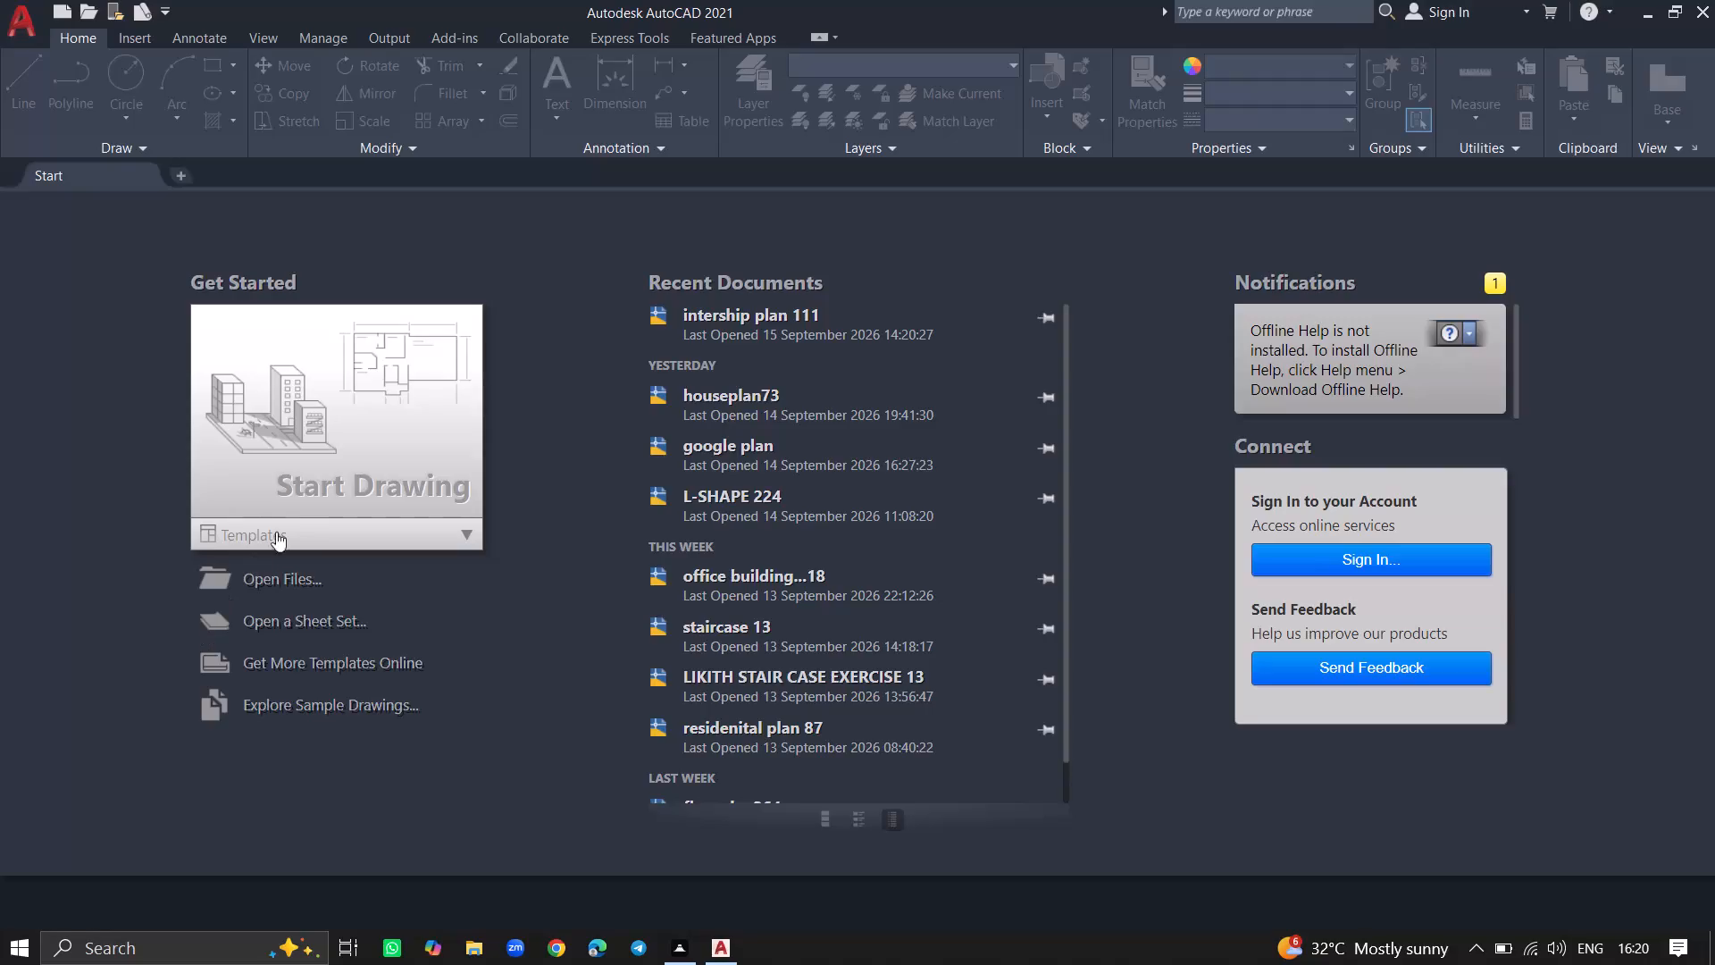
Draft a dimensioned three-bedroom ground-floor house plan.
Start a new blank drawing.
double_click(293, 507)
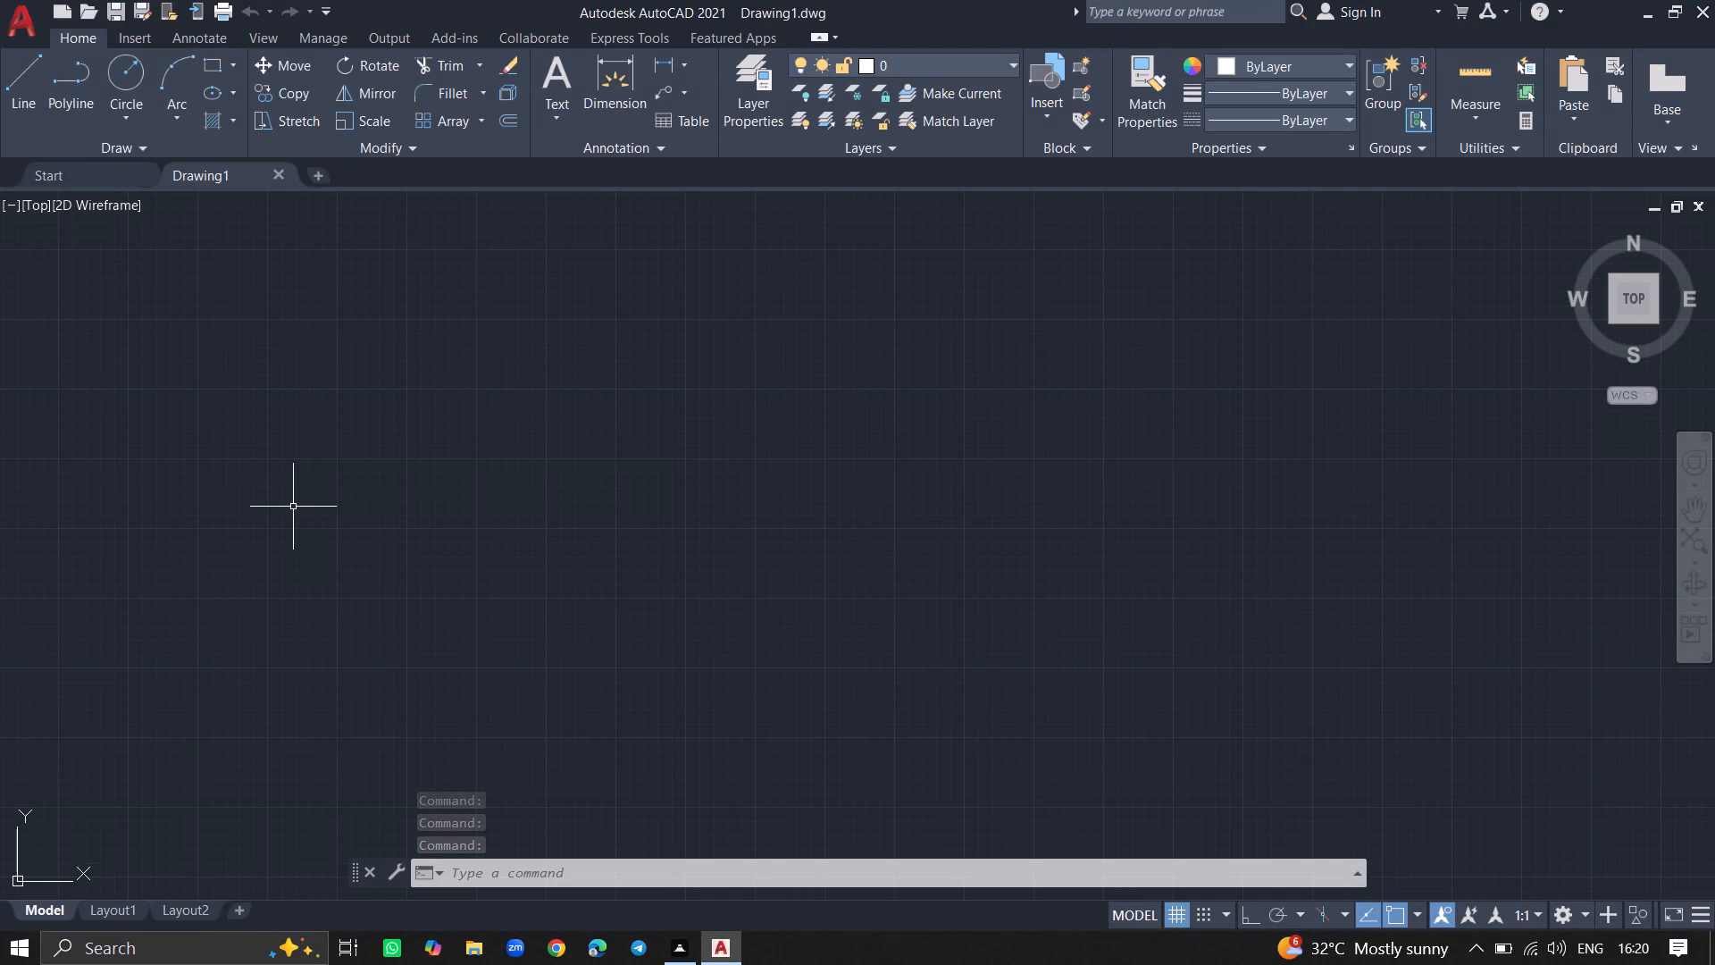
Set the drawing units to Engineering length type with 0'-0.0" precision, keeping millimeters as the insertion scale.
text(unit)
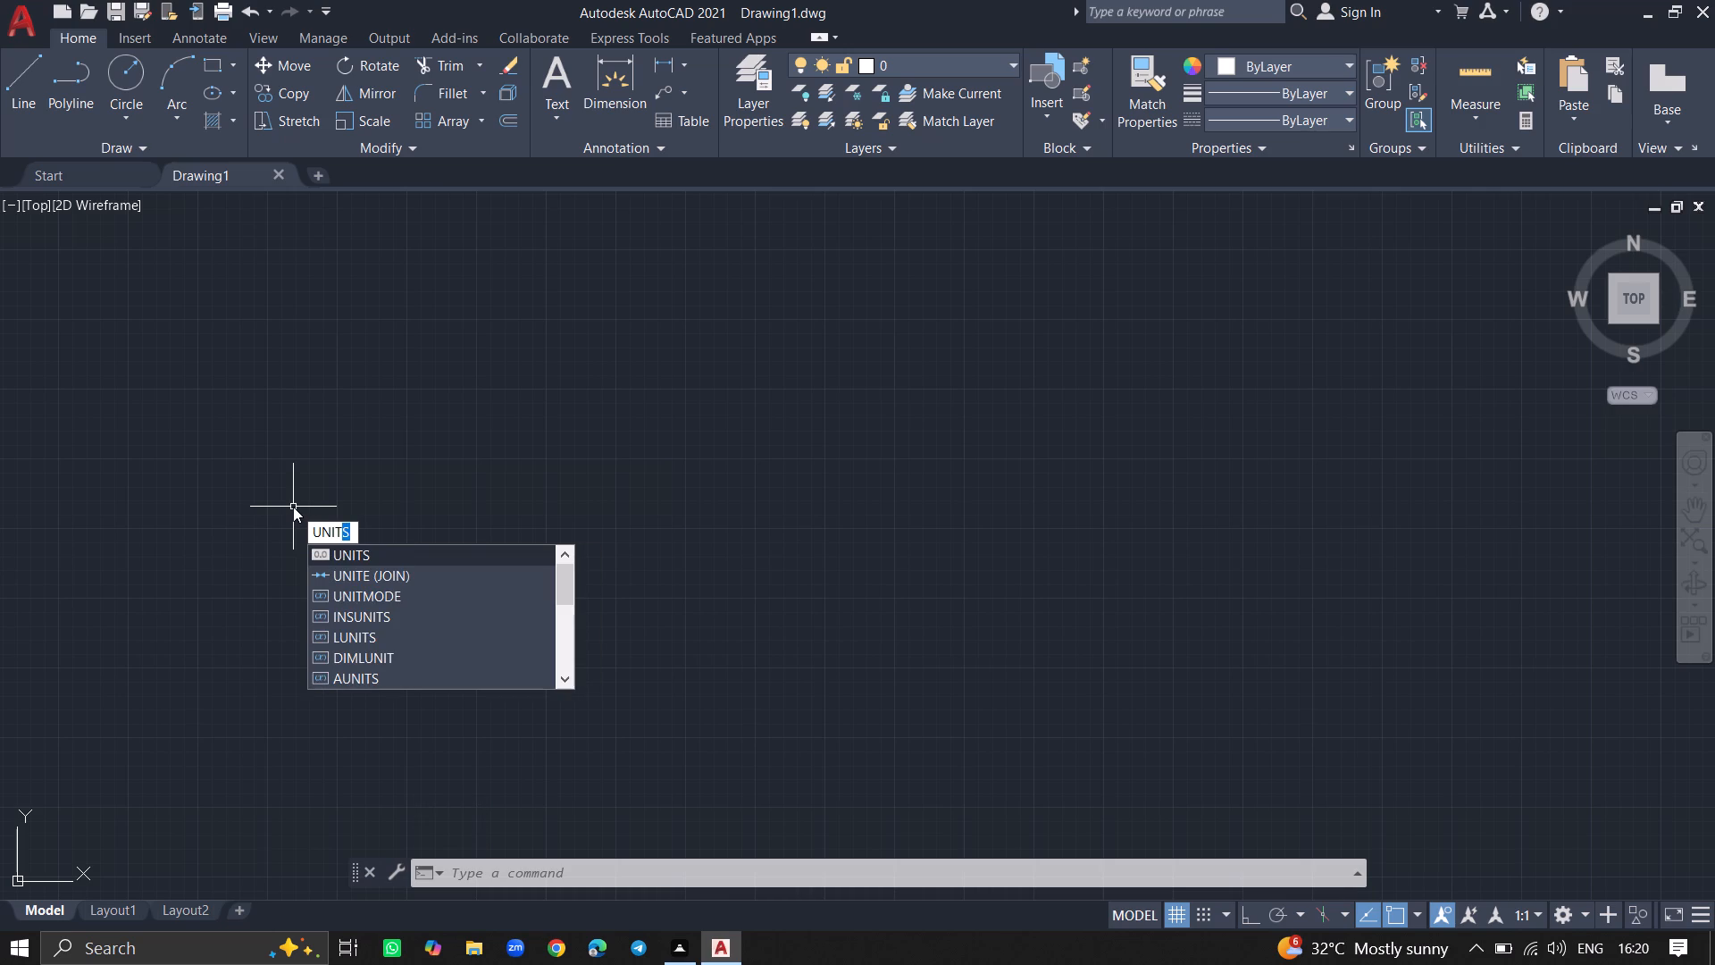
key(Return)
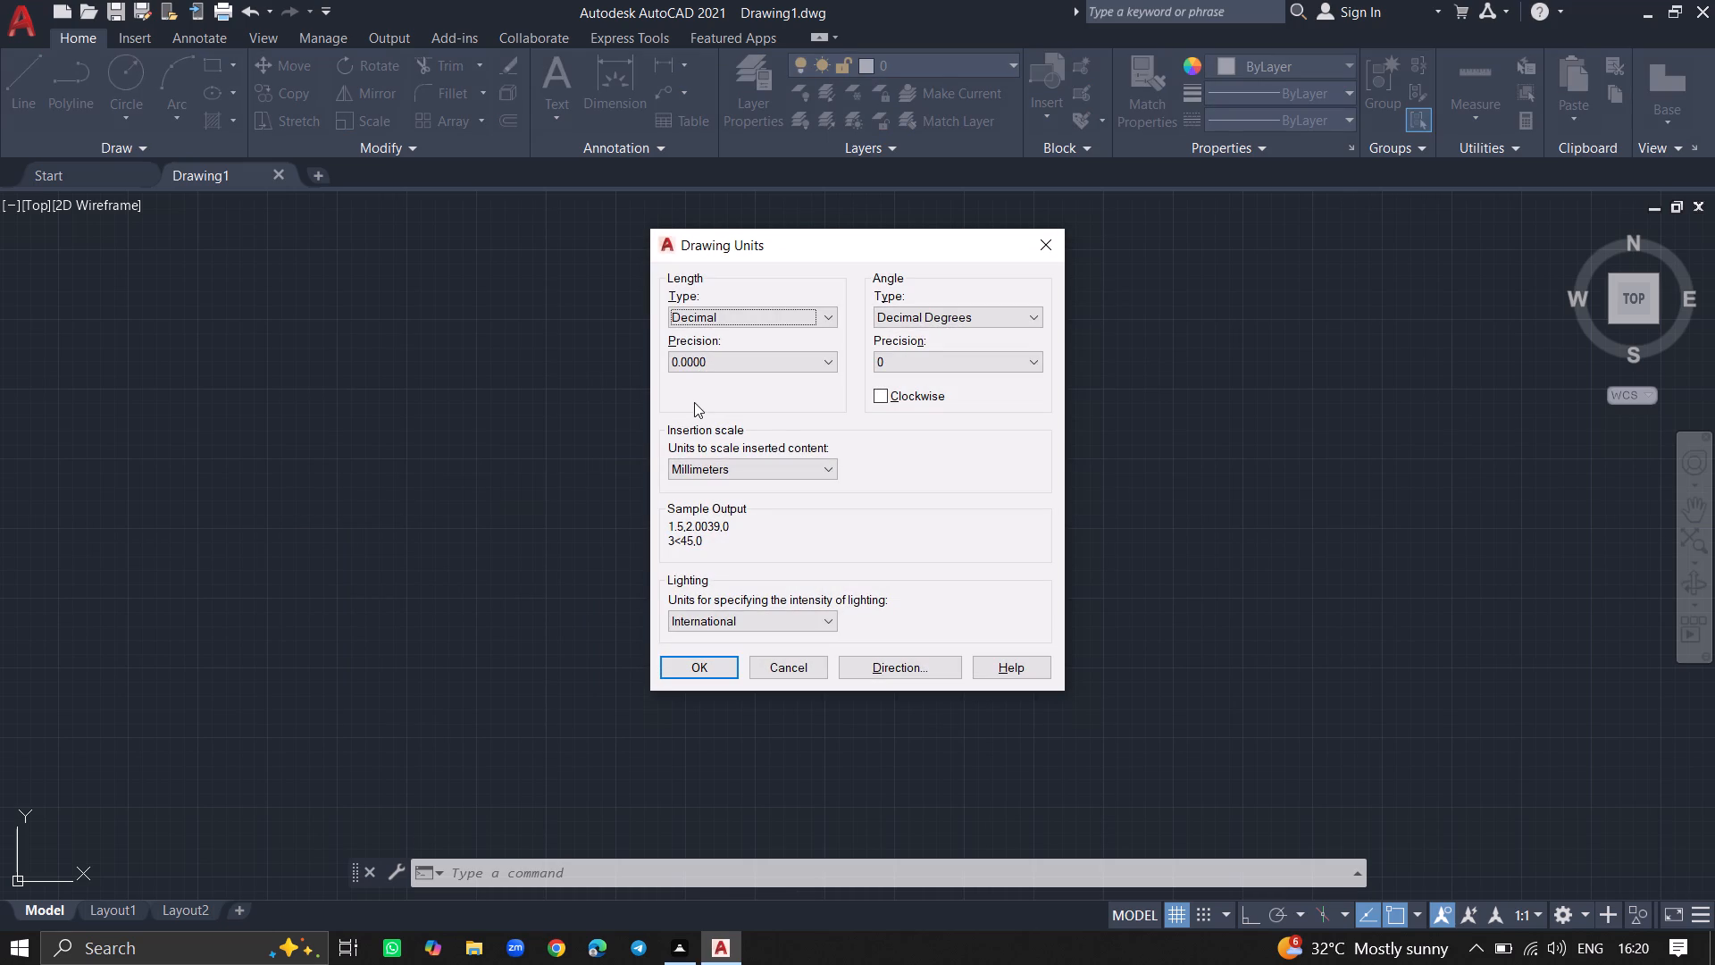
click(717, 319)
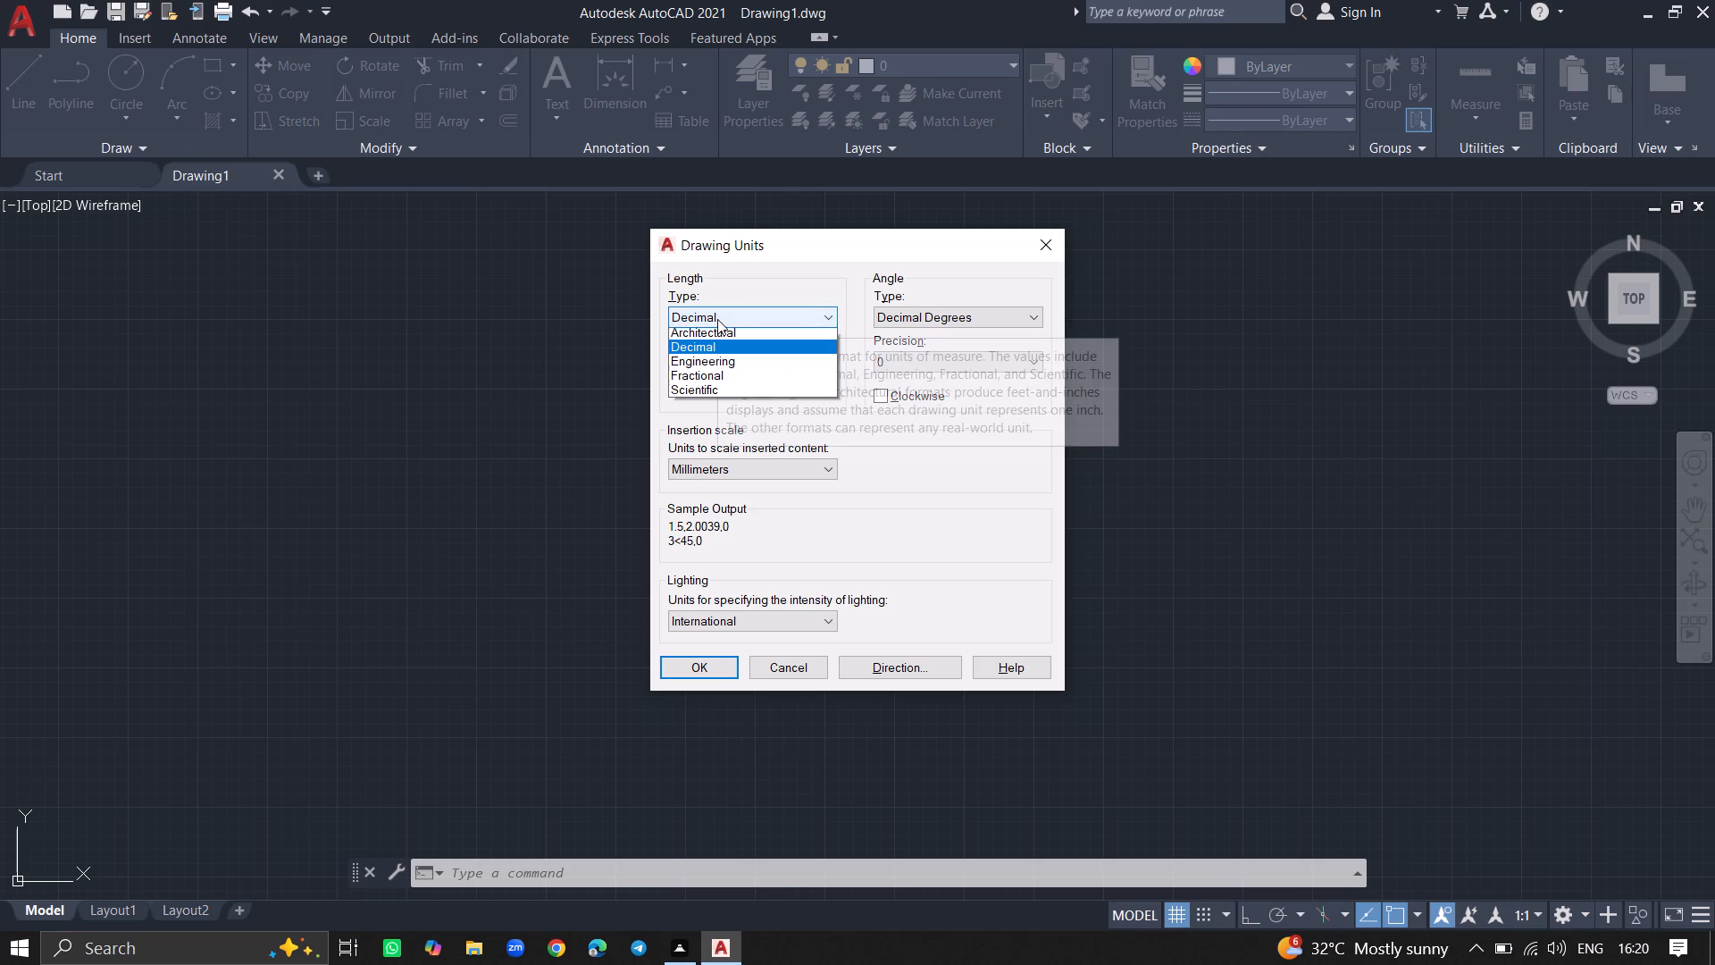
click(718, 365)
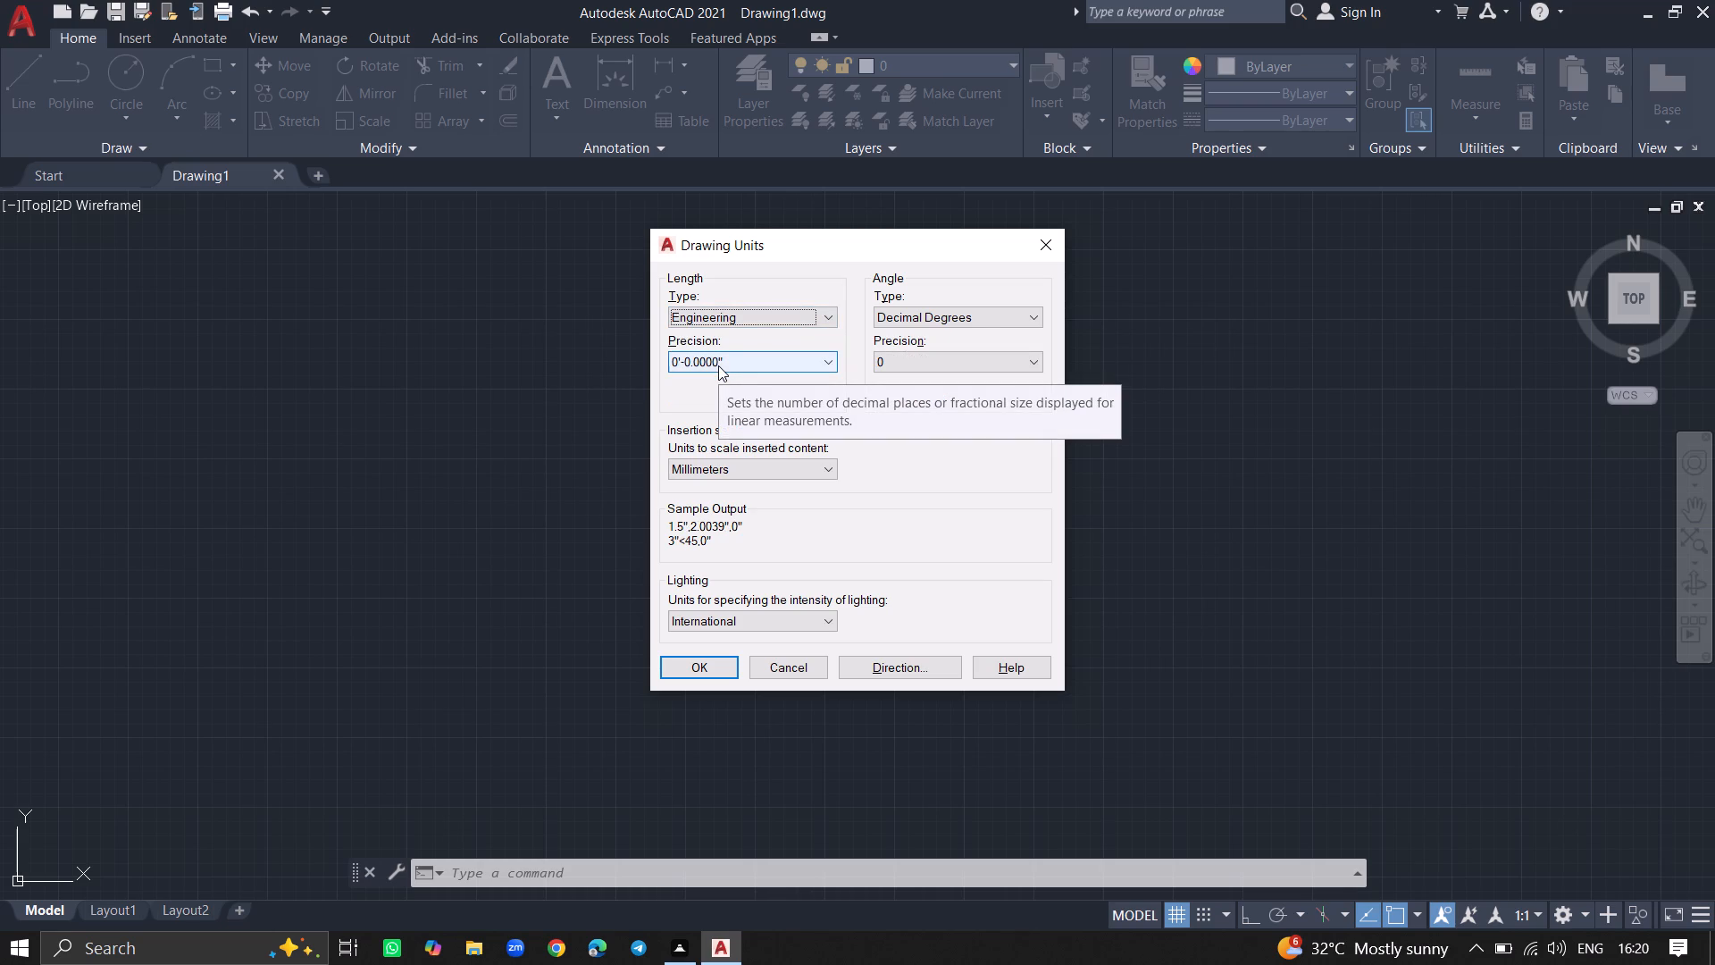
click(718, 365)
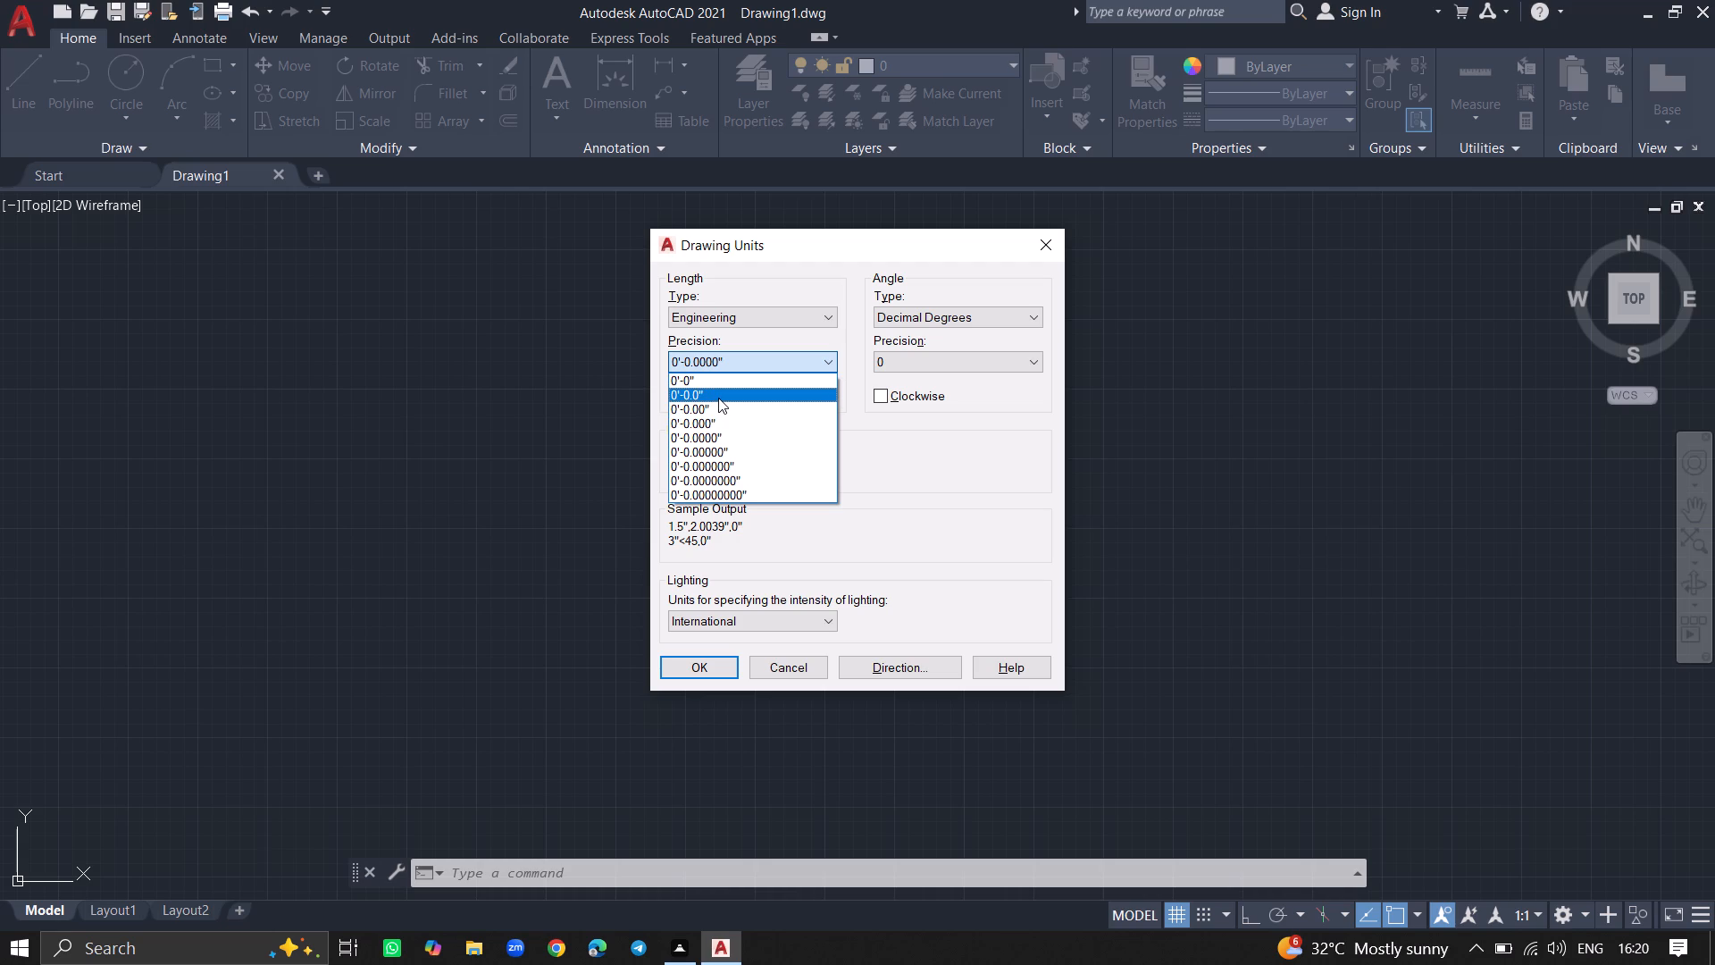
click(718, 398)
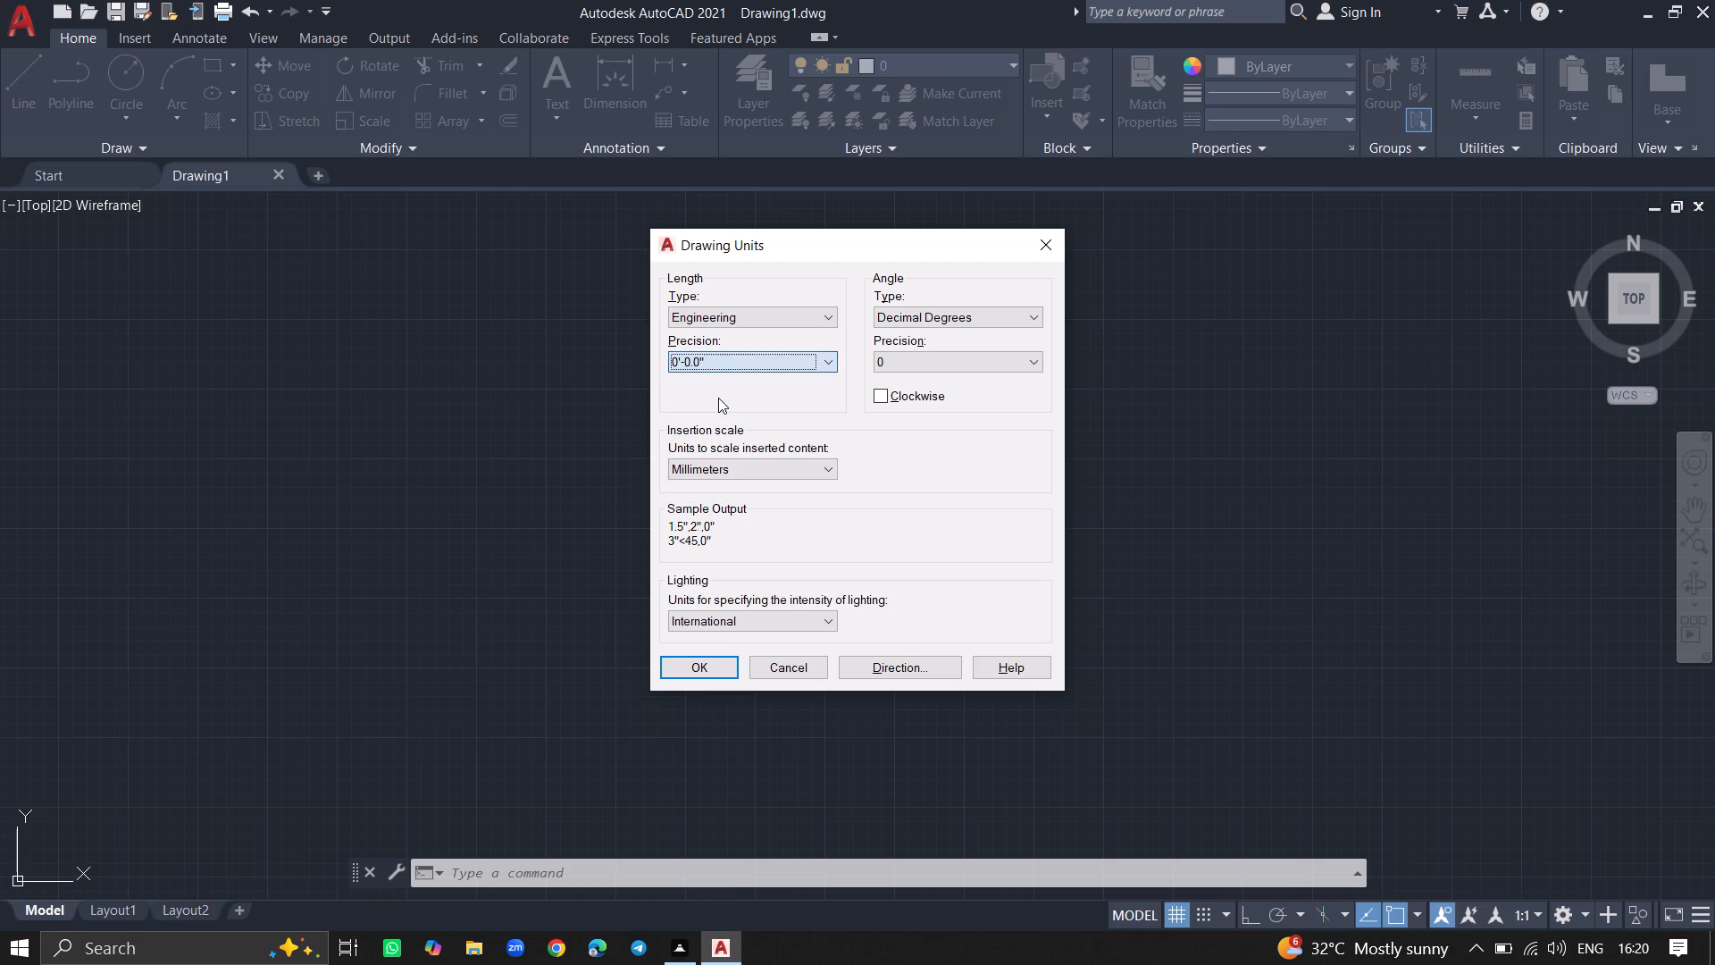
click(719, 666)
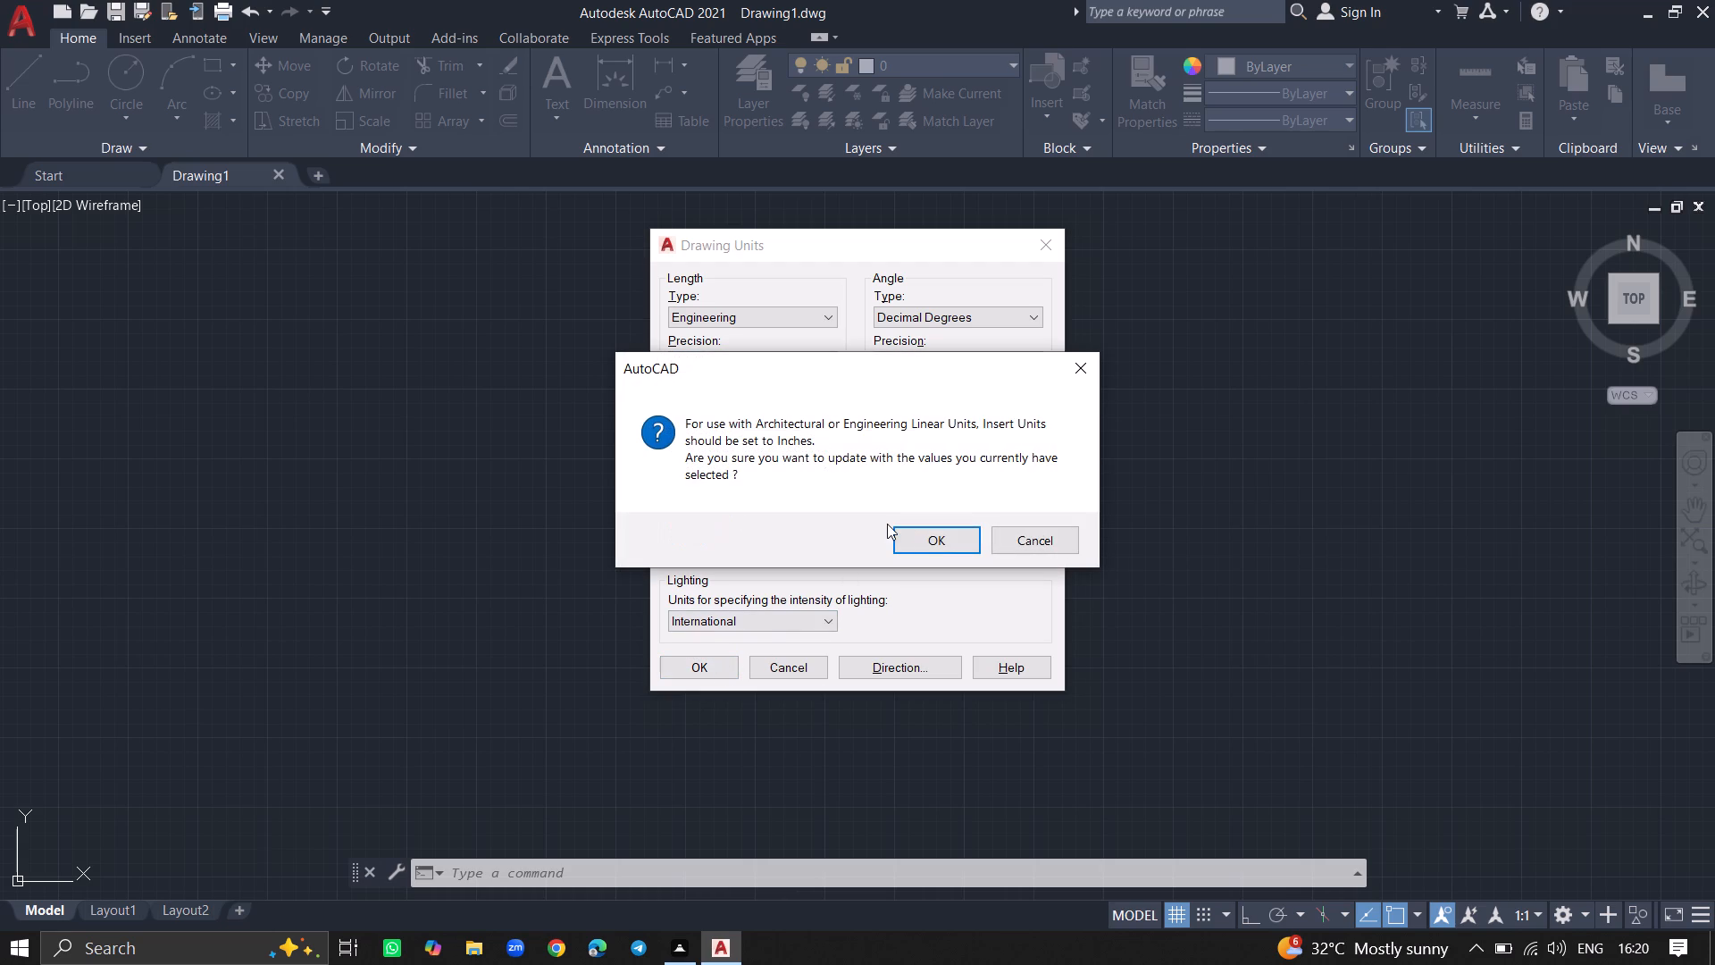
click(930, 533)
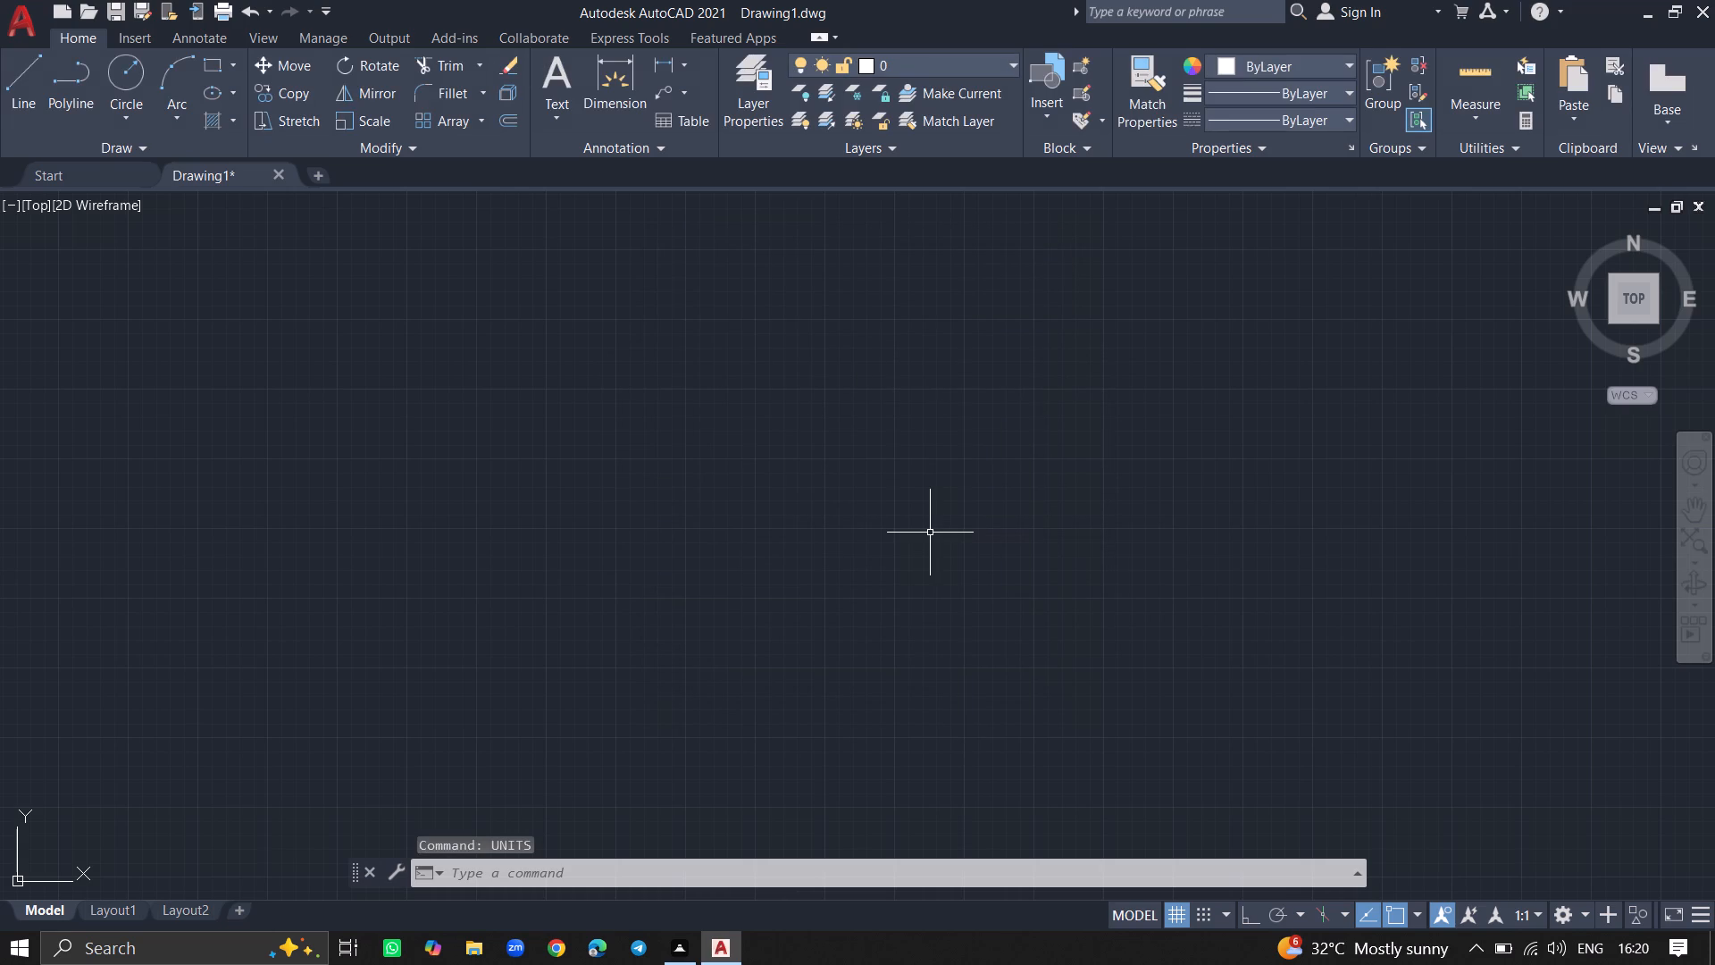
Modify the ISO-25 dimension style's primary units to Engineering format with 0'-0.0" precision and set the style current.
key(d)
key(Return)
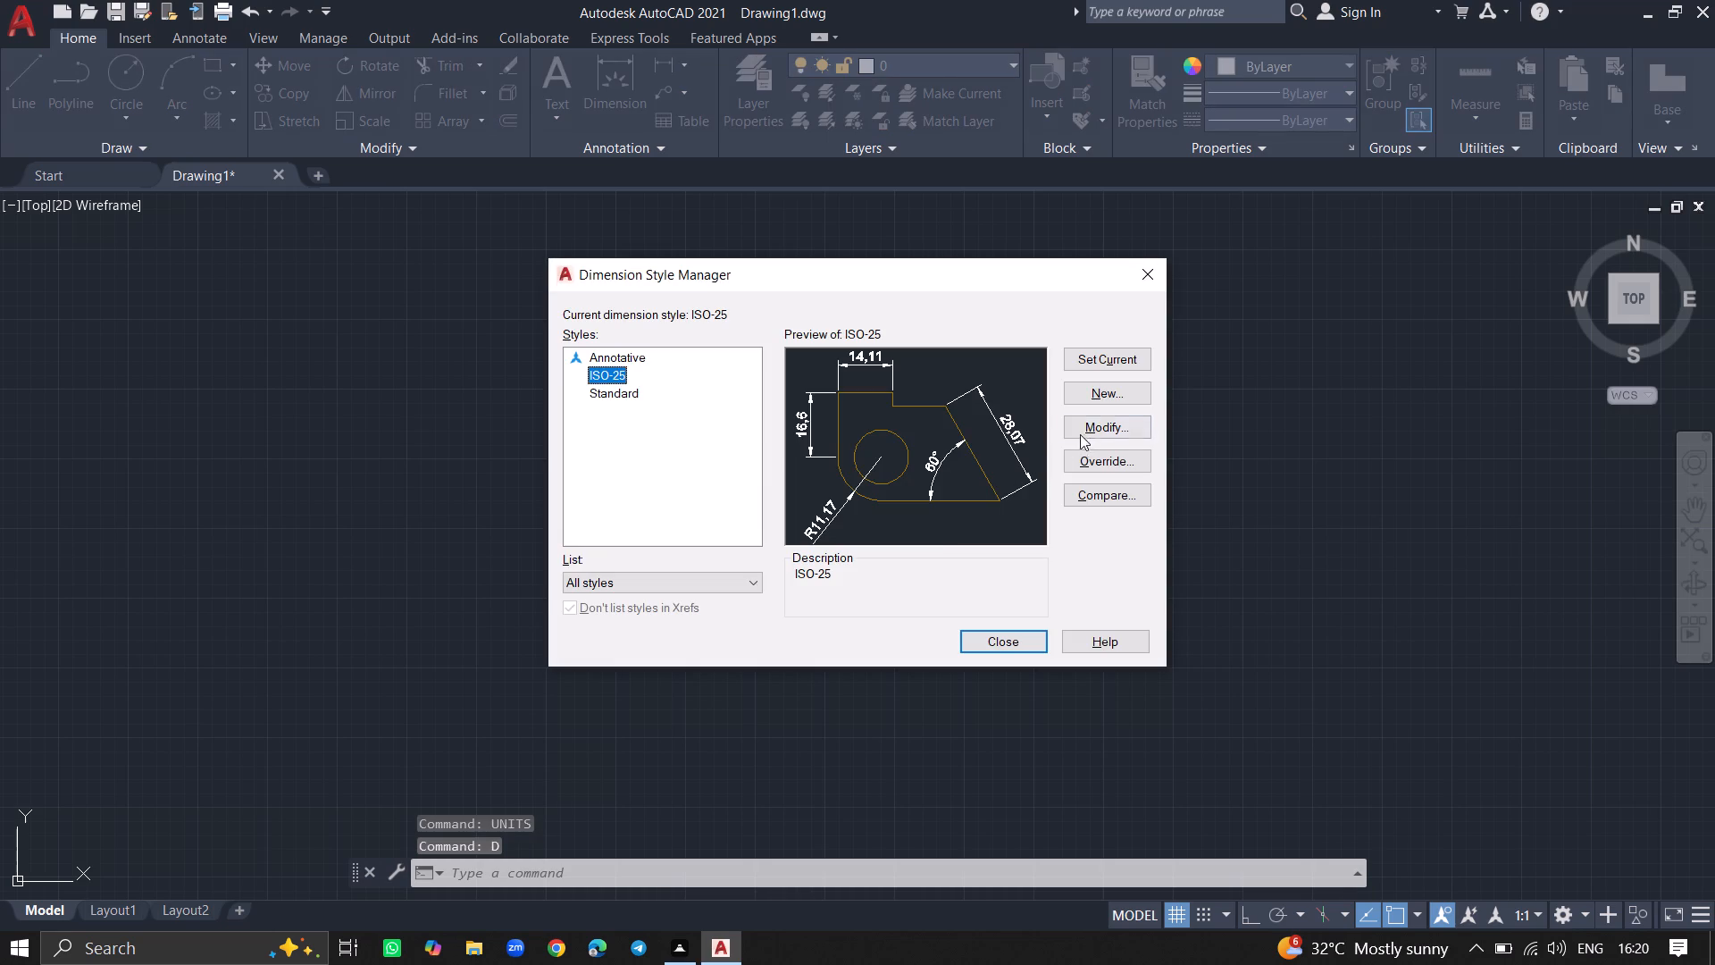
click(1089, 430)
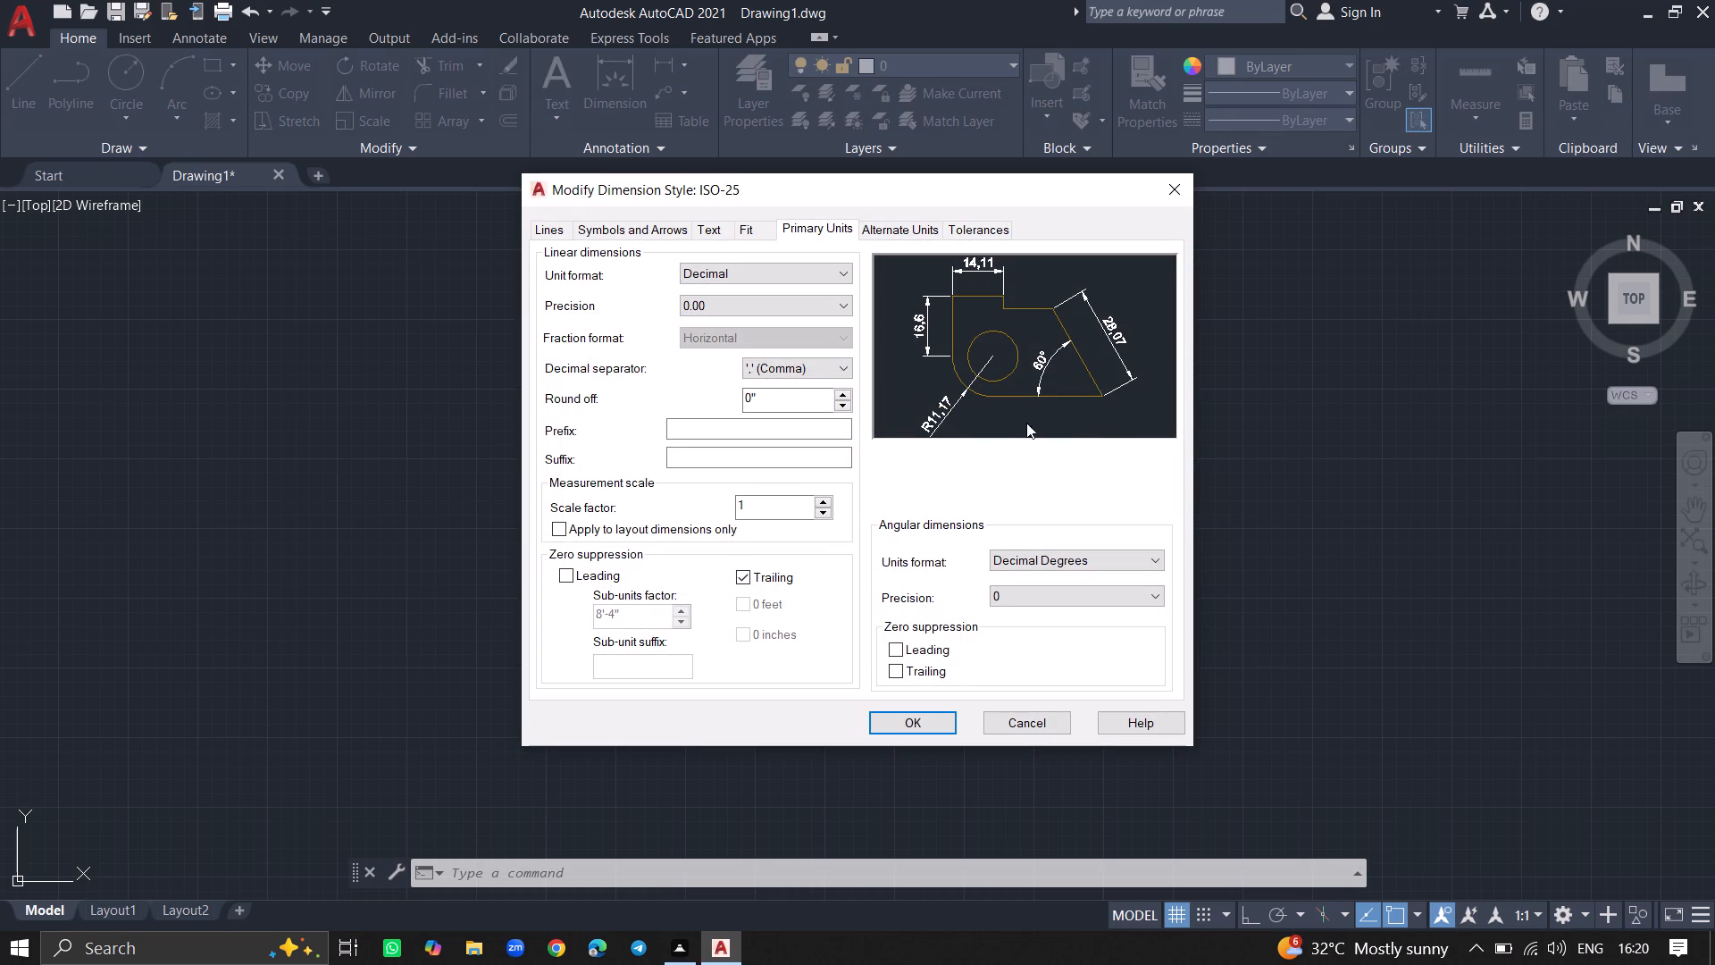
click(752, 267)
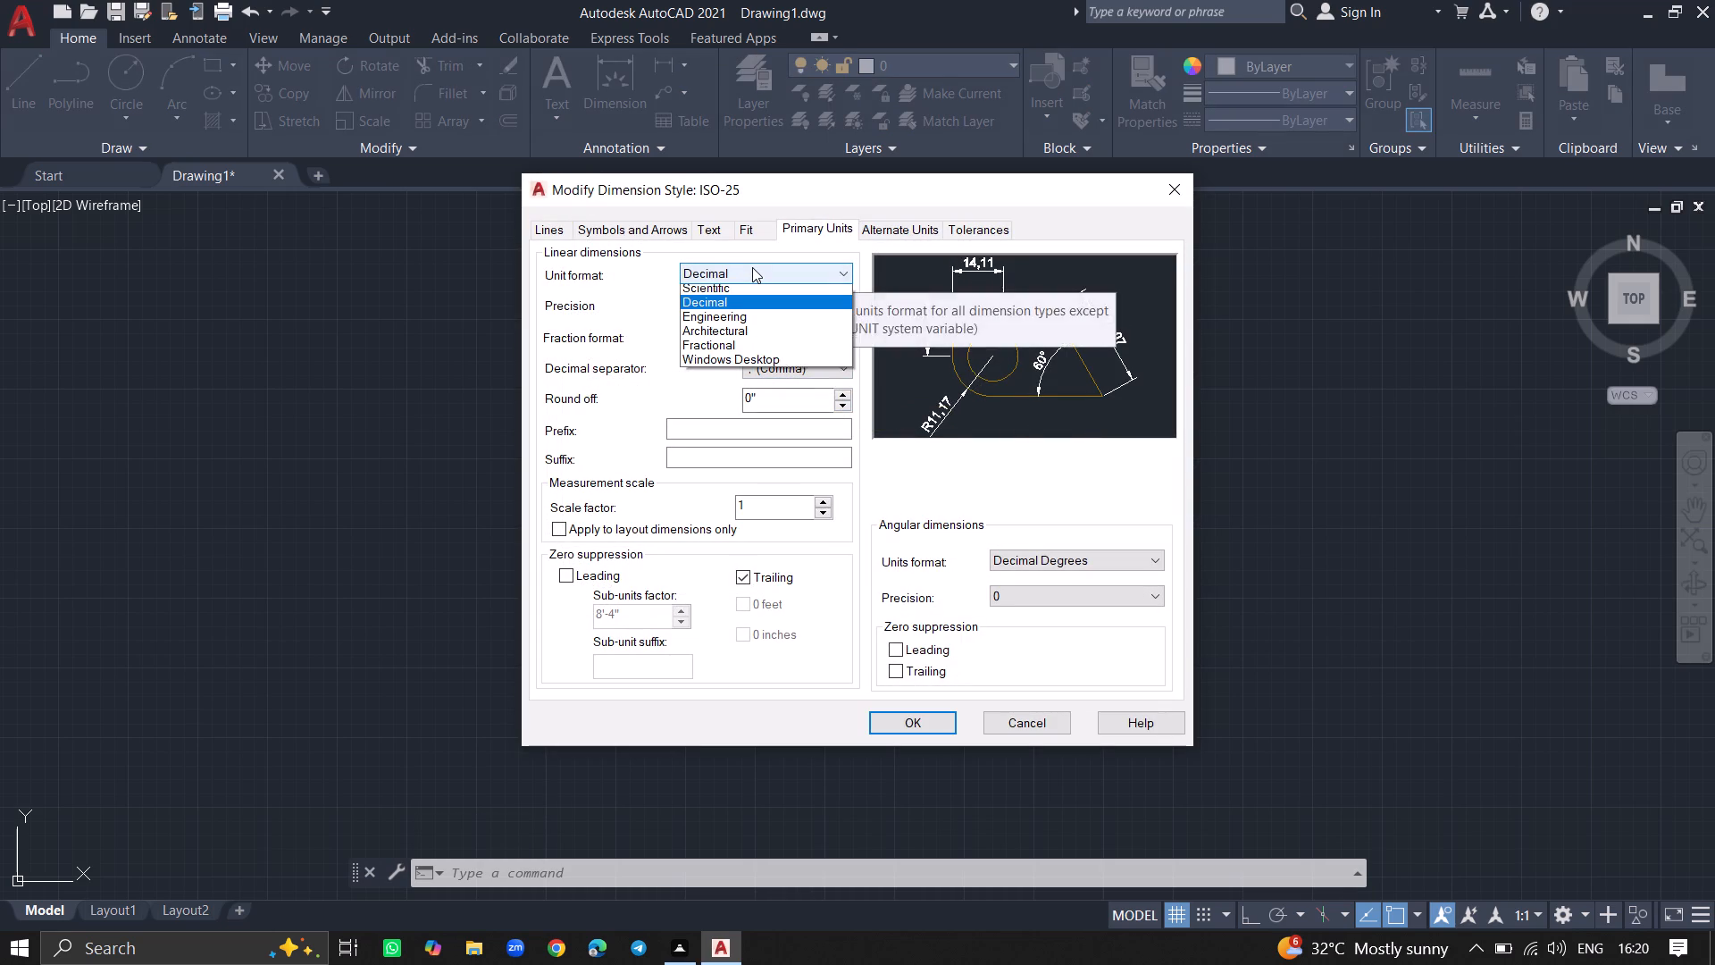
click(756, 322)
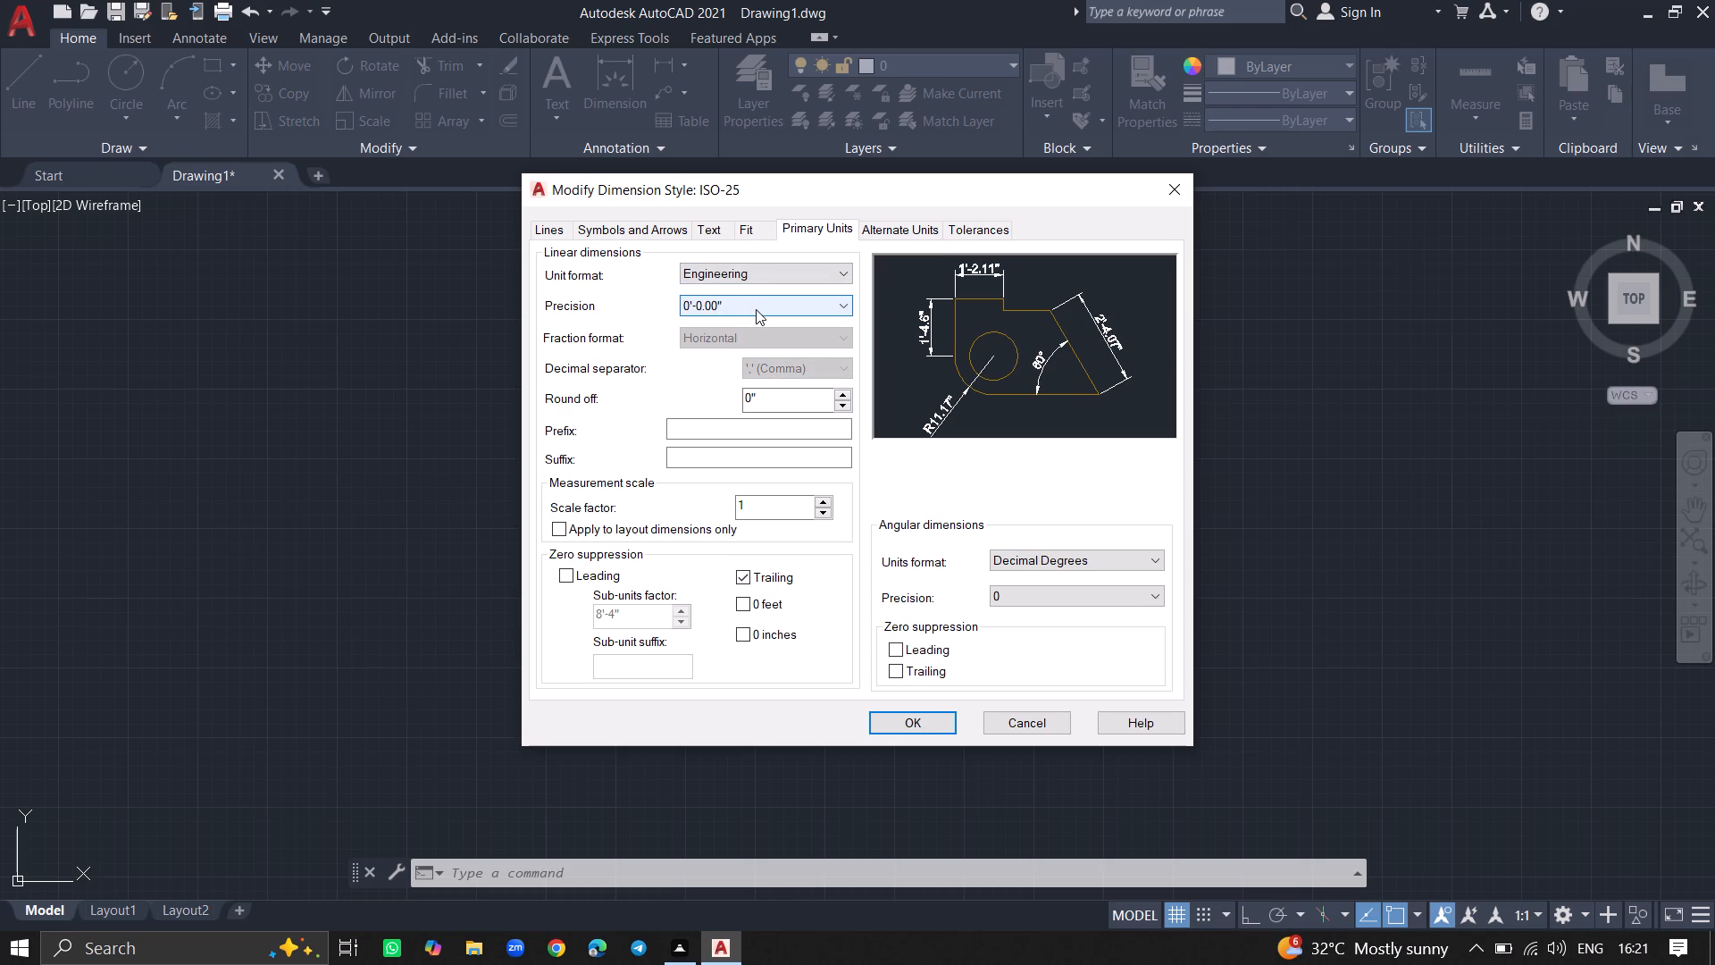
click(756, 309)
click(756, 340)
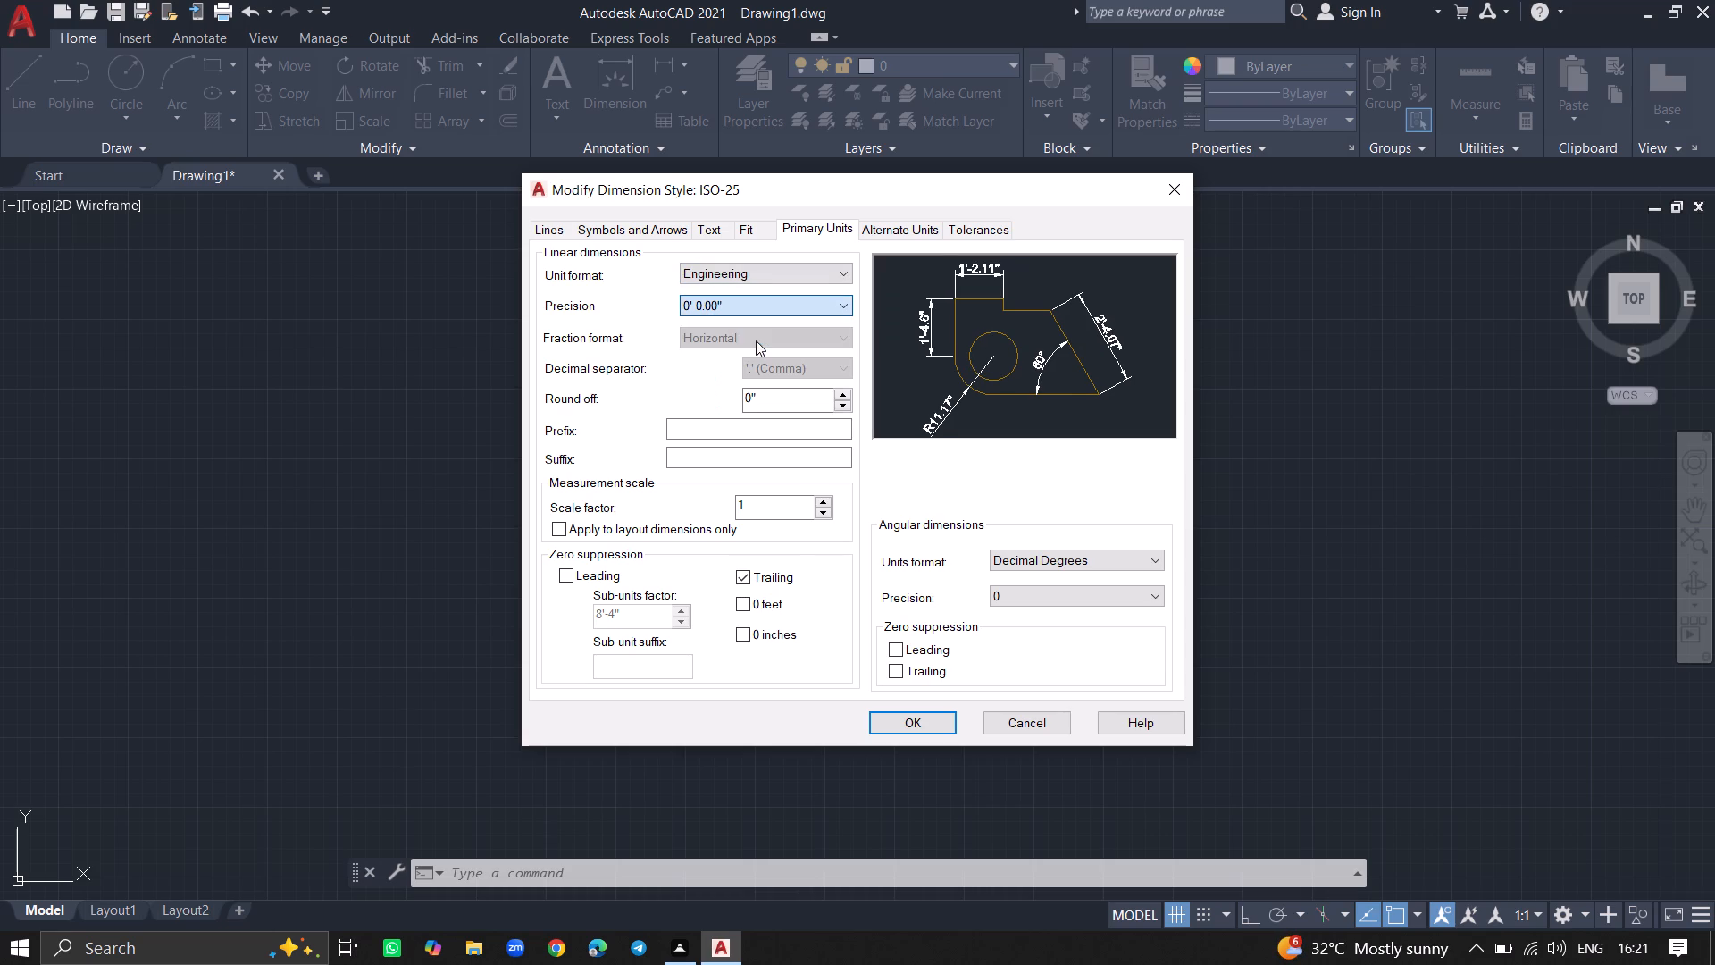
click(887, 713)
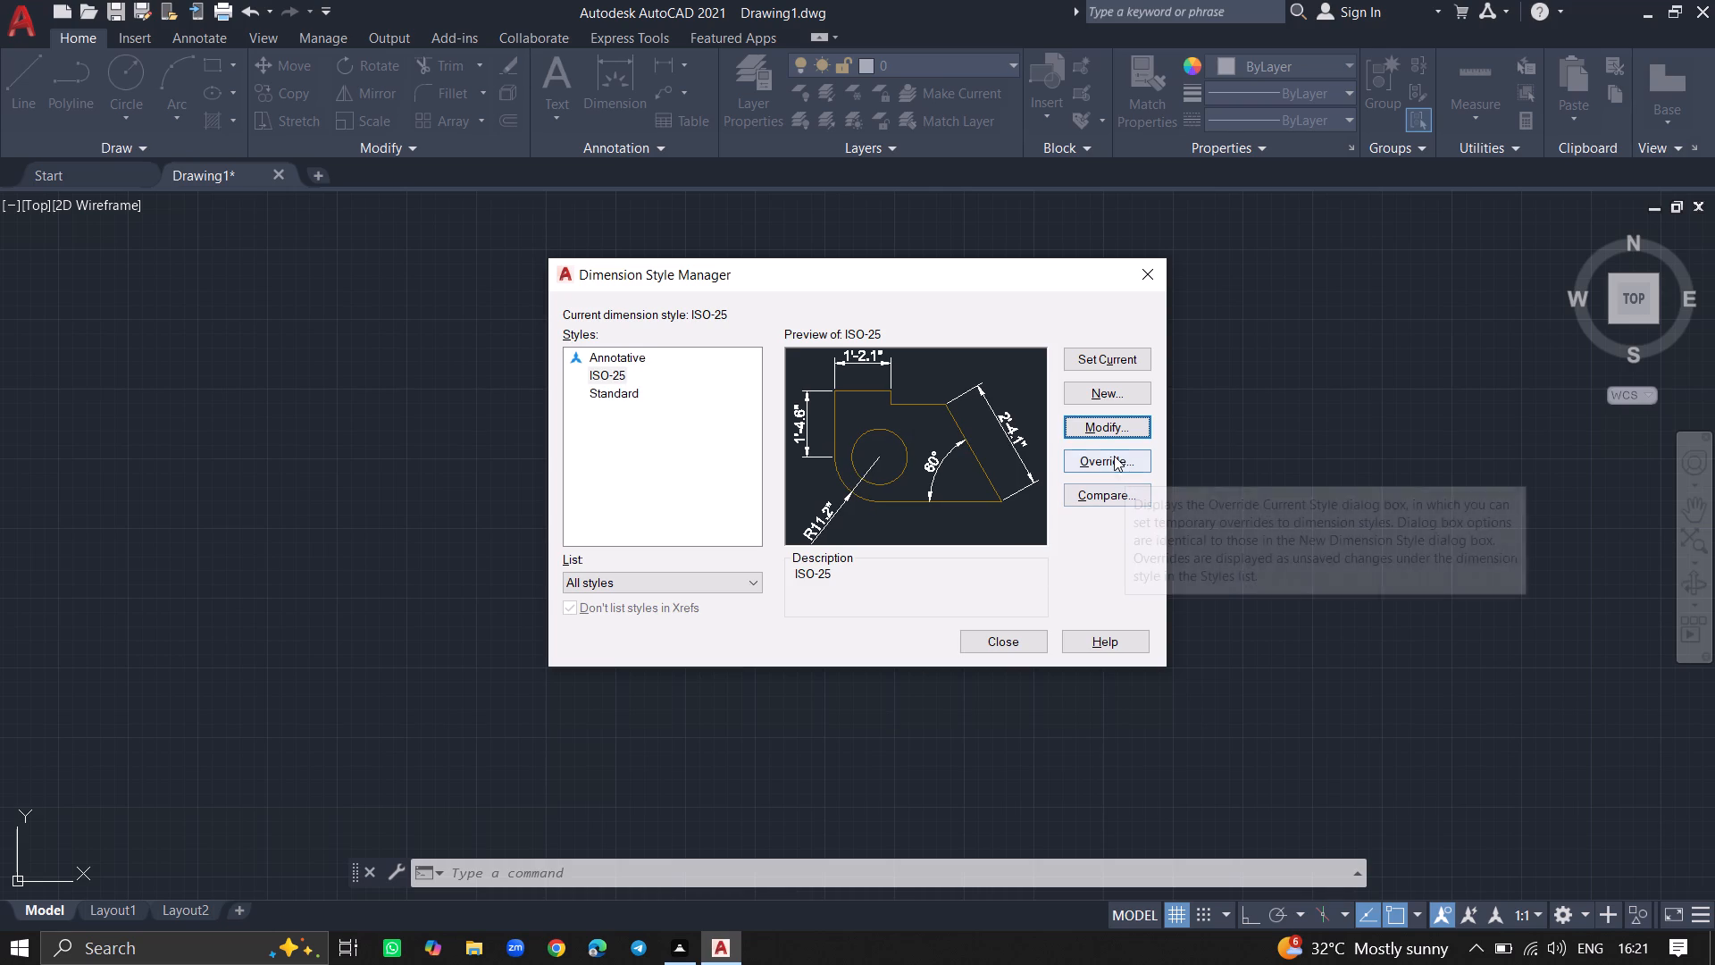
click(1115, 359)
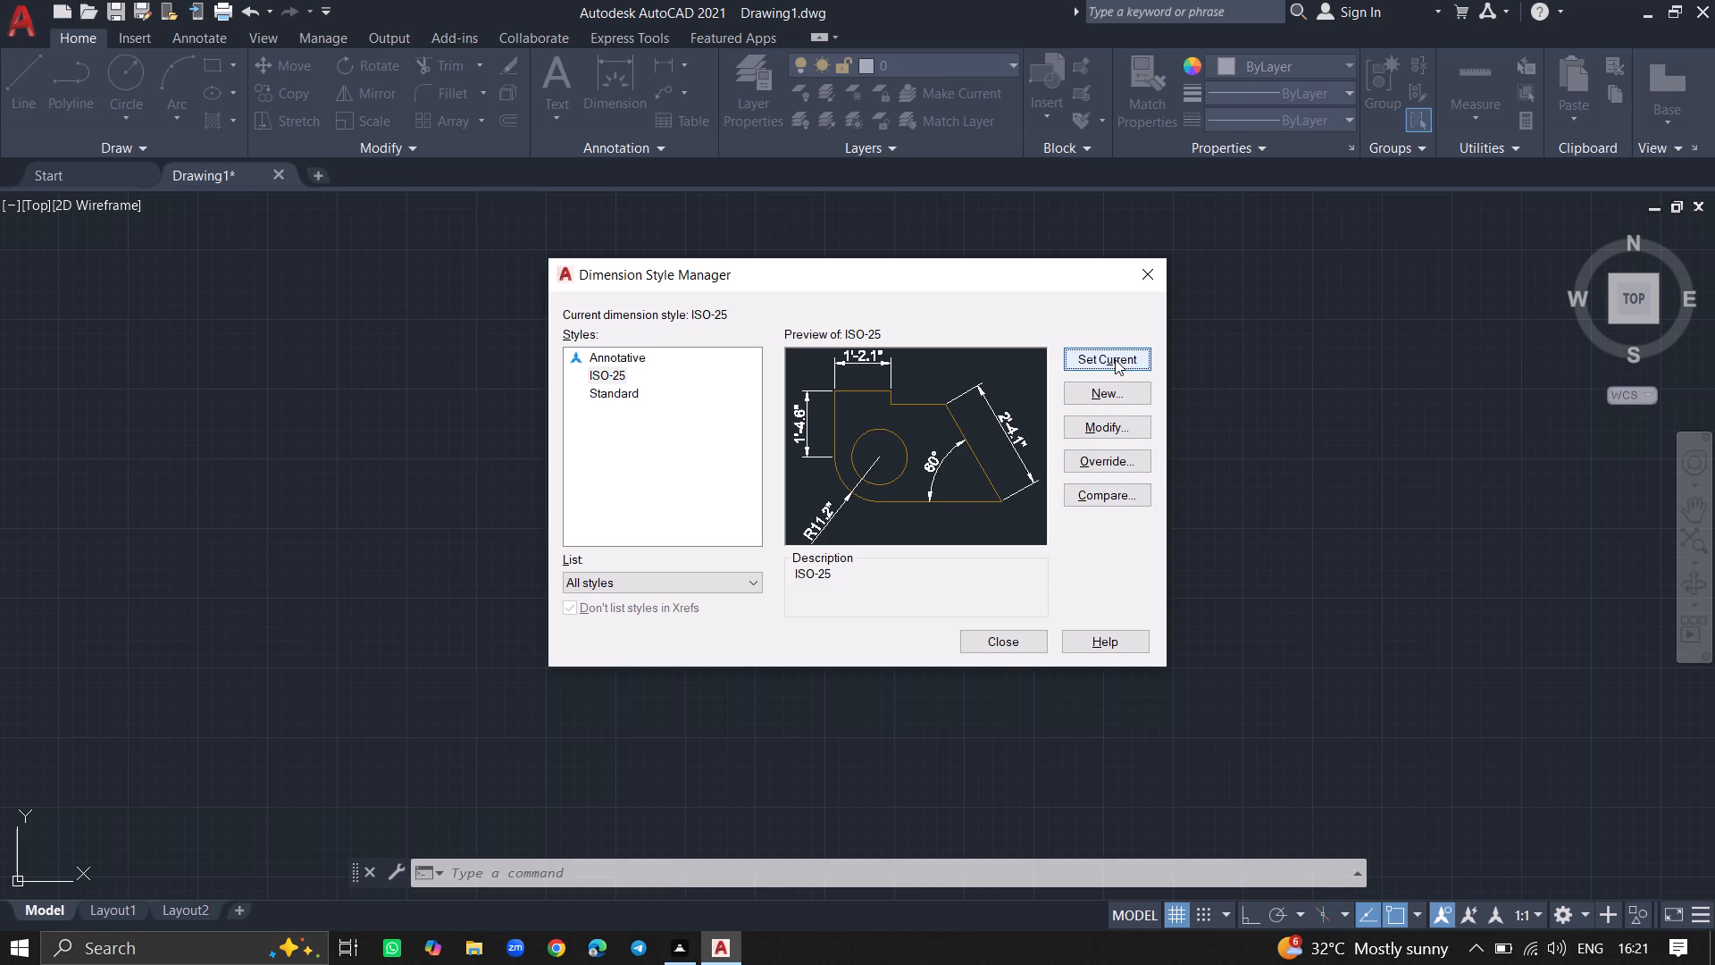
click(998, 652)
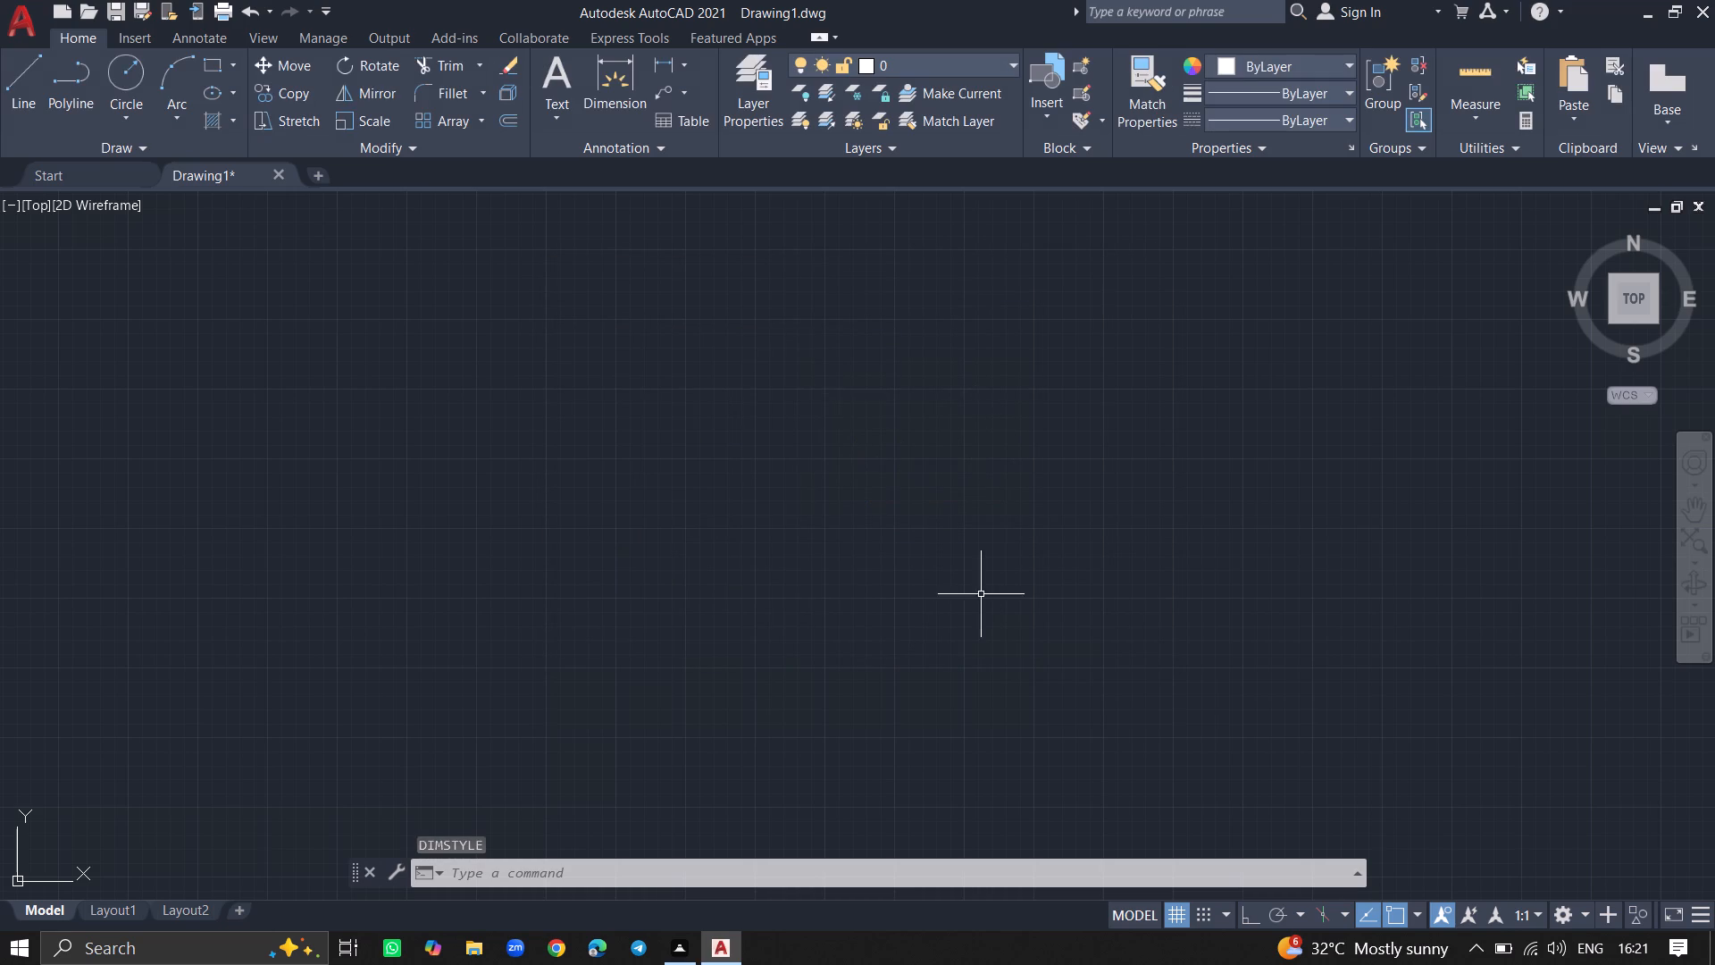
Create two new layers frozen in all viewports in the Layer Properties Manager.
double_click(748, 122)
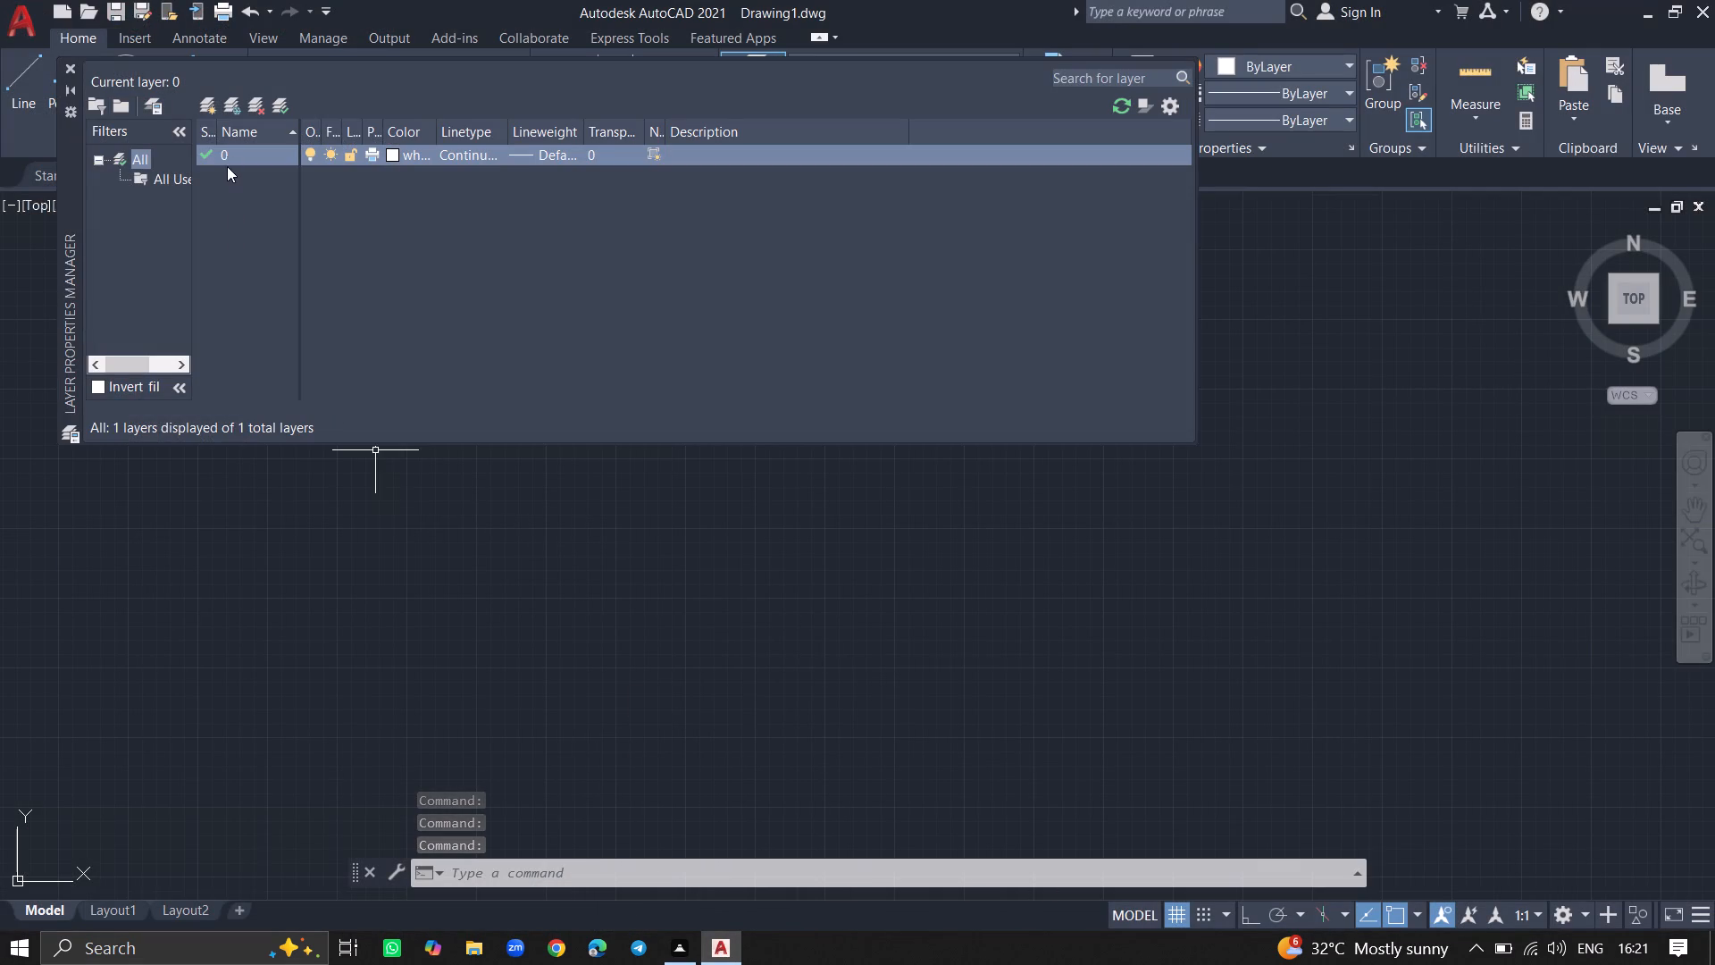
double_click(227, 108)
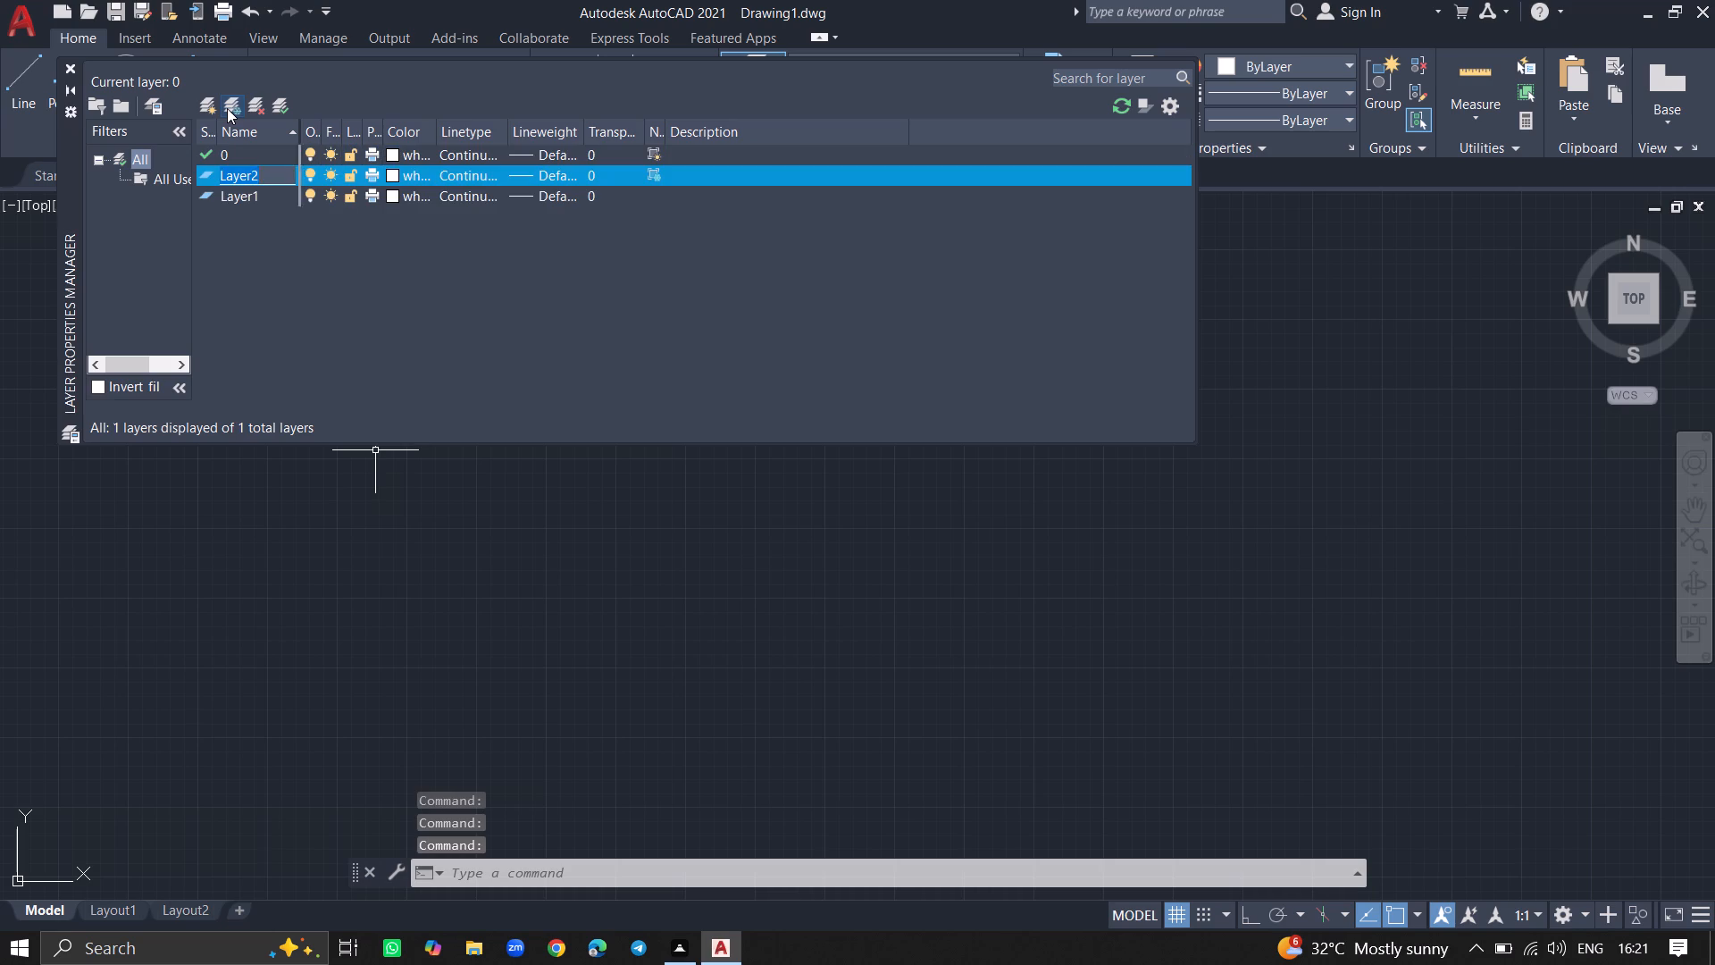
Rename Layer1 as walls.
click(264, 193)
click(264, 193)
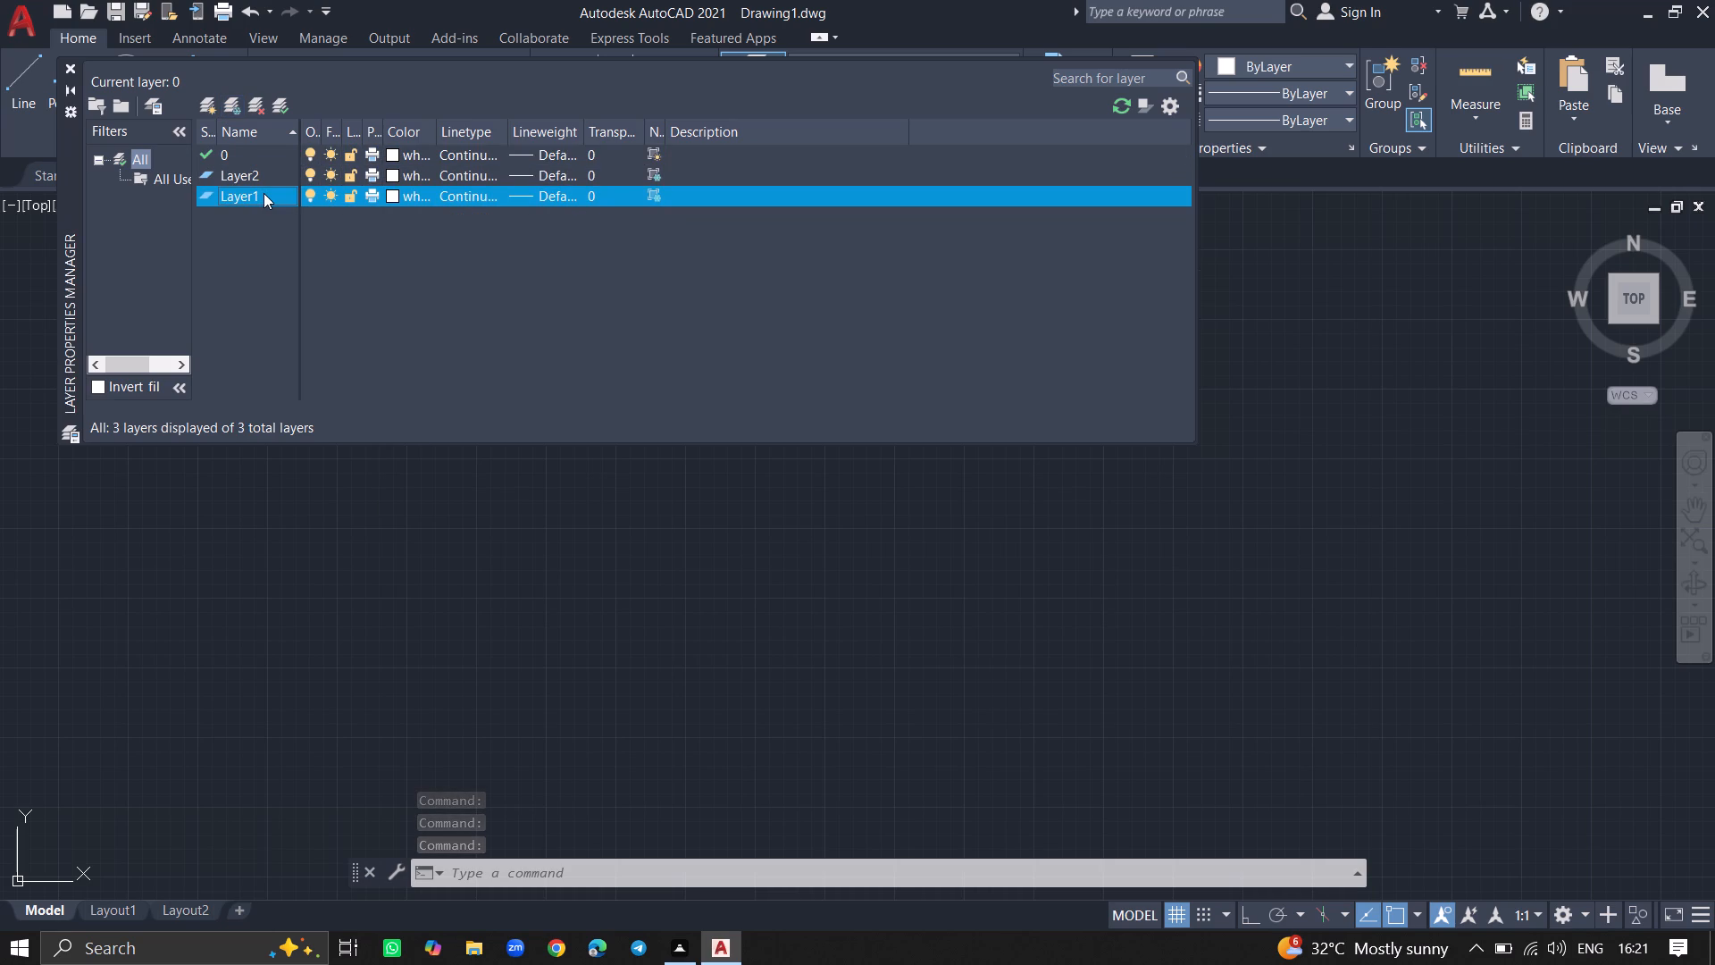
click(264, 193)
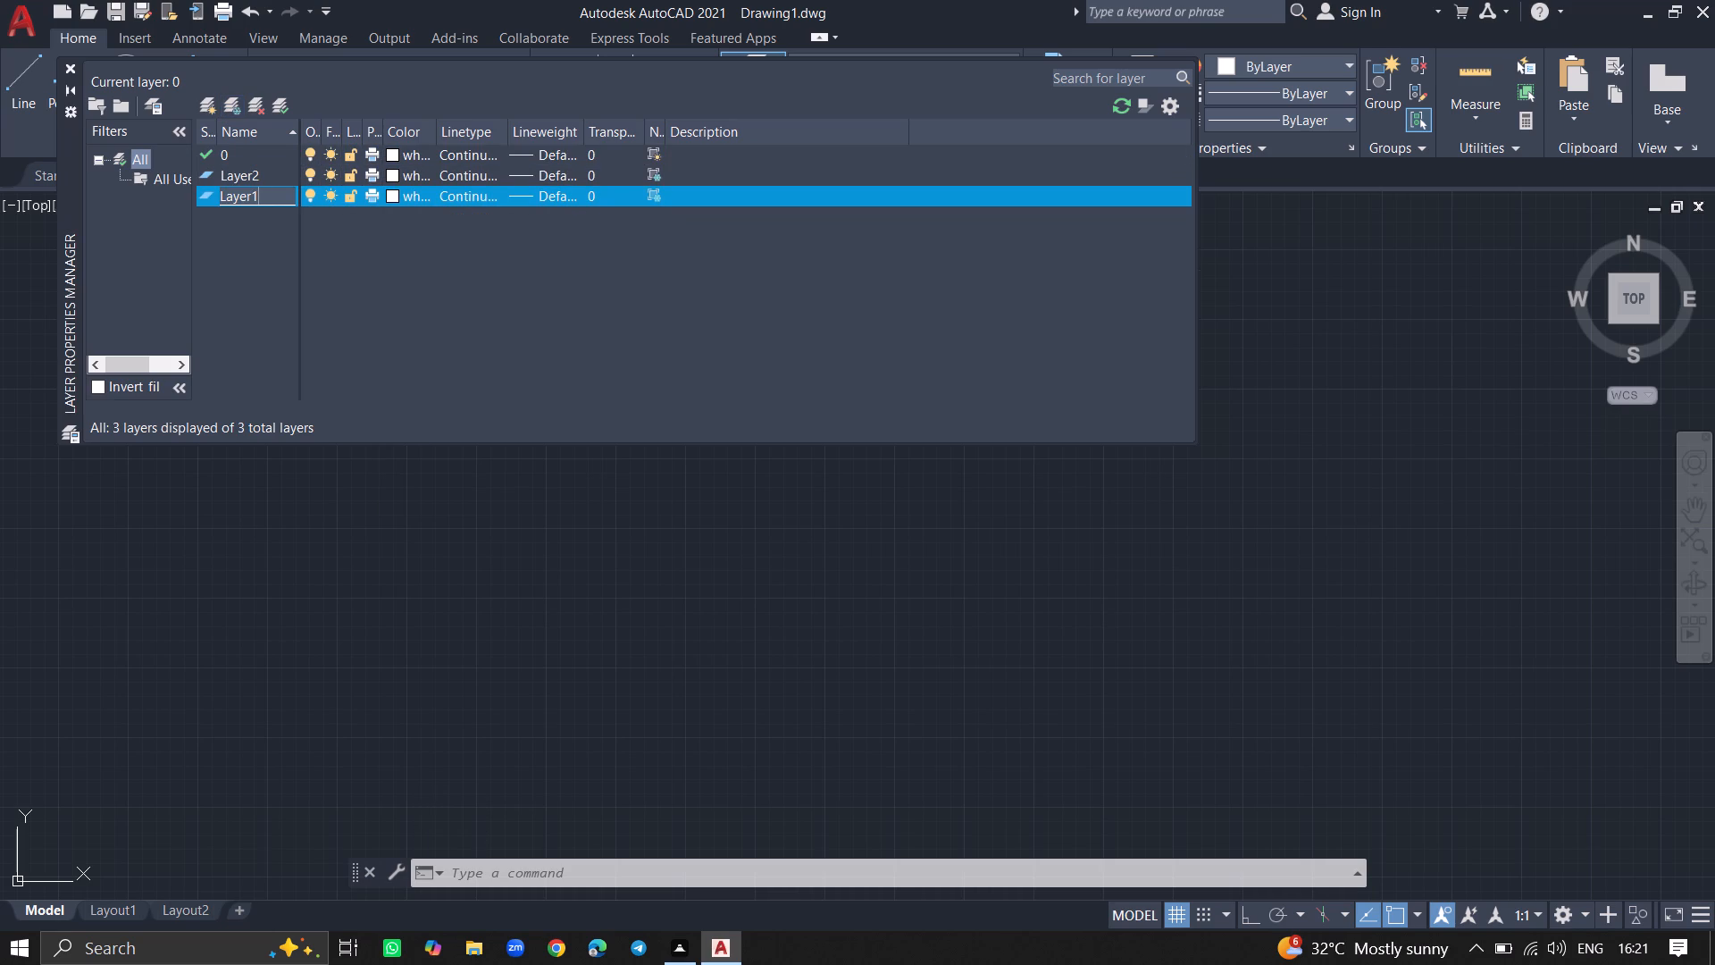
key(BackSpace)
key(BackSpace)
key(BackSpace)
key(BackSpace)
key(BackSpace)
key(BackSpace)
key(BackSpace)
key(BackSpace)
key(BackSpace)
key(BackSpace)
key(BackSpace)
key(BackSpace)
key(BackSpace)
key(BackSpace)
key(BackSpace)
key(BackSpace)
text(wa)
text(ll)
key(s)
key(Return)
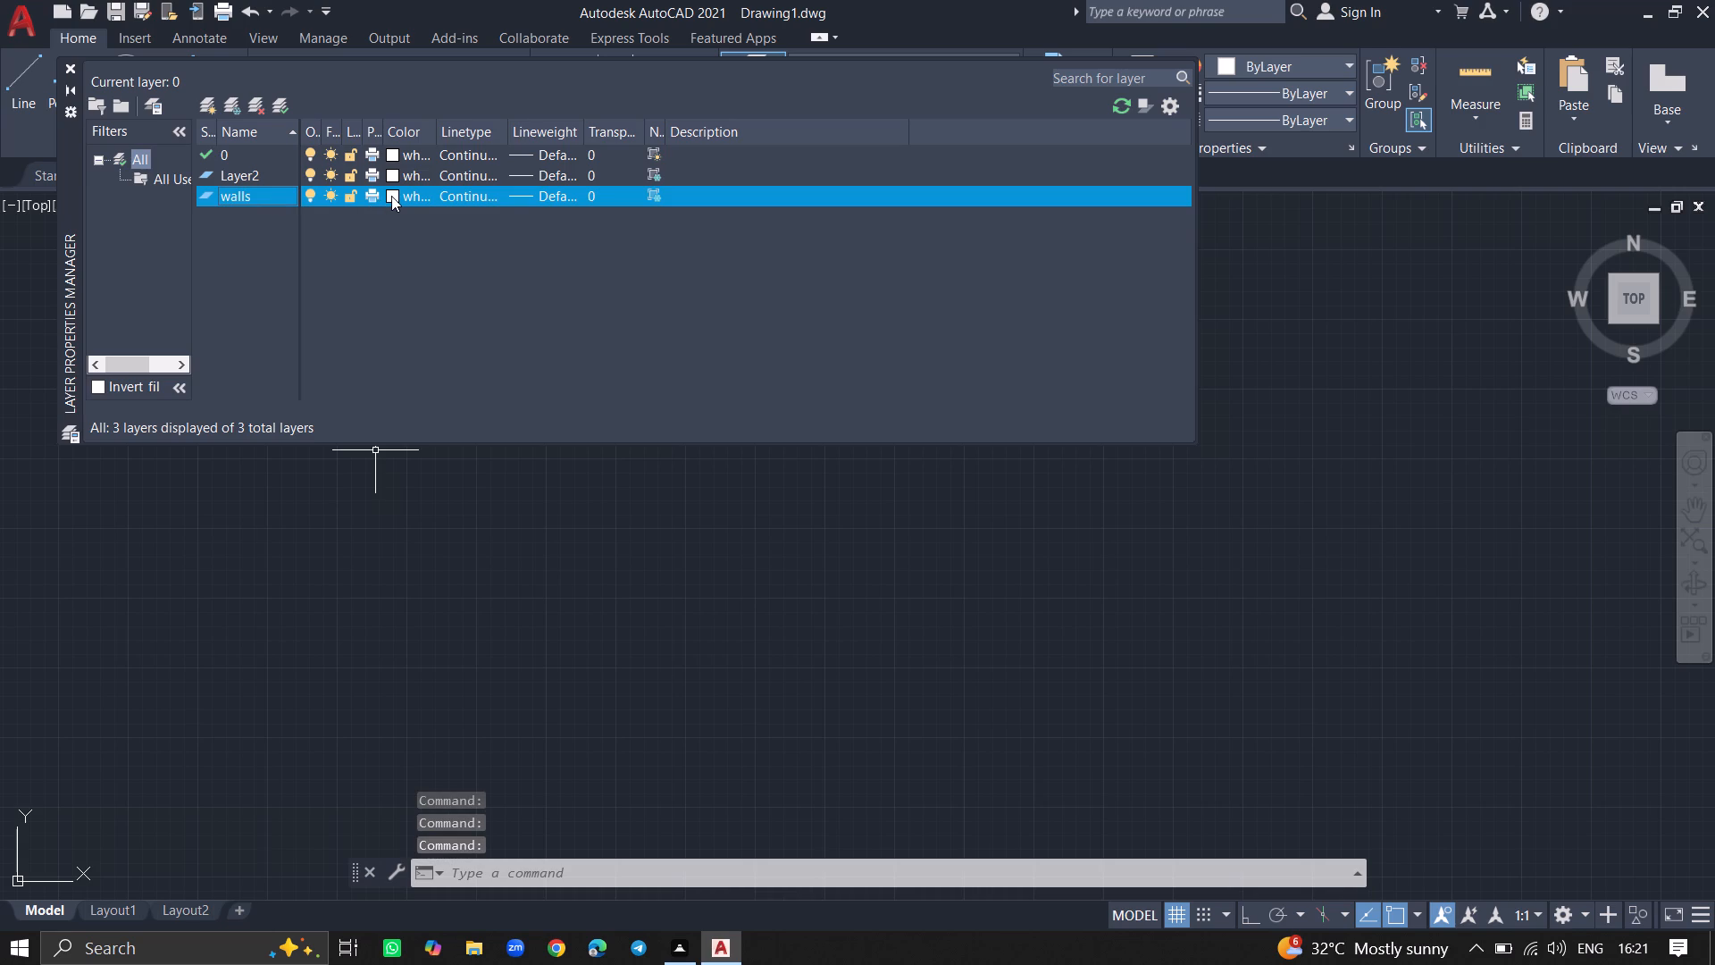
Assign index colour 90 (green) to the walls layer and switch off its freeze in new viewports.
click(391, 196)
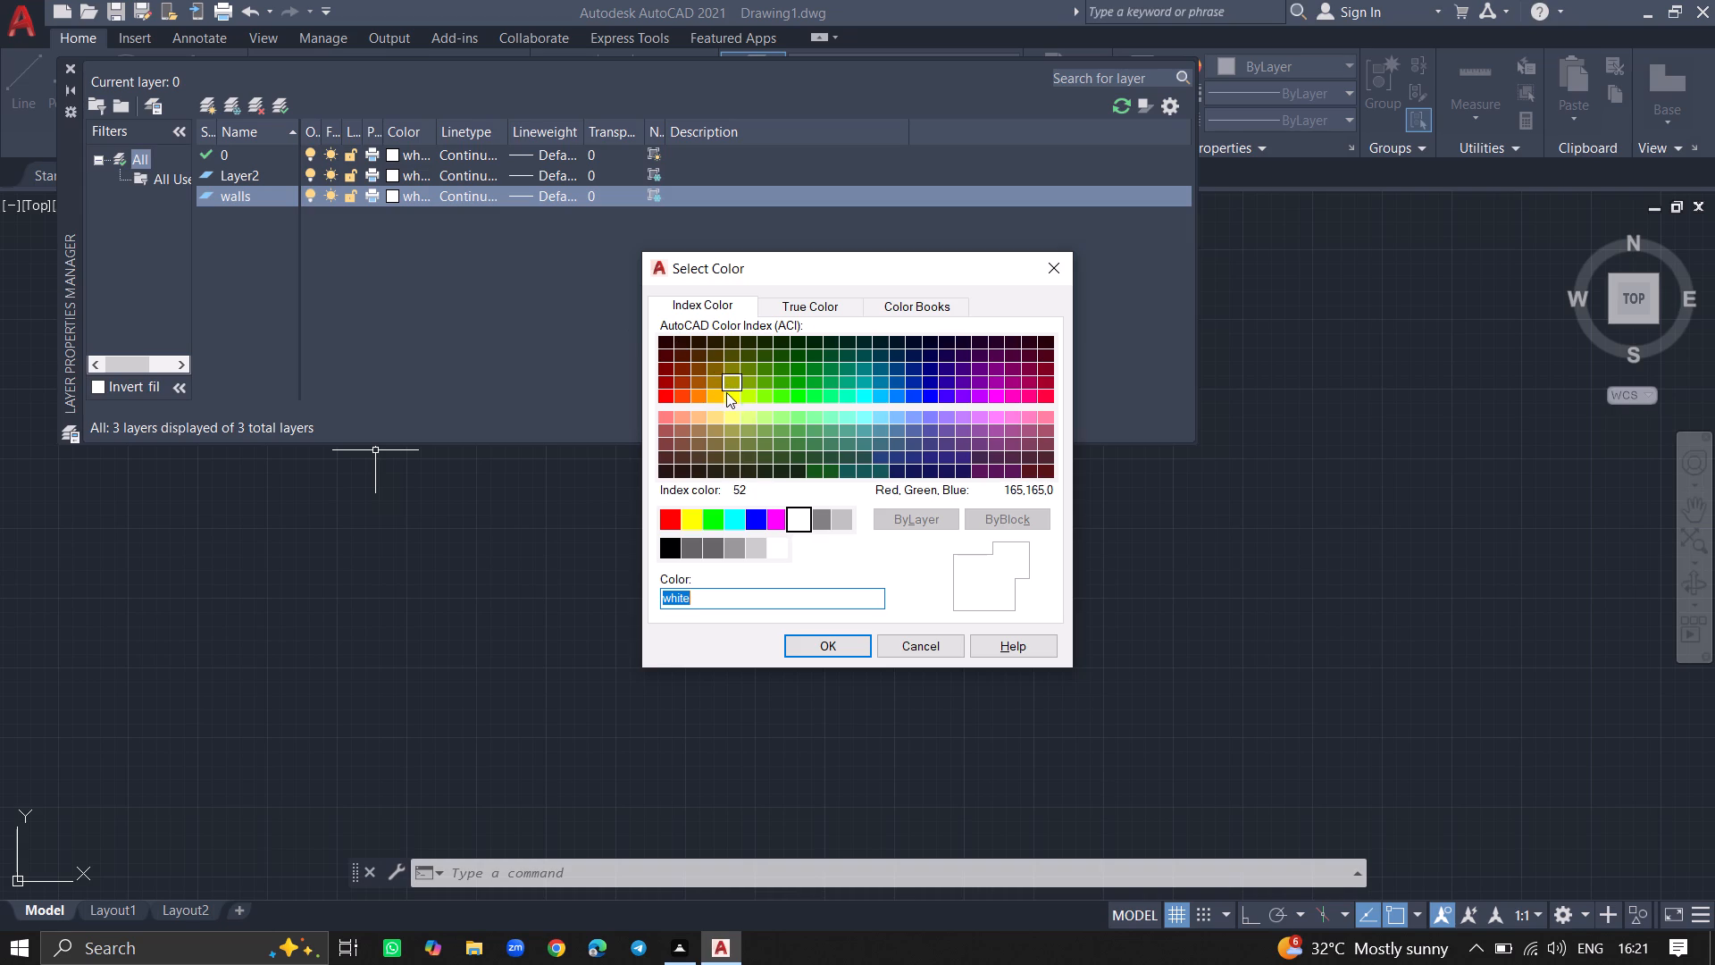
double_click(794, 402)
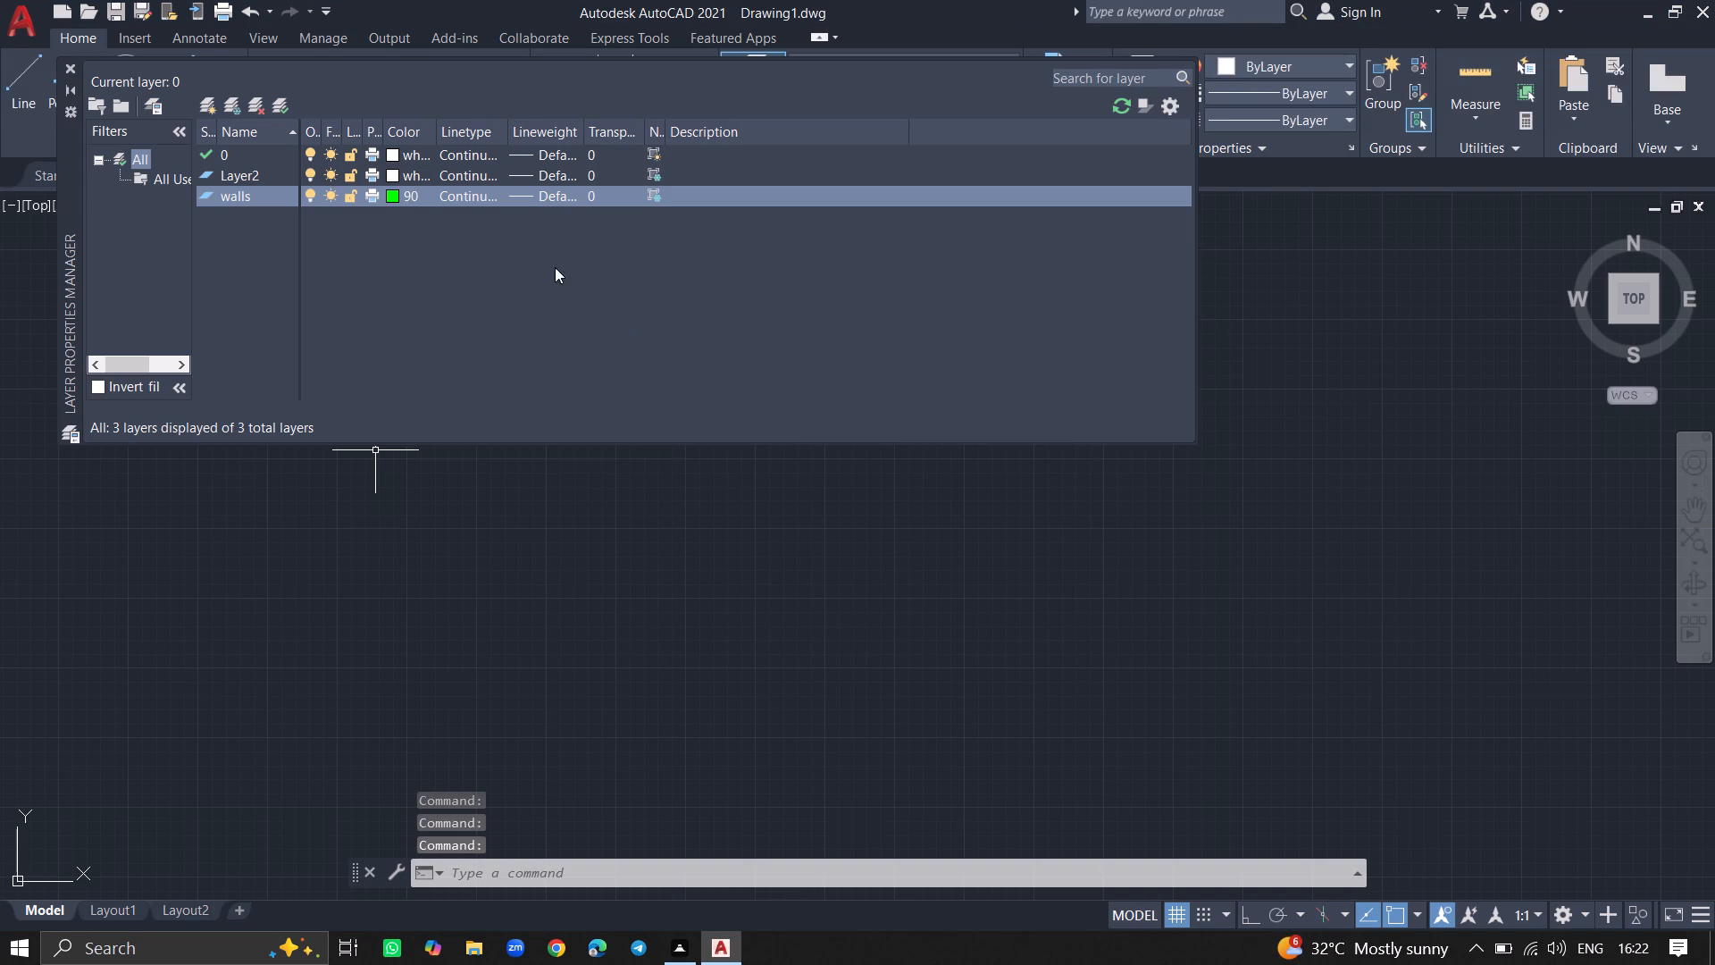
click(650, 195)
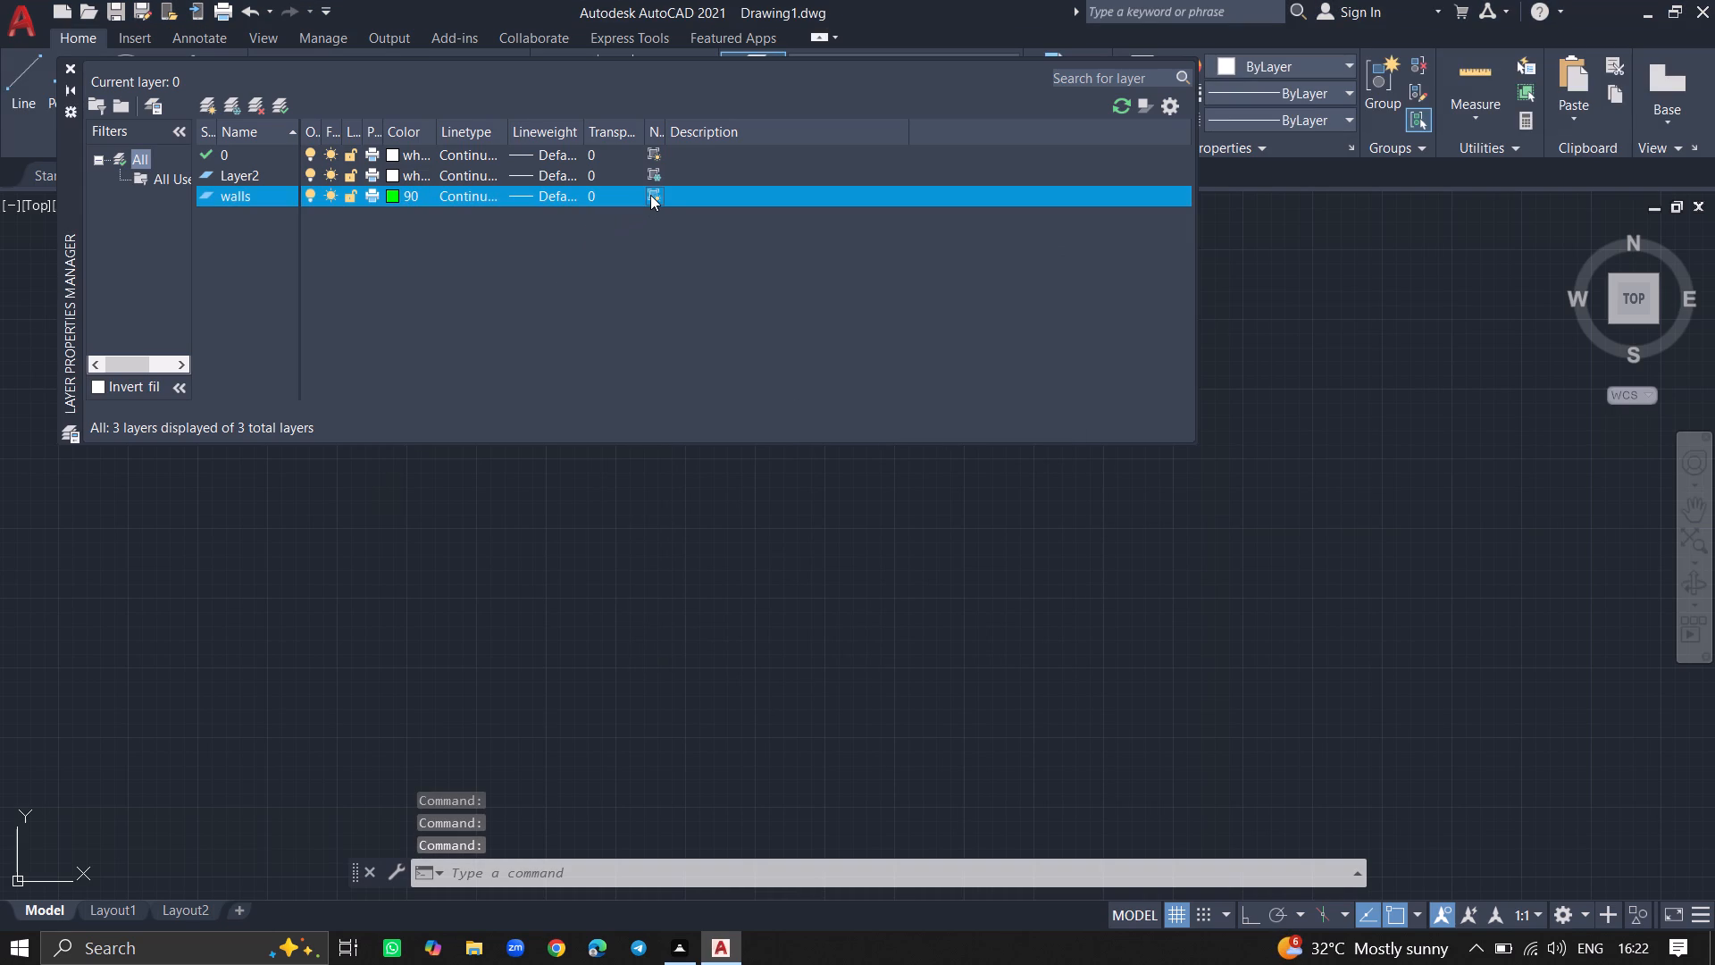
Make Layer2 the current layer and rename it as doors.
double_click(272, 173)
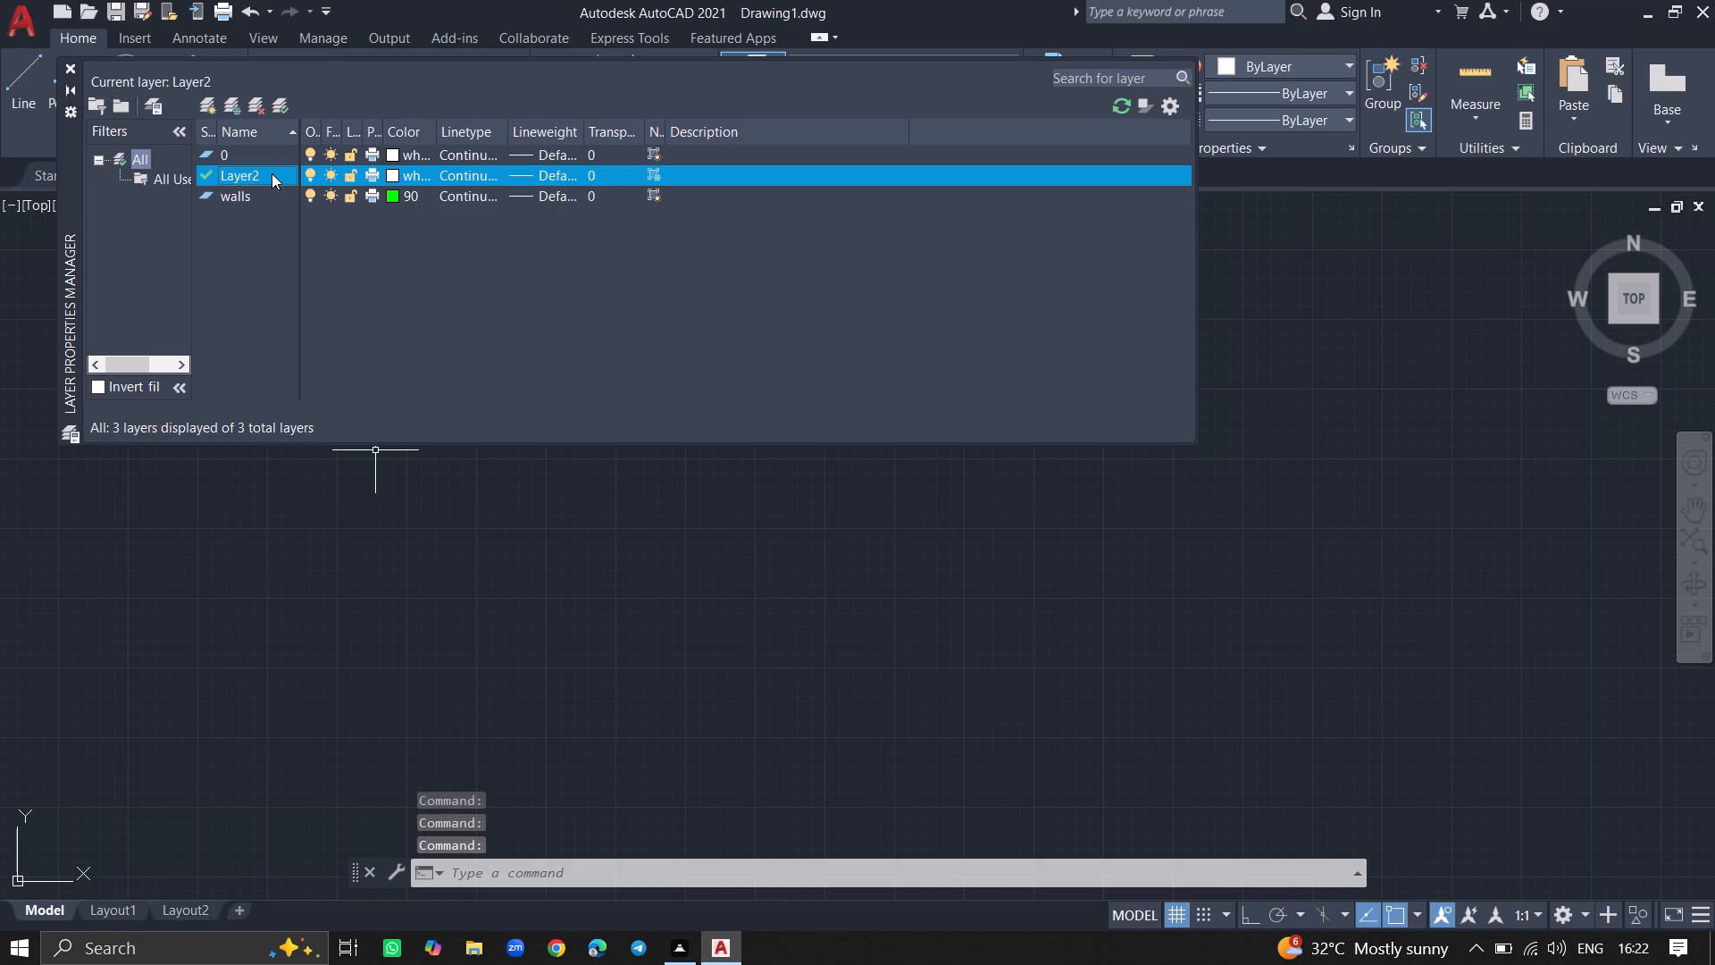
click(272, 173)
click(272, 173)
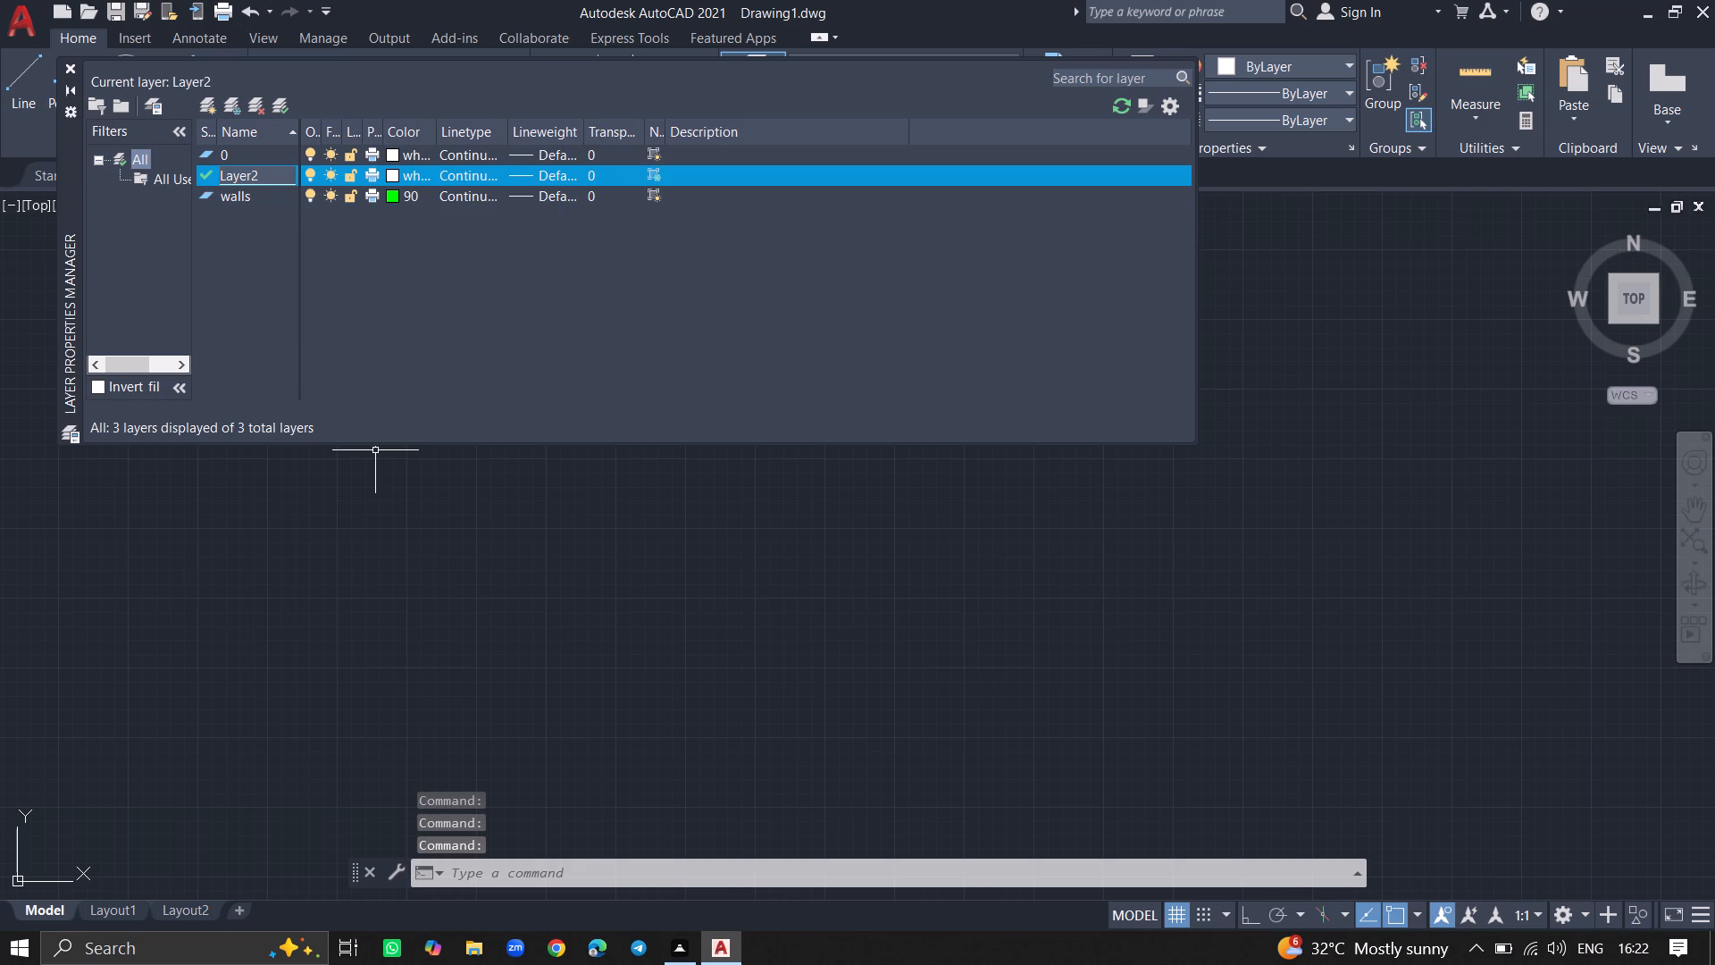
key(BackSpace)
key(BackSpace)
key(BackSpace)
key(BackSpace)
key(BackSpace)
key(BackSpace)
key(BackSpace)
key(BackSpace)
key(BackSpace)
key(BackSpace)
key(BackSpace)
key(BackSpace)
key(BackSpace)
key(BackSpace)
key(BackSpace)
key(BackSpace)
key(BackSpace)
key(BackSpace)
key(BackSpace)
key(BackSpace)
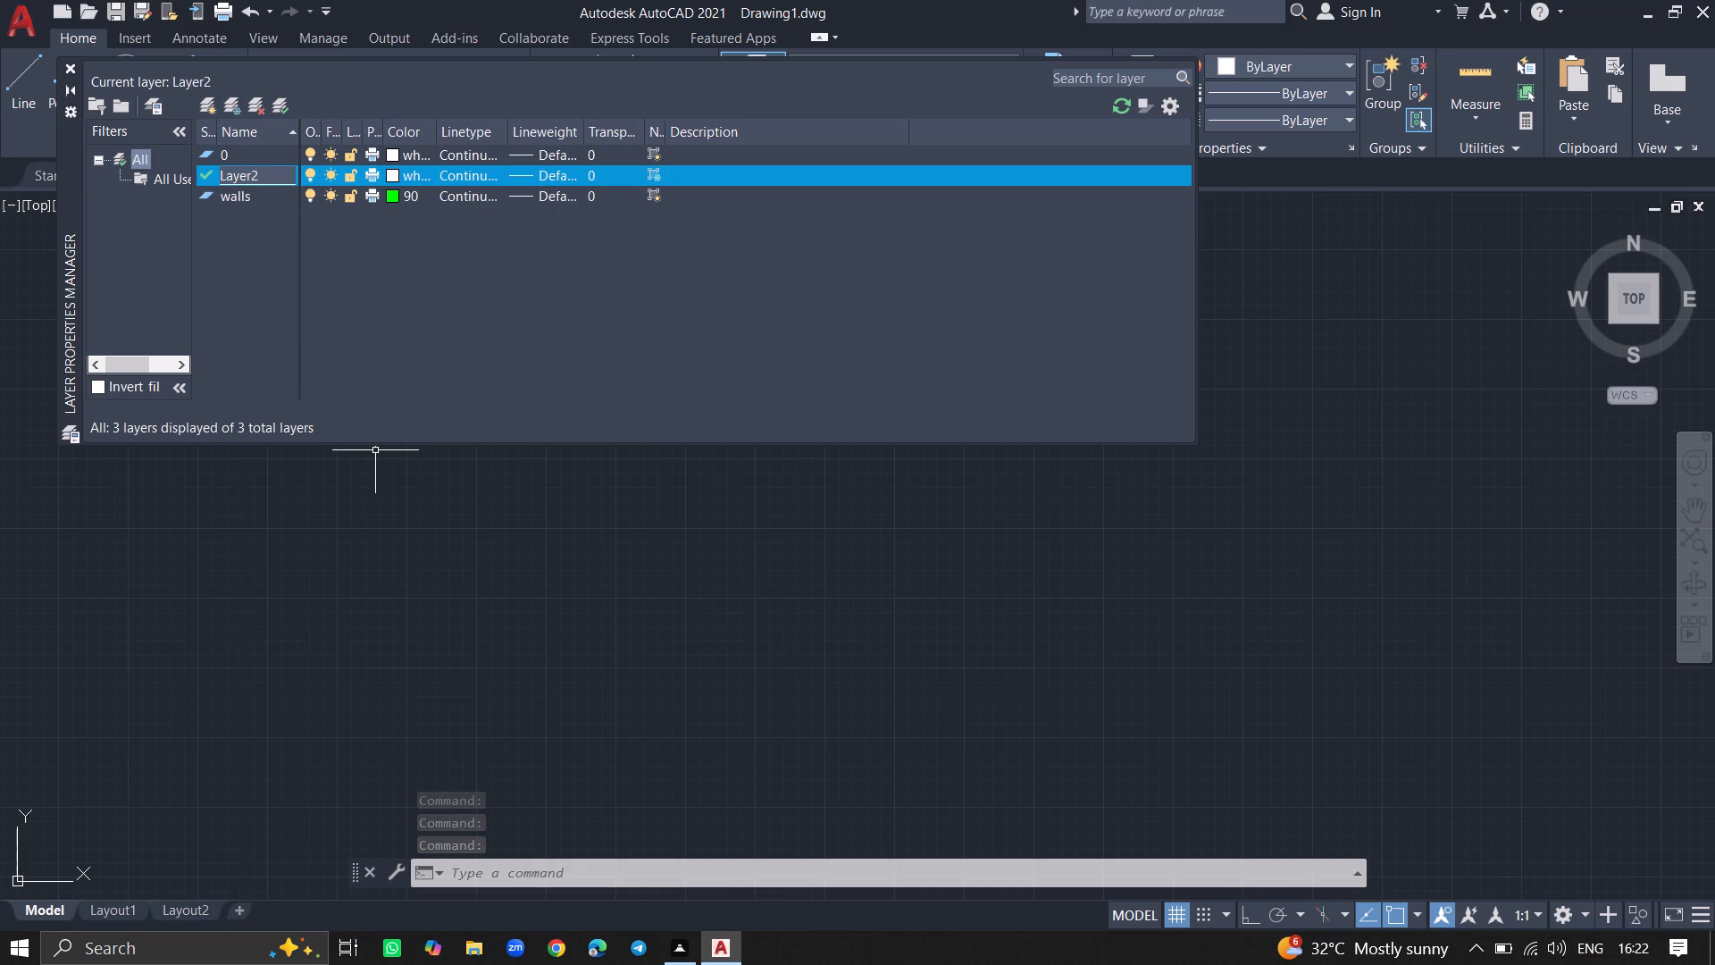
click(272, 173)
click(272, 173)
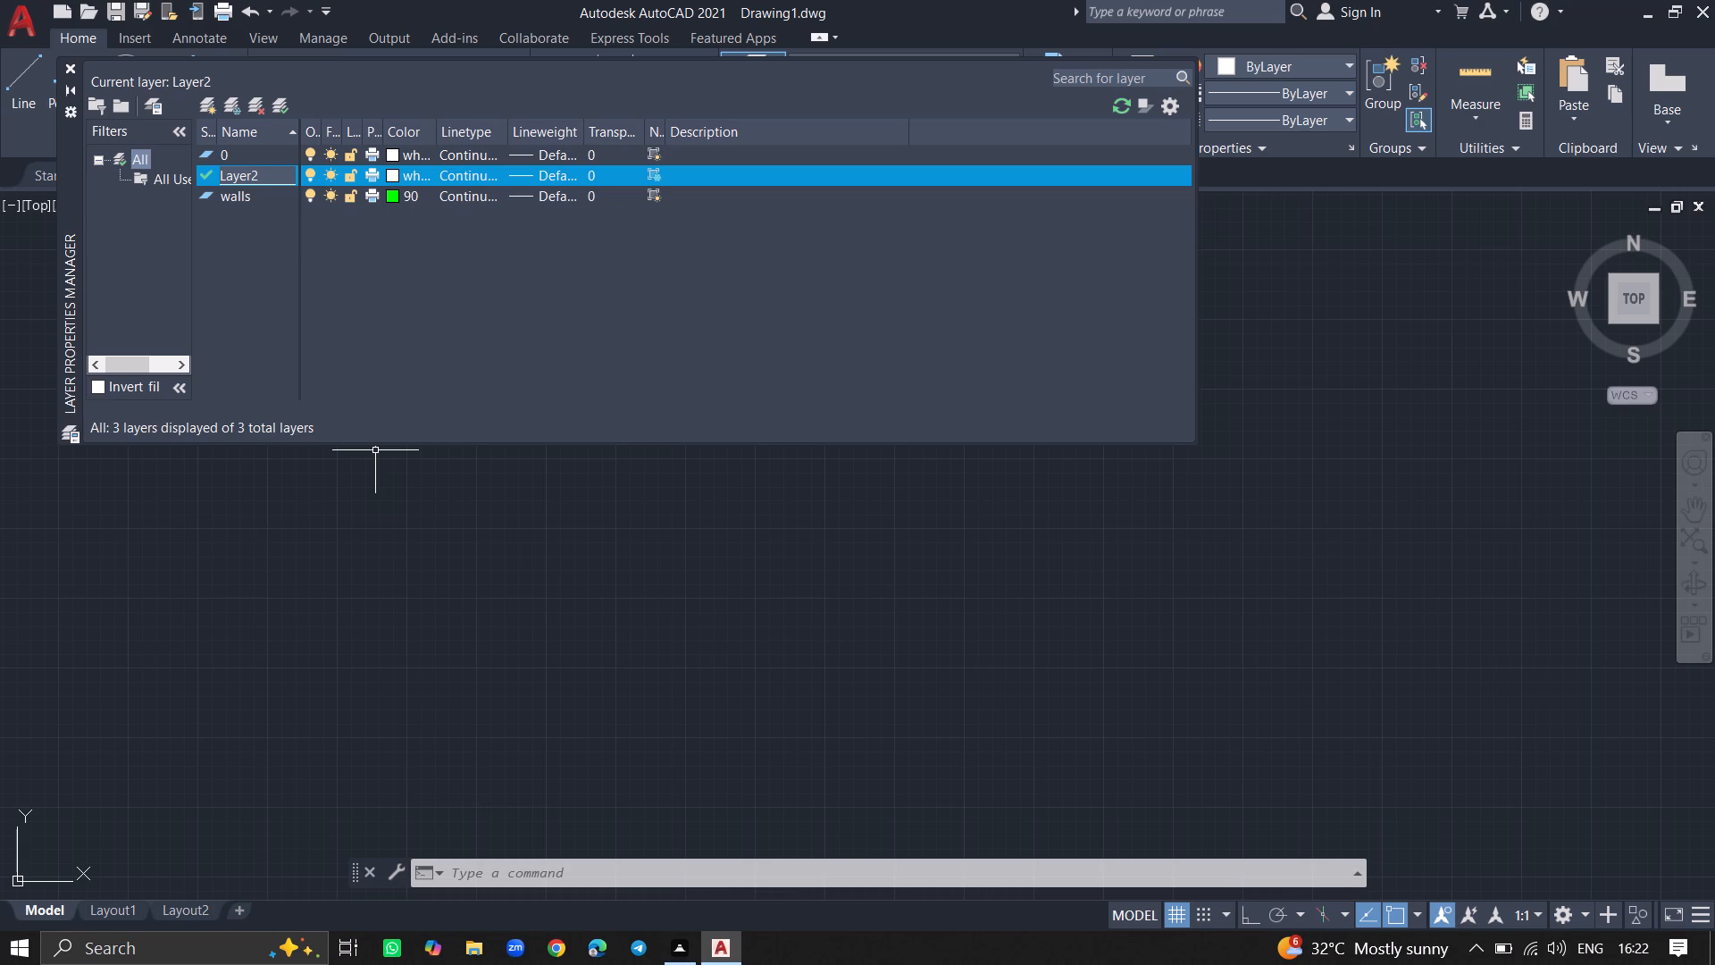
key(BackSpace)
key(BackSpace)
key(BackSpace)
key(BackSpace)
key(BackSpace)
key(BackSpace)
key(BackSpace)
key(BackSpace)
key(BackSpace)
key(BackSpace)
key(BackSpace)
key(BackSpace)
key(BackSpace)
key(BackSpace)
key(BackSpace)
key(d)
text(oors)
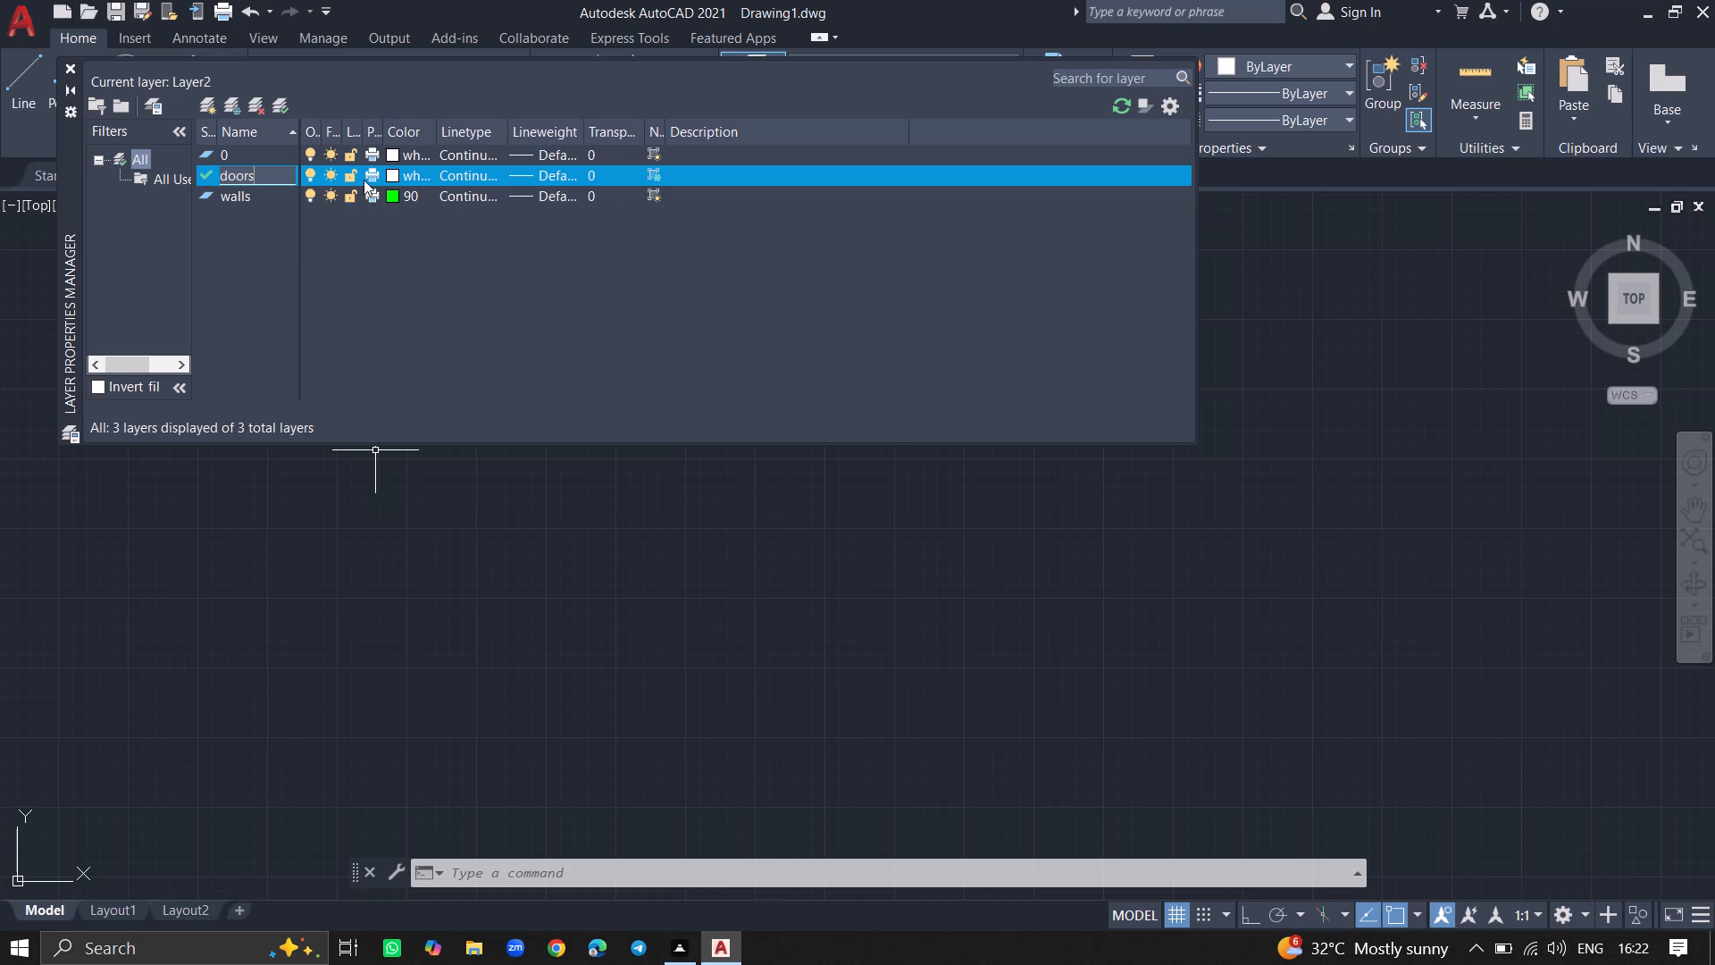
click(385, 173)
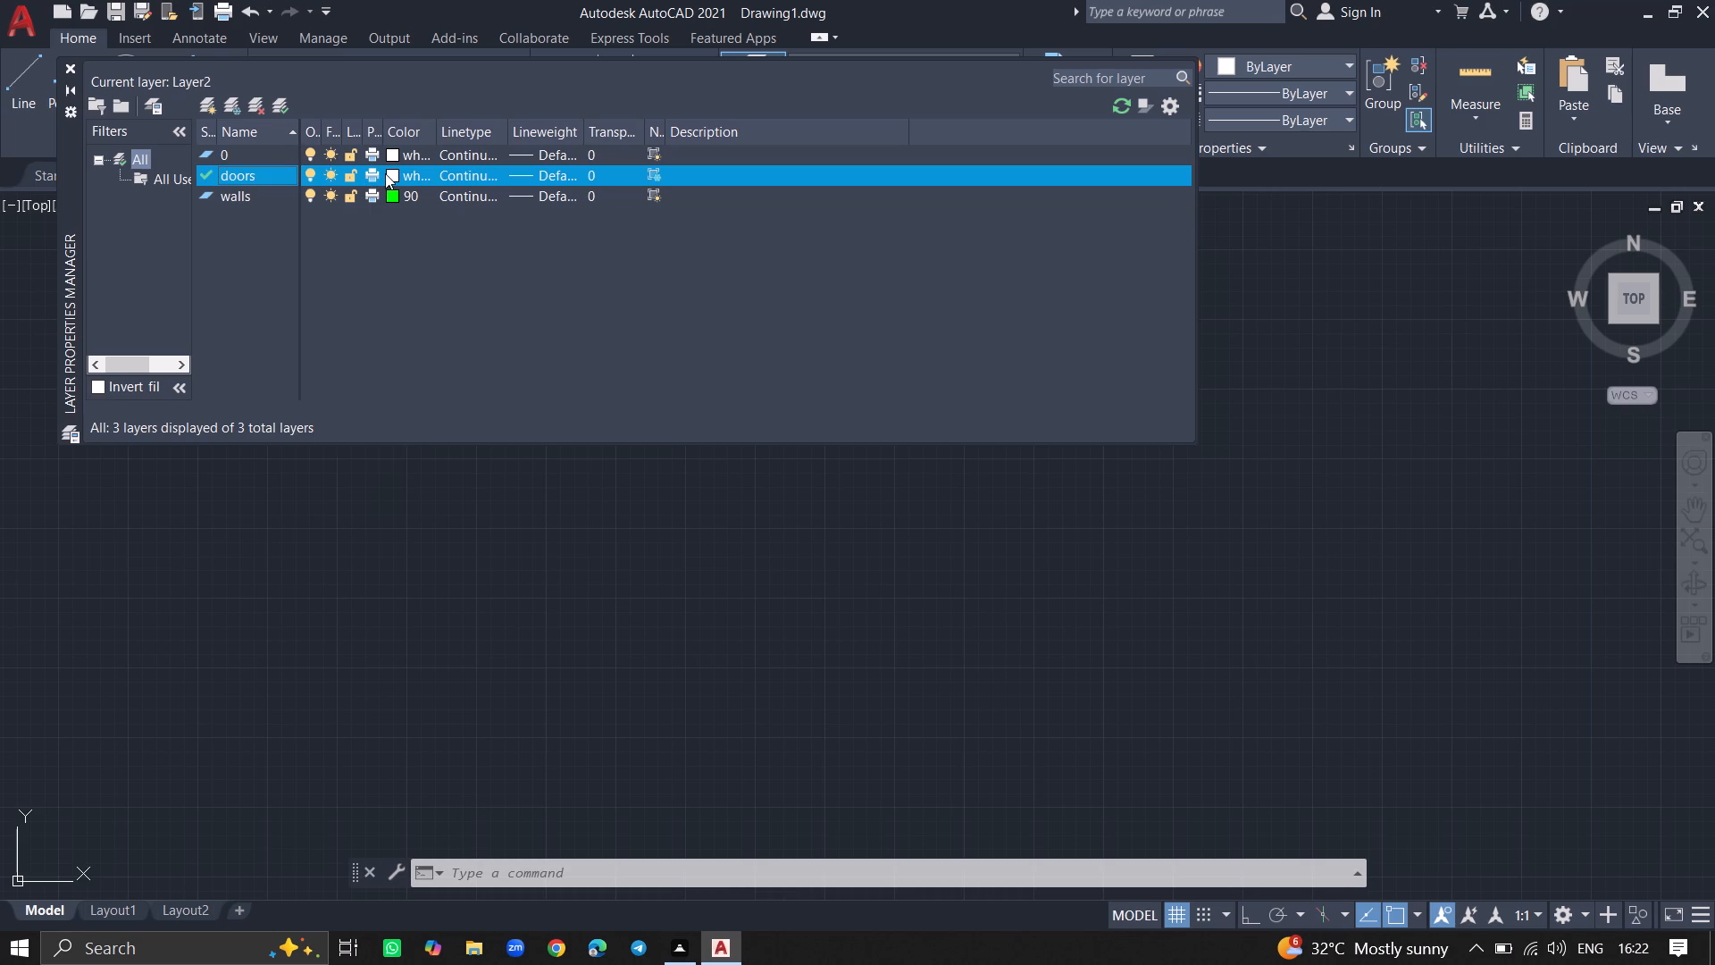
Assign index colour 200 (purple) to the doors layer and select its row in the layer list.
click(392, 173)
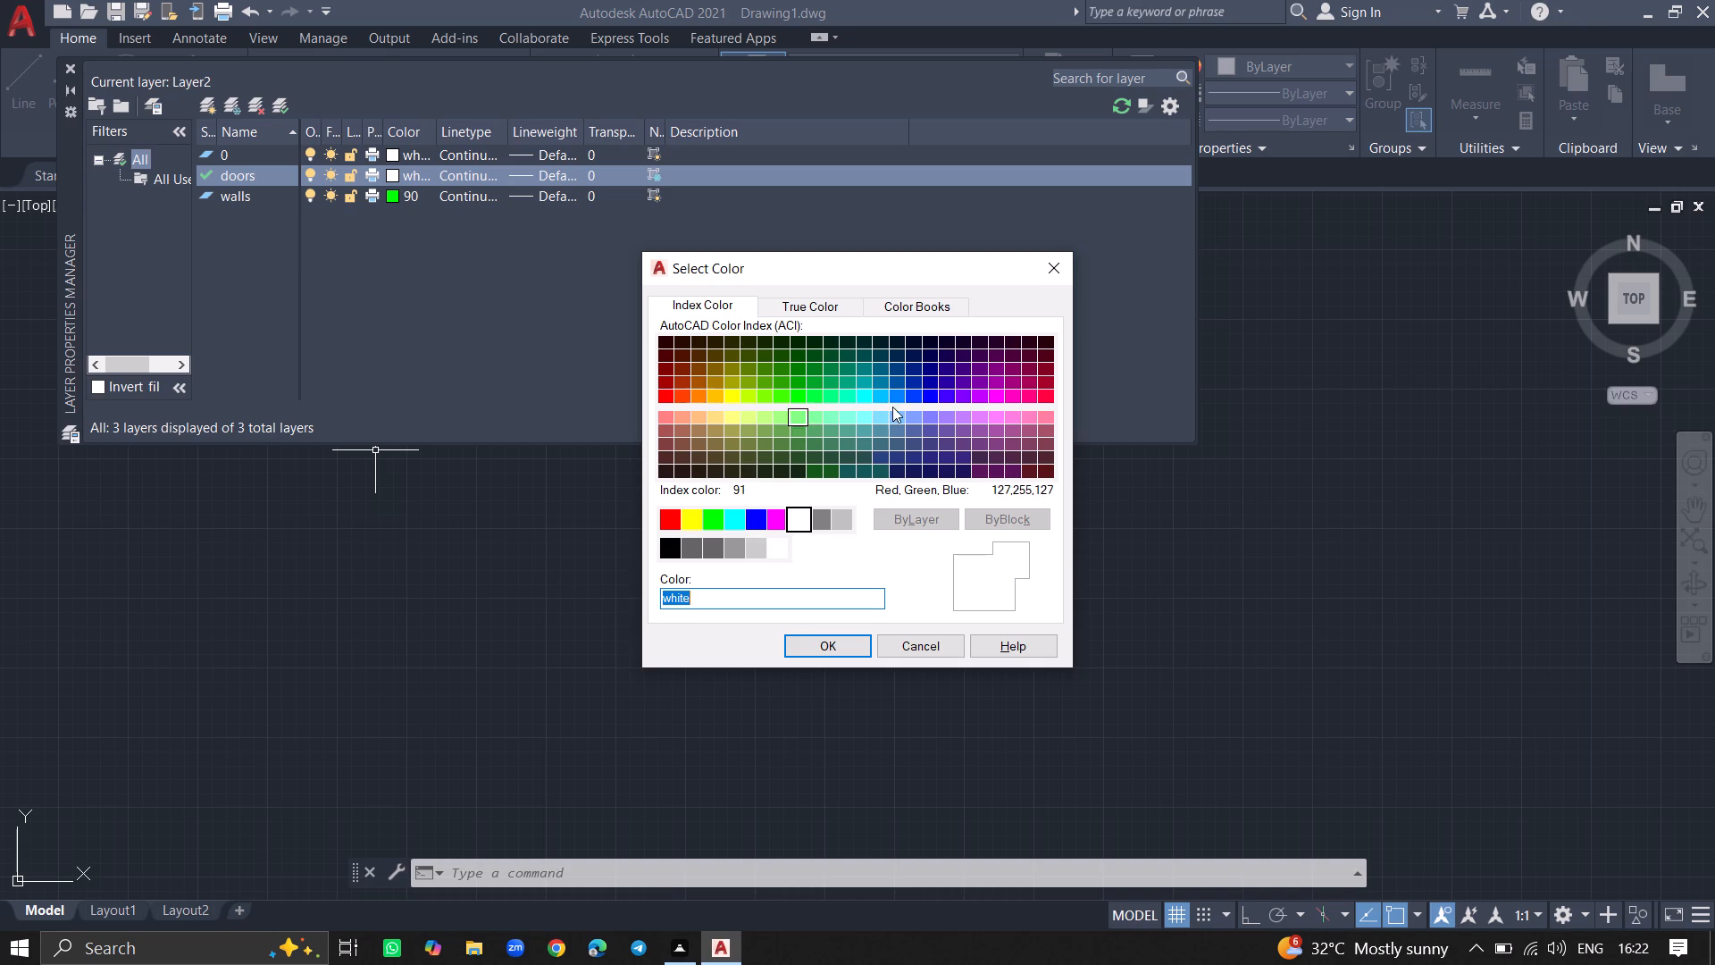
click(984, 394)
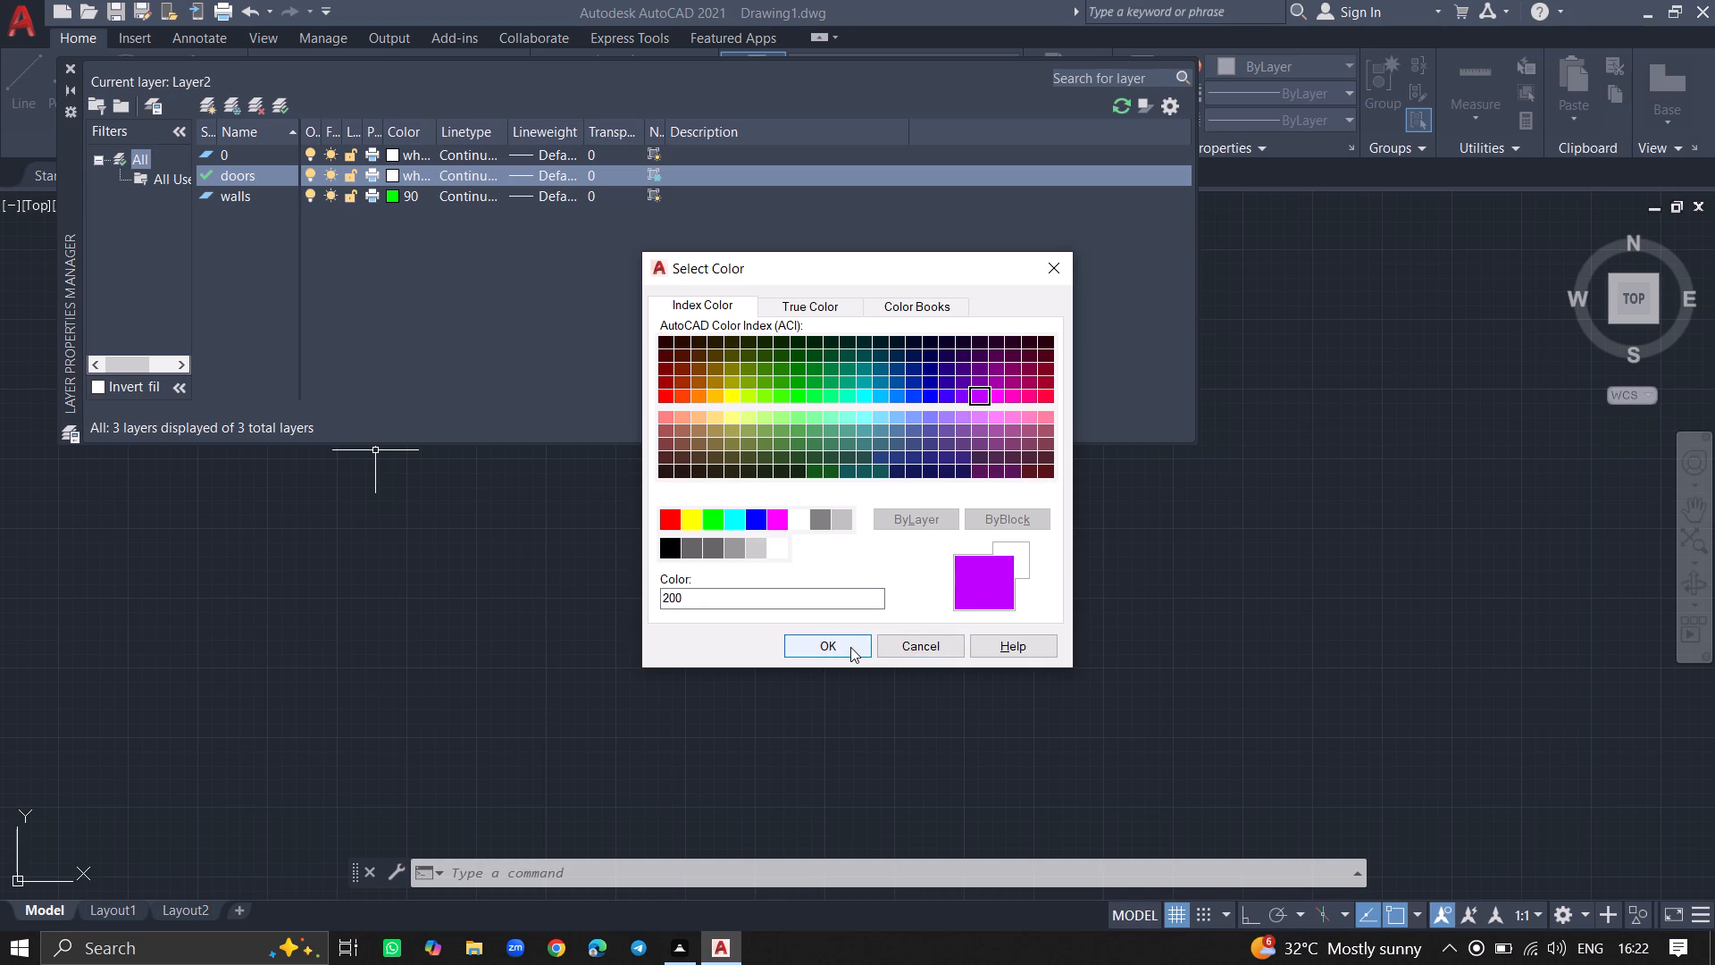
click(850, 647)
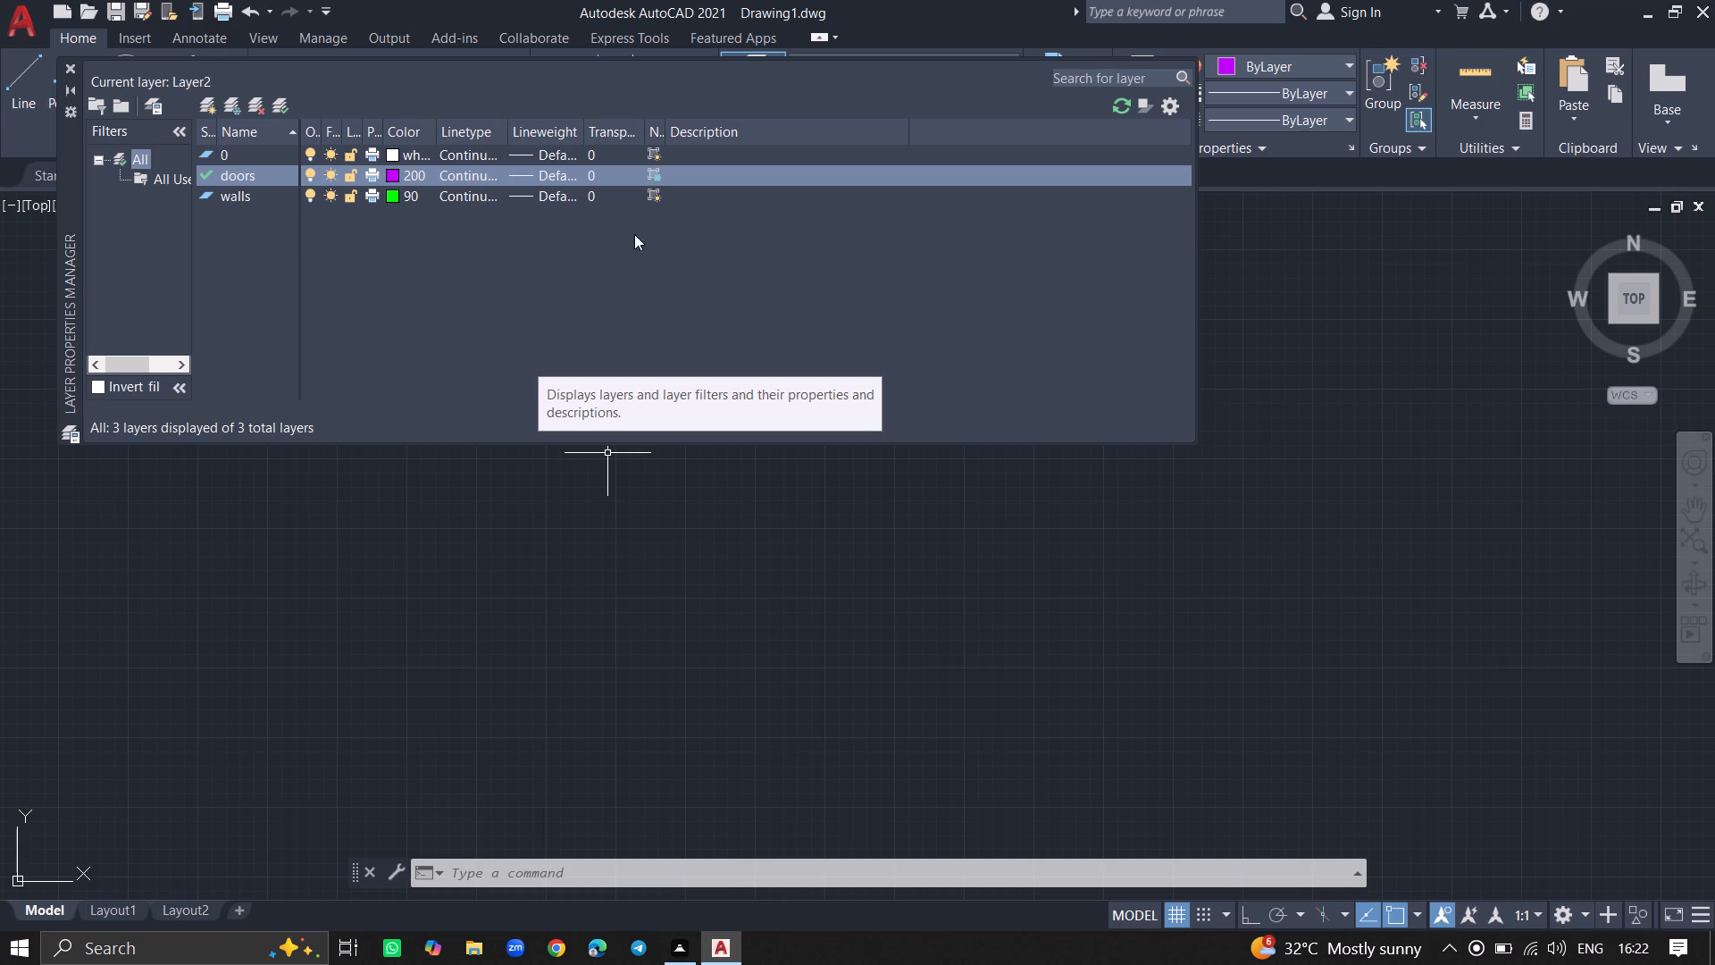
click(656, 176)
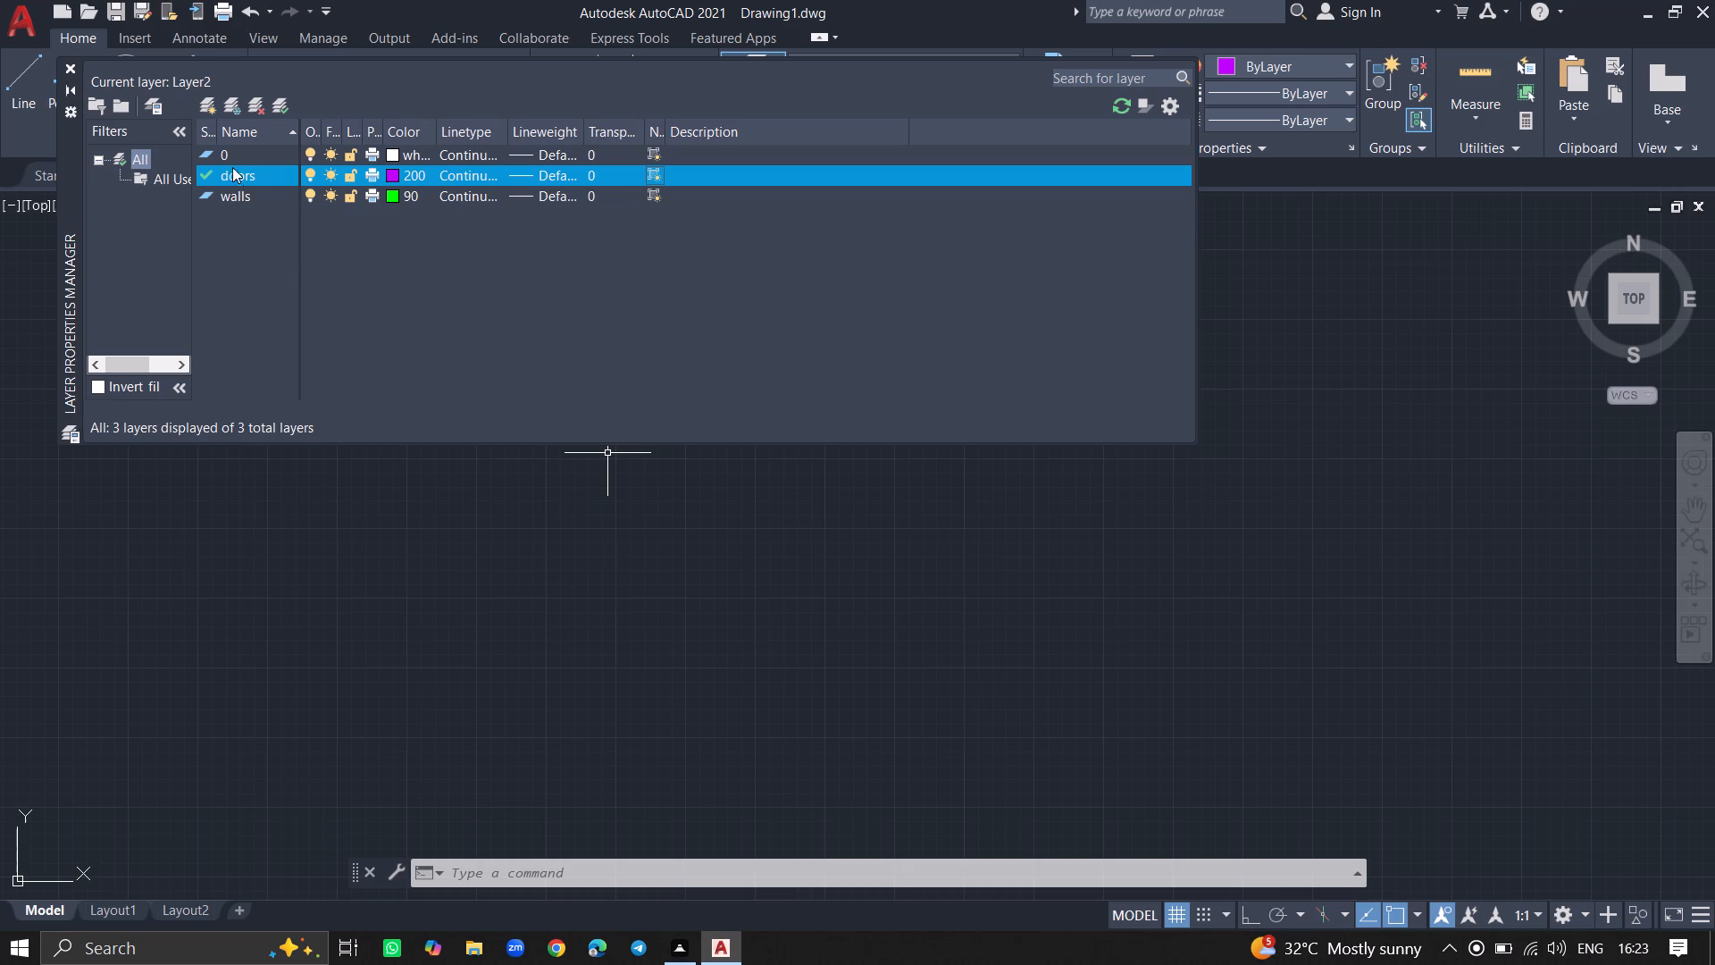
Add another new layer after the doors layer.
click(228, 110)
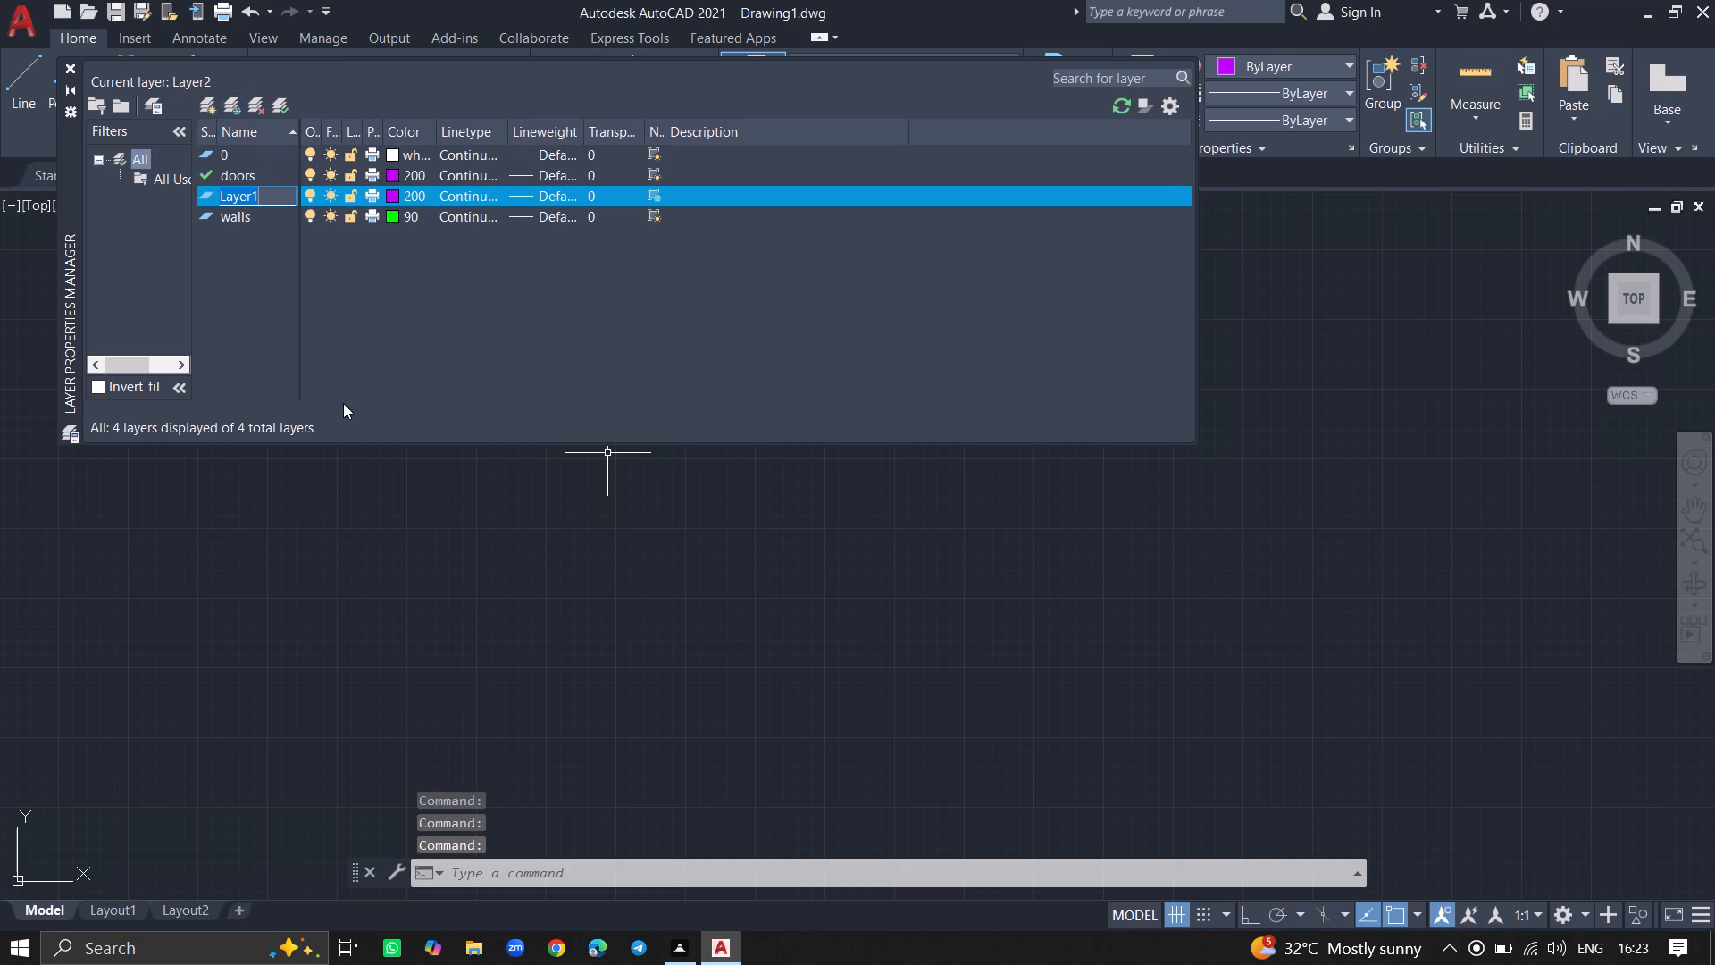
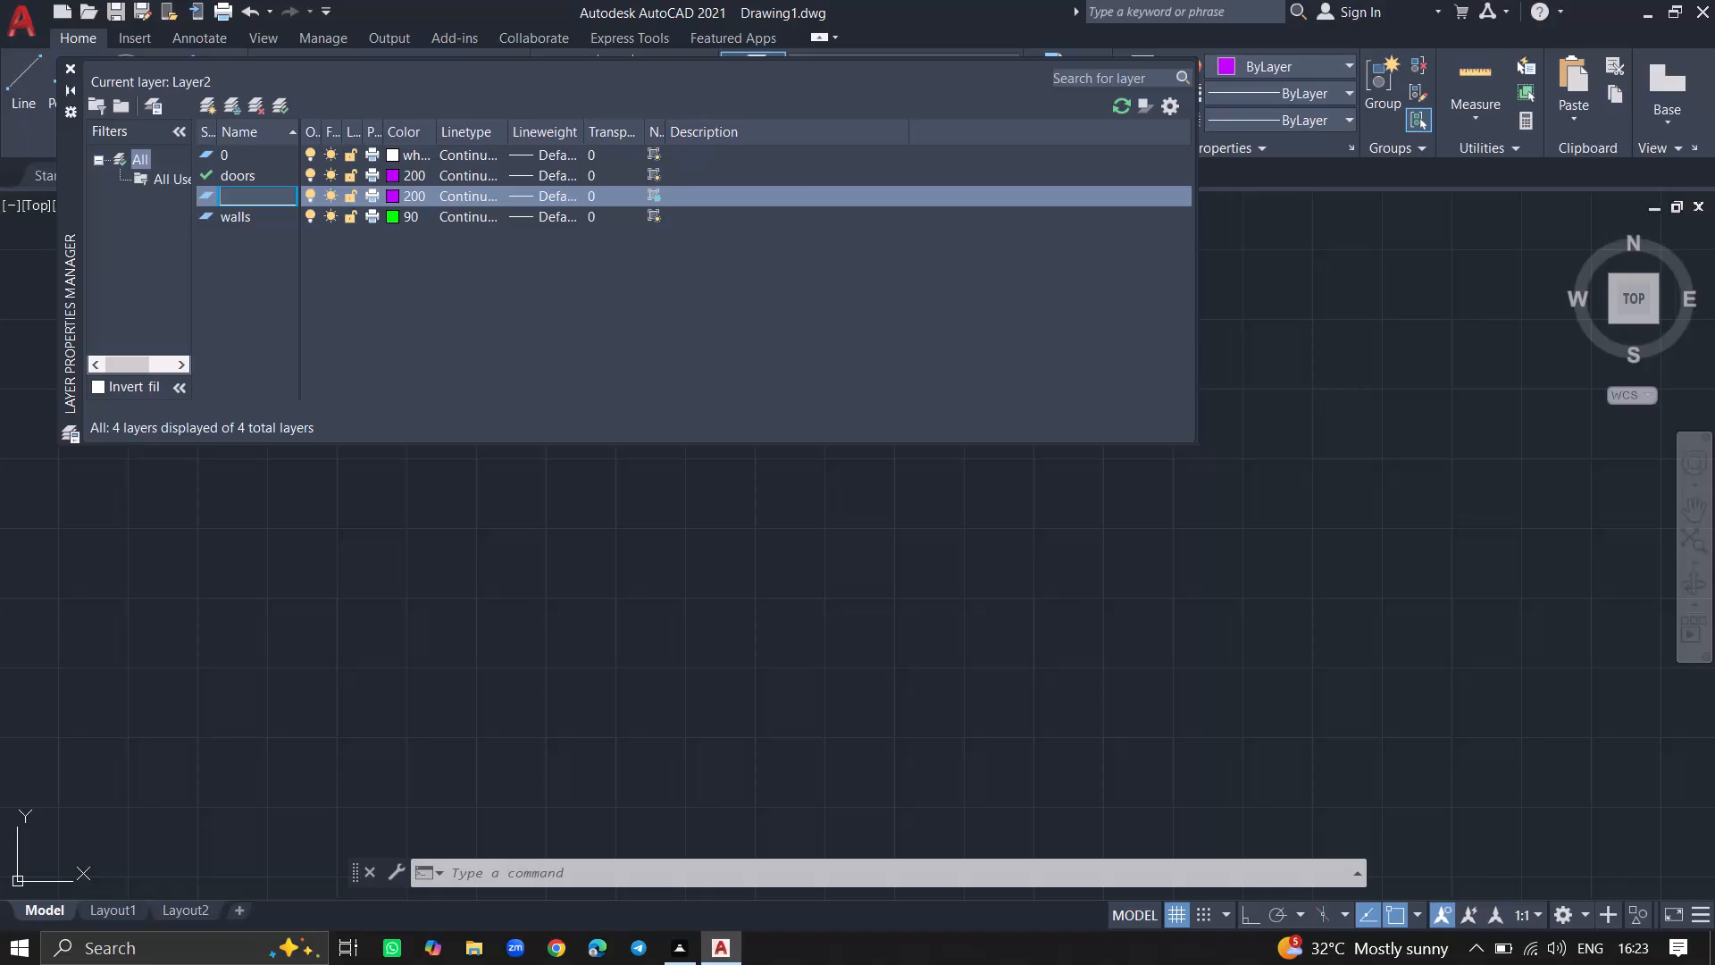
Name the new layer below doors windows.
key(w)
text(indows)
Assign index colour 30 (orange) to the windows layer and switch off its freeze in new viewports.
click(392, 197)
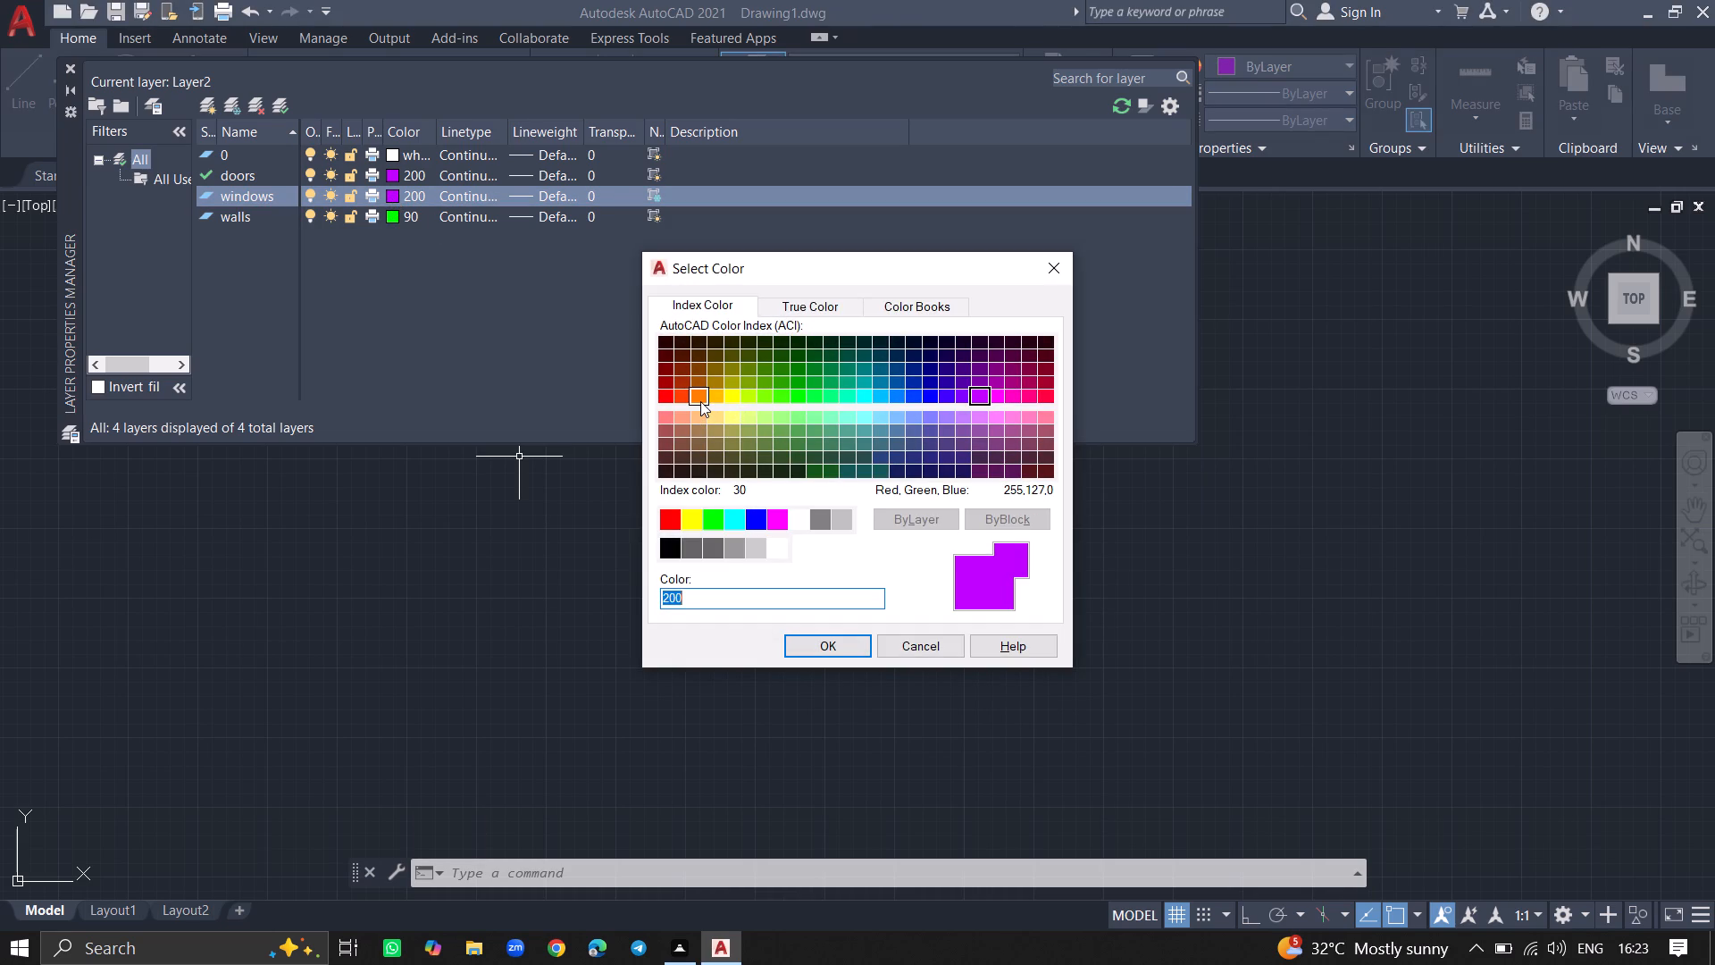
click(700, 401)
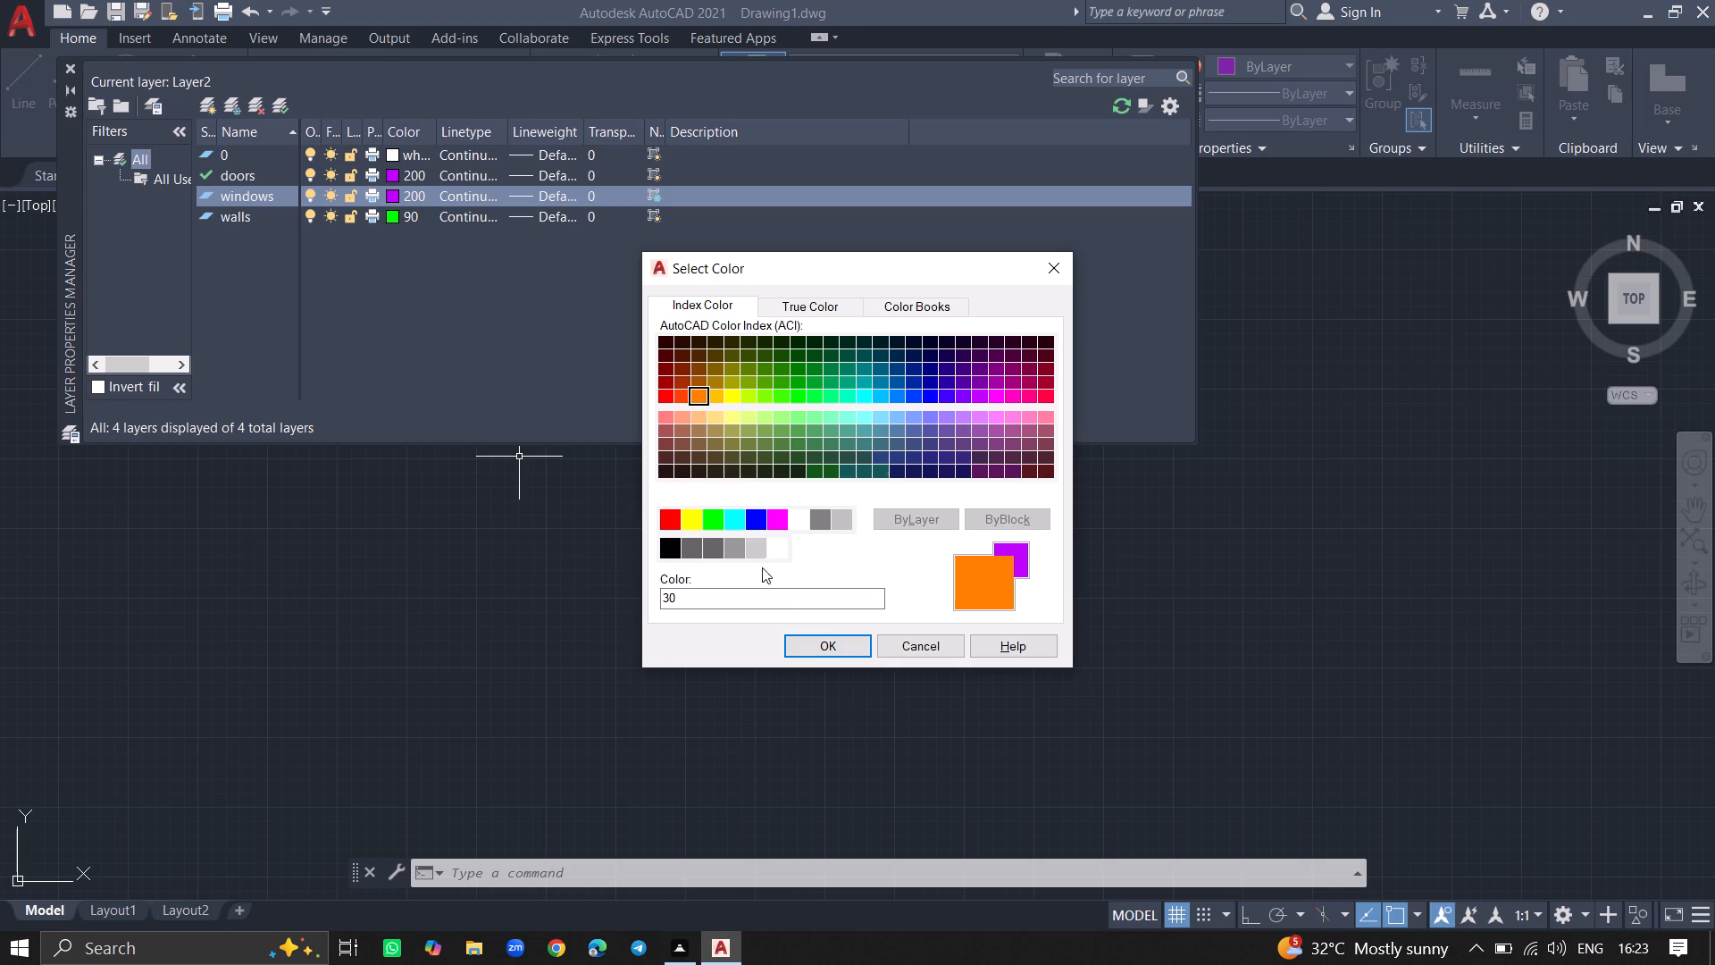
click(805, 642)
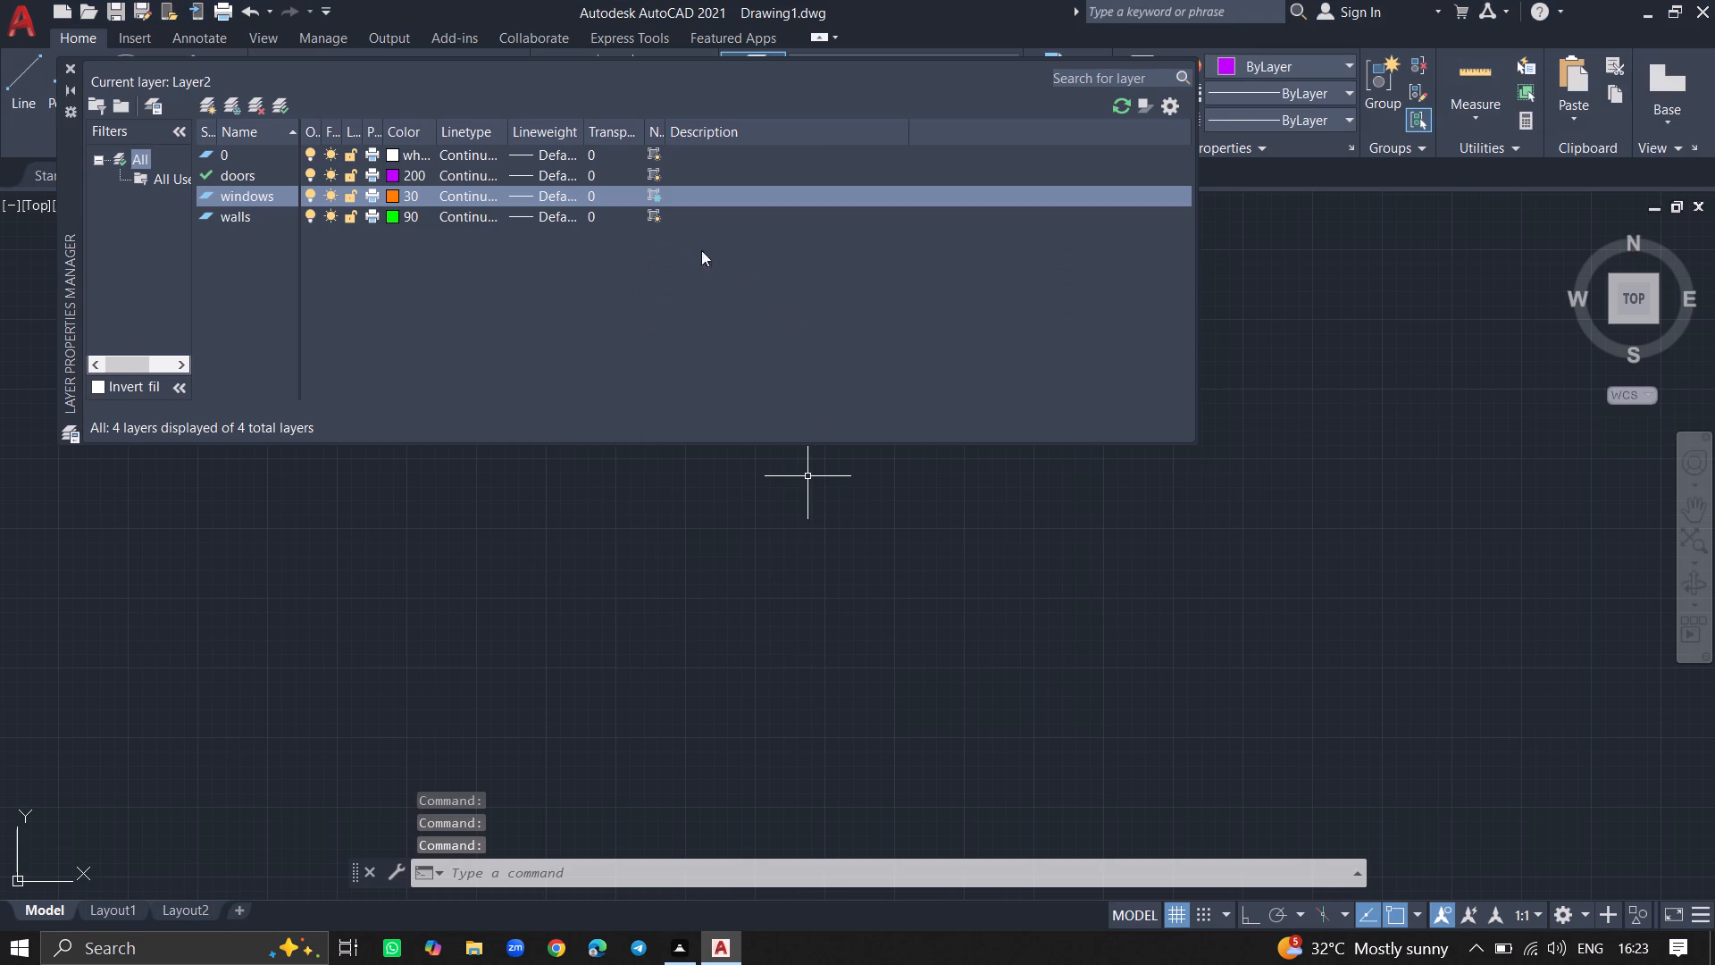
click(652, 190)
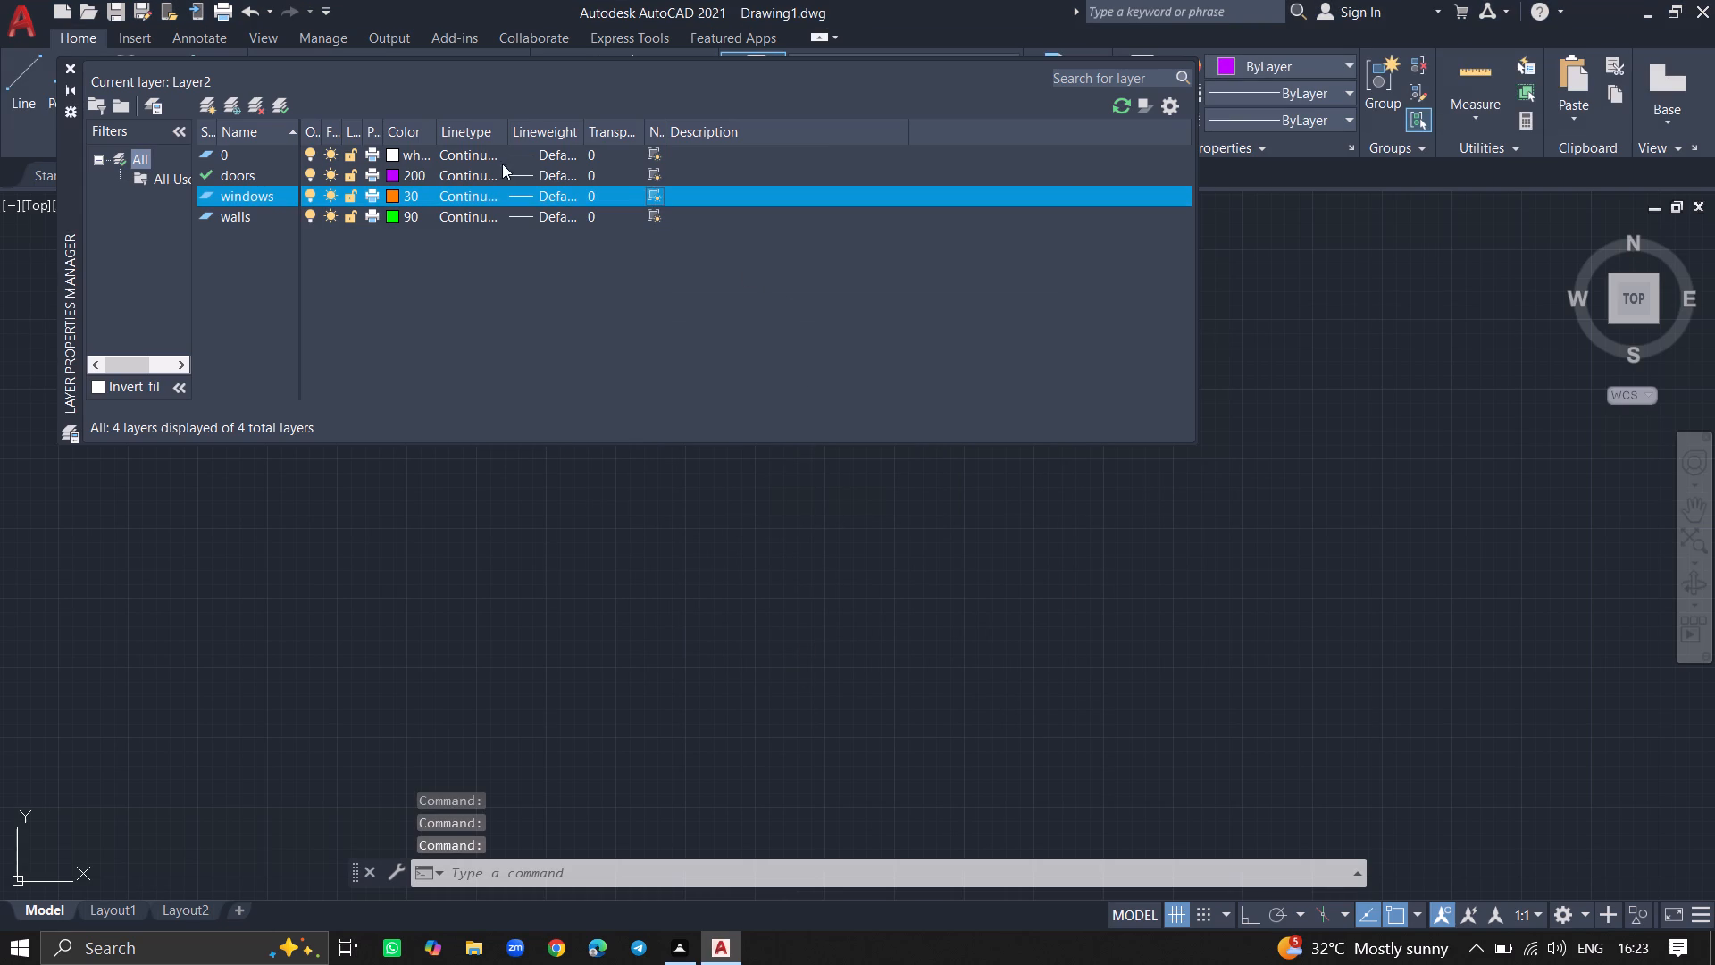
Add two new viewport-frozen layers after the windows layer and rename Layer2 as furniture.
double_click(228, 103)
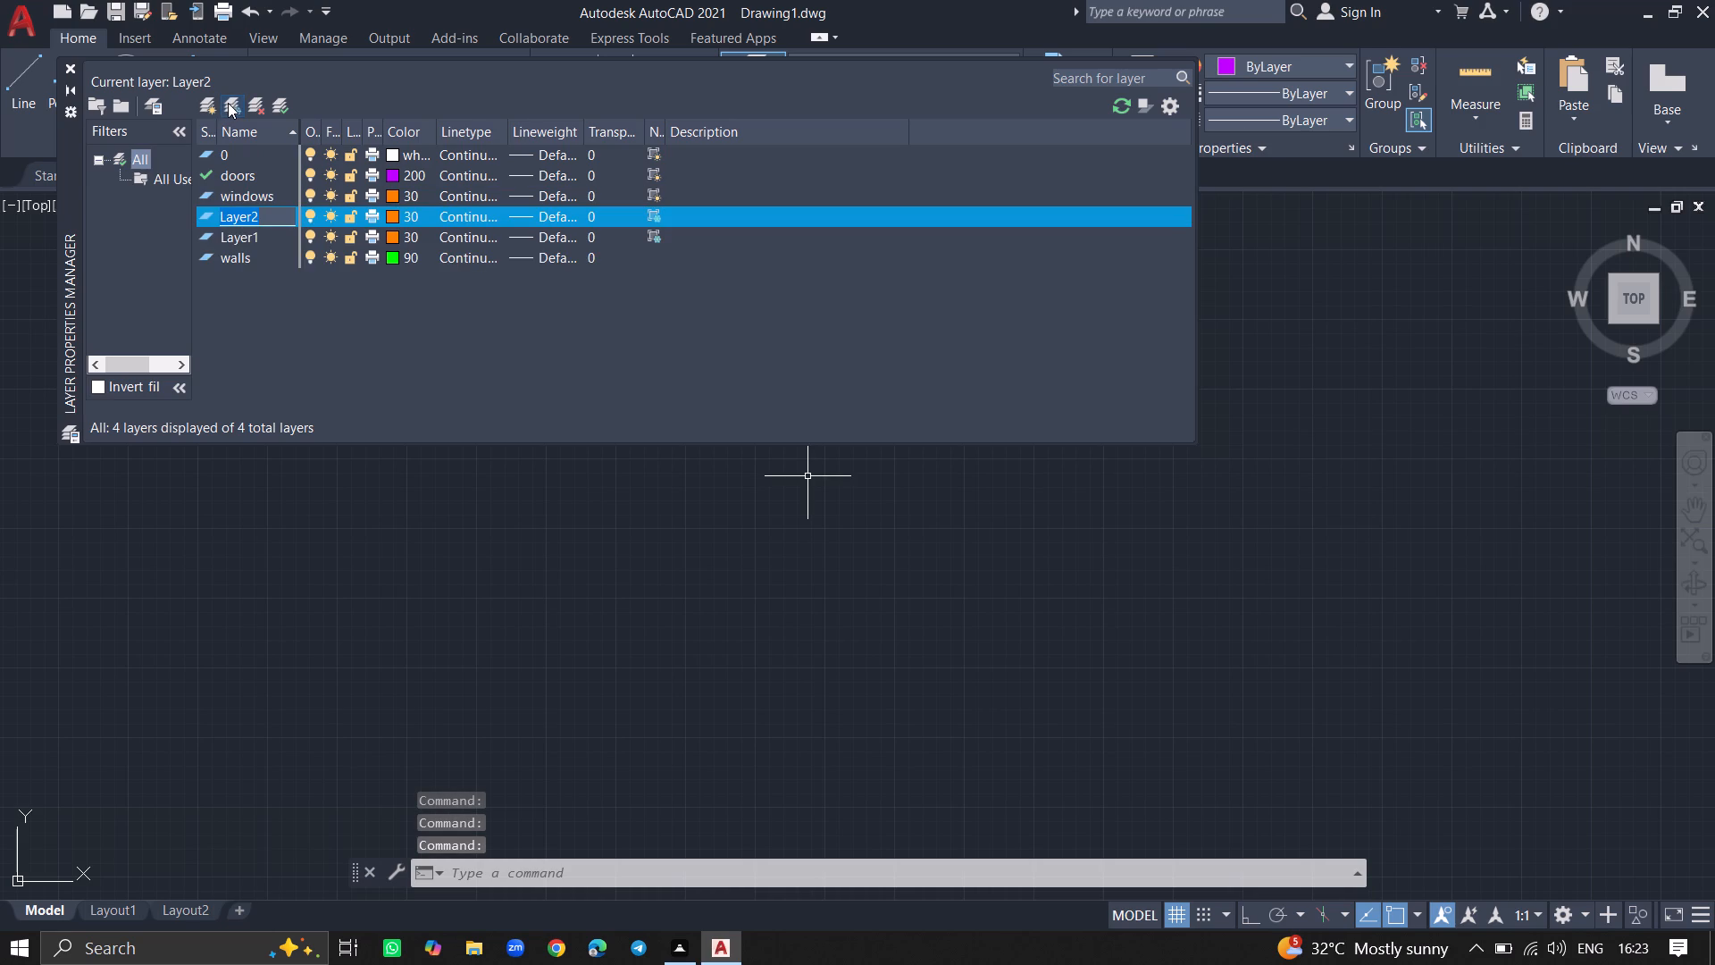
double_click(262, 224)
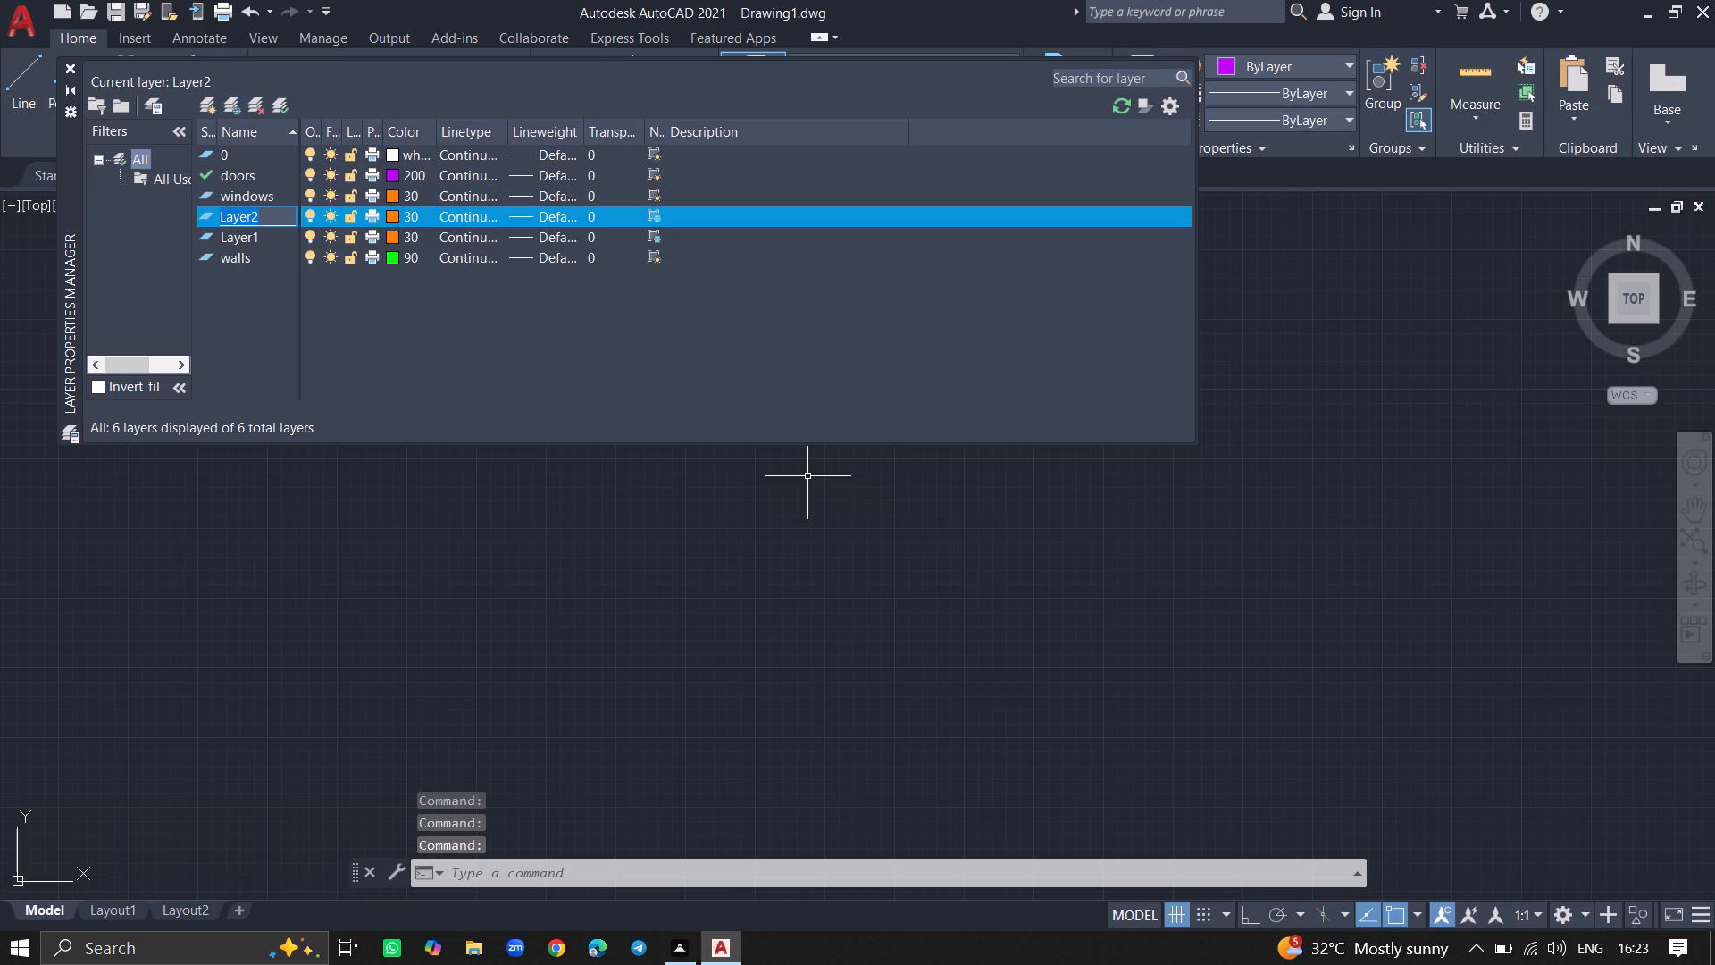
click(262, 224)
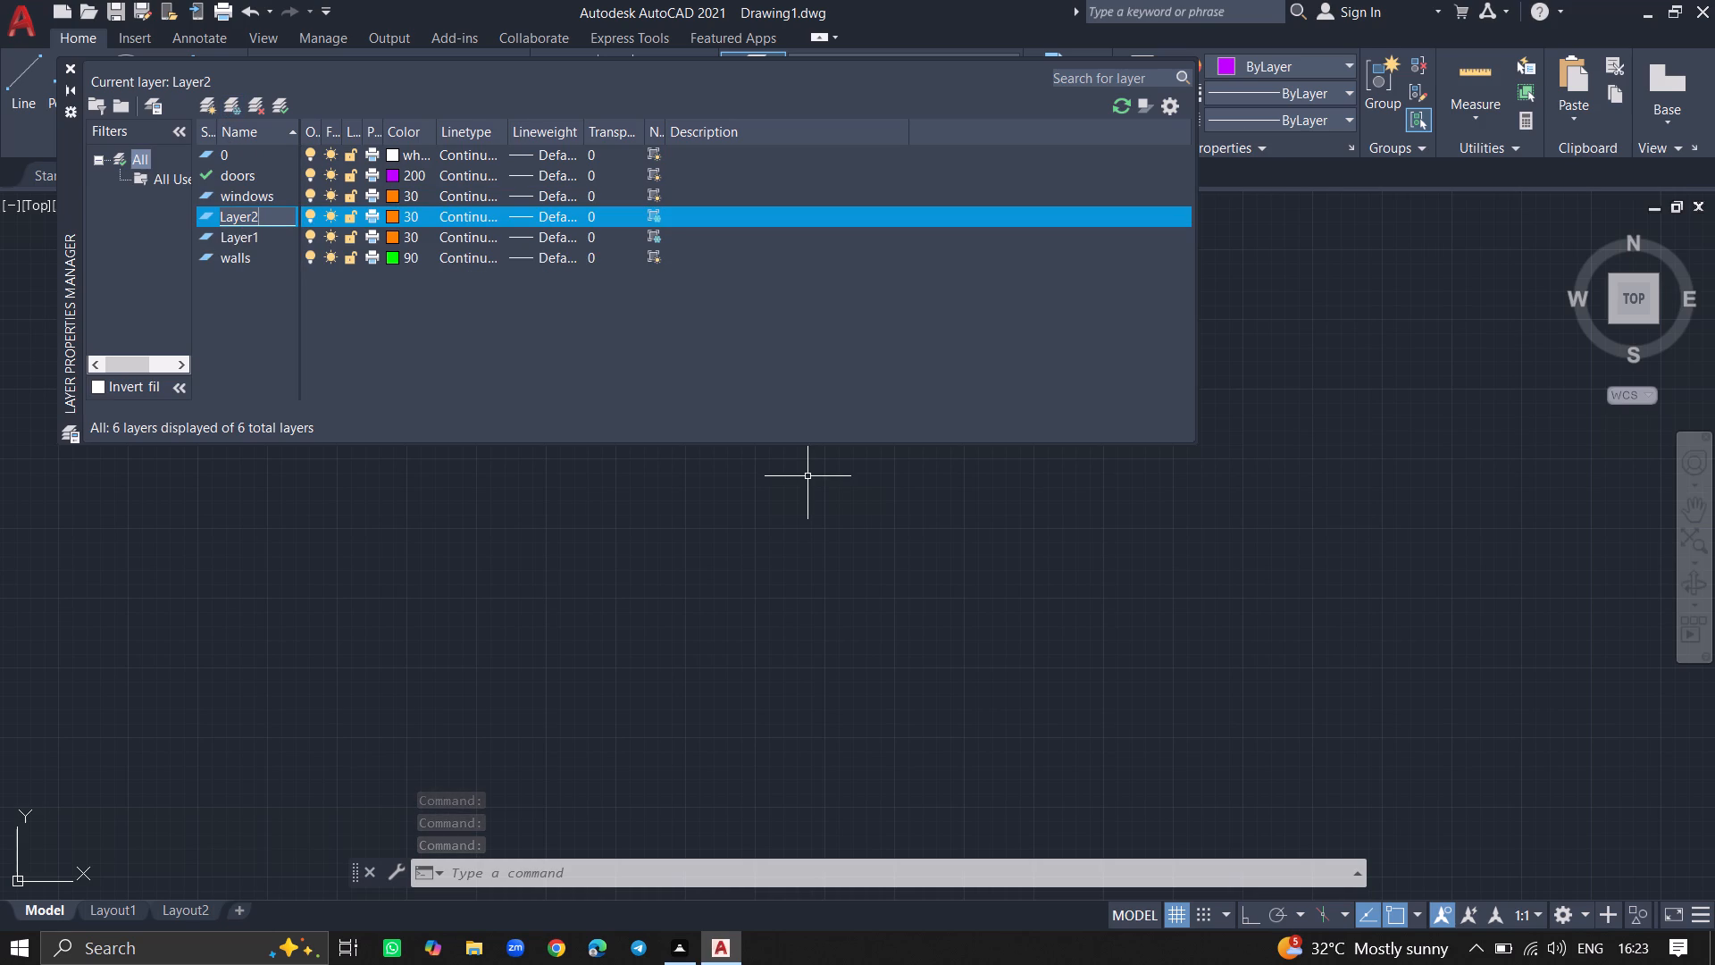
key(BackSpace)
key(BackSpace)
key(BackSpace)
key(BackSpace)
key(BackSpace)
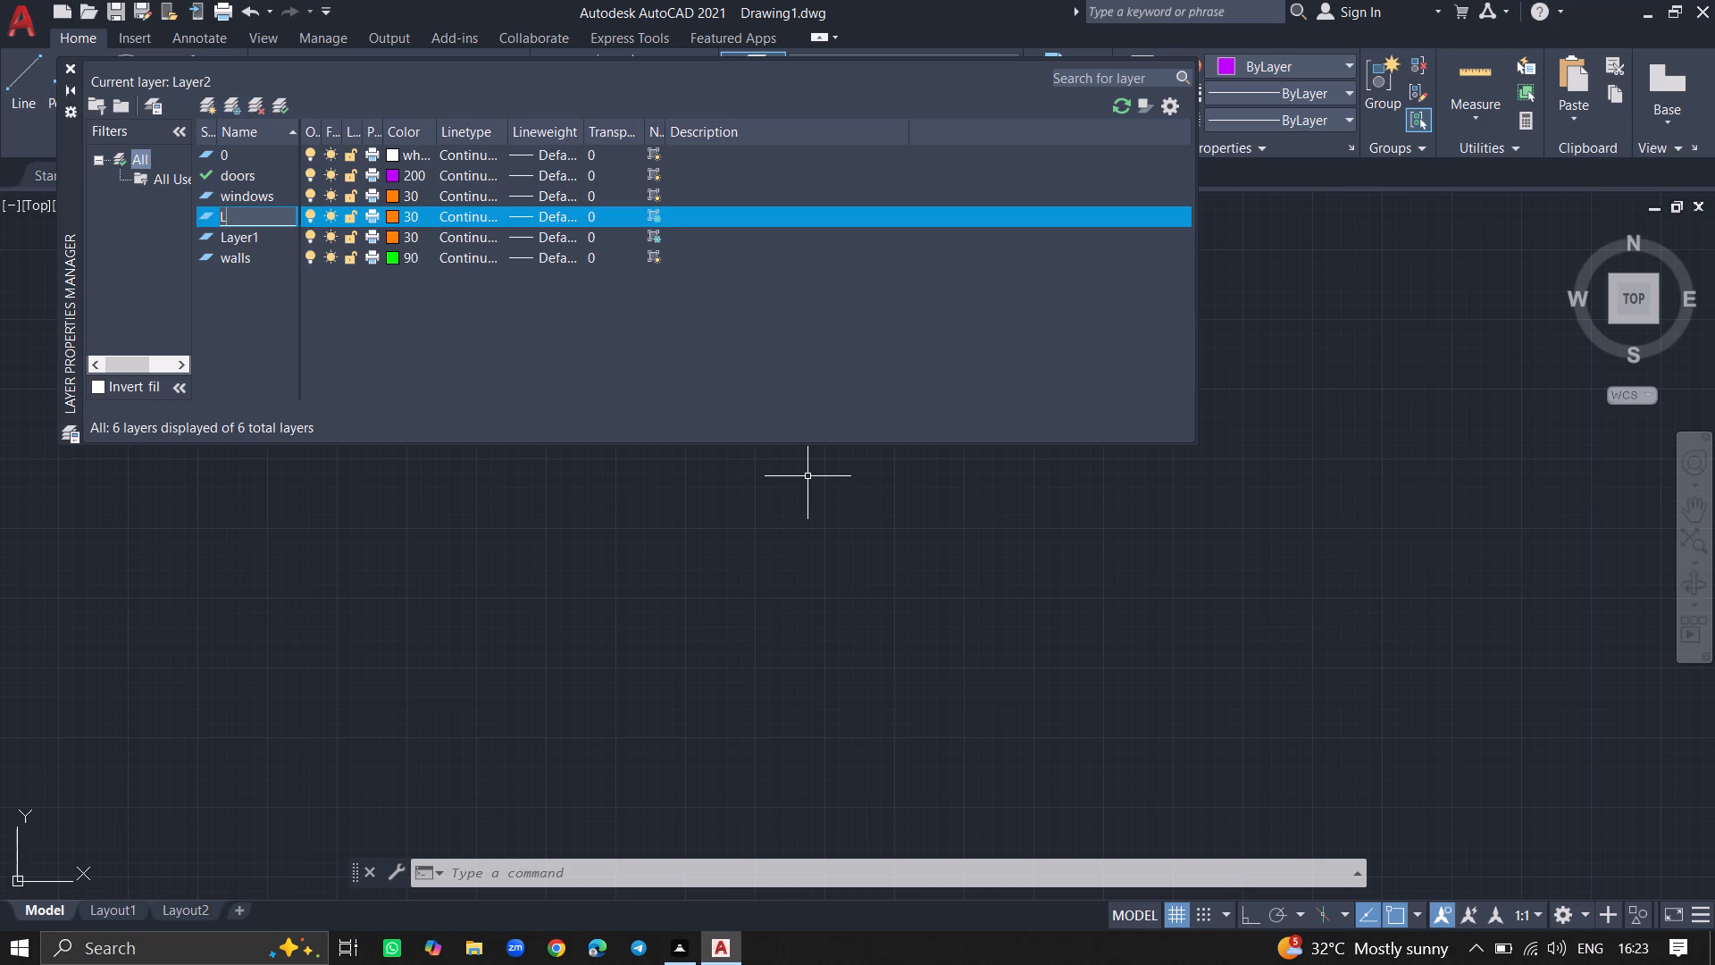
key(BackSpace)
key(BackSpace)
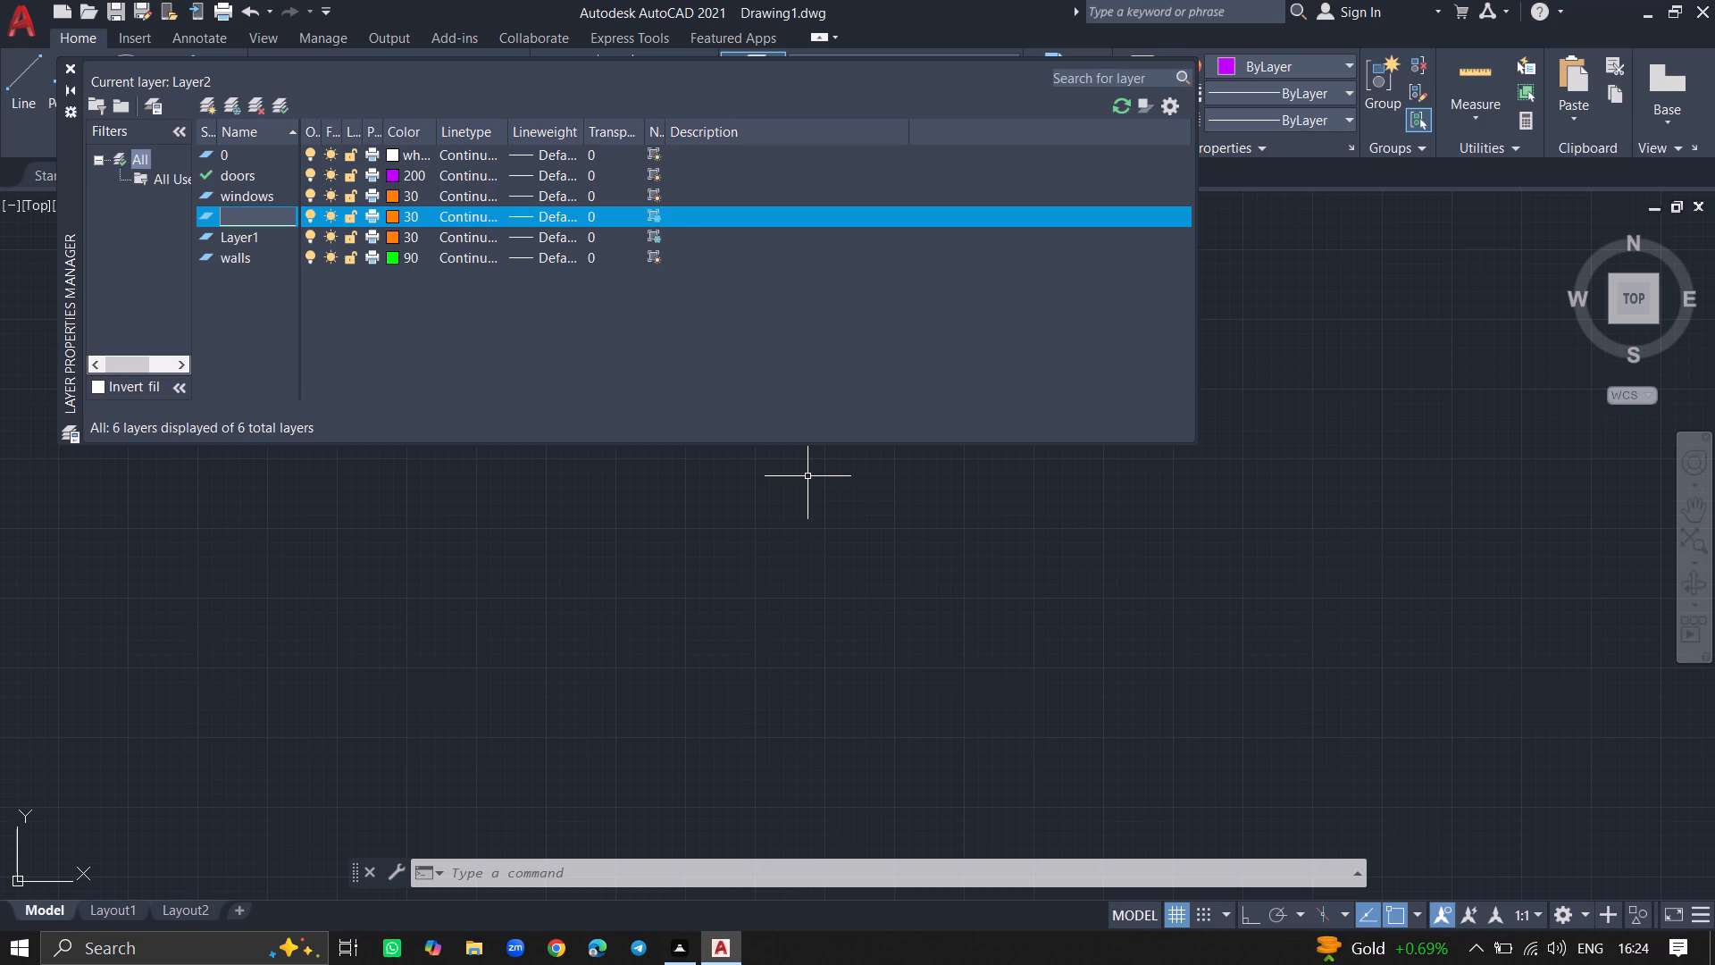
text(fu)
key(r)
key(n)
text(iture)
Assign index colour 160 (blue) to the furniture layer and switch off its freeze in new viewports.
click(393, 220)
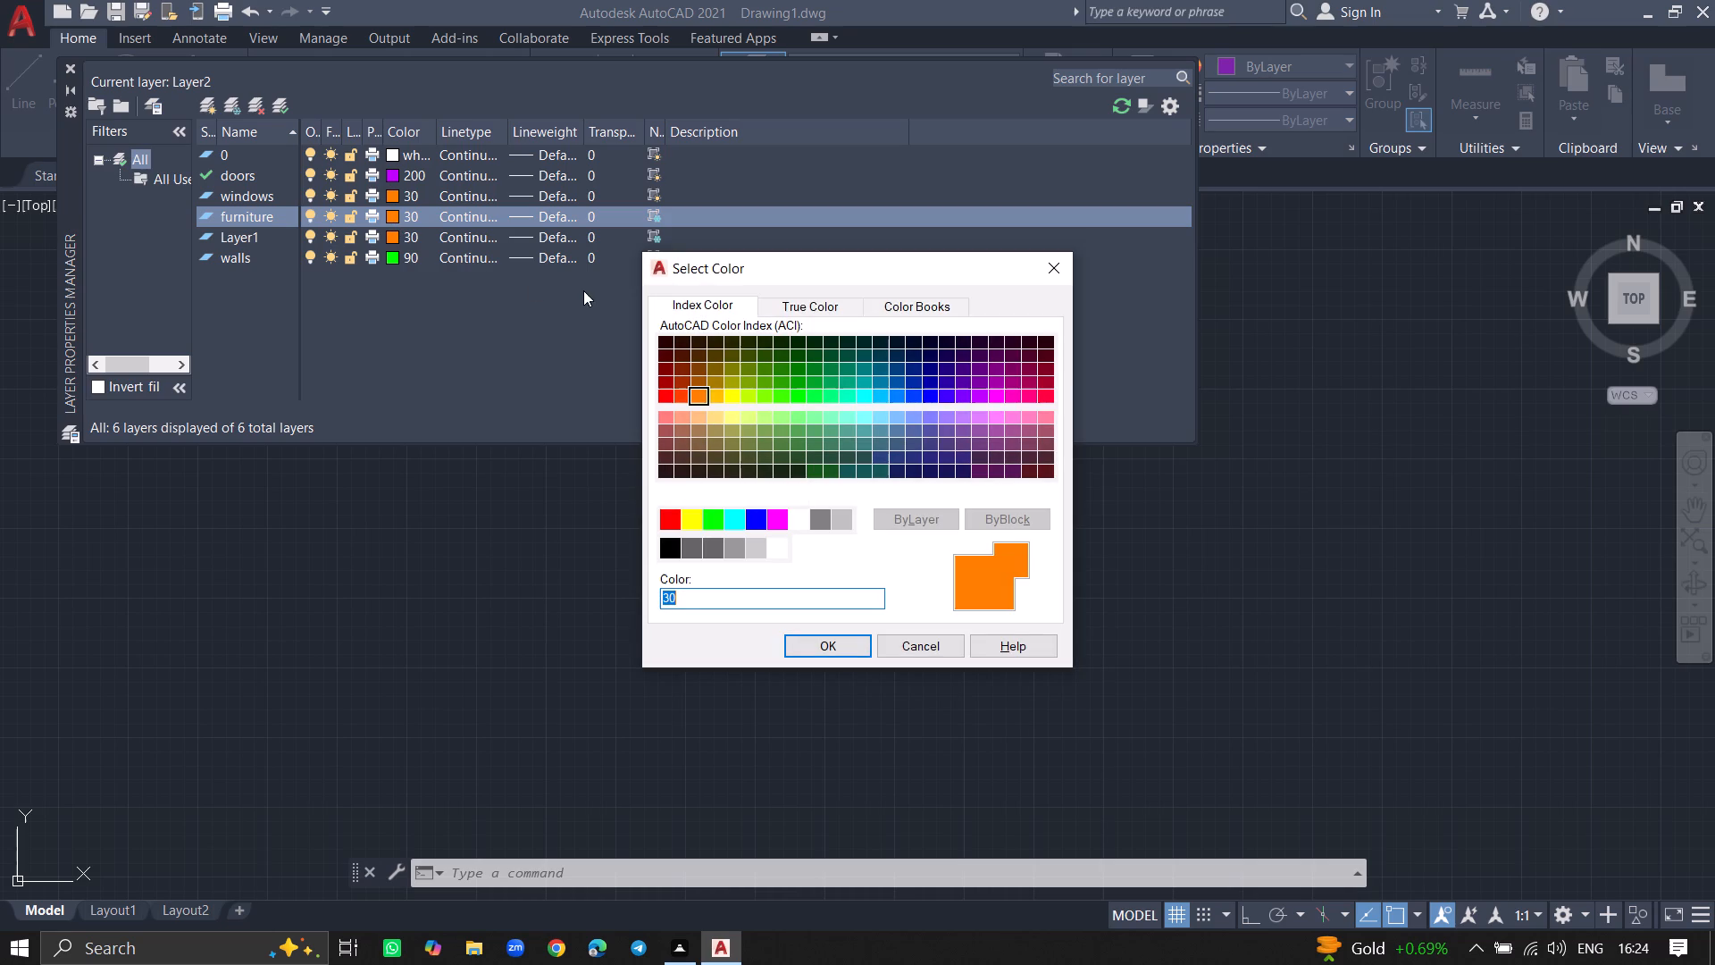
click(859, 393)
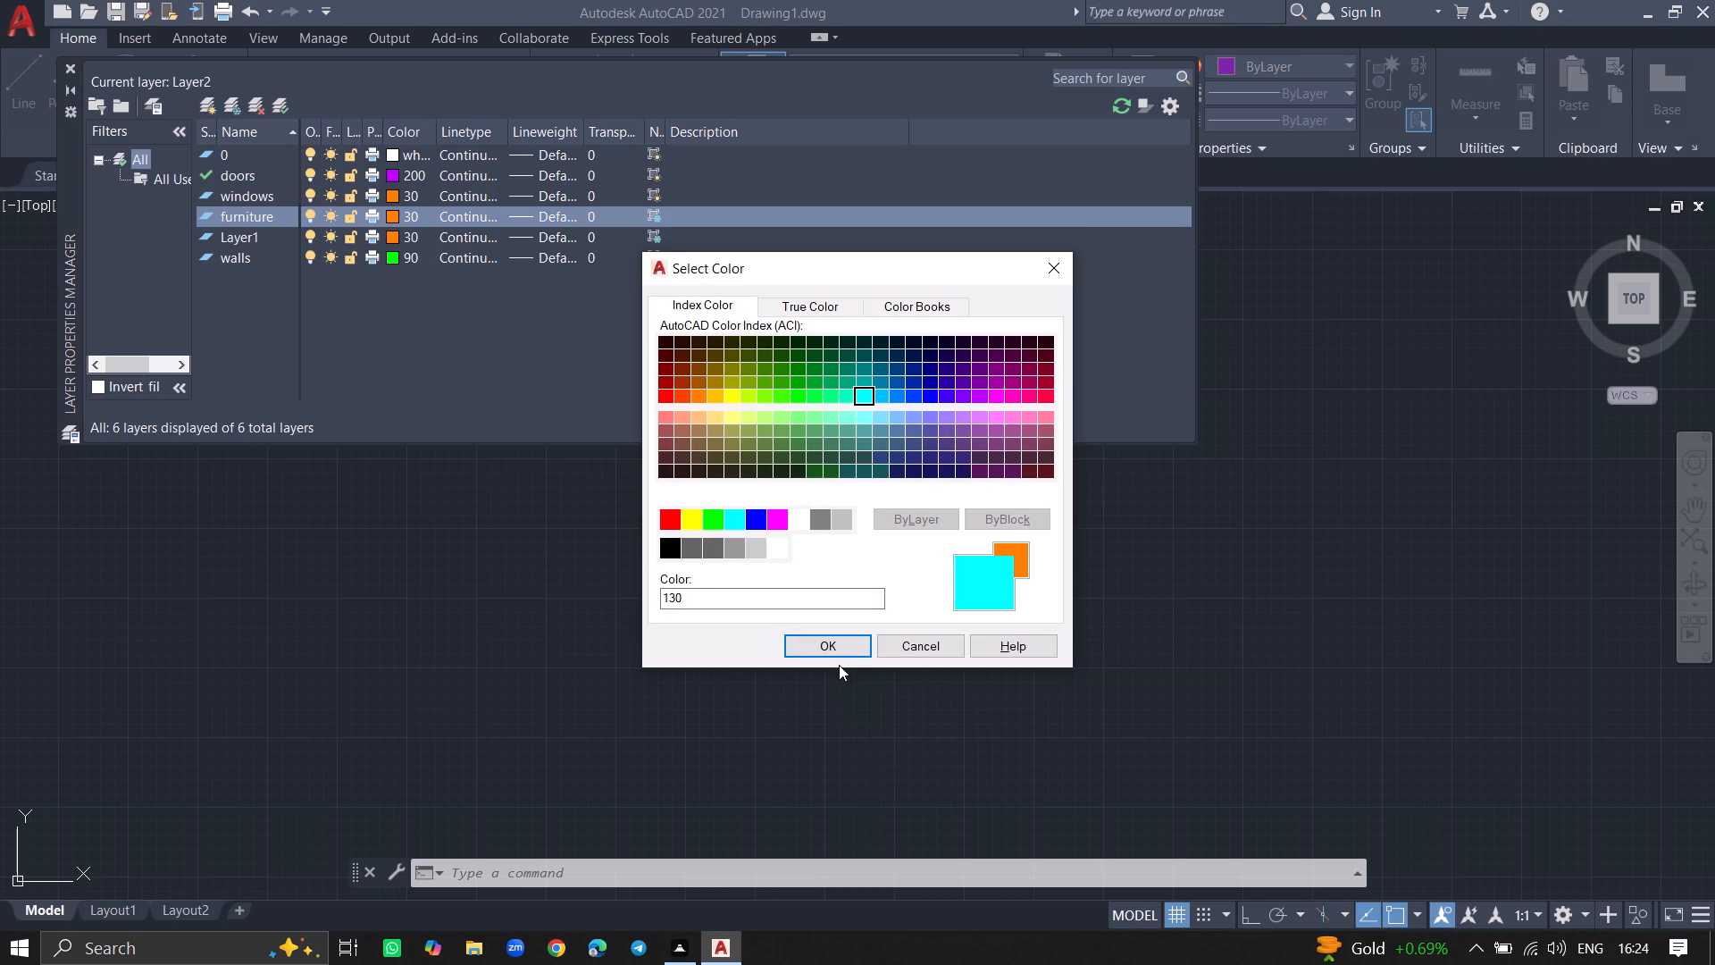
click(882, 407)
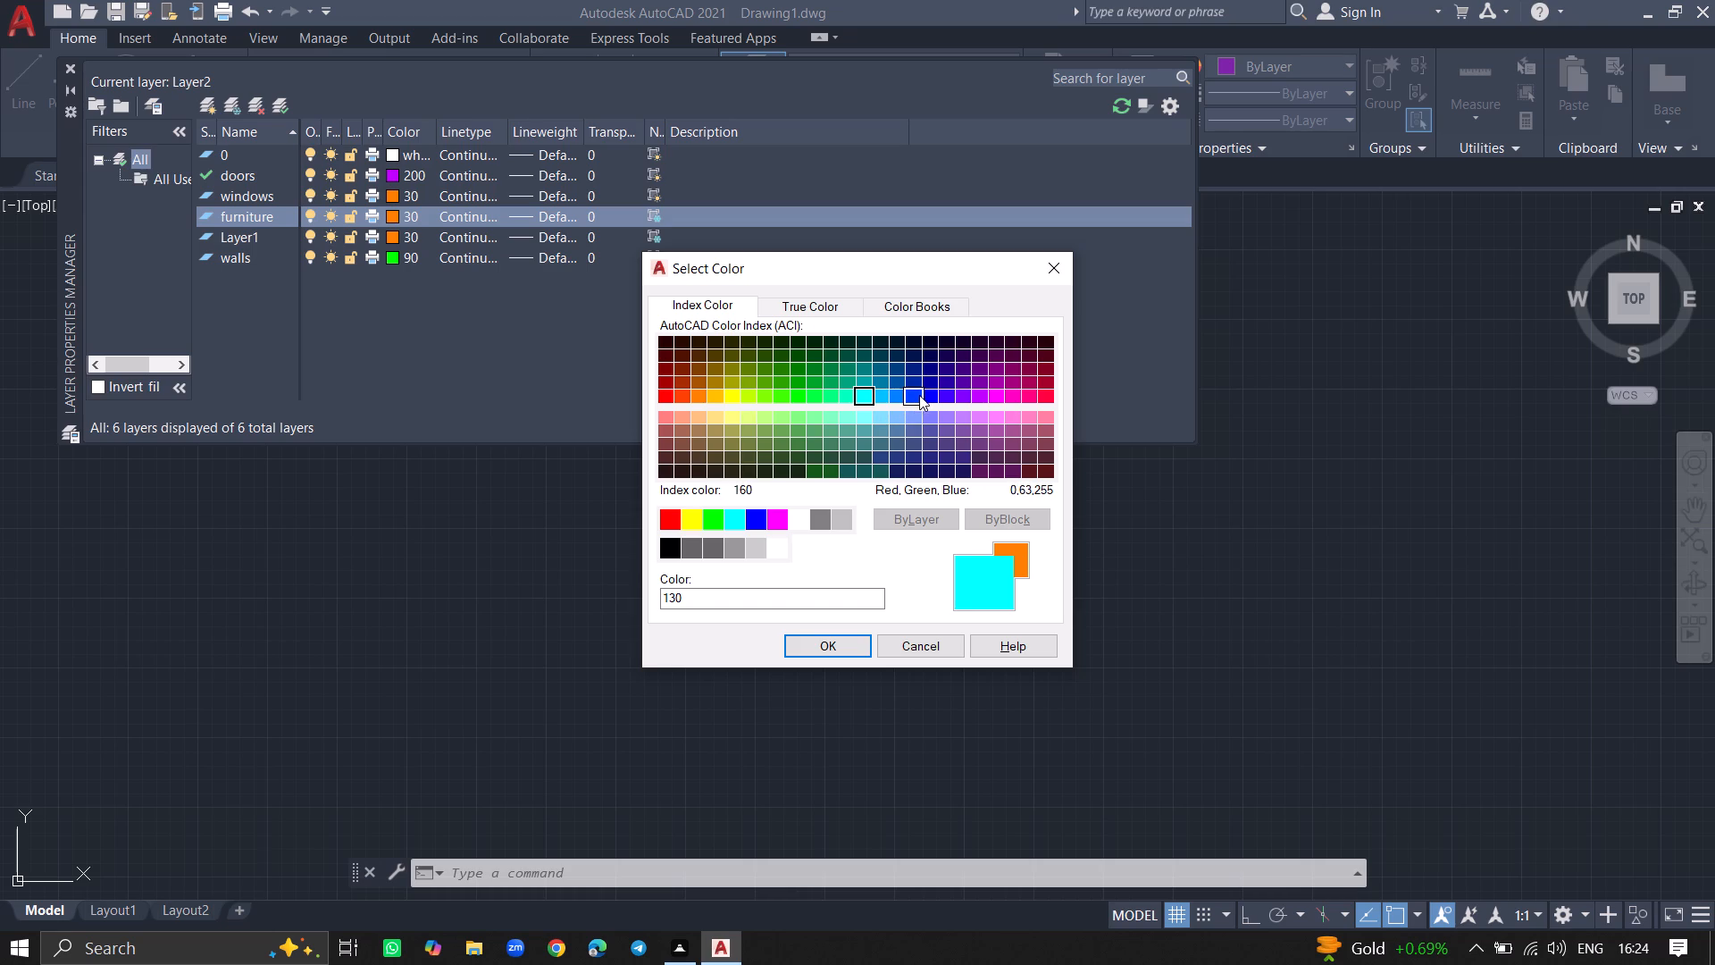
click(919, 394)
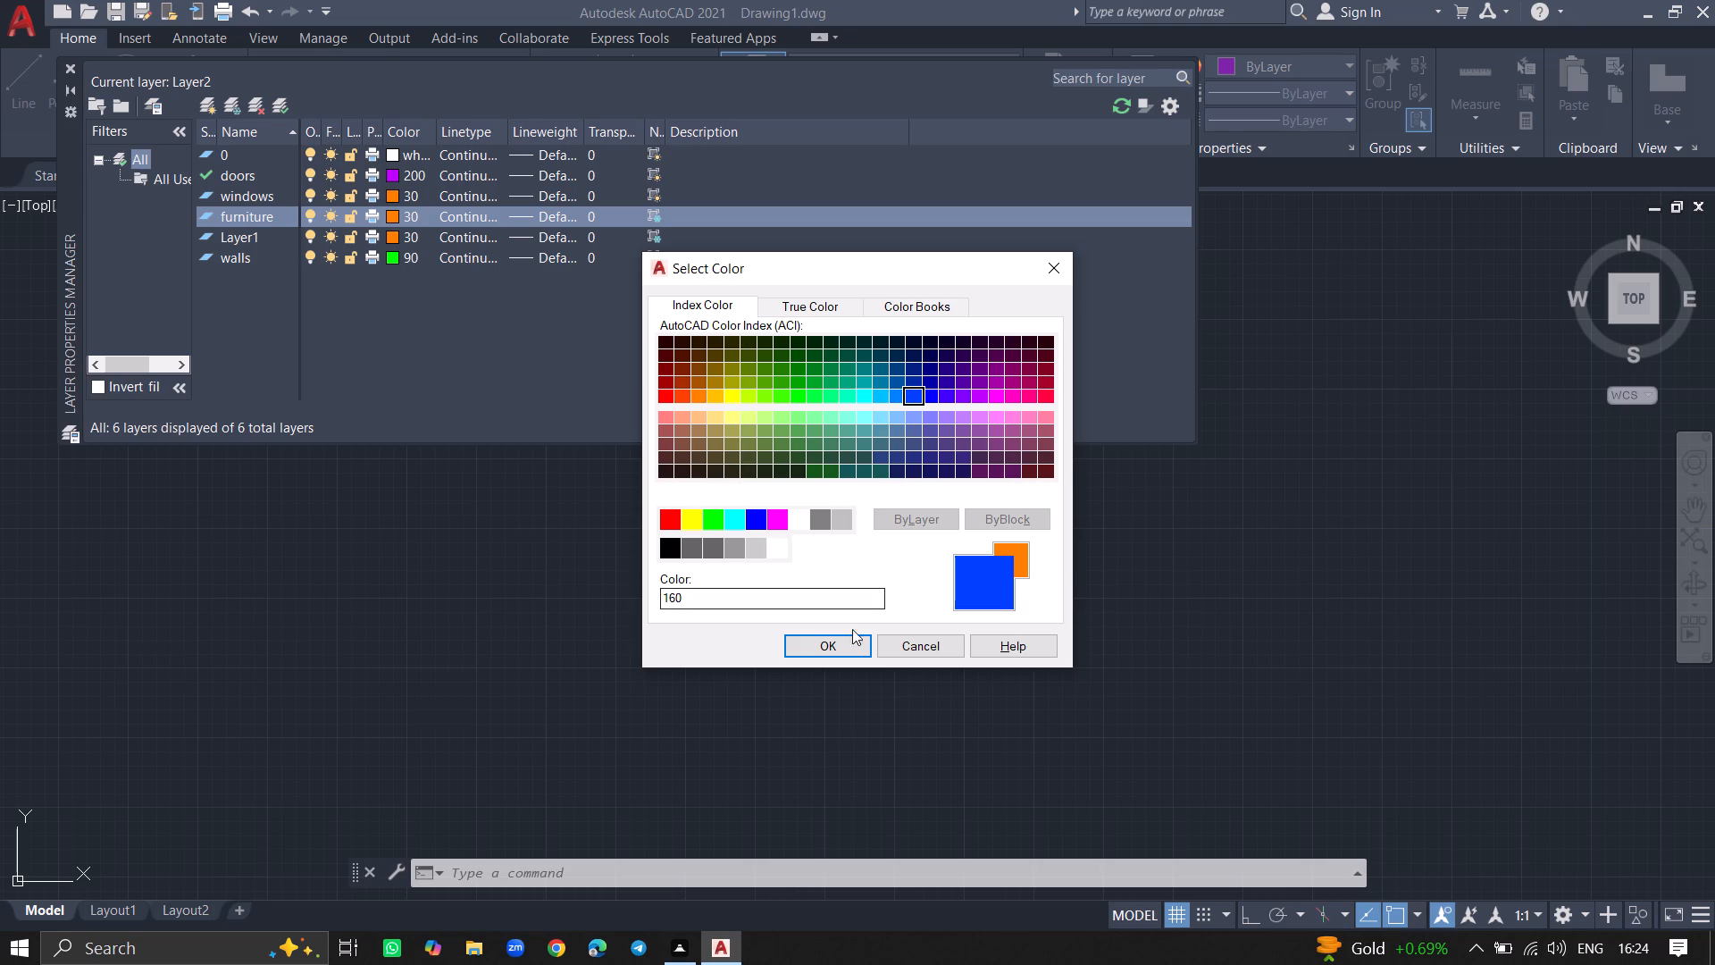
click(849, 641)
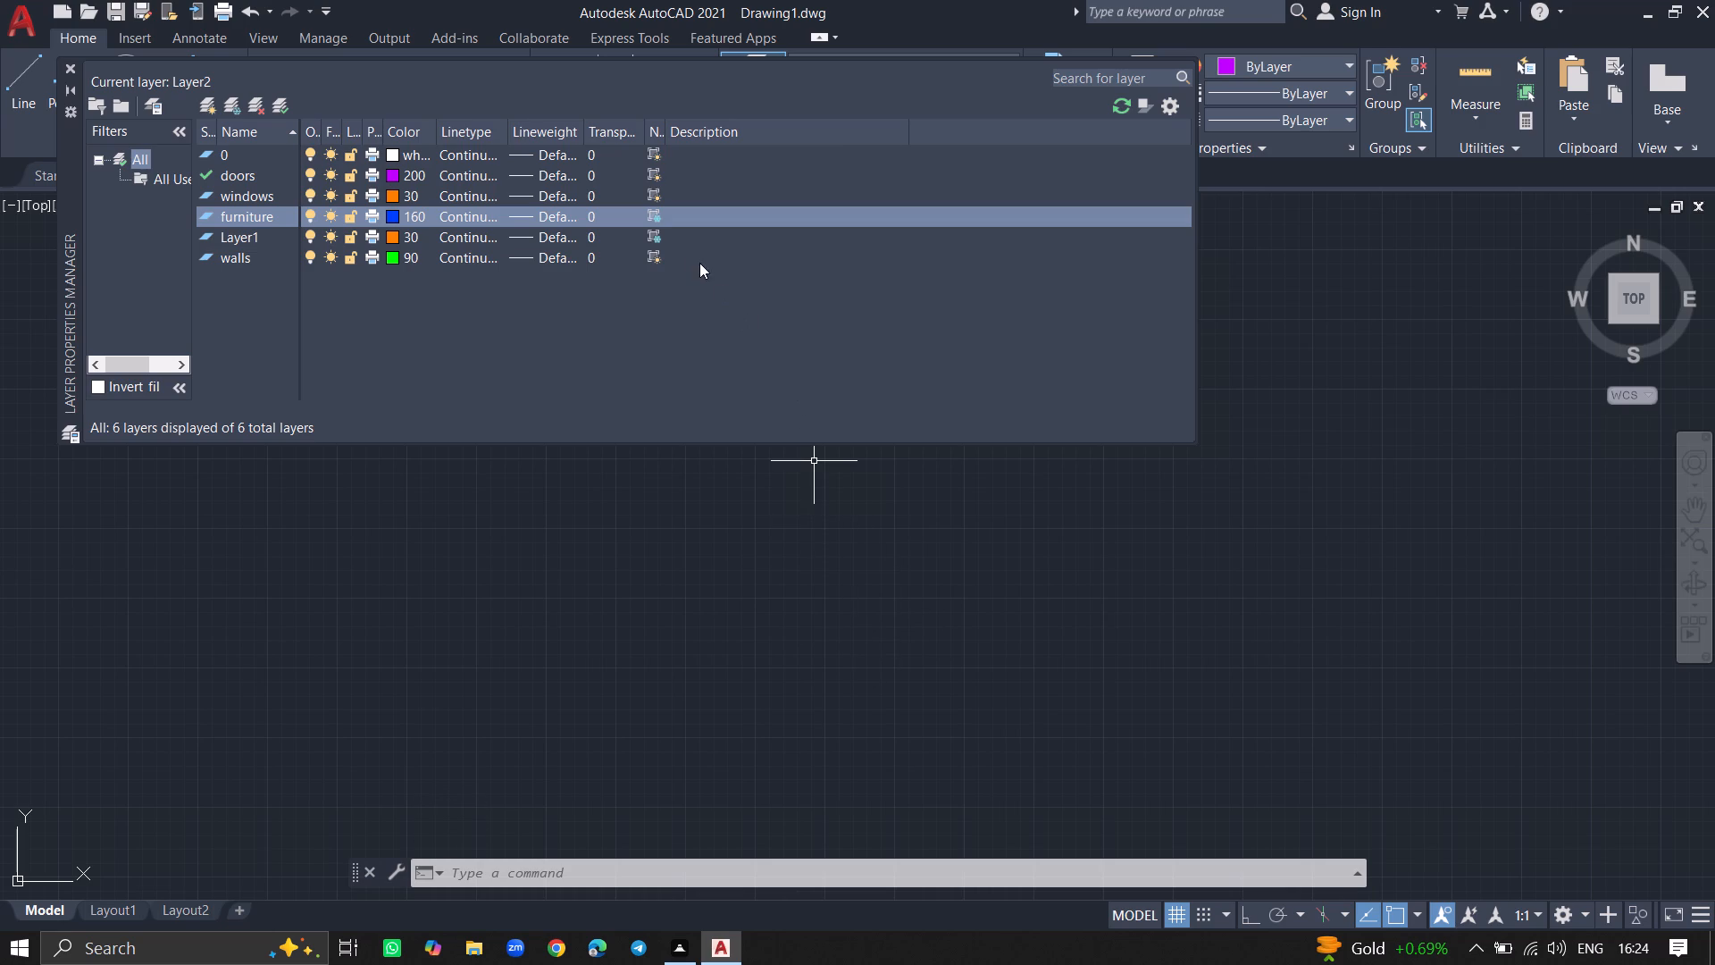
click(653, 214)
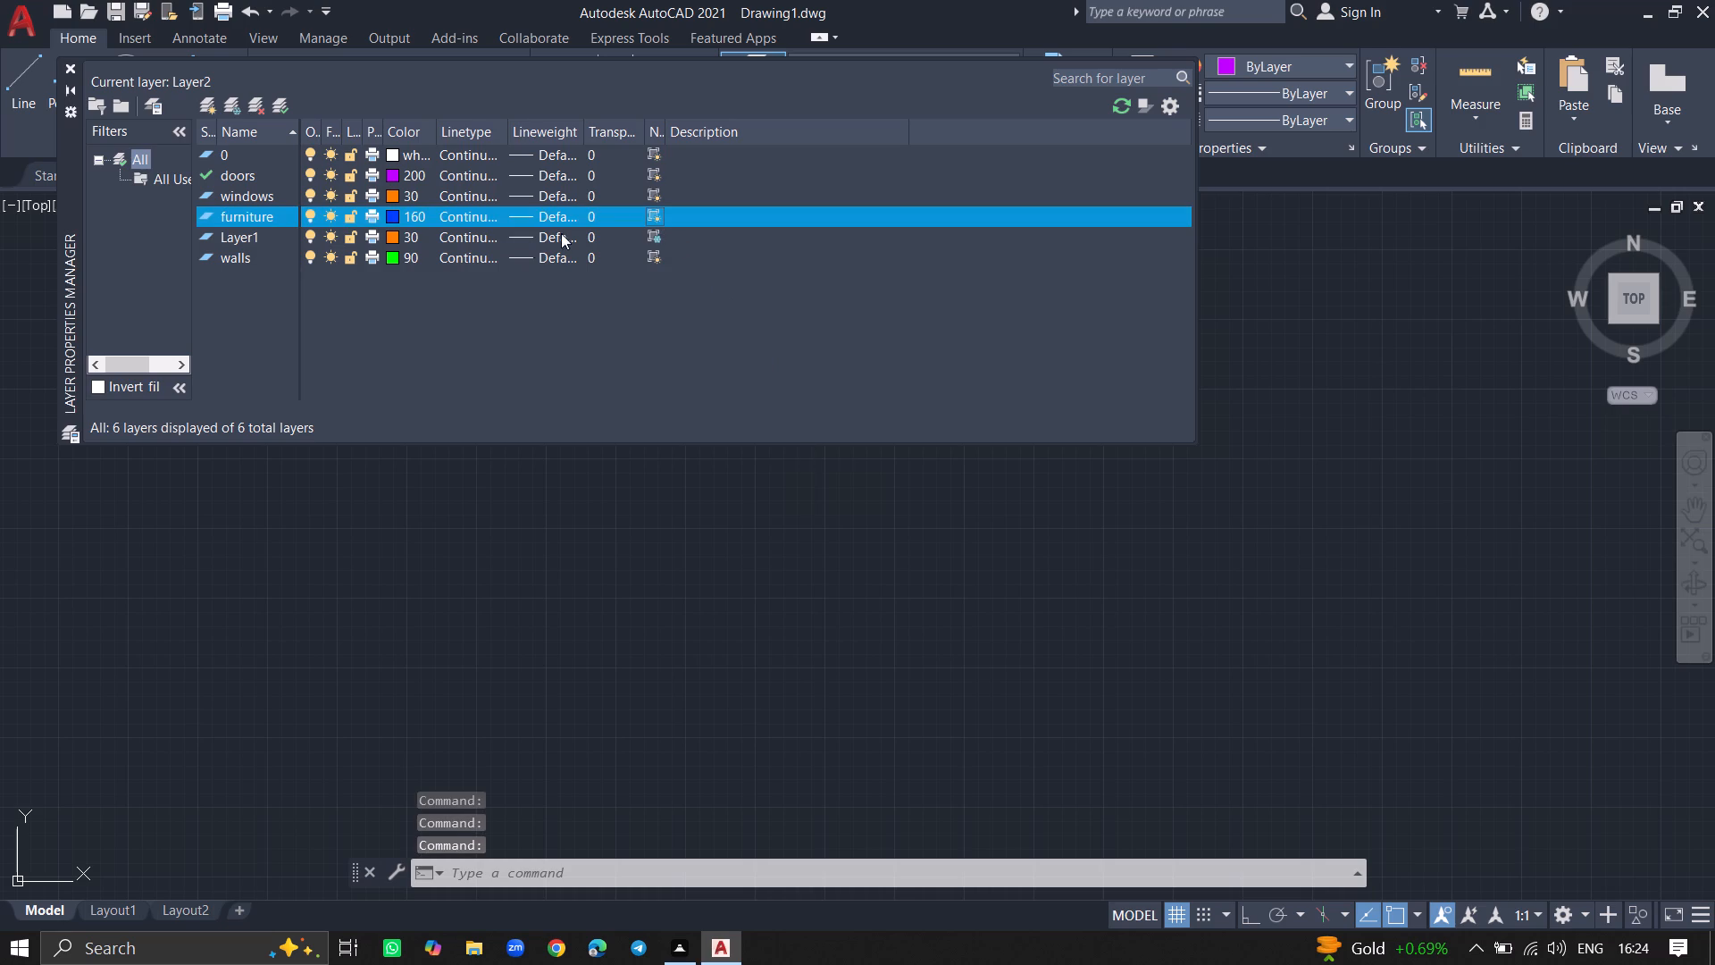
Rename Layer1, below the furniture layer, as staircase.
click(253, 239)
click(253, 239)
click(253, 239)
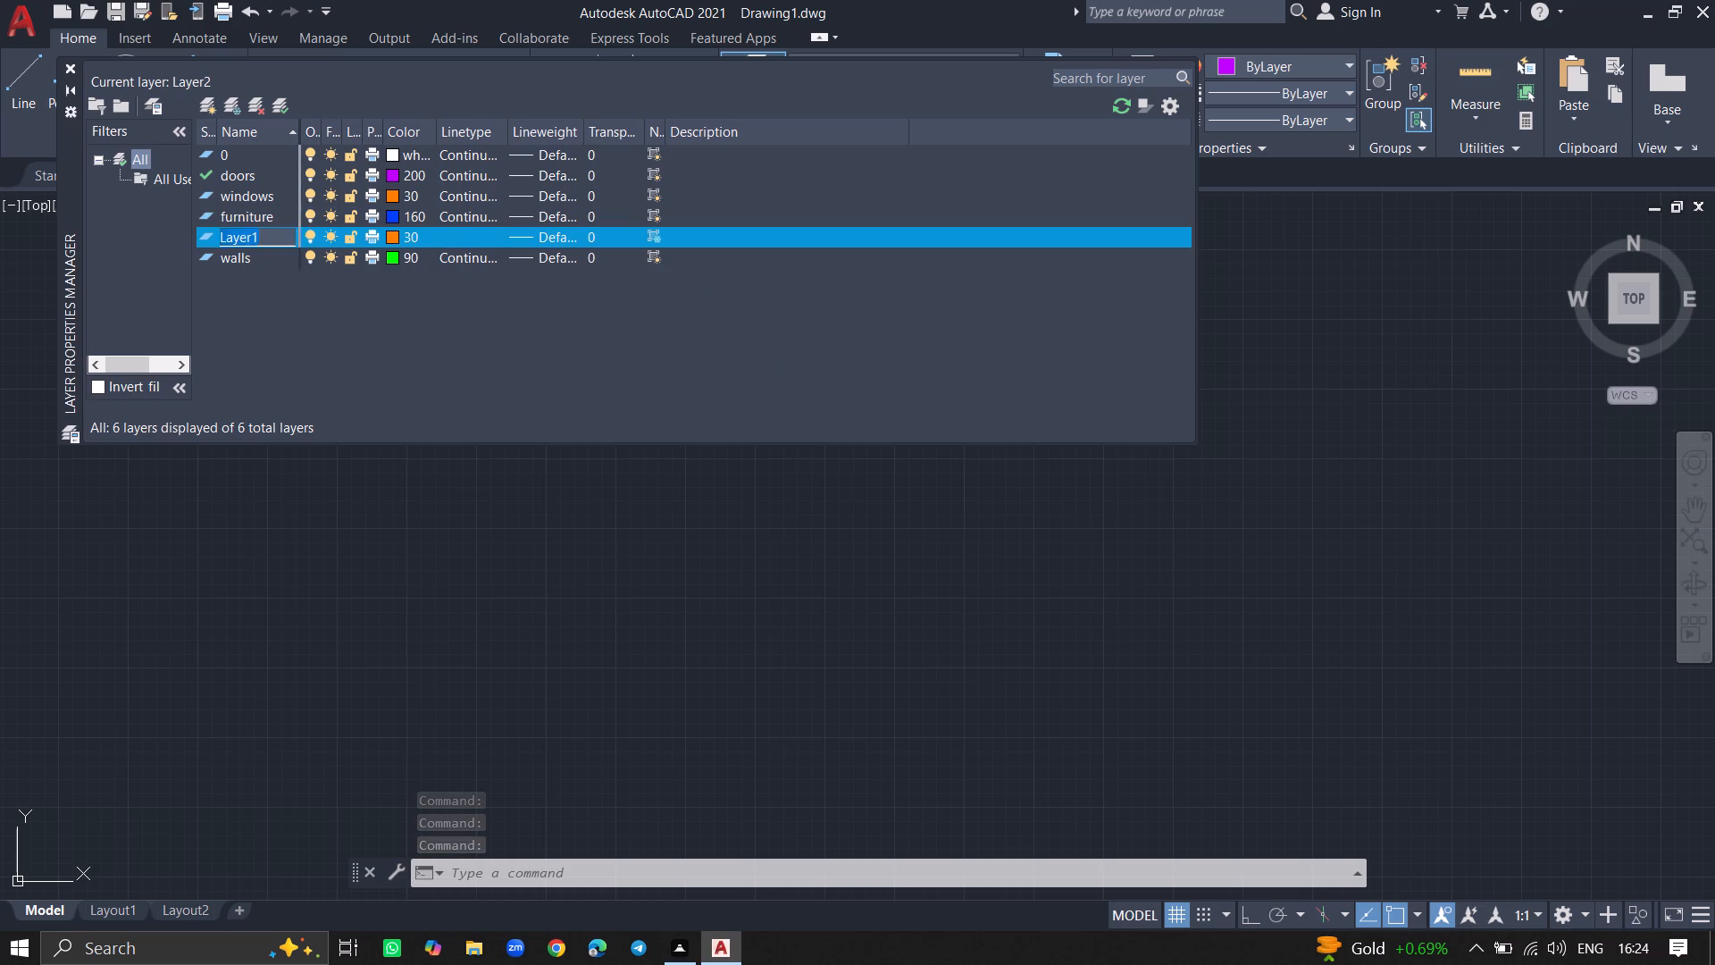
key(BackSpace)
key(BackSpace)
key(BackSpace)
key(BackSpace)
key(BackSpace)
key(BackSpace)
key(BackSpace)
key(BackSpace)
key(BackSpace)
key(BackSpace)
key(BackSpace)
key(BackSpace)
key(BackSpace)
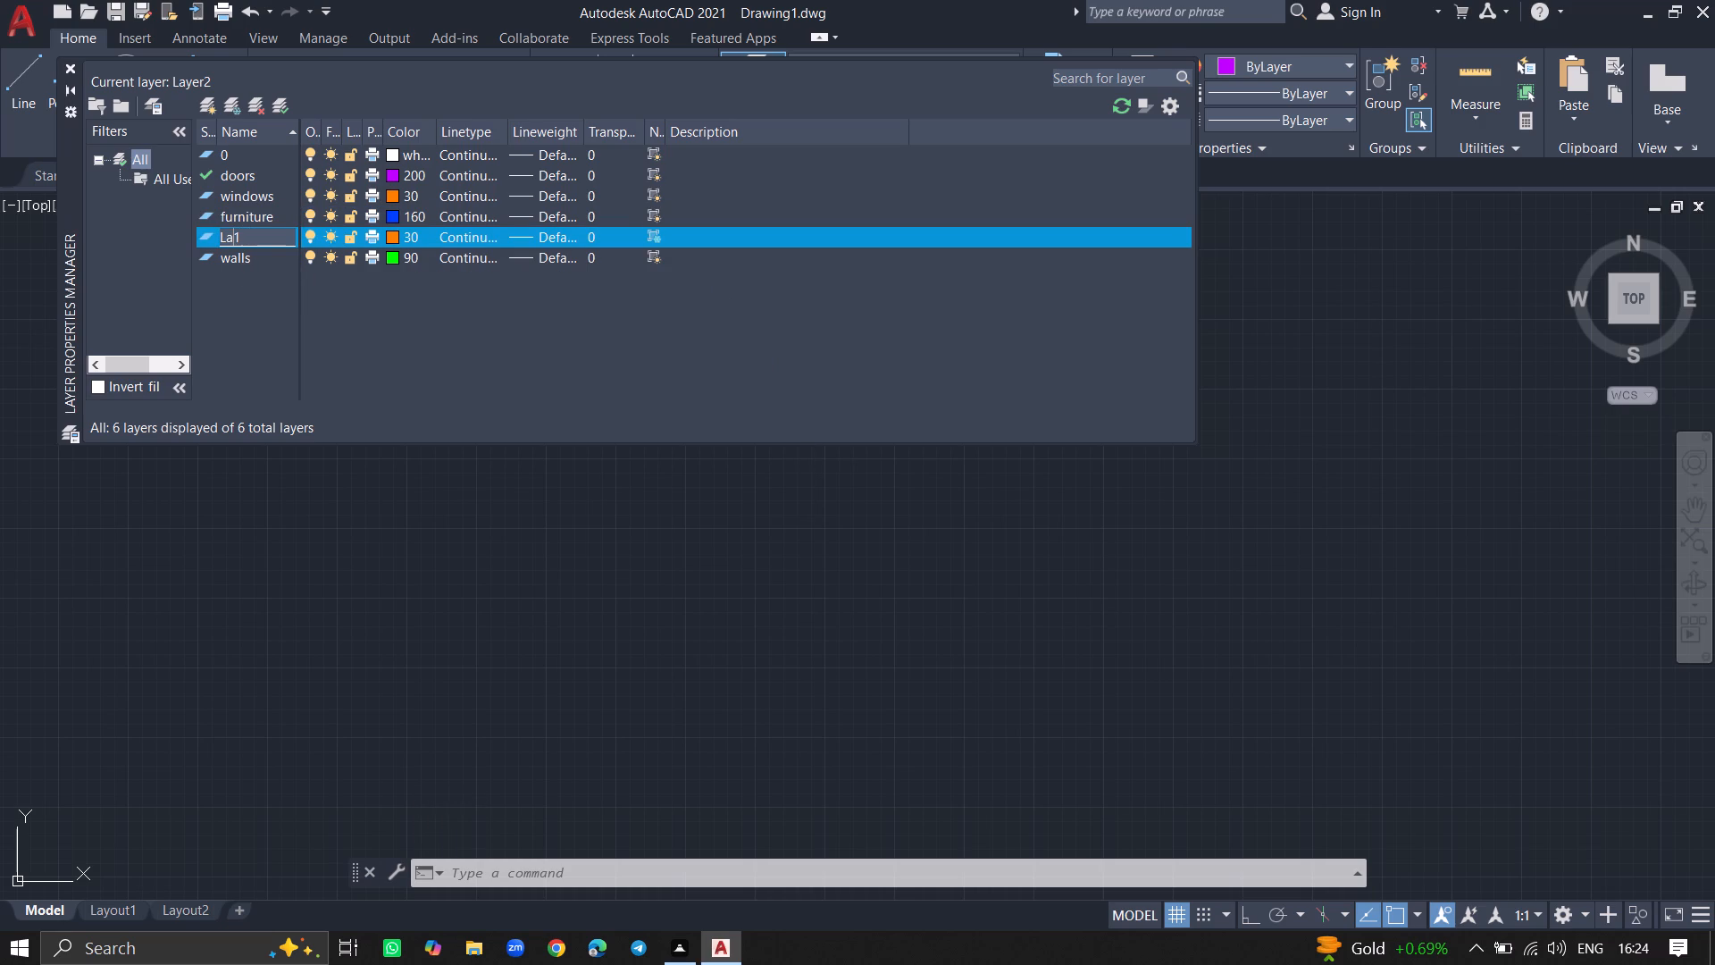
click(253, 239)
key(BackSpace)
text(staircase)
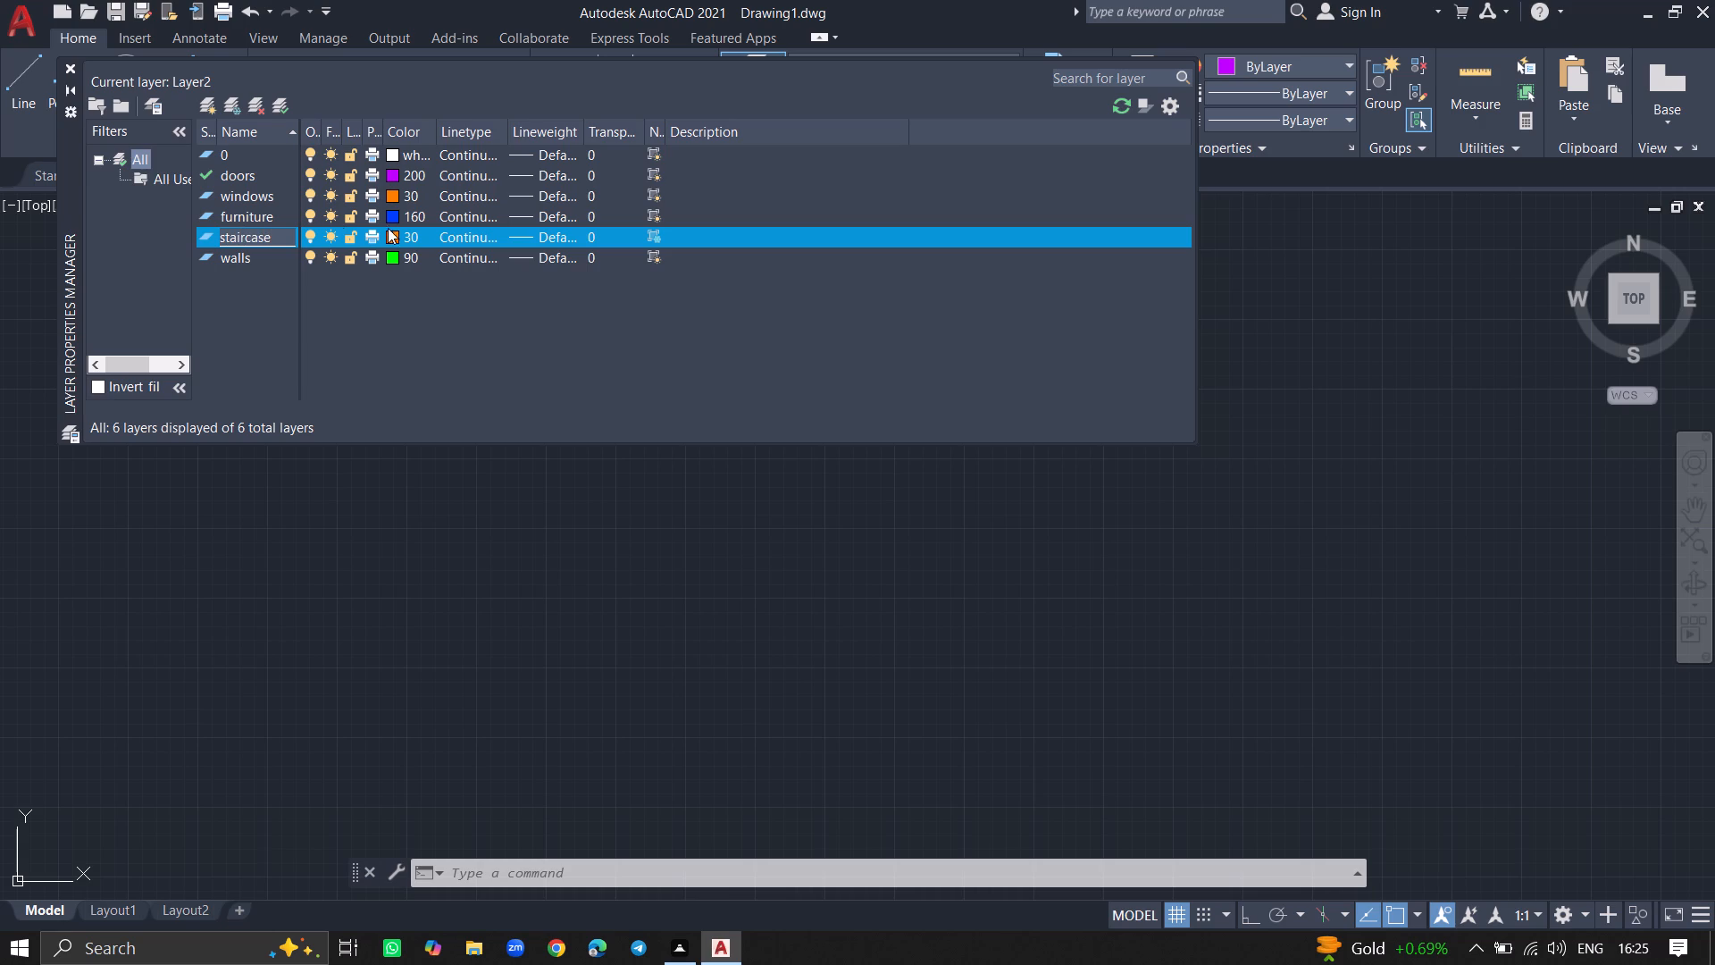
Assign index colour 10 (red) to the staircase layer and switch off its freeze in new viewports.
click(396, 234)
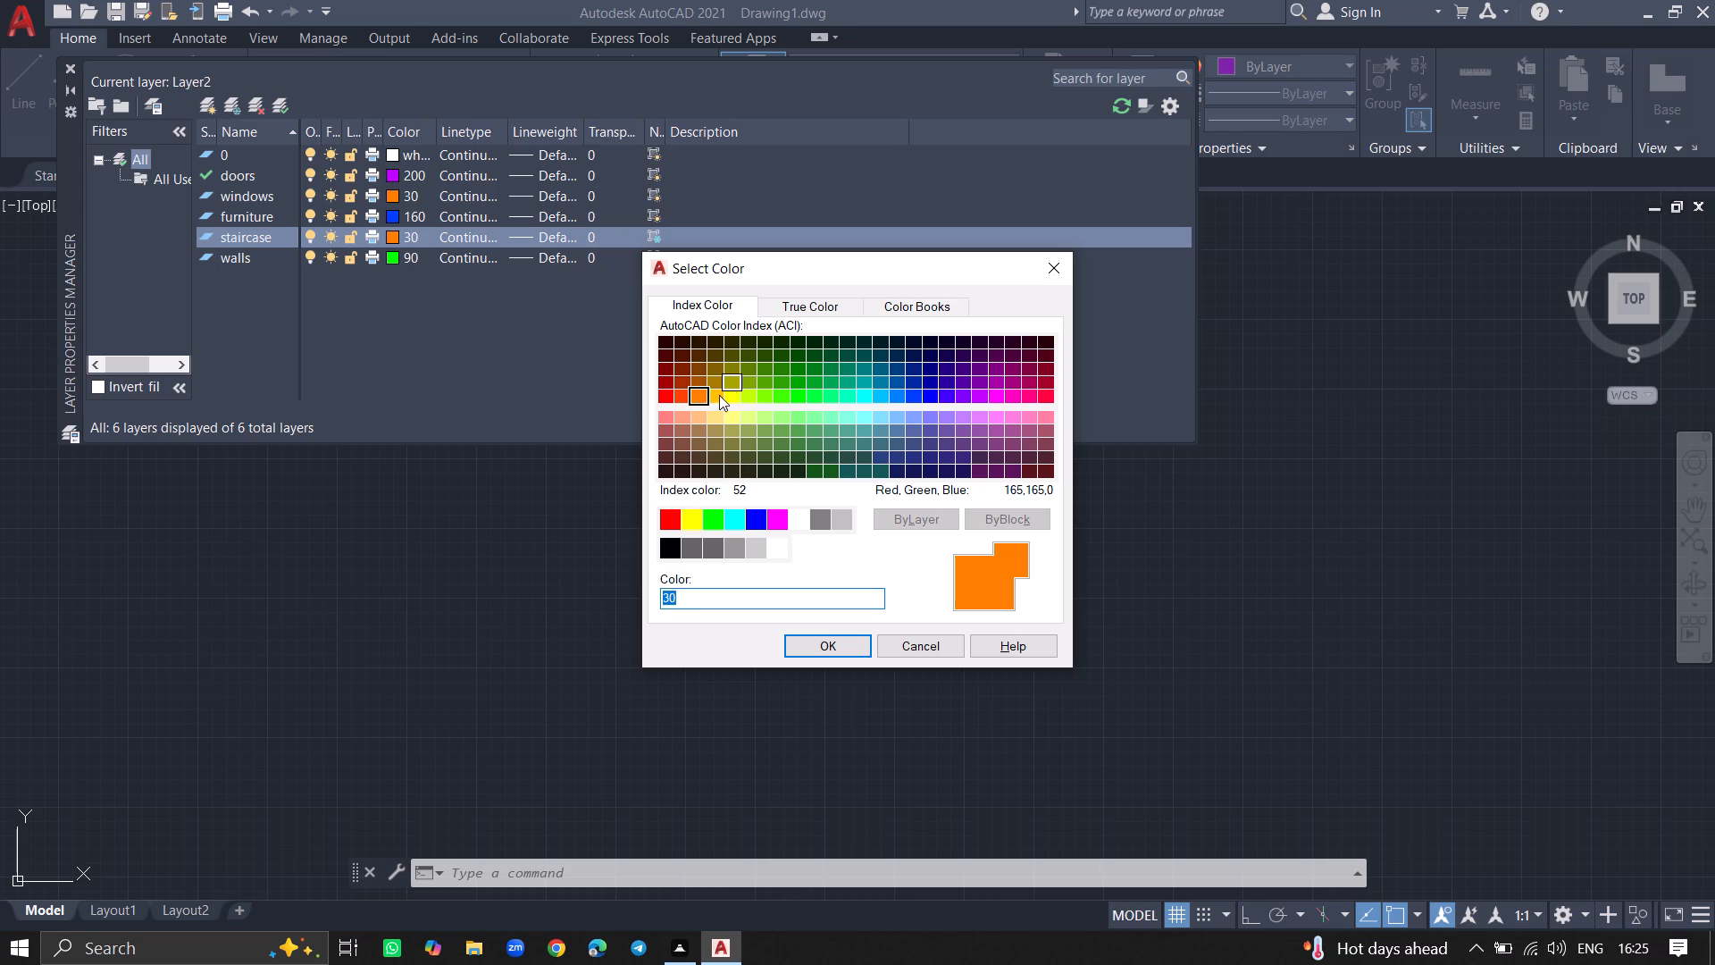
double_click(671, 396)
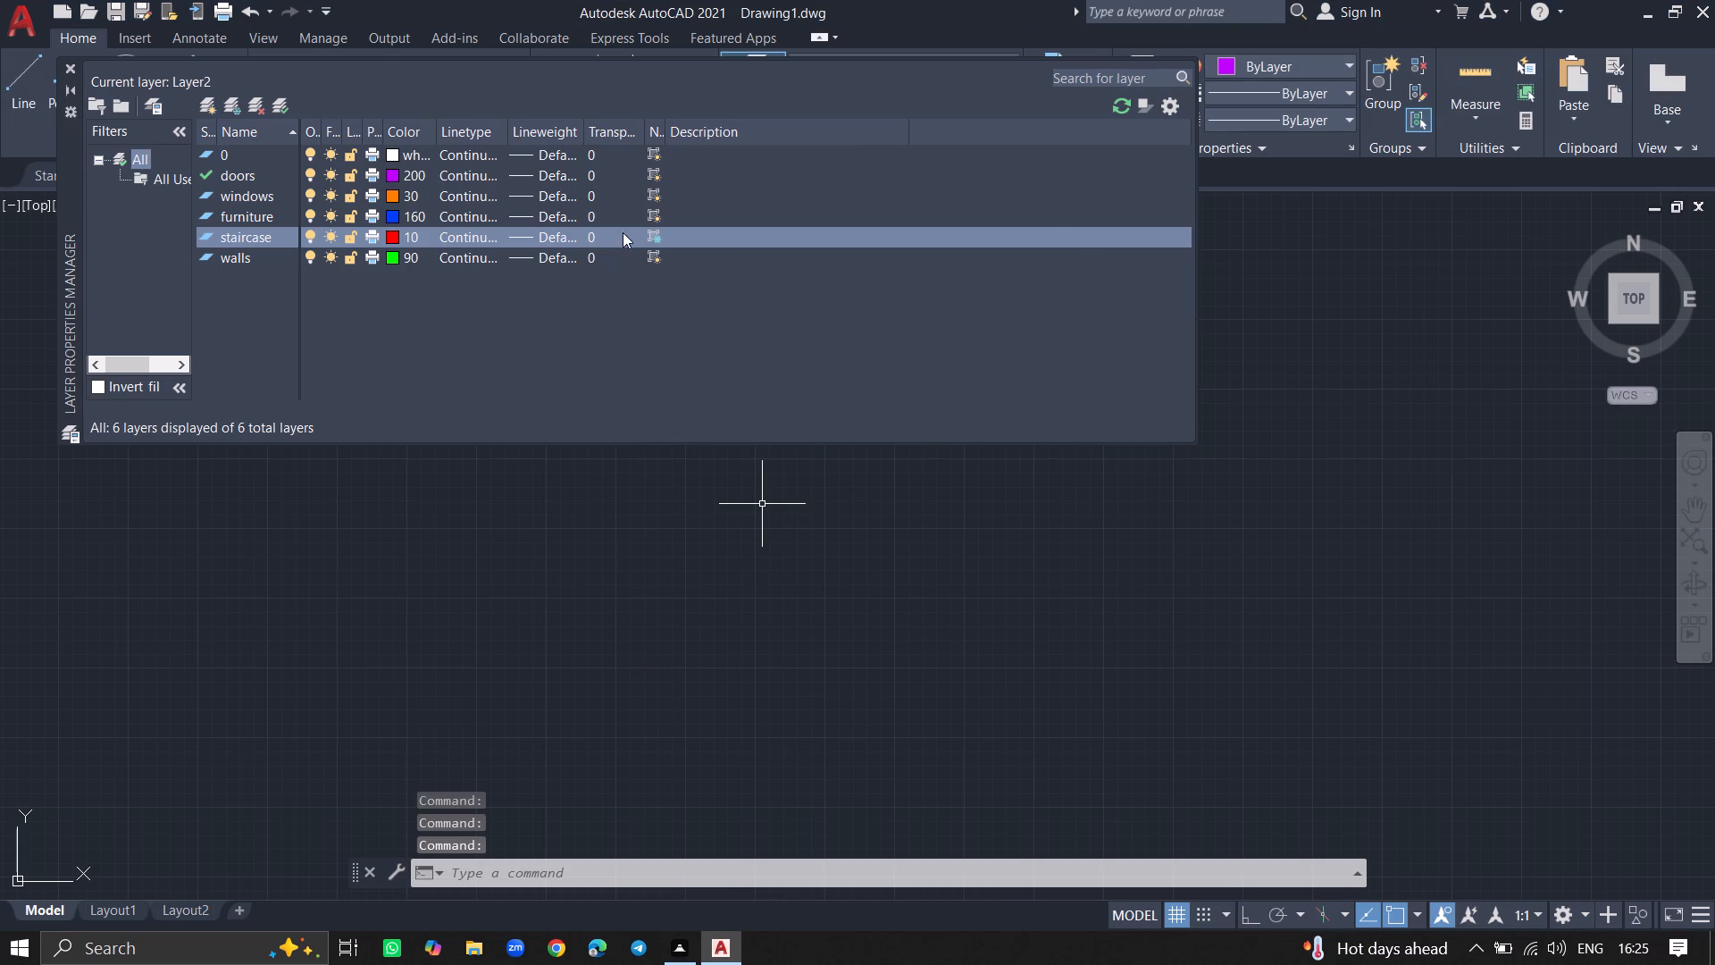
click(656, 234)
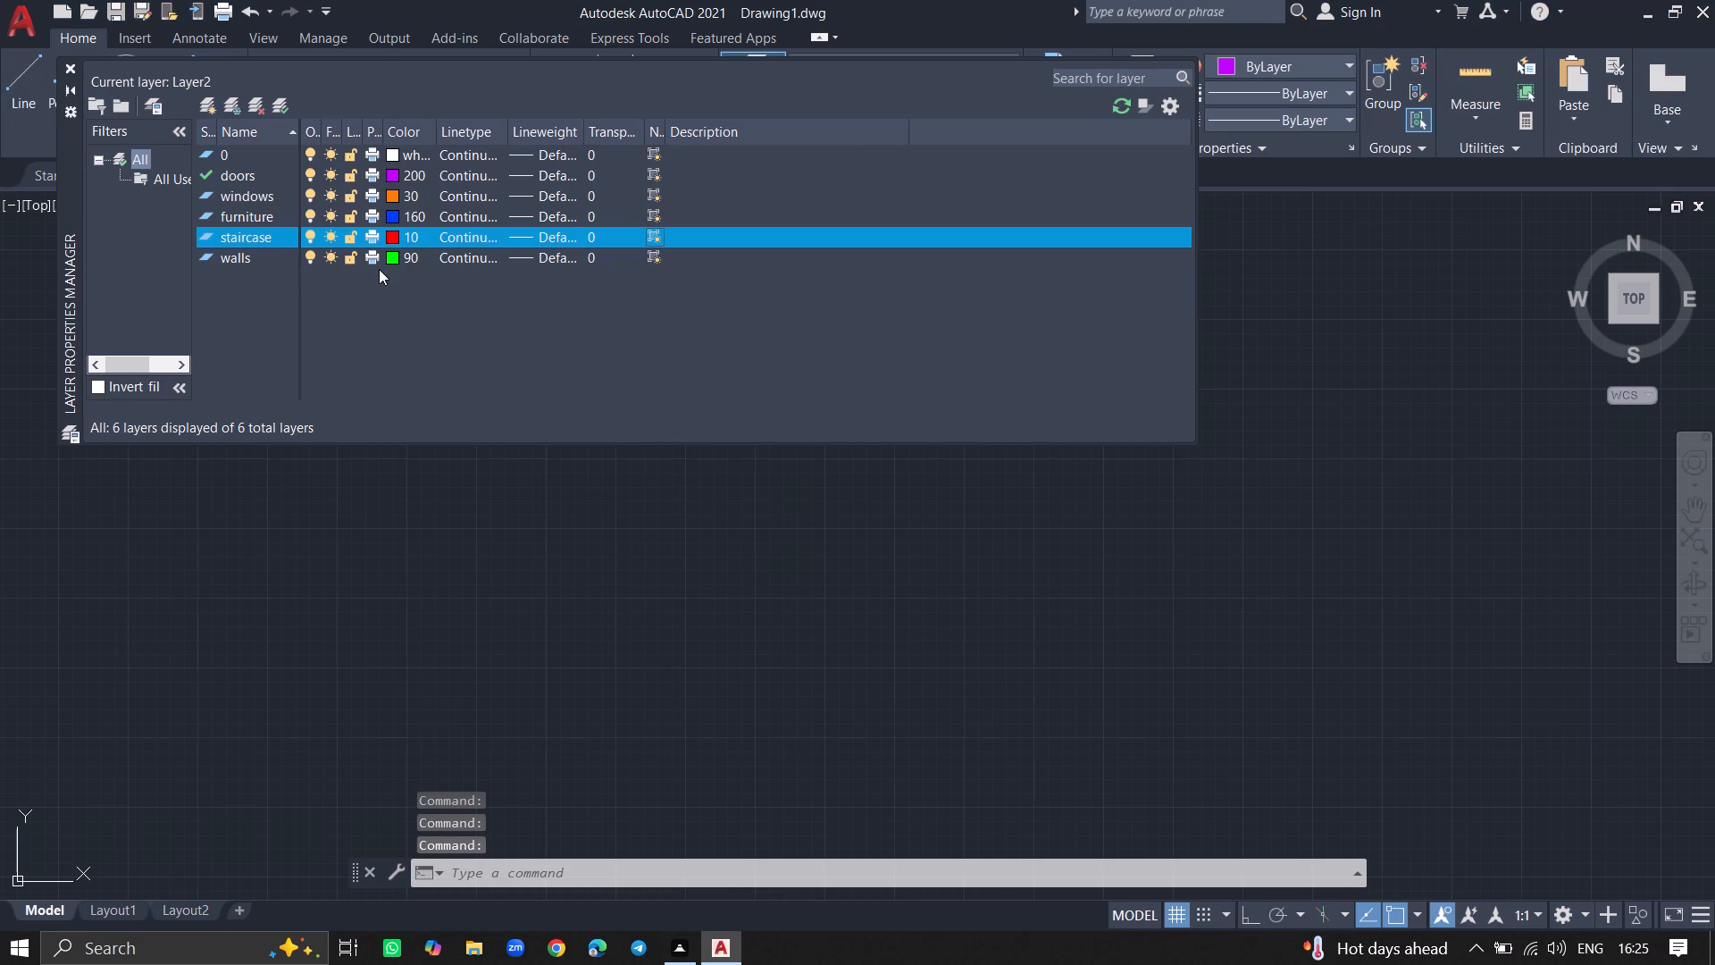
Add two new viewport-frozen layers after the staircase layer and rename Layer2 as text.
double_click(231, 110)
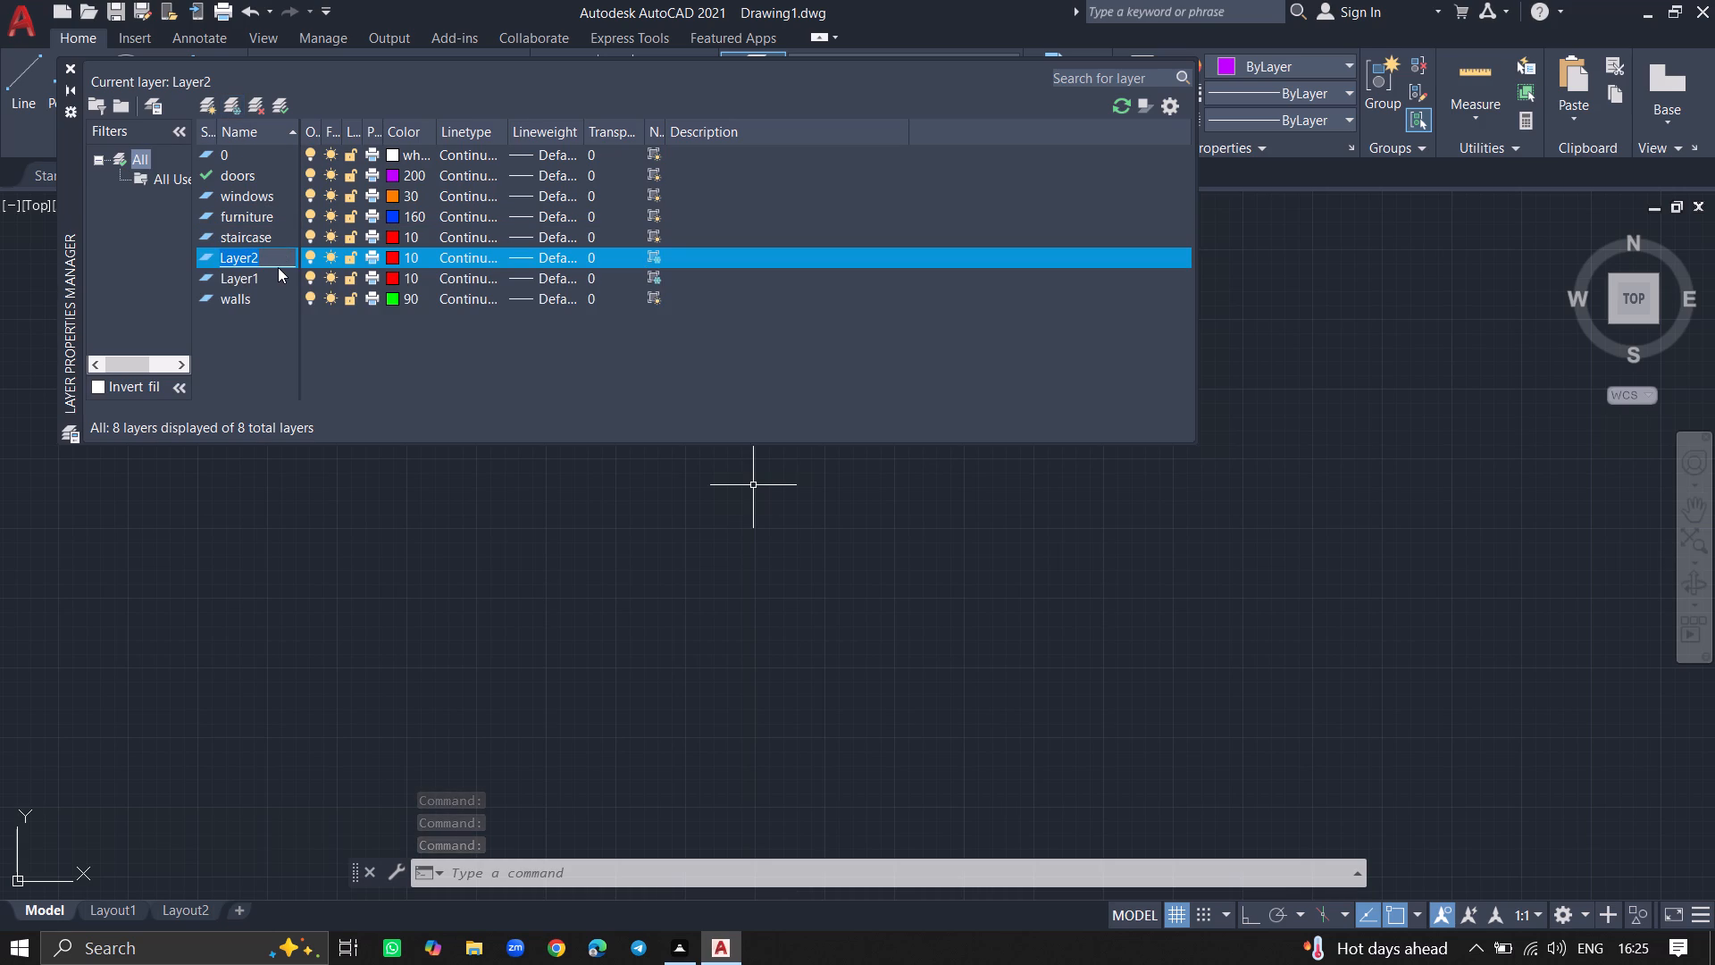
key(BackSpace)
text(text)
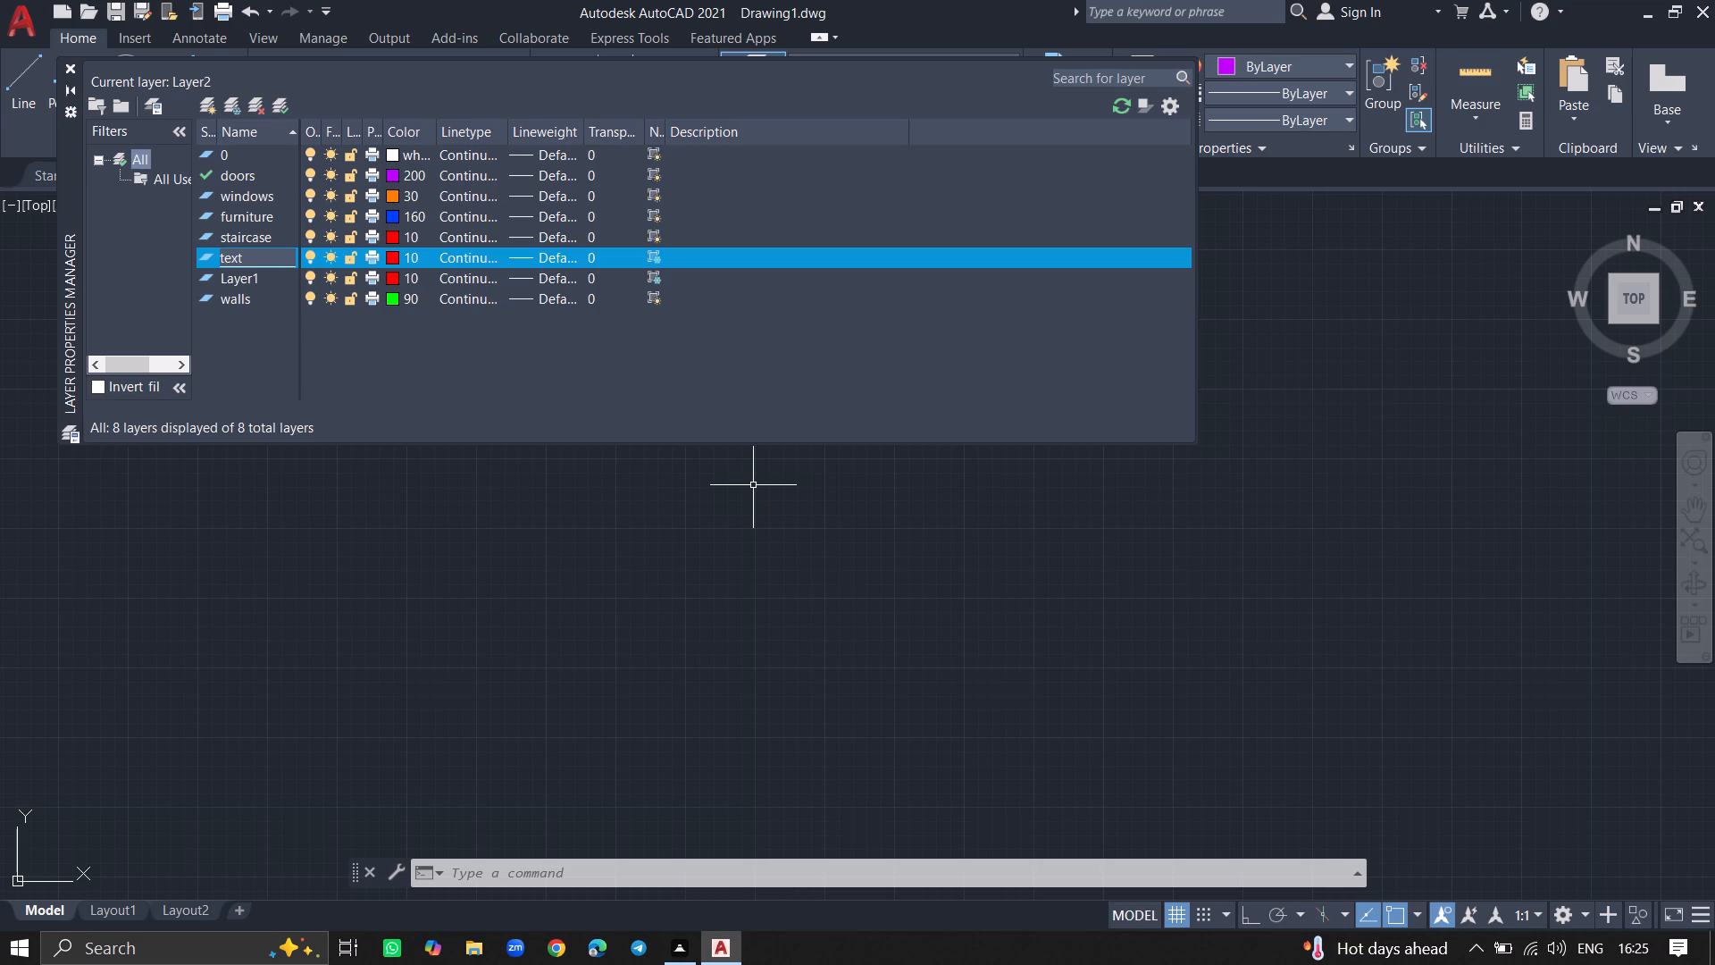
Assign index colour 130 (cyan) to the text layer.
click(394, 256)
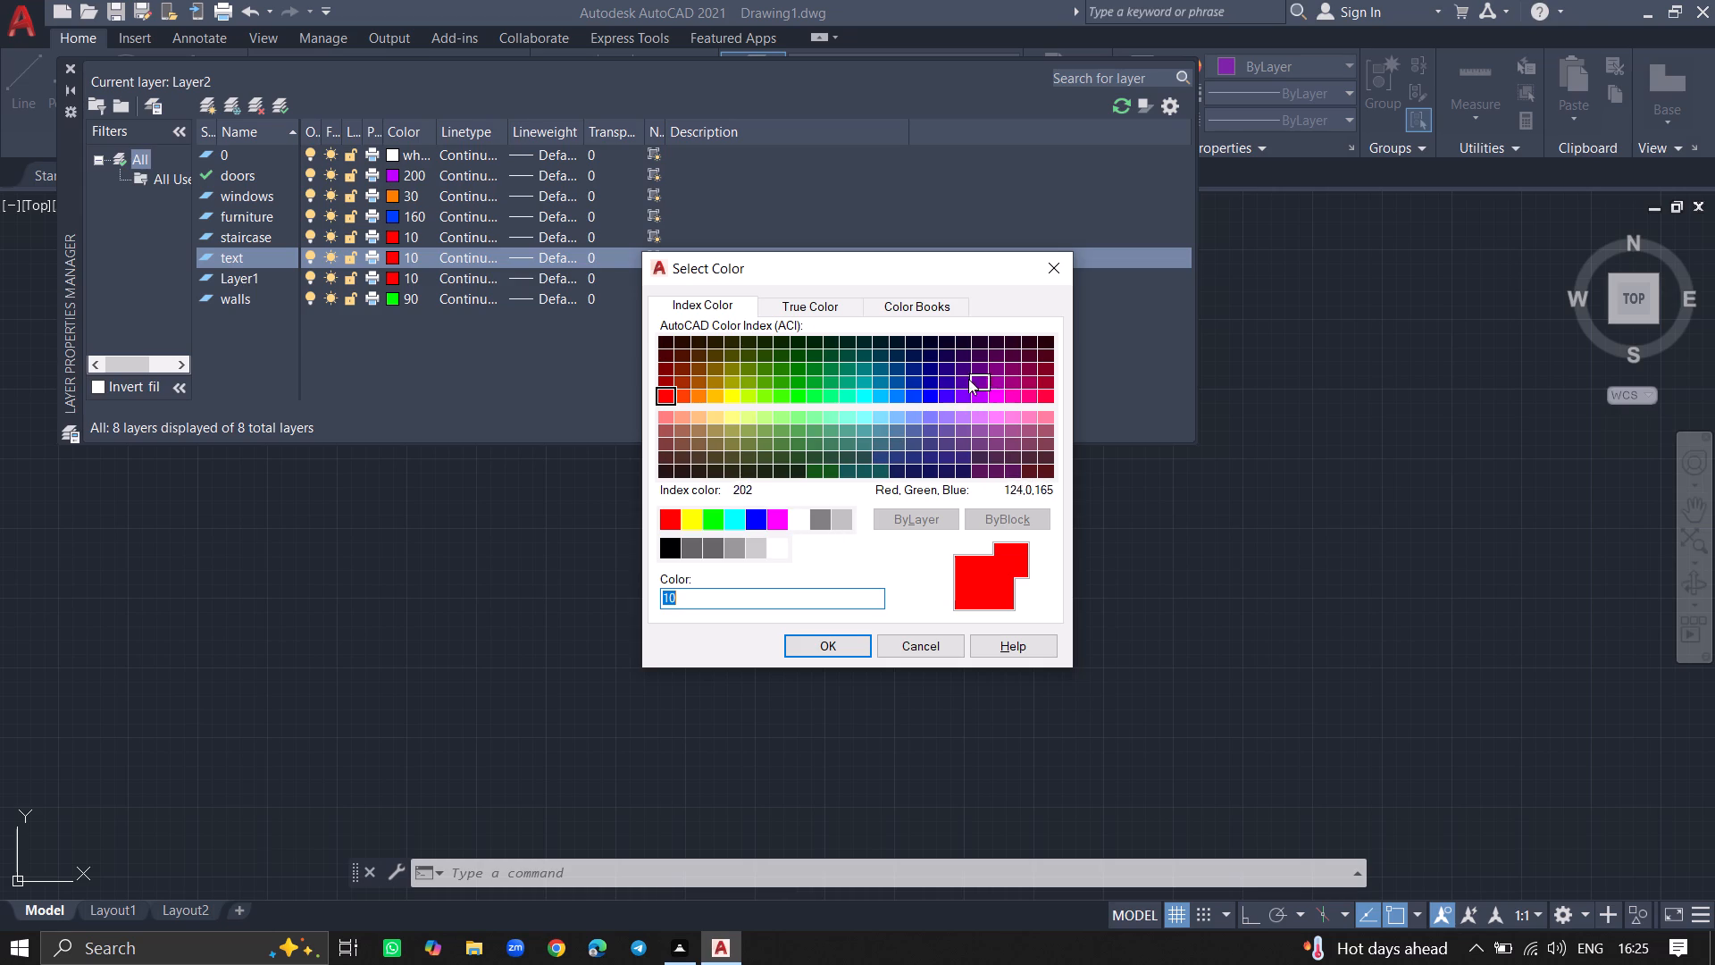
click(821, 403)
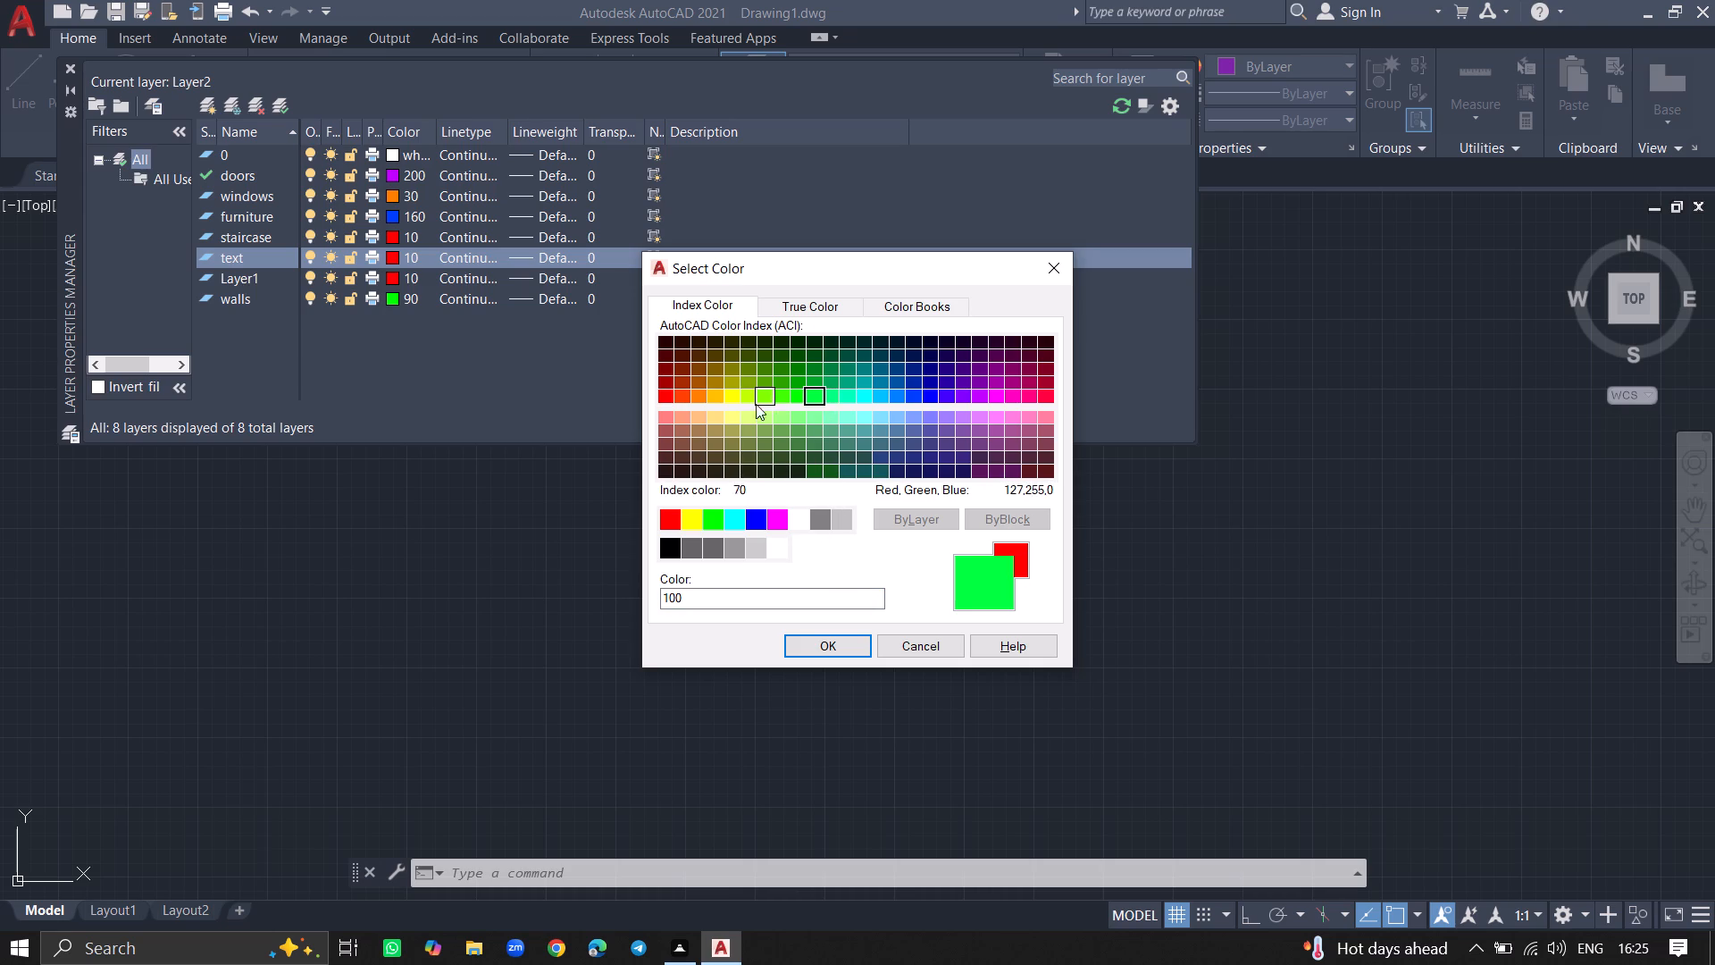
click(861, 397)
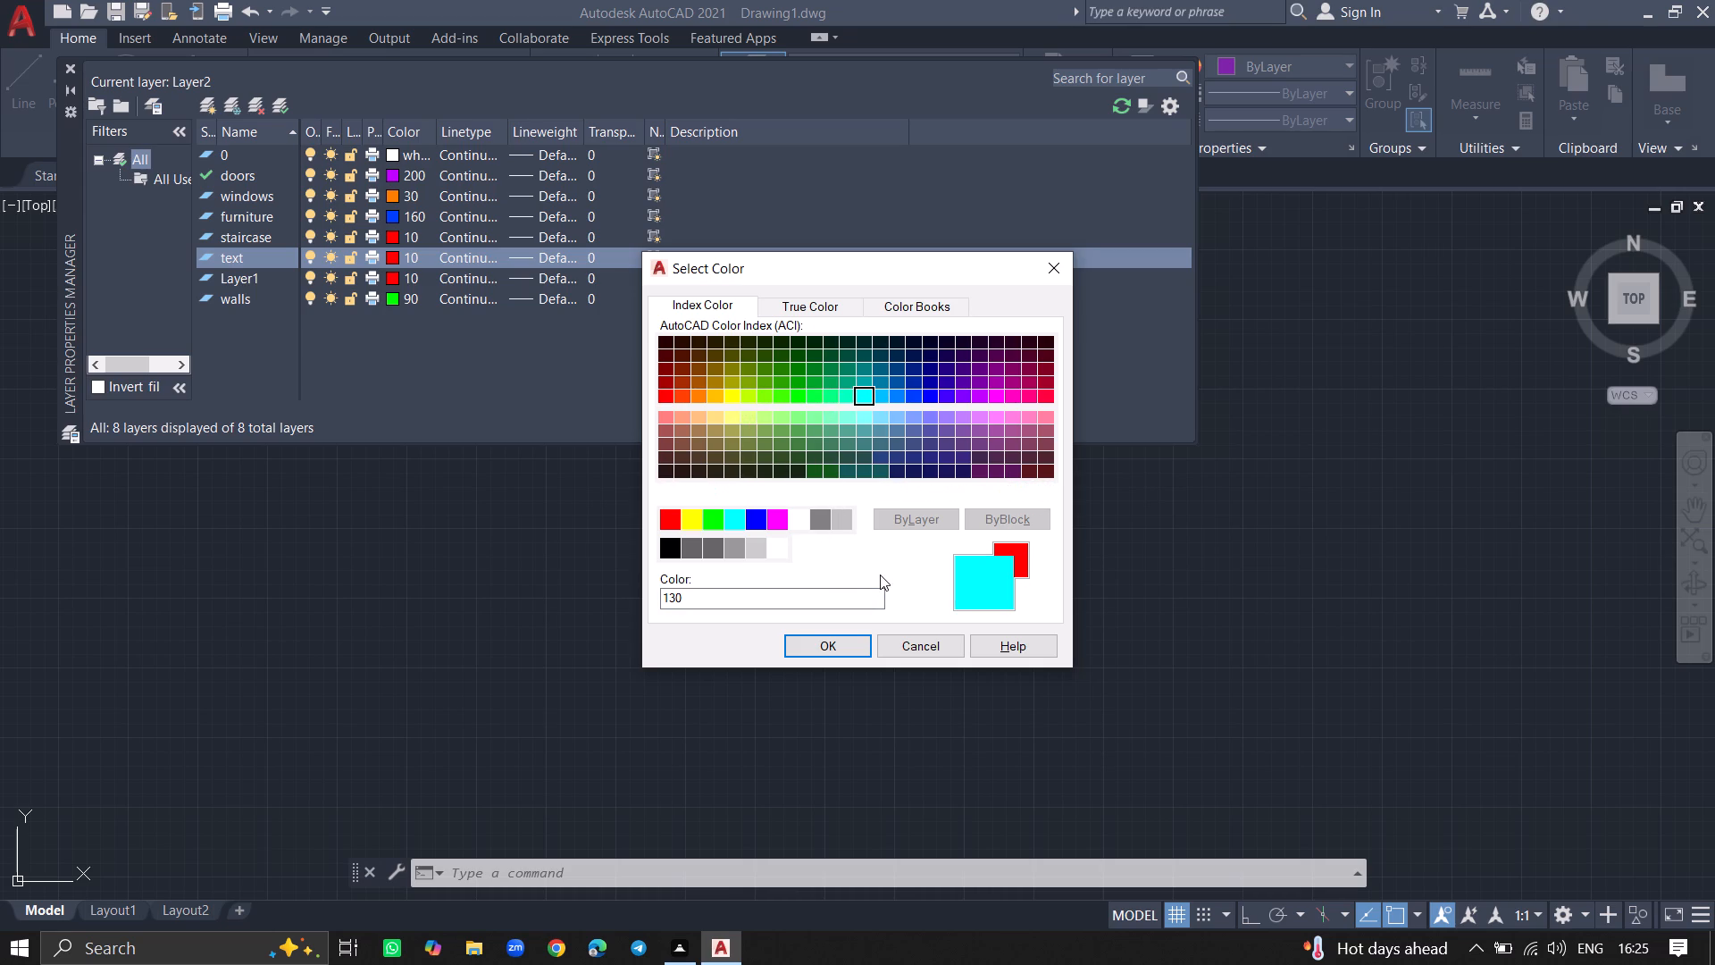
click(857, 639)
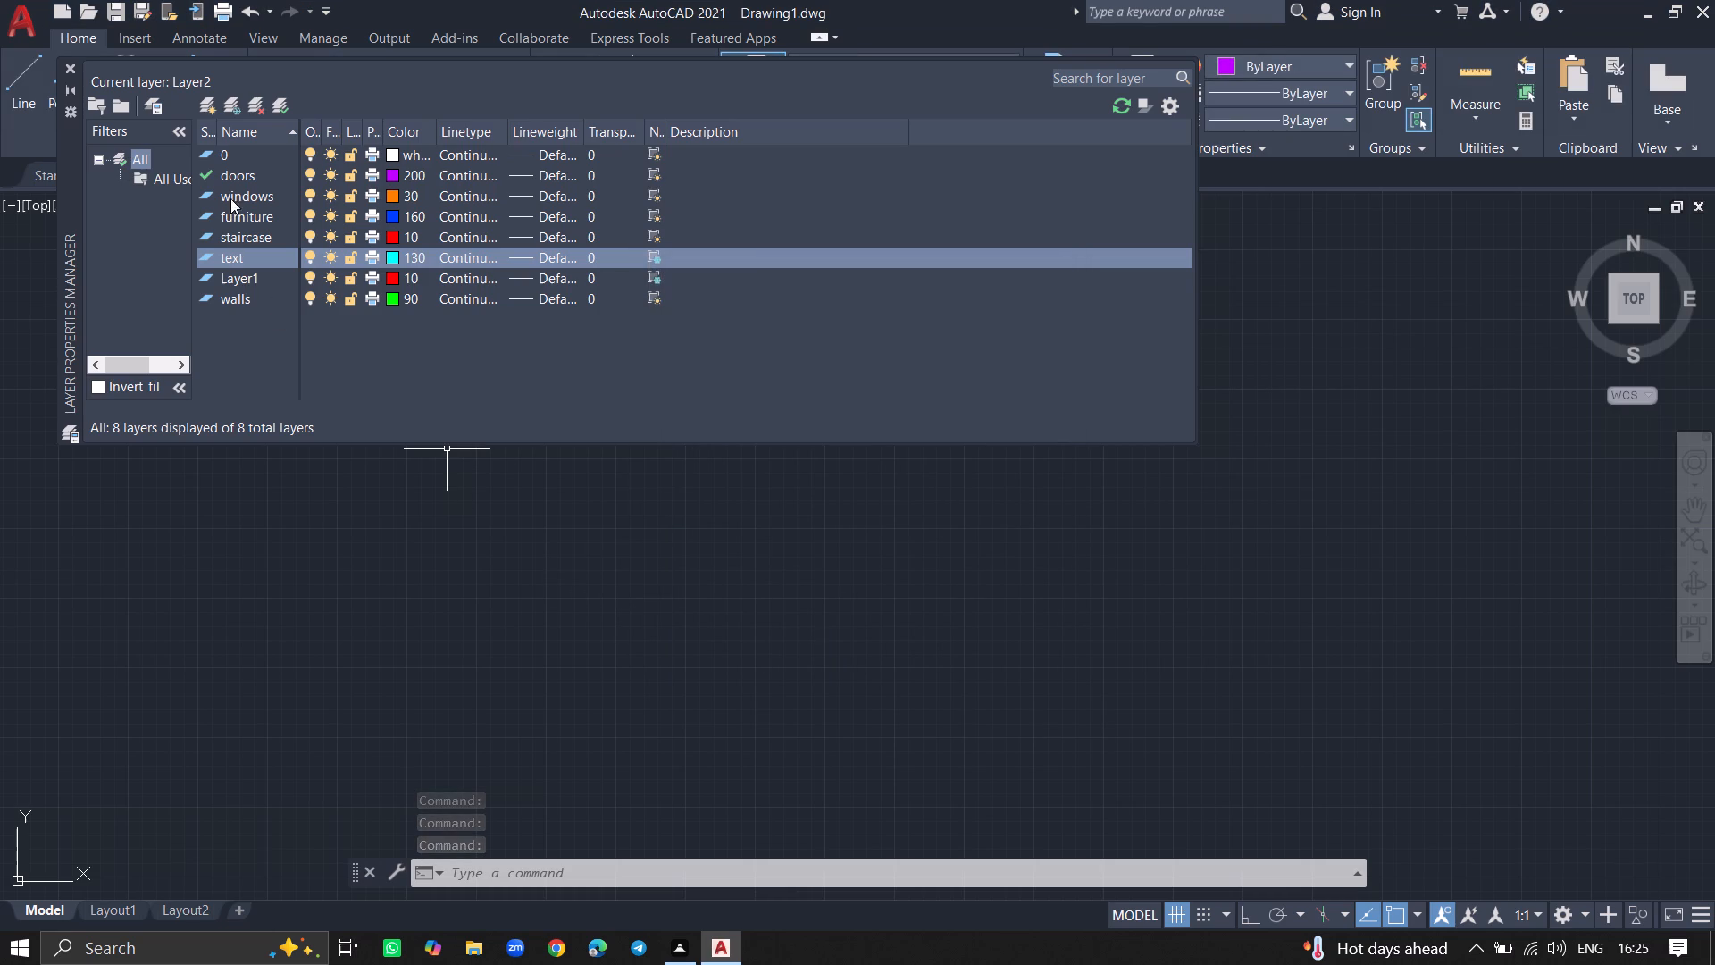
Add a new viewport-frozen layer named dimensions after the text layer and assign it index colour 50 (yellow).
click(233, 107)
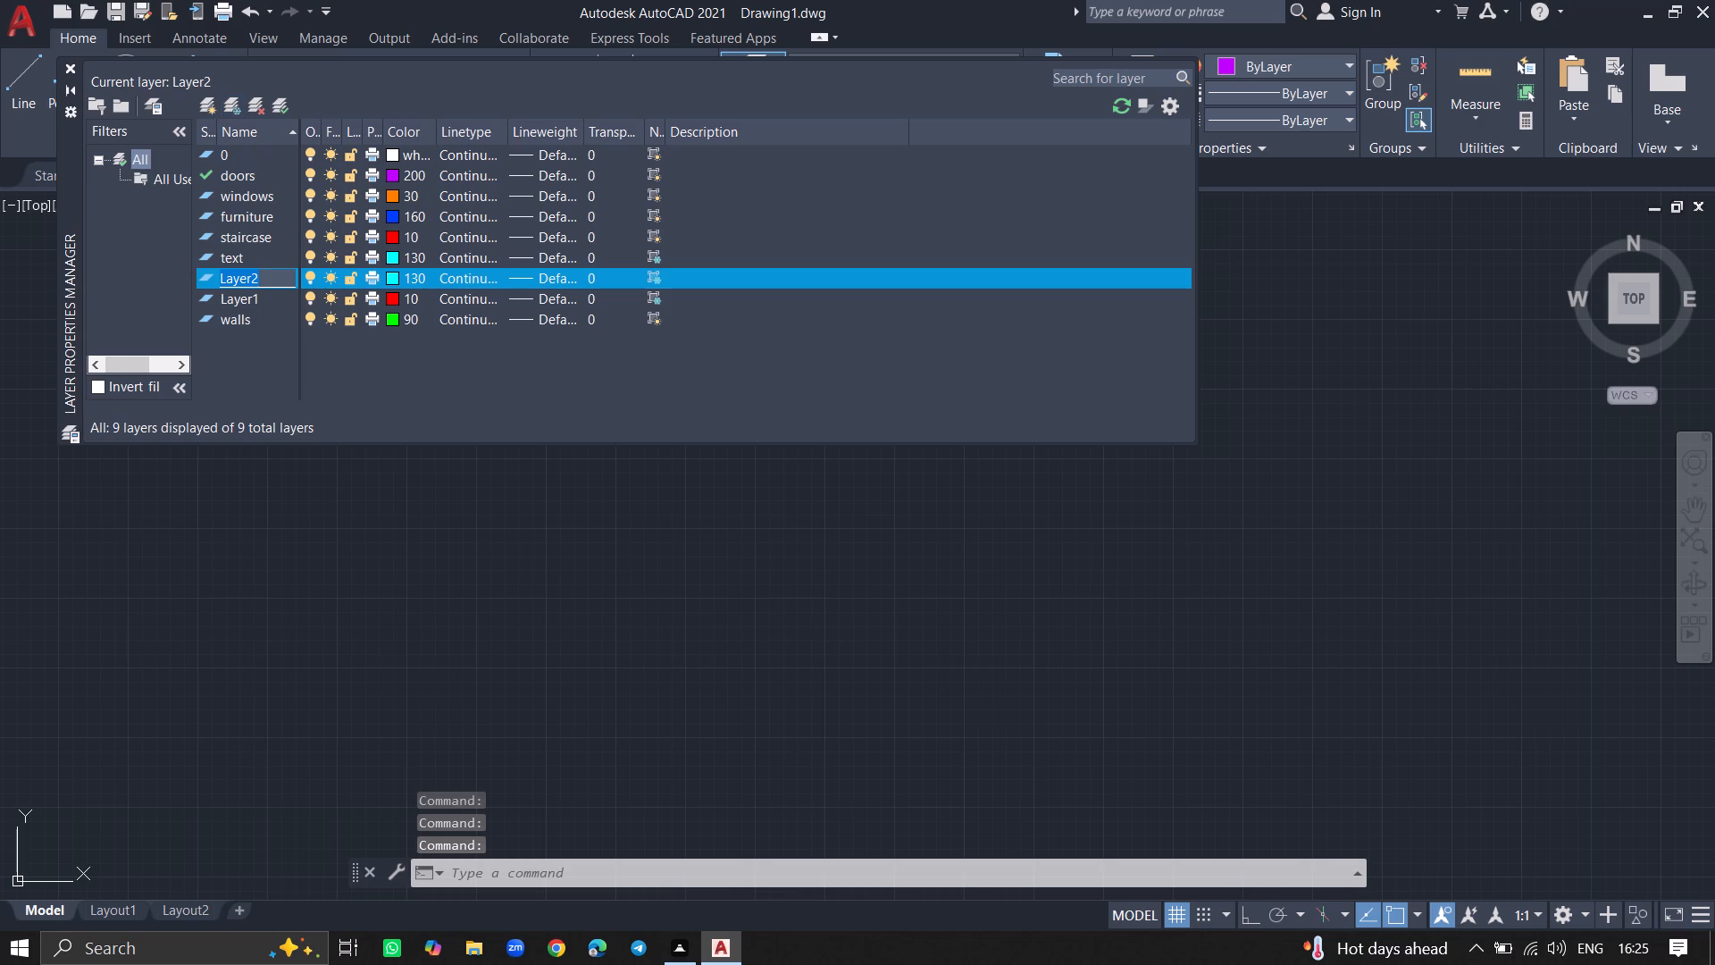
key(BackSpace)
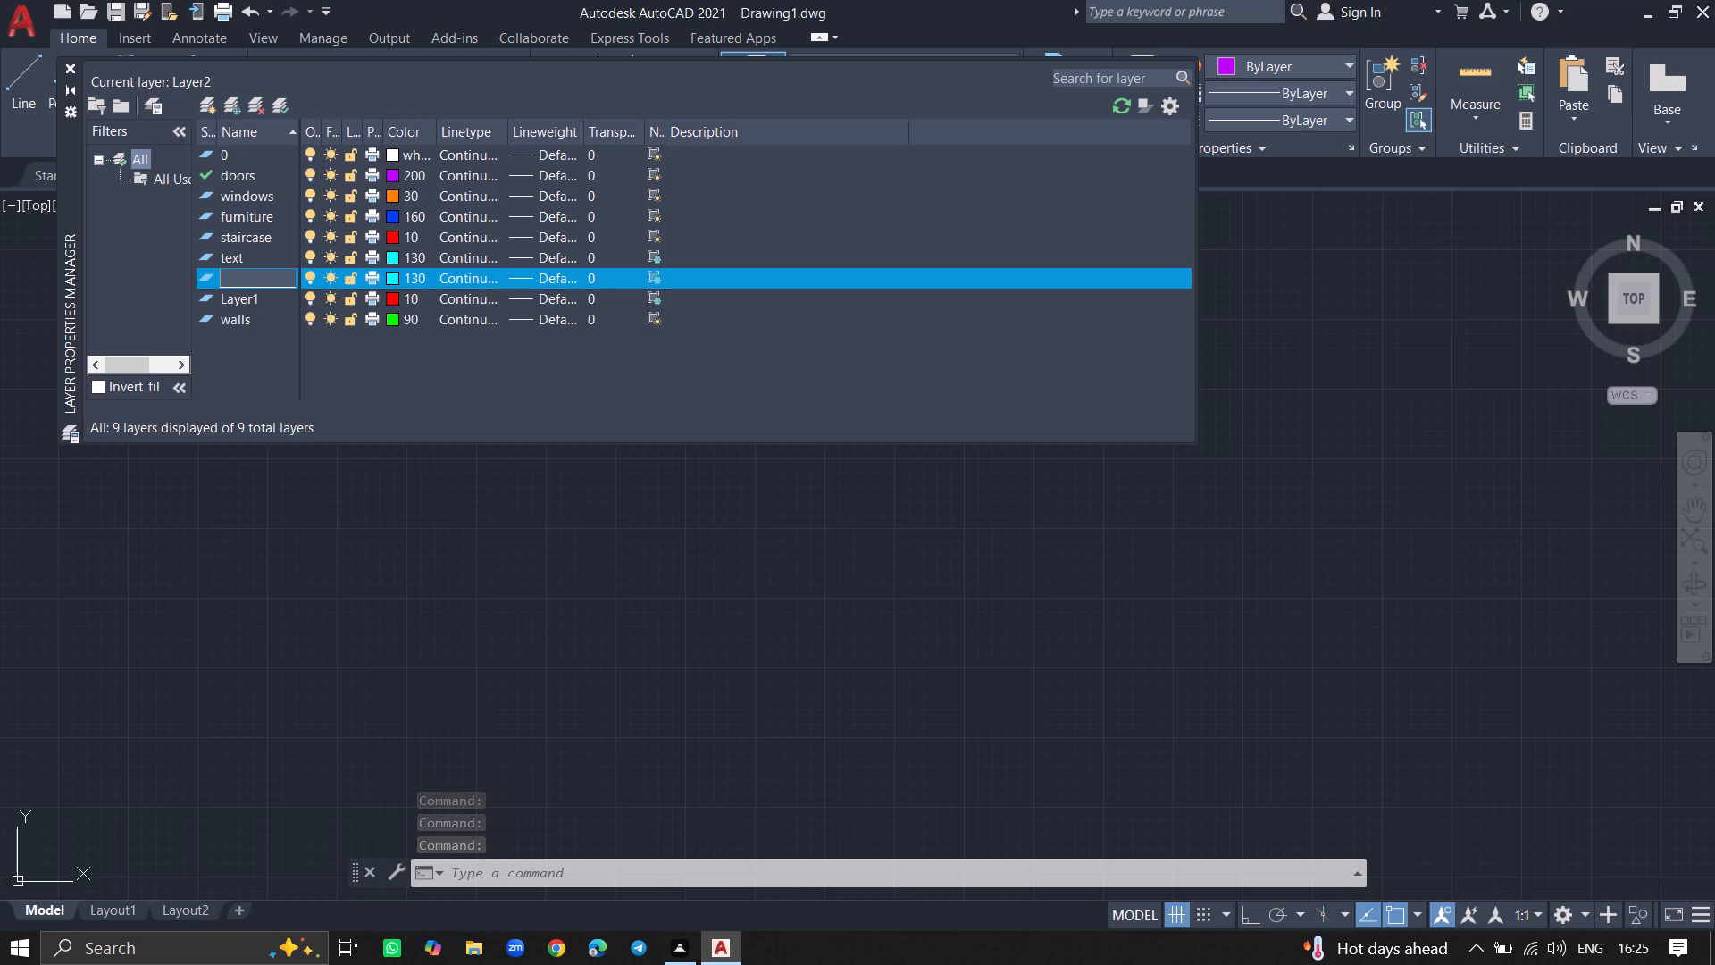
text(dimensions)
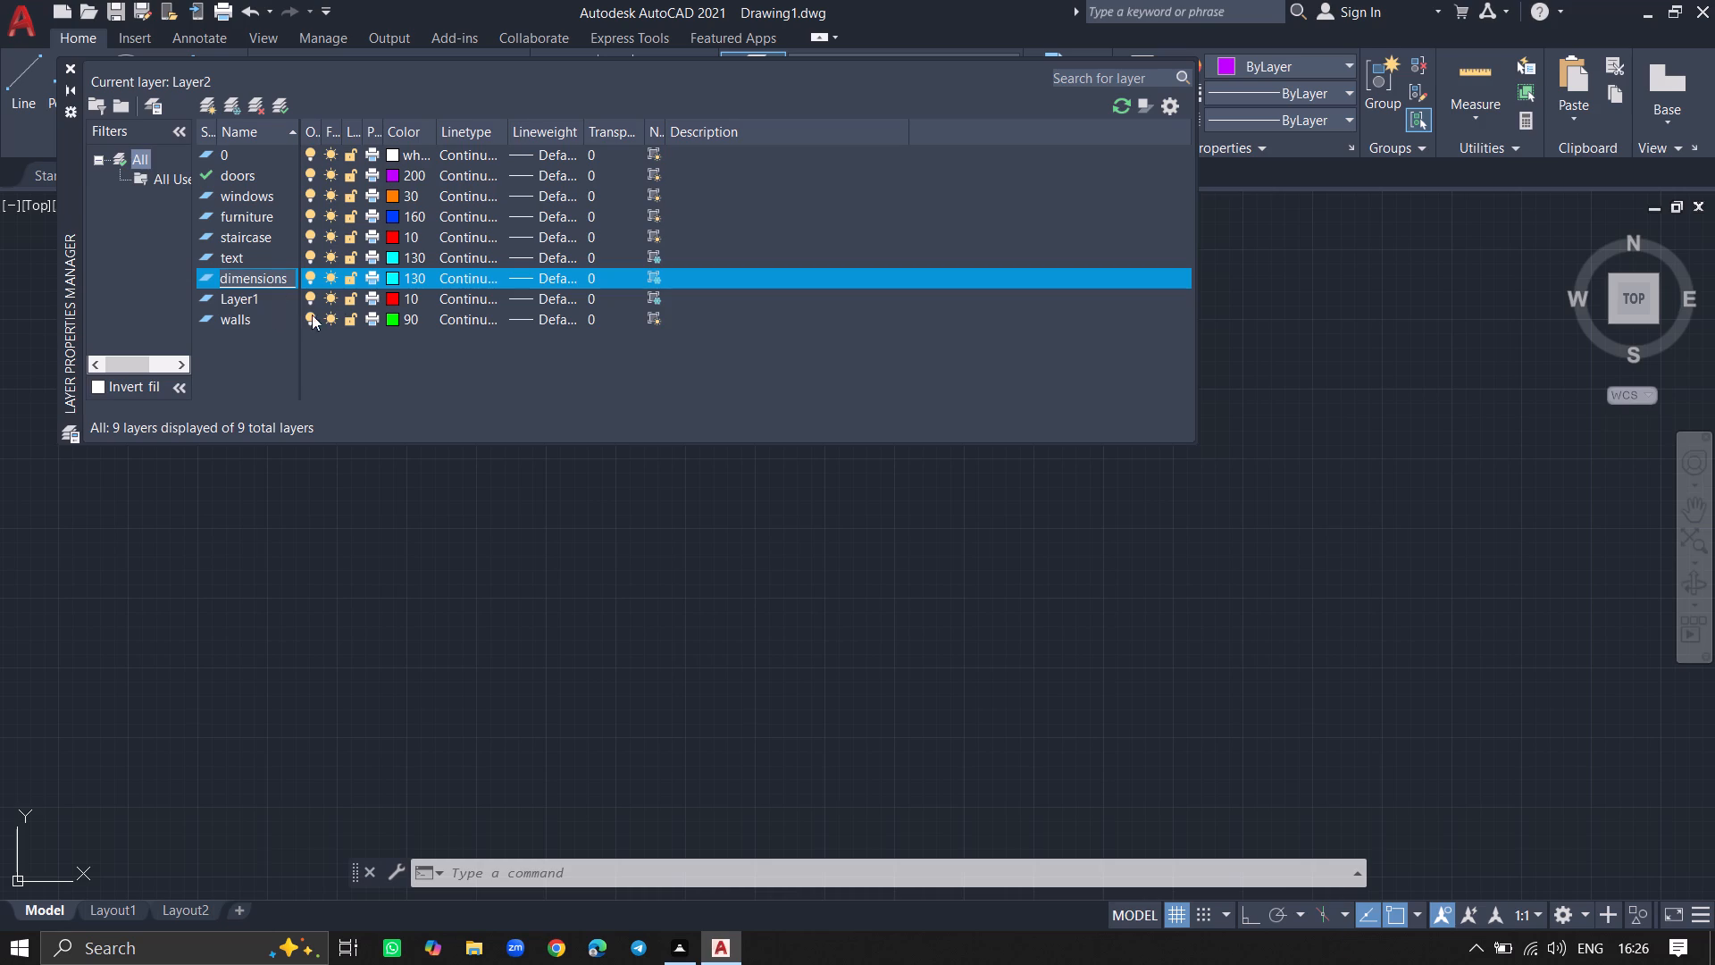
click(391, 280)
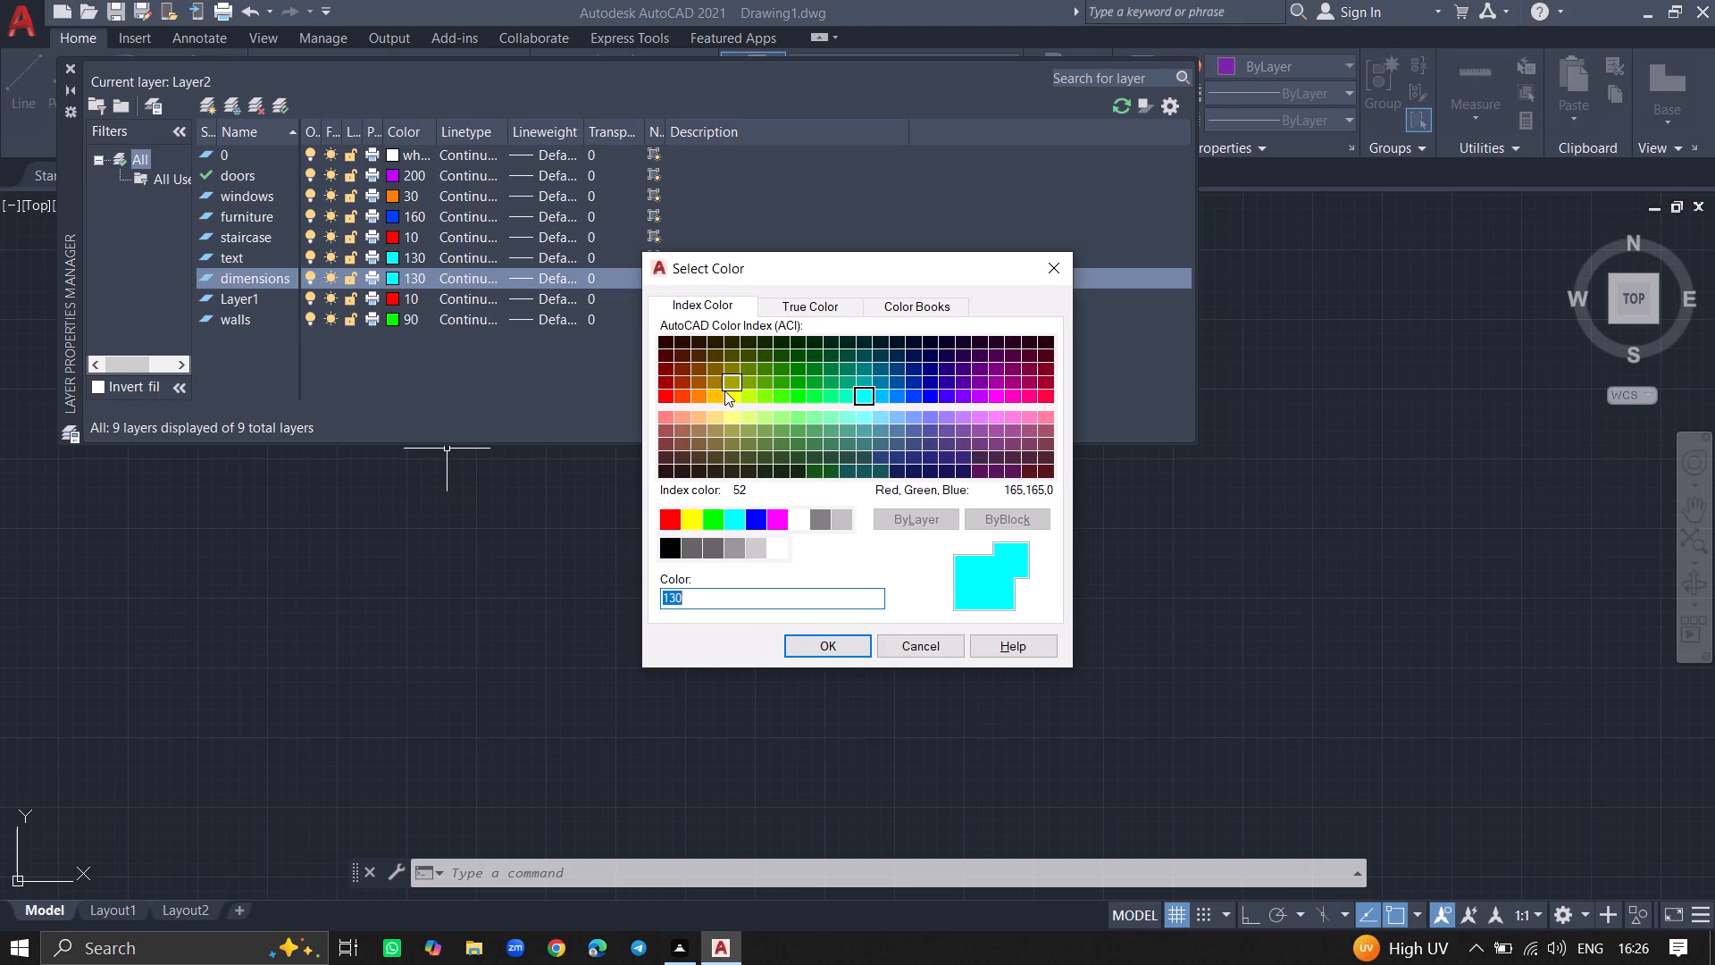
click(727, 397)
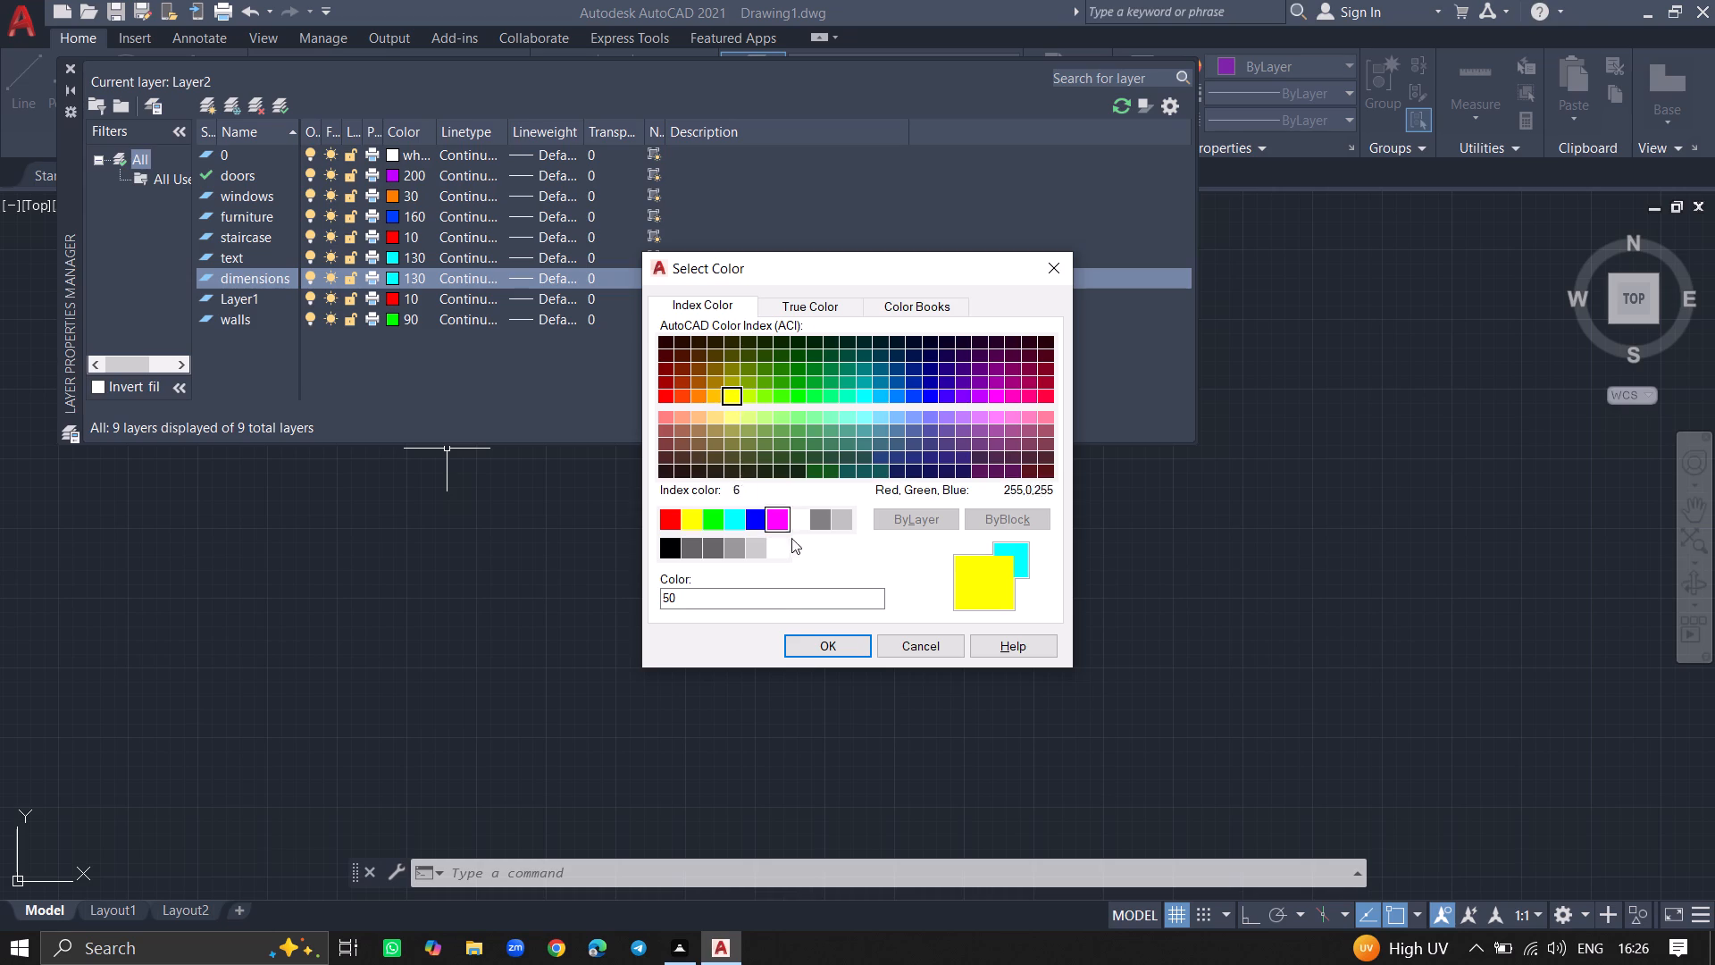
click(807, 649)
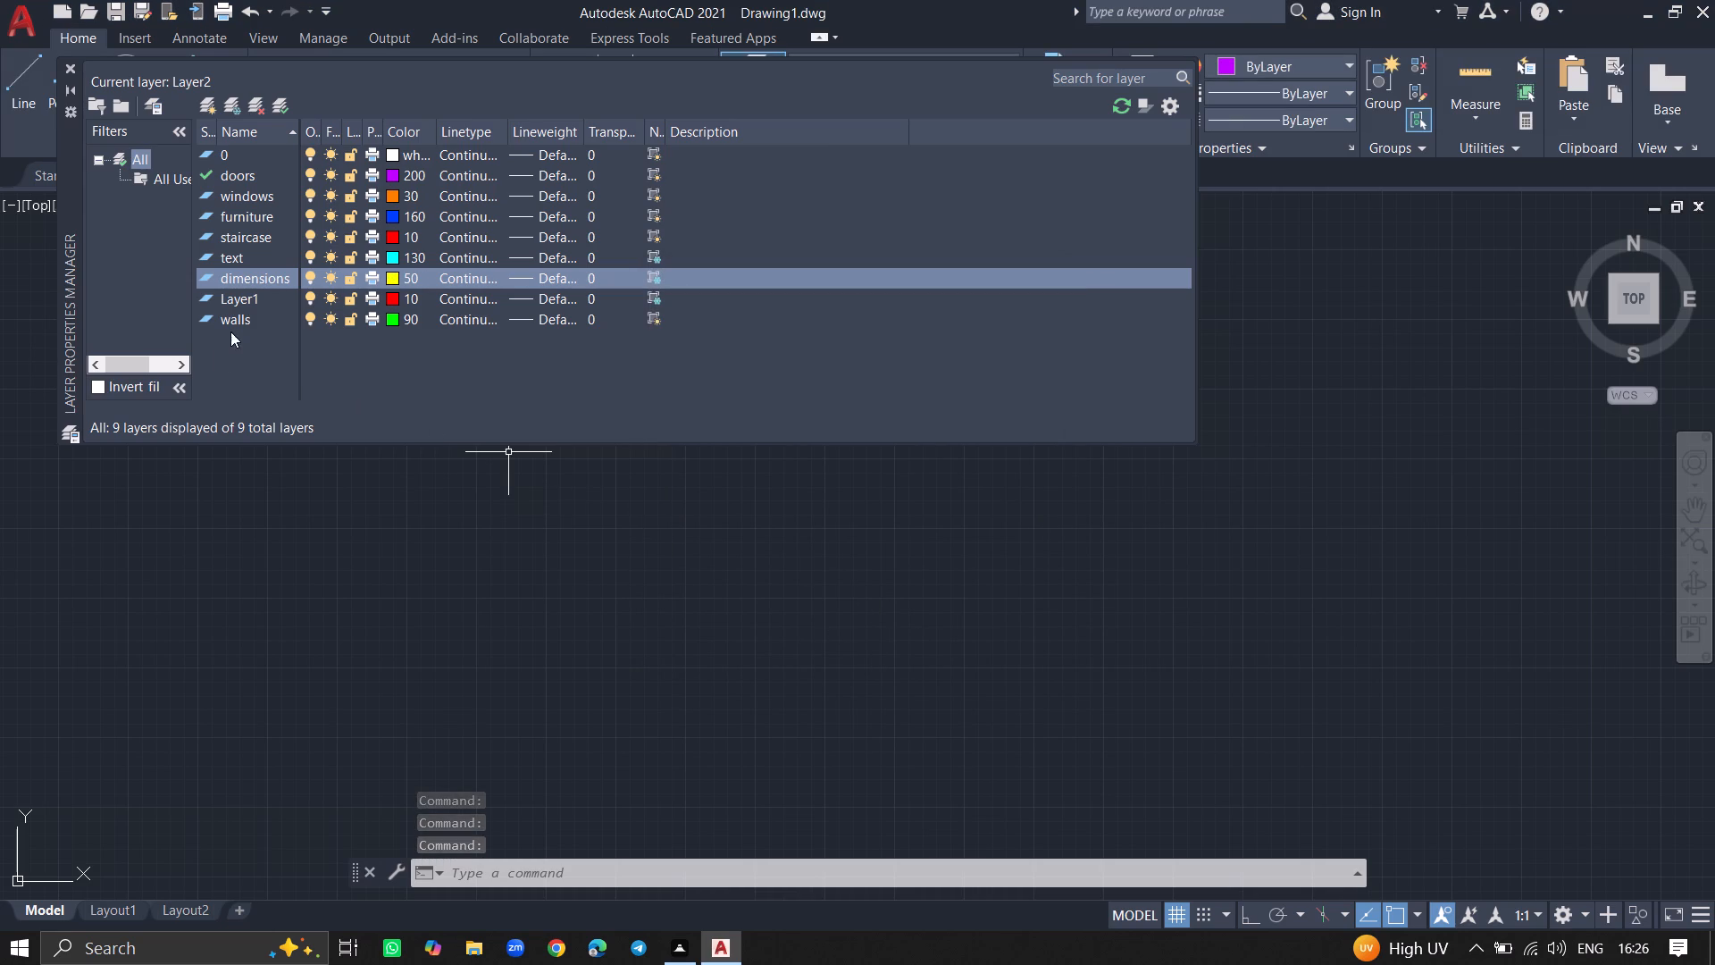
Delete the unused Layer1 from the layer list.
click(241, 298)
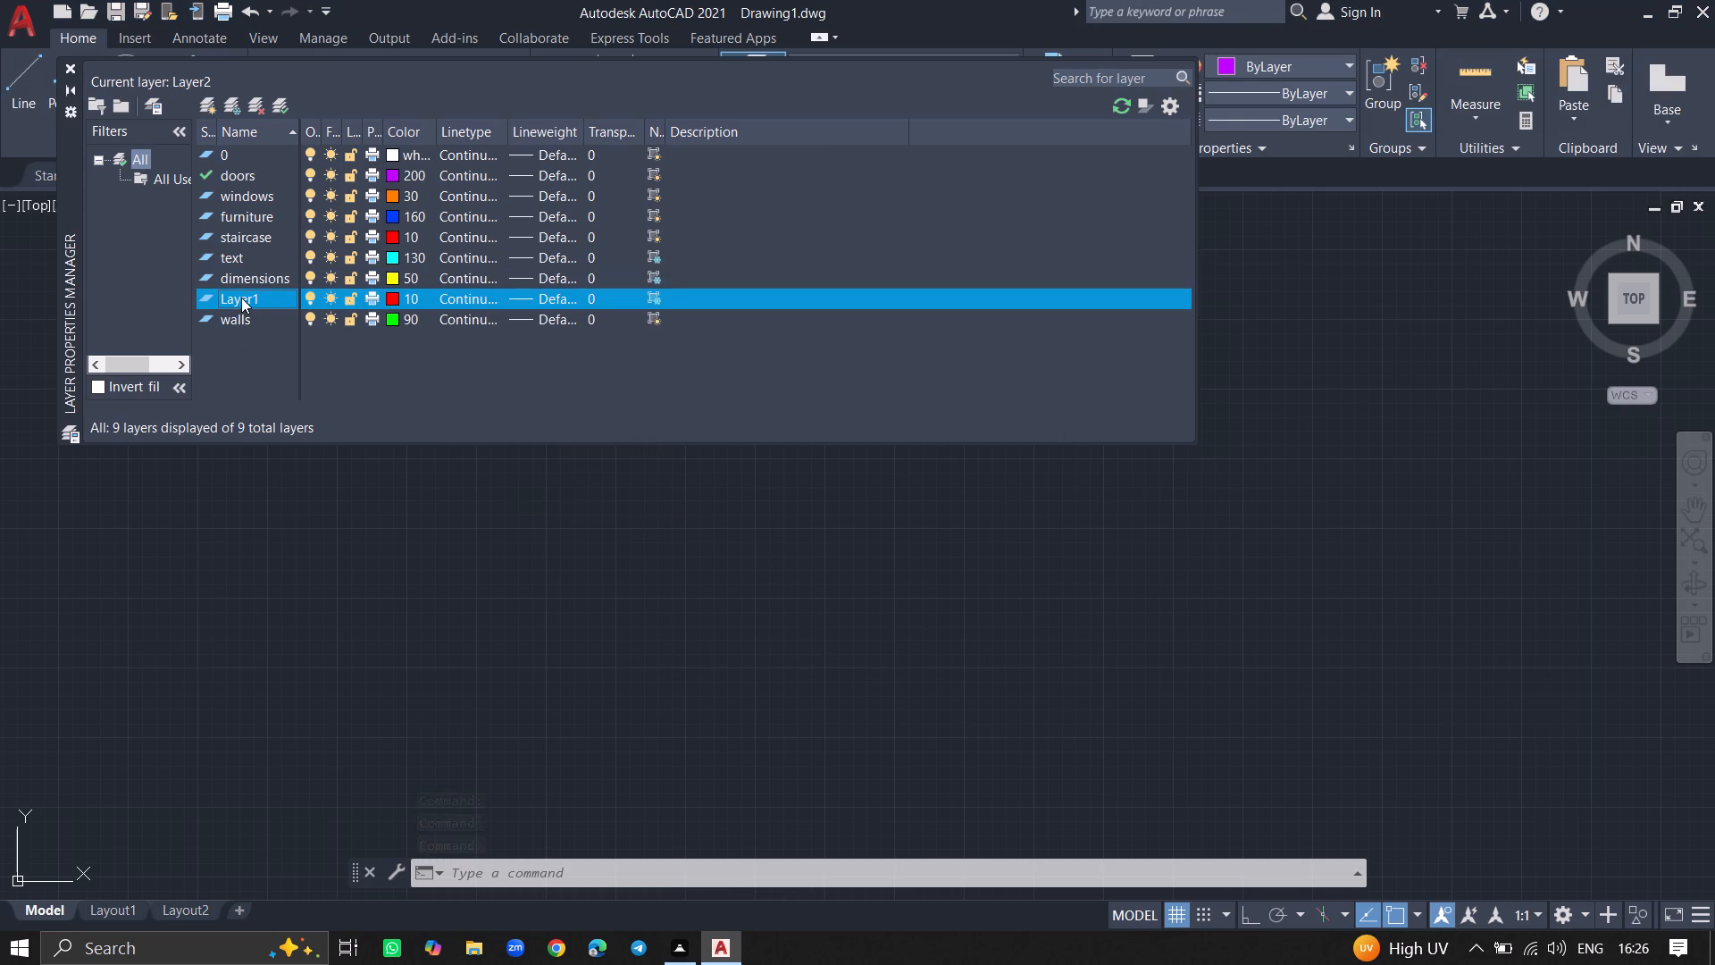
right_click(241, 298)
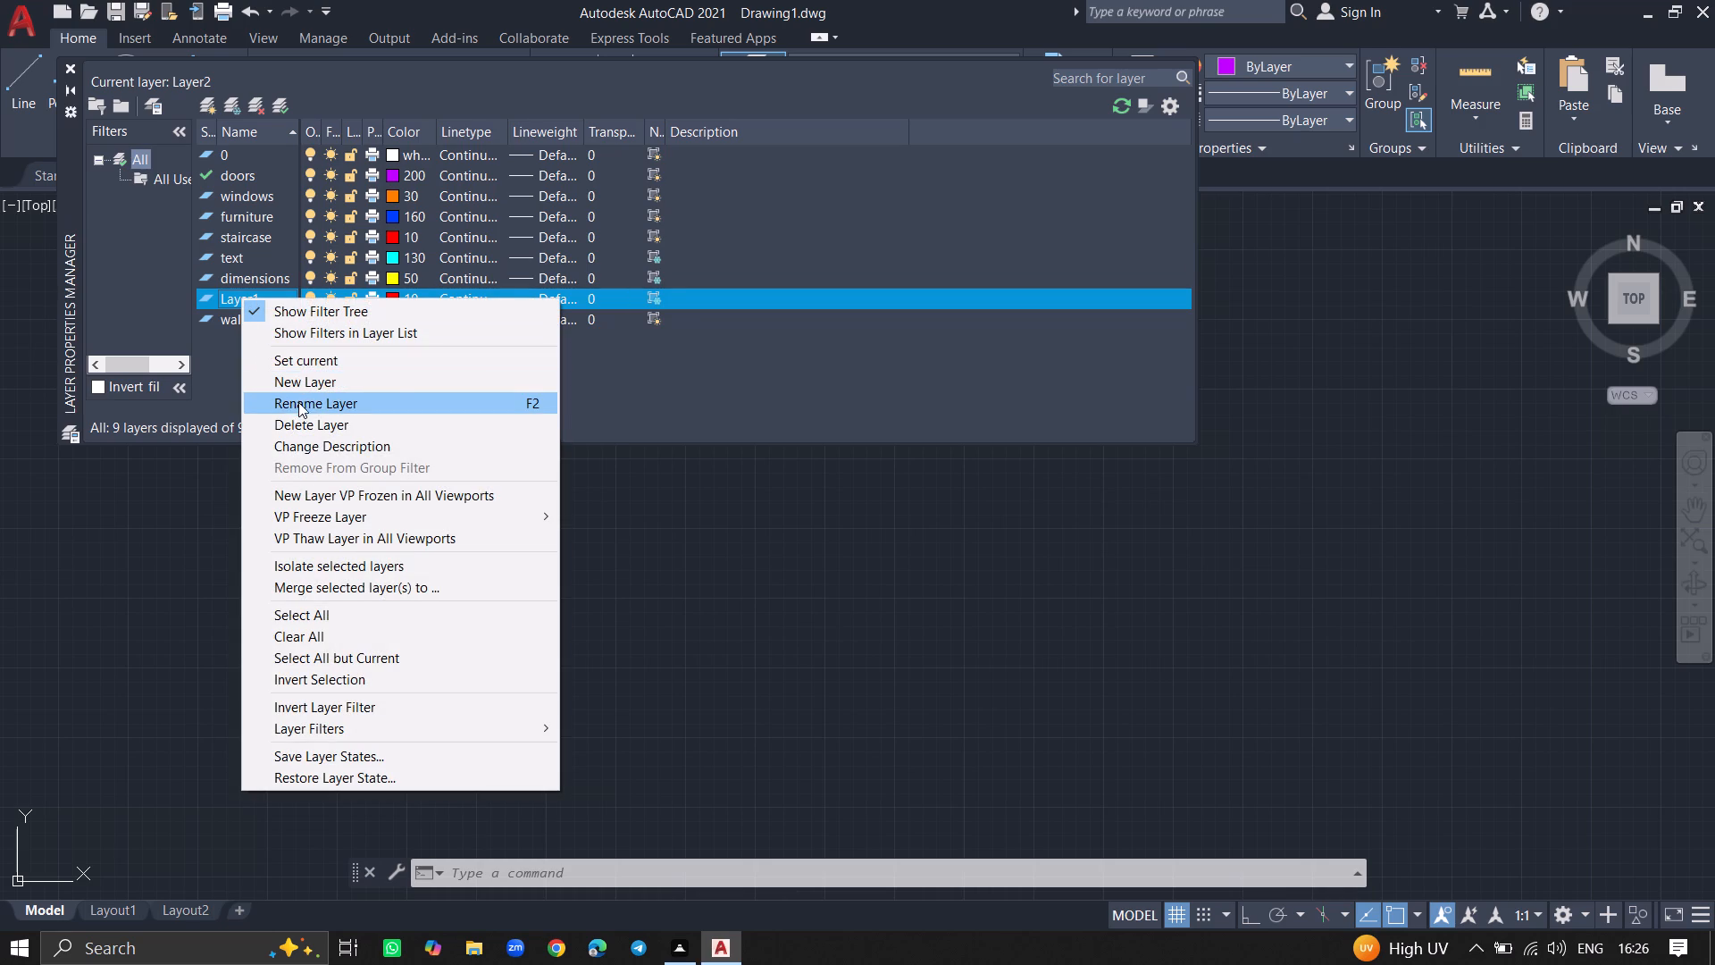
click(298, 424)
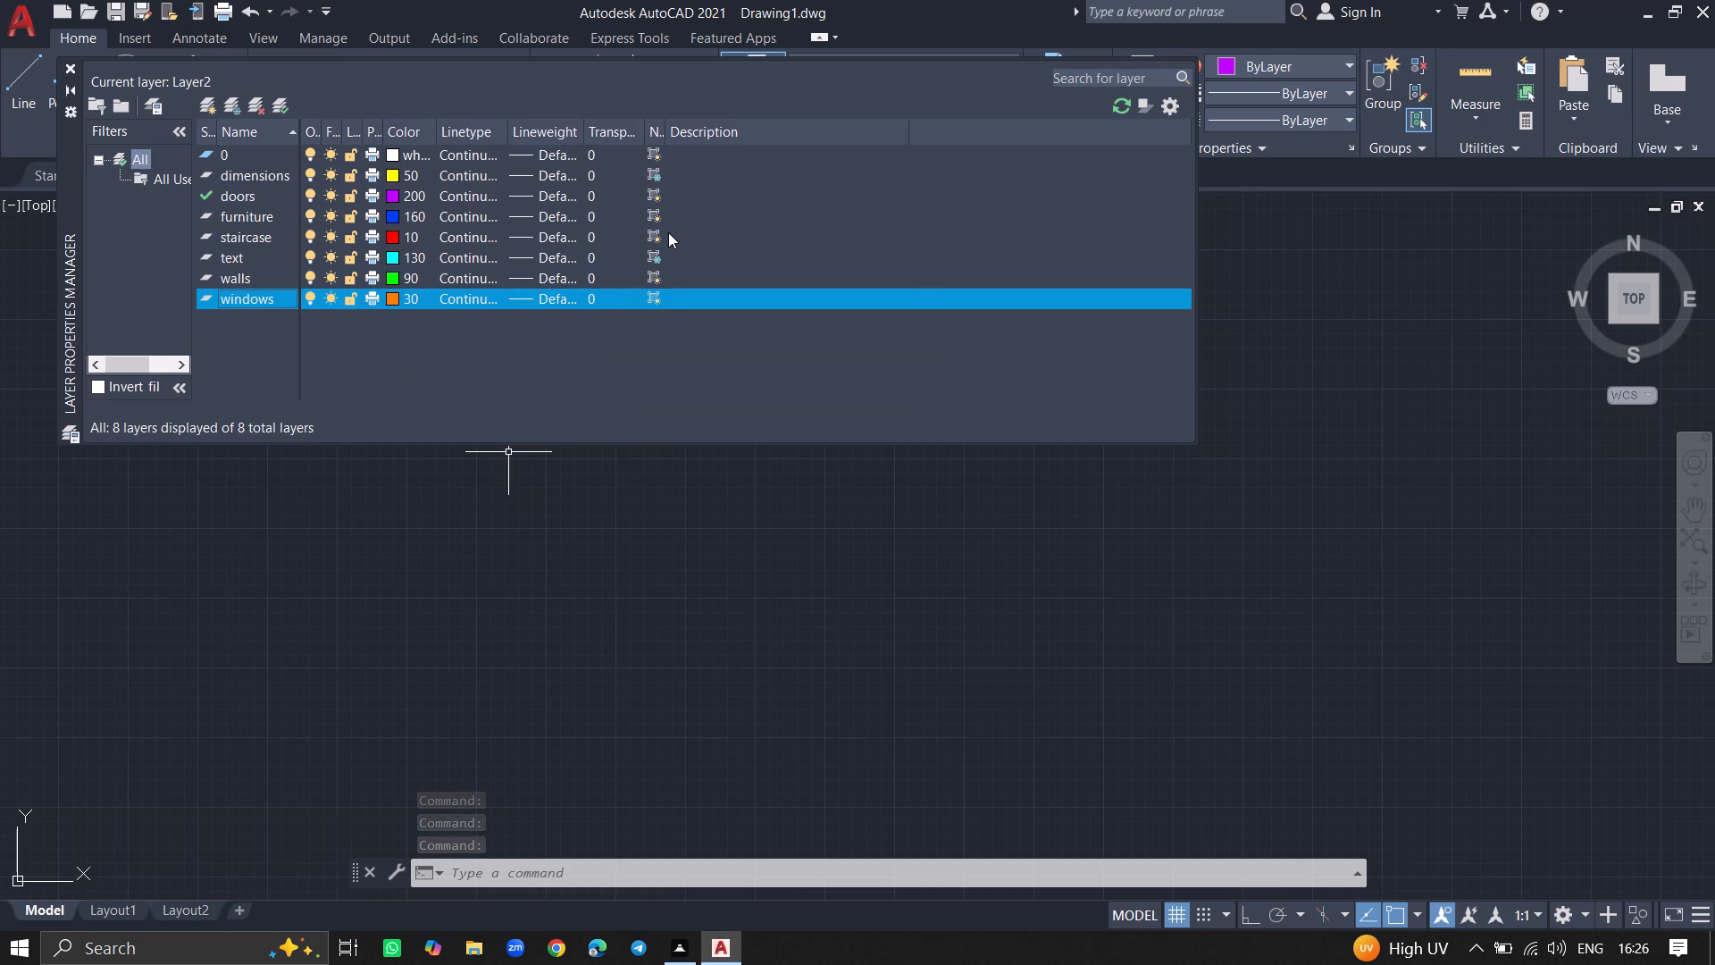
Switch off freeze in new viewports for the dimensions and text layers.
click(655, 179)
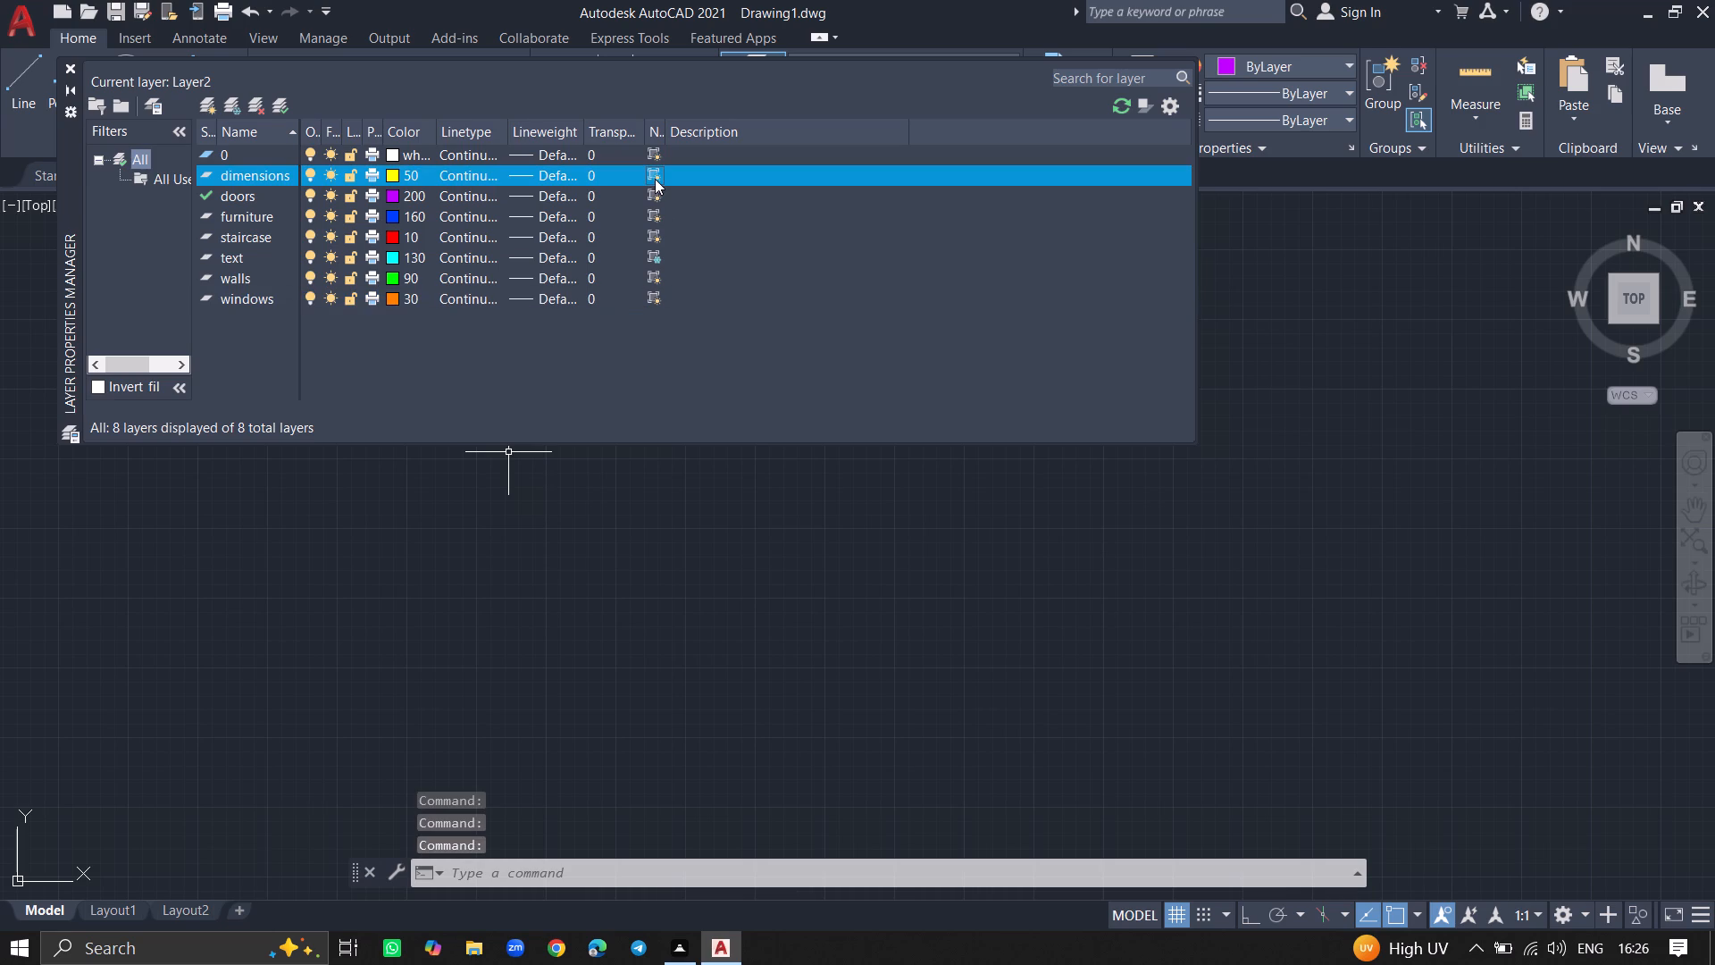
click(651, 255)
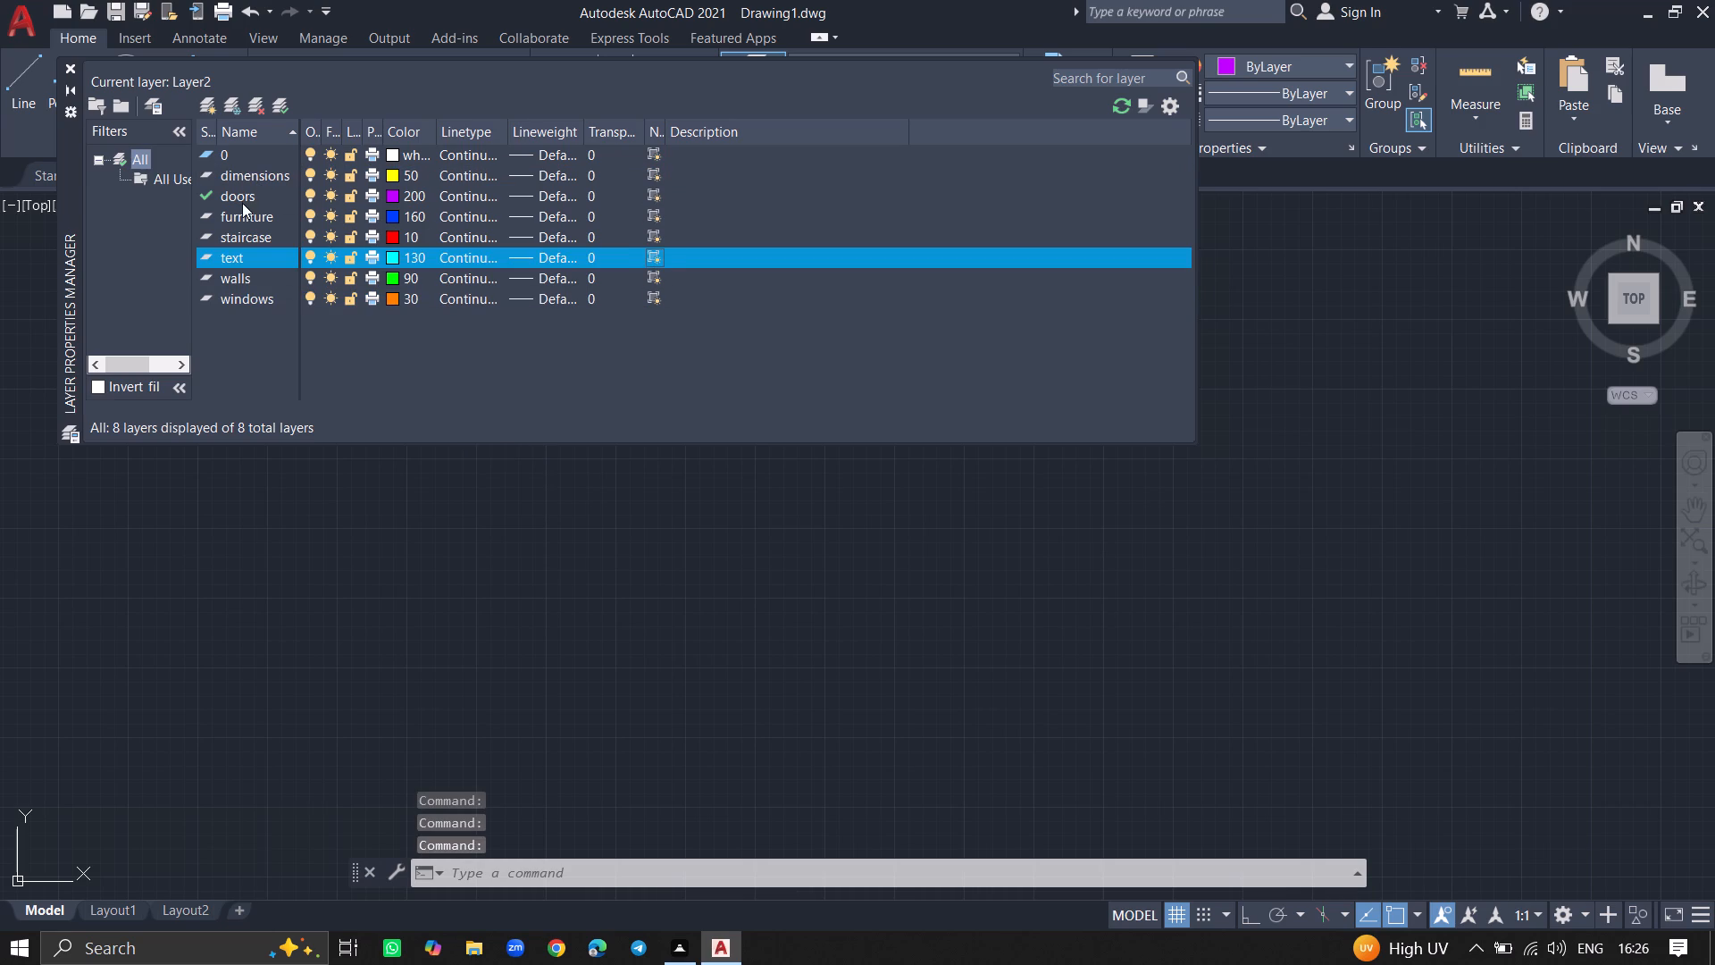
Make walls the current layer and close the layer manager.
double_click(245, 281)
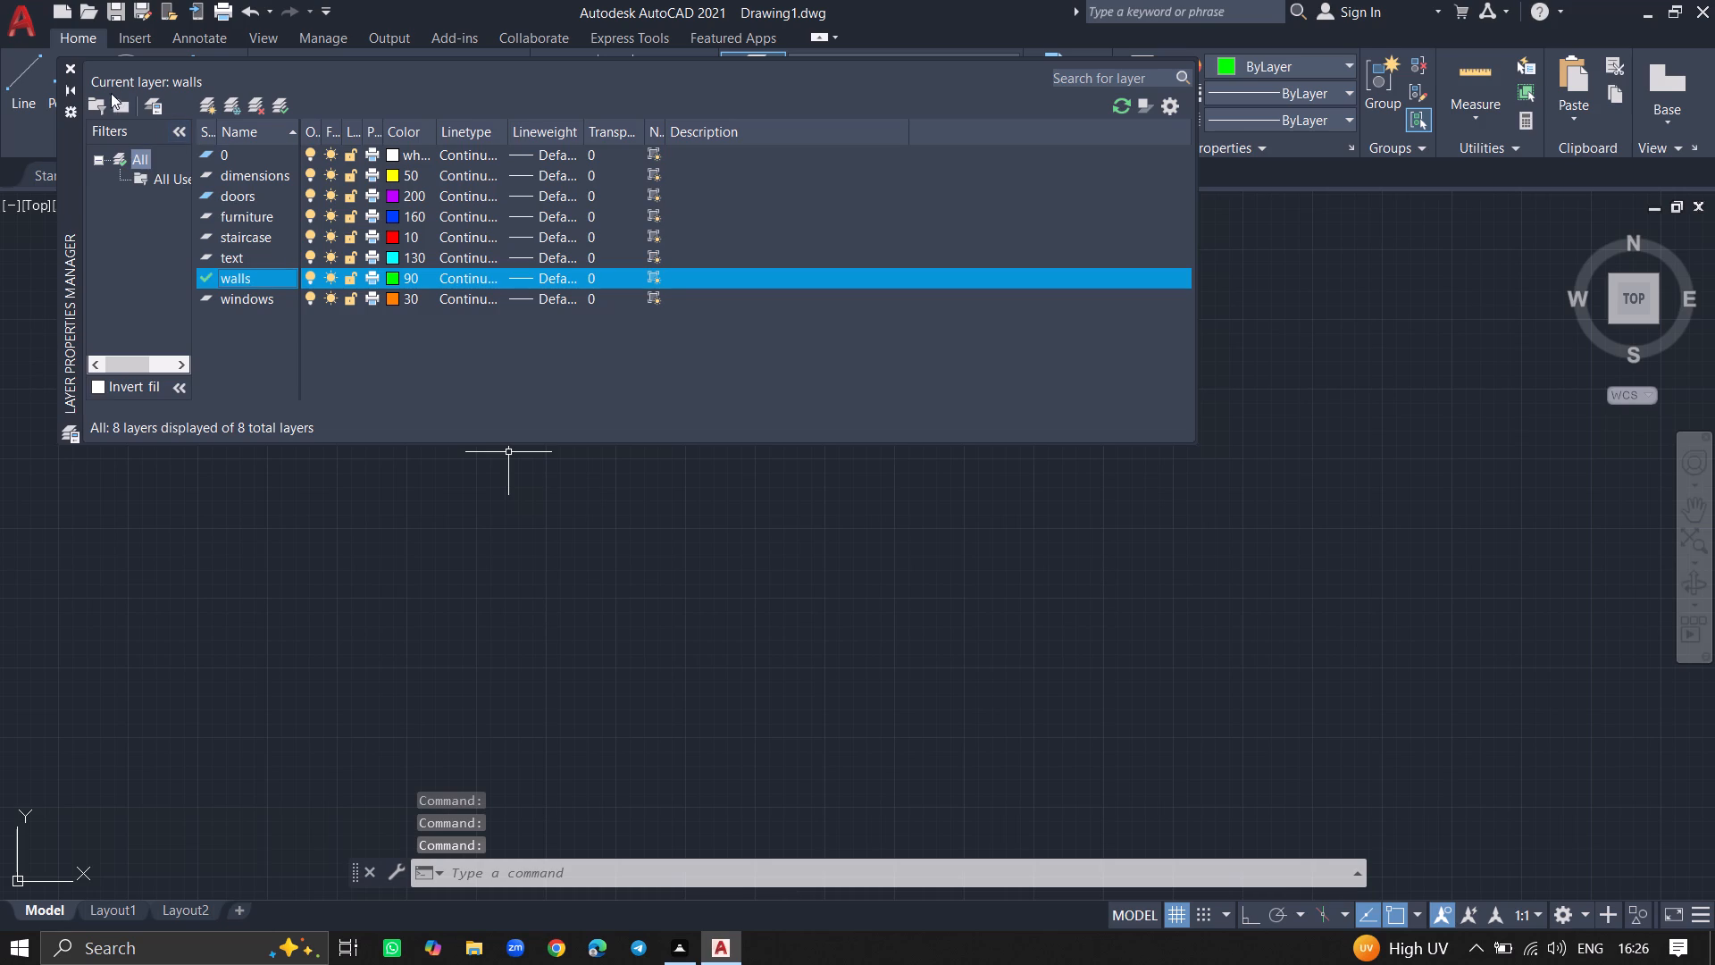
click(64, 63)
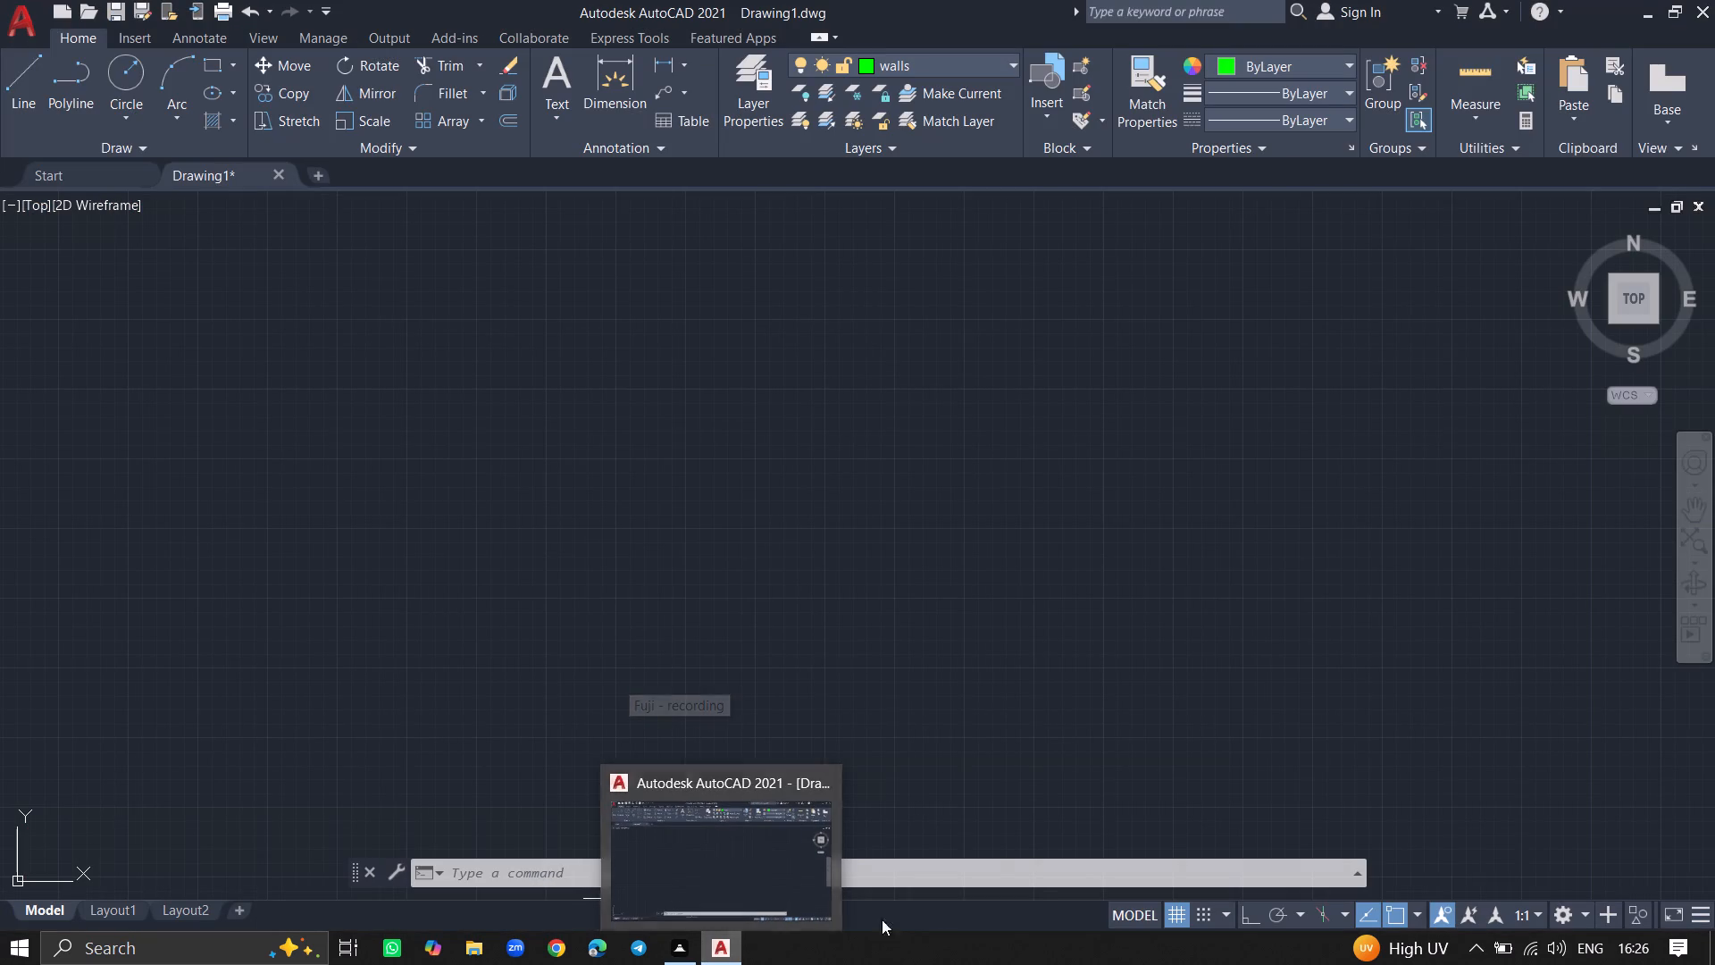
Draw a vertical construction line on the walls layer at about X = 224'-7".
text(xl)
key(Return)
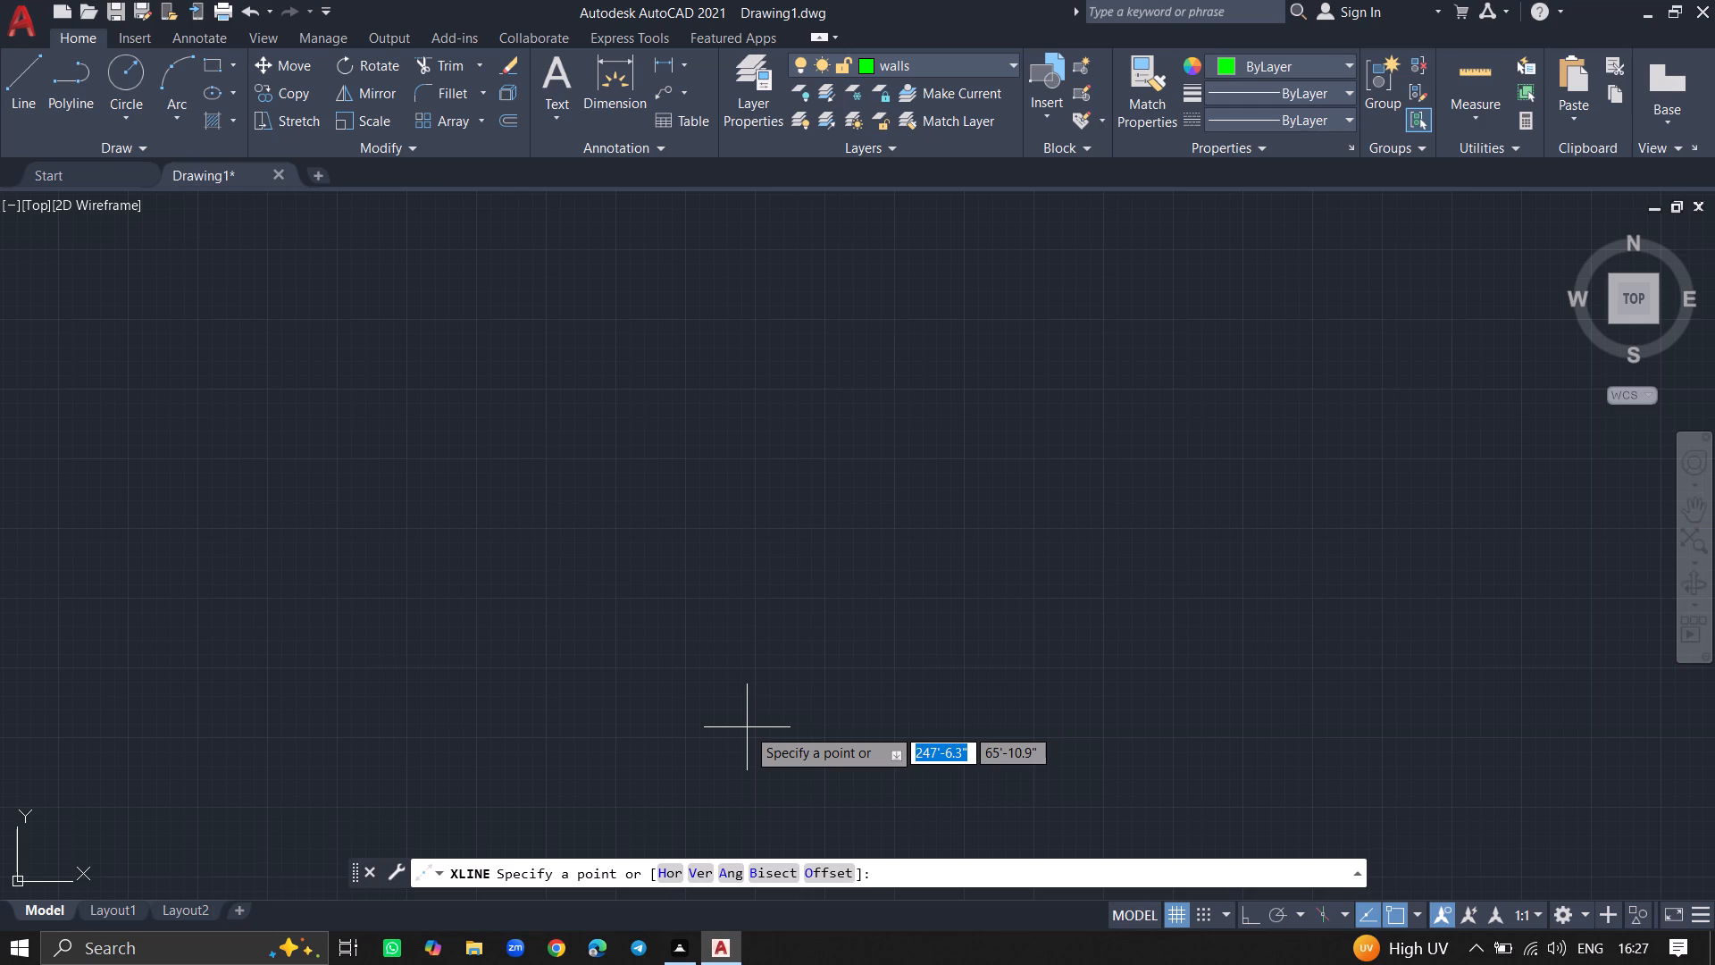
click(698, 878)
click(670, 700)
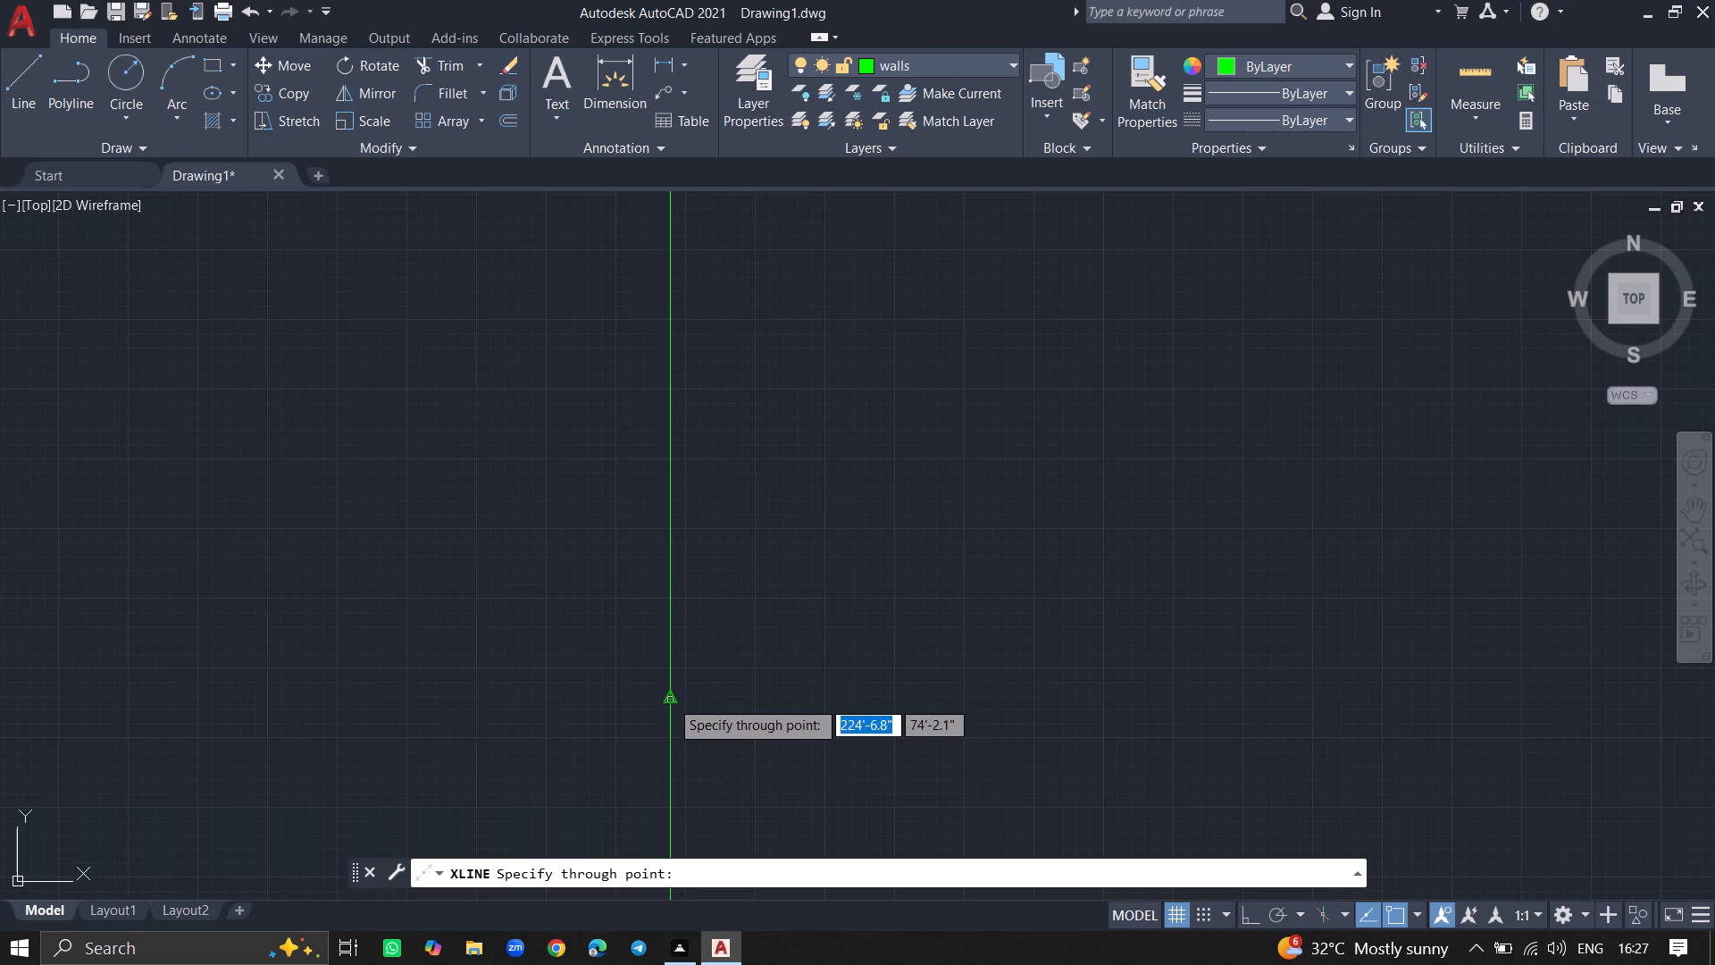
key(Return)
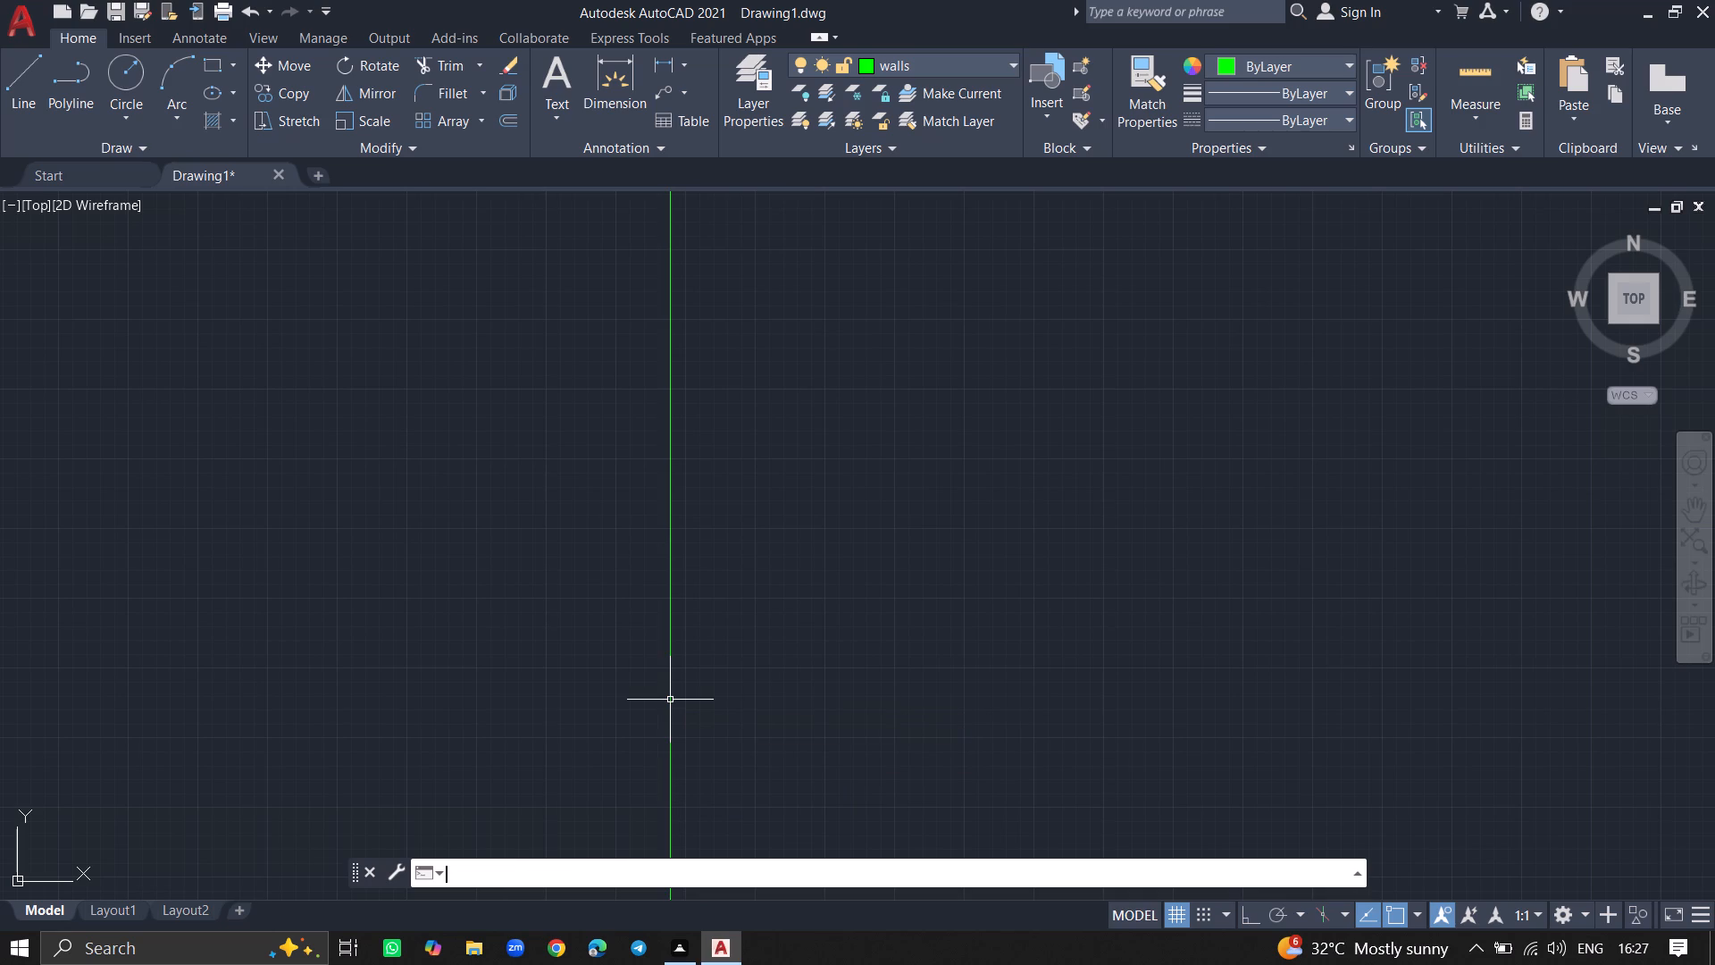
Draw a horizontal construction line crossing the upper part of the vertical construction line.
key(x)
key(l)
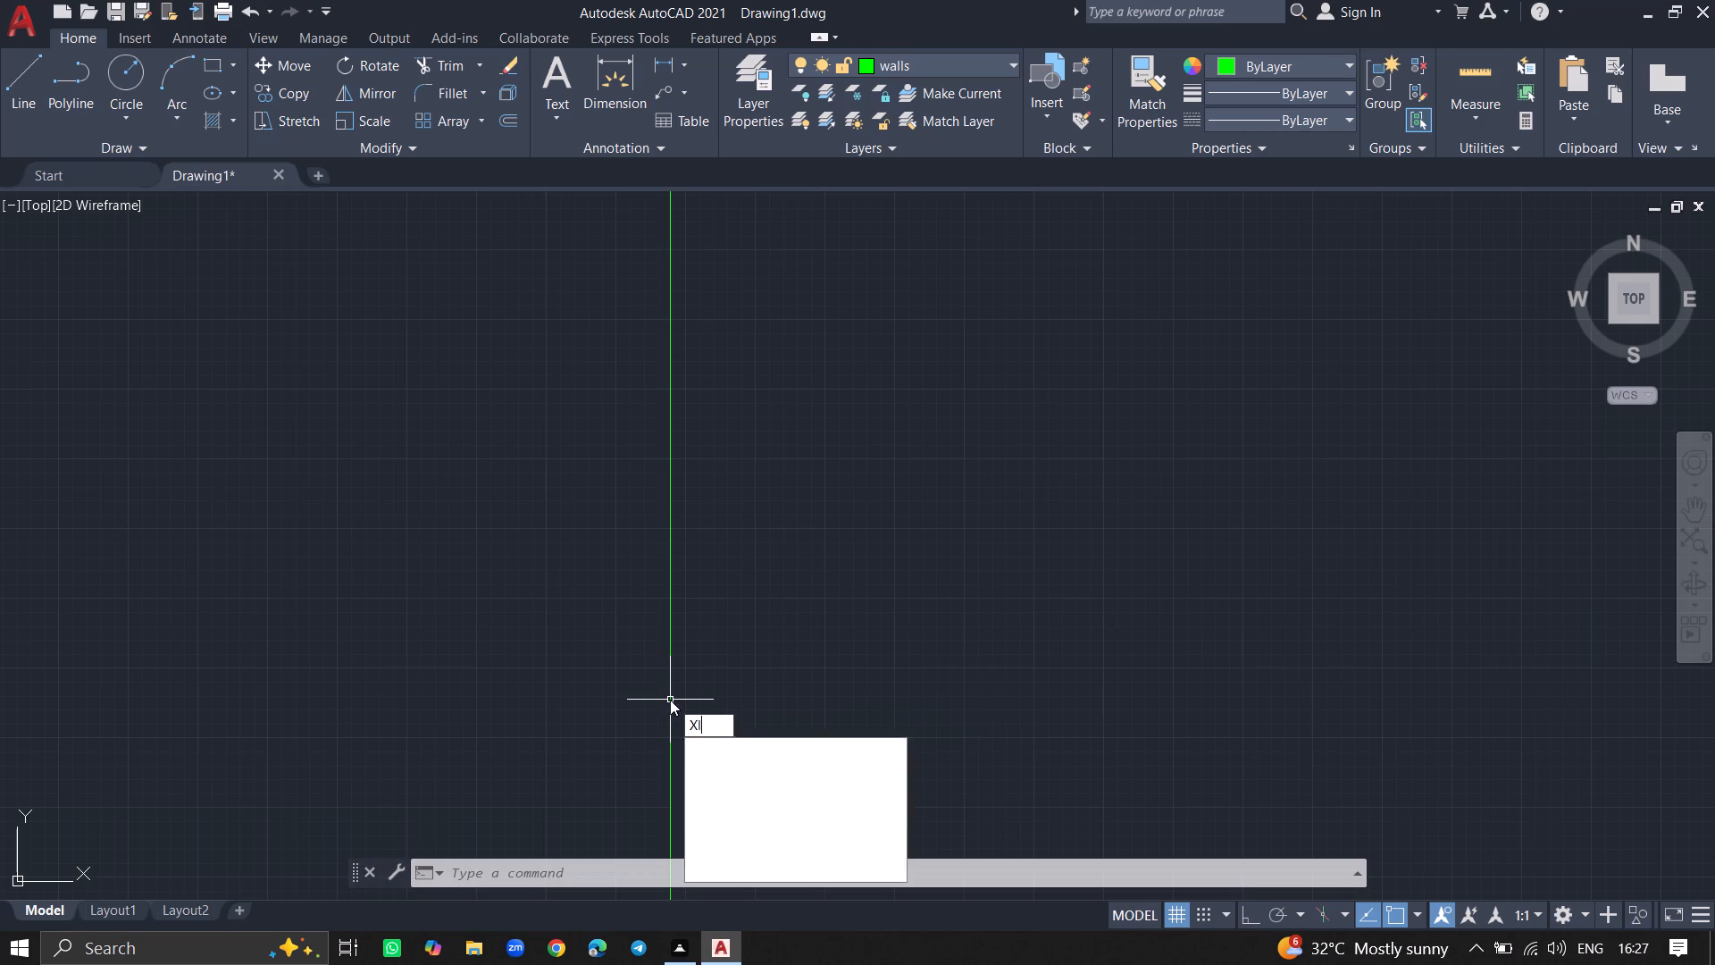
key(Return)
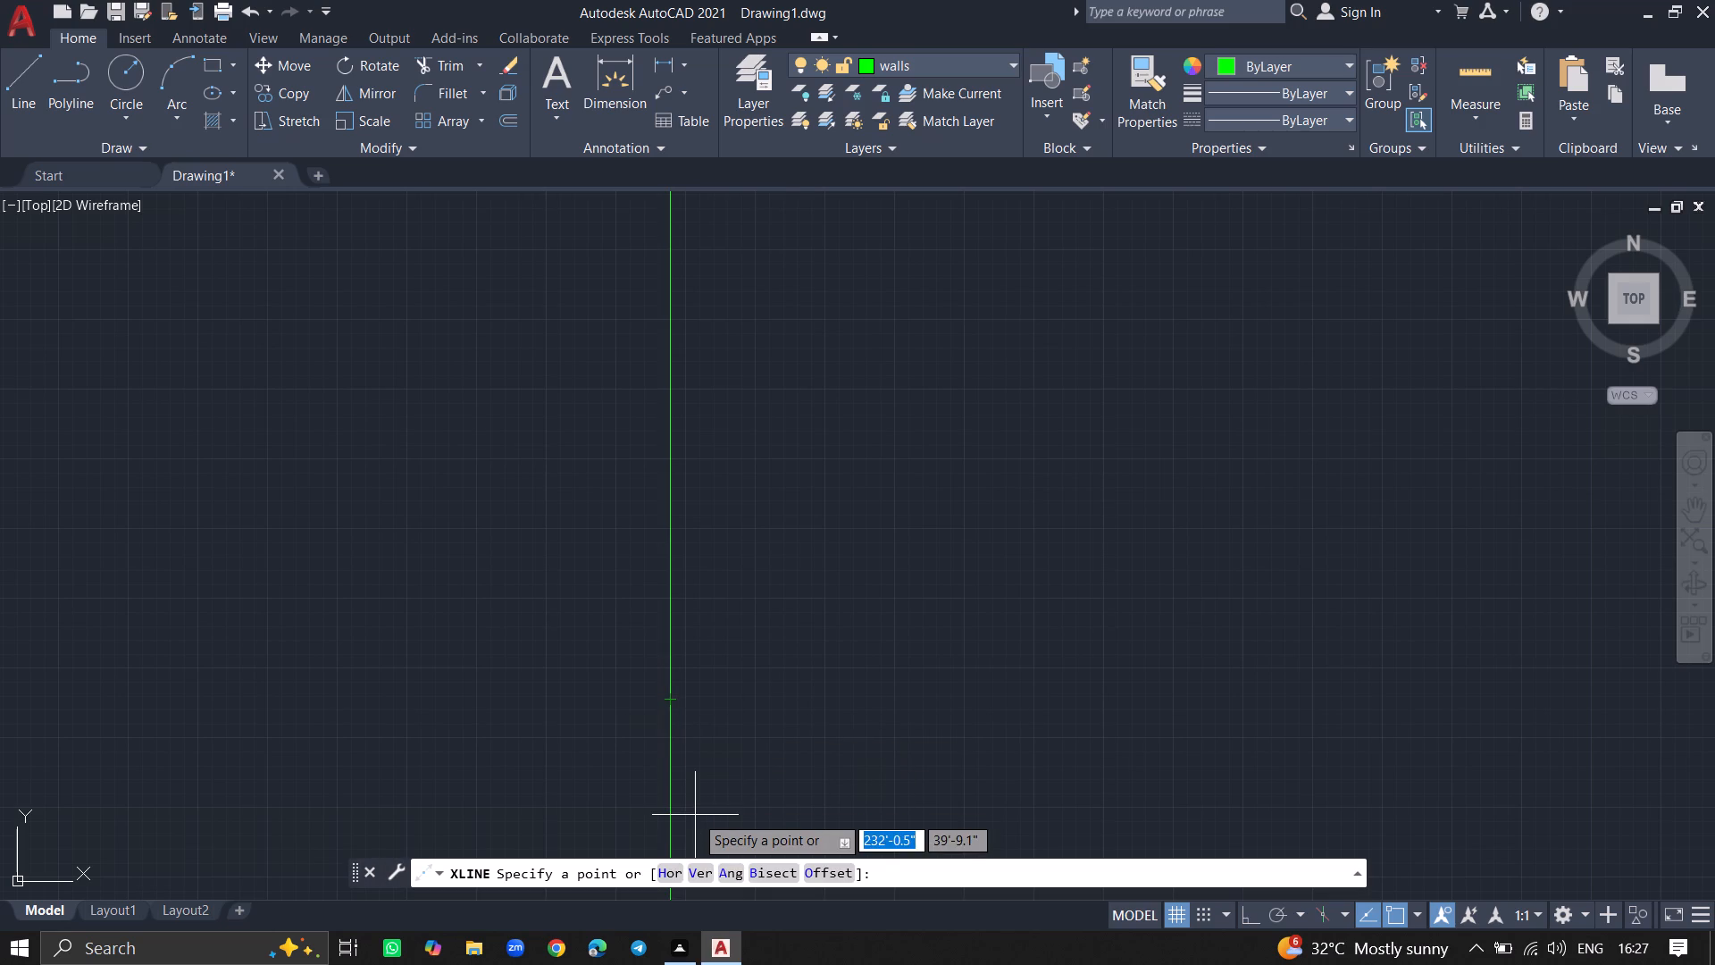
click(665, 877)
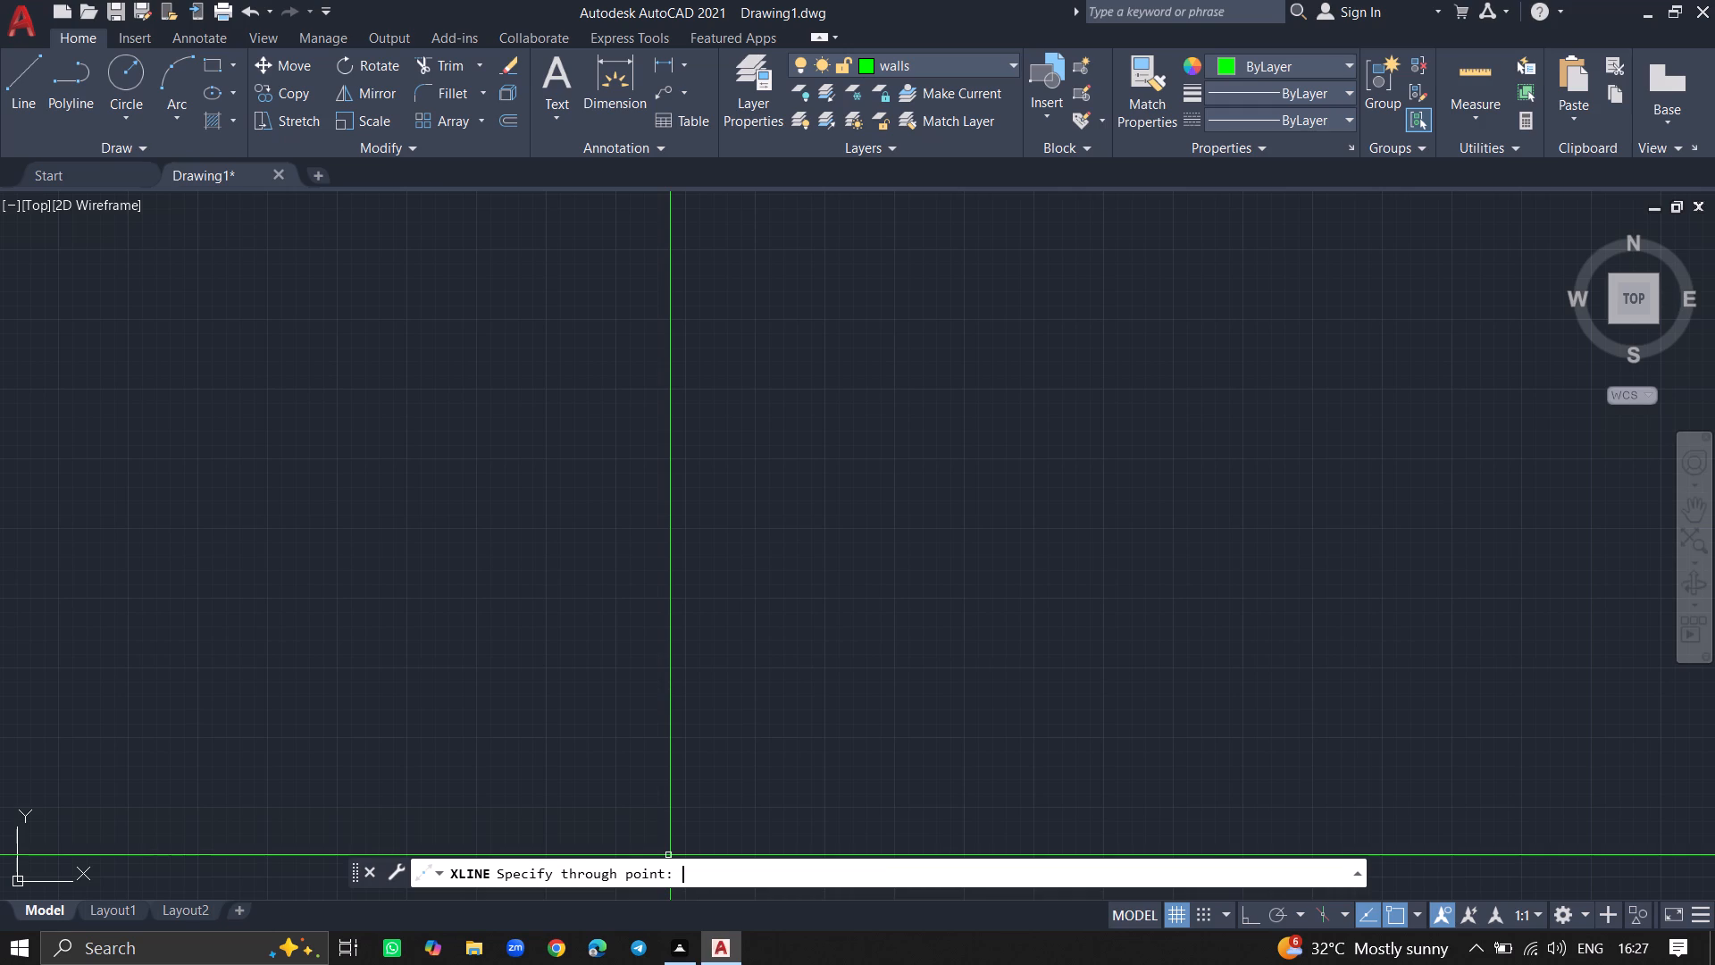
click(668, 390)
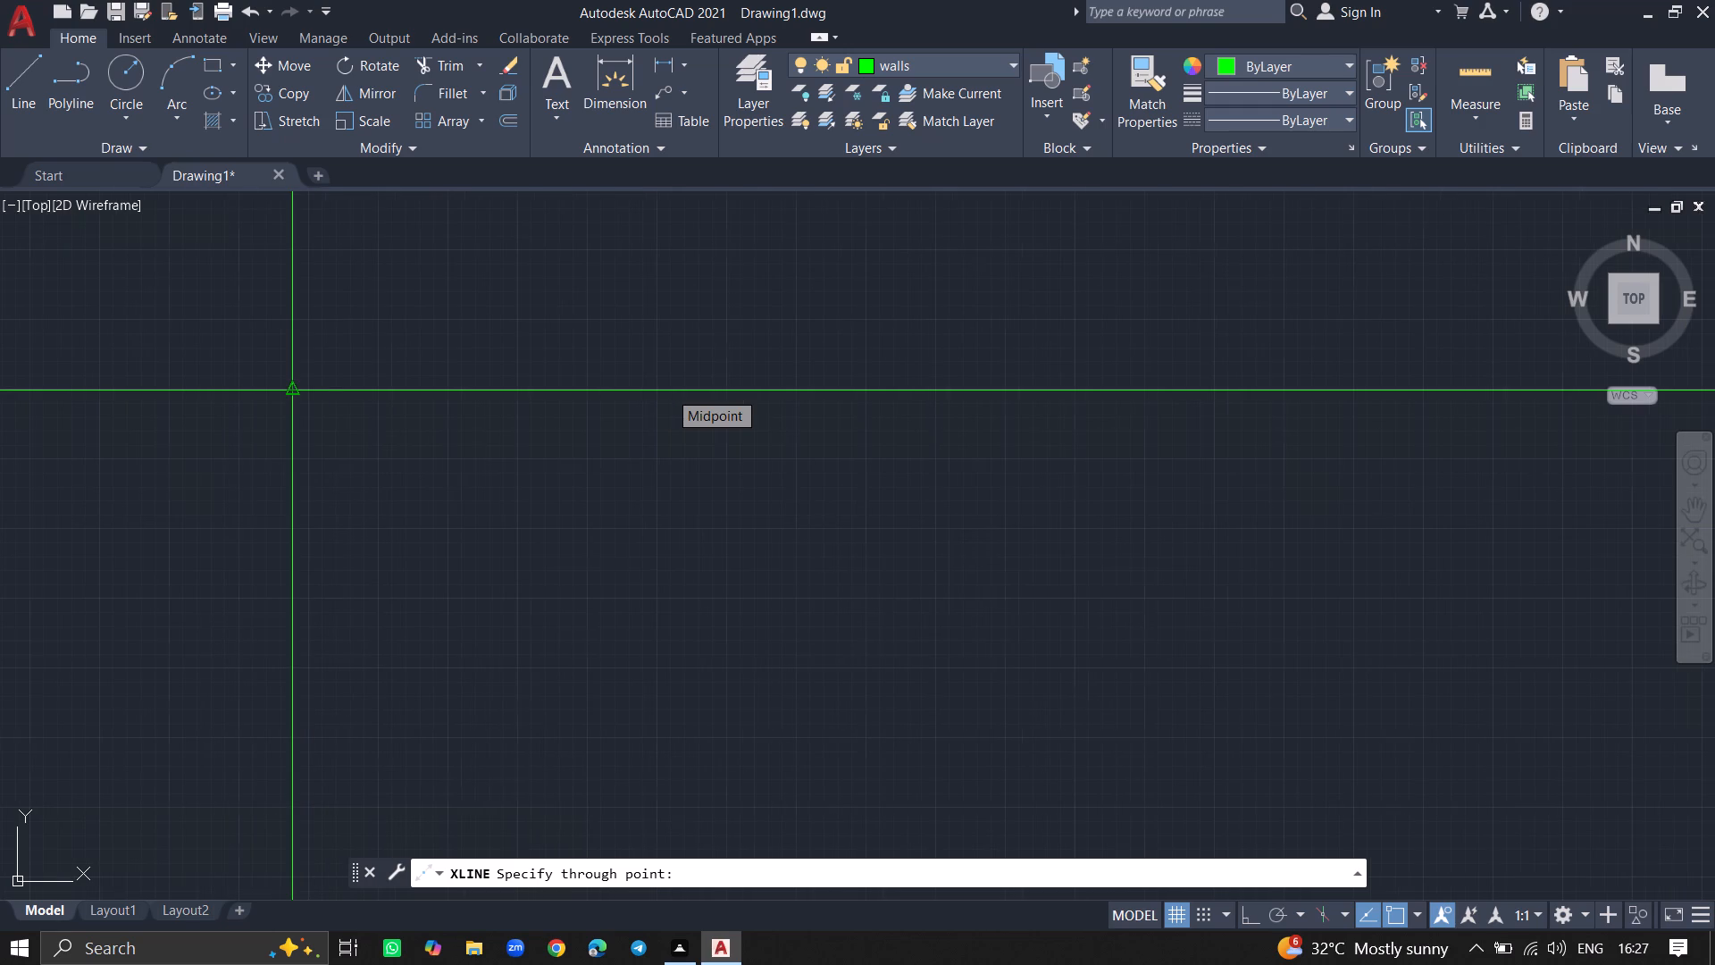
key(Return)
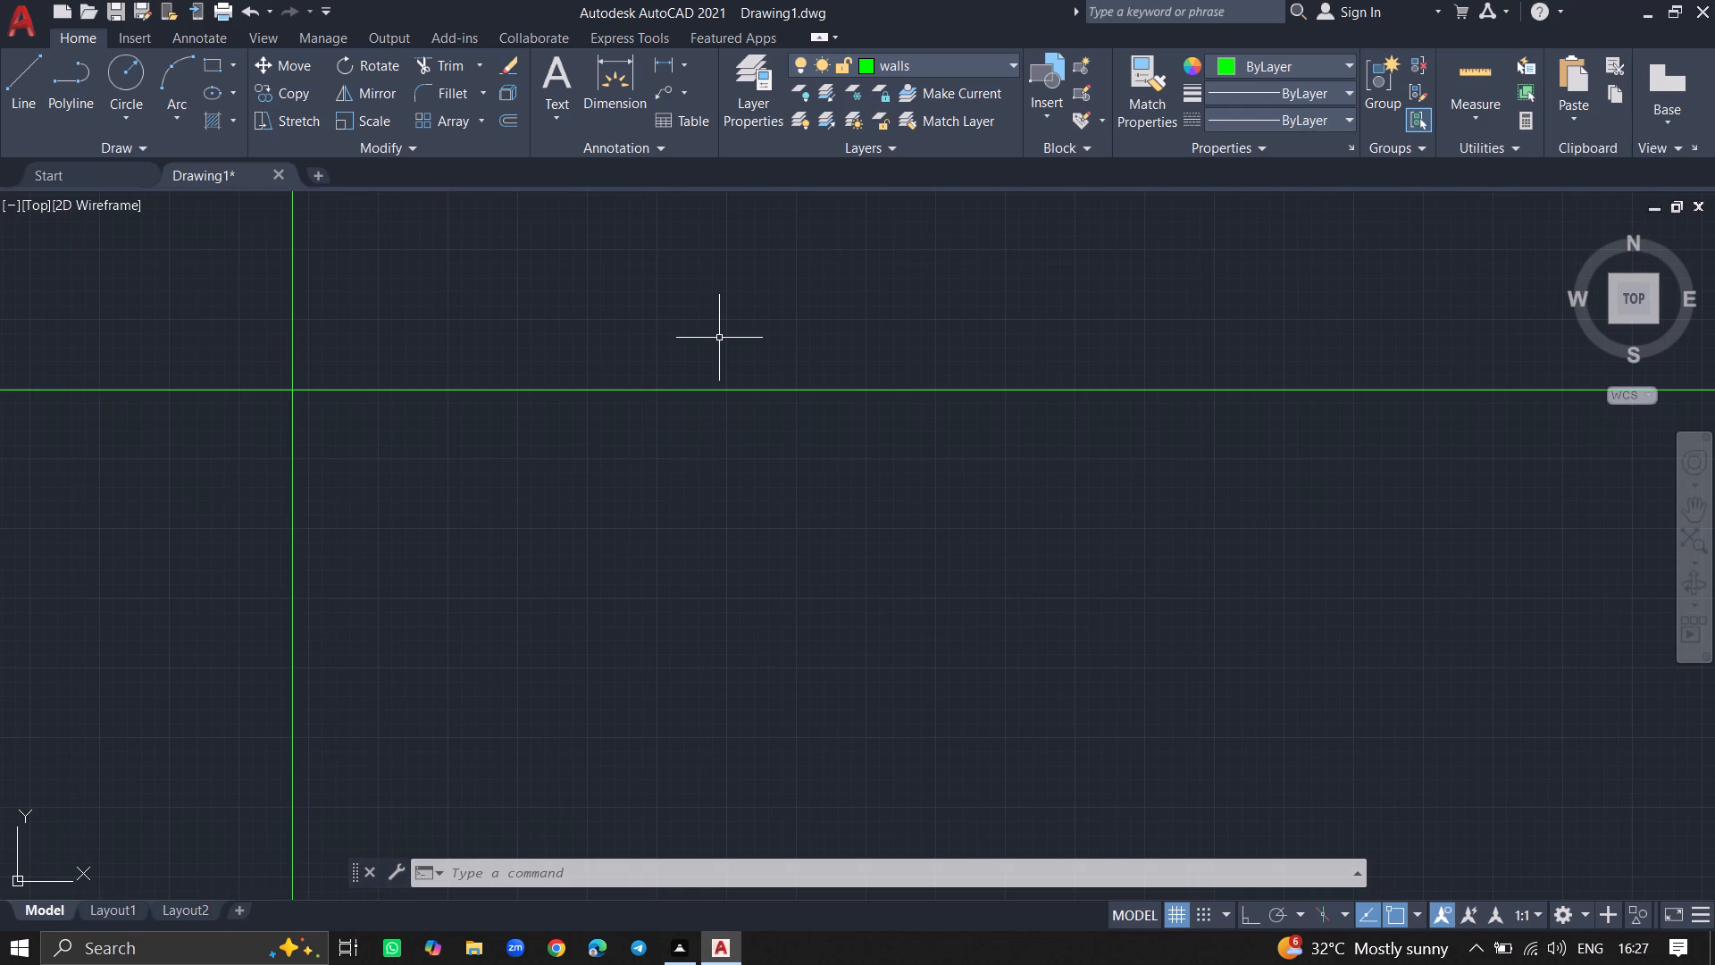
Offset the horizontal construction line 9" downward and the vertical construction line 9" to the right for the wall thickness.
text(offset)
key(Return)
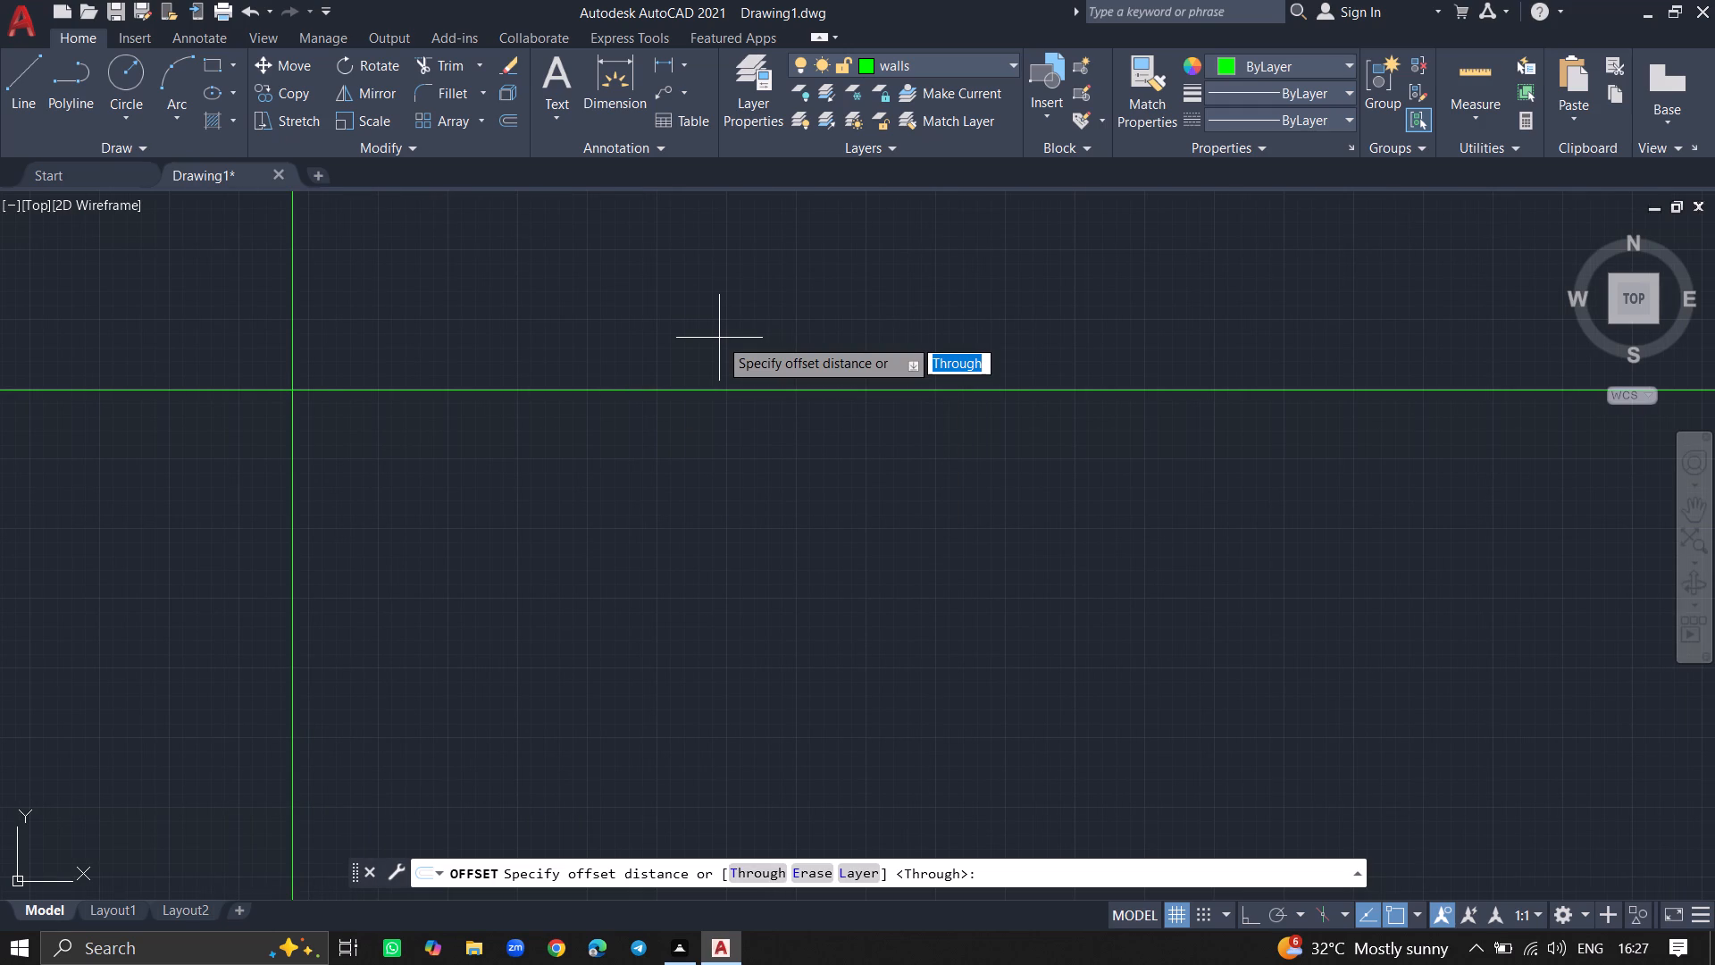
key(9)
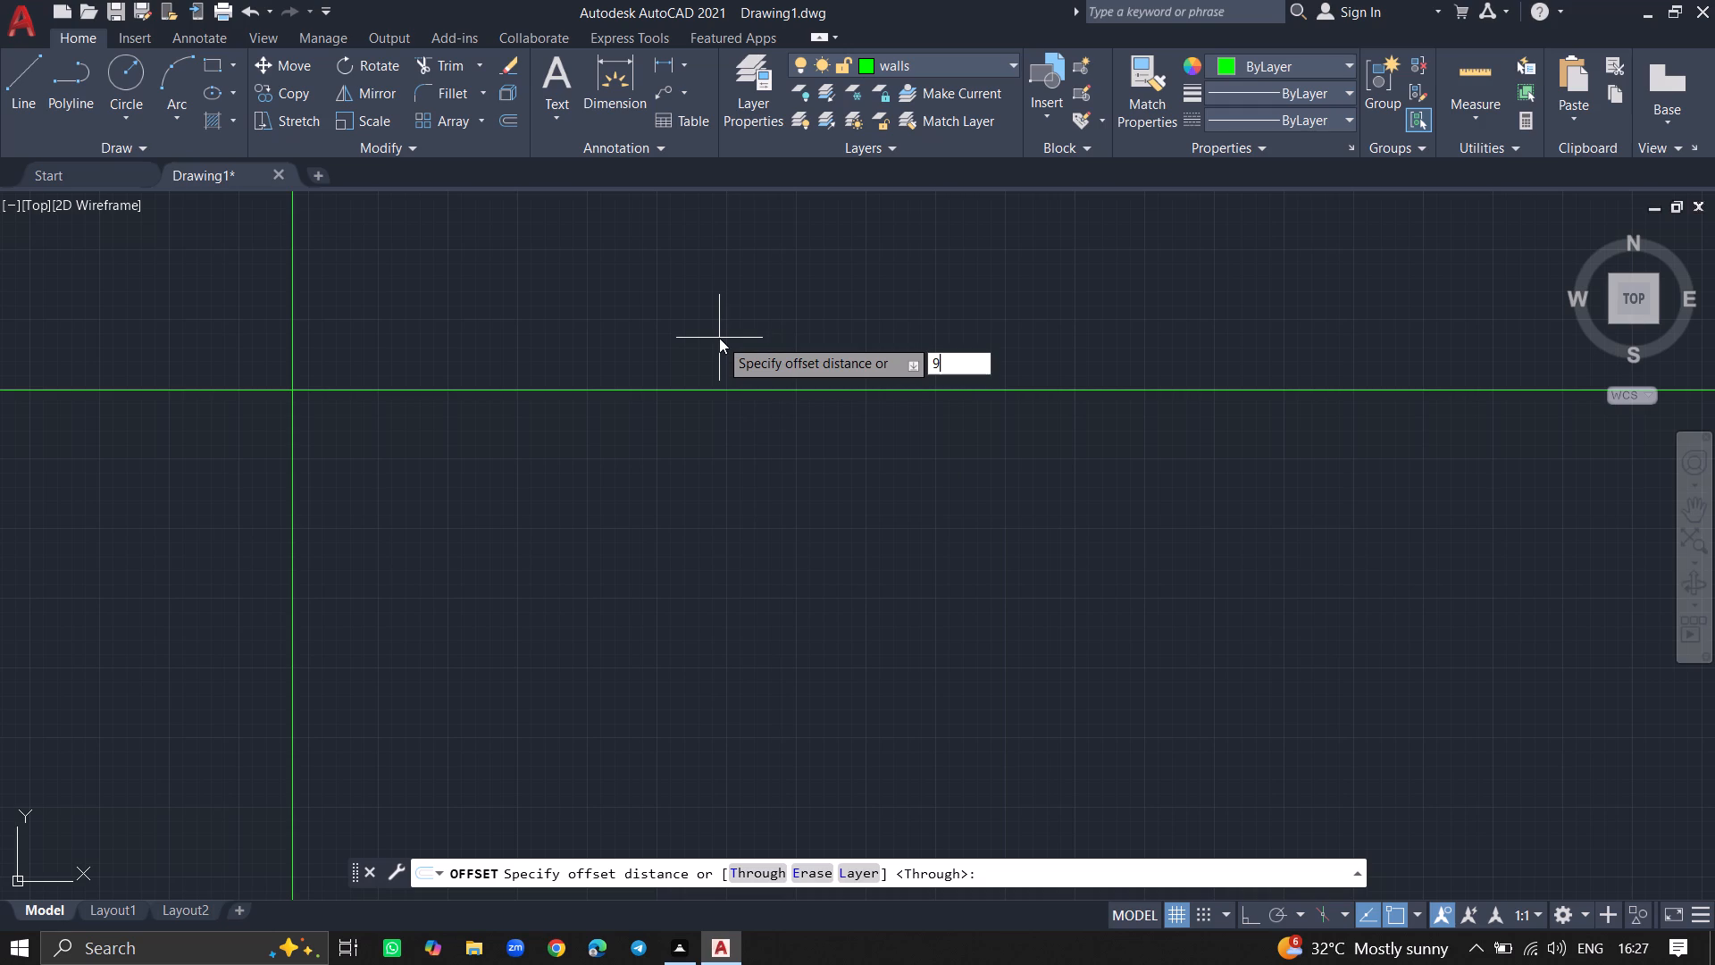
key(shift+quotedbl)
key(Return)
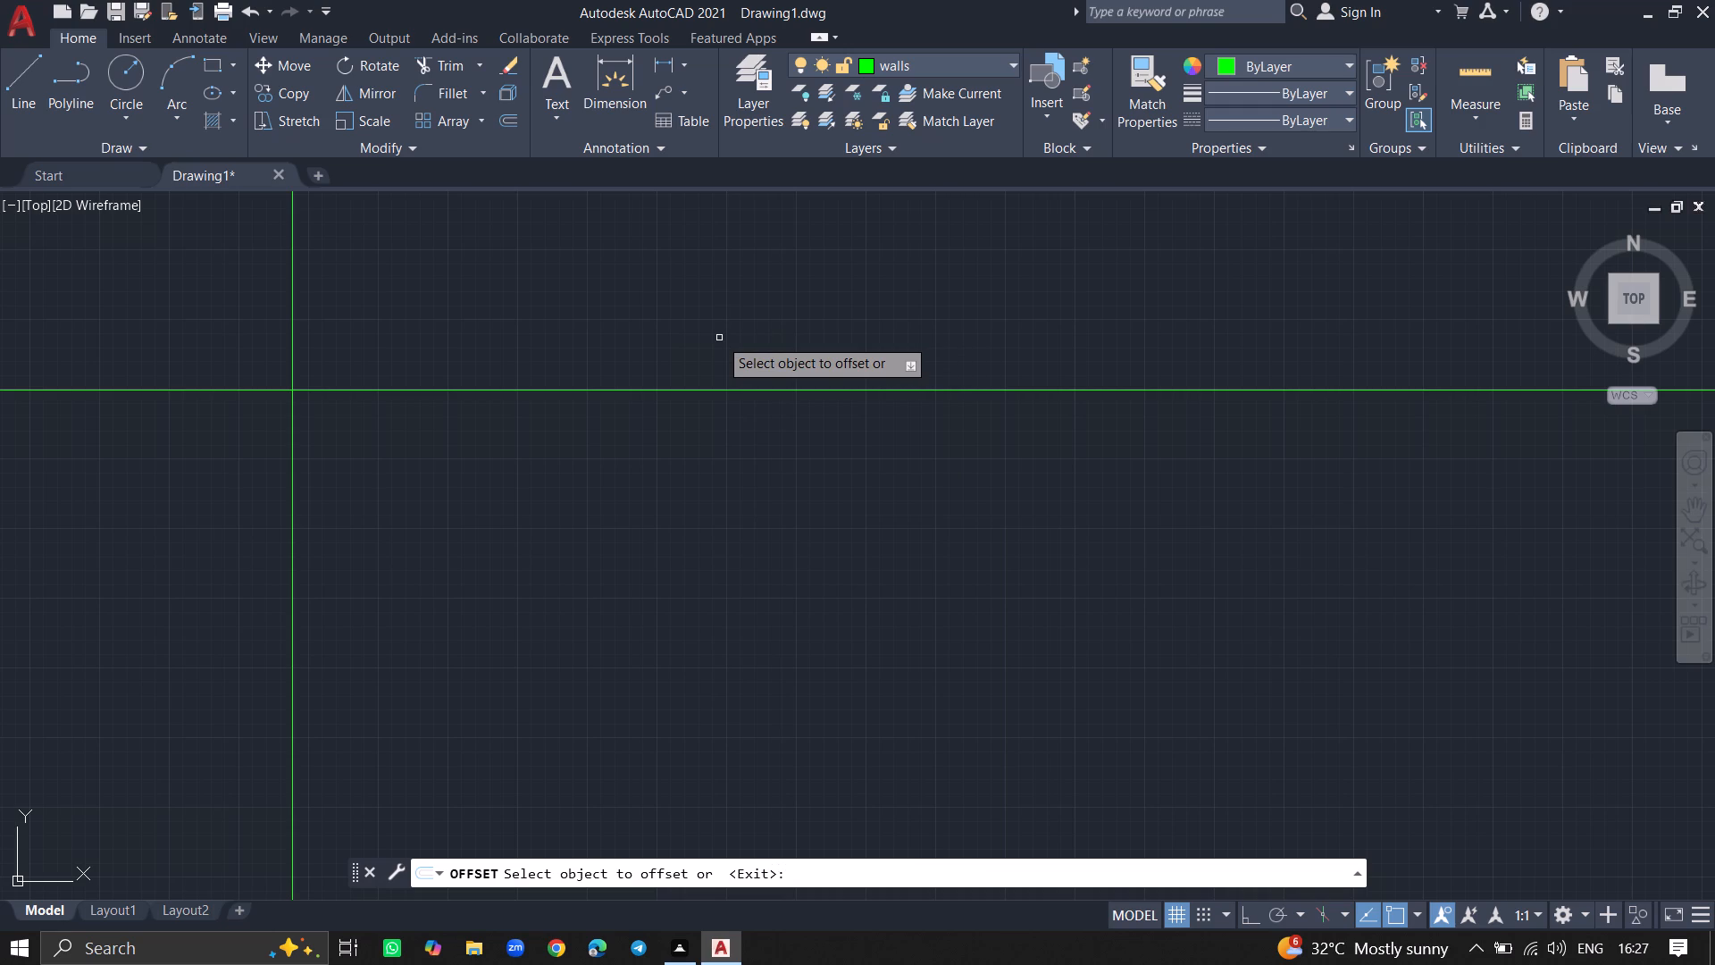
click(719, 389)
click(713, 492)
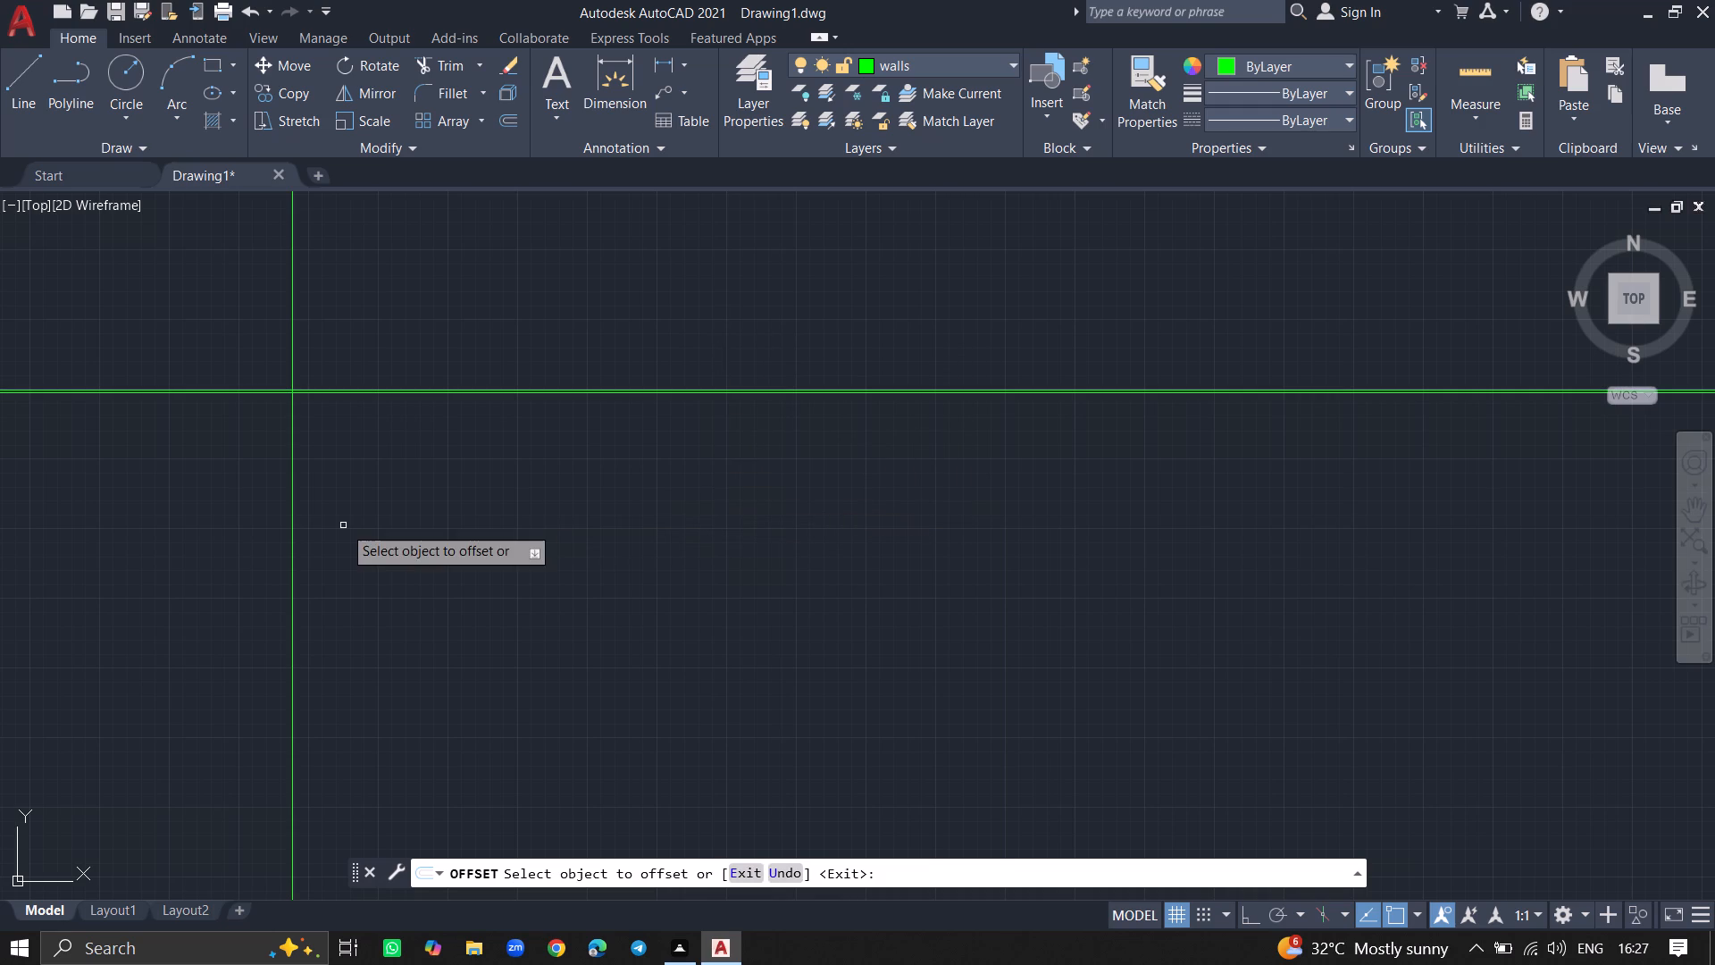
drag(290, 525, 360, 525)
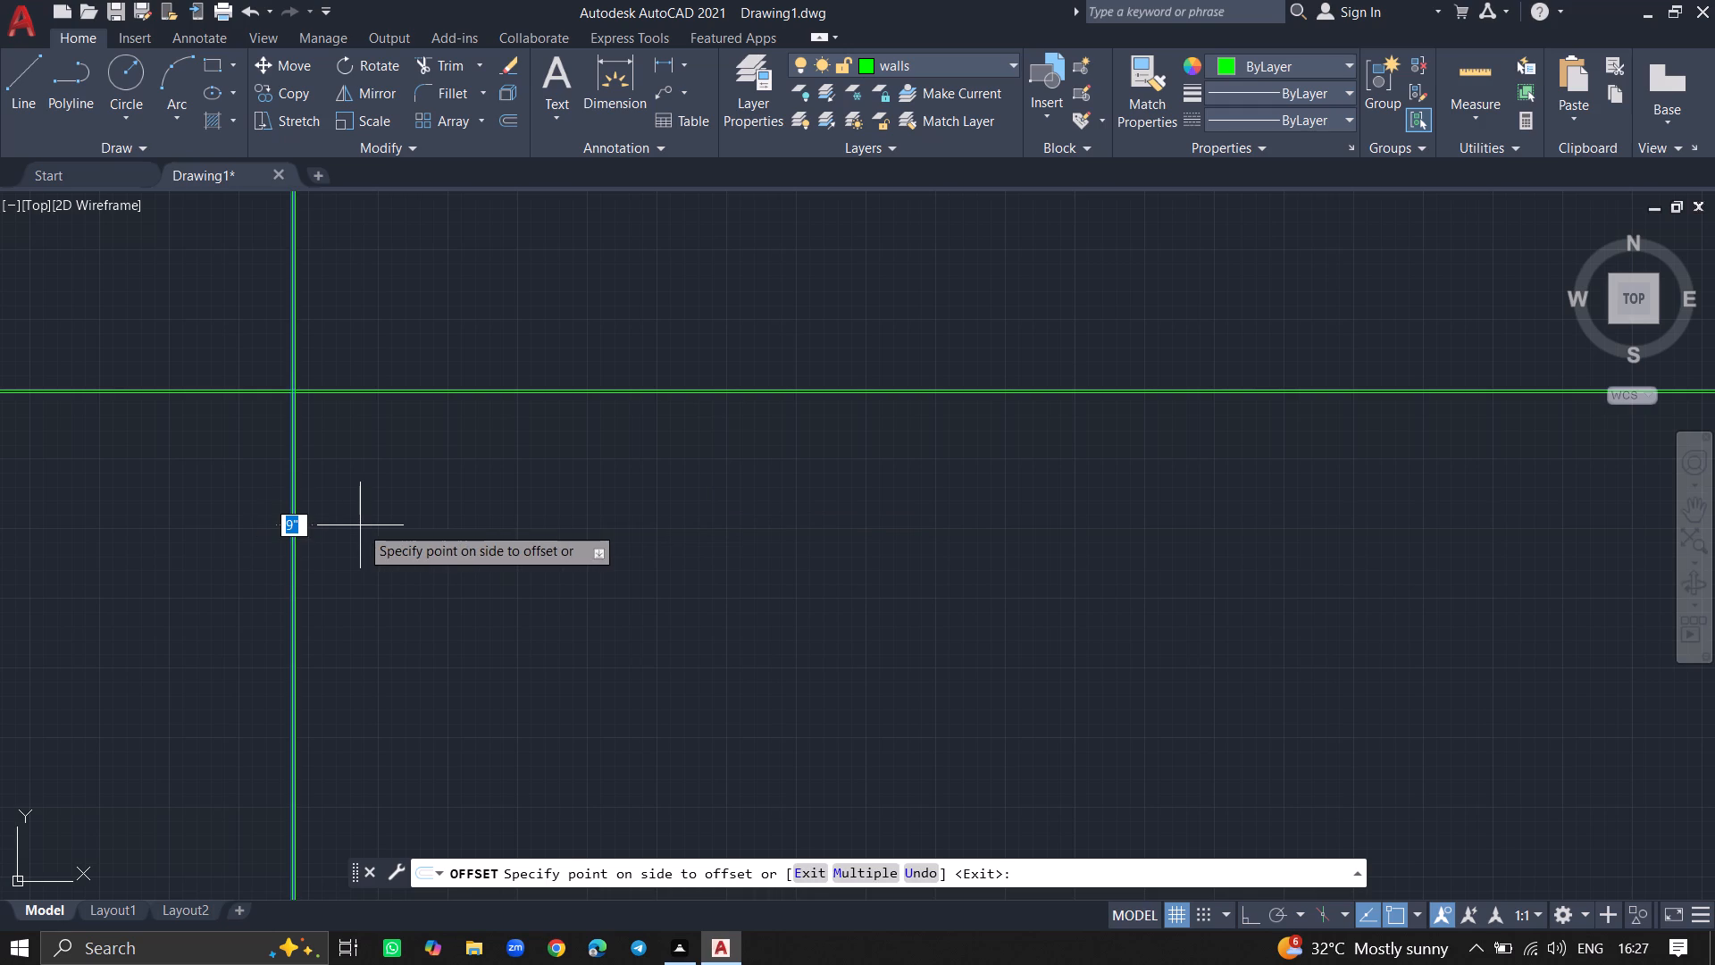
click(360, 525)
key(Return)
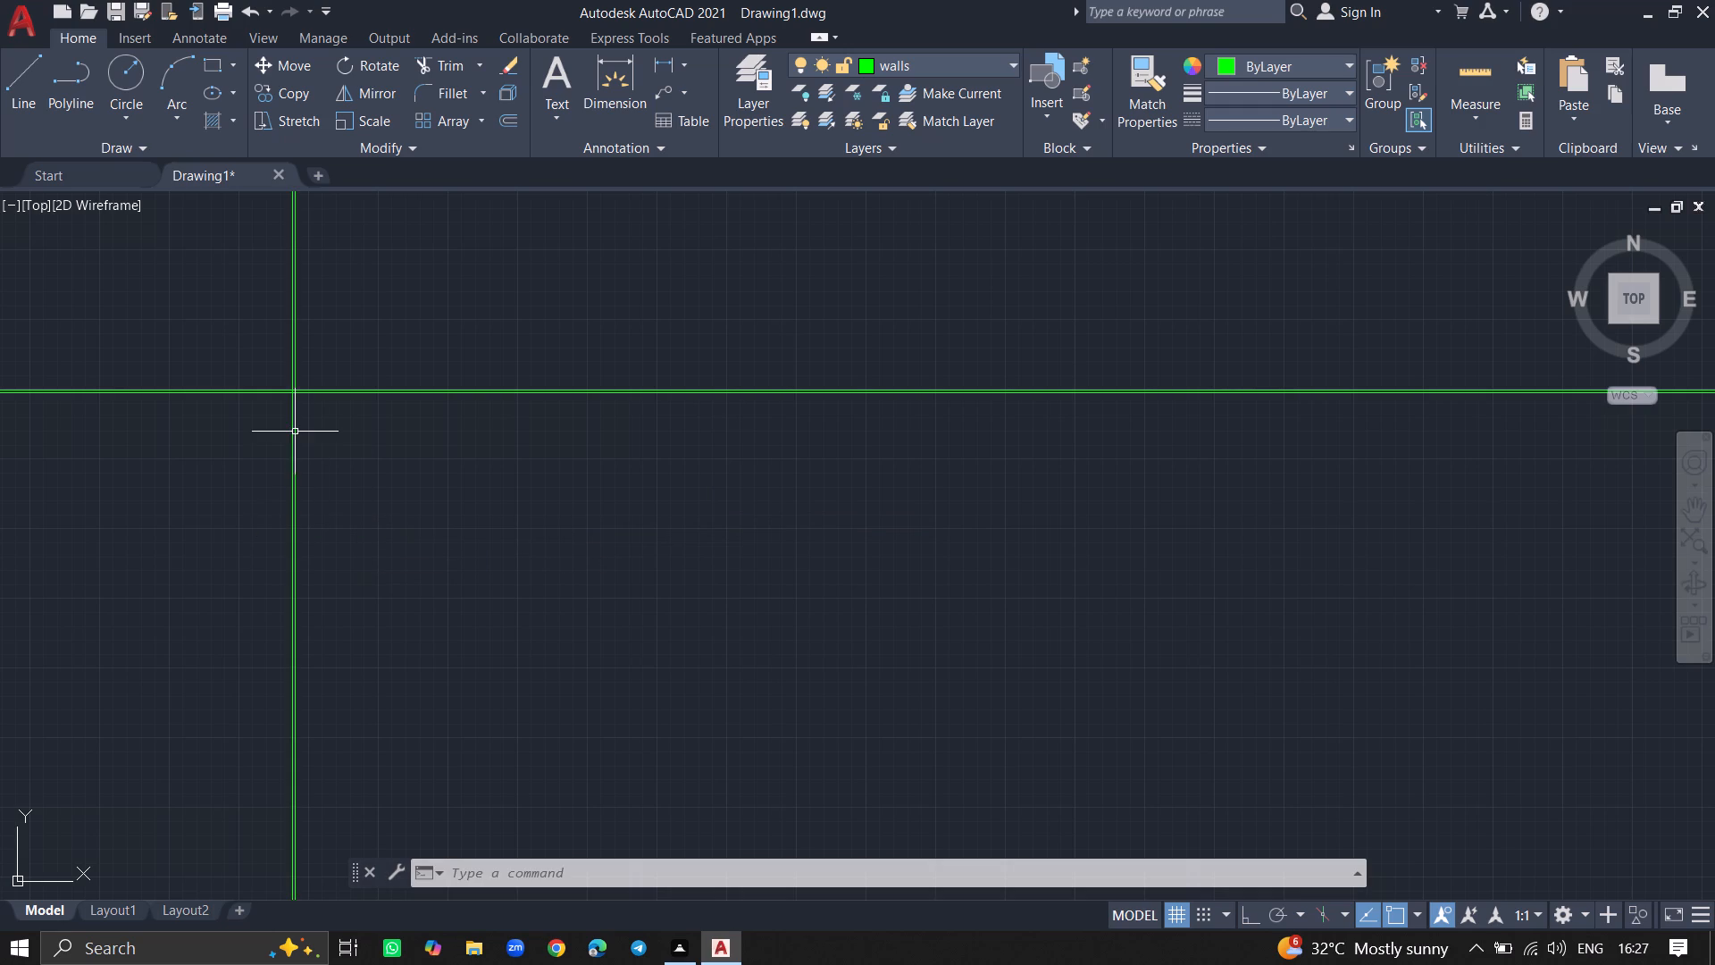
Trim both vertical lines above the horizontal pair and both horizontal lines left of the vertical pair to form the upper-left wall corner.
ctrl+scroll(241, 321, up, 2)
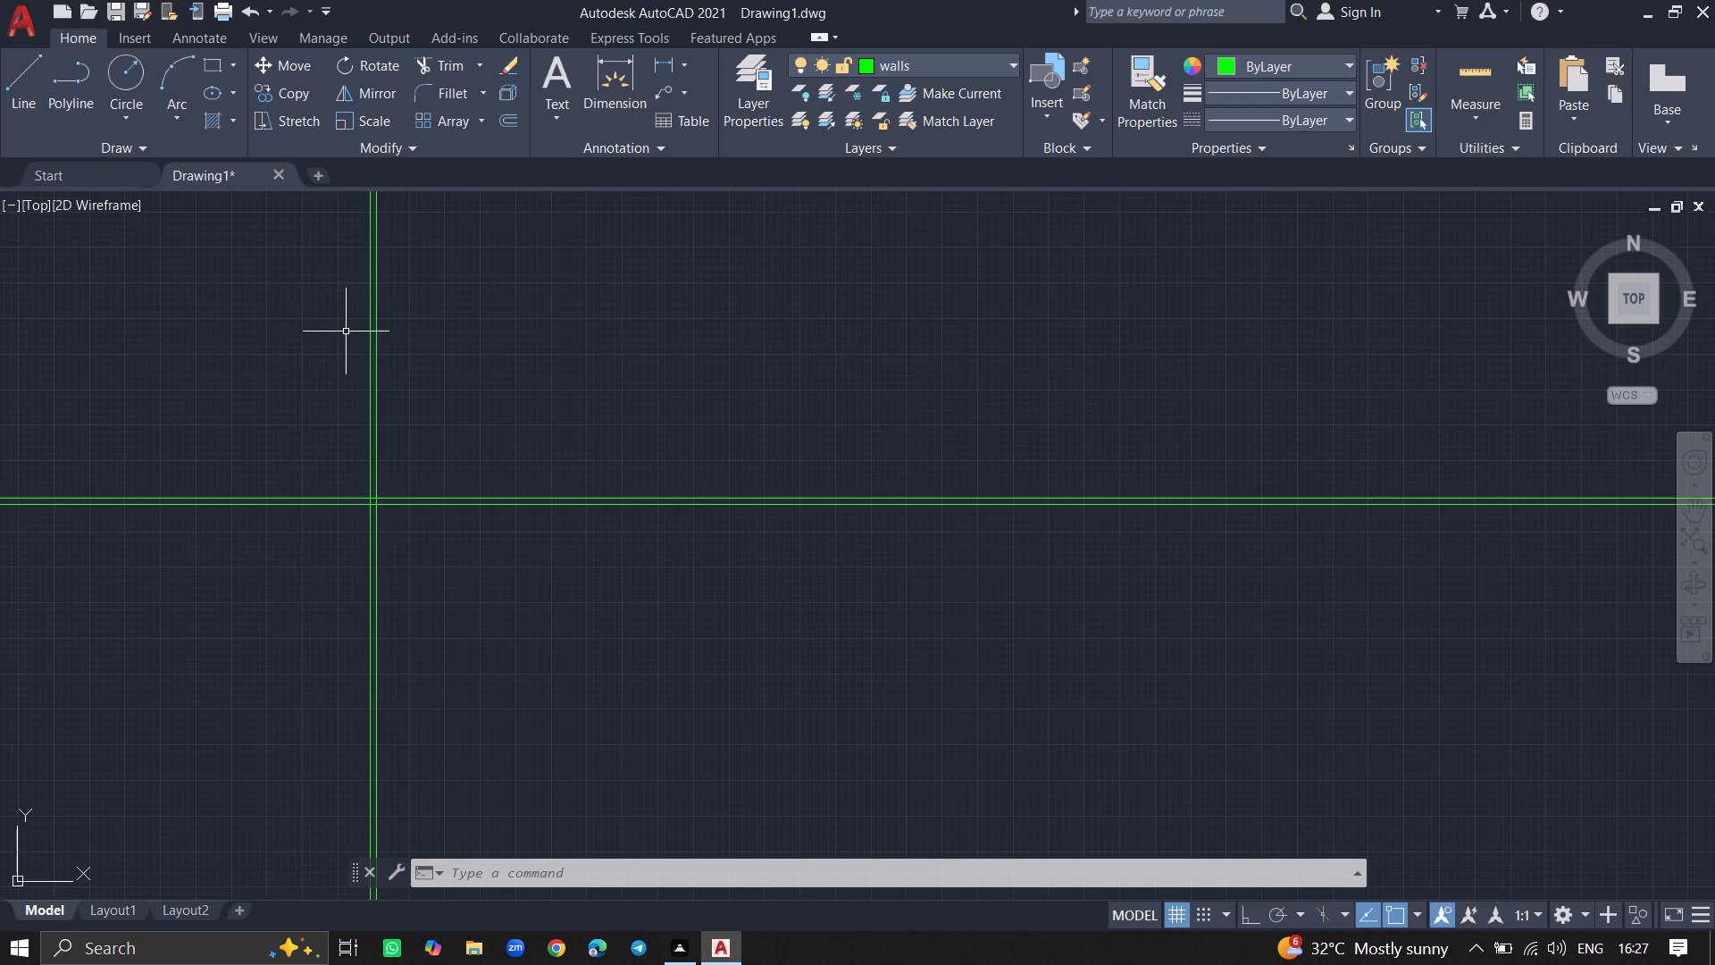
text(trim)
key(Return)
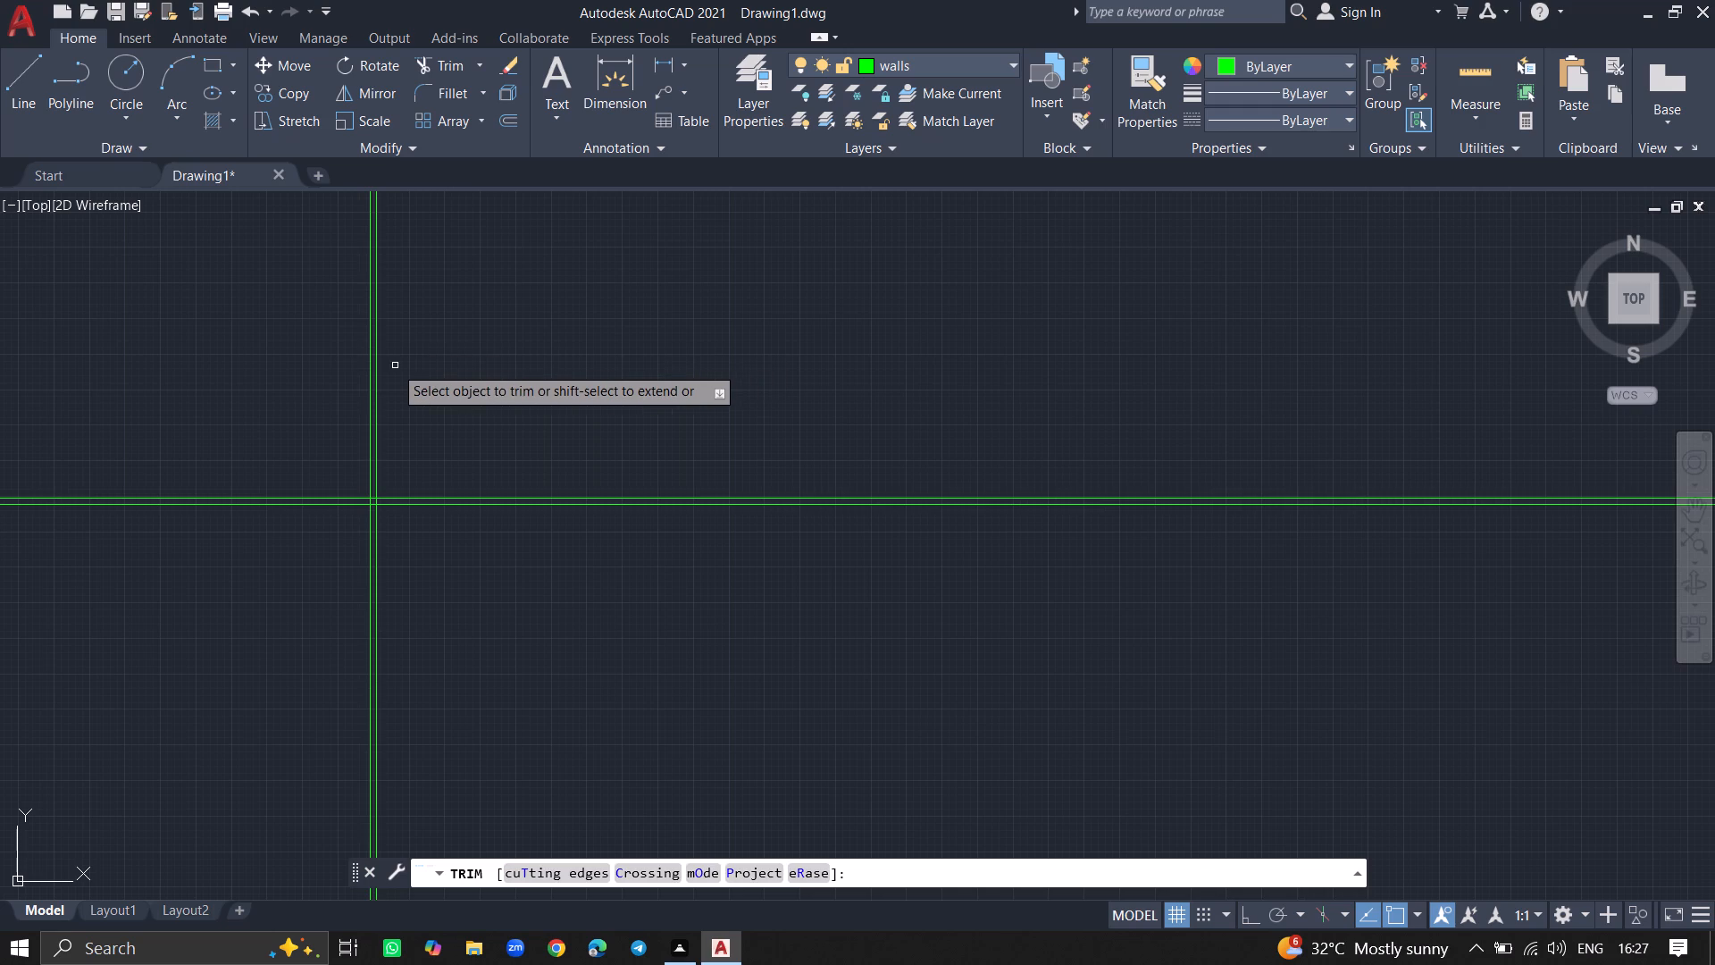
click(372, 372)
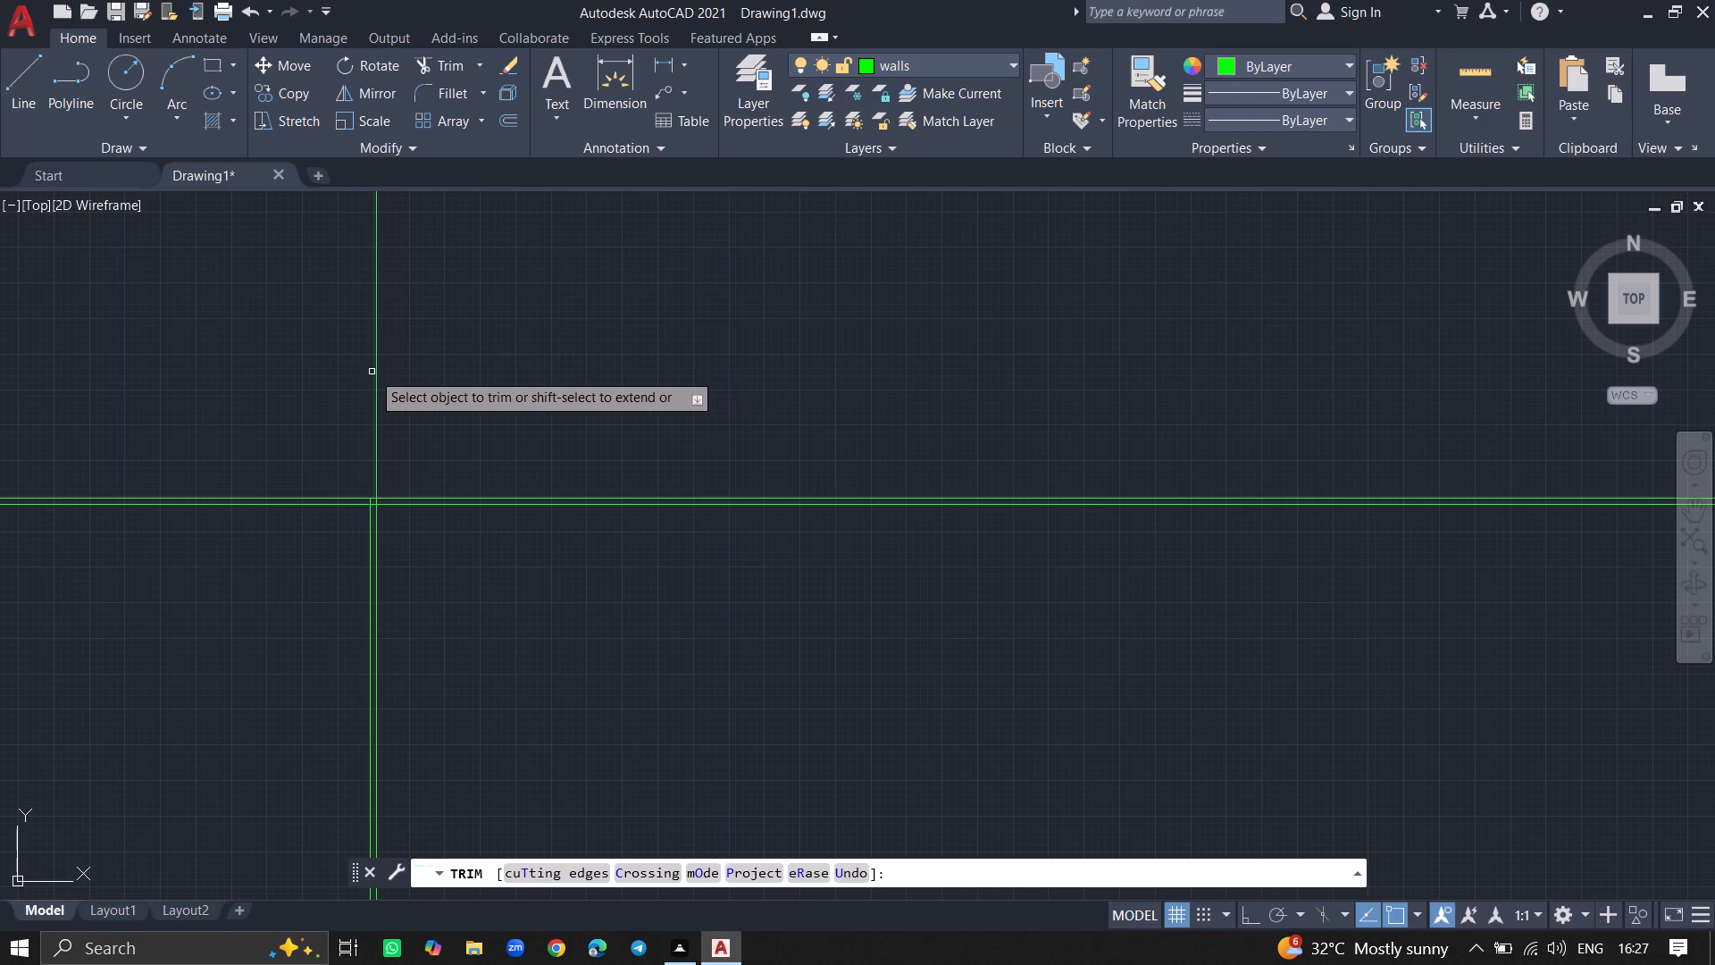
click(380, 371)
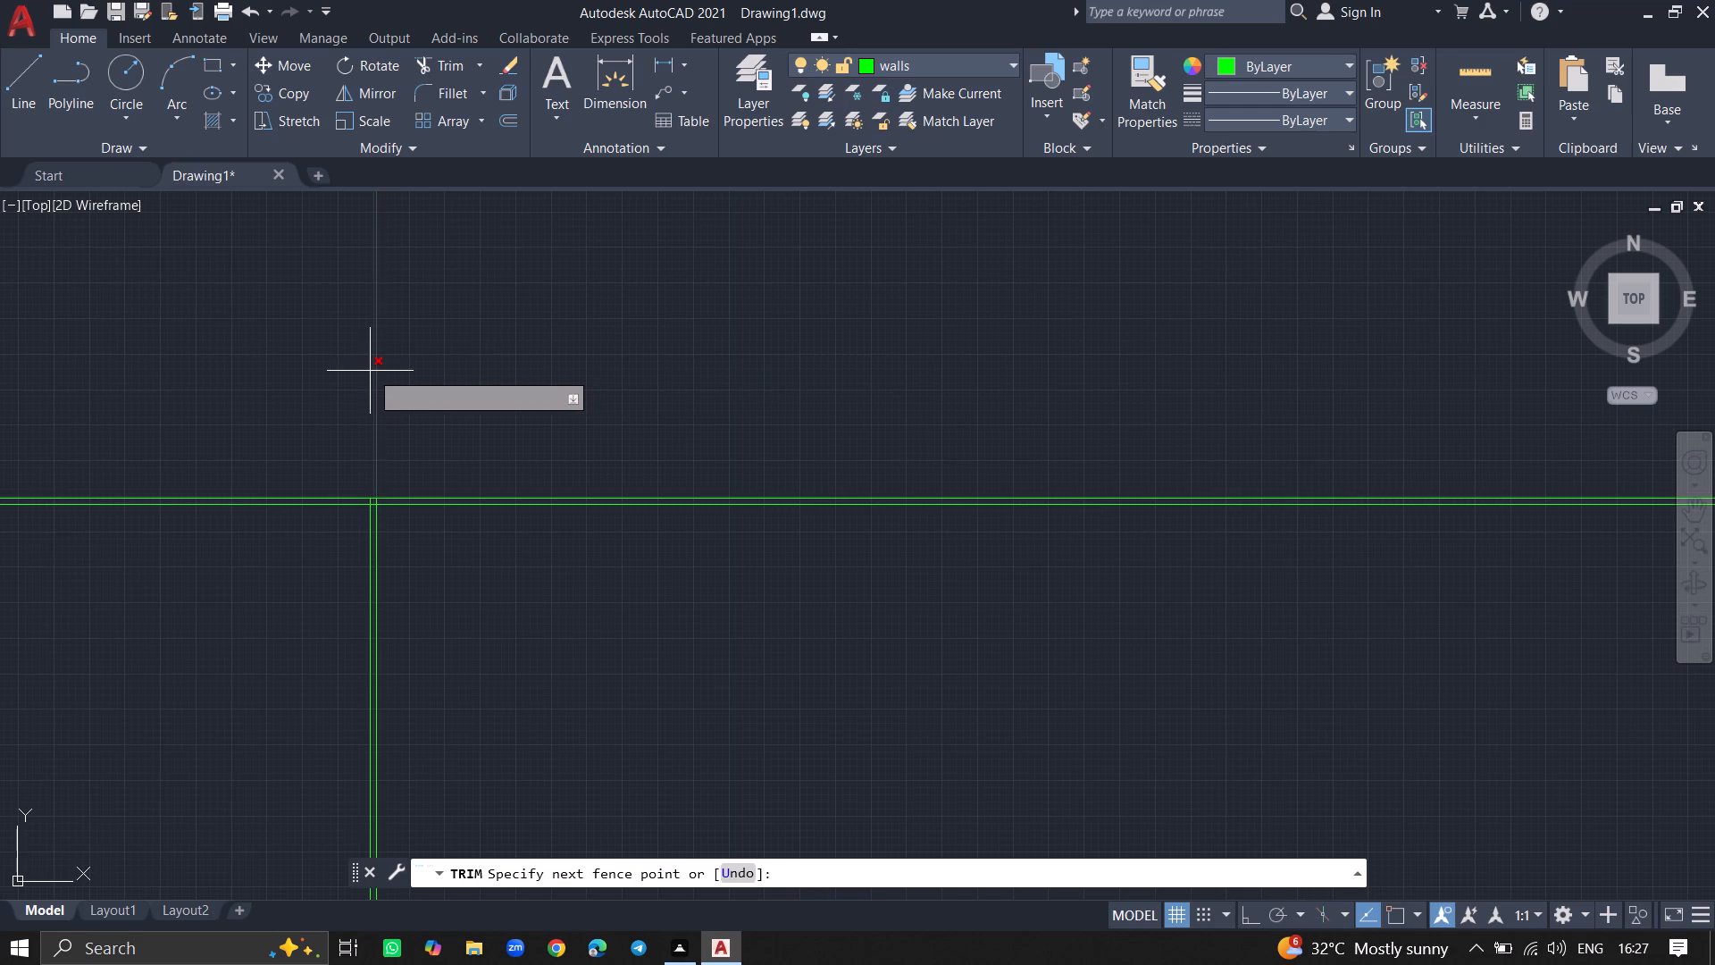
click(370, 371)
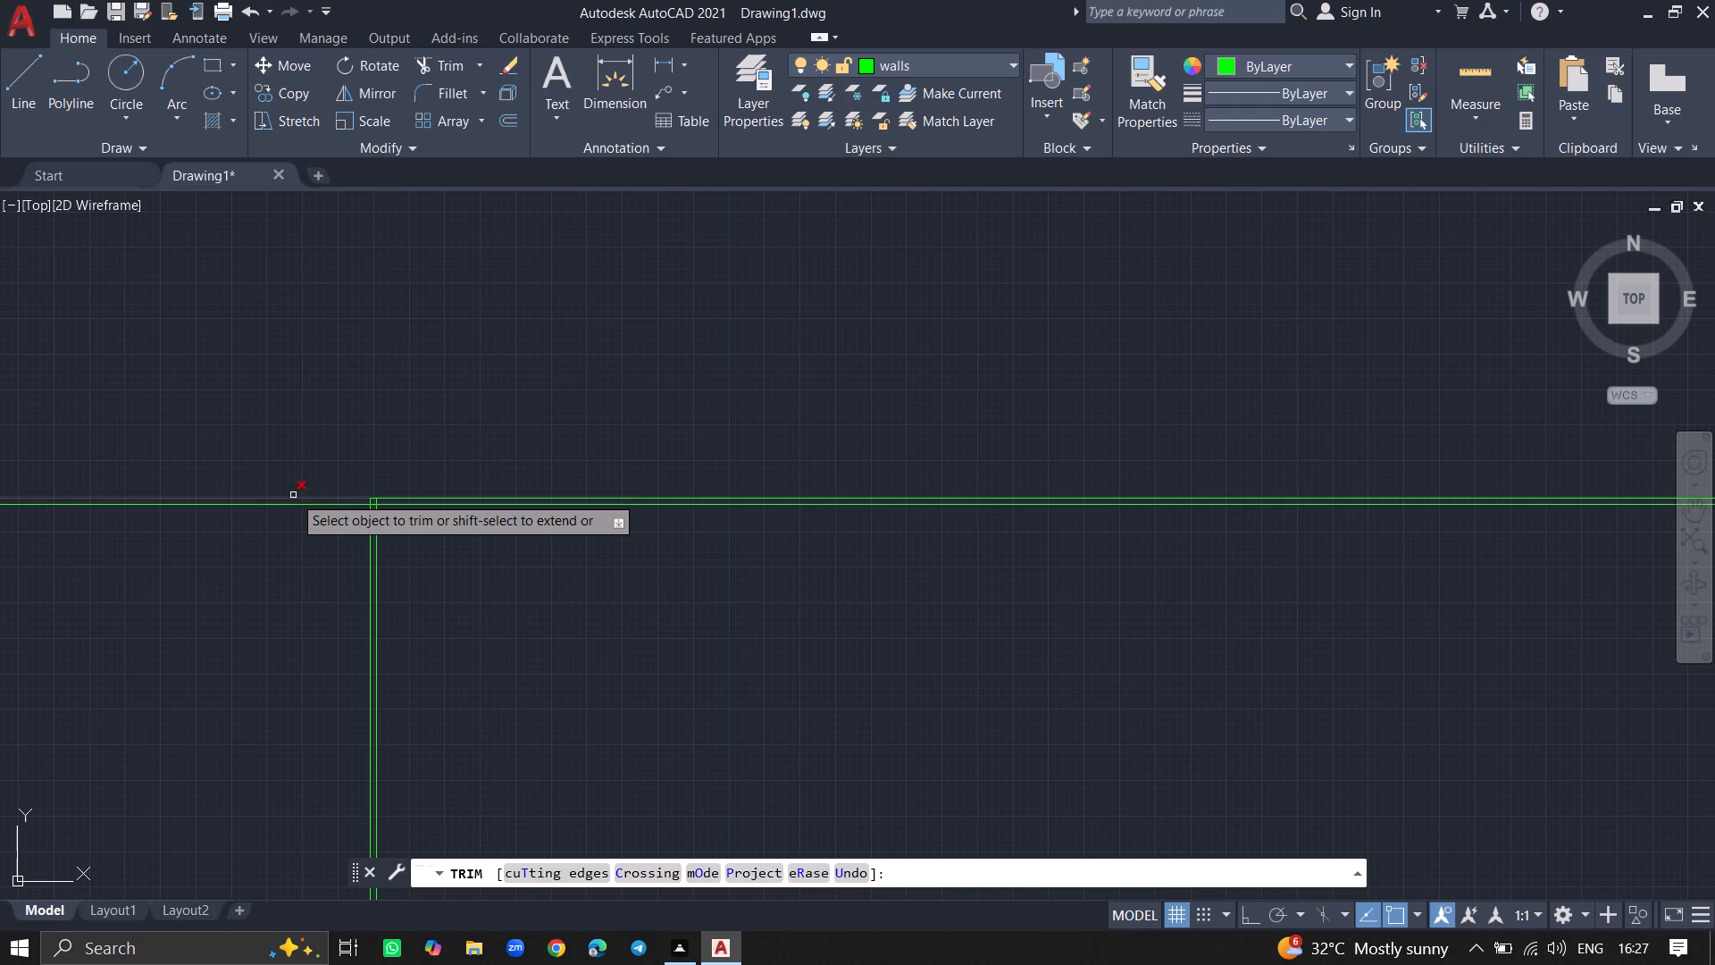
click(293, 495)
click(293, 505)
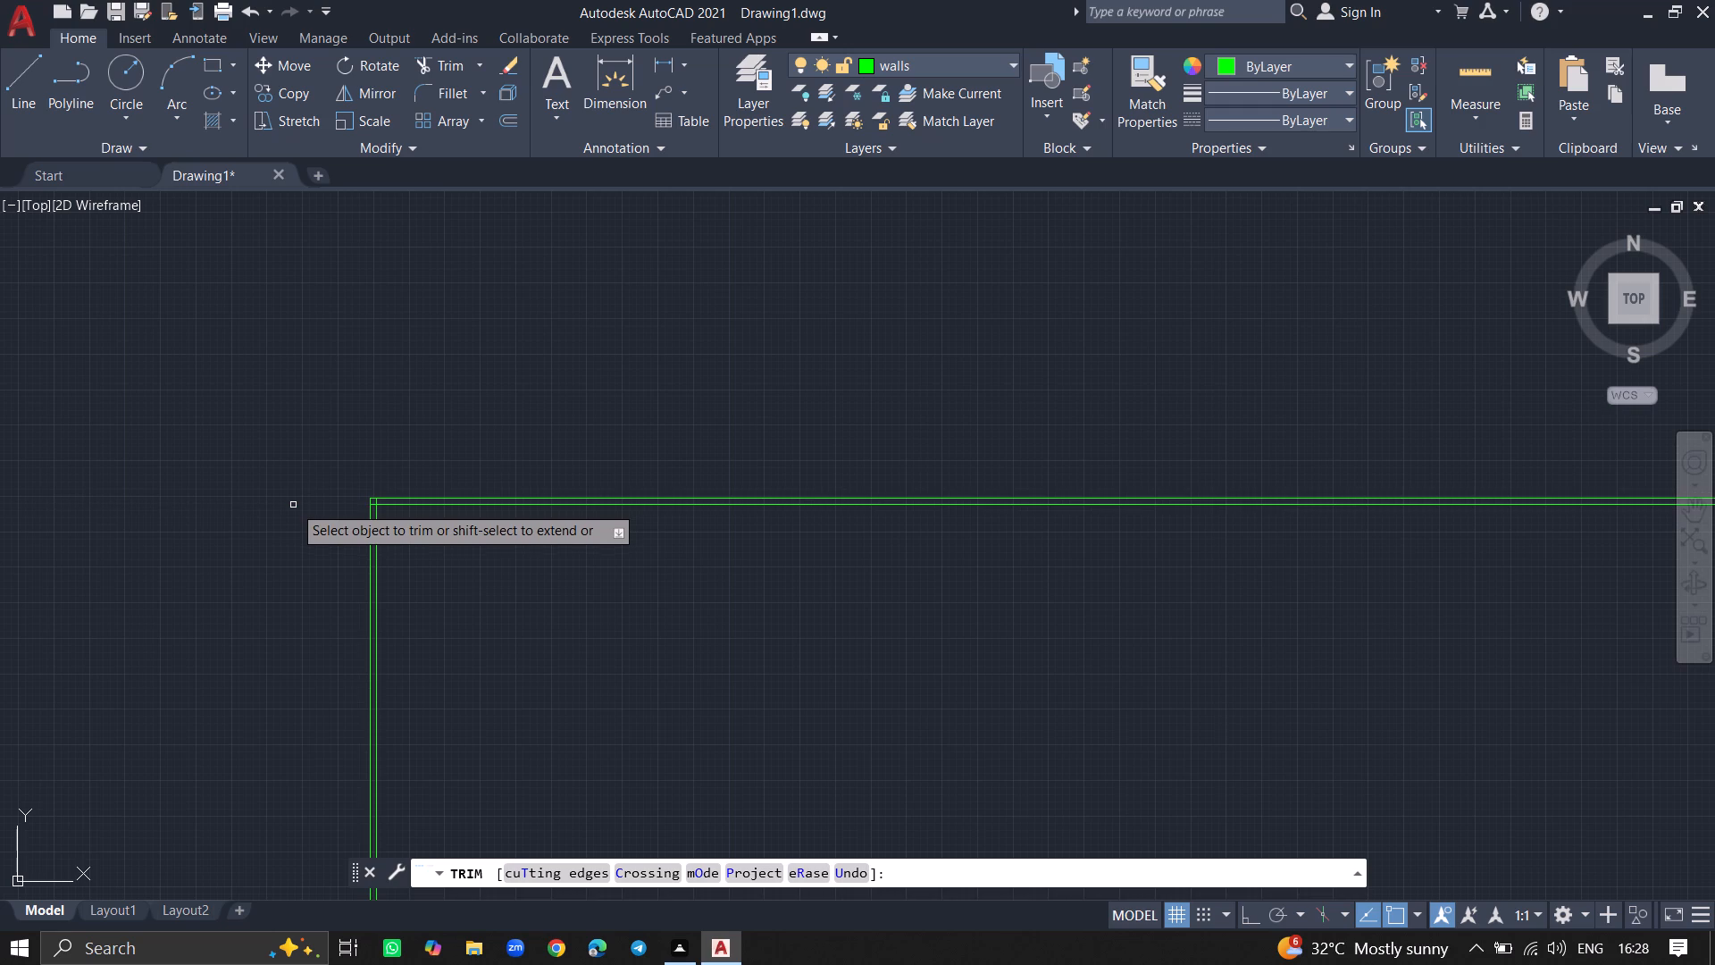
key(Return)
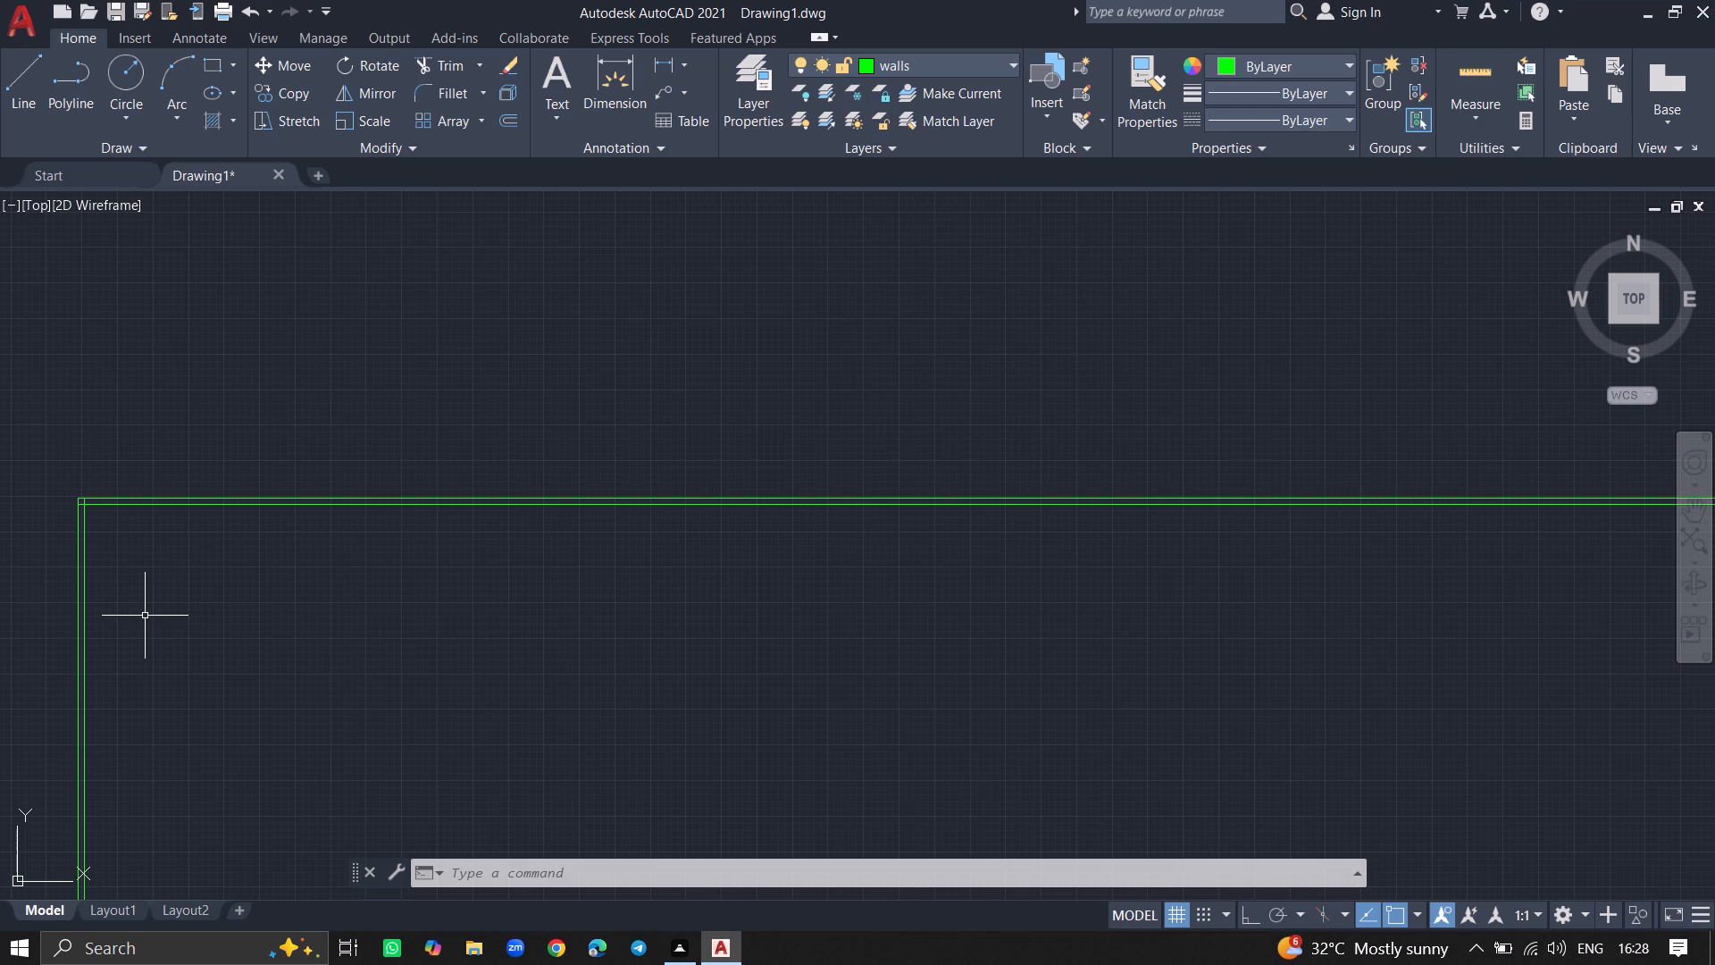
Save the drawing in the Documents folder under the file name houseplan 222.
key(ctrl+s)
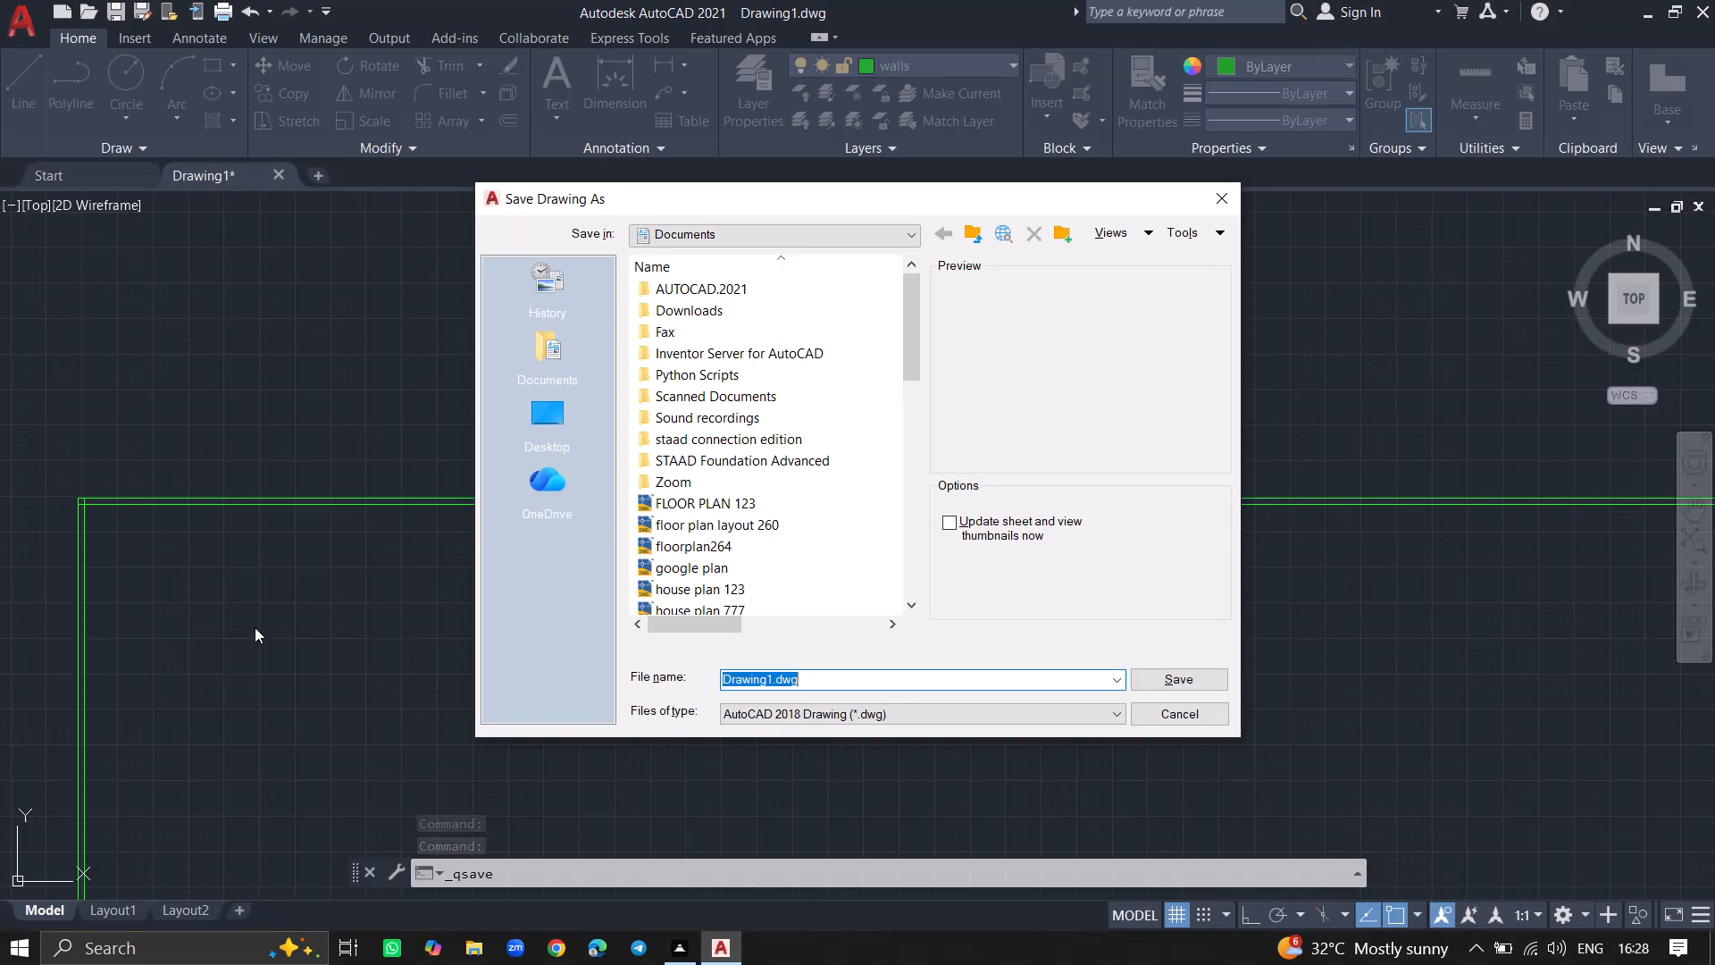
click(824, 675)
click(824, 675)
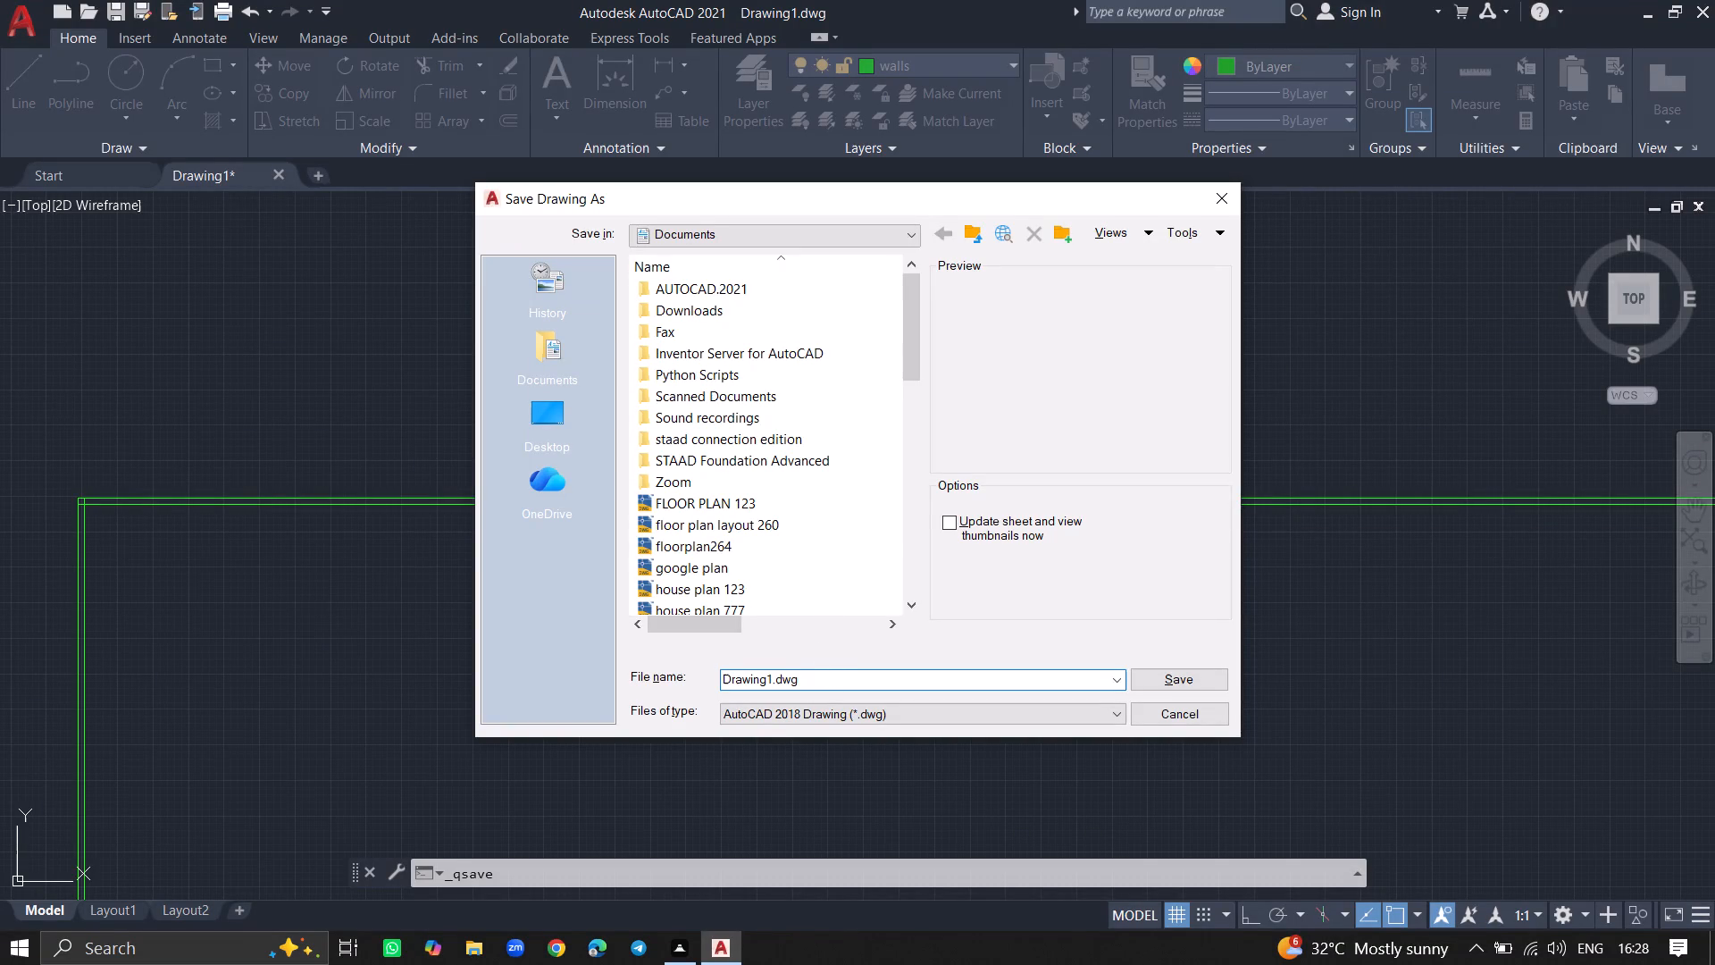
key(BackSpace)
key(BackSpace)
key(BackSpace)
key(BackSpace)
key(BackSpace)
key(BackSpace)
key(BackSpace)
key(BackSpace)
key(BackSpace)
key(BackSpace)
key(BackSpace)
key(BackSpace)
key(BackSpace)
key(BackSpace)
key(BackSpace)
key(BackSpace)
key(BackSpace)
key(BackSpace)
key(BackSpace)
text(housepl)
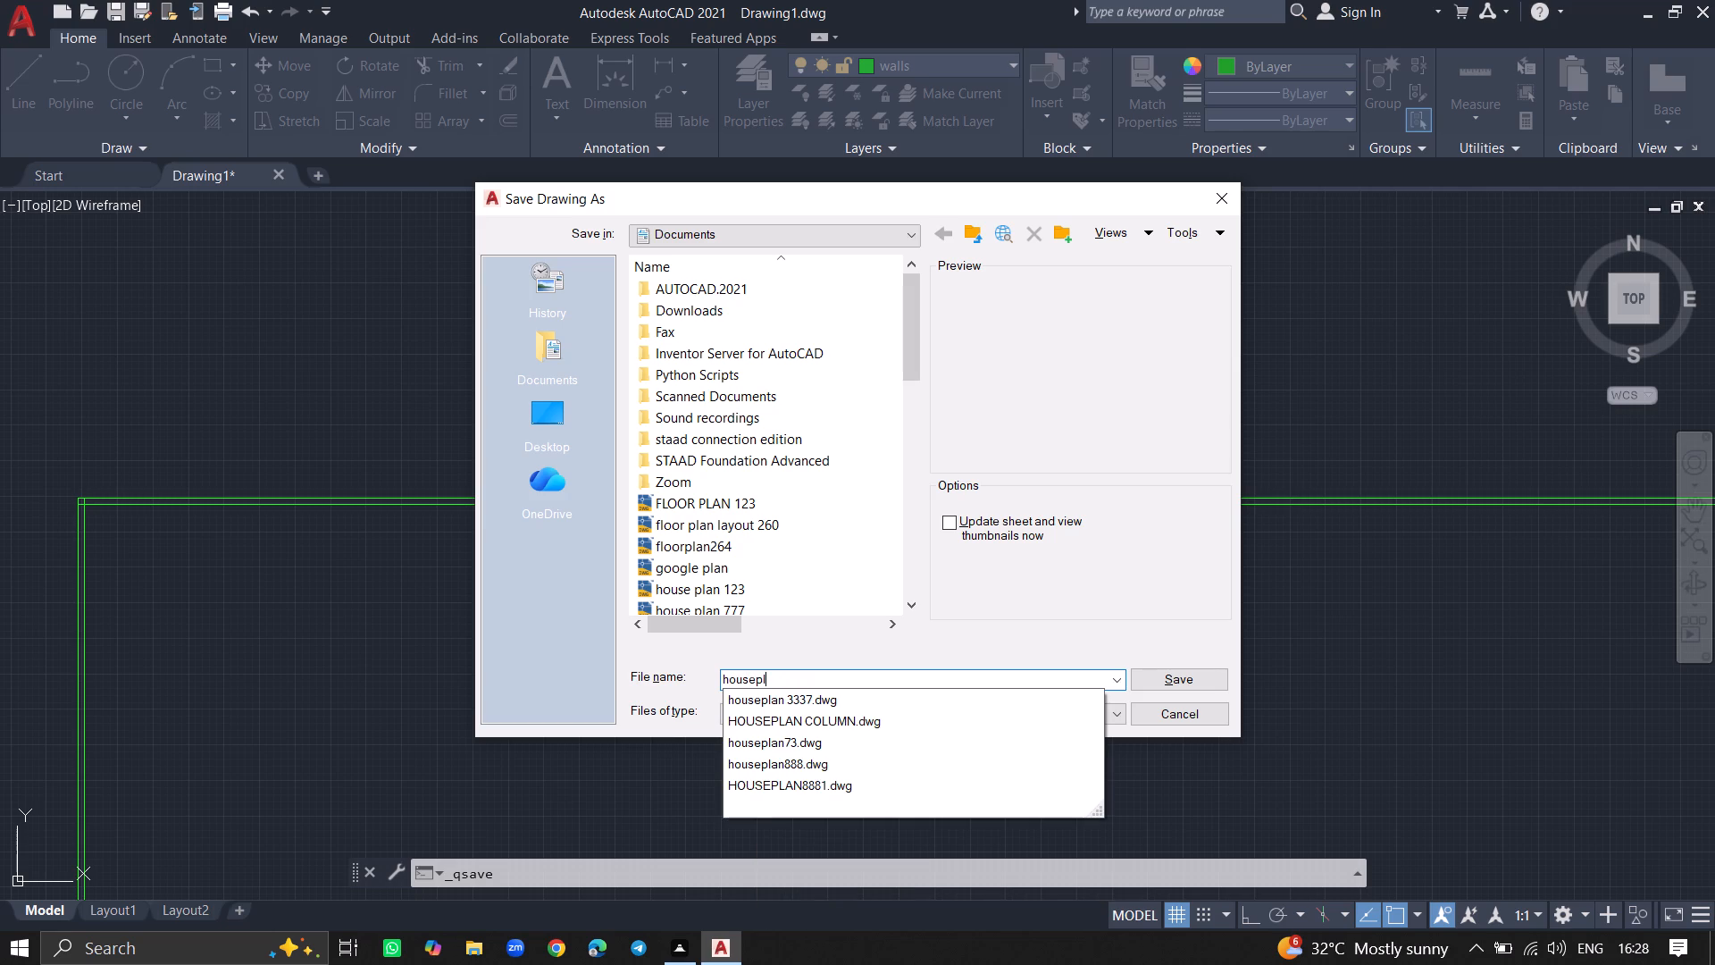
text(an)
key(space)
text(222)
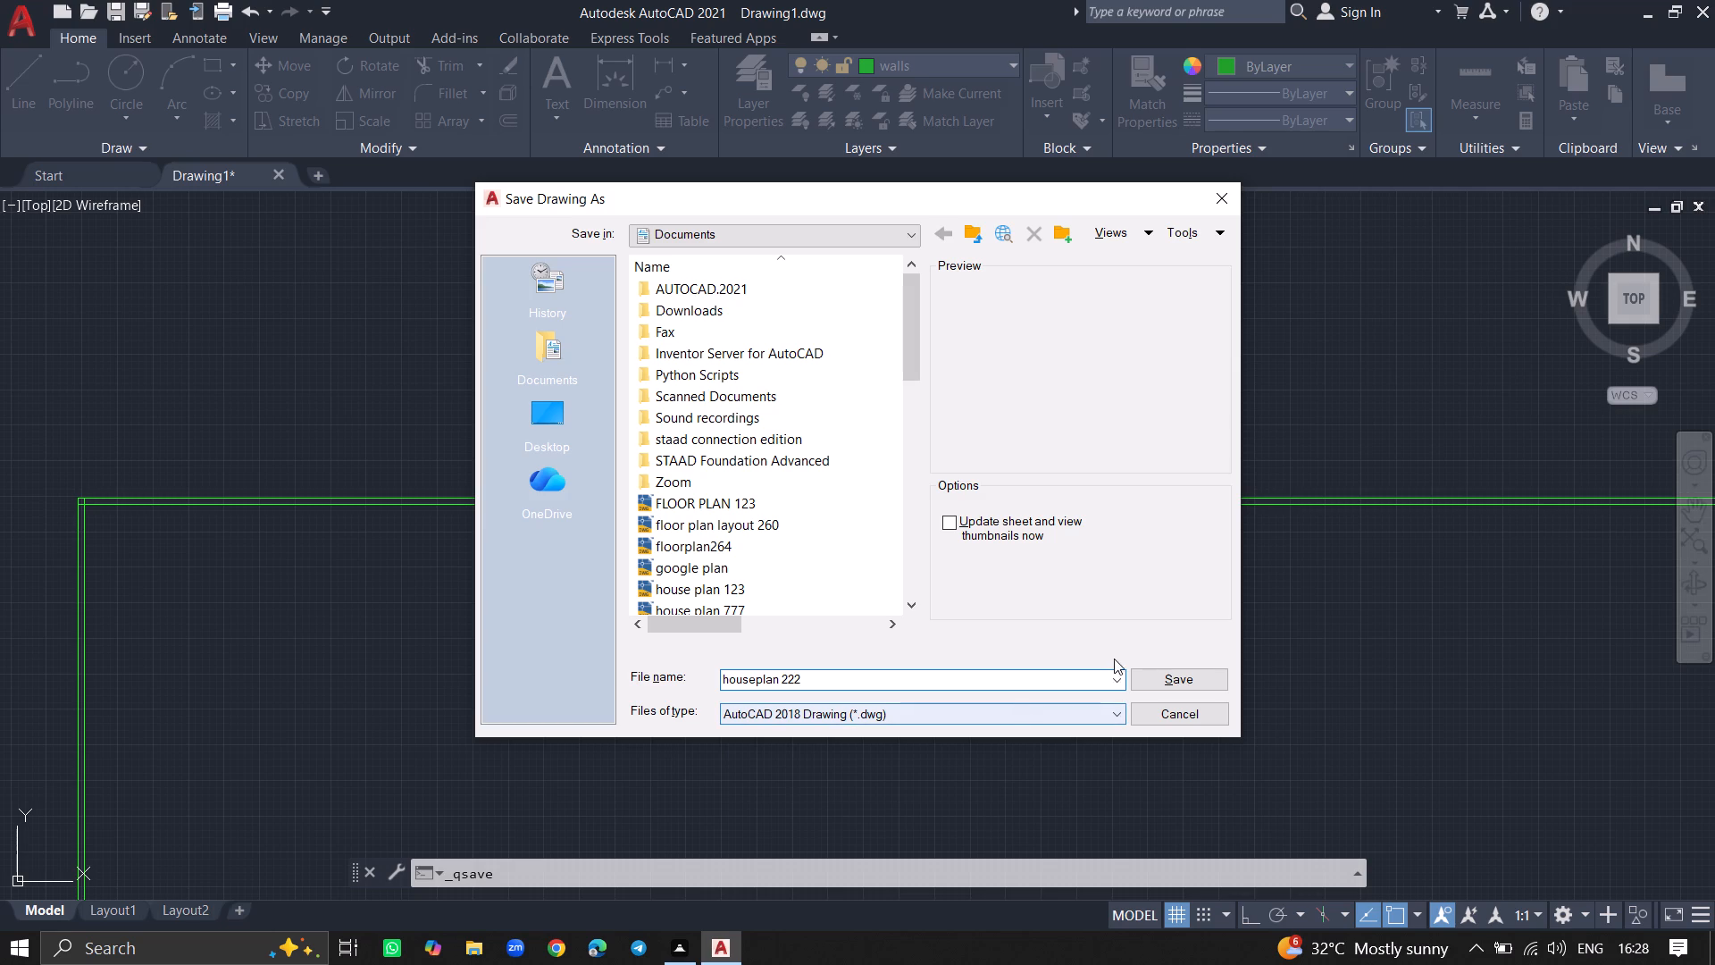
click(1158, 672)
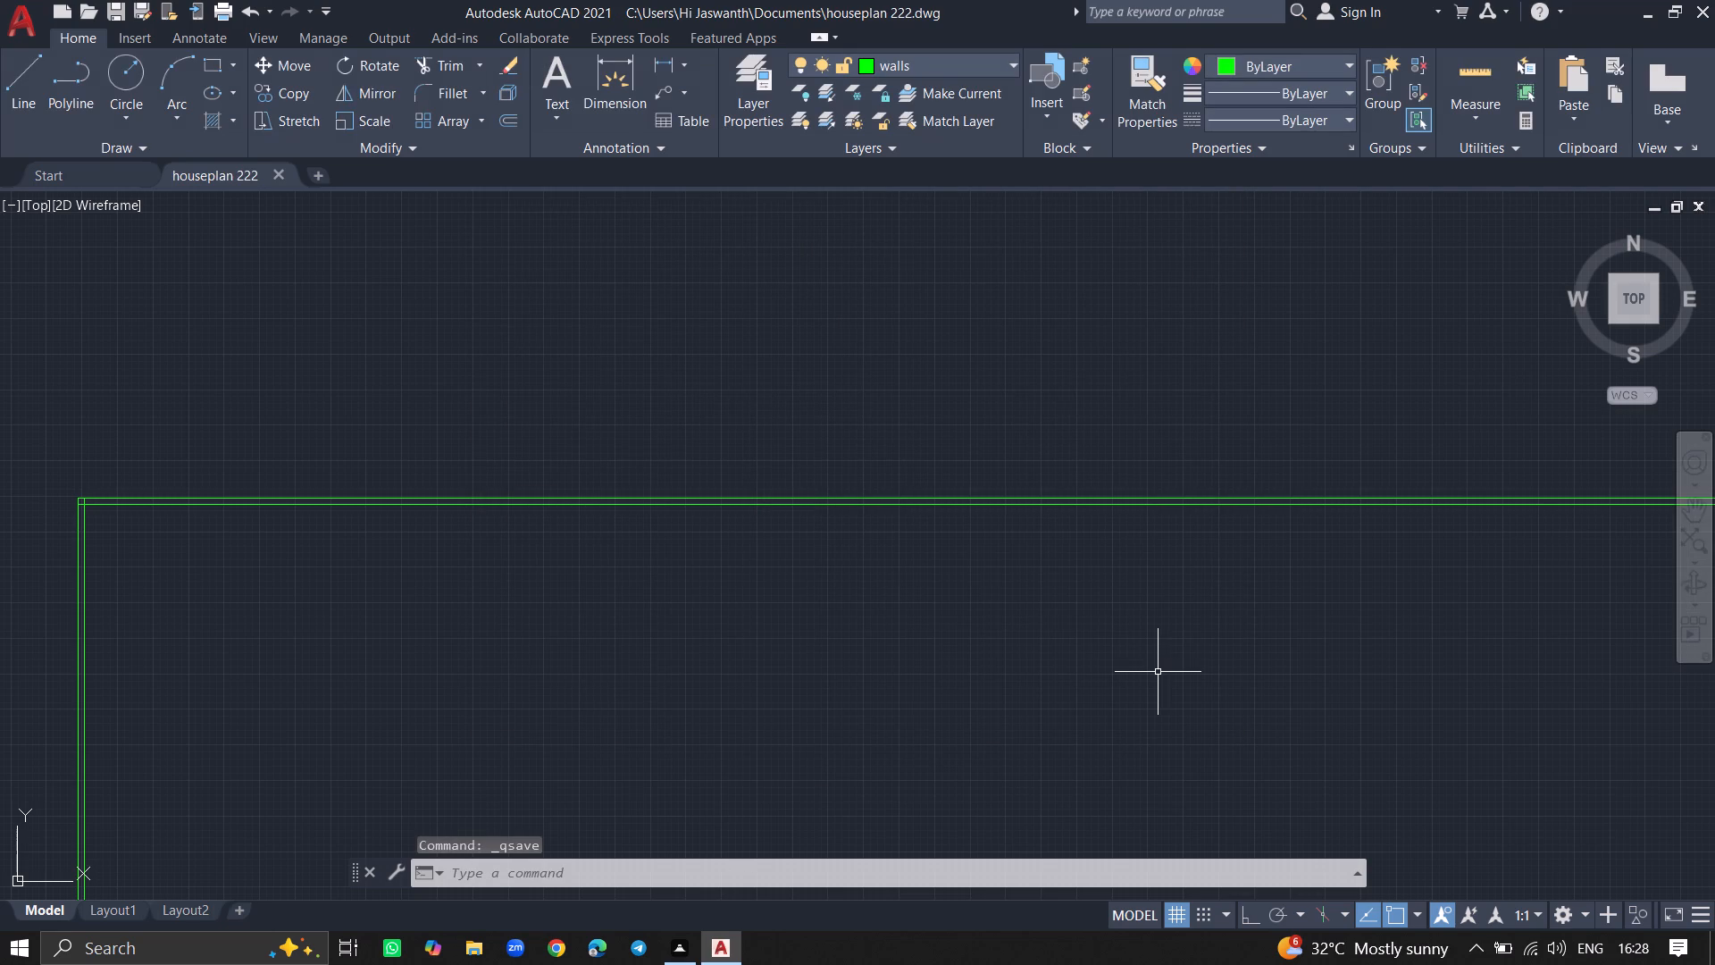
Offset the inner line of the vertical outer wall 10'0" to the right to set the first room's width.
ctrl+scroll(1158, 672, down, 8)
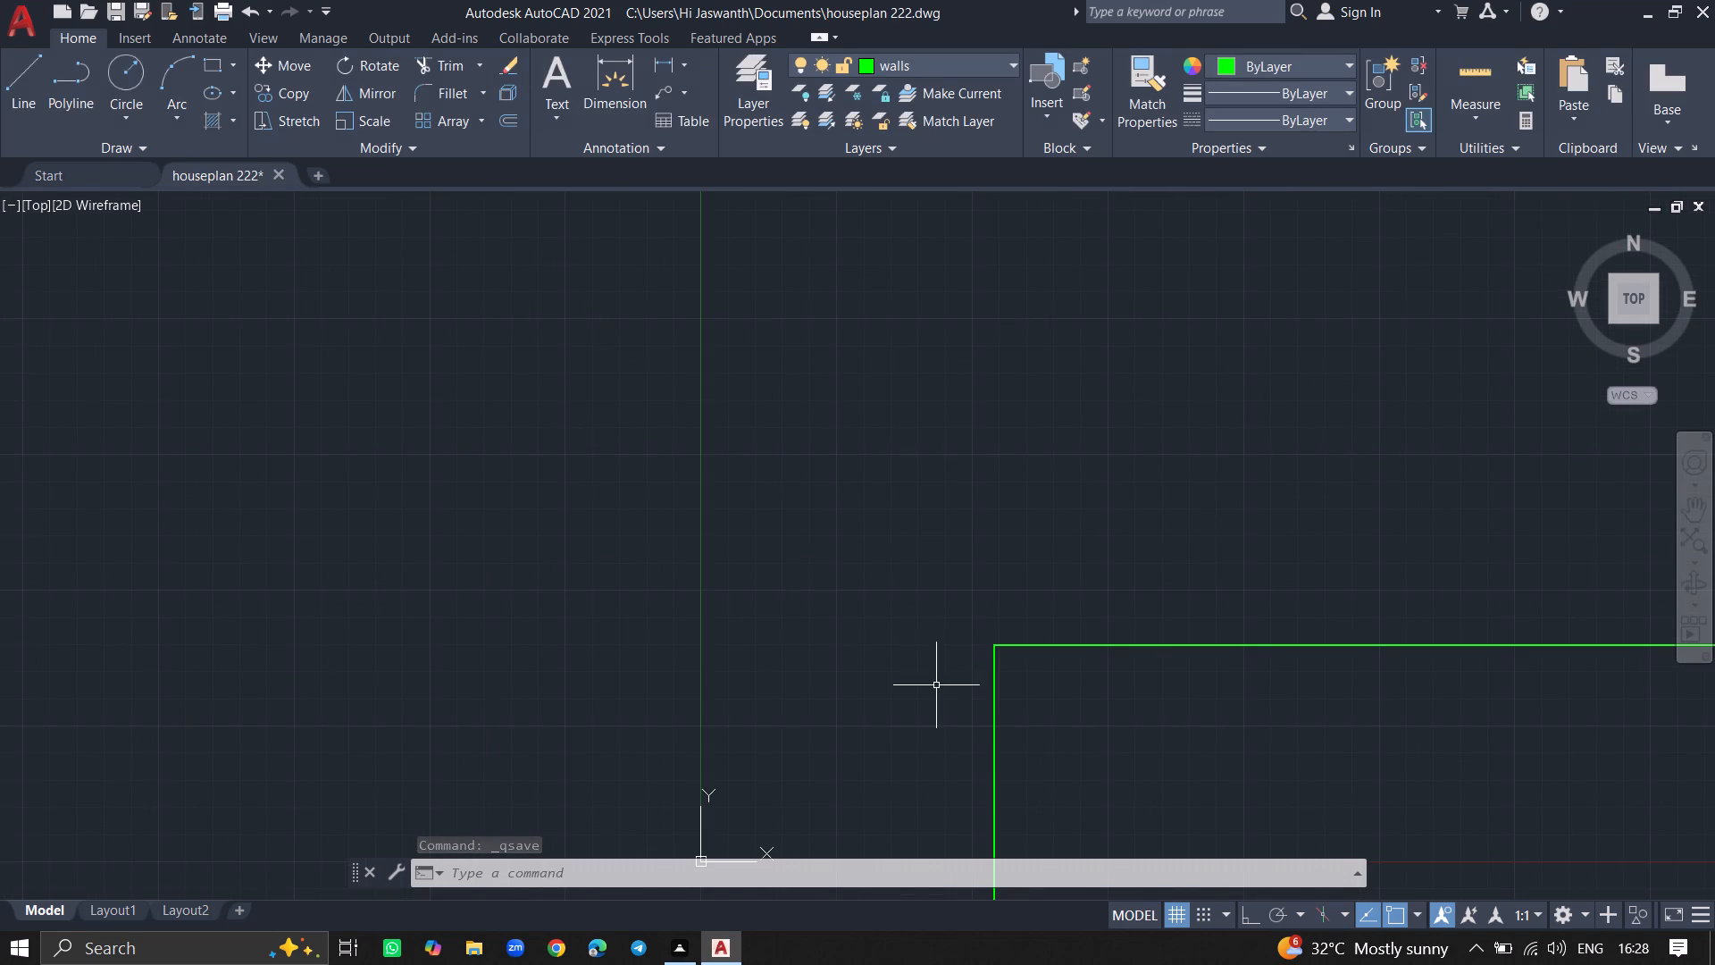
ctrl+scroll(1010, 717, up, 6)
ctrl+scroll(891, 417, down, 5)
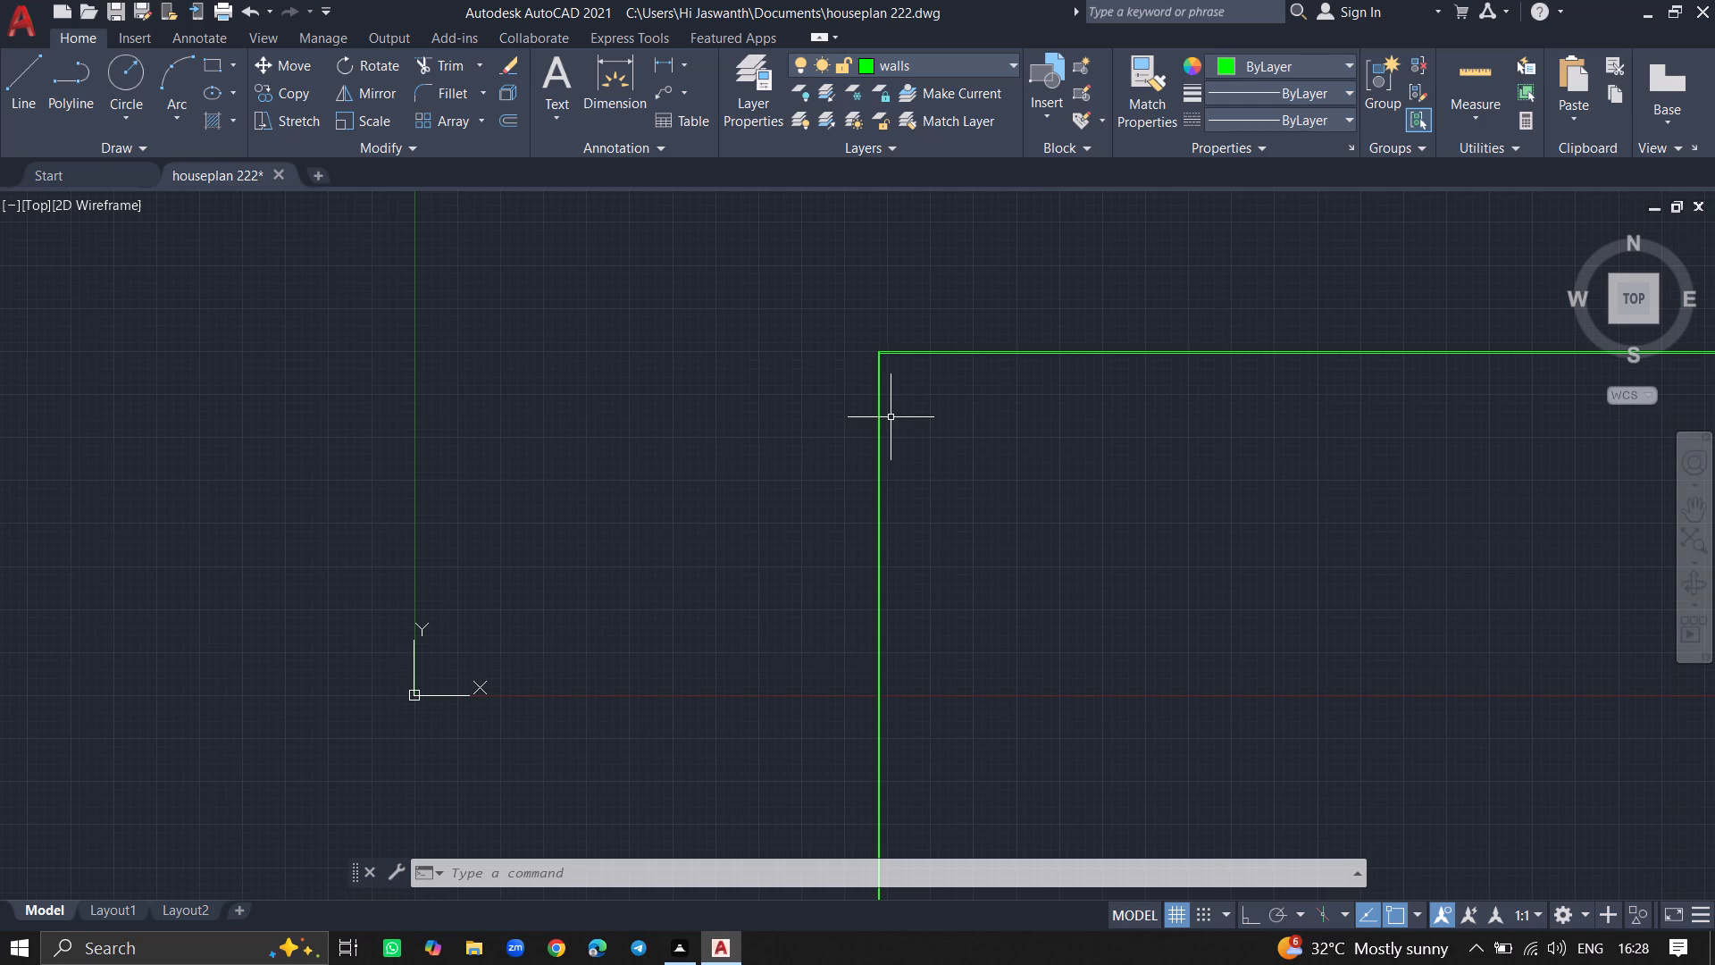
ctrl+scroll(897, 351, up, 6)
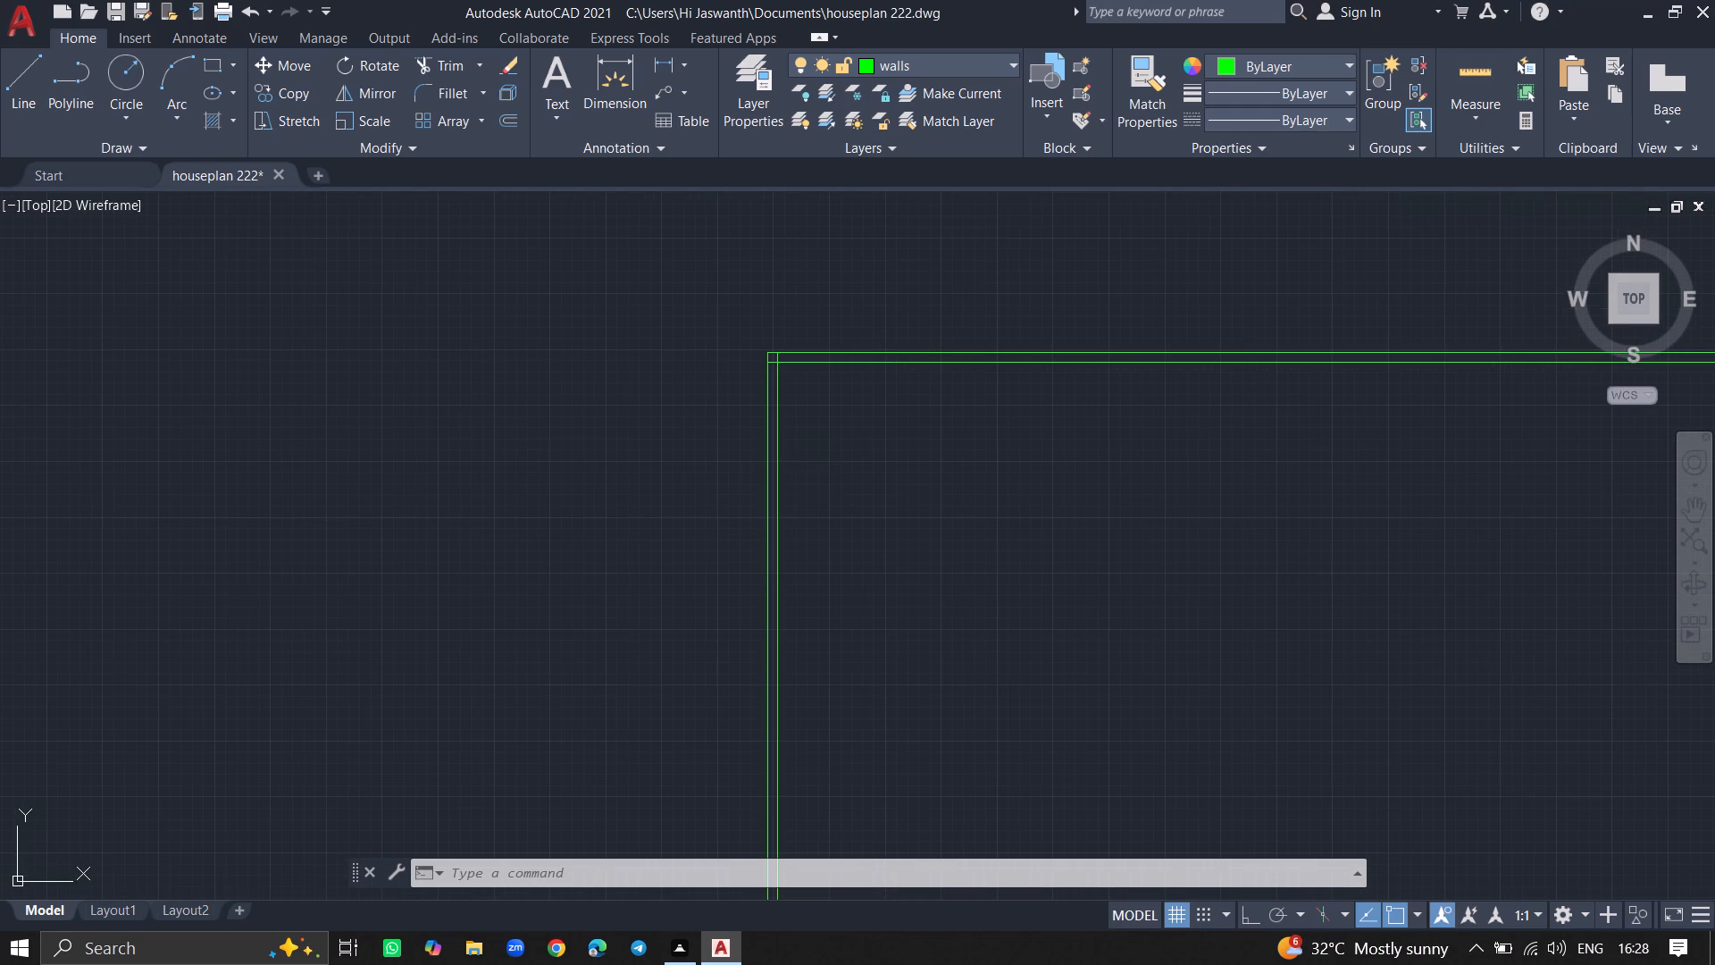
click(795, 466)
click(795, 466)
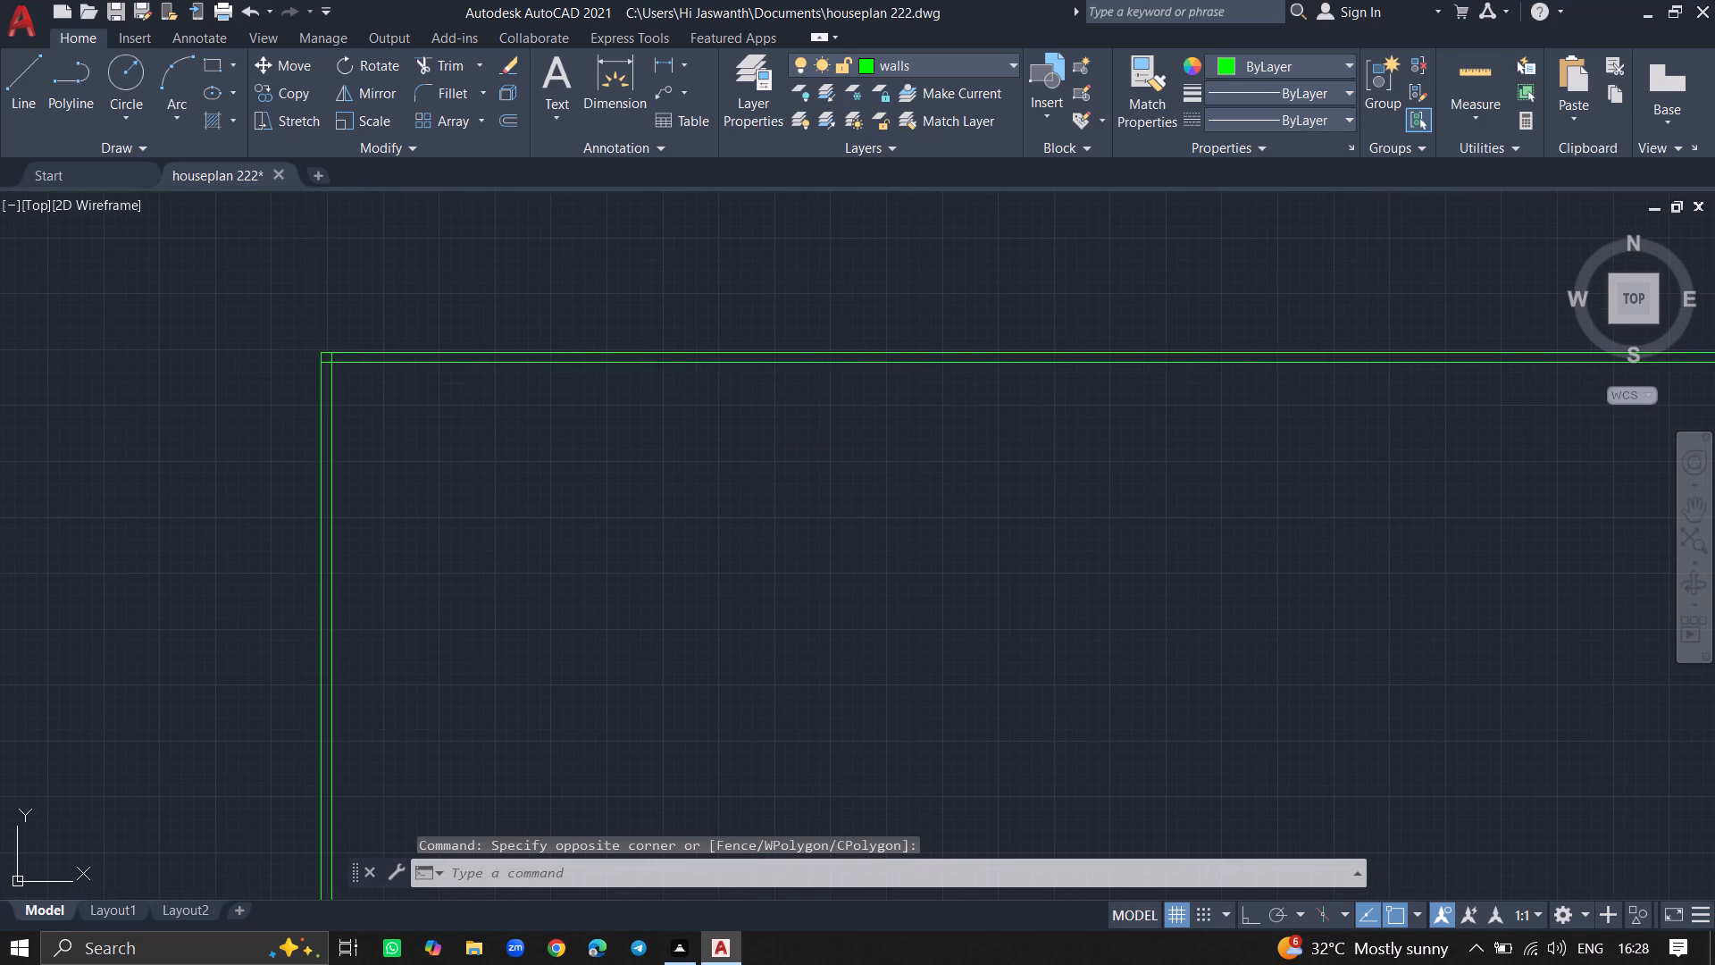
key(o)
text(ffset)
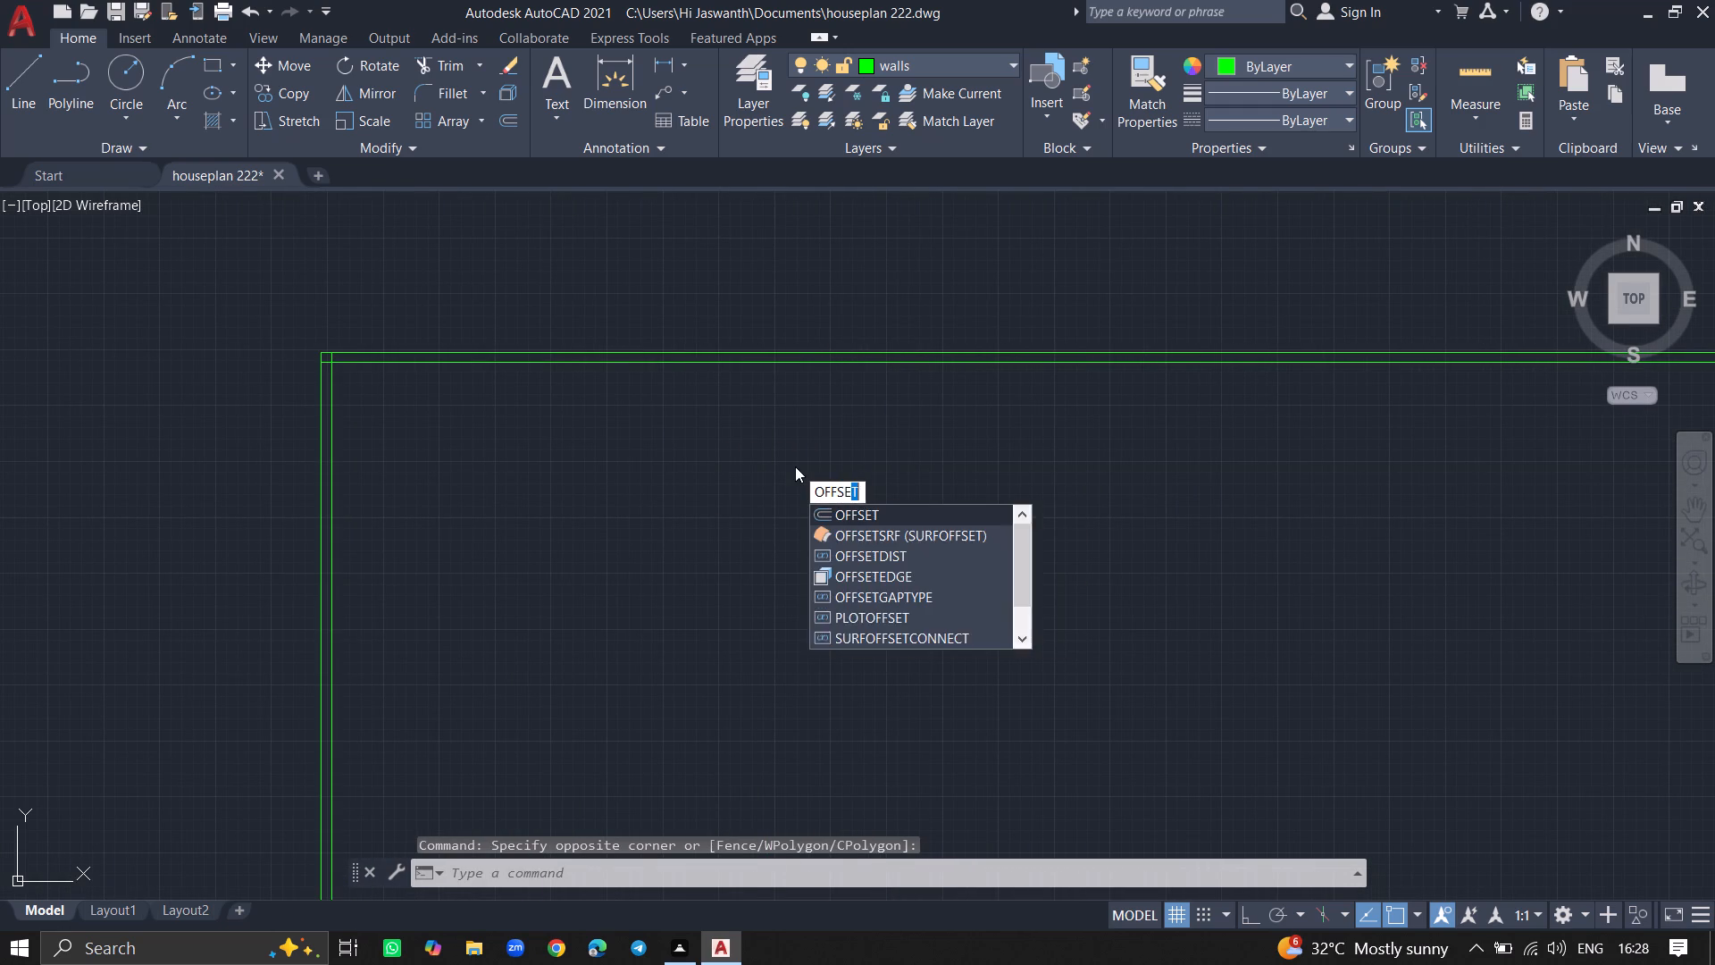
key(Return)
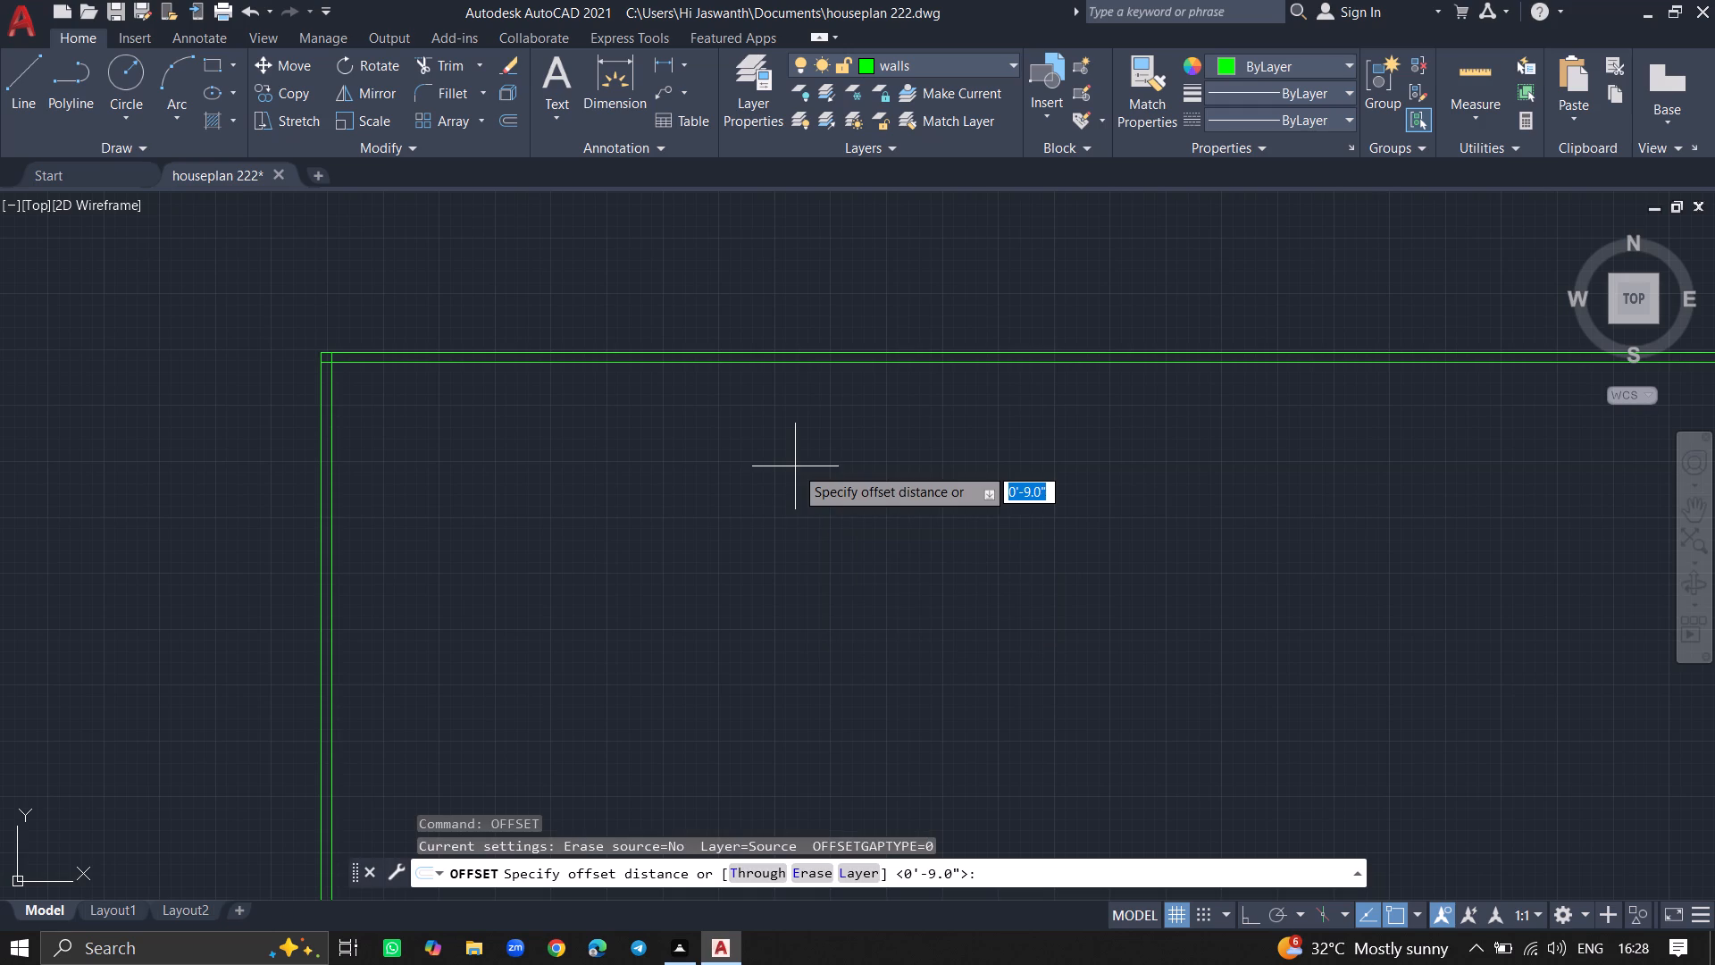
text(10')
key(0)
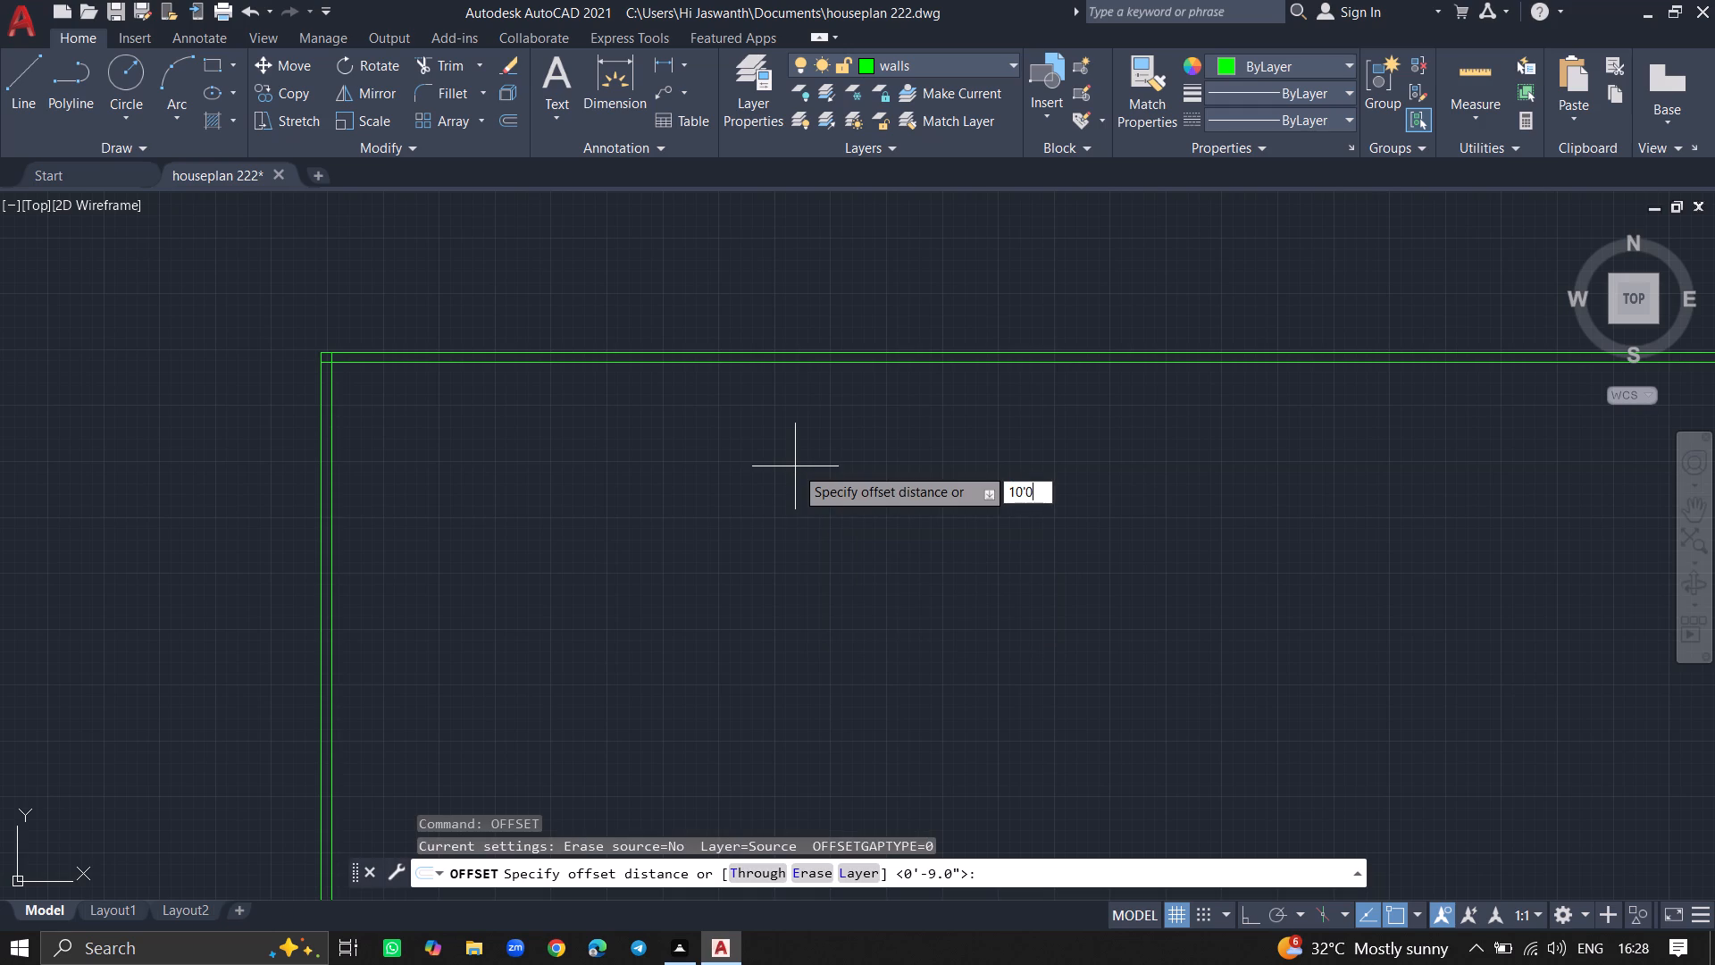
key(shift+quotedbl)
key(Return)
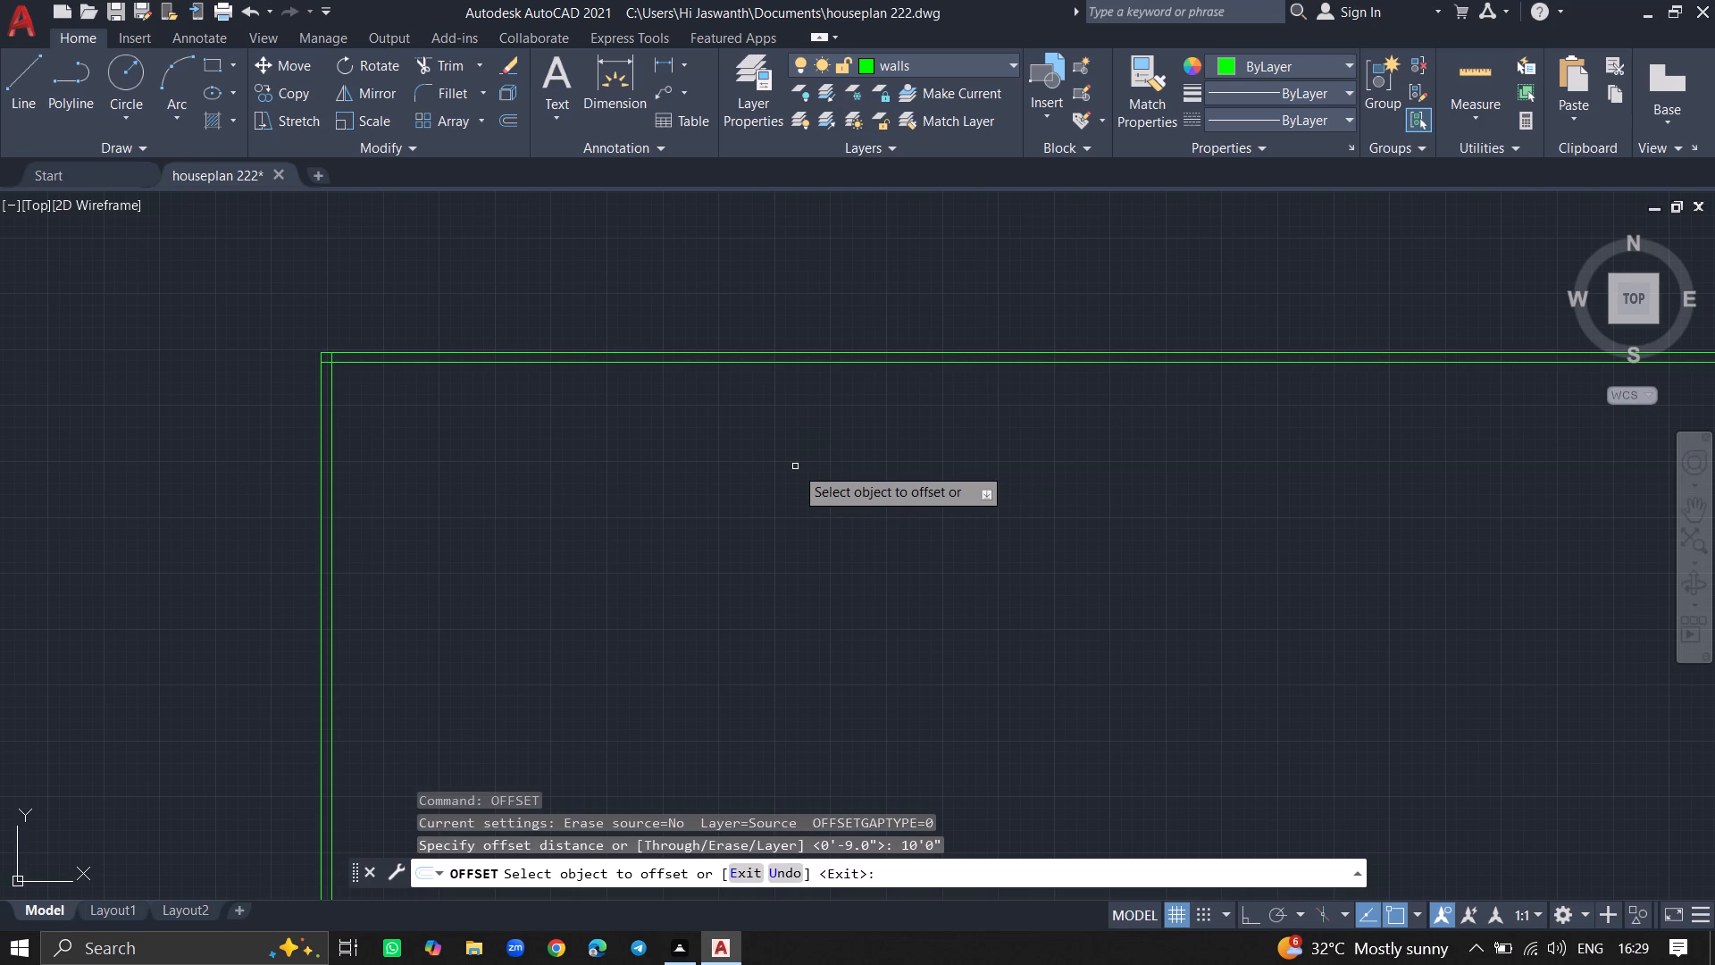
click(330, 554)
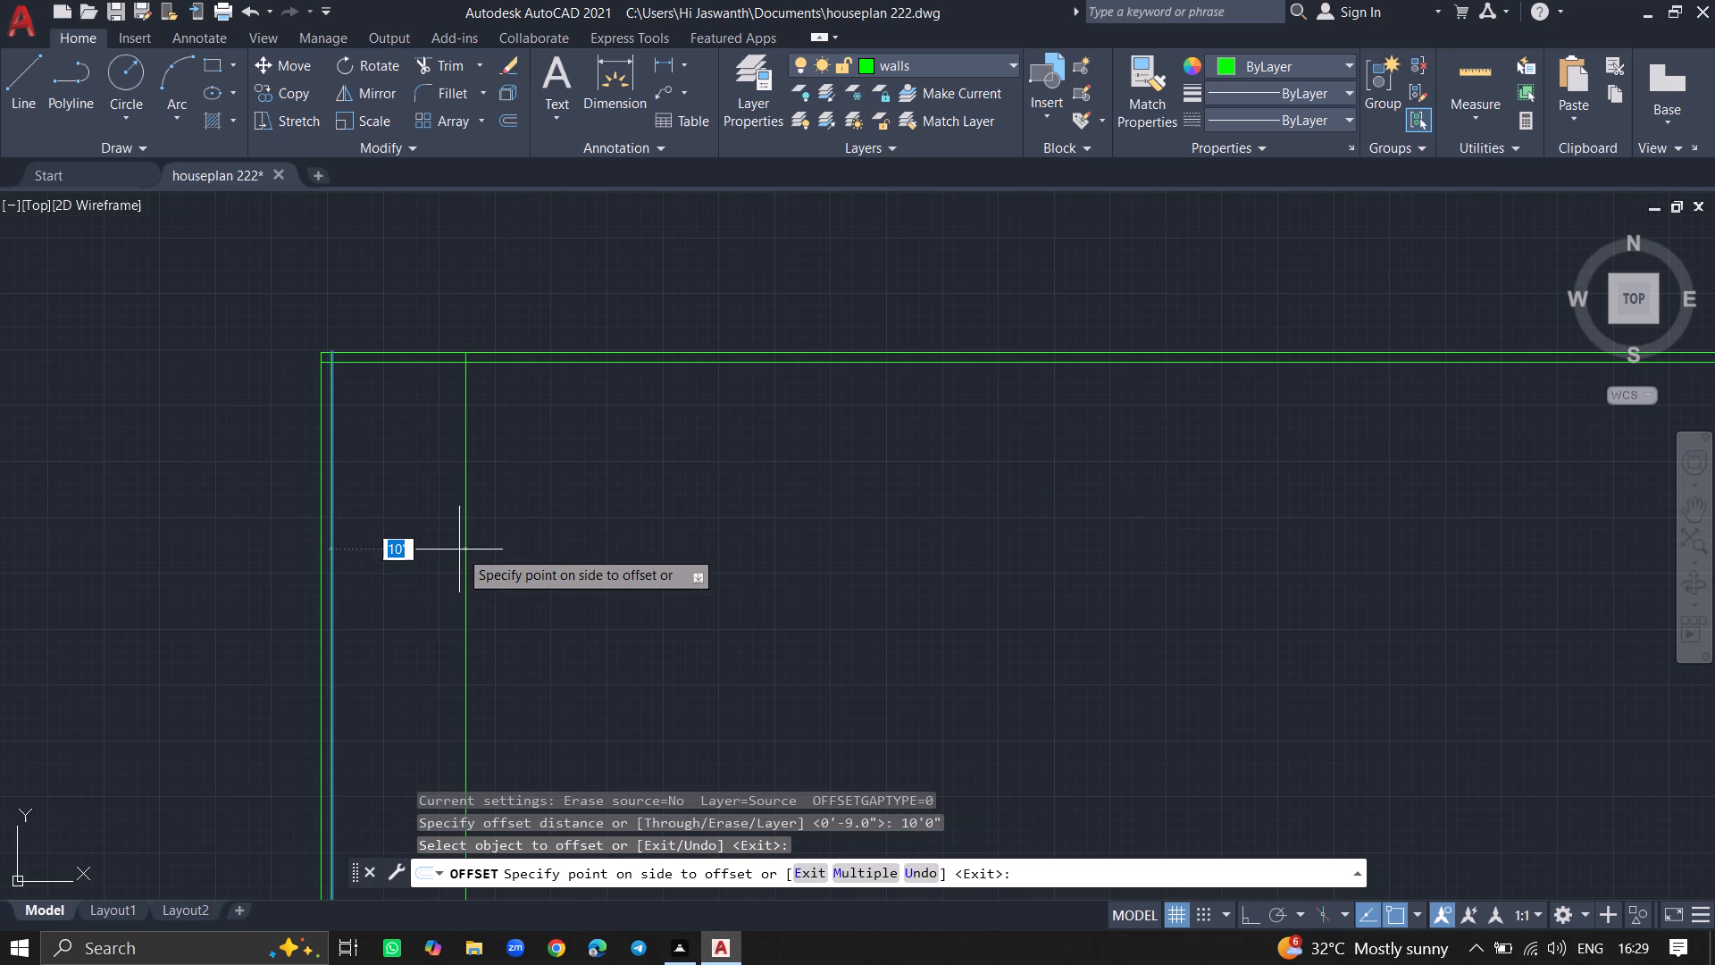
click(459, 550)
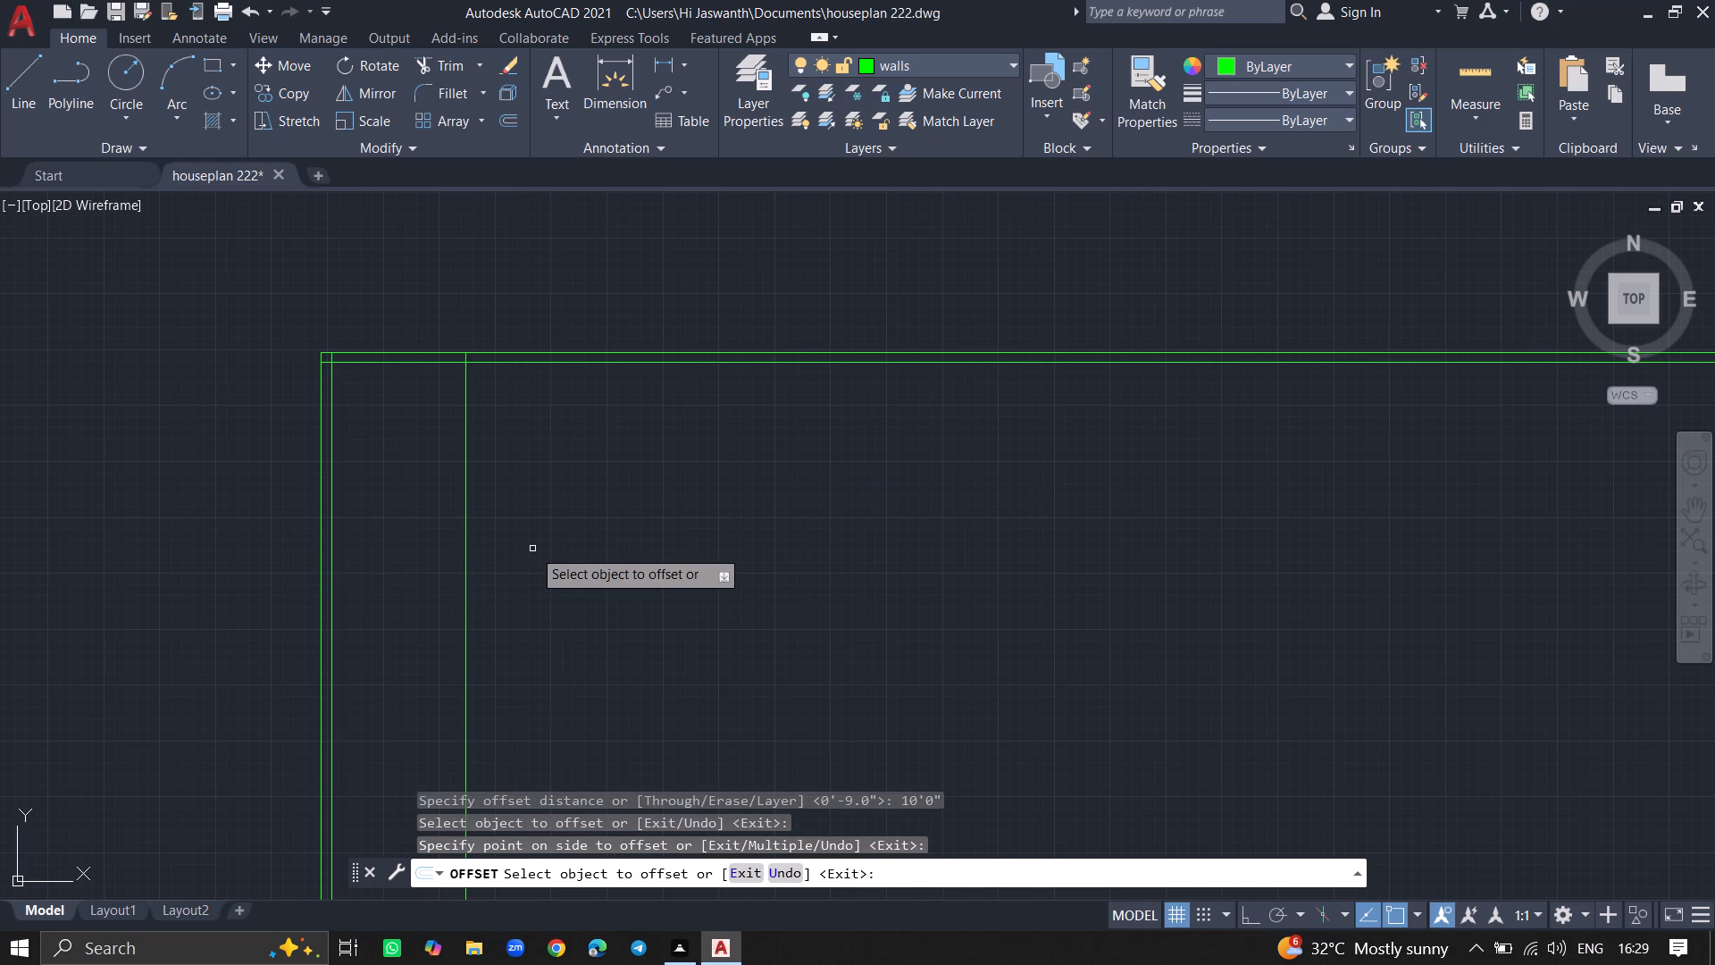
key(Return)
Offset the inner line of the horizontal outer wall 12'6" downward to set the first room's depth.
key(o)
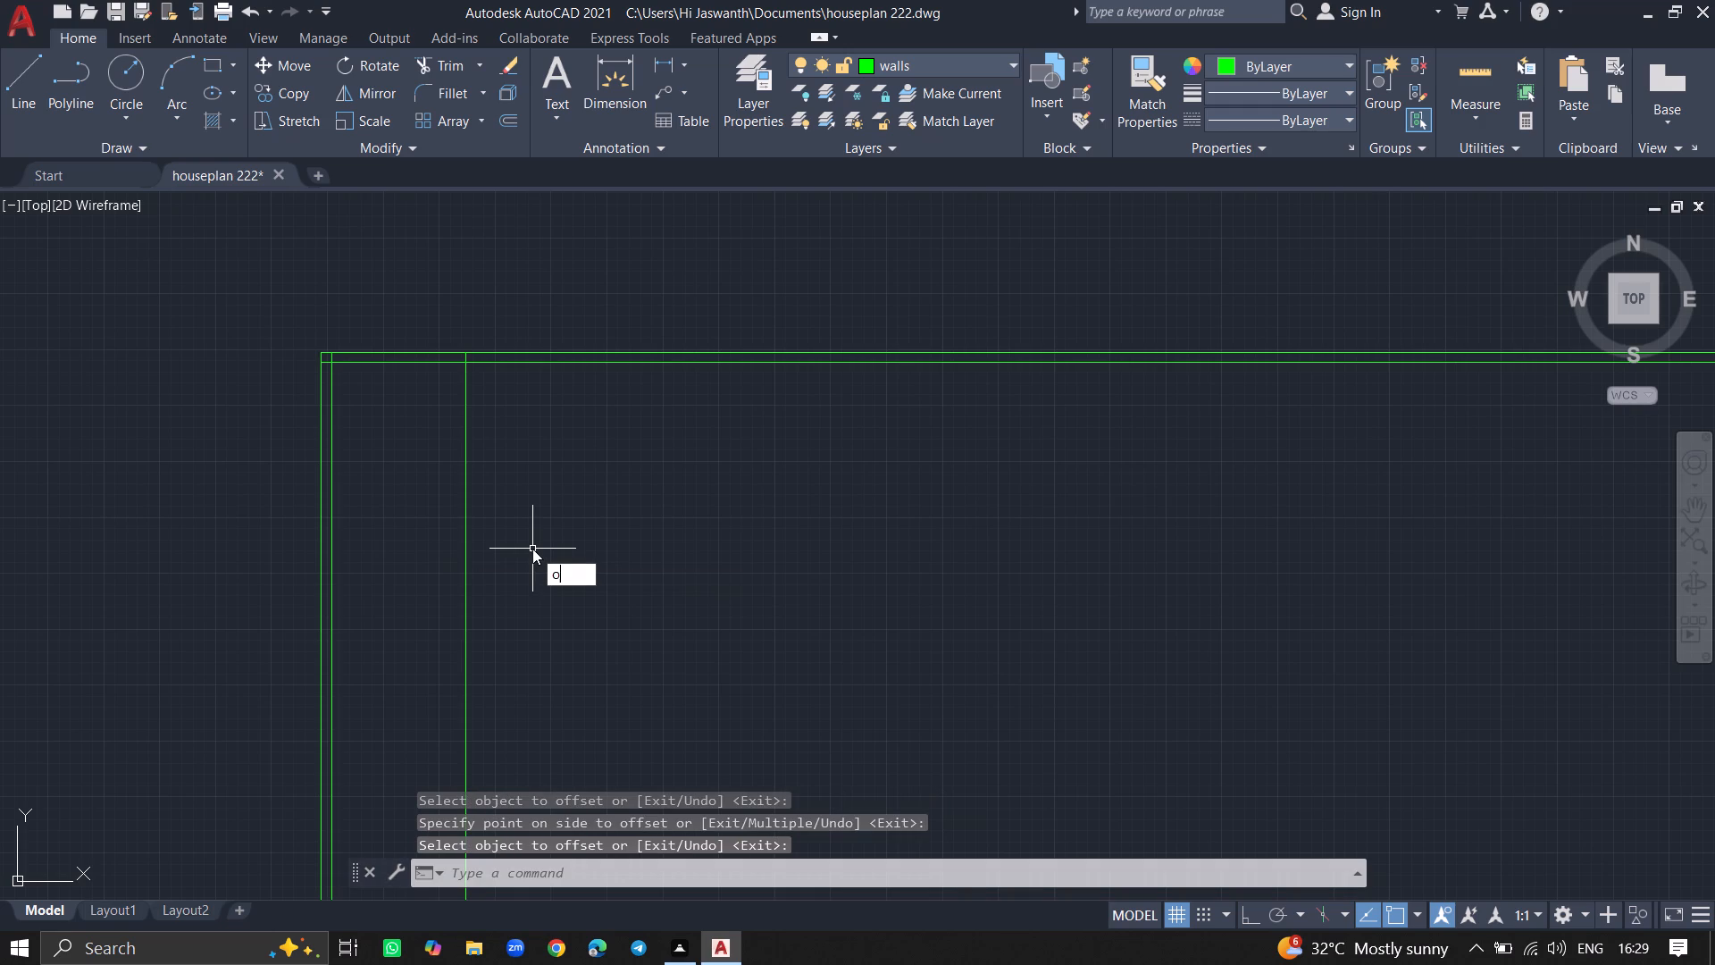
text(ffset)
key(Return)
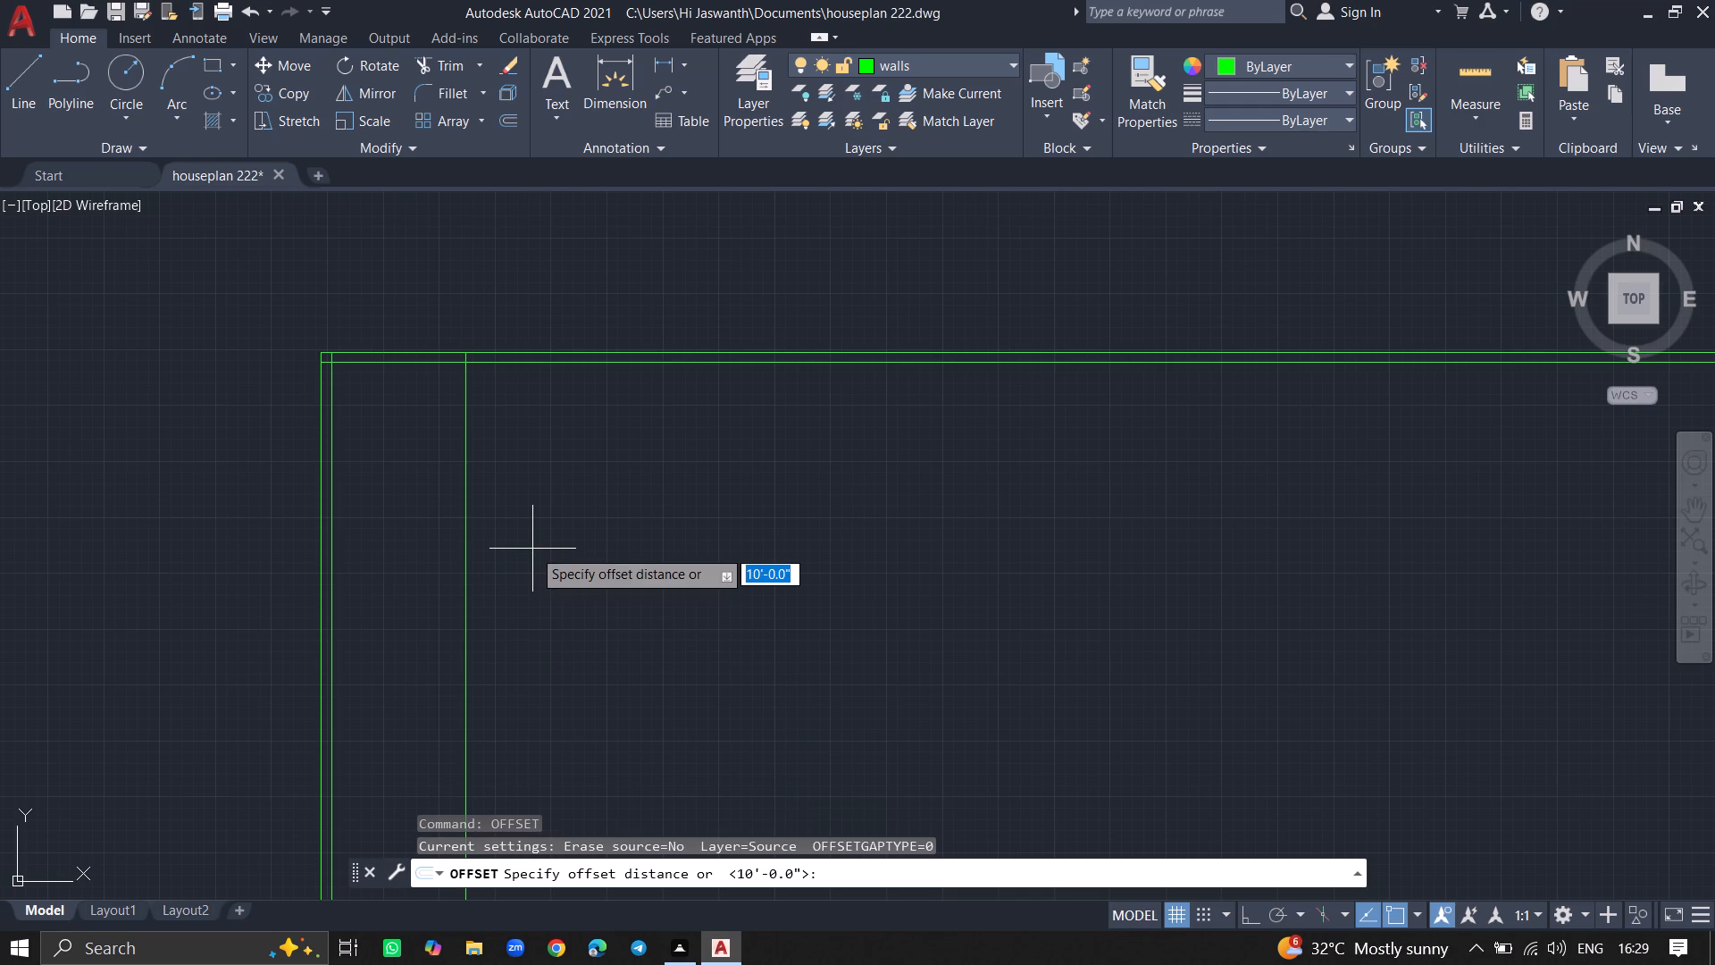
text(12)
key(apostrophe)
key(6)
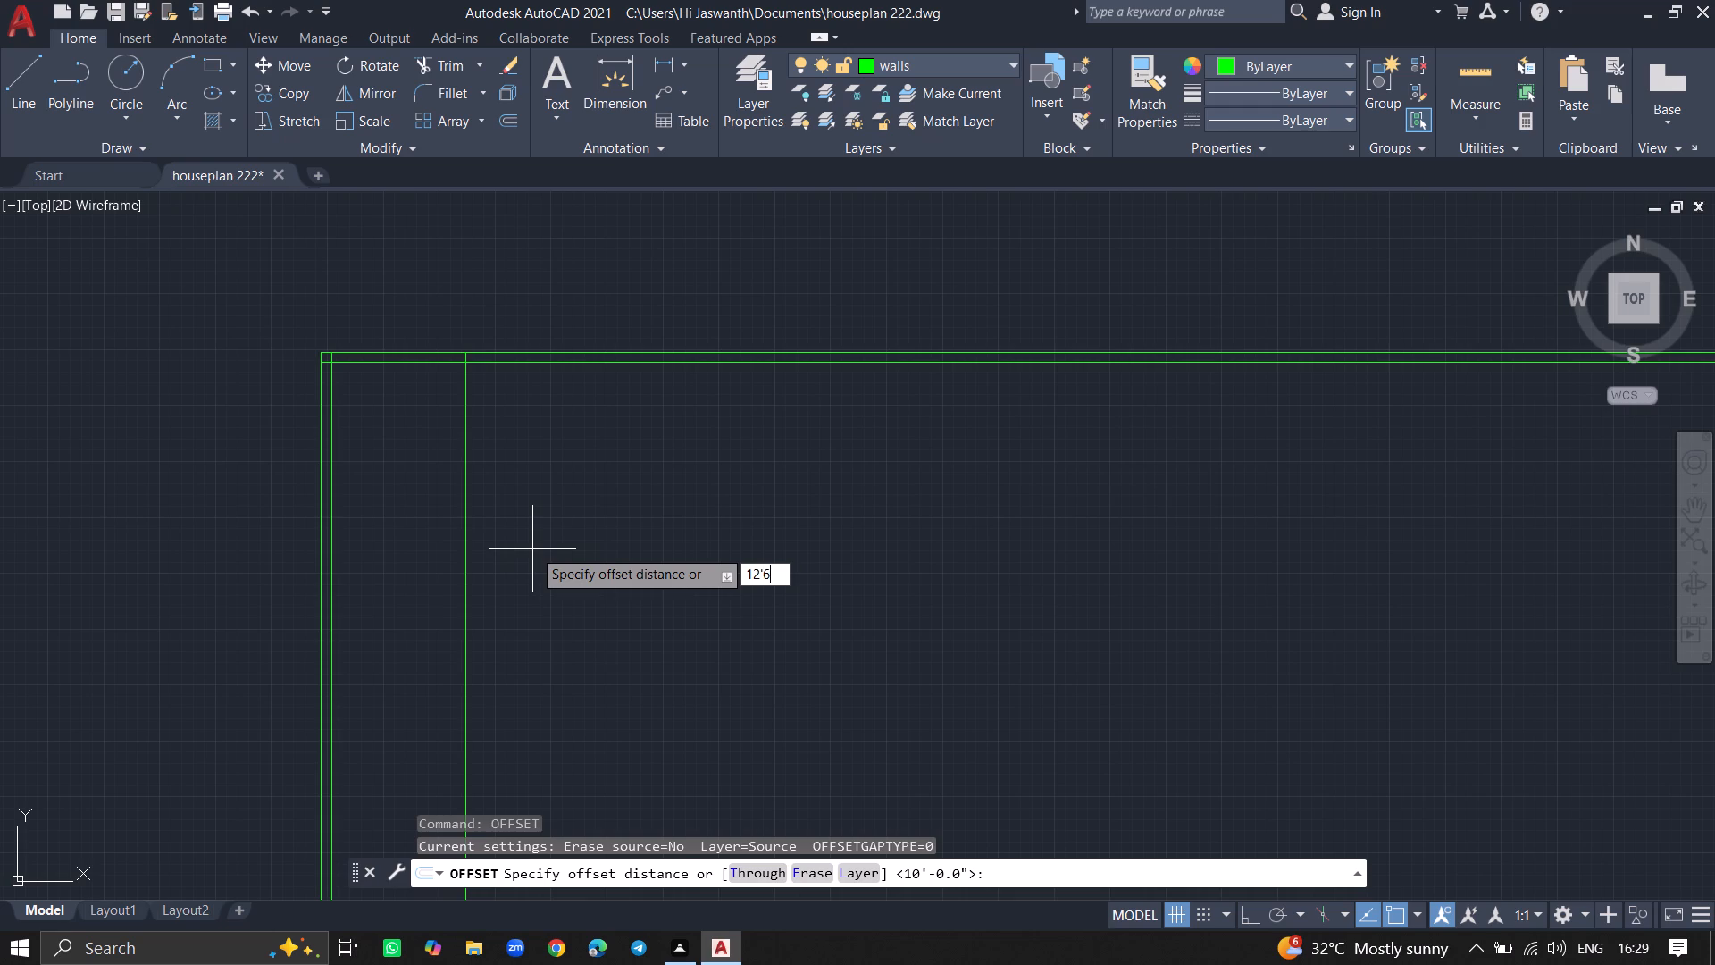
key(shift+quotedbl)
key(Return)
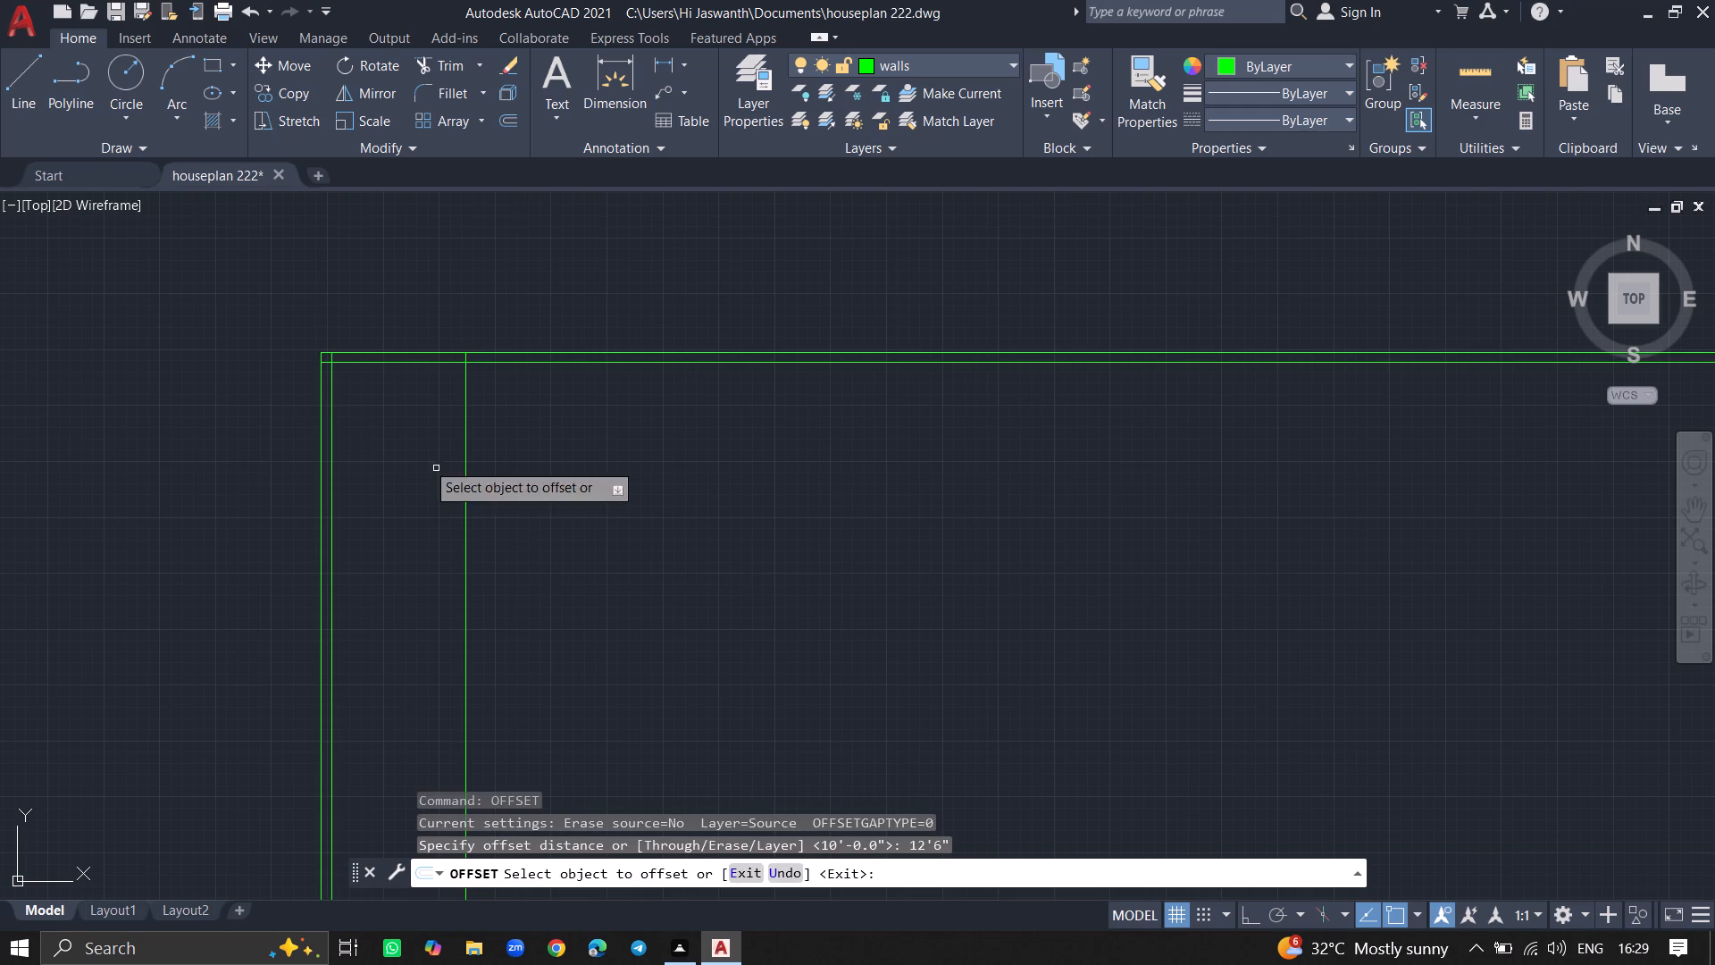
click(385, 363)
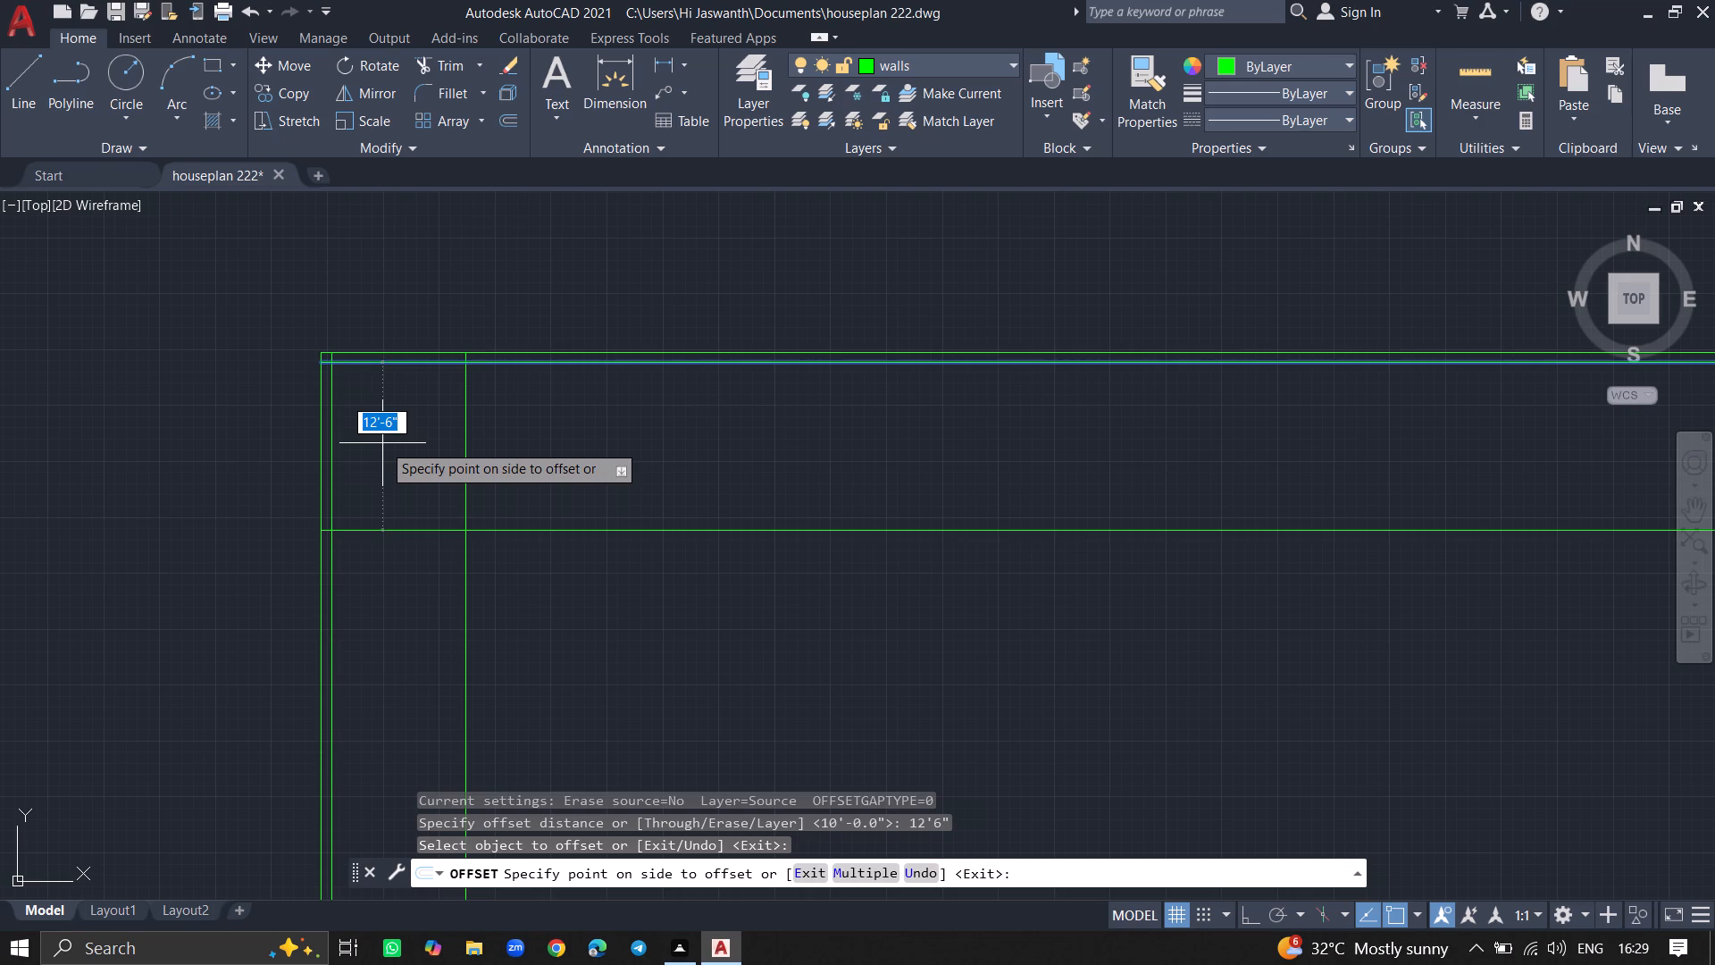
click(382, 443)
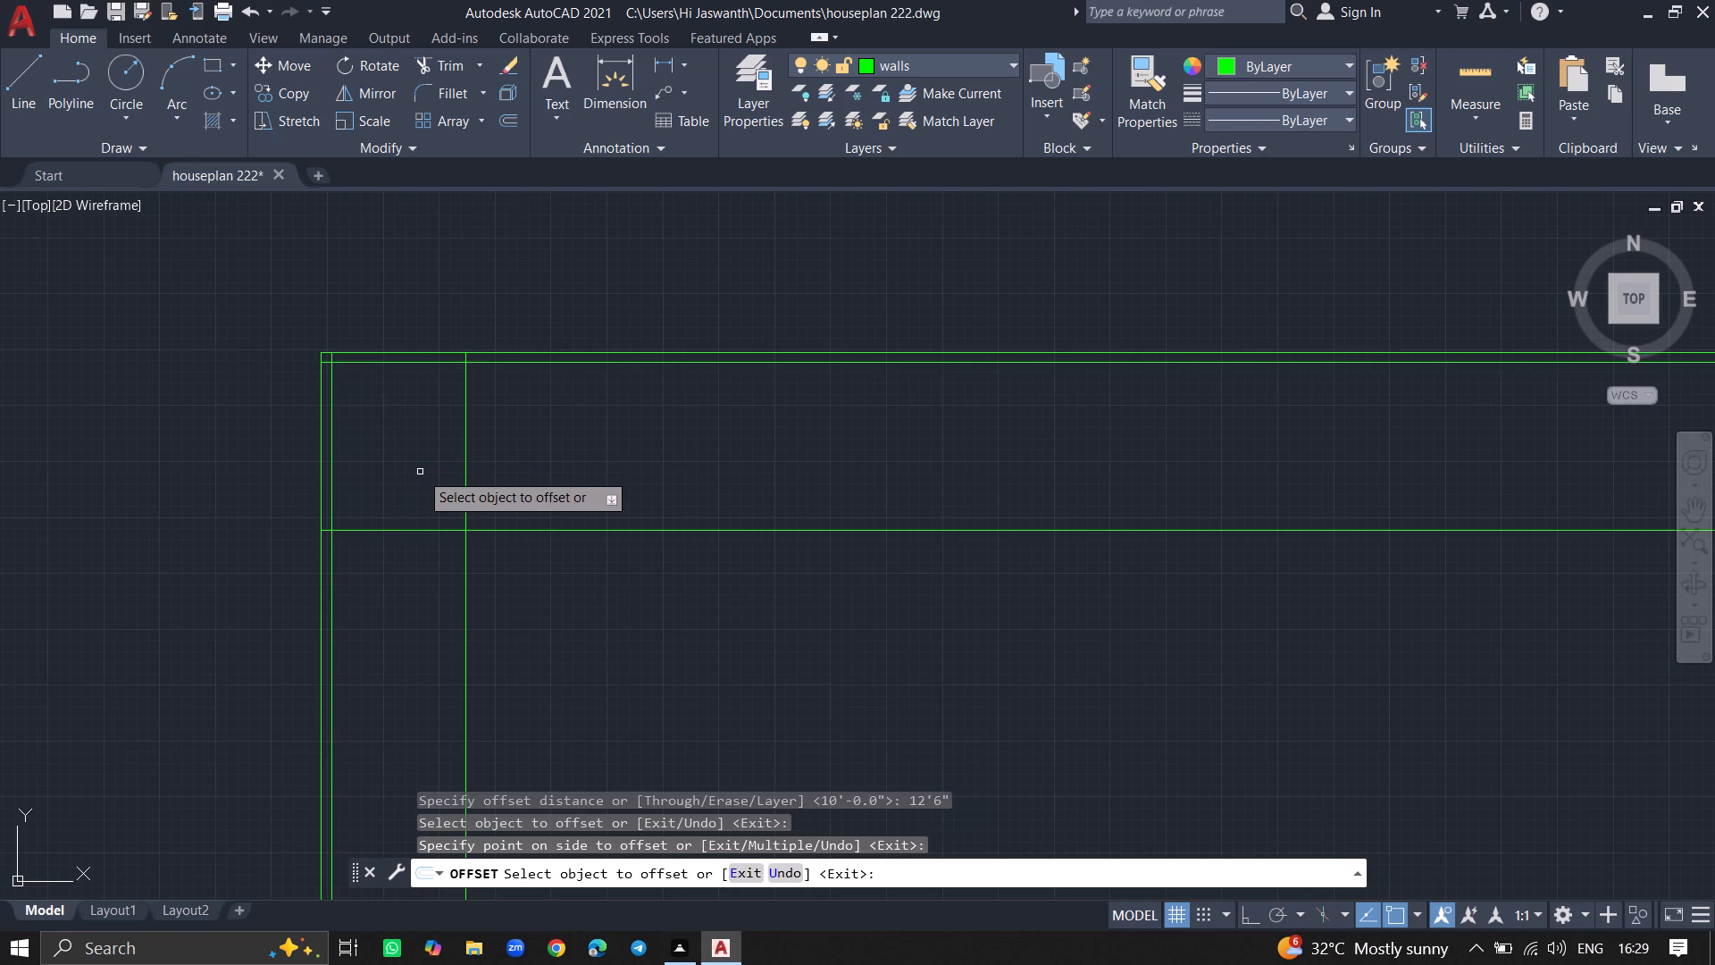
key(Return)
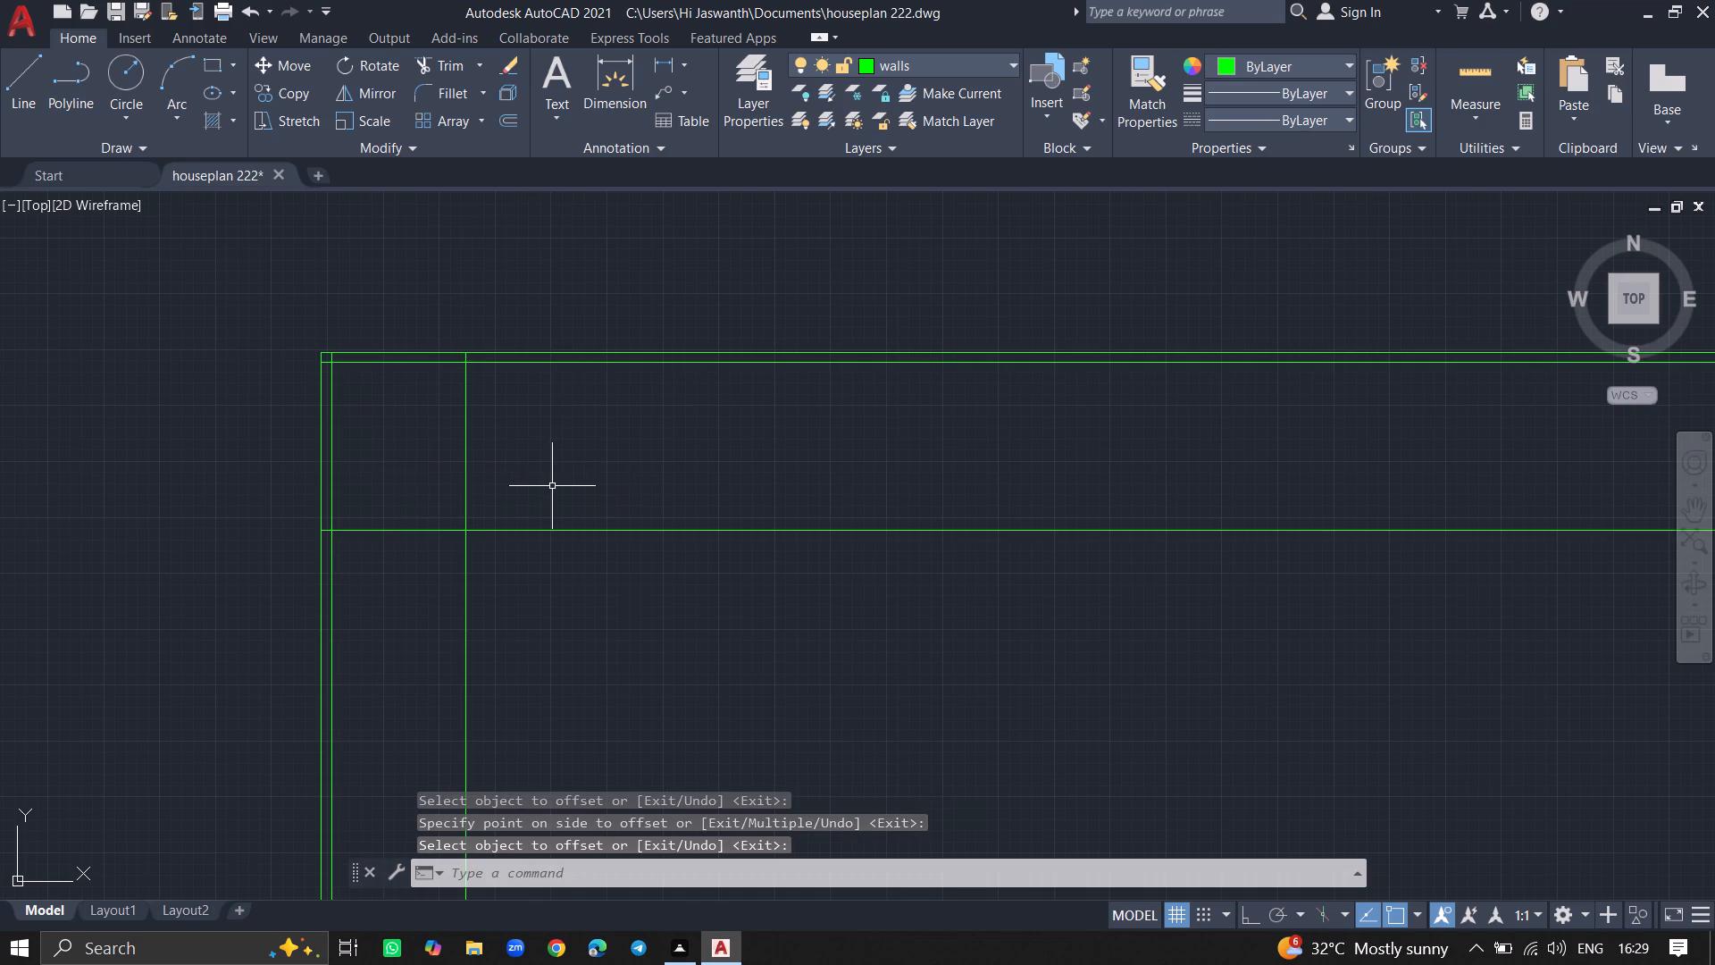
Offset the new vertical room line 4.5" to the right and the new horizontal room line 4.5" downward for the partition thickness.
key(o)
text(ffset)
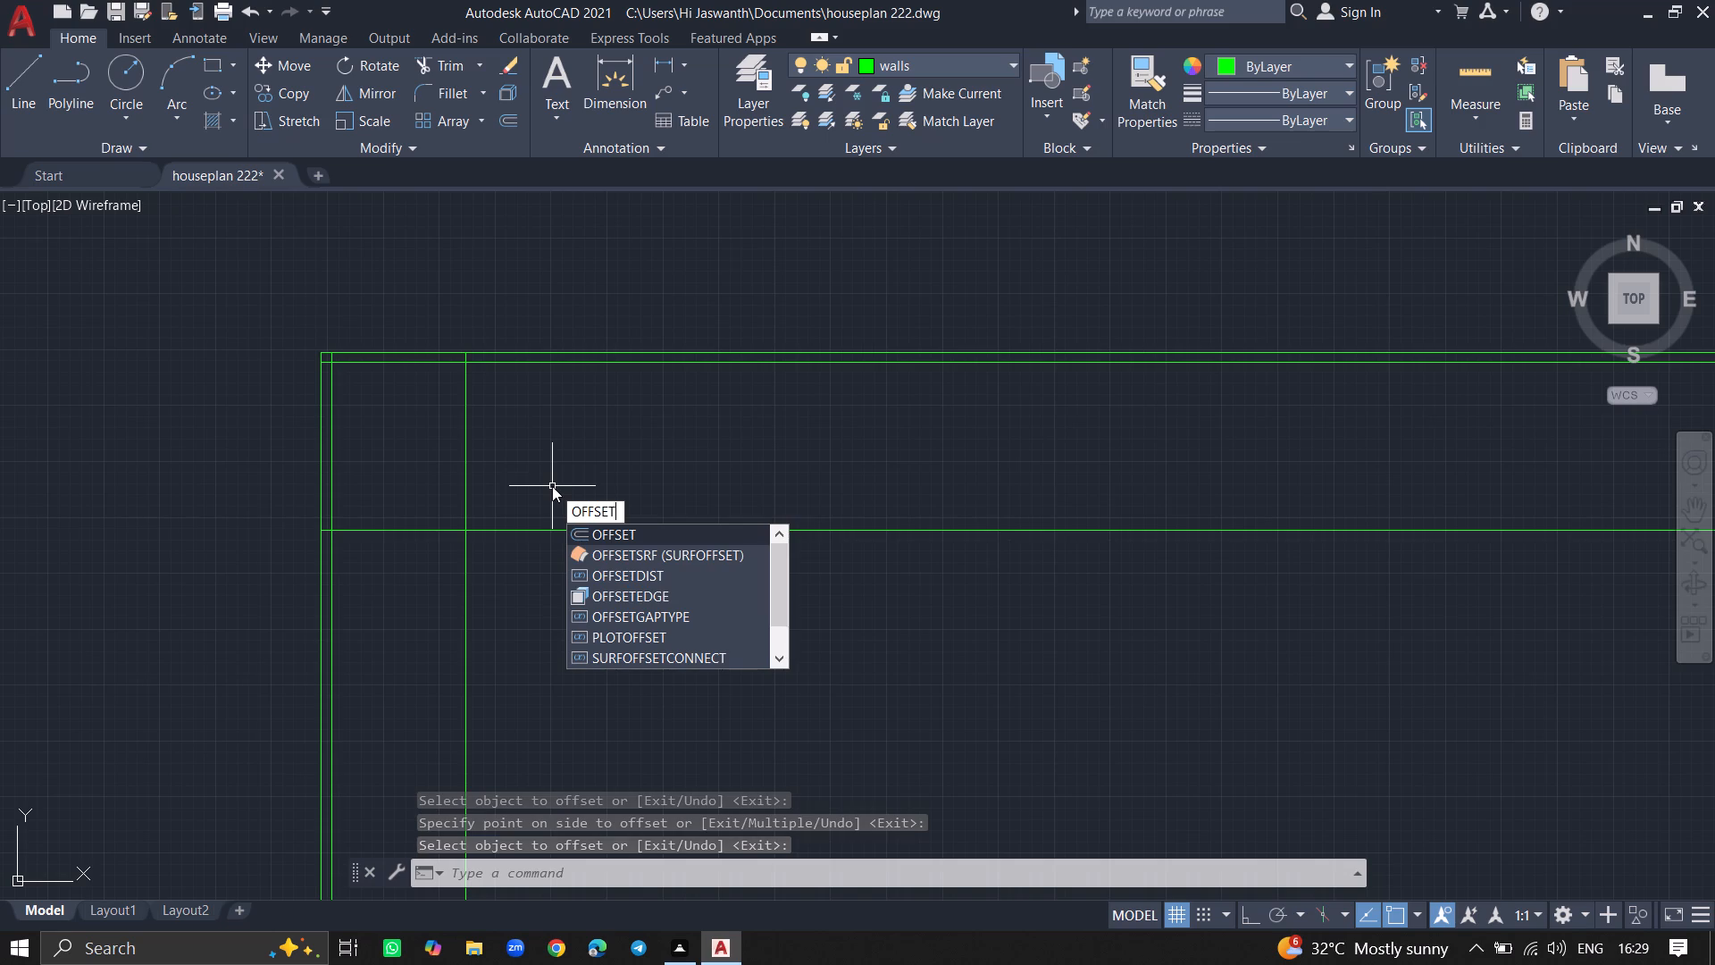
key(Return)
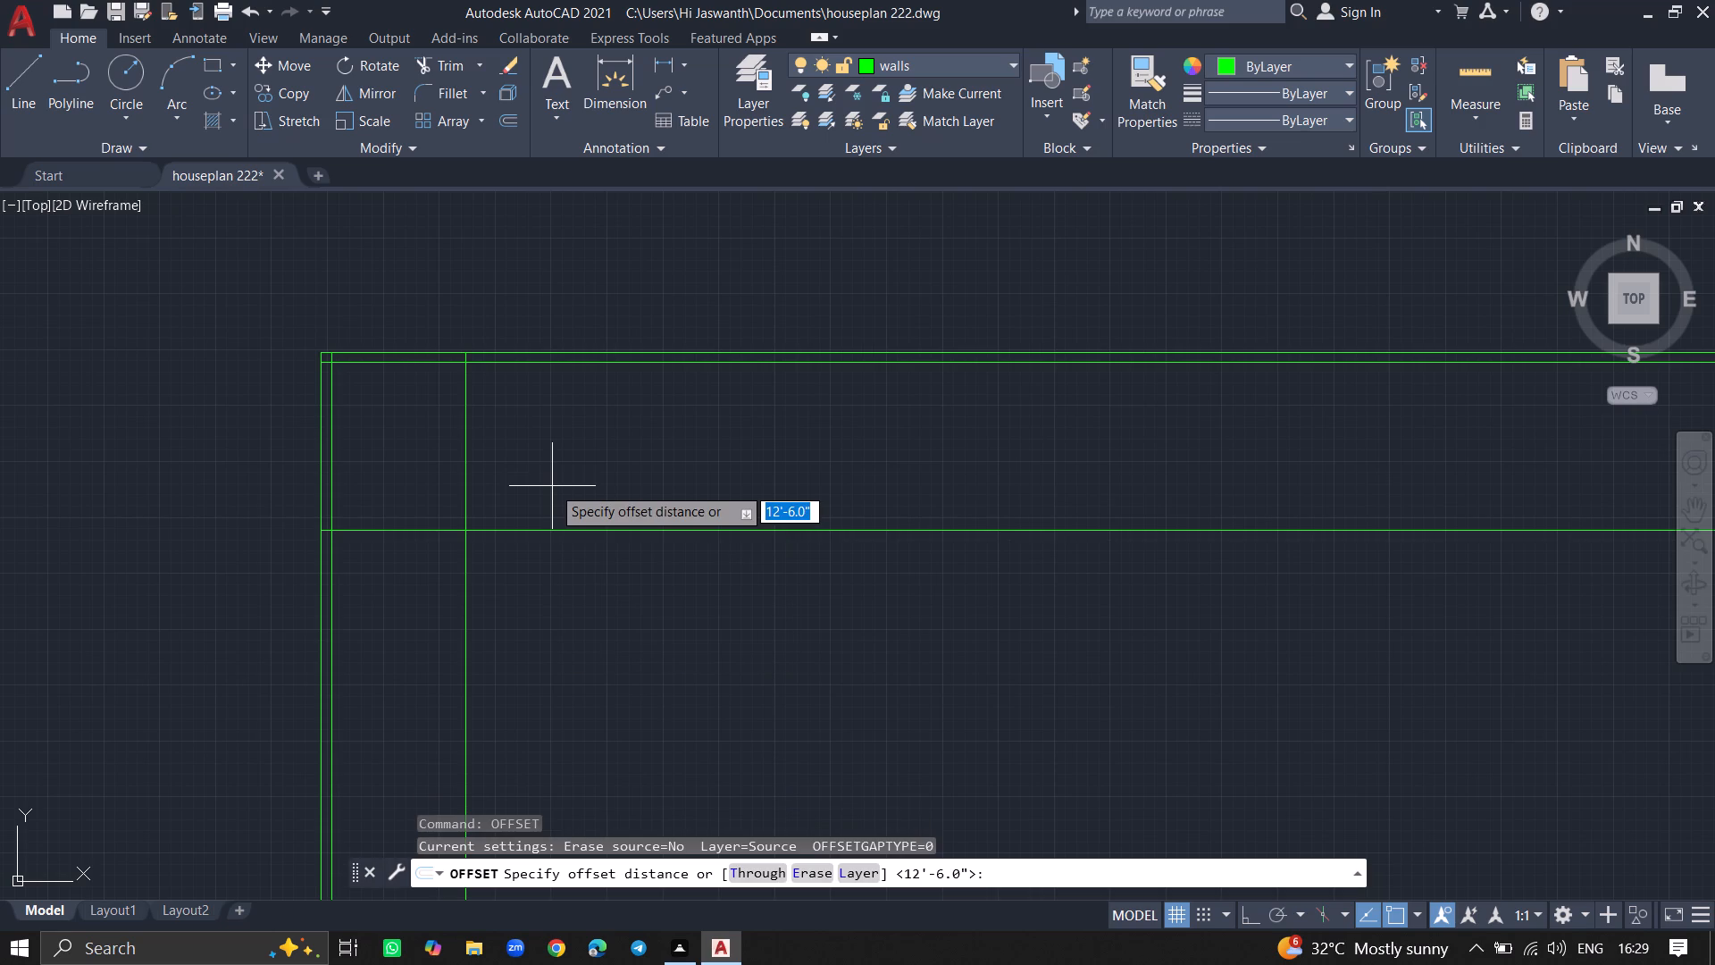
key(4)
text(.5)
key(shift+quotedbl)
key(Return)
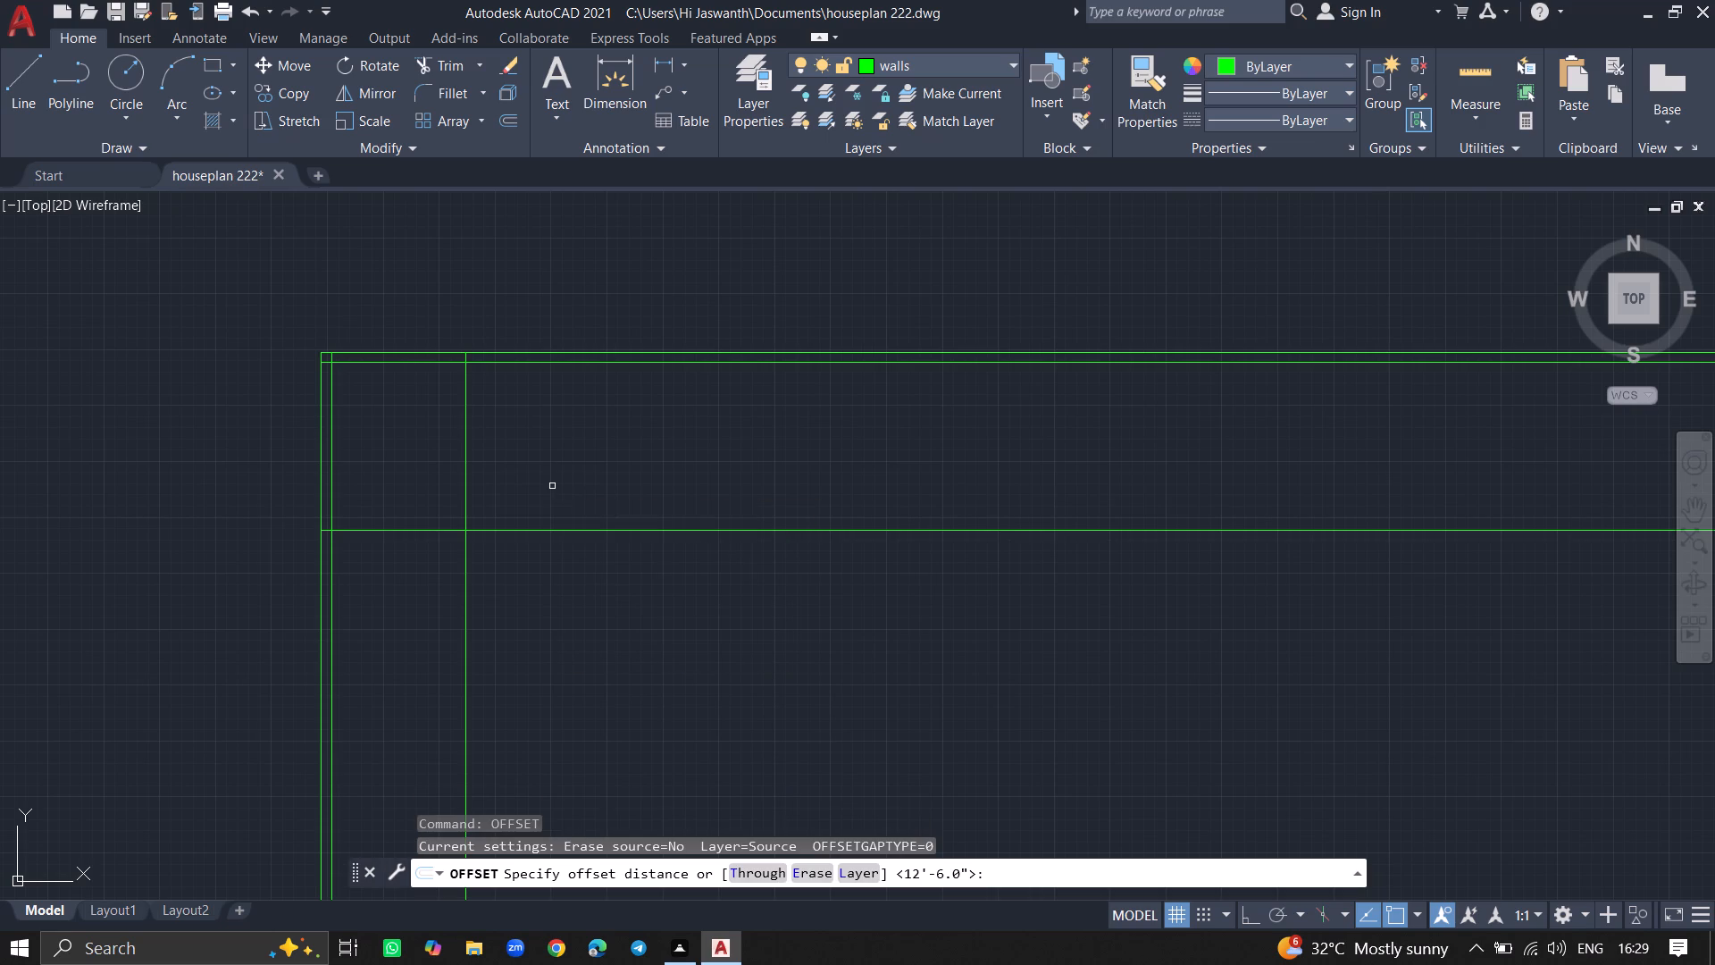
click(465, 492)
click(489, 494)
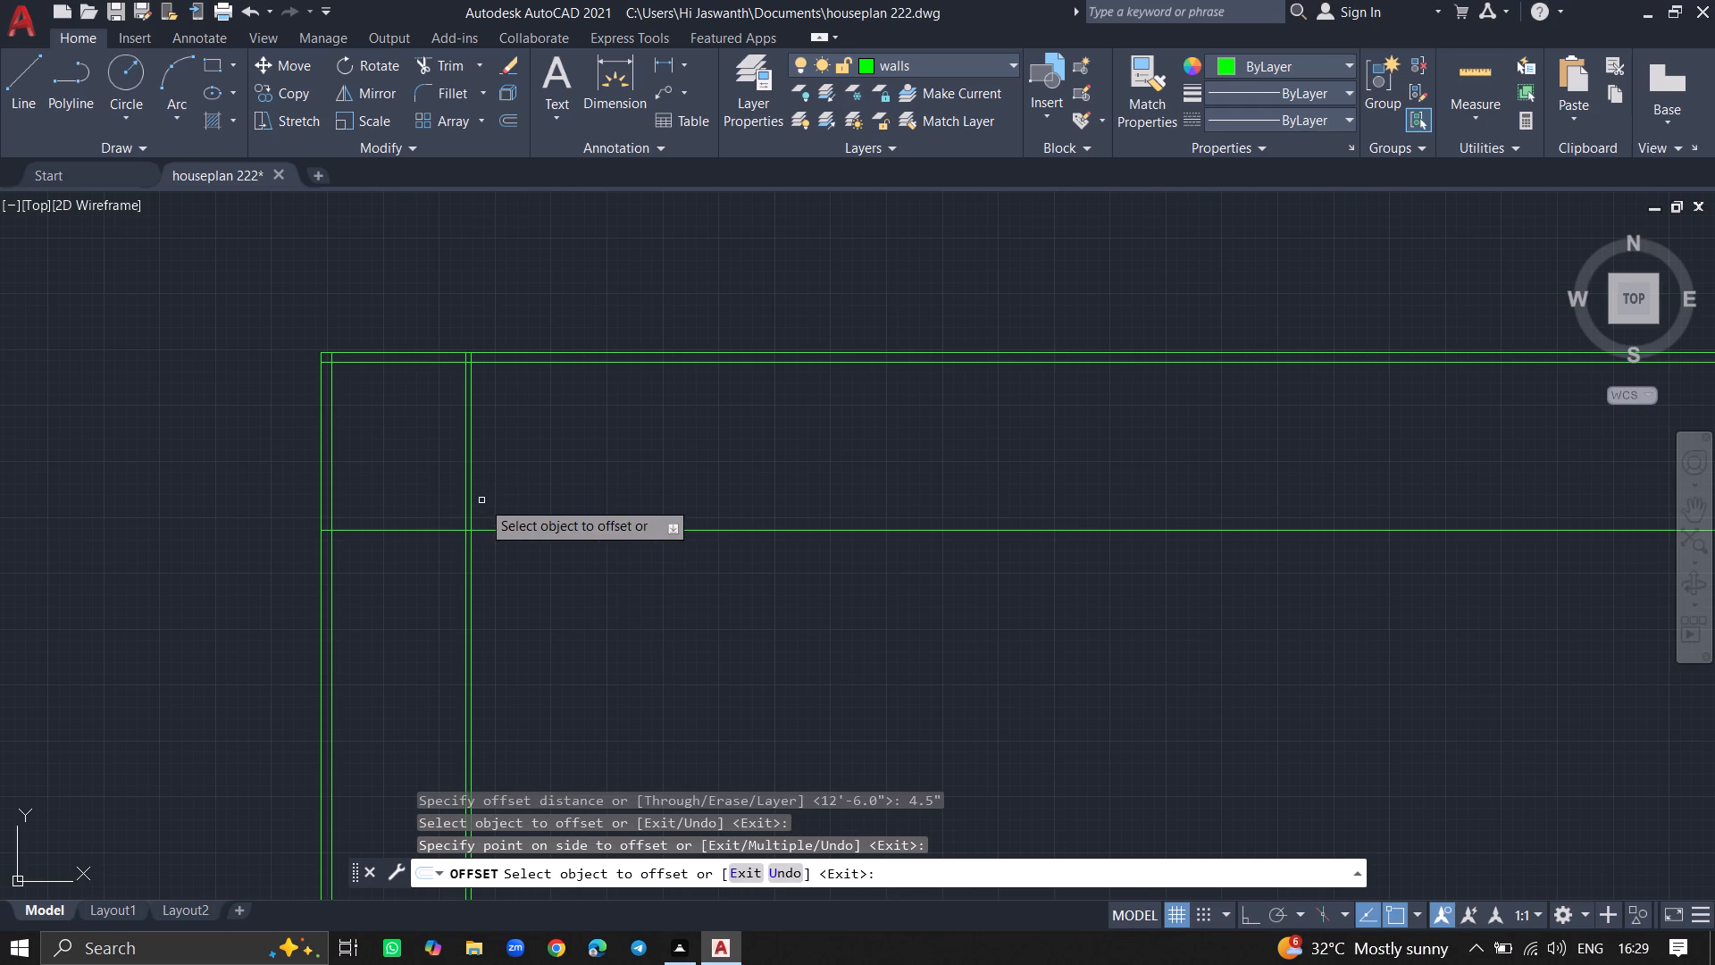
drag(421, 532, 419, 566)
click(419, 566)
key(Return)
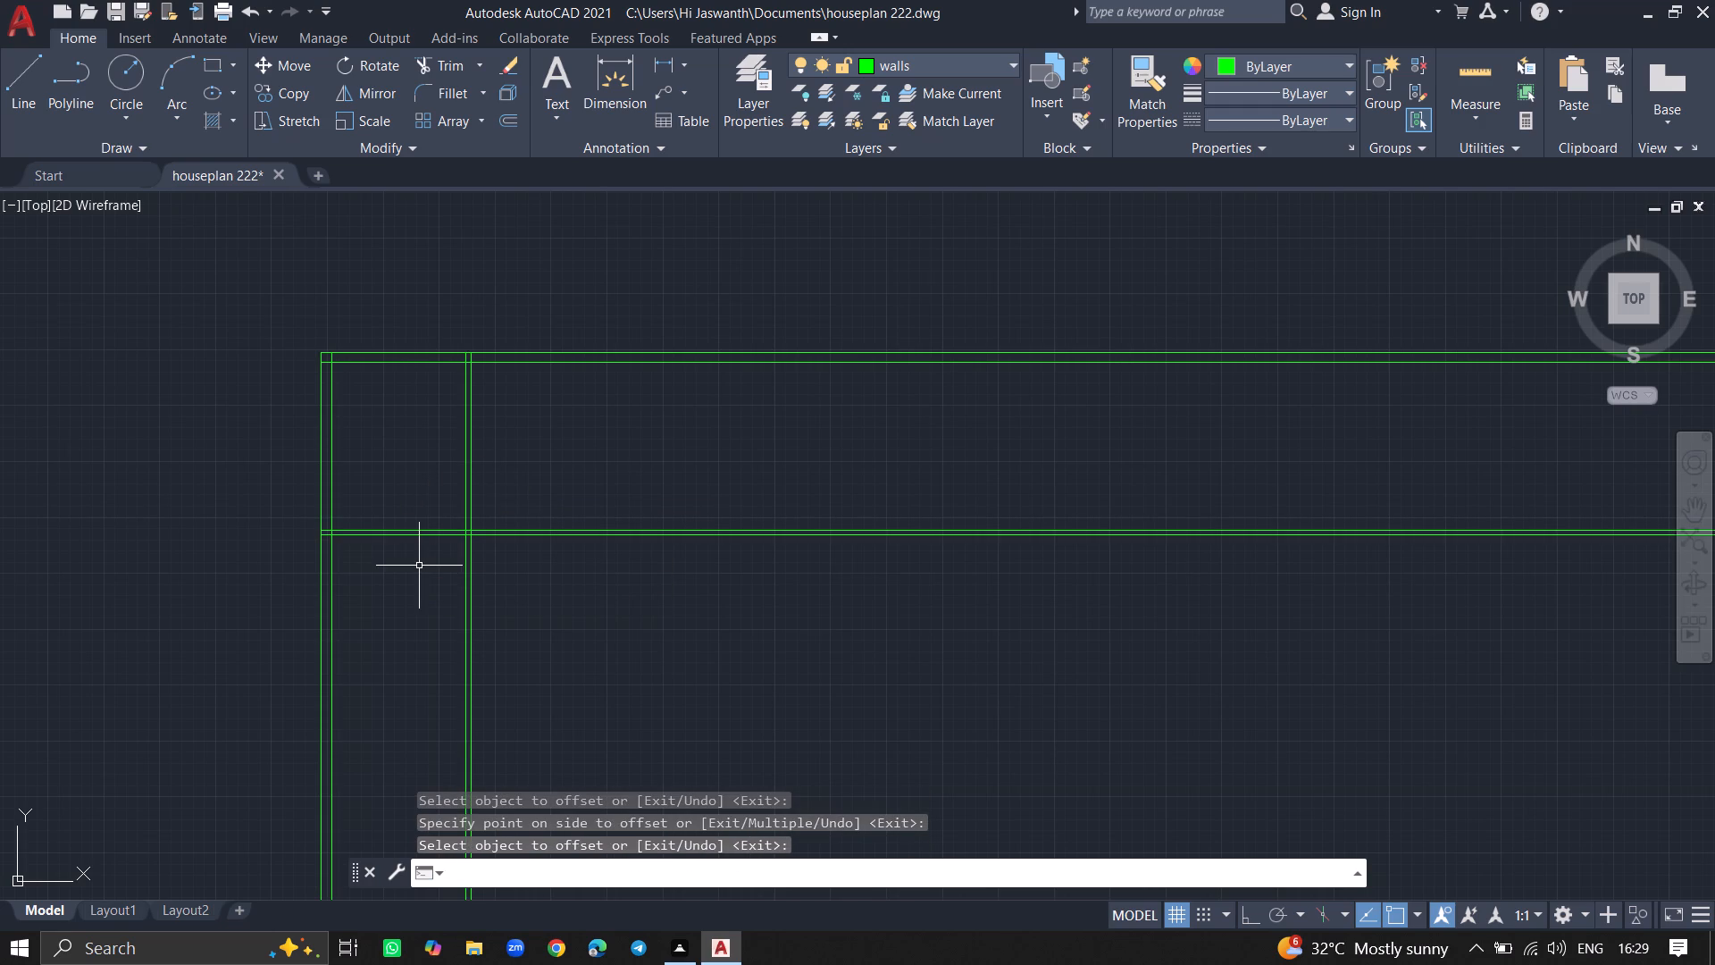
Trim the horizontal and vertical partition lines that run past the first room's lower-right corner.
text(tri)
key(BackSpace)
key(BackSpace)
key(BackSpace)
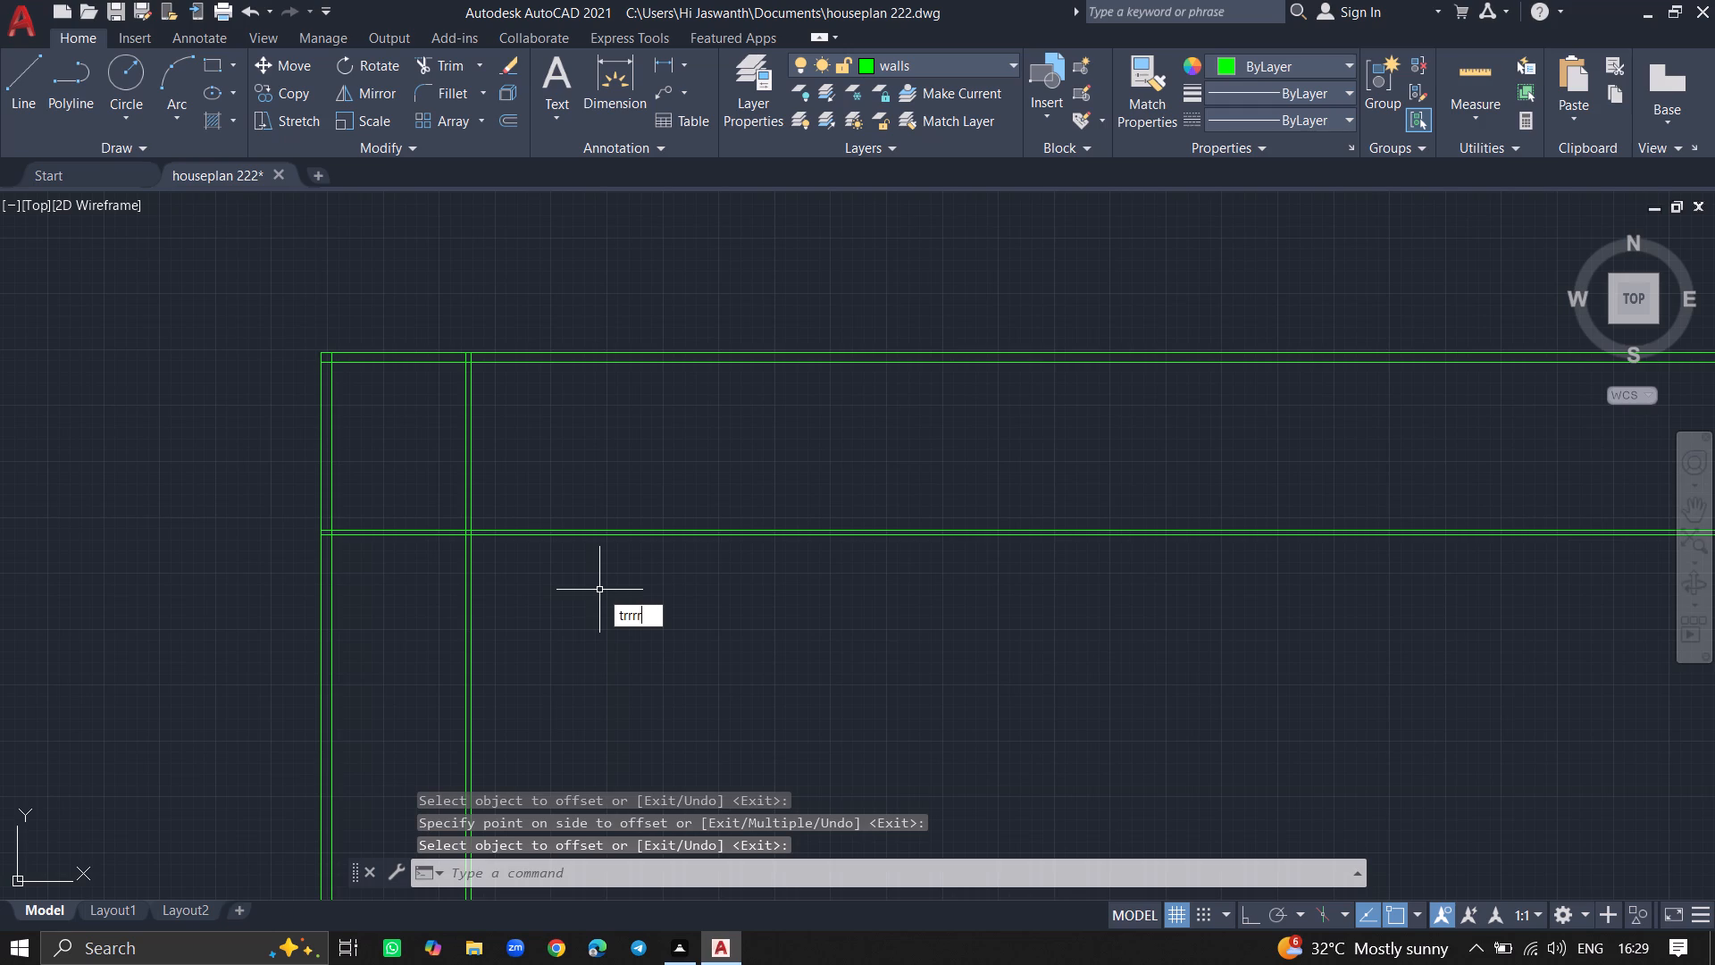
key(BackSpace)
key(BackSpace)
key(BackSpace)
text(im)
key(Return)
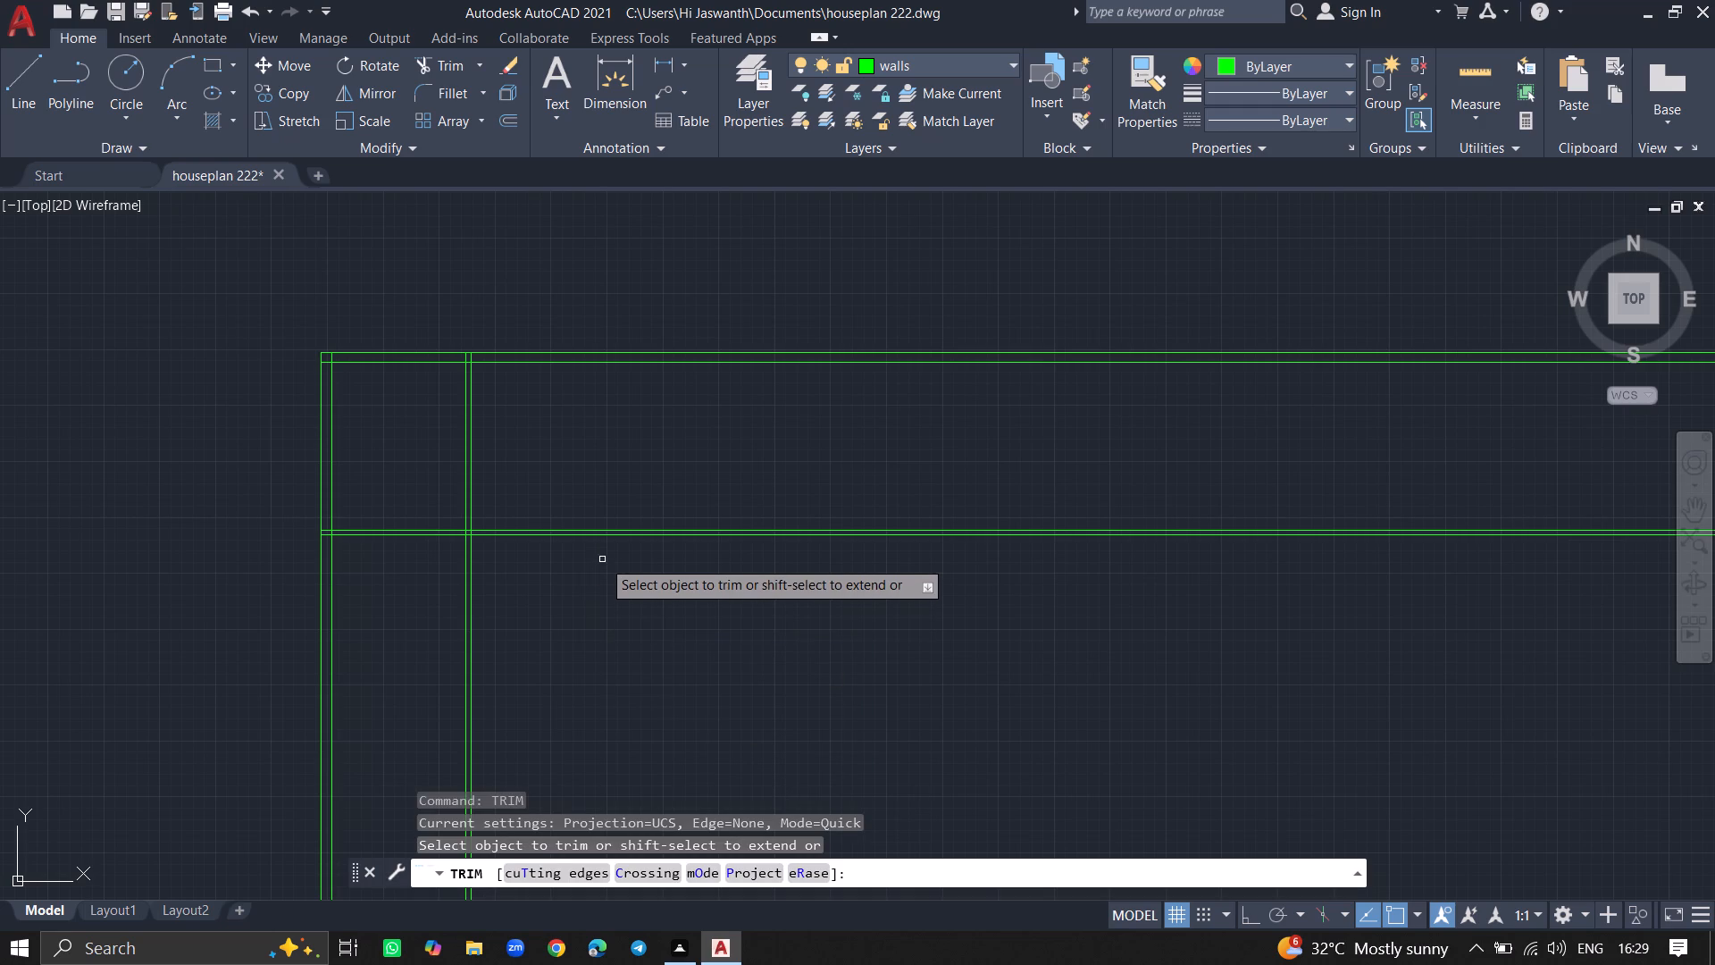
click(603, 538)
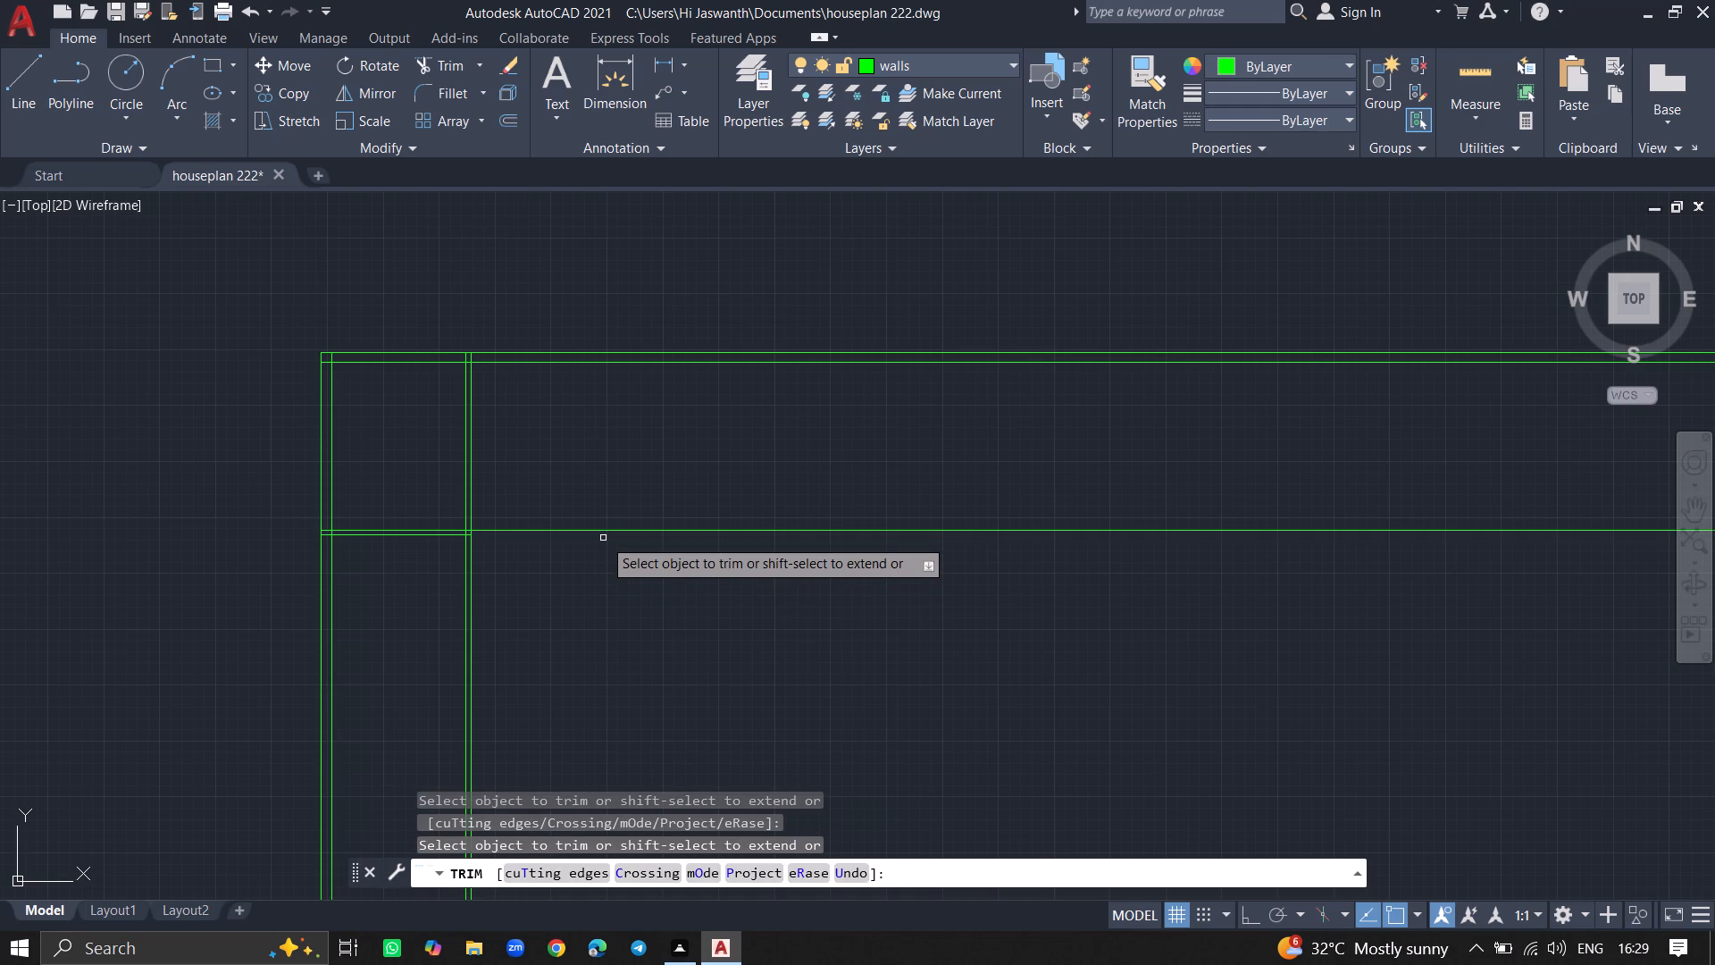
click(603, 532)
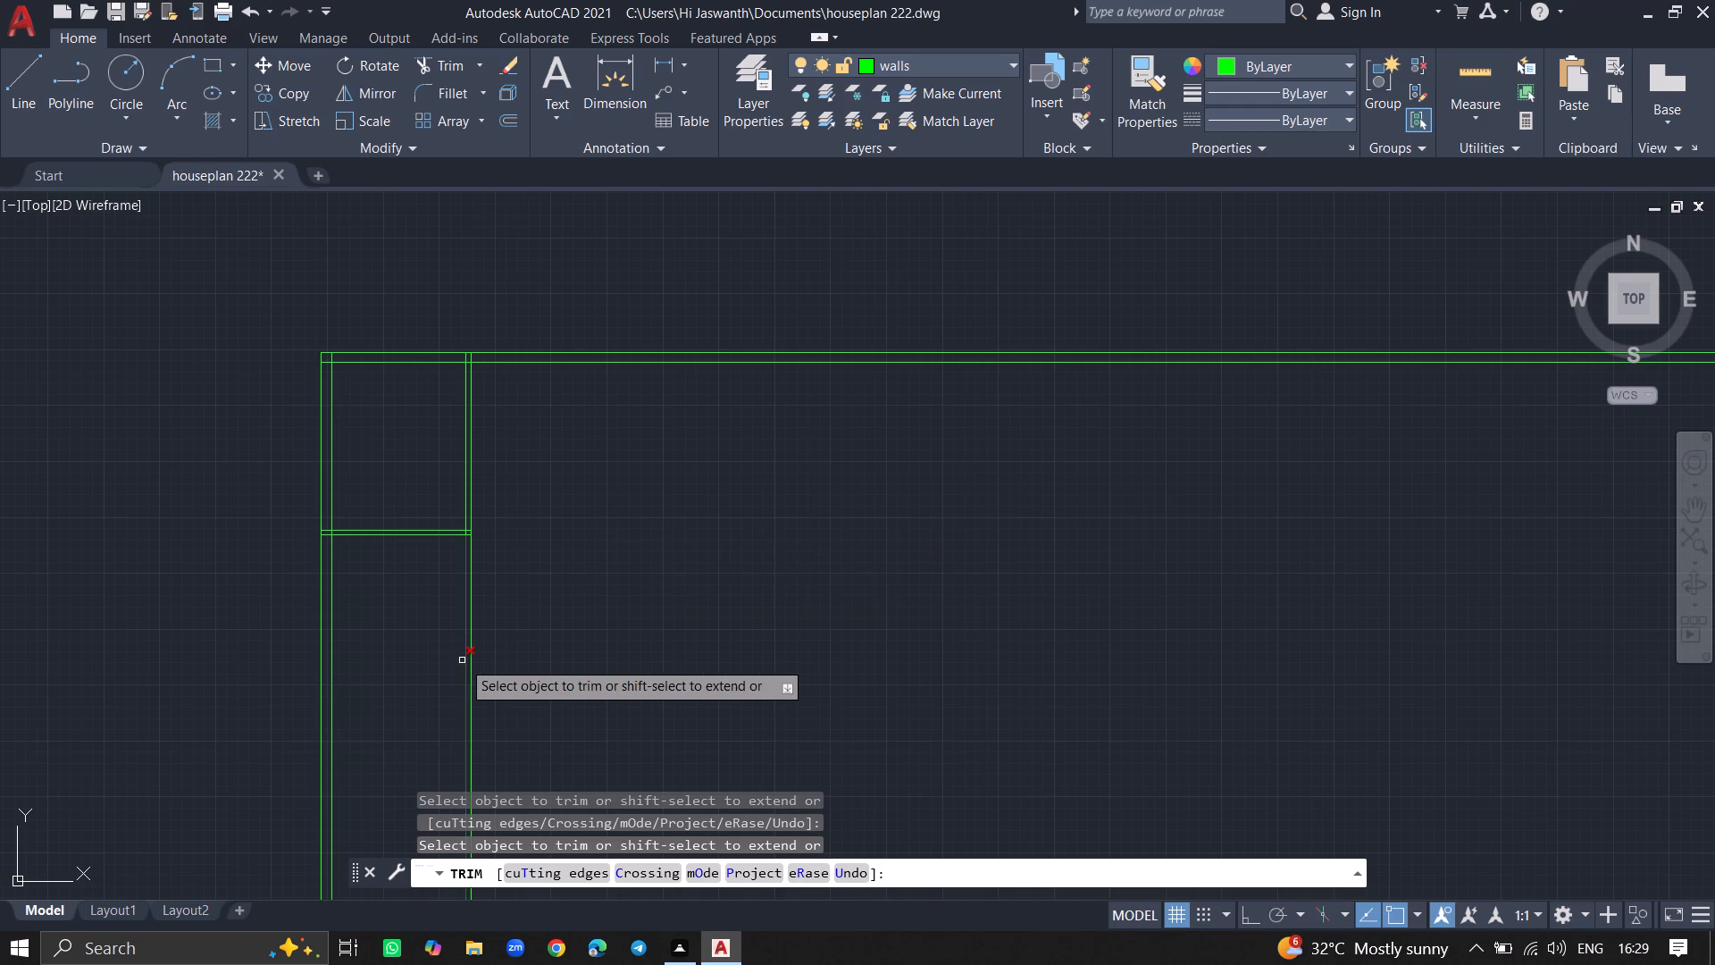
ctrl+scroll(462, 660, up, 3)
click(467, 660)
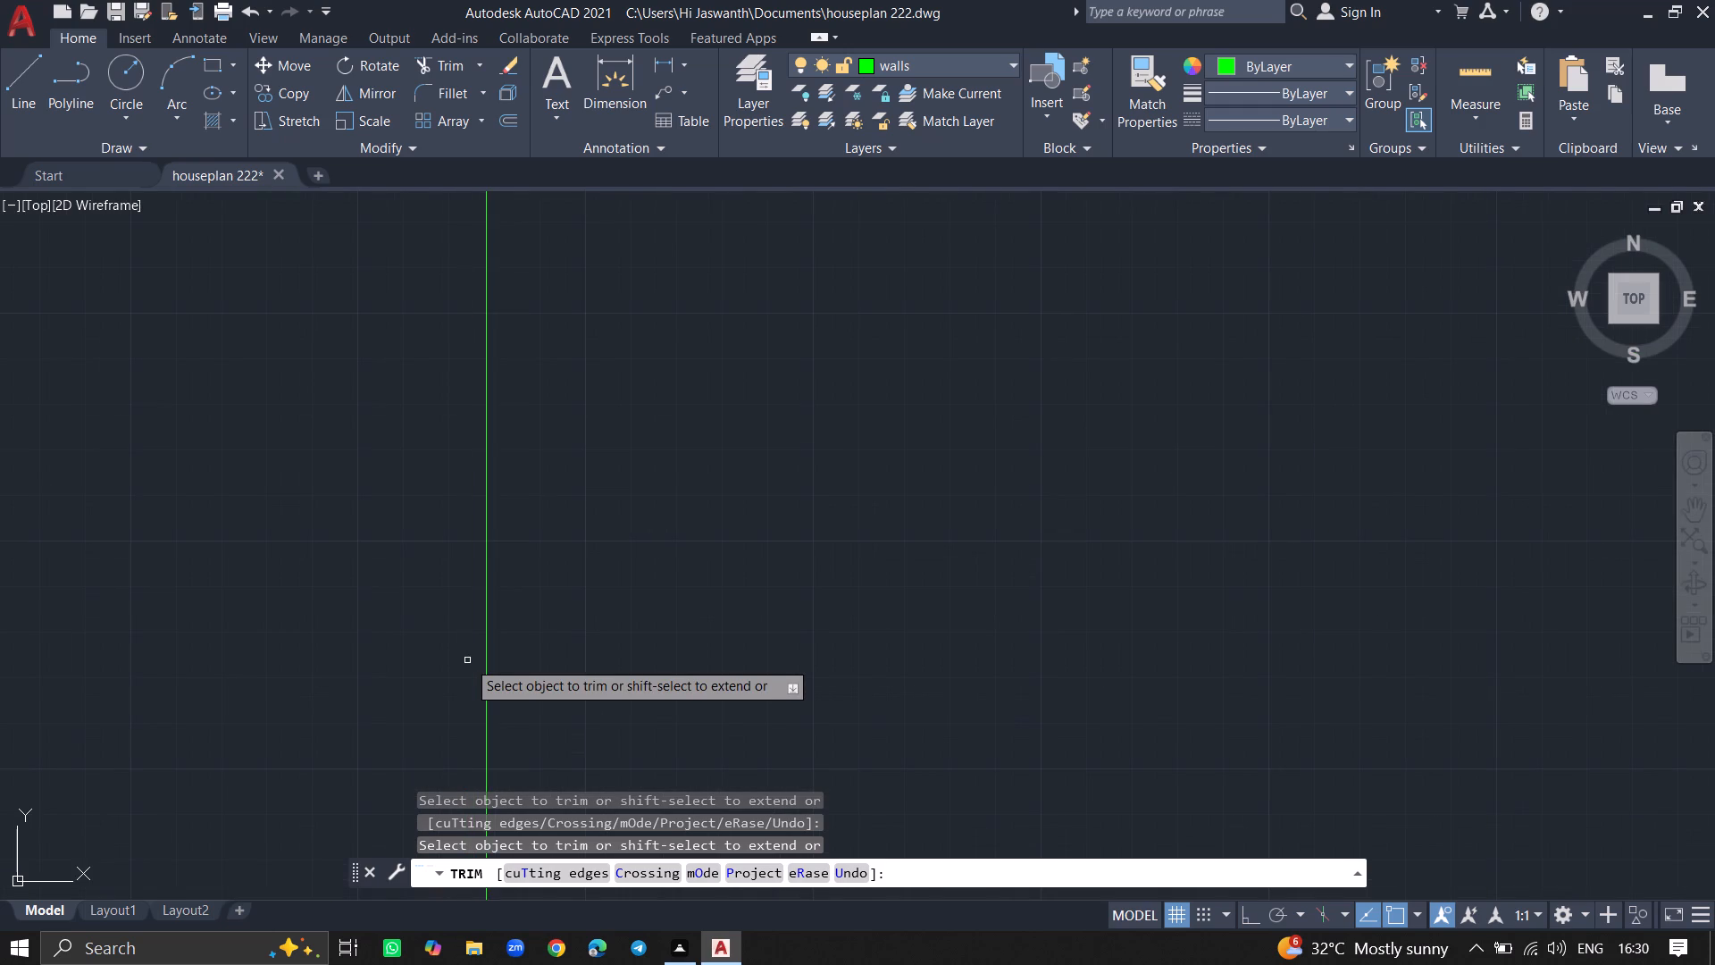
click(486, 656)
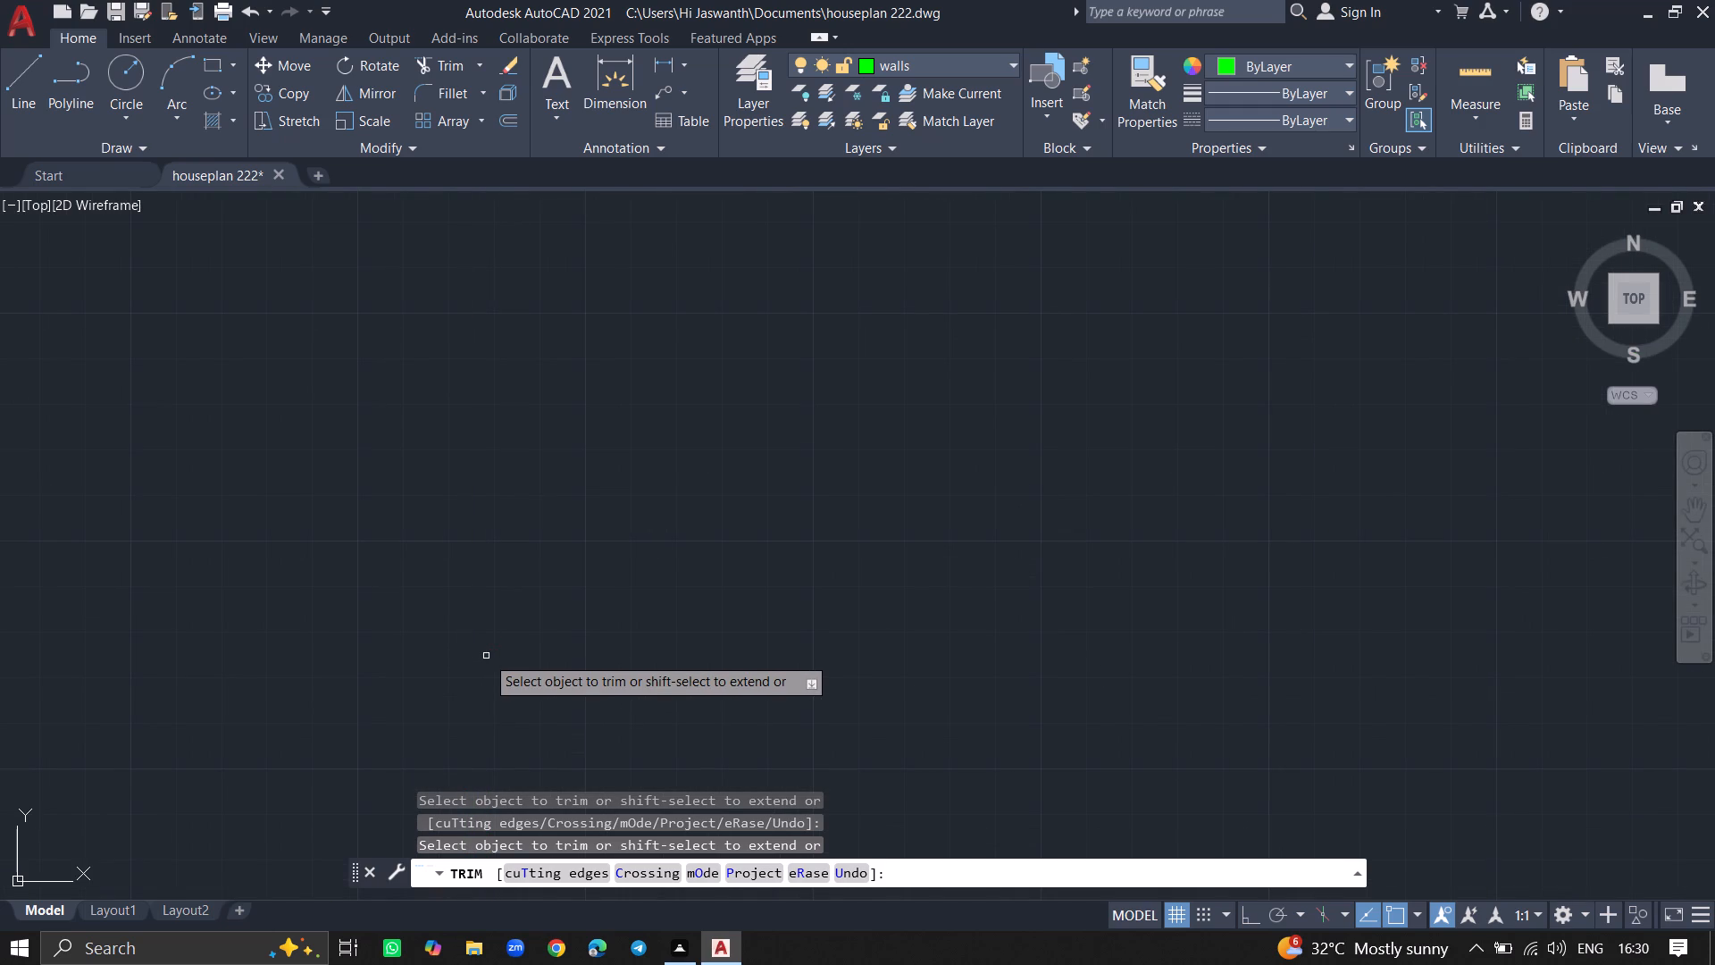
key(Return)
ctrl+scroll(486, 656, down, 5)
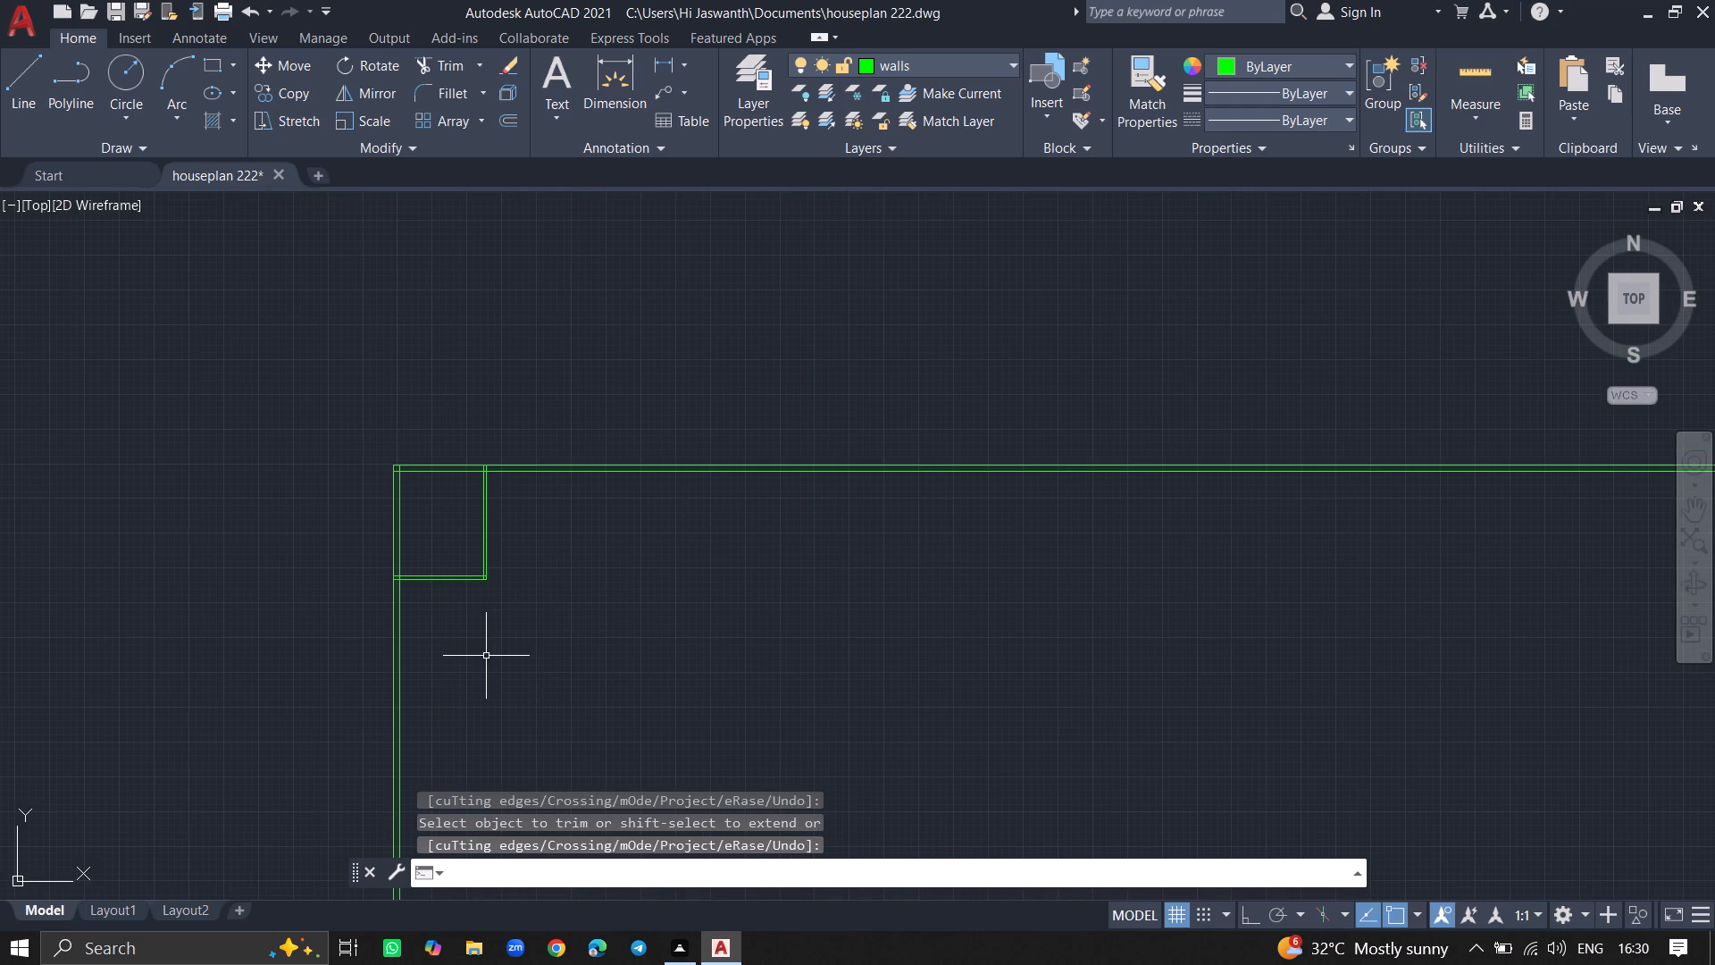
Save the drawing.
key(ctrl+s)
key(ctrl+s)
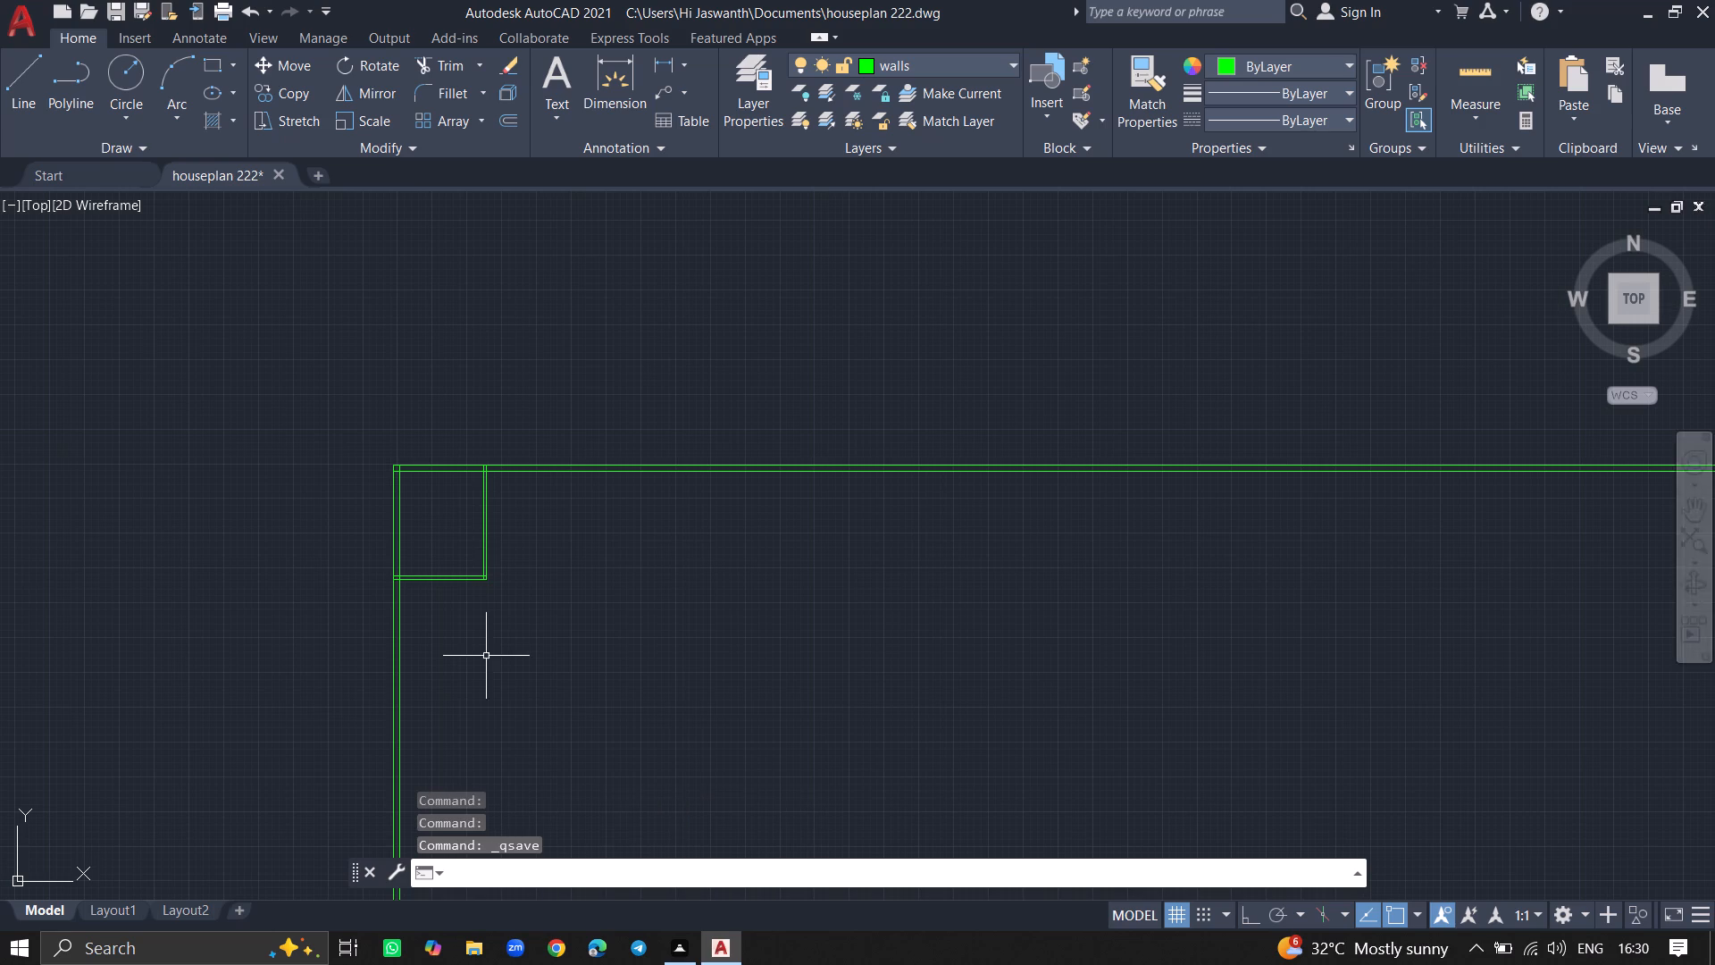
Offset the inner line of the horizontal outer wall 12'6" downward to set the second room's depth.
ctrl+scroll(476, 551, up, 2)
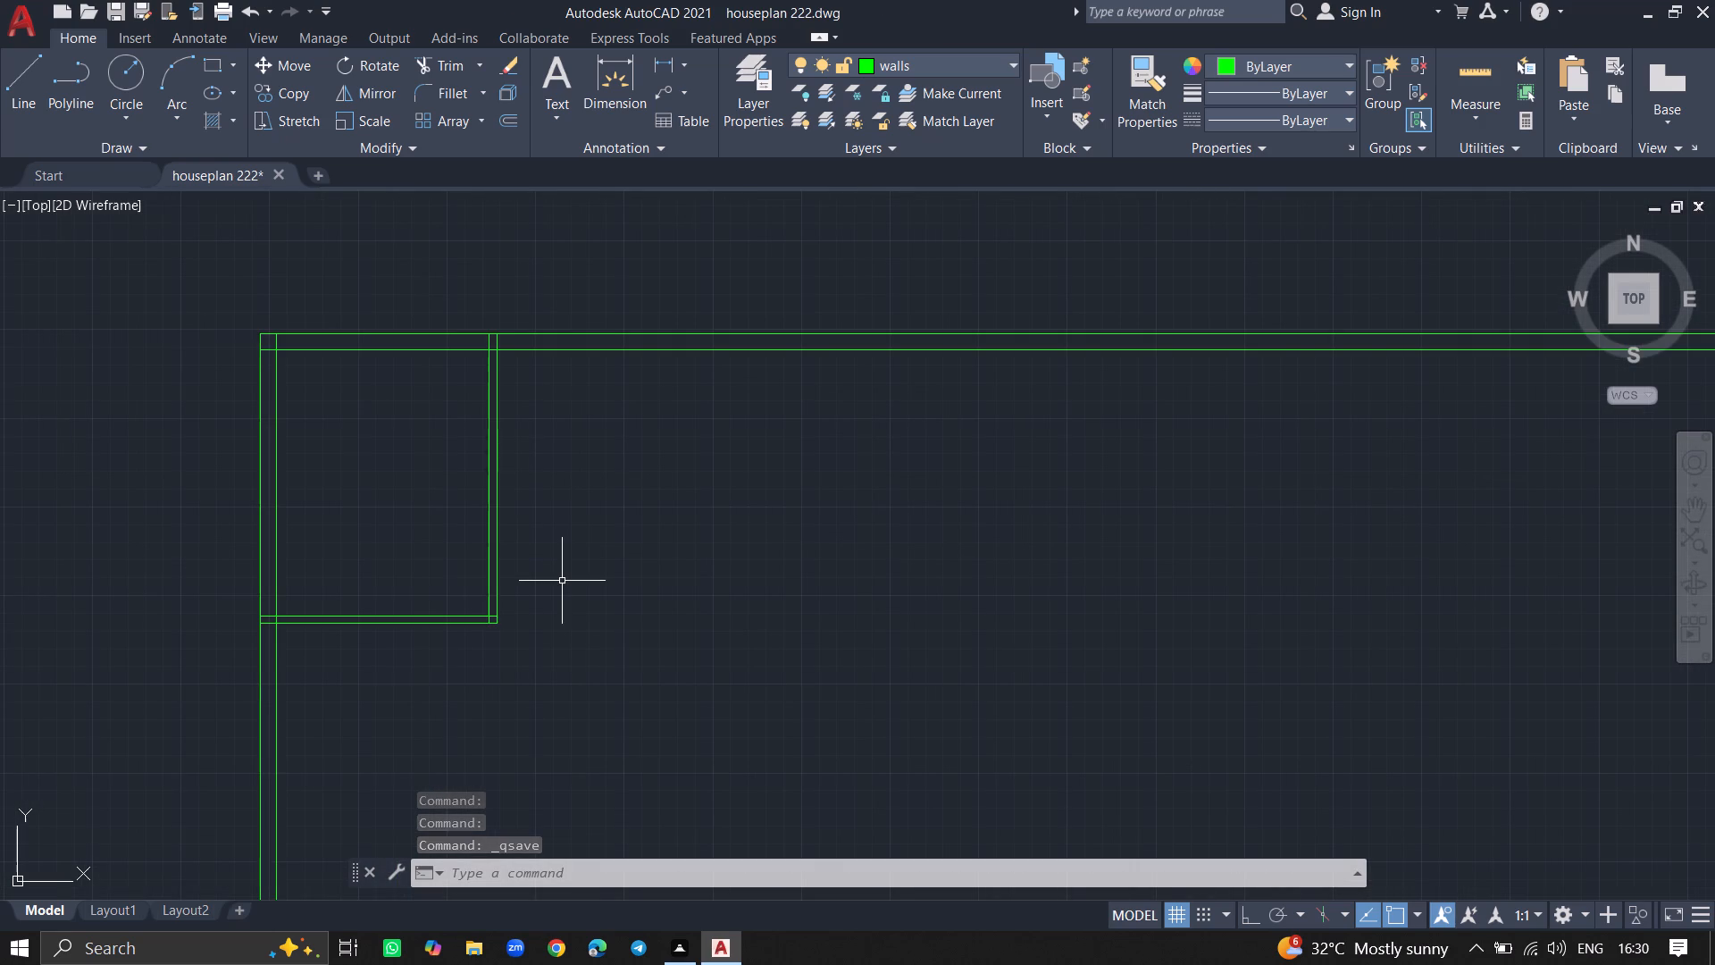
text(offset)
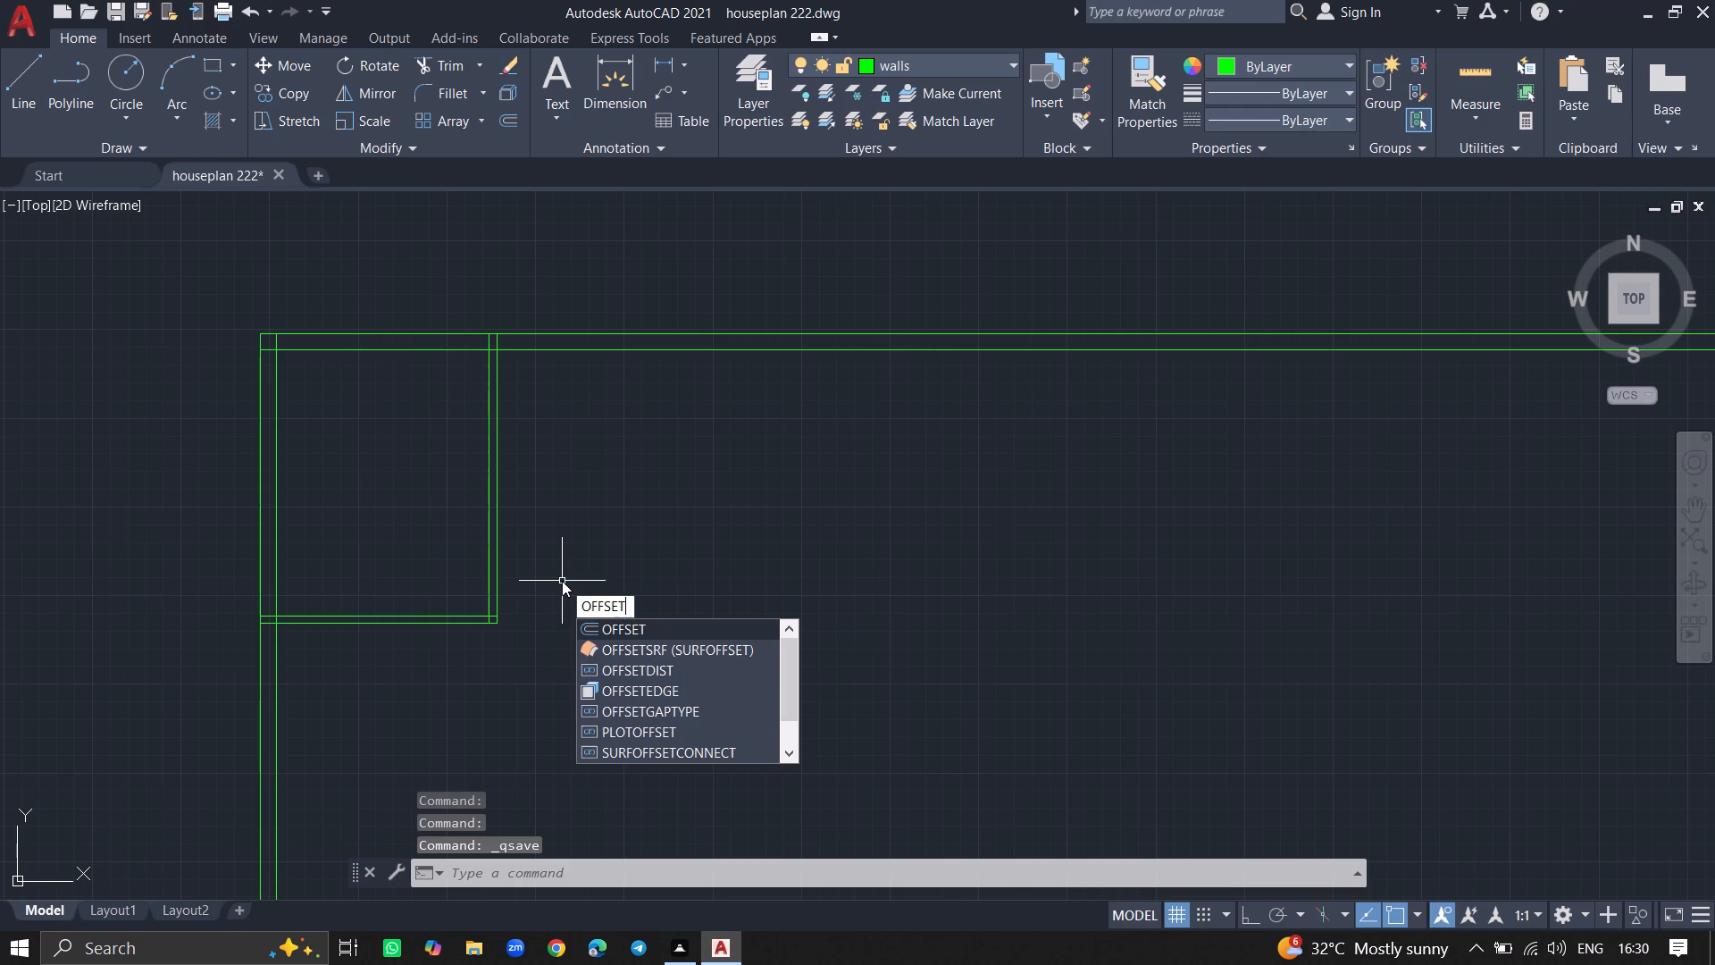
key(Return)
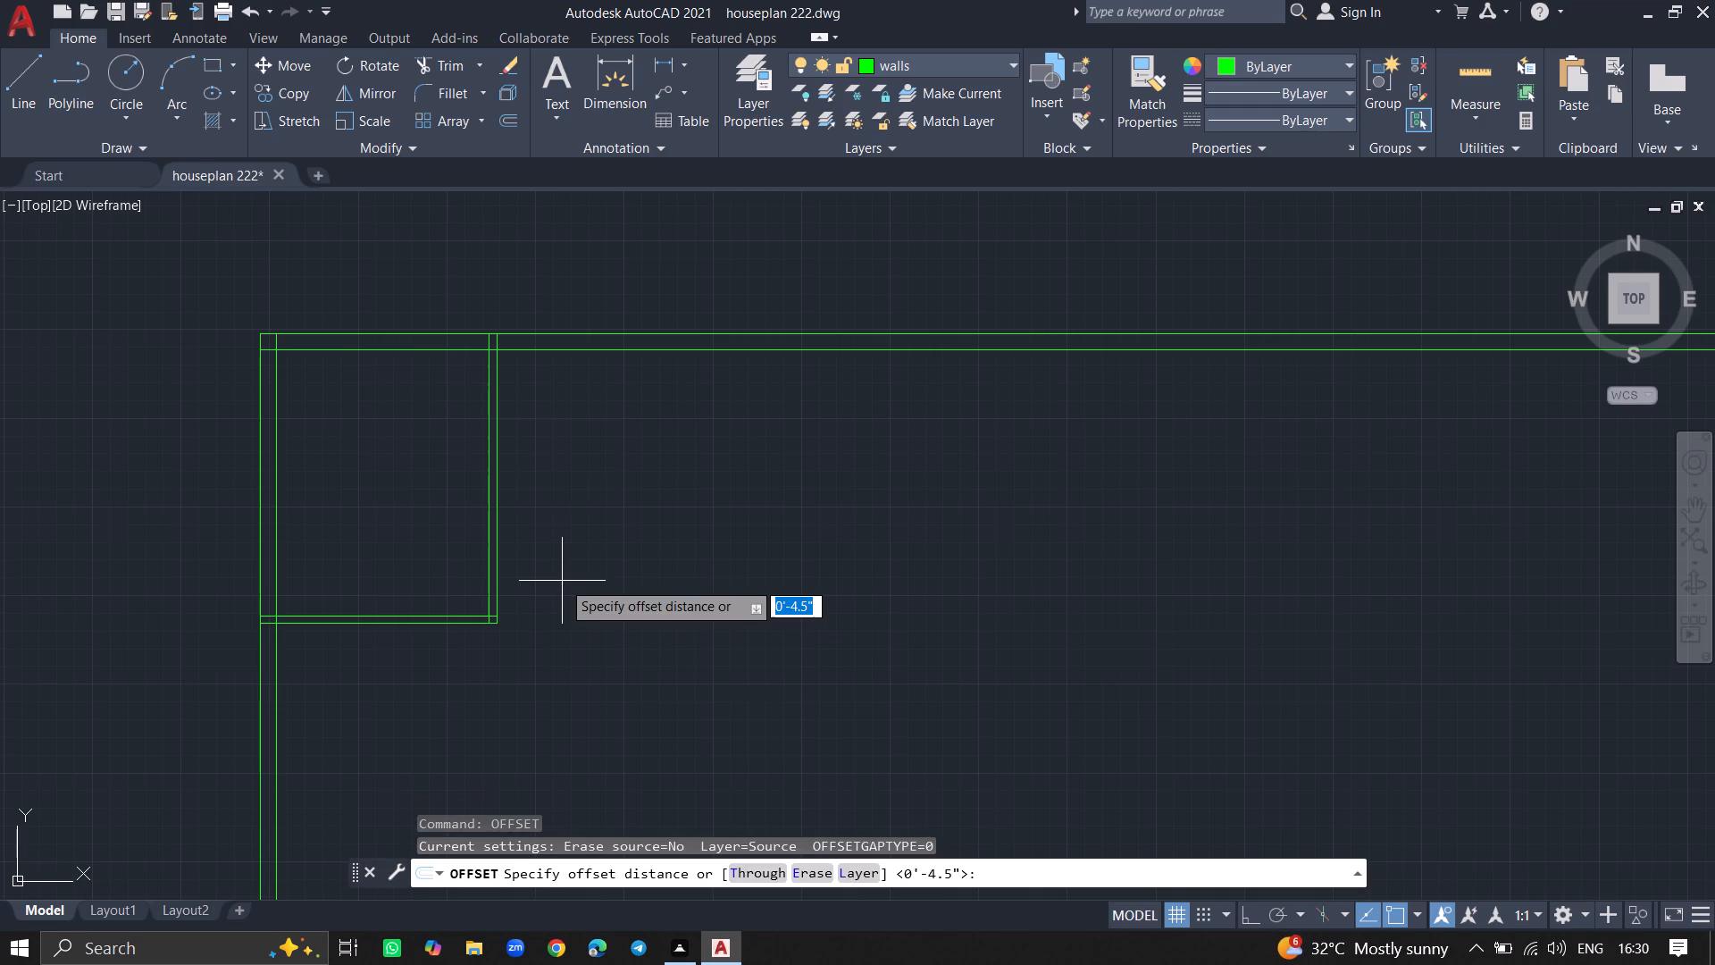
text(12)
key(apostrophe)
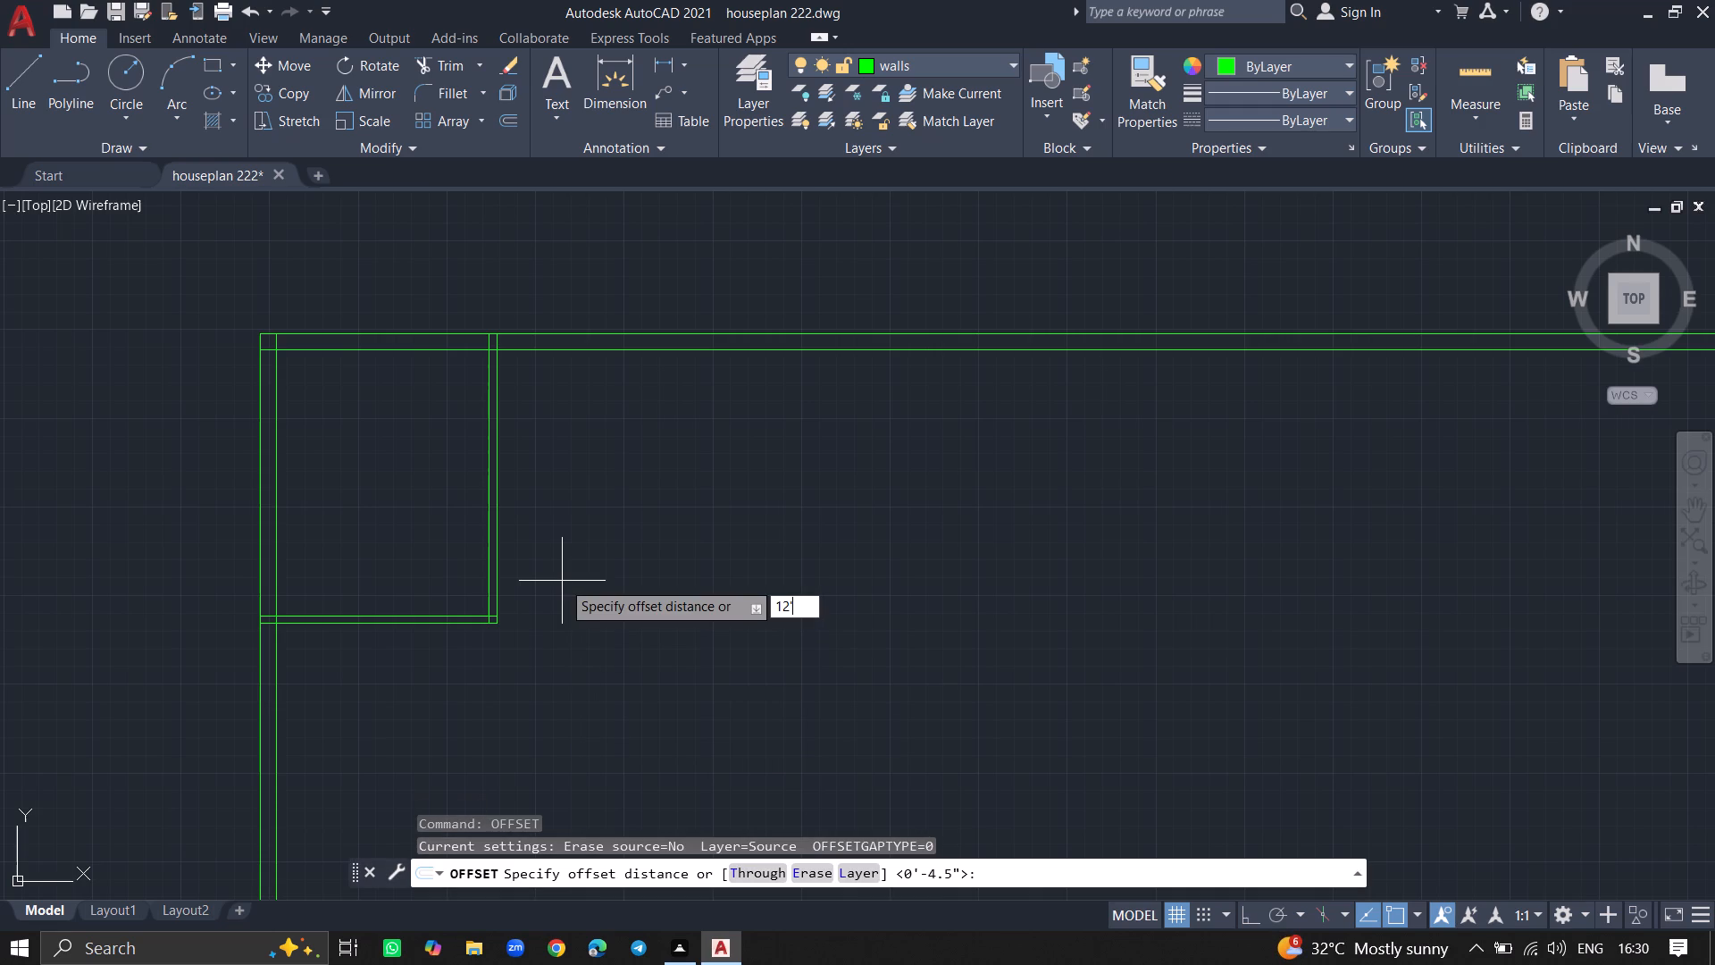
key(6)
key(shift+quotedbl)
key(Return)
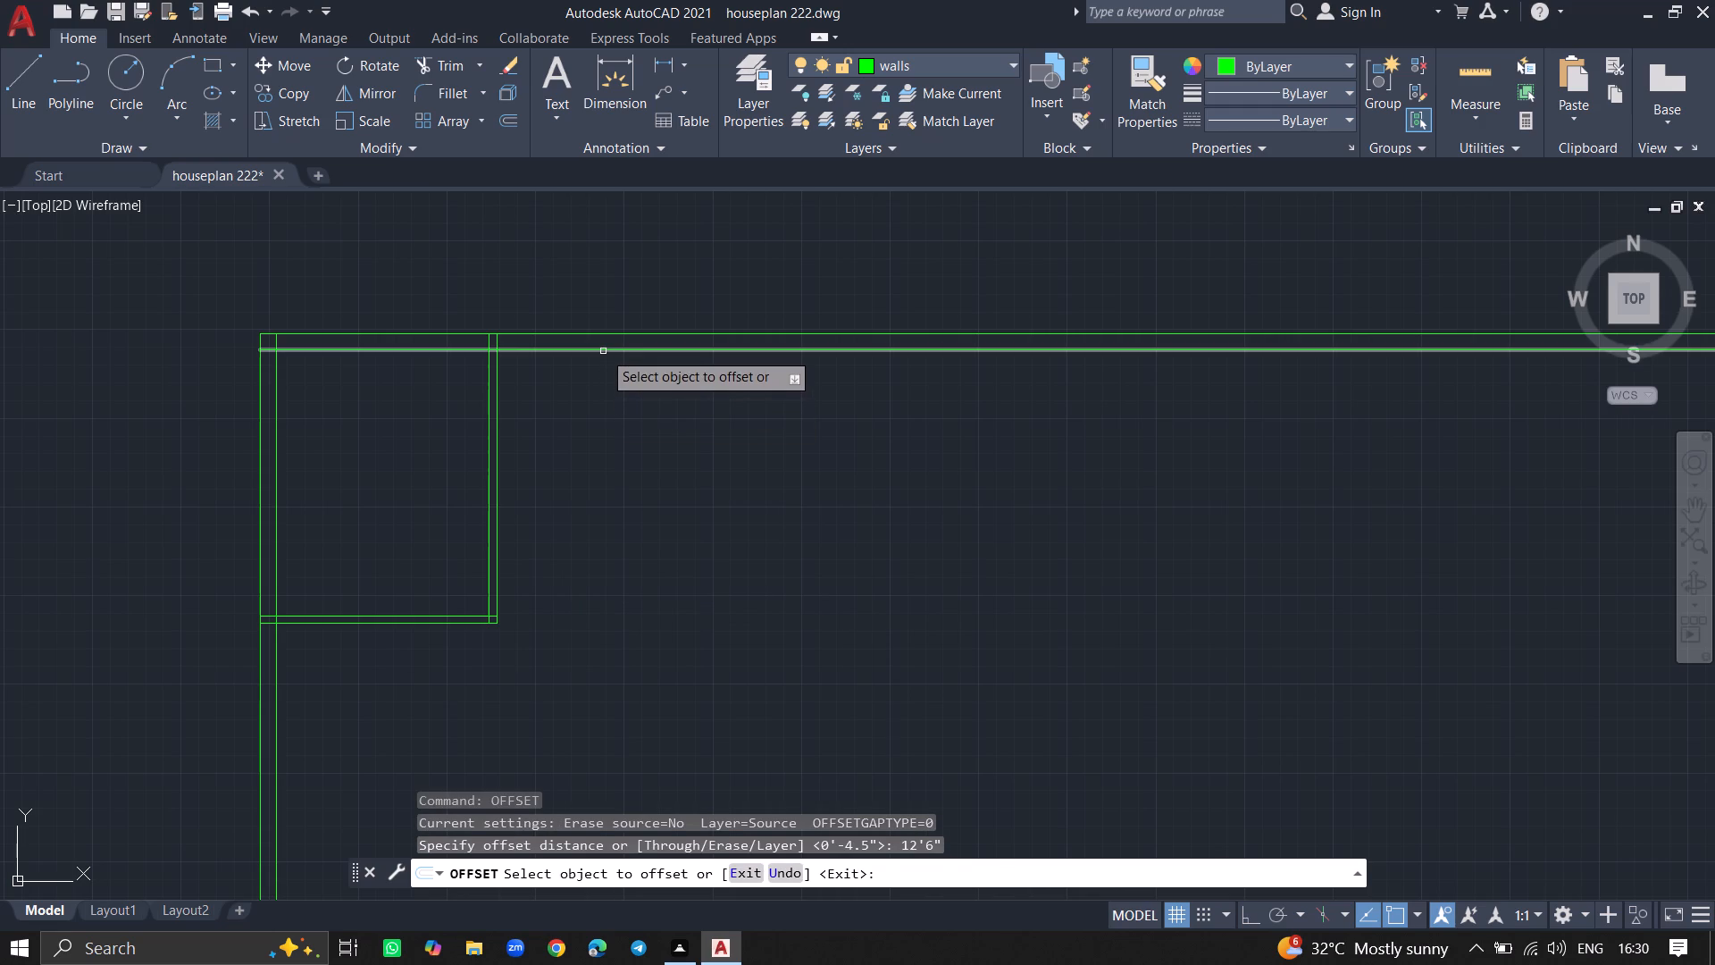
drag(603, 351, 609, 408)
click(609, 408)
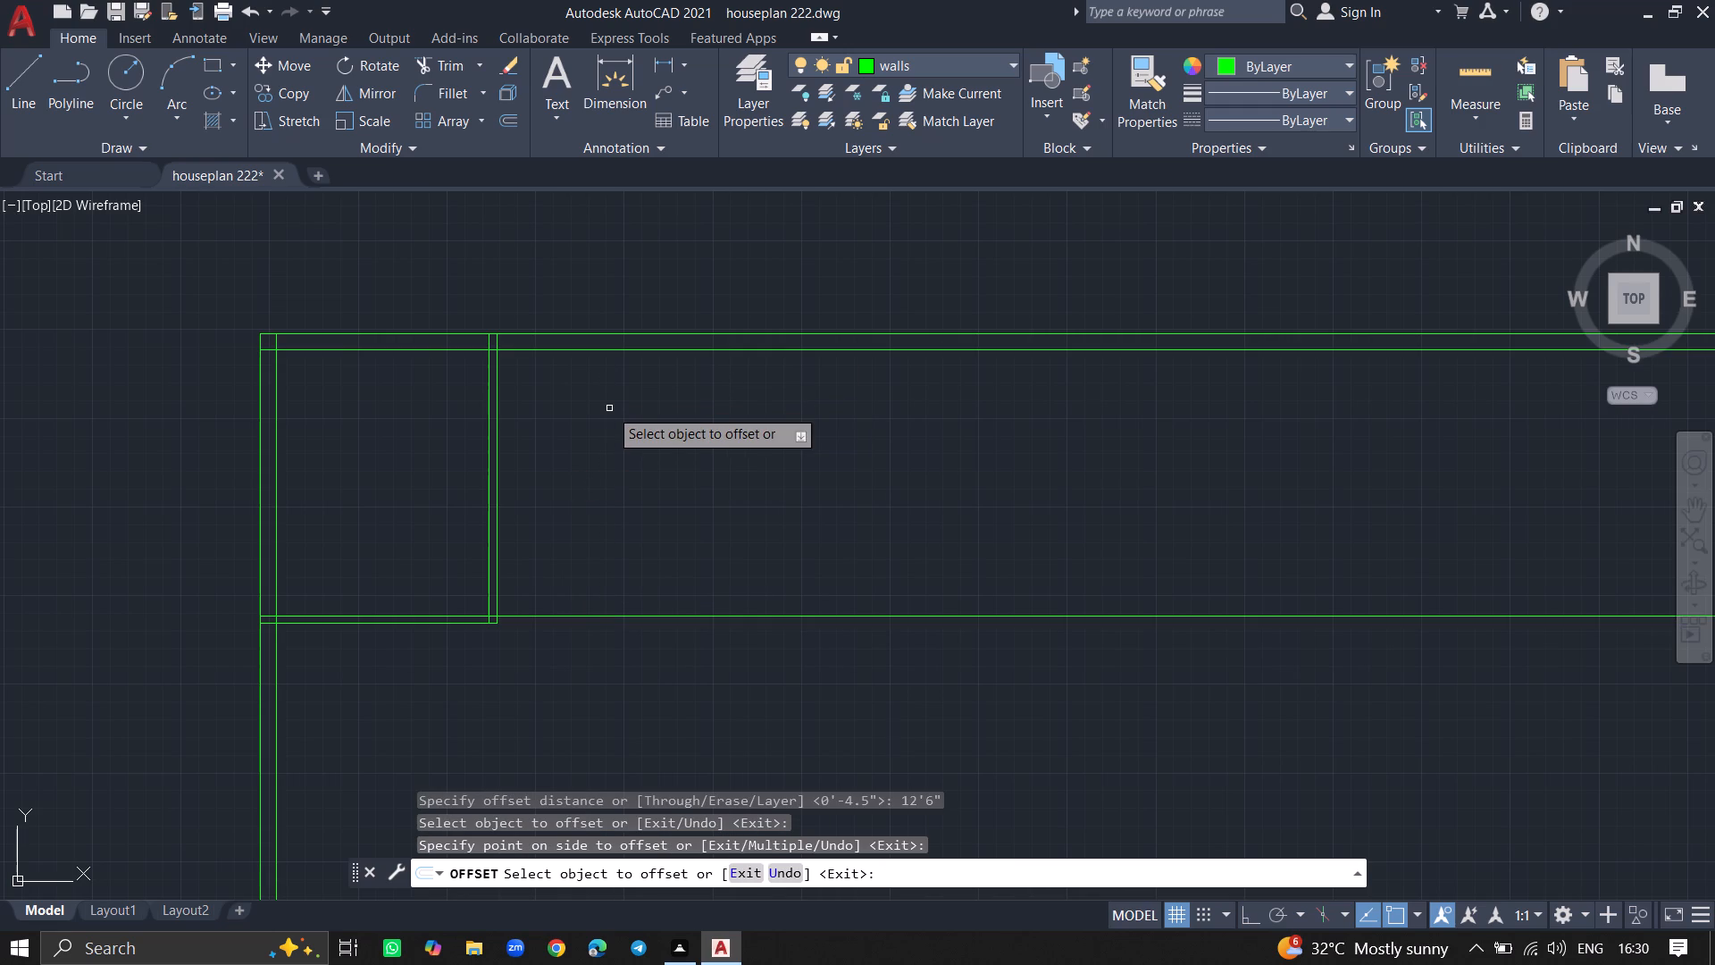
key(Return)
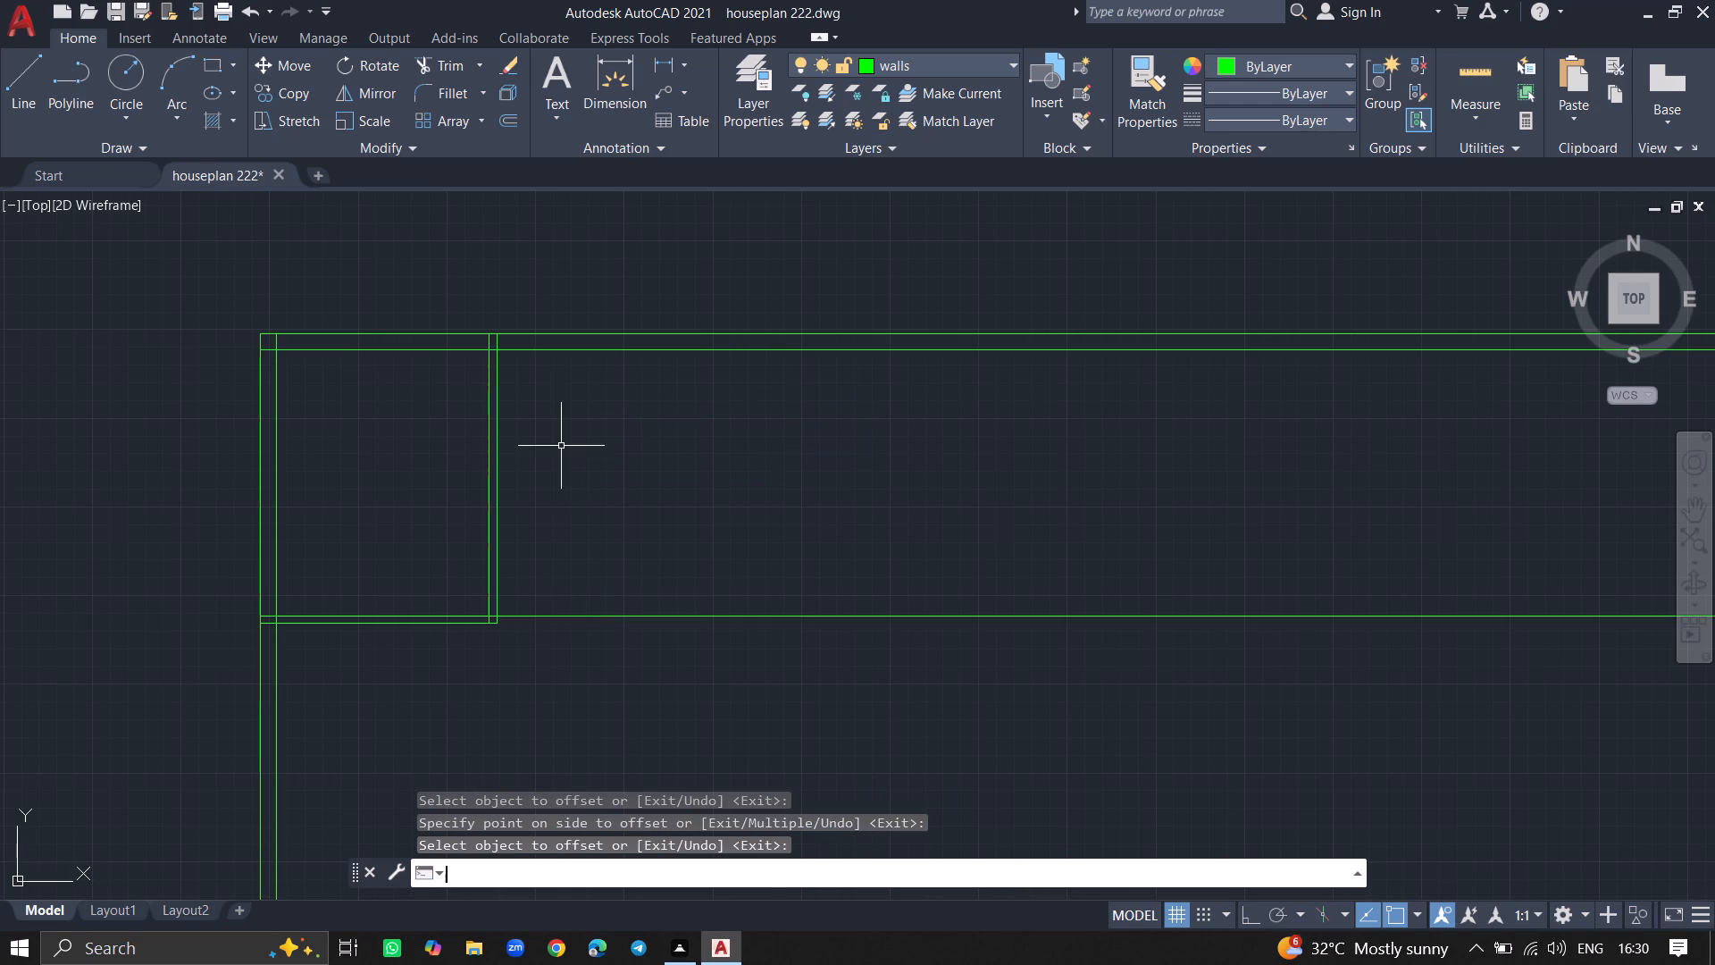
Offset the outer line of the first room's vertical partition 12'0" to the right to set the second room's width.
key(o)
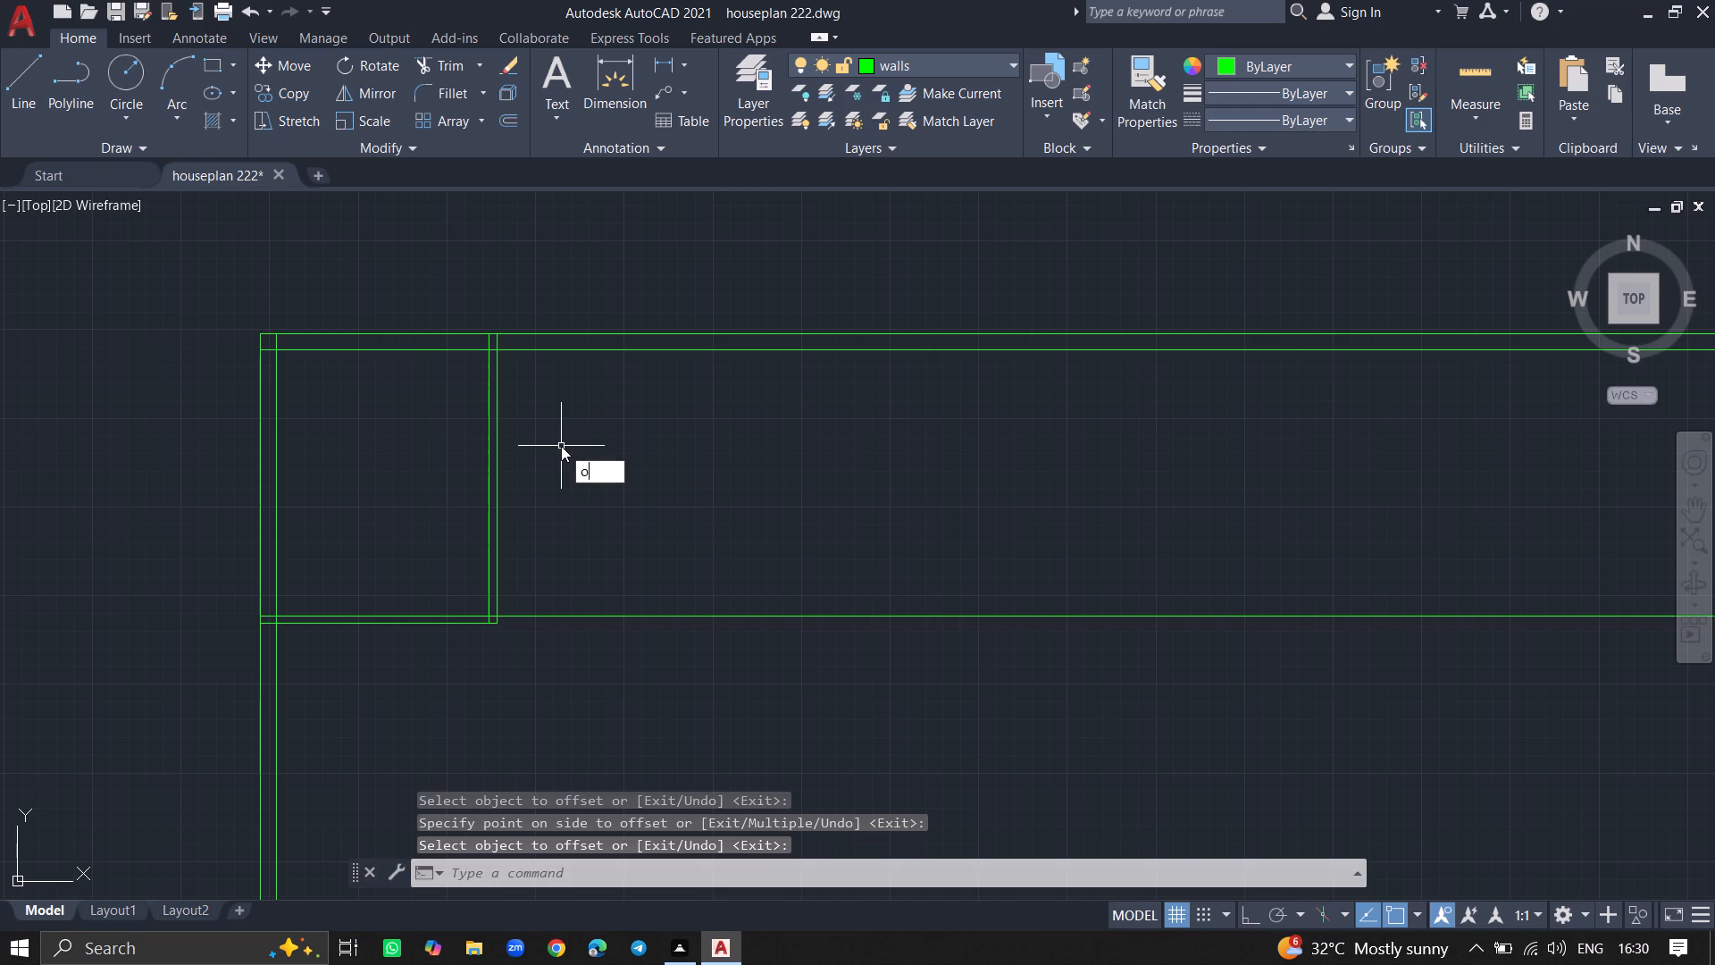
text(ffset)
key(Return)
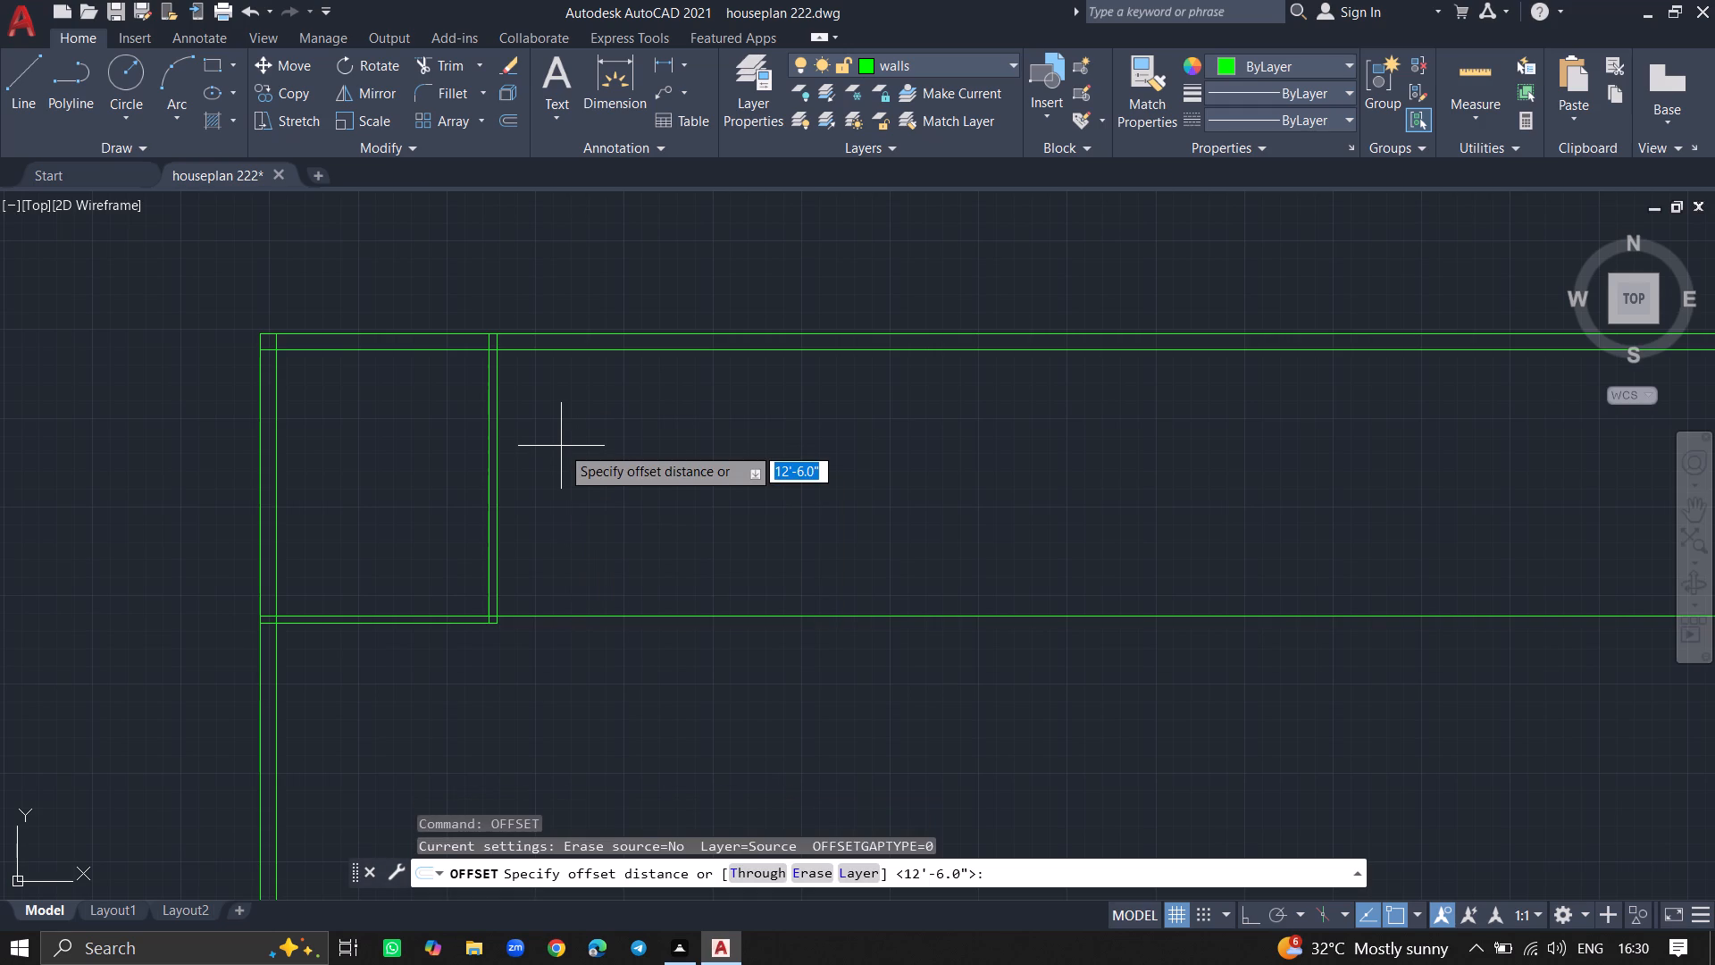
text(12)
text('0)
key(shift+quotedbl)
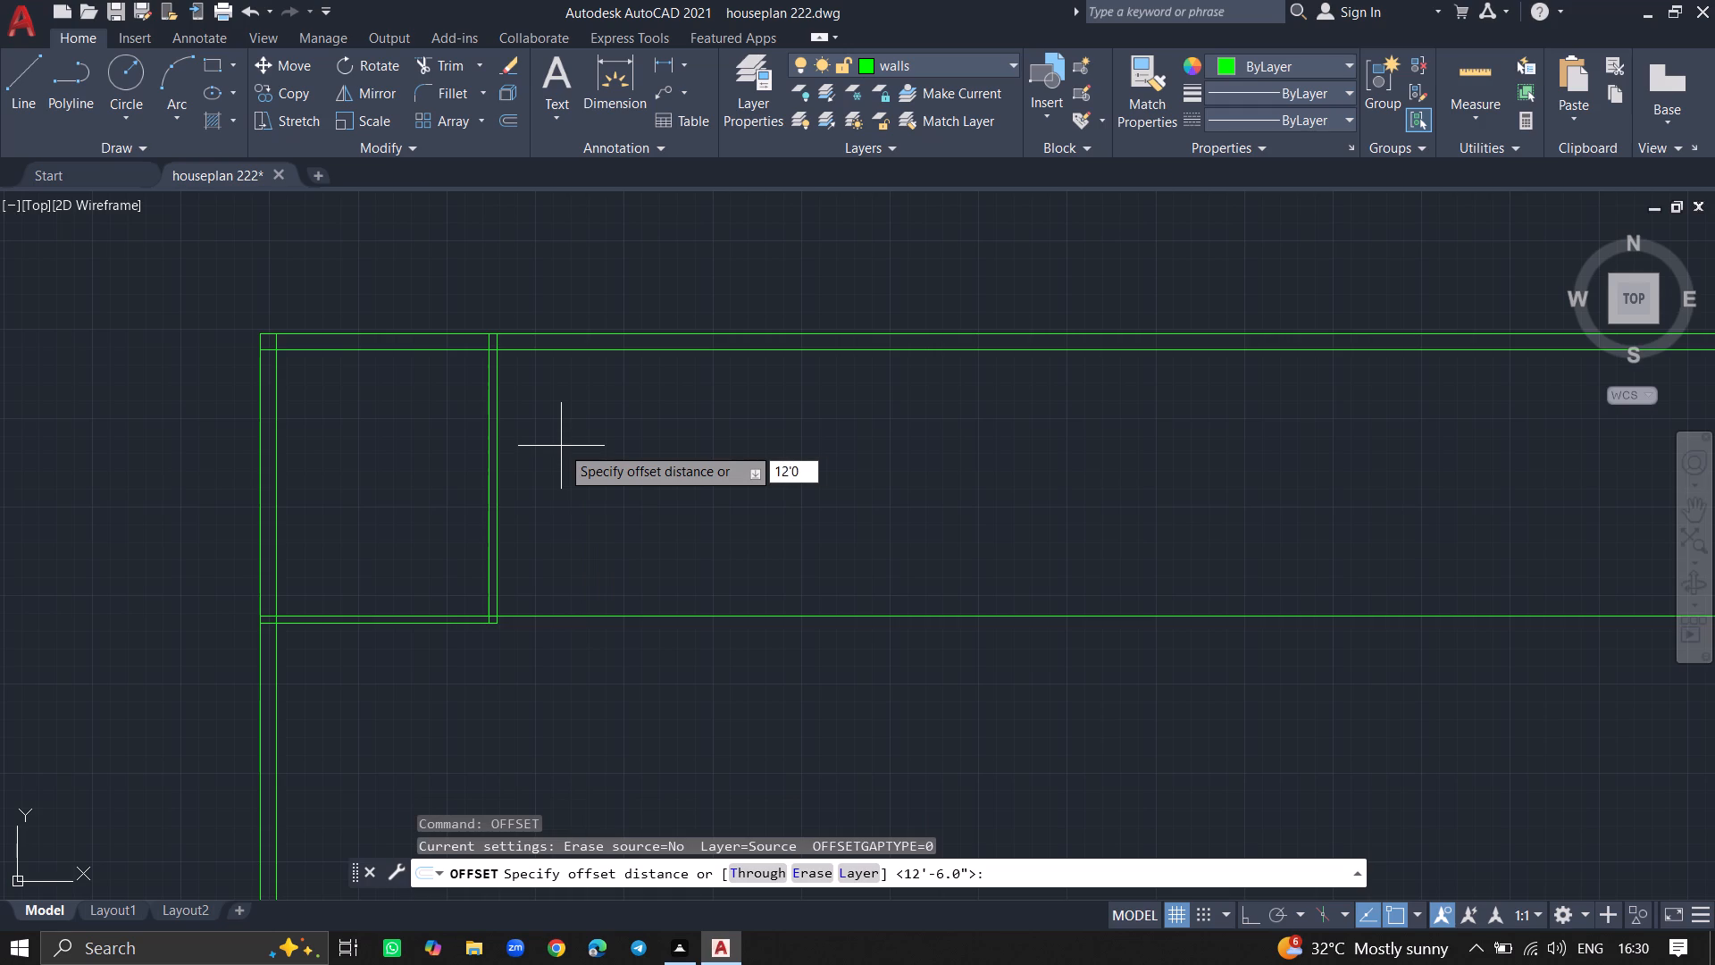
key(Return)
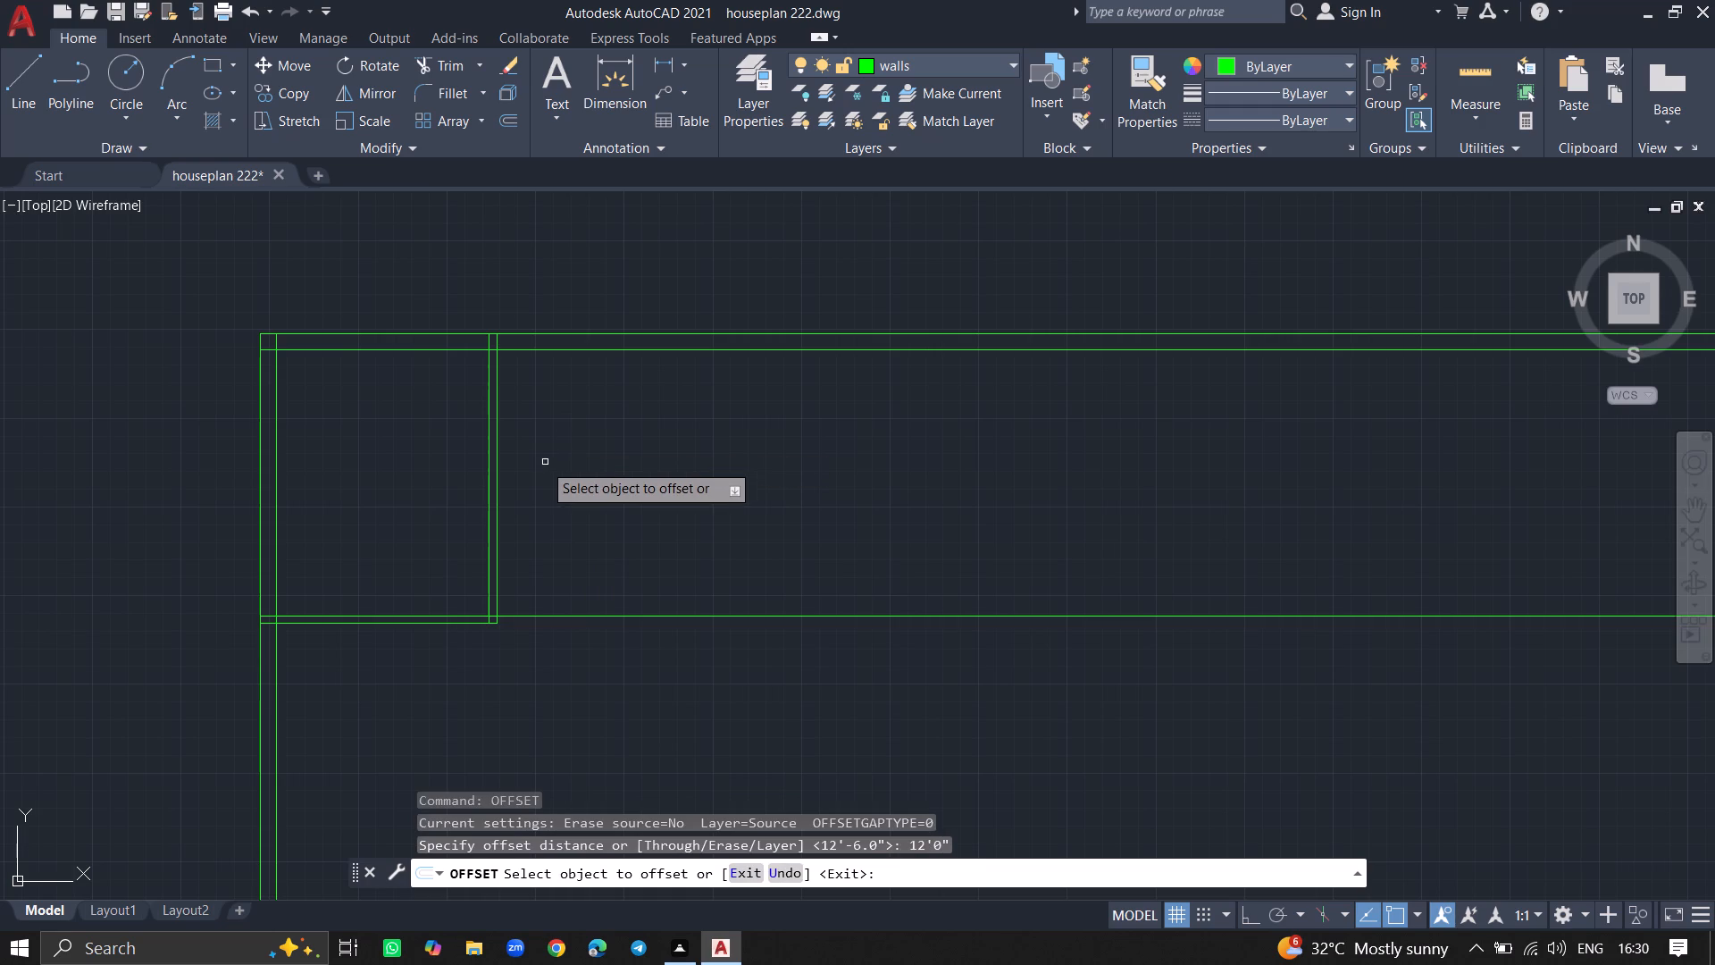
click(496, 475)
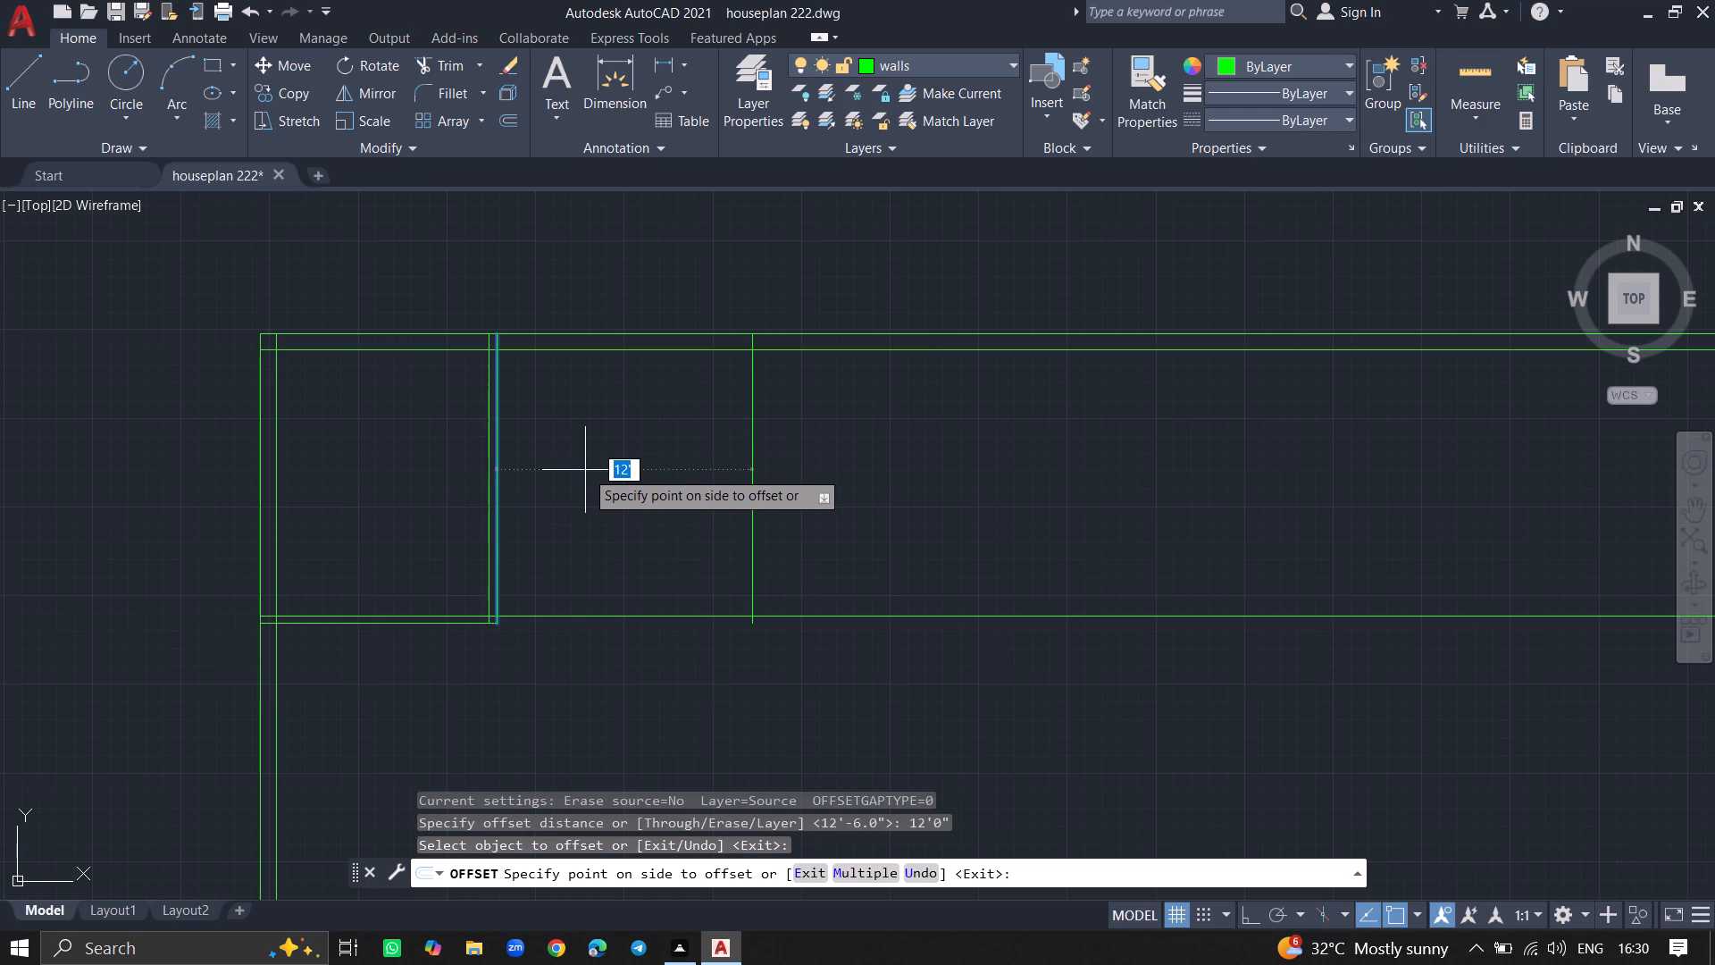
click(593, 471)
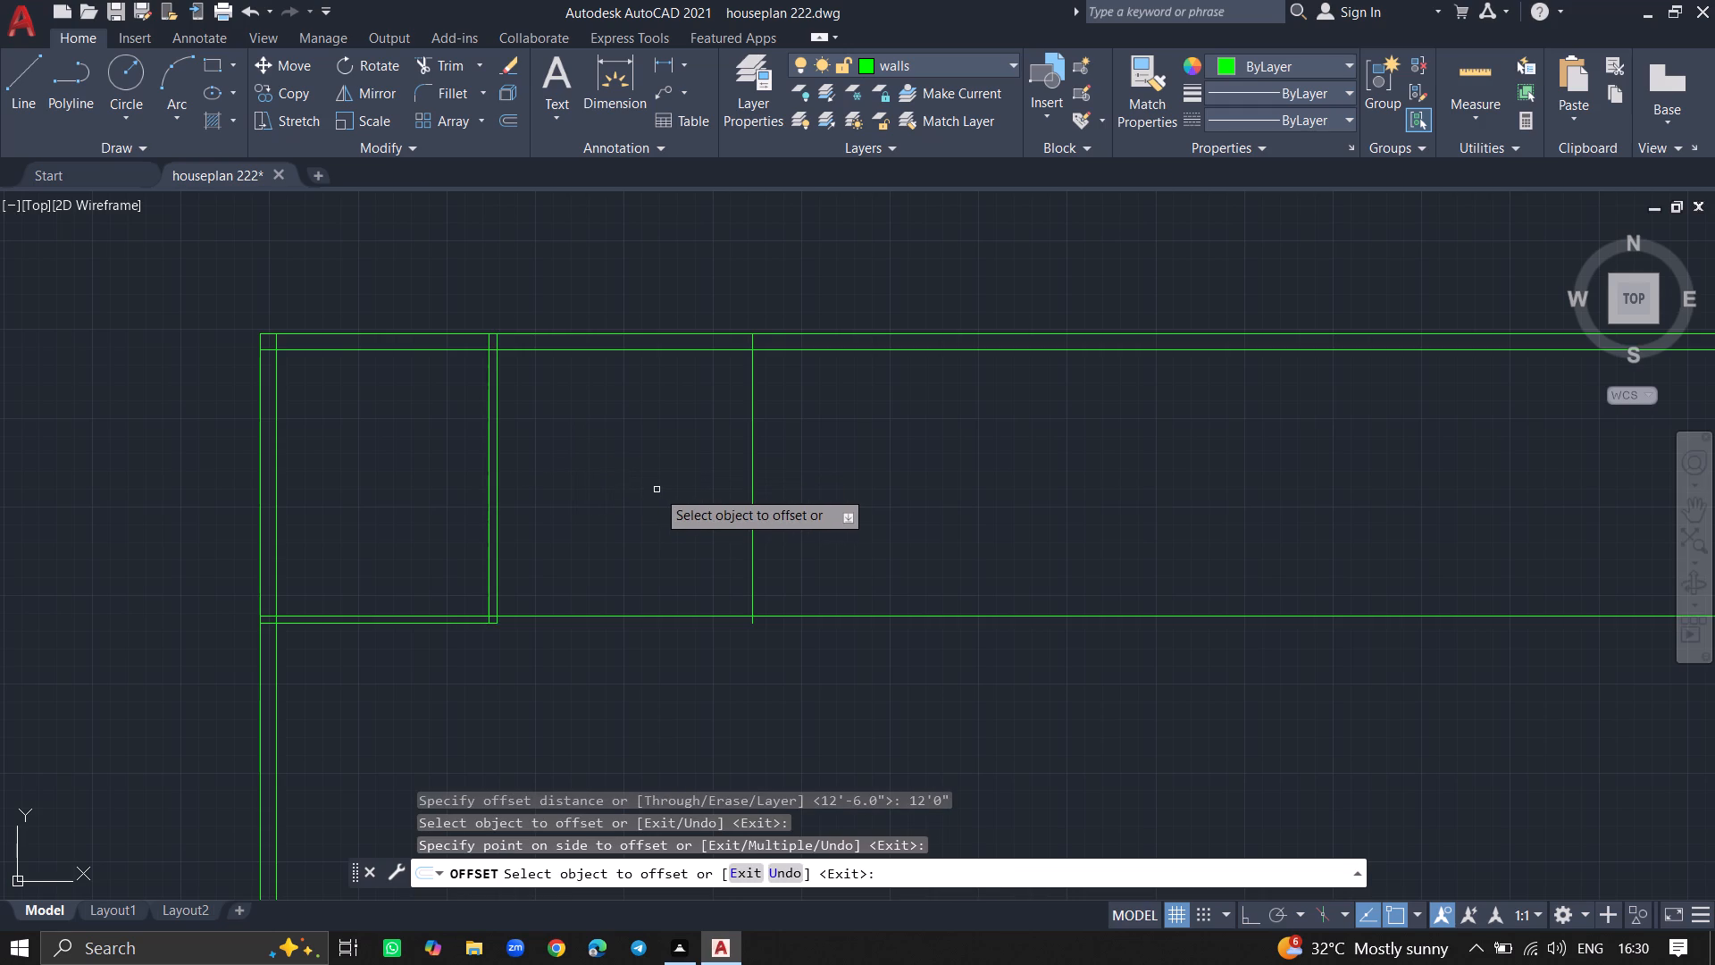
key(Return)
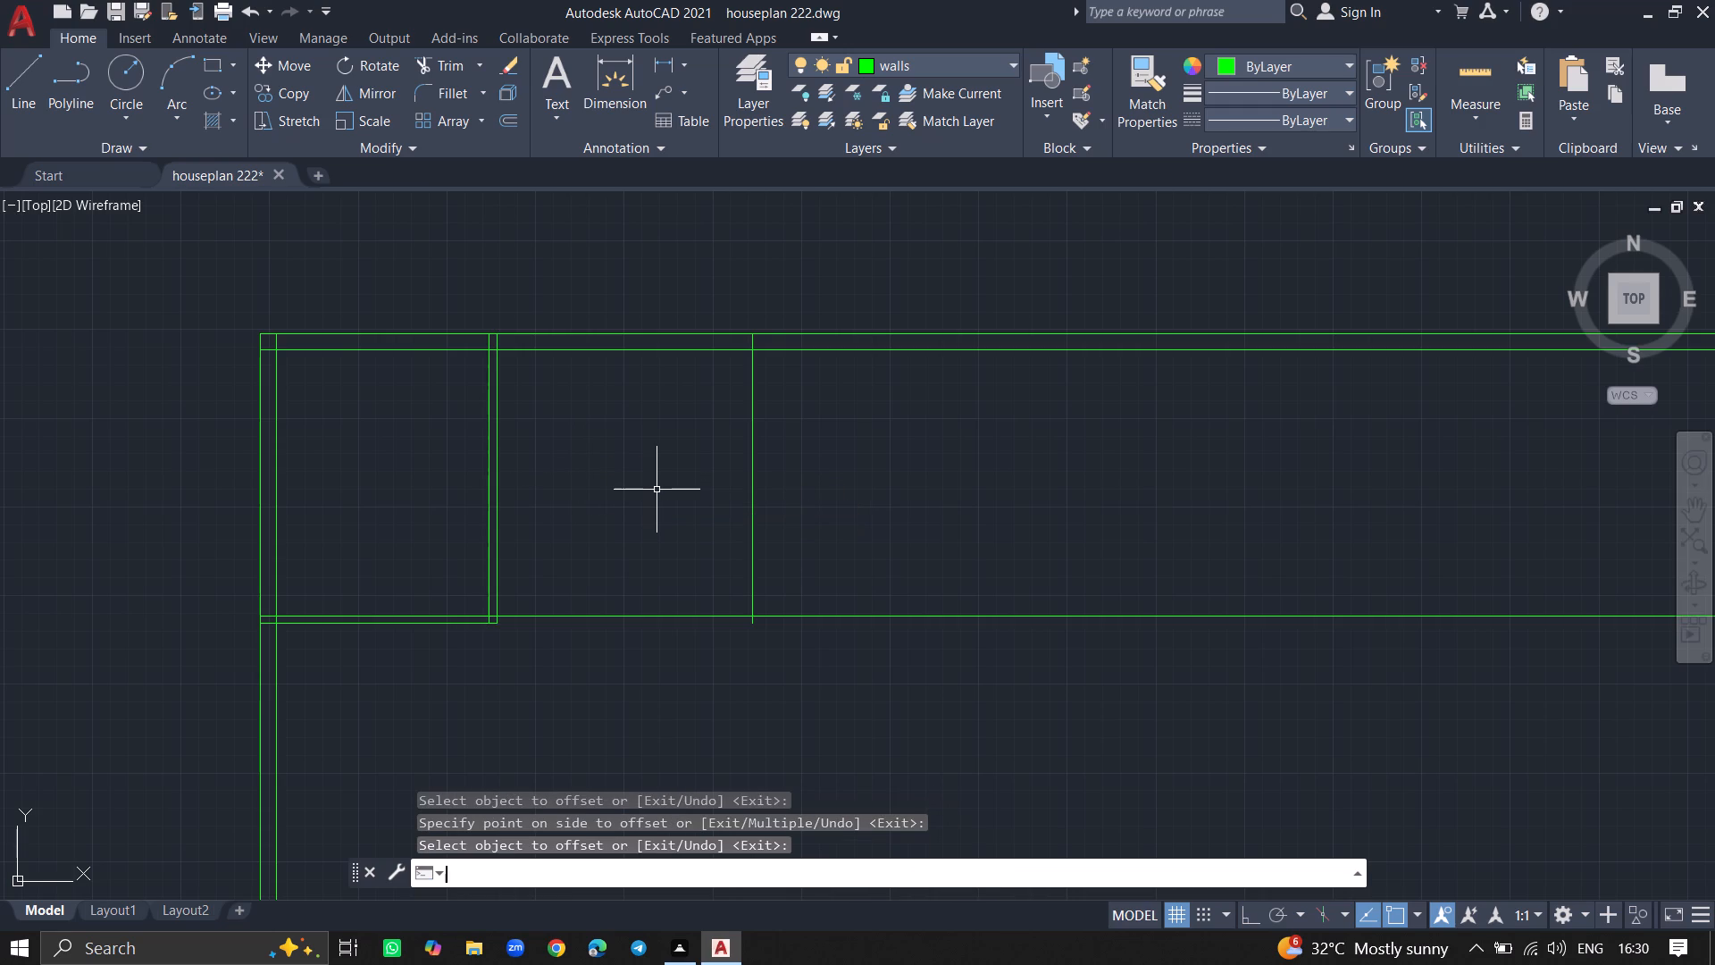
Offset the second room's new vertical line 9" to the right for the wall thickness.
key(o)
text(ffse)
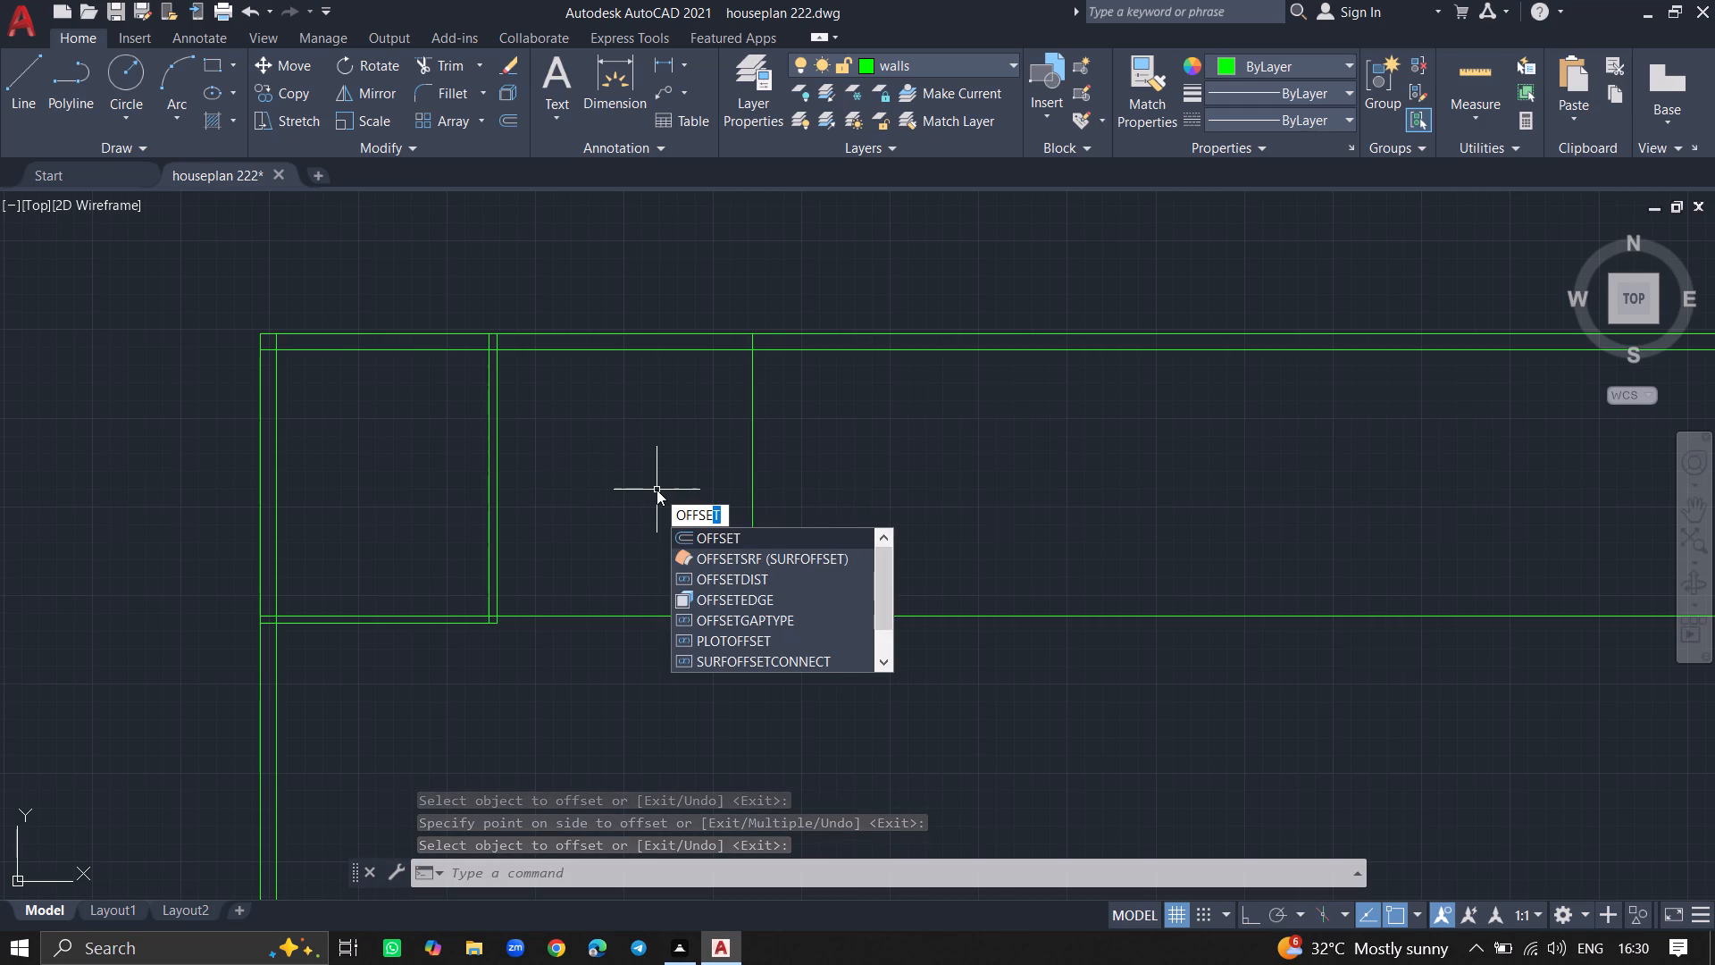
key(t)
key(Return)
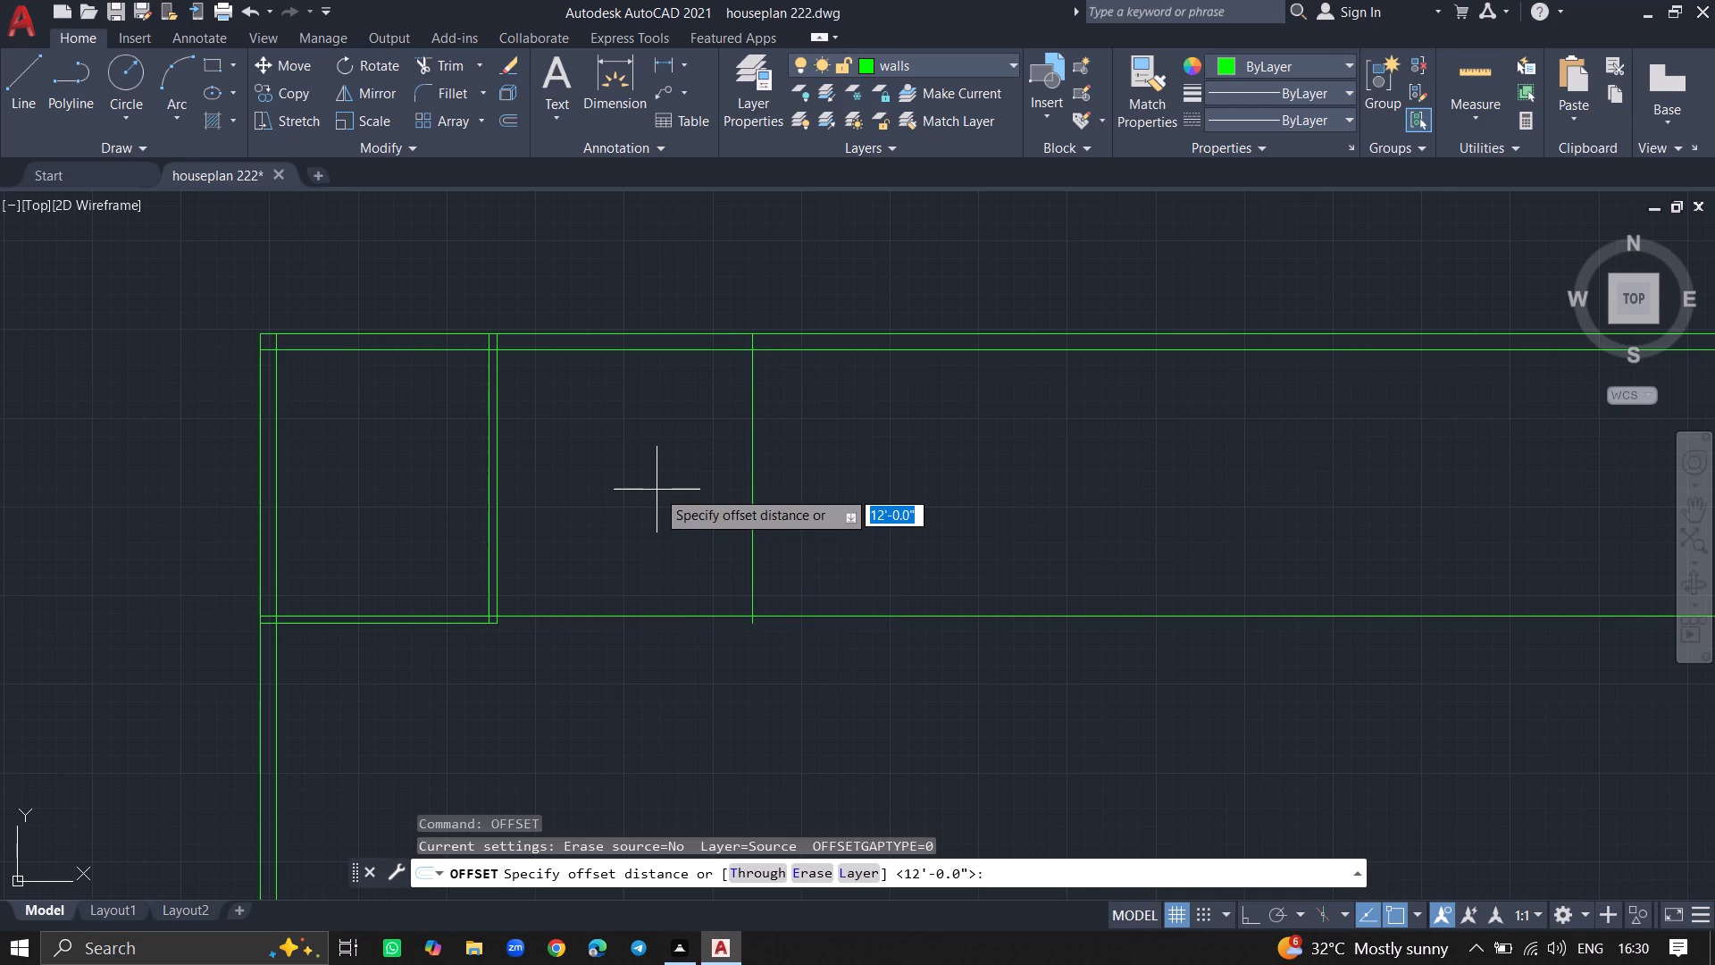
key(9)
key(shift+quotedbl)
key(Return)
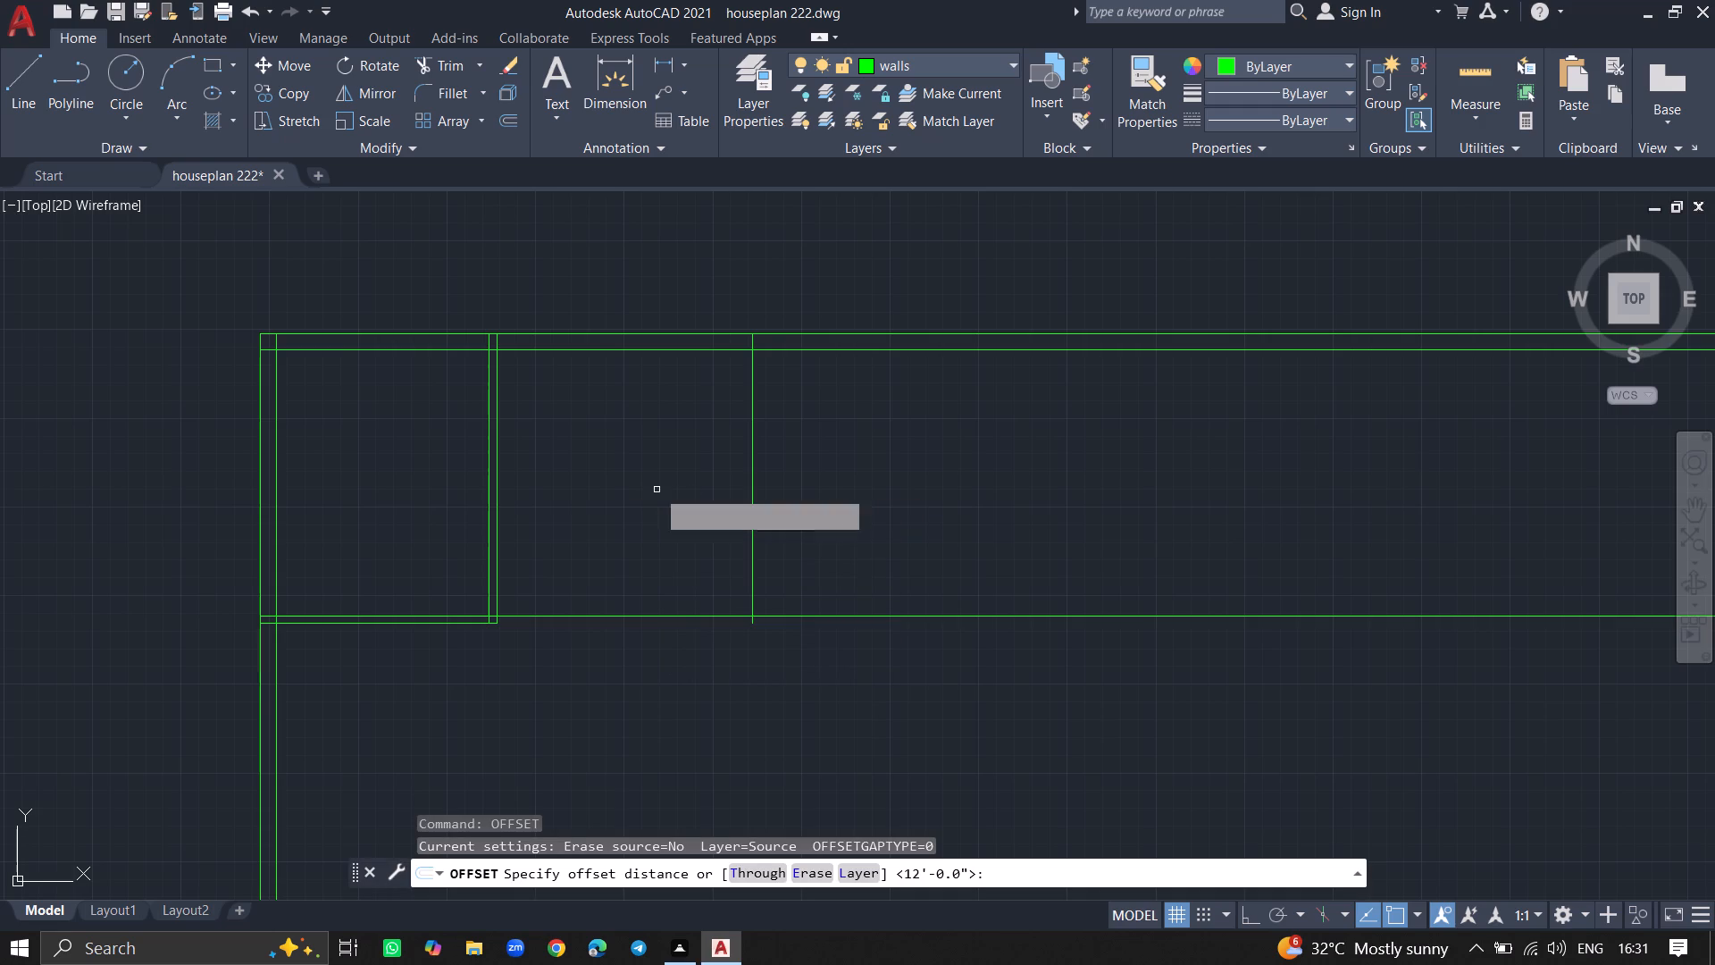
click(751, 486)
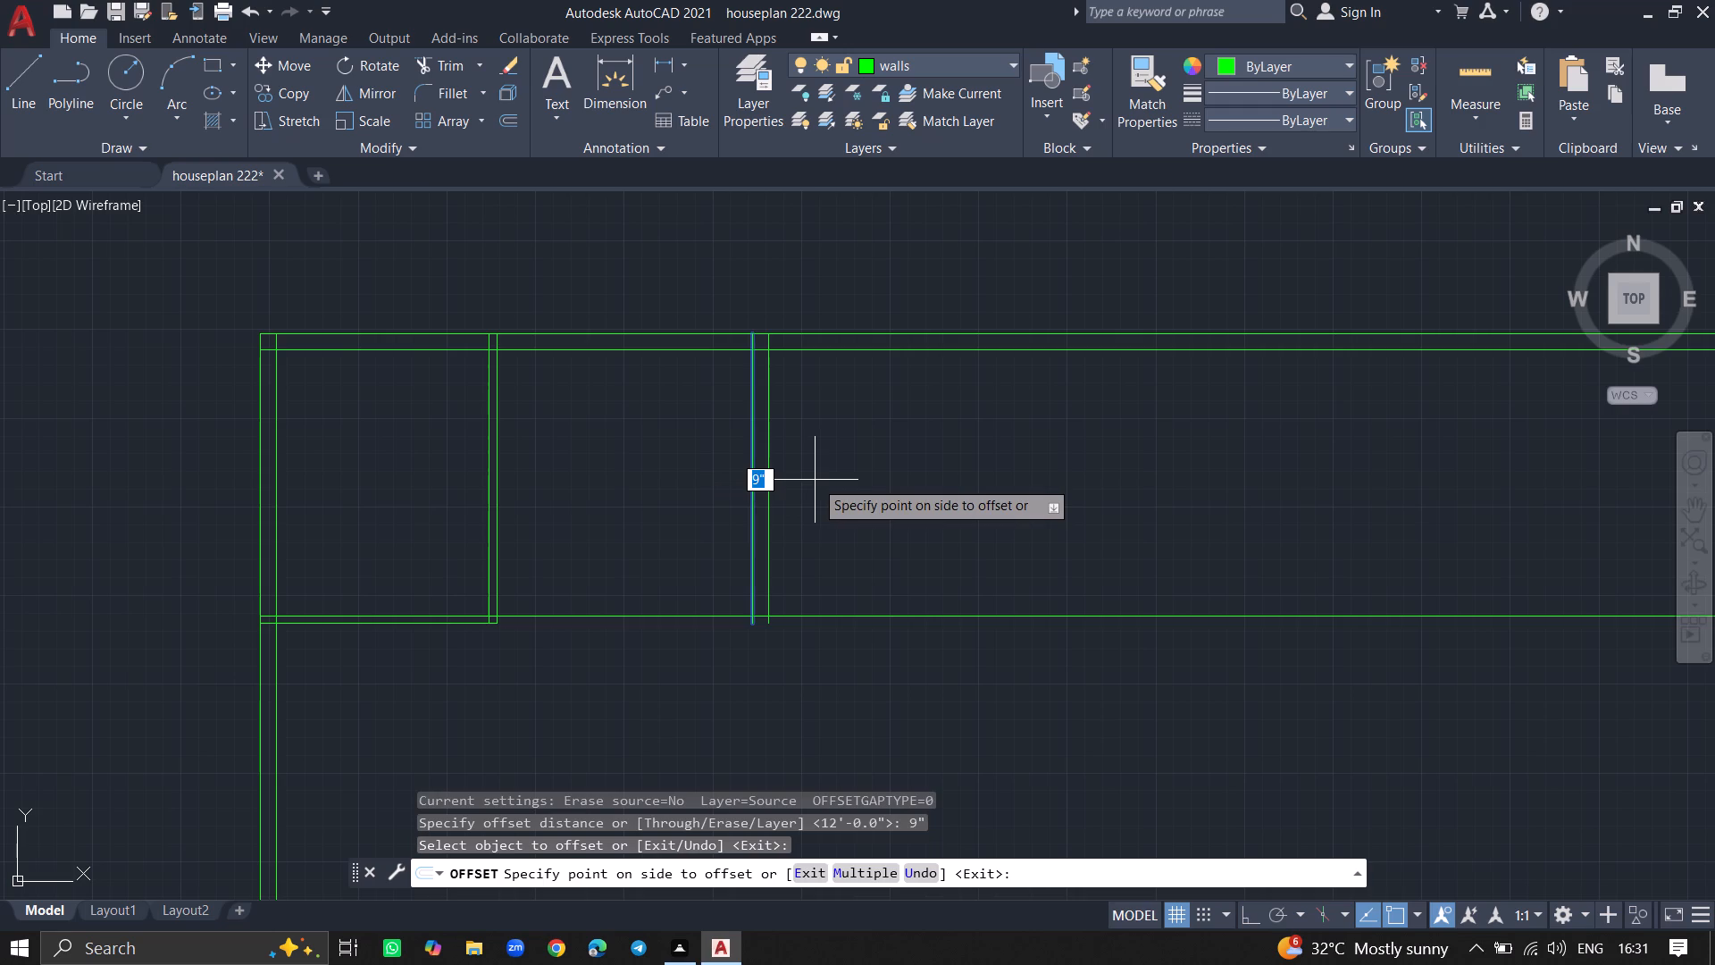
click(815, 480)
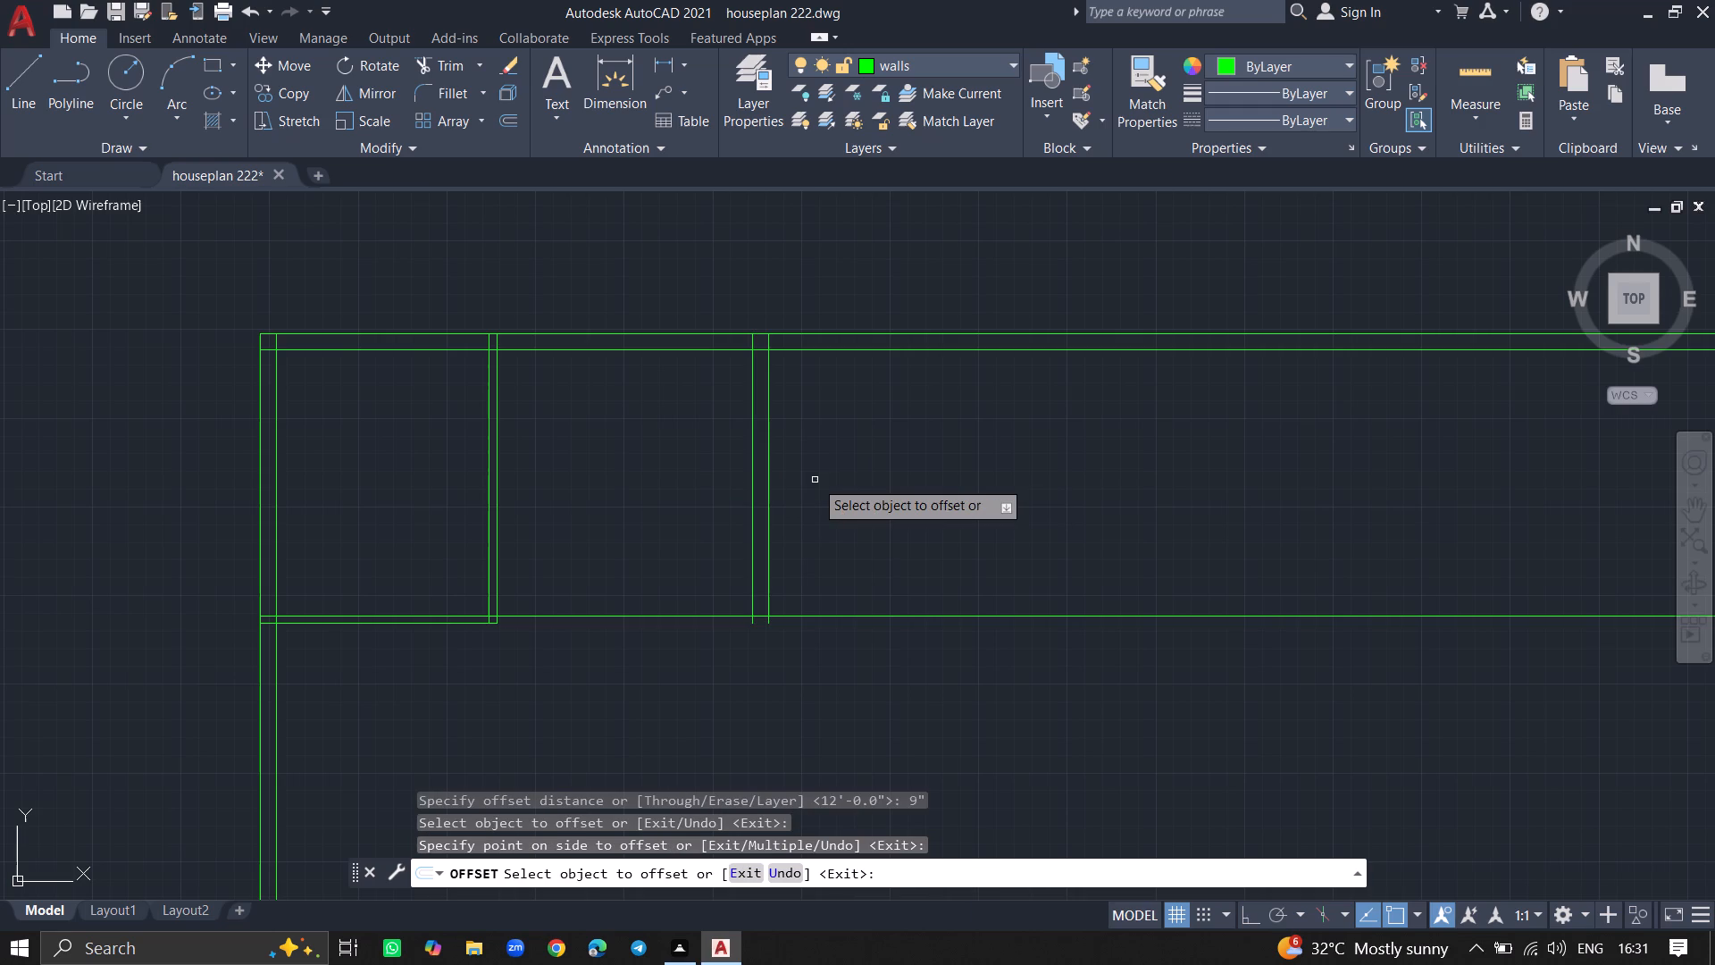
key(Return)
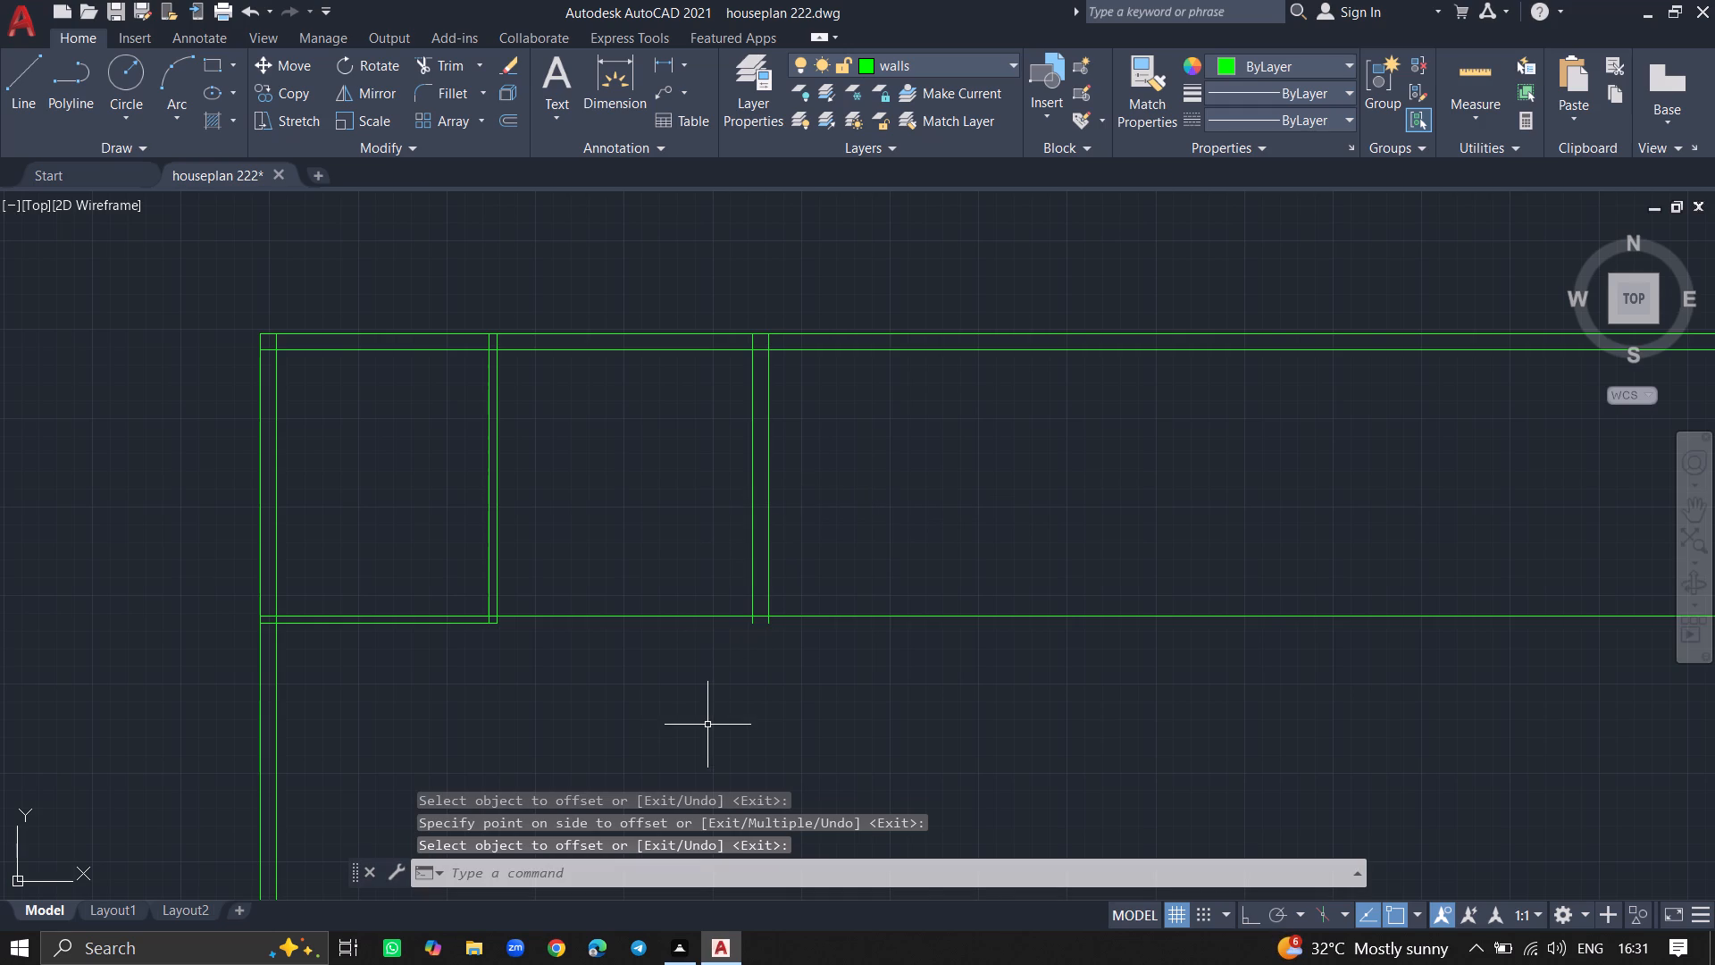
Offset the second room's horizontal depth line 4.5" upward for the partition thickness.
ctrl+scroll(685, 692, up, 3)
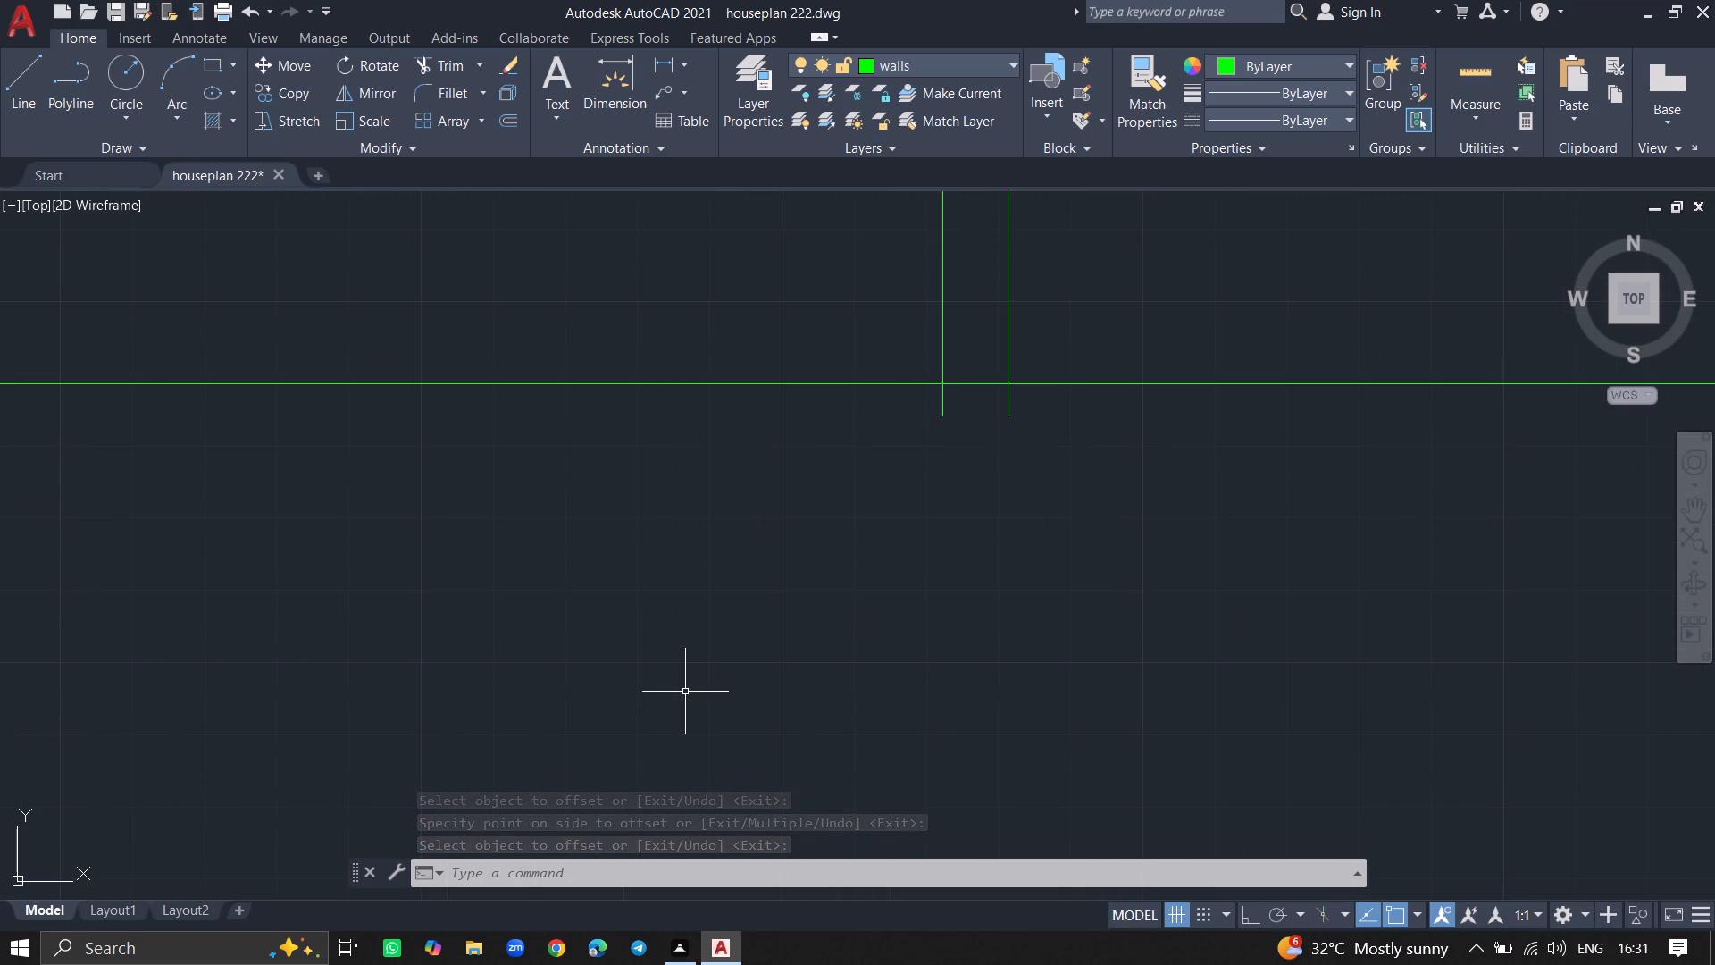
key(o)
text(ffset)
key(Return)
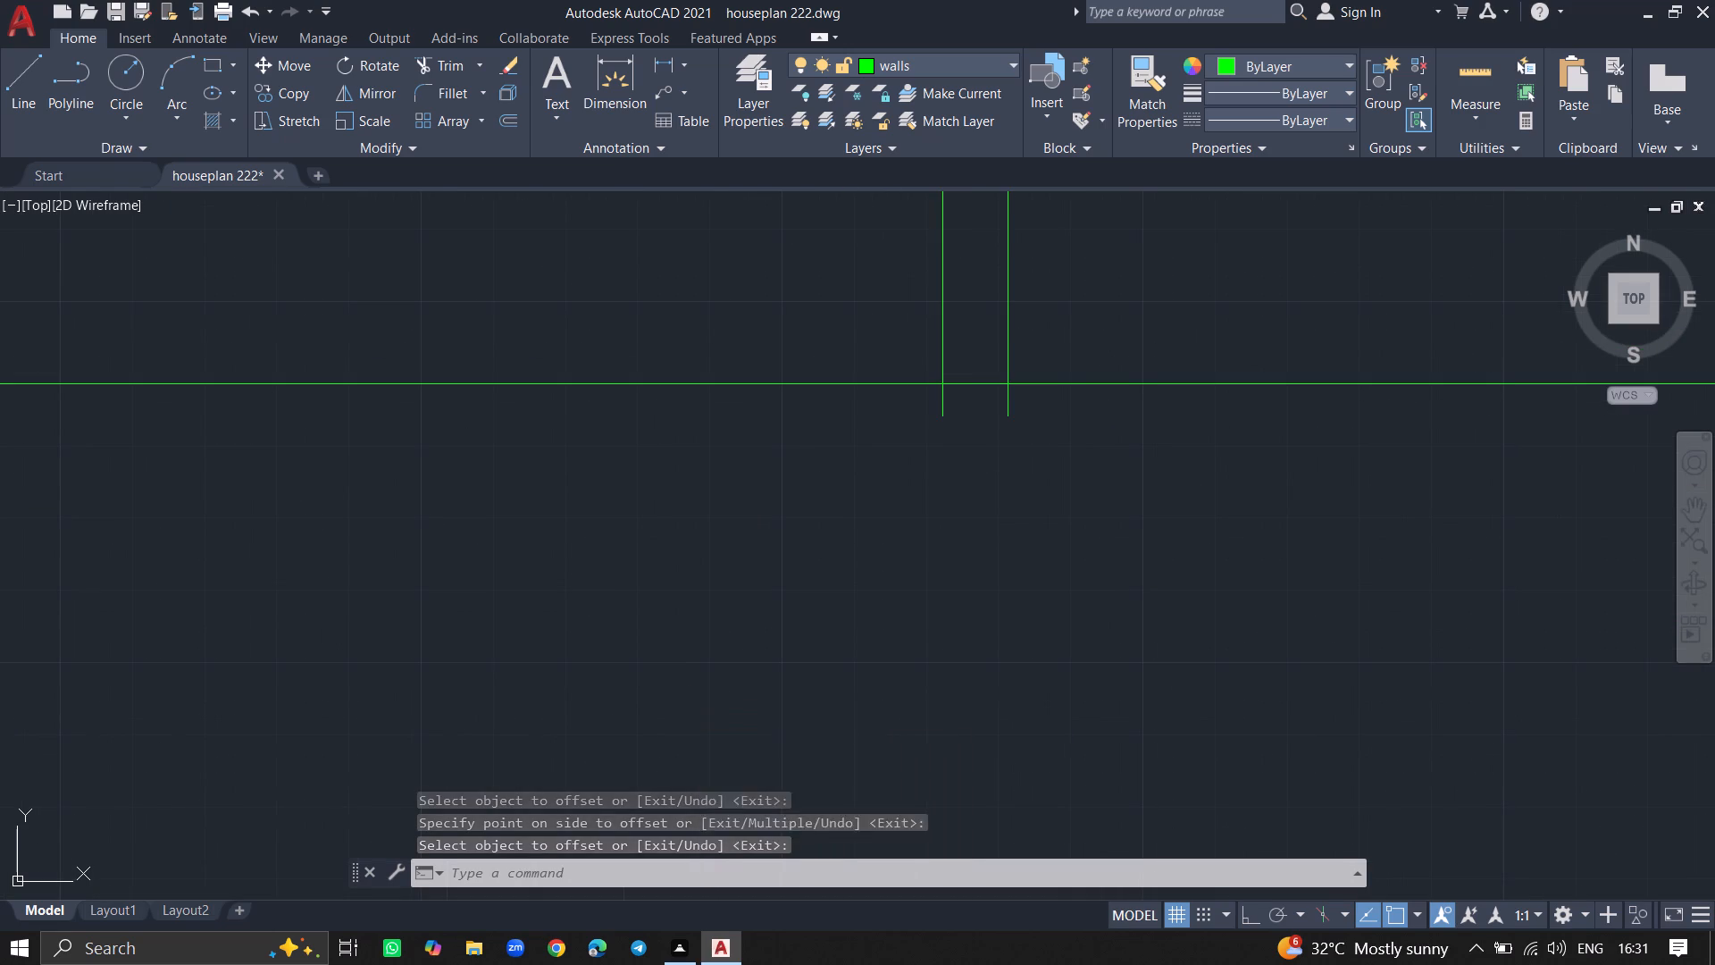
key(4)
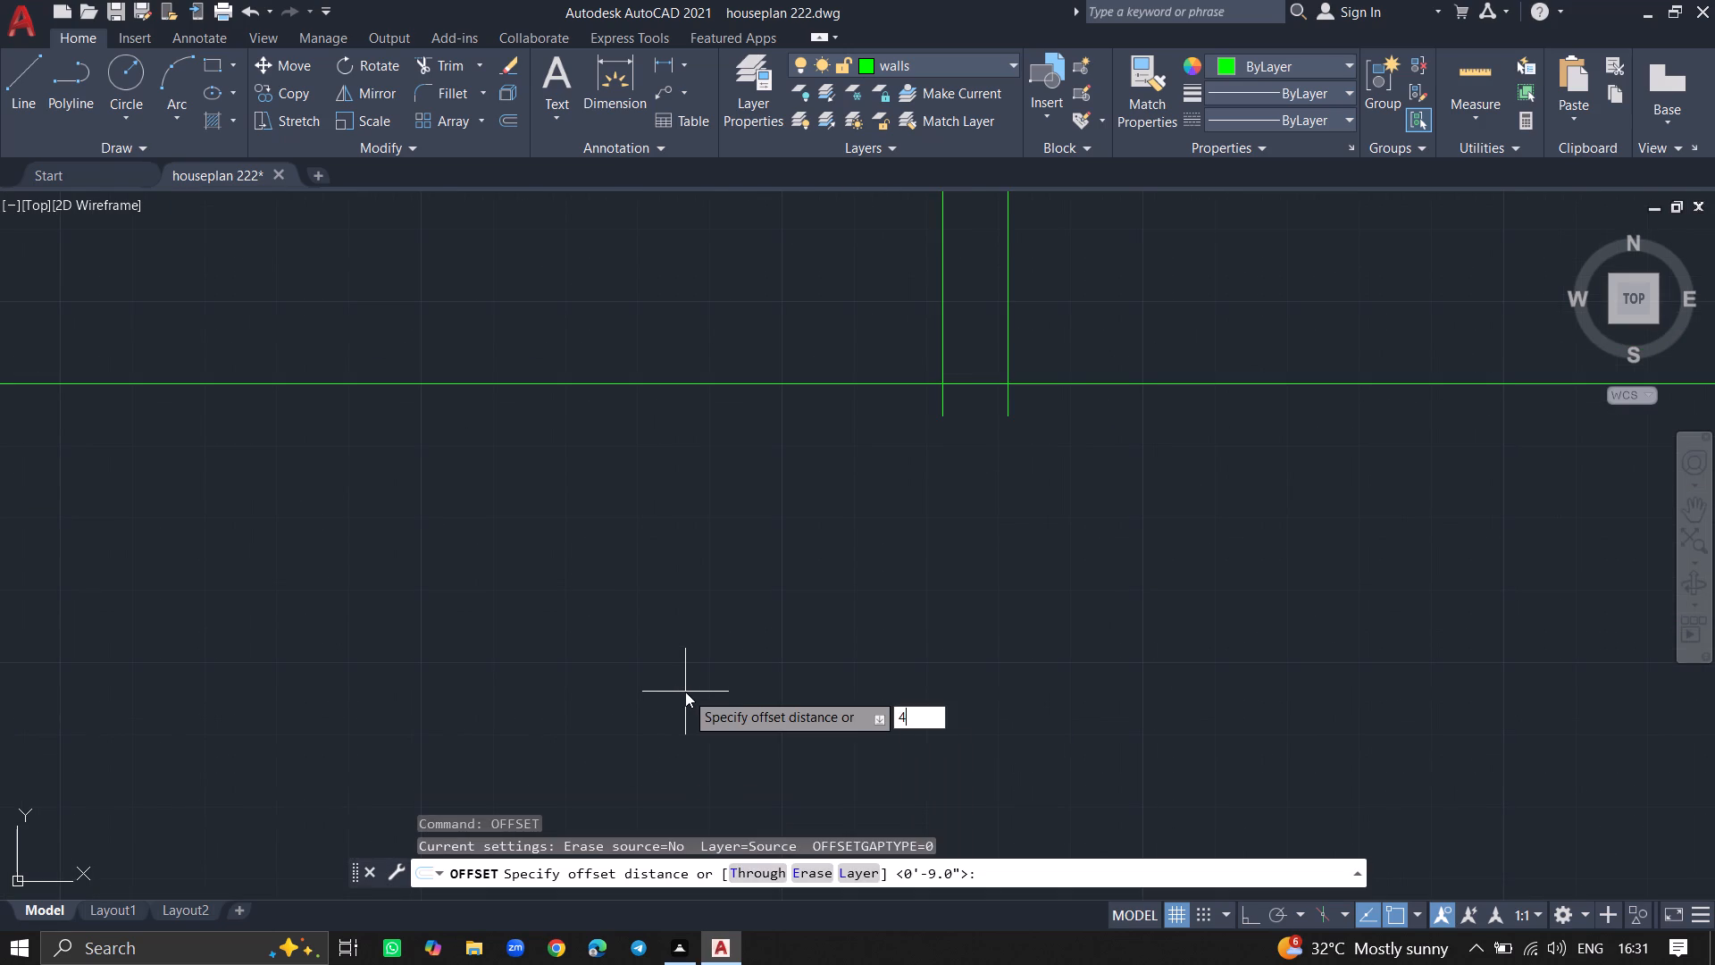
text(.5)
key(shift+quotedbl)
key(Return)
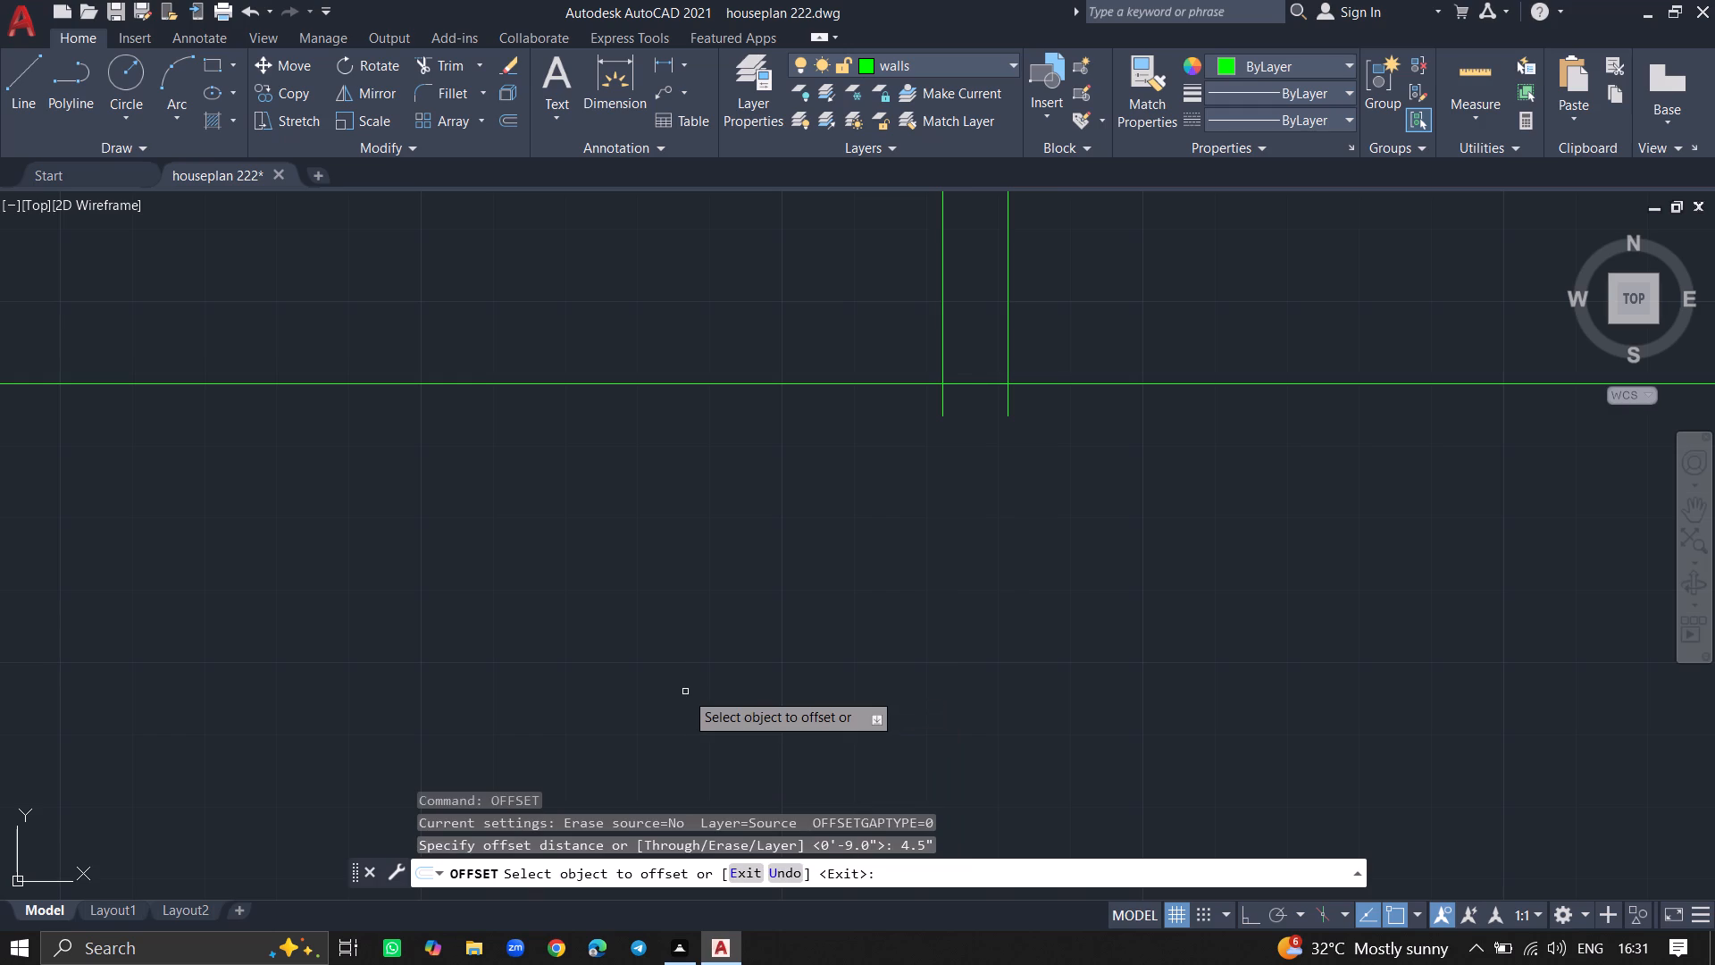
drag(665, 385, 664, 394)
click(664, 394)
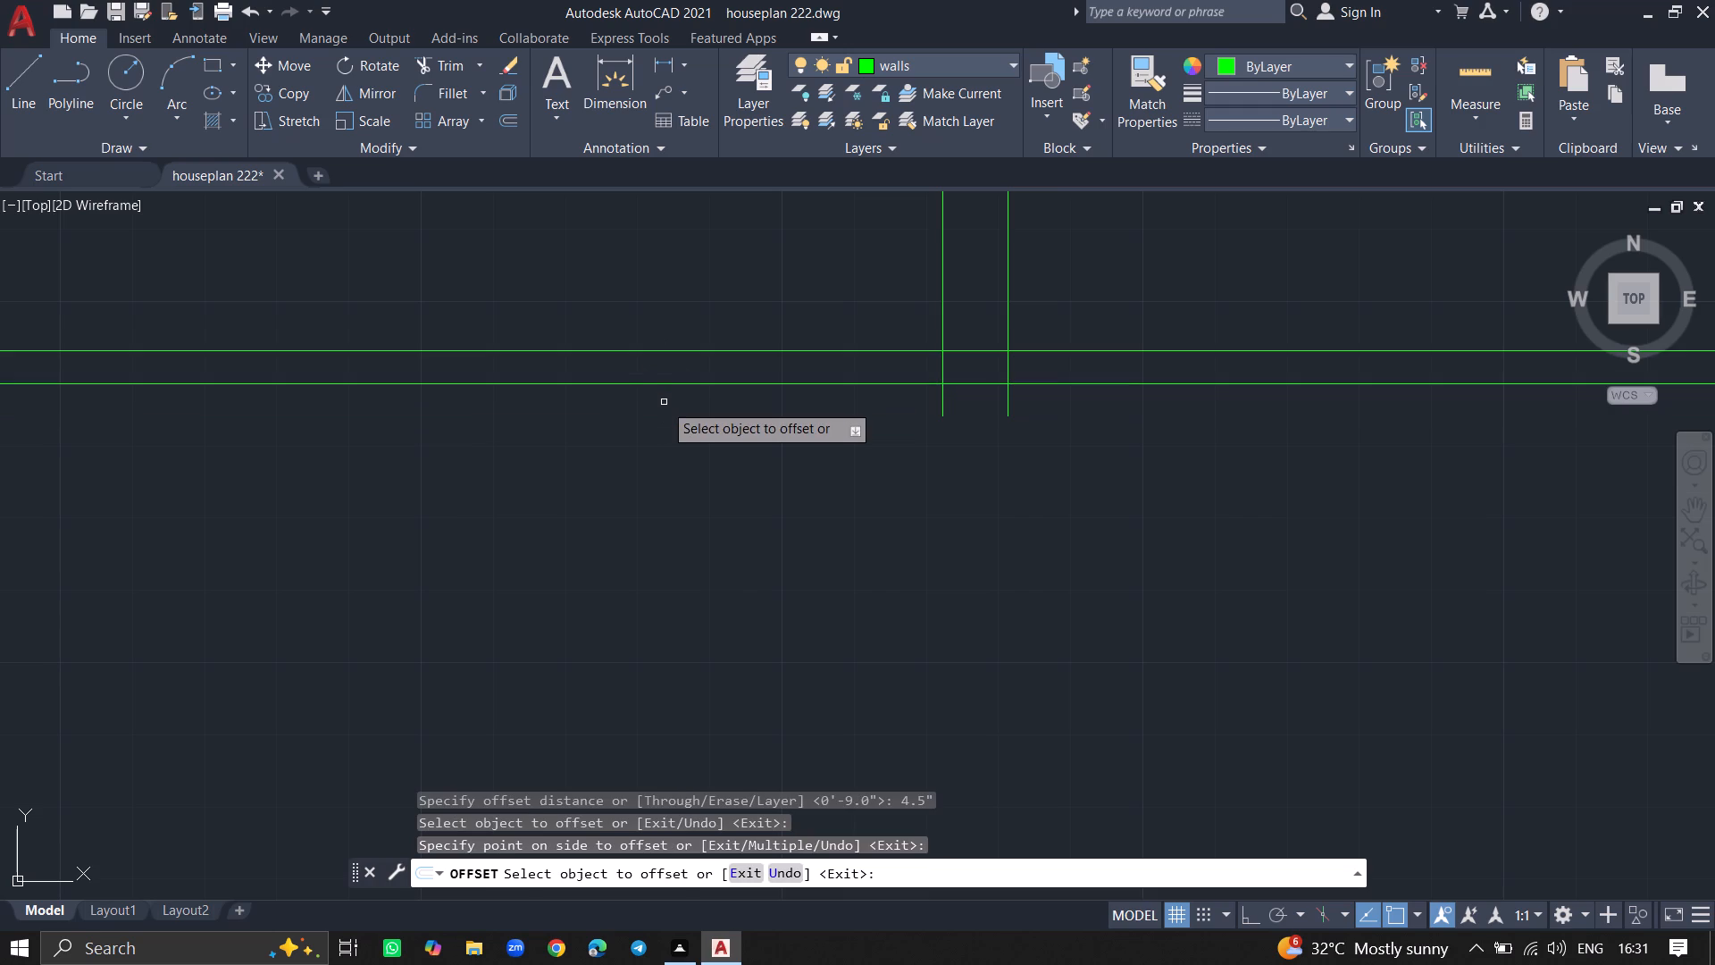
Offset the second room's horizontal depth line 4.5" downward for the partition thickness.
click(664, 384)
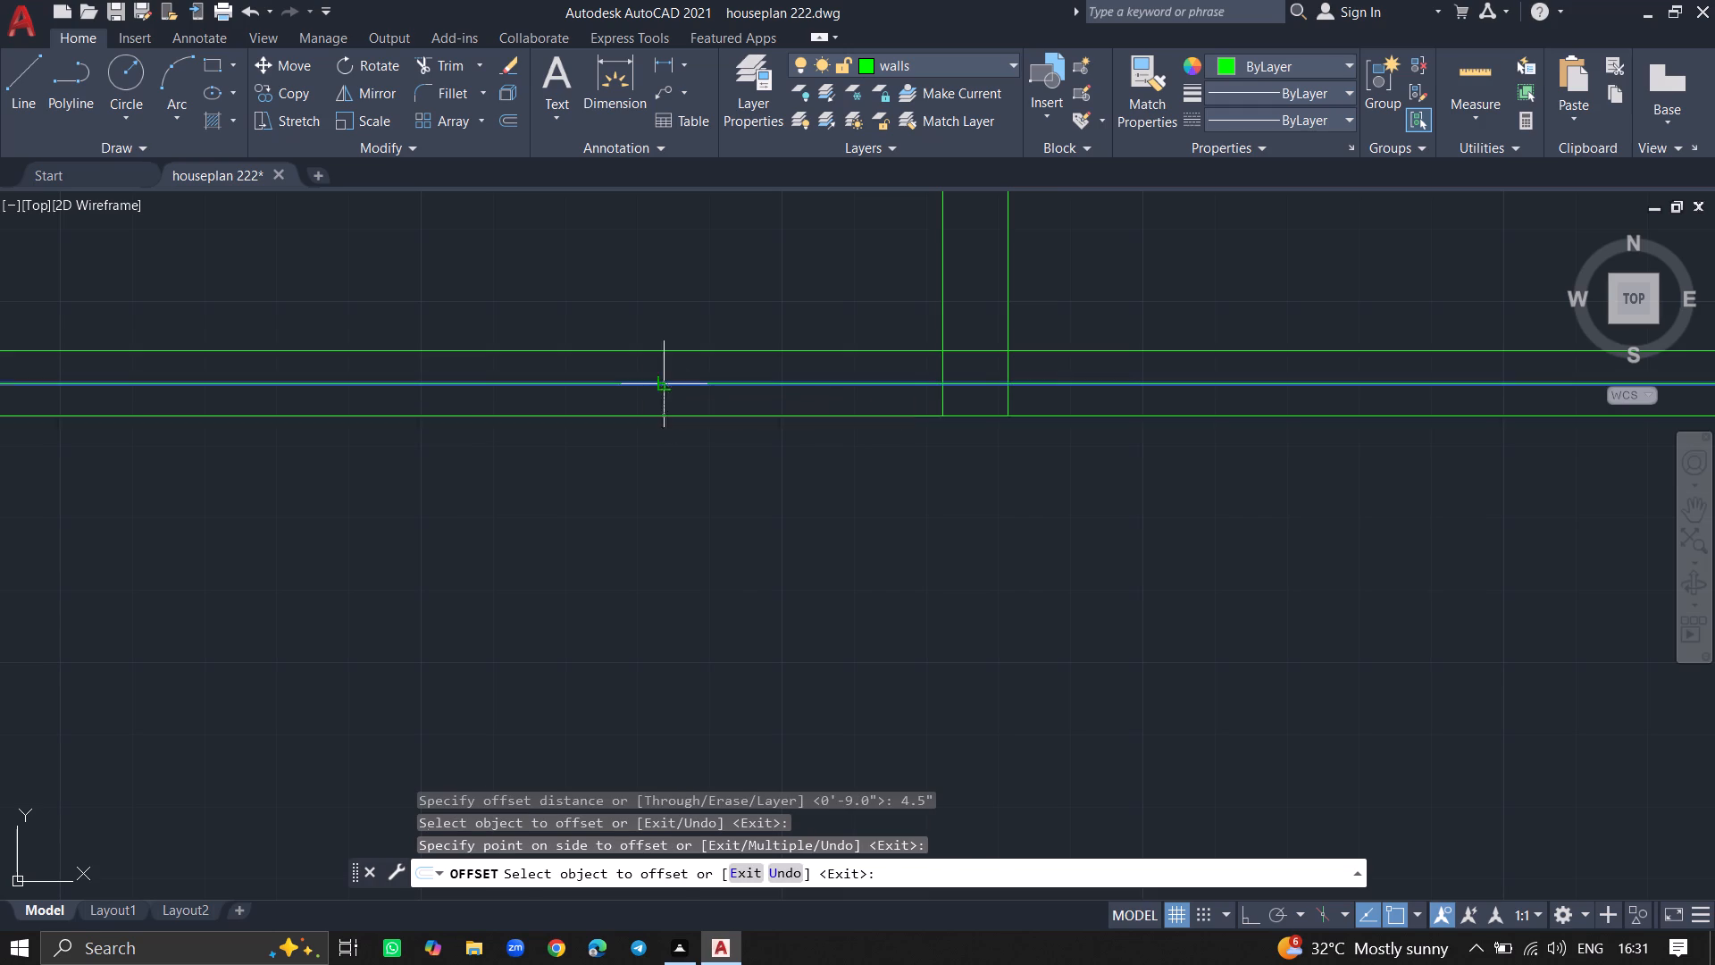
click(662, 432)
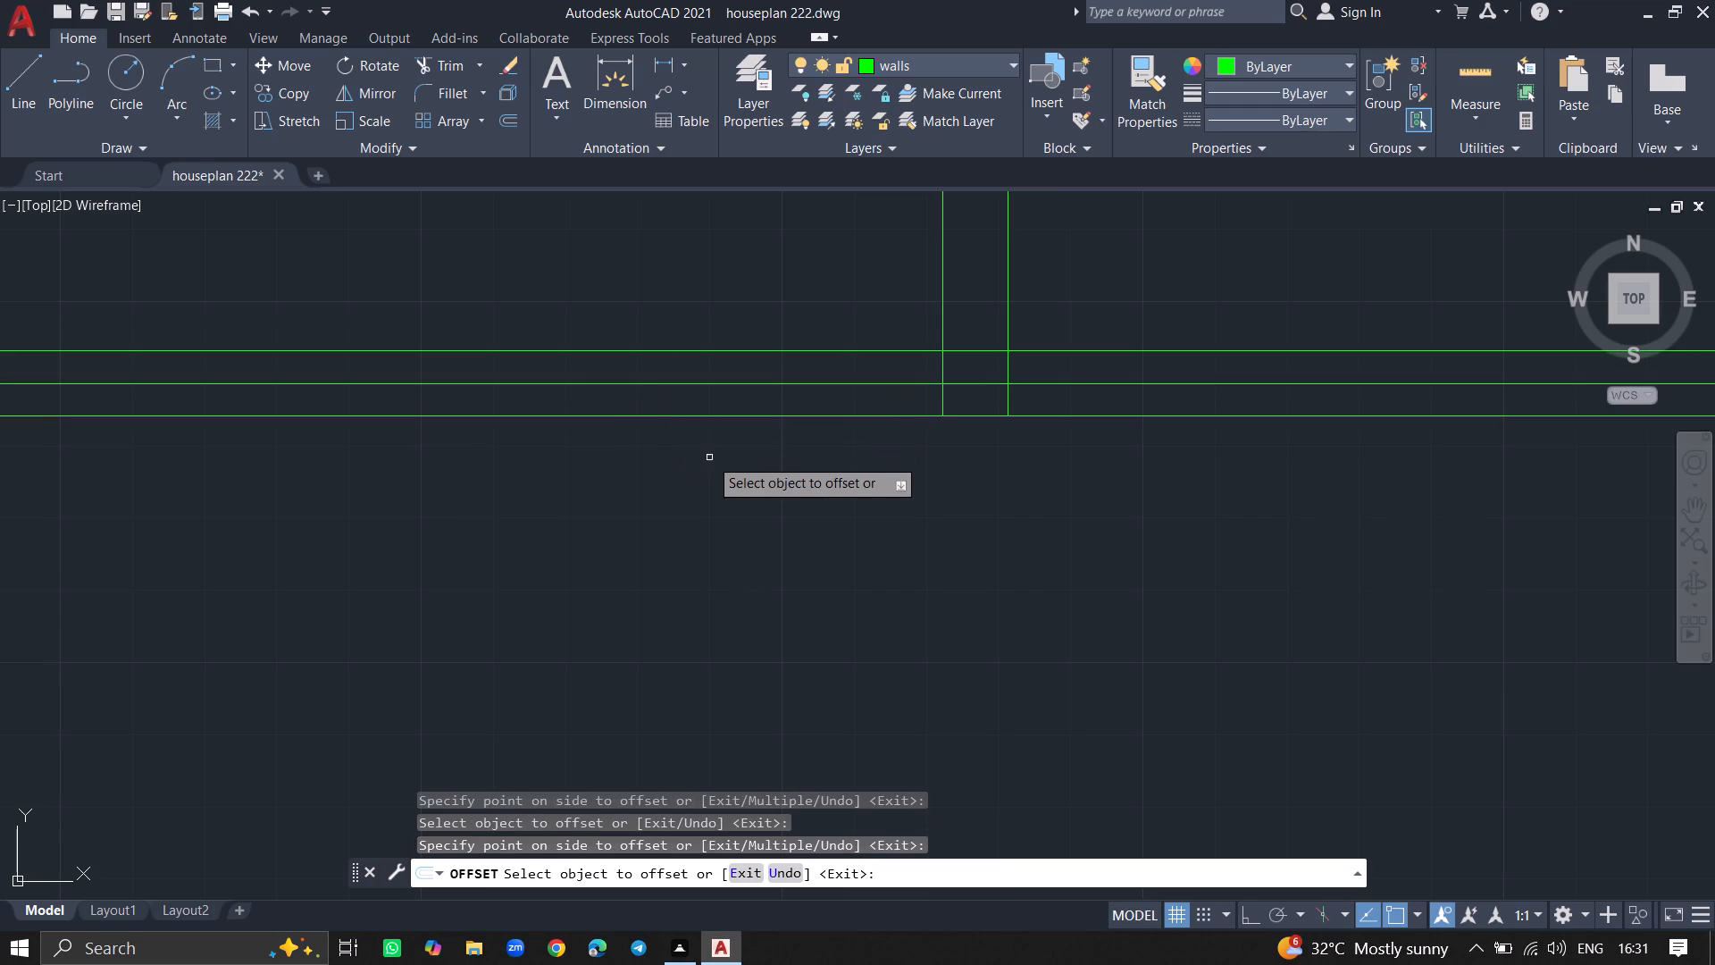
ctrl+scroll(709, 457, down, 3)
key(Return)
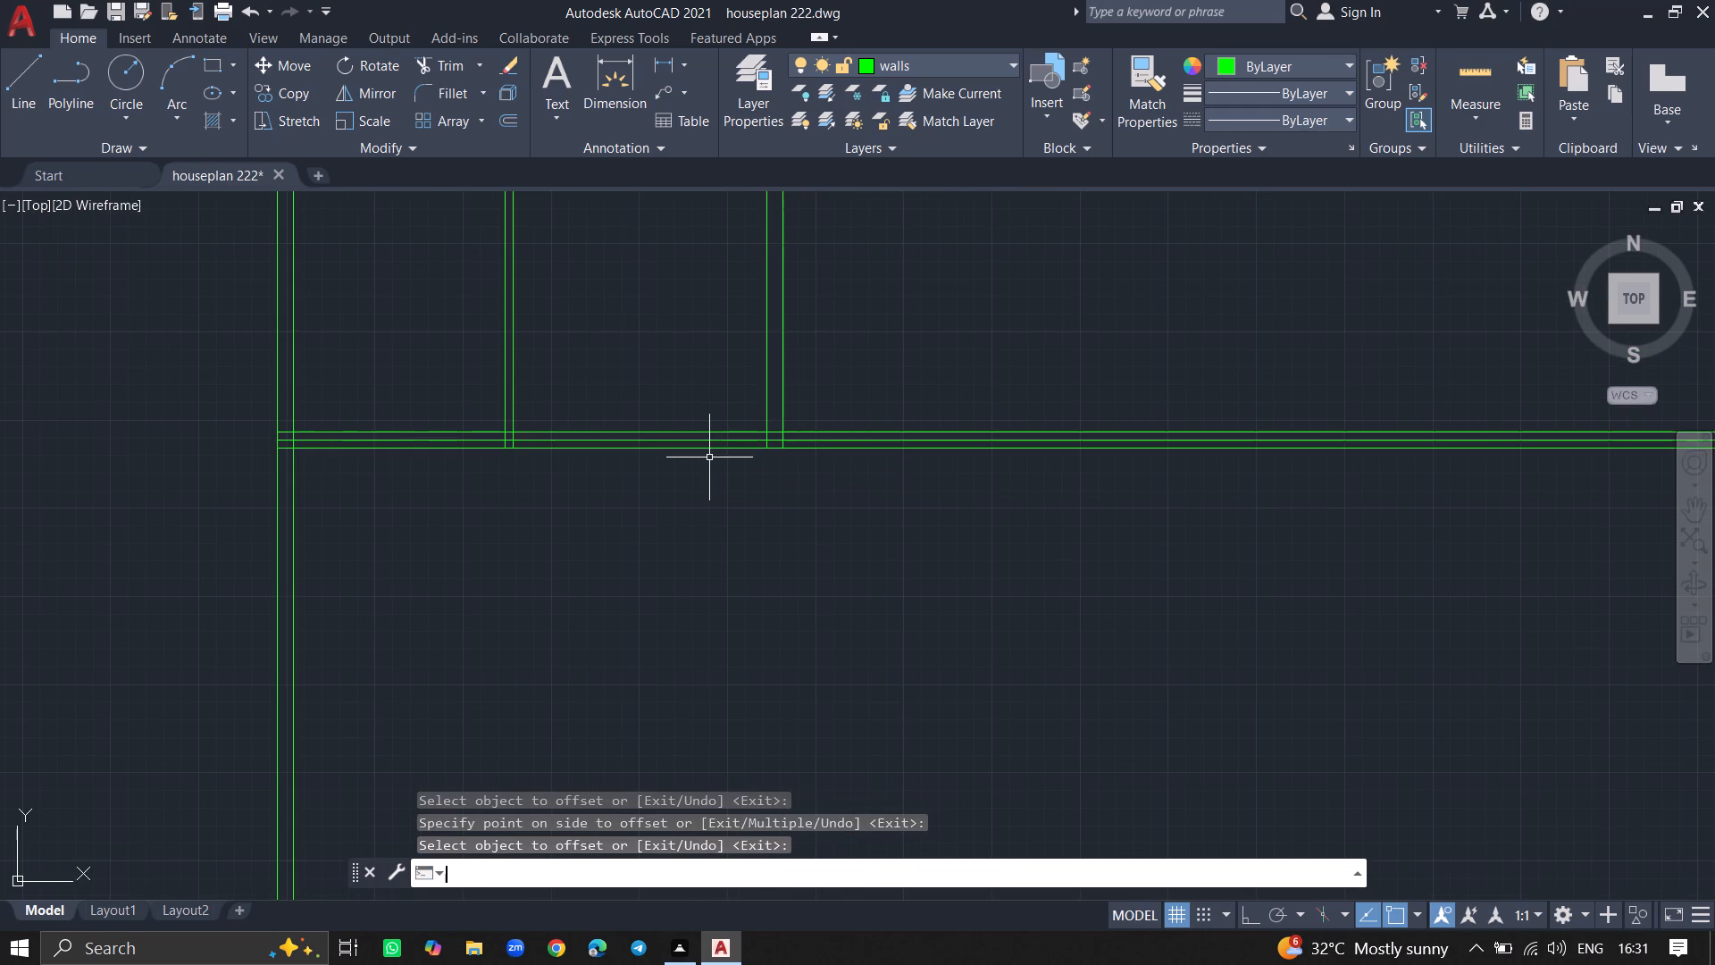
Erase the uppermost of the three horizontal partition lines below the rooms.
click(704, 432)
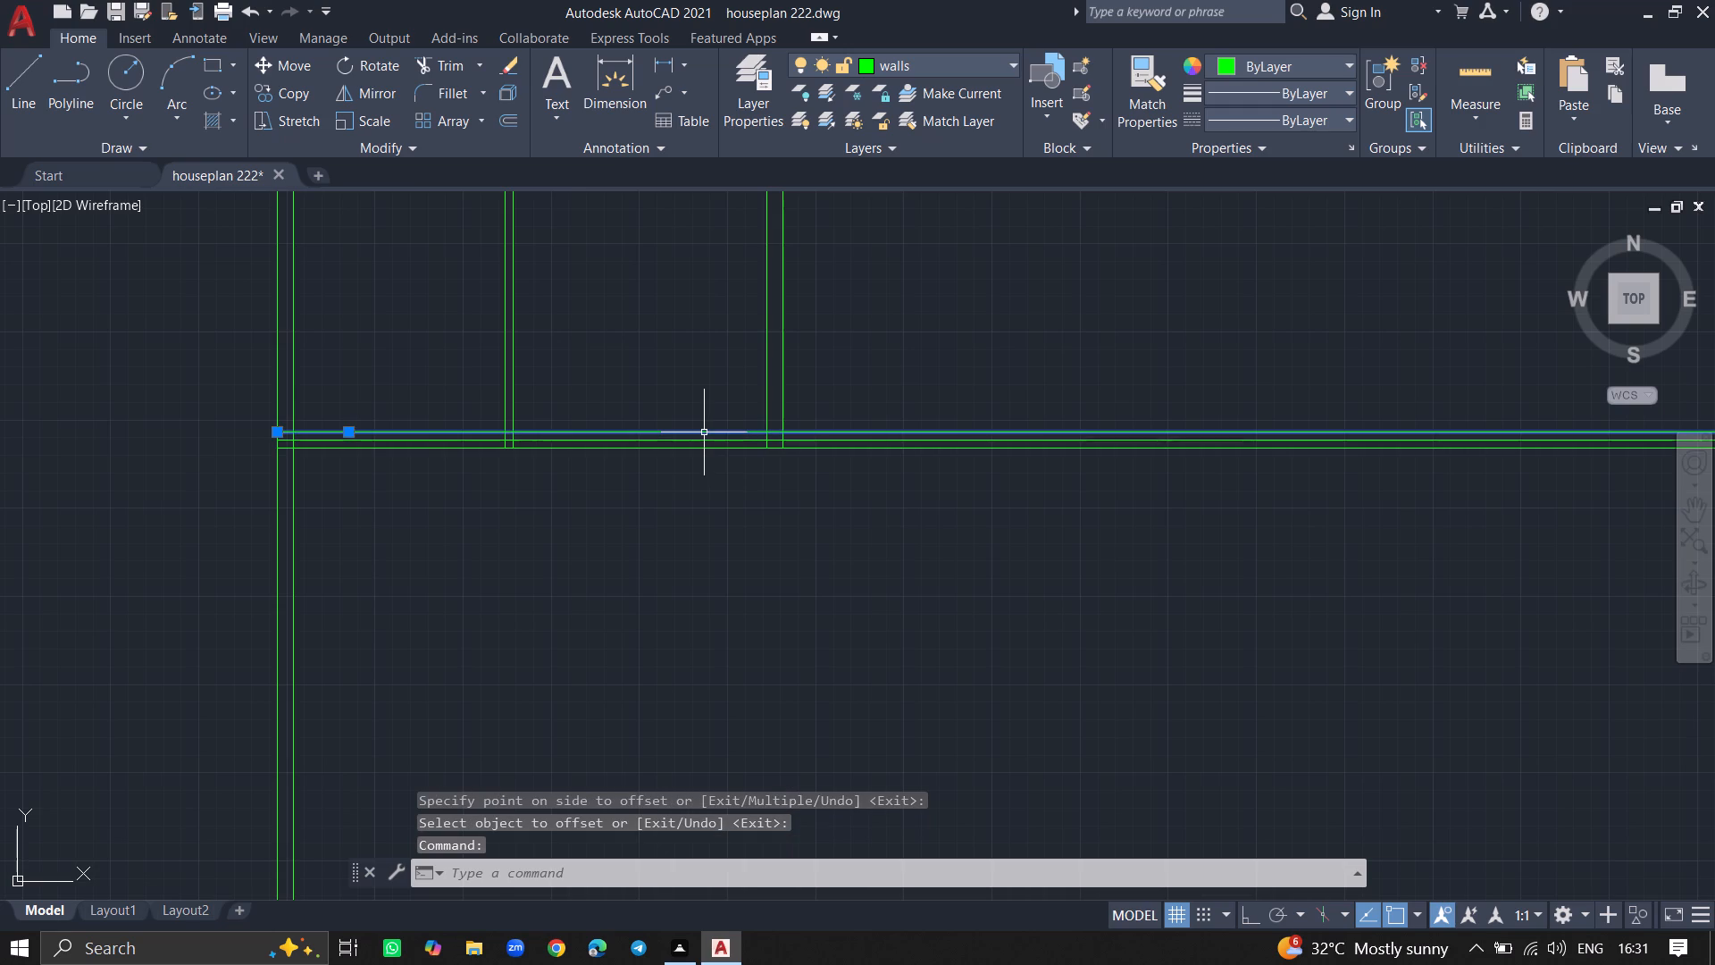
key(Delete)
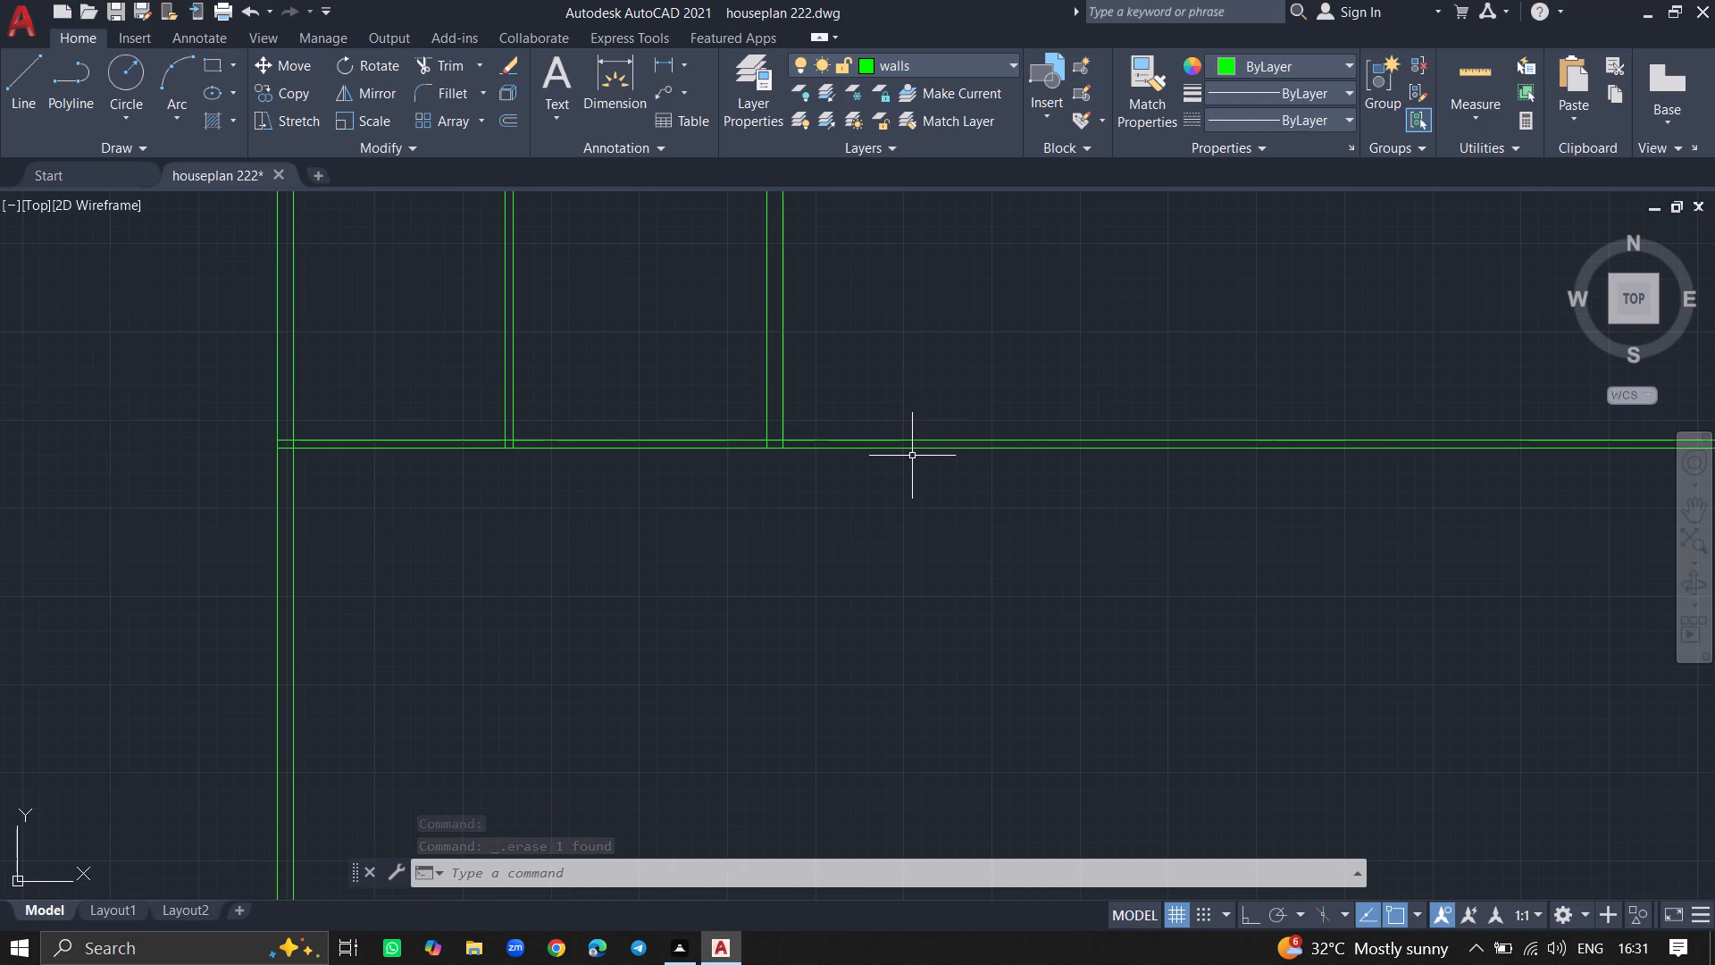
Trim both horizontal partition lines where they extend to the right past the second room's outer vertical wall.
key(t)
text(rim)
key(Return)
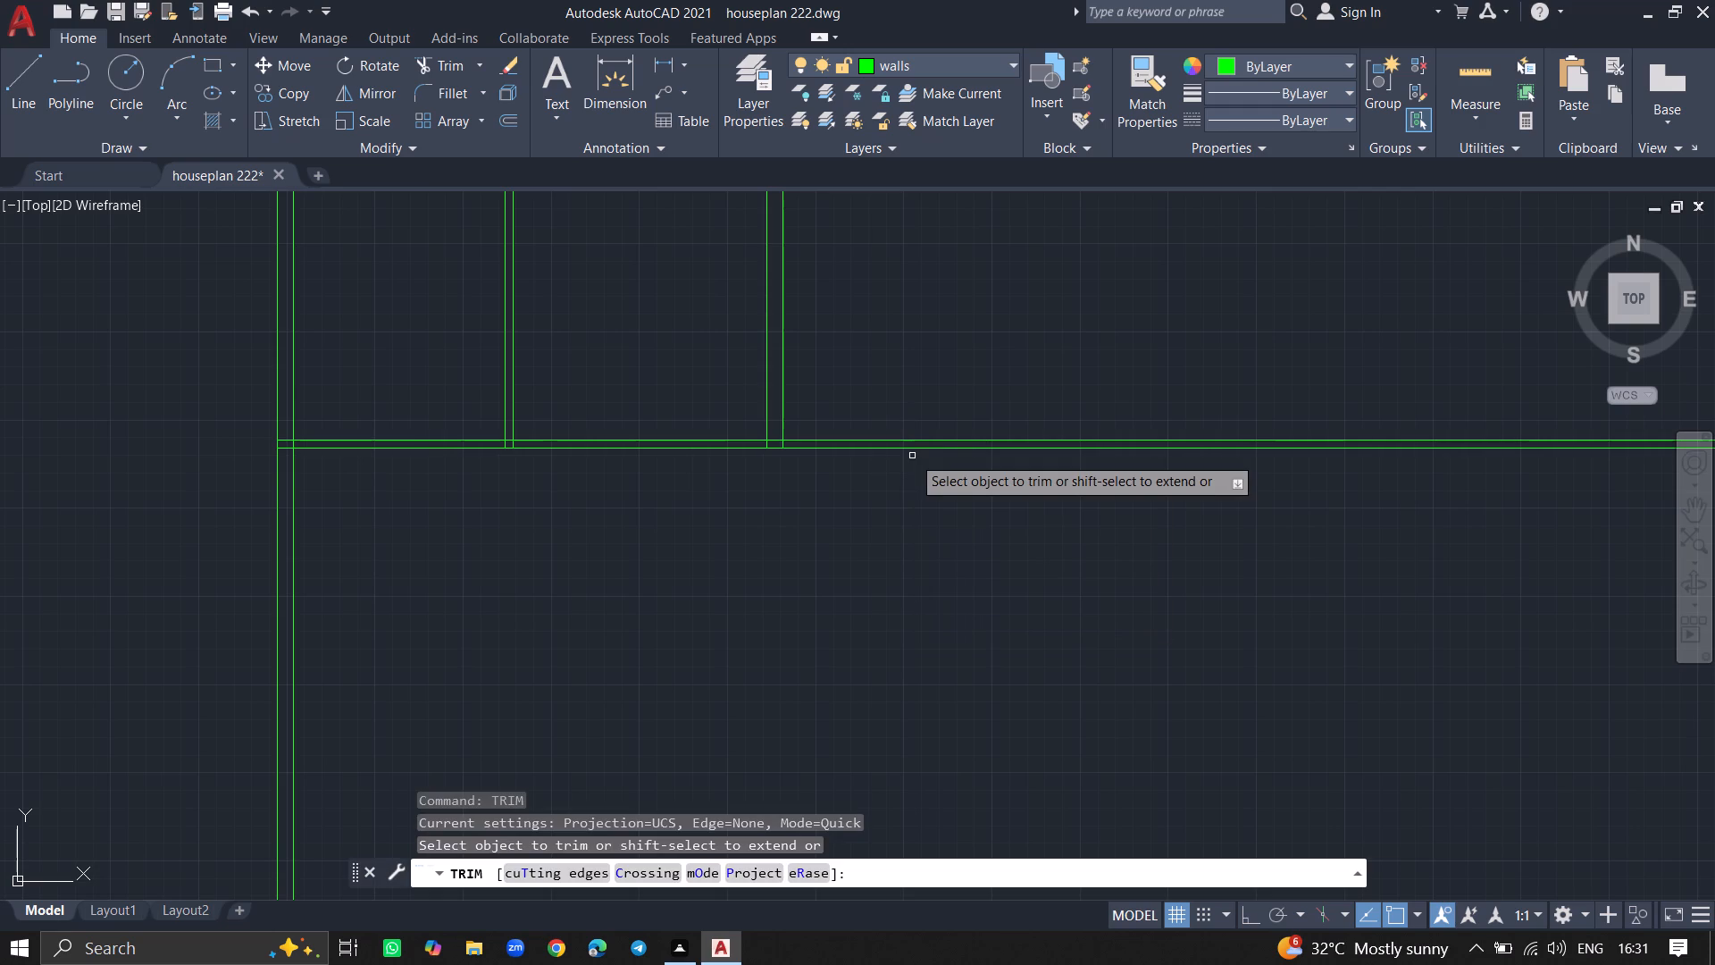
click(912, 450)
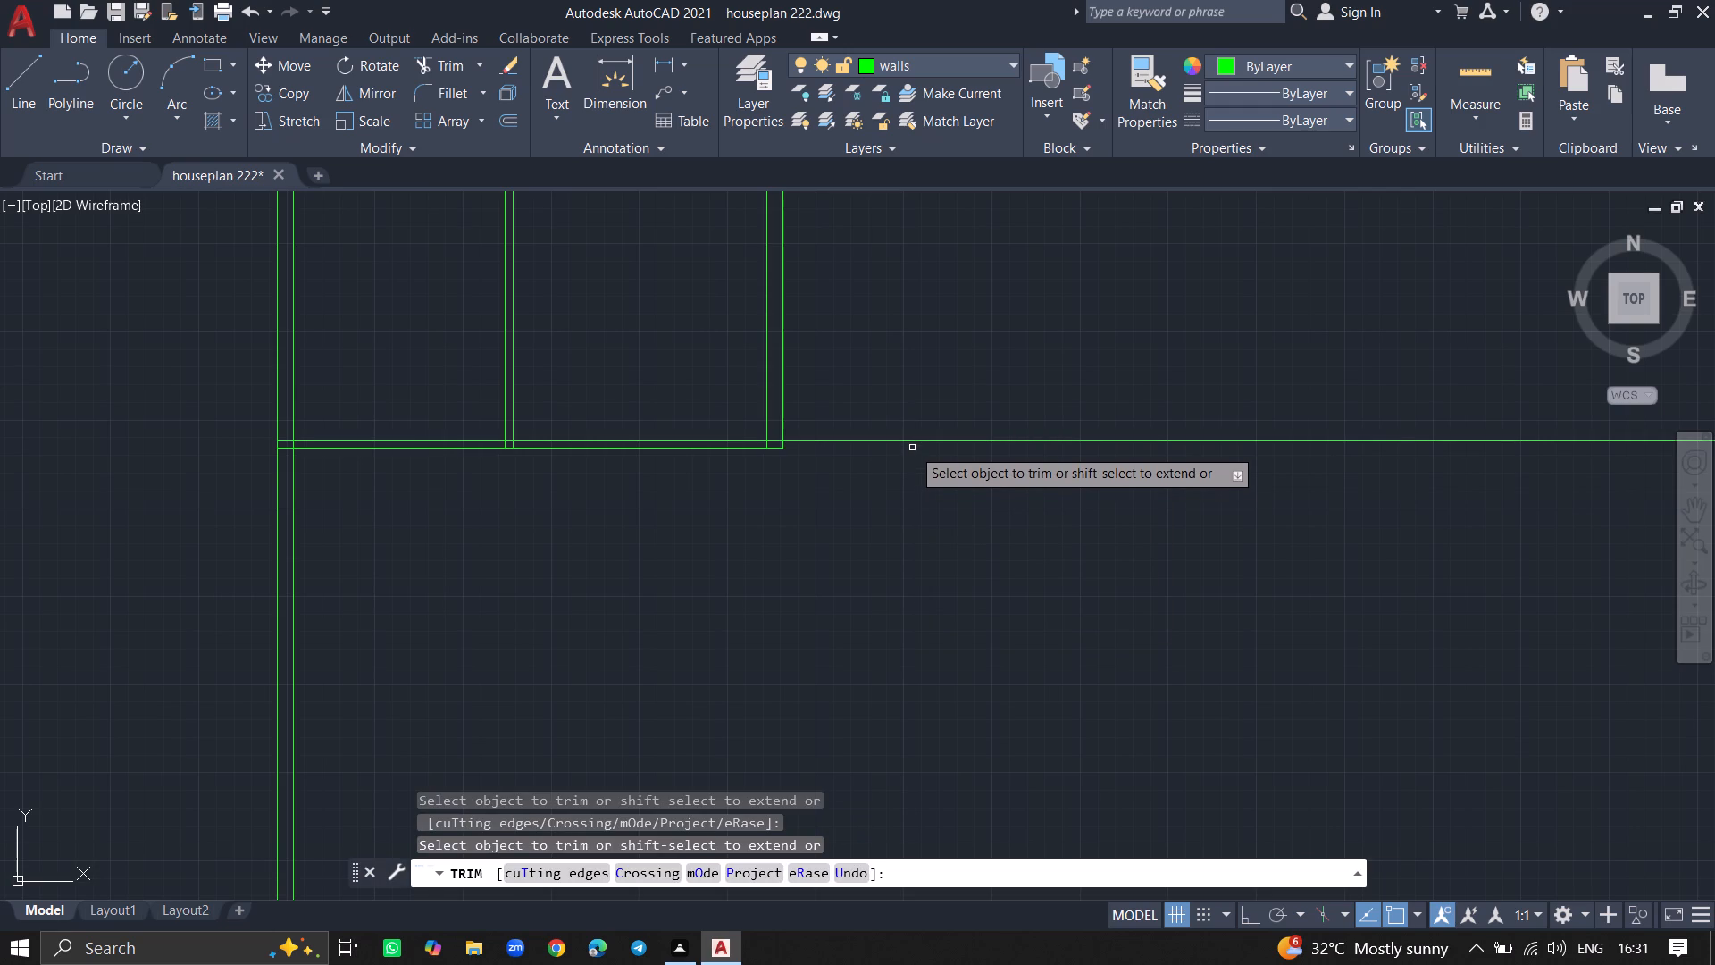
click(912, 443)
key(Return)
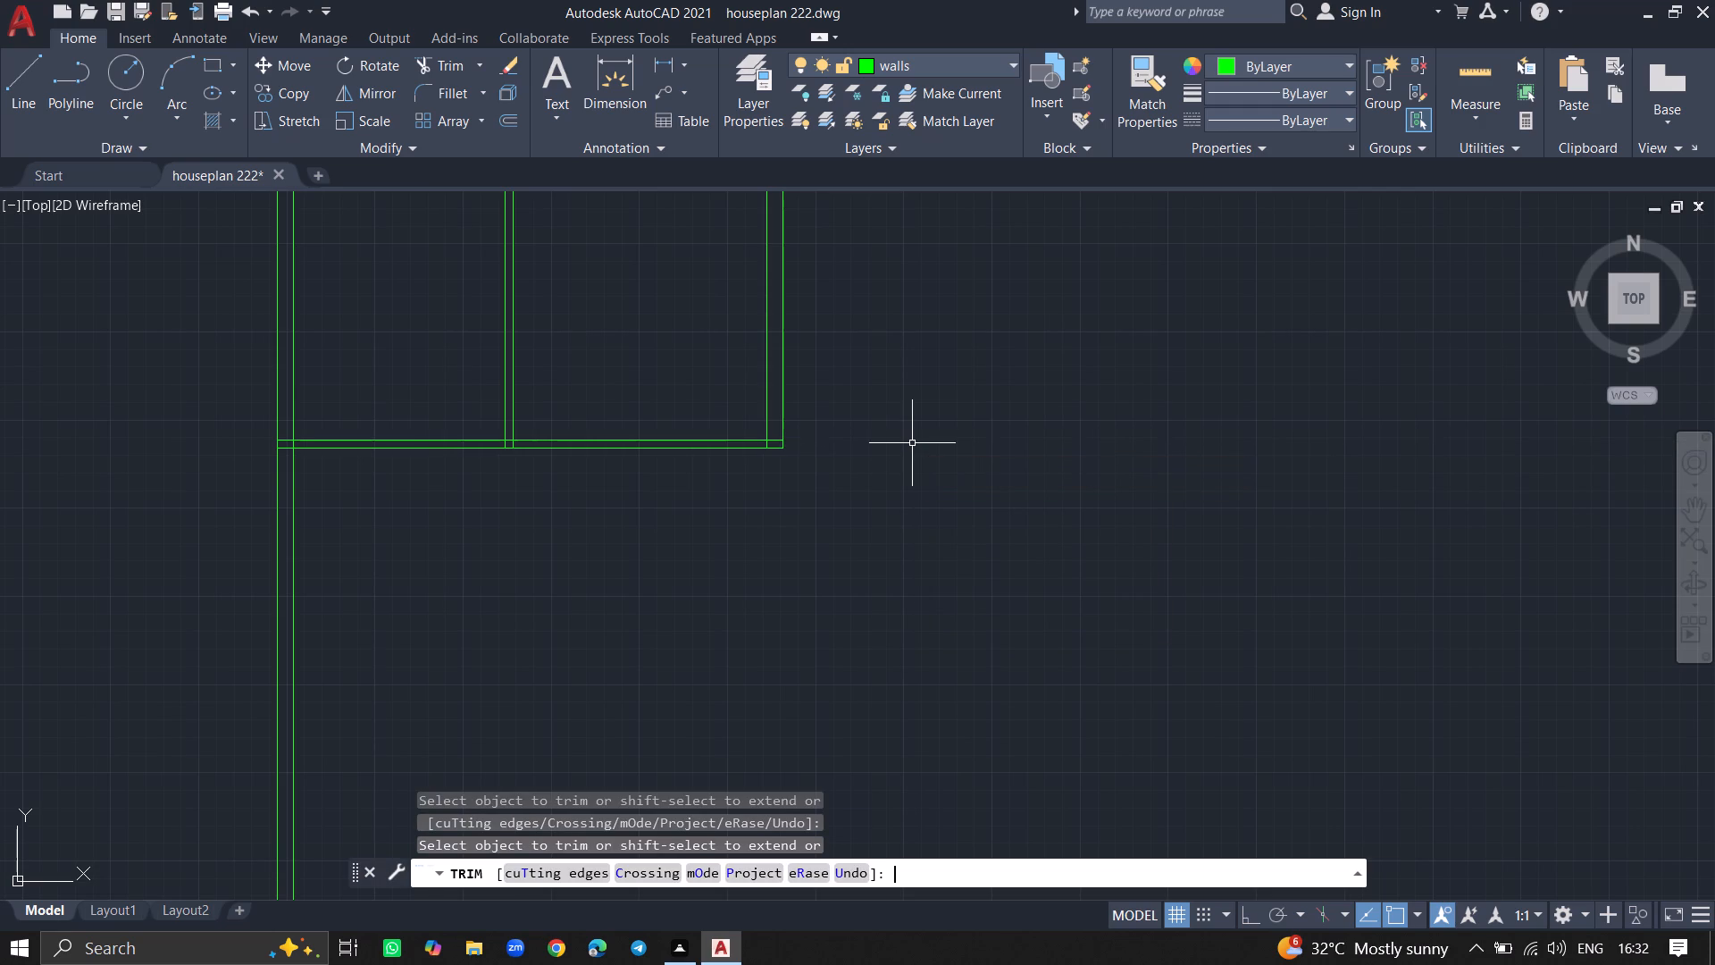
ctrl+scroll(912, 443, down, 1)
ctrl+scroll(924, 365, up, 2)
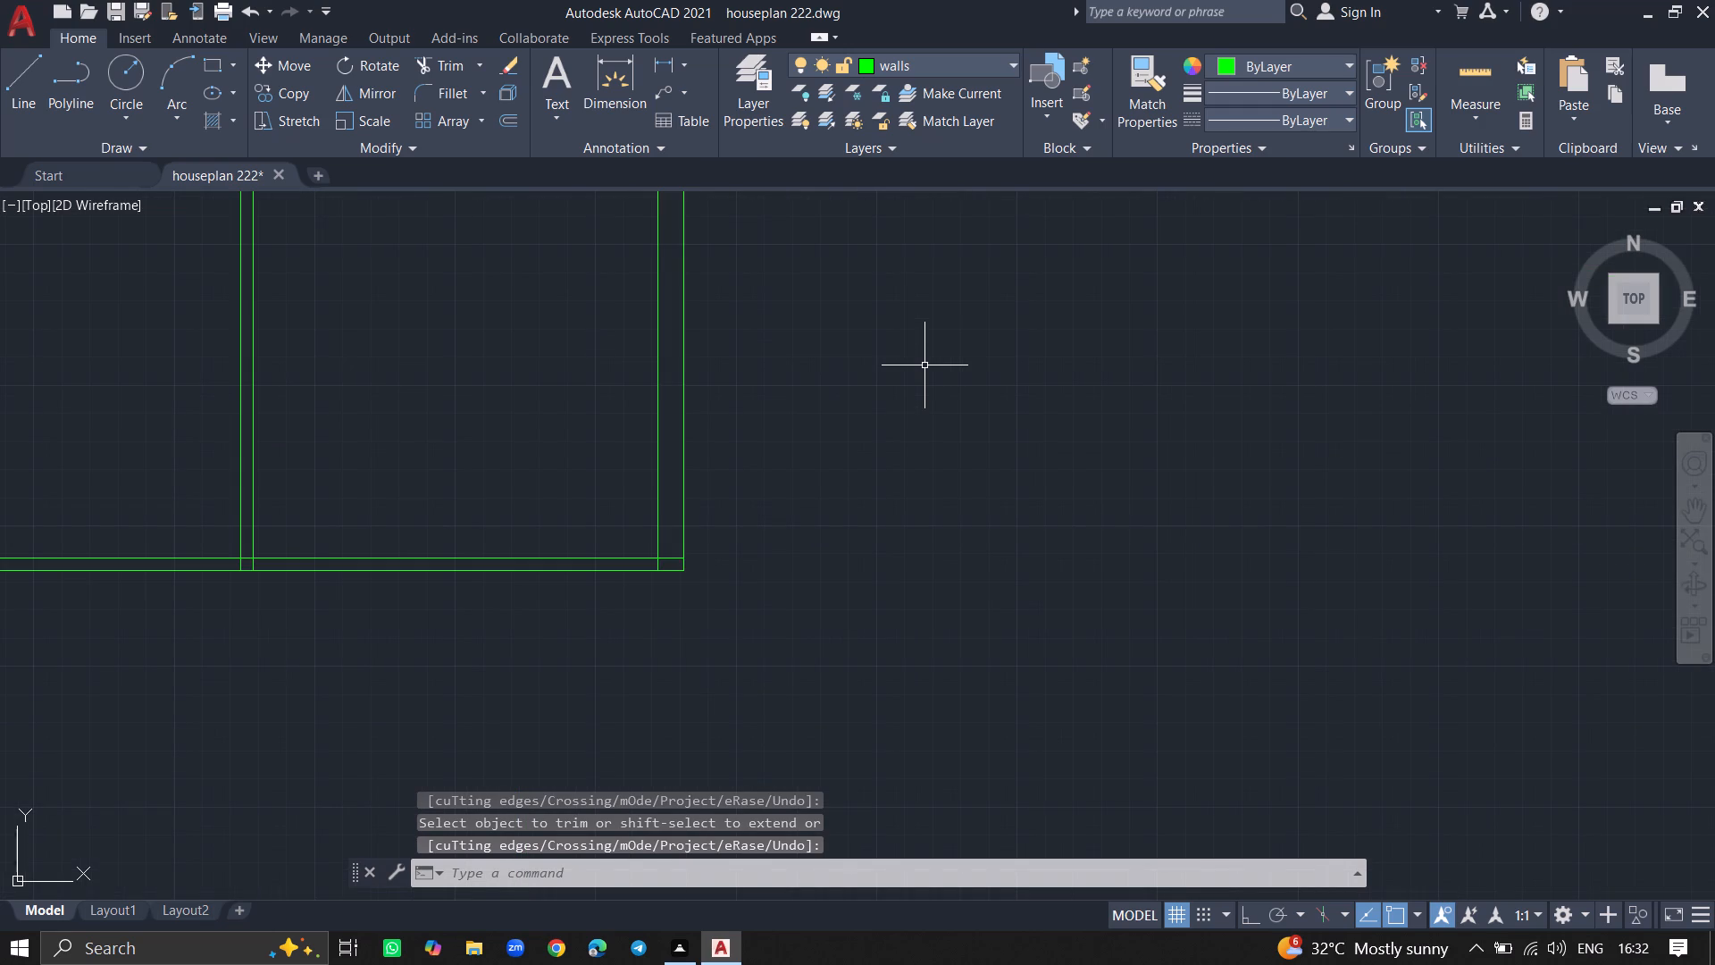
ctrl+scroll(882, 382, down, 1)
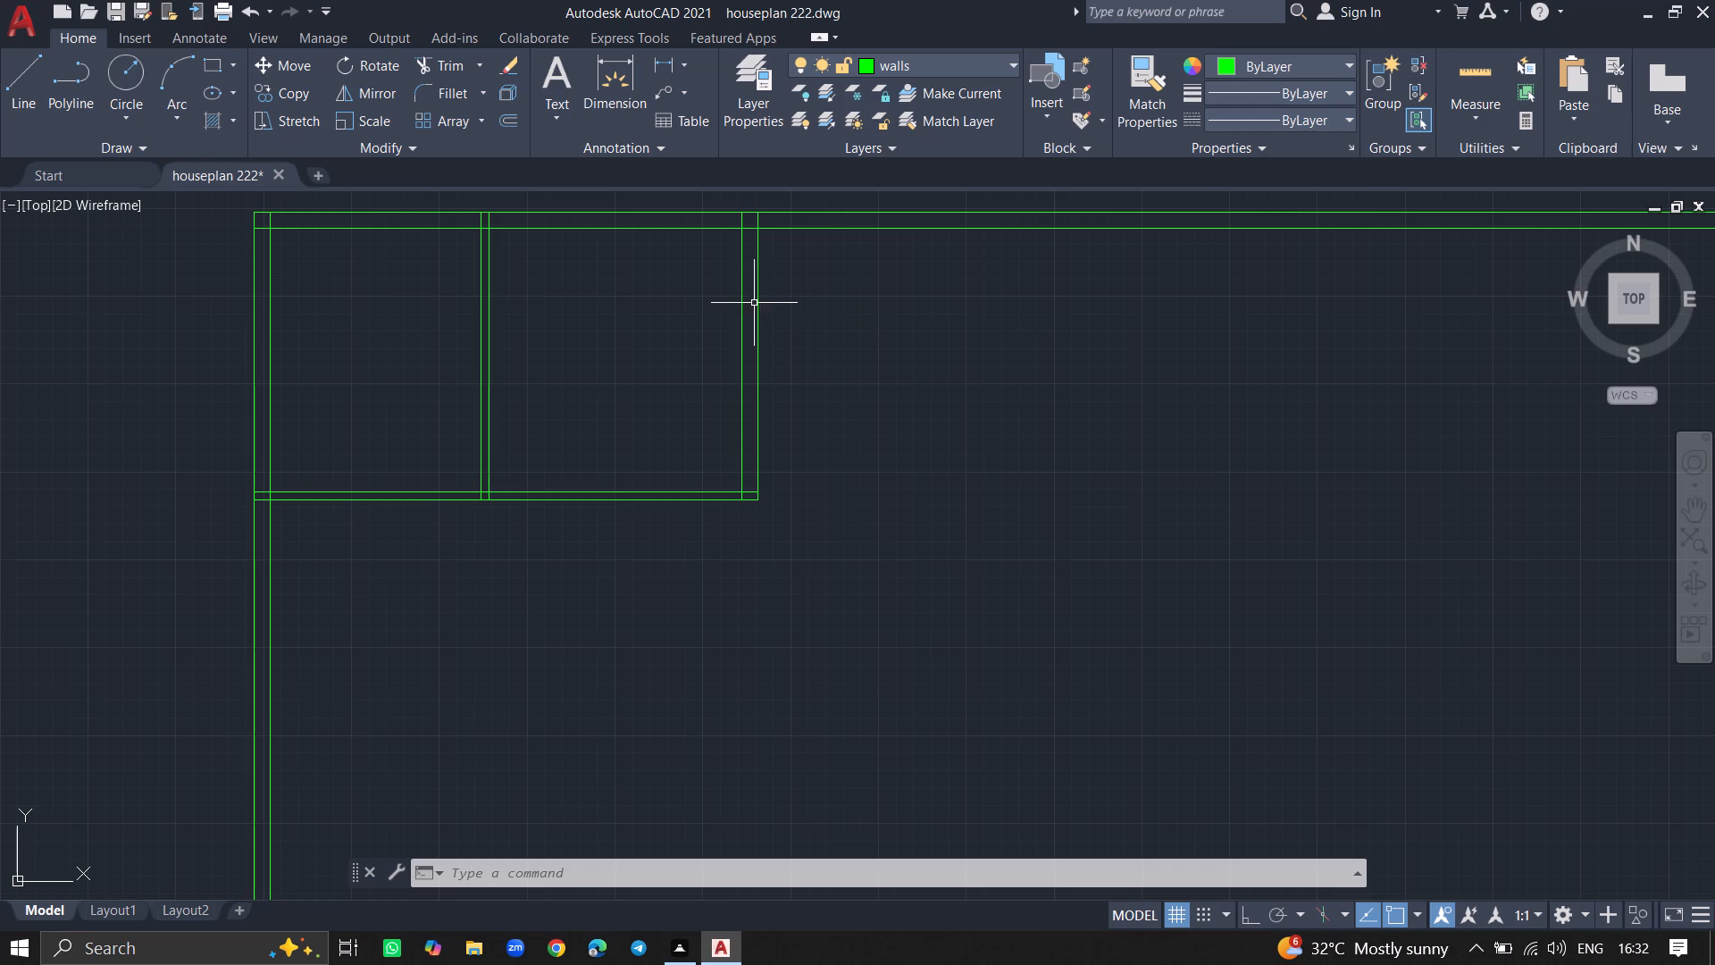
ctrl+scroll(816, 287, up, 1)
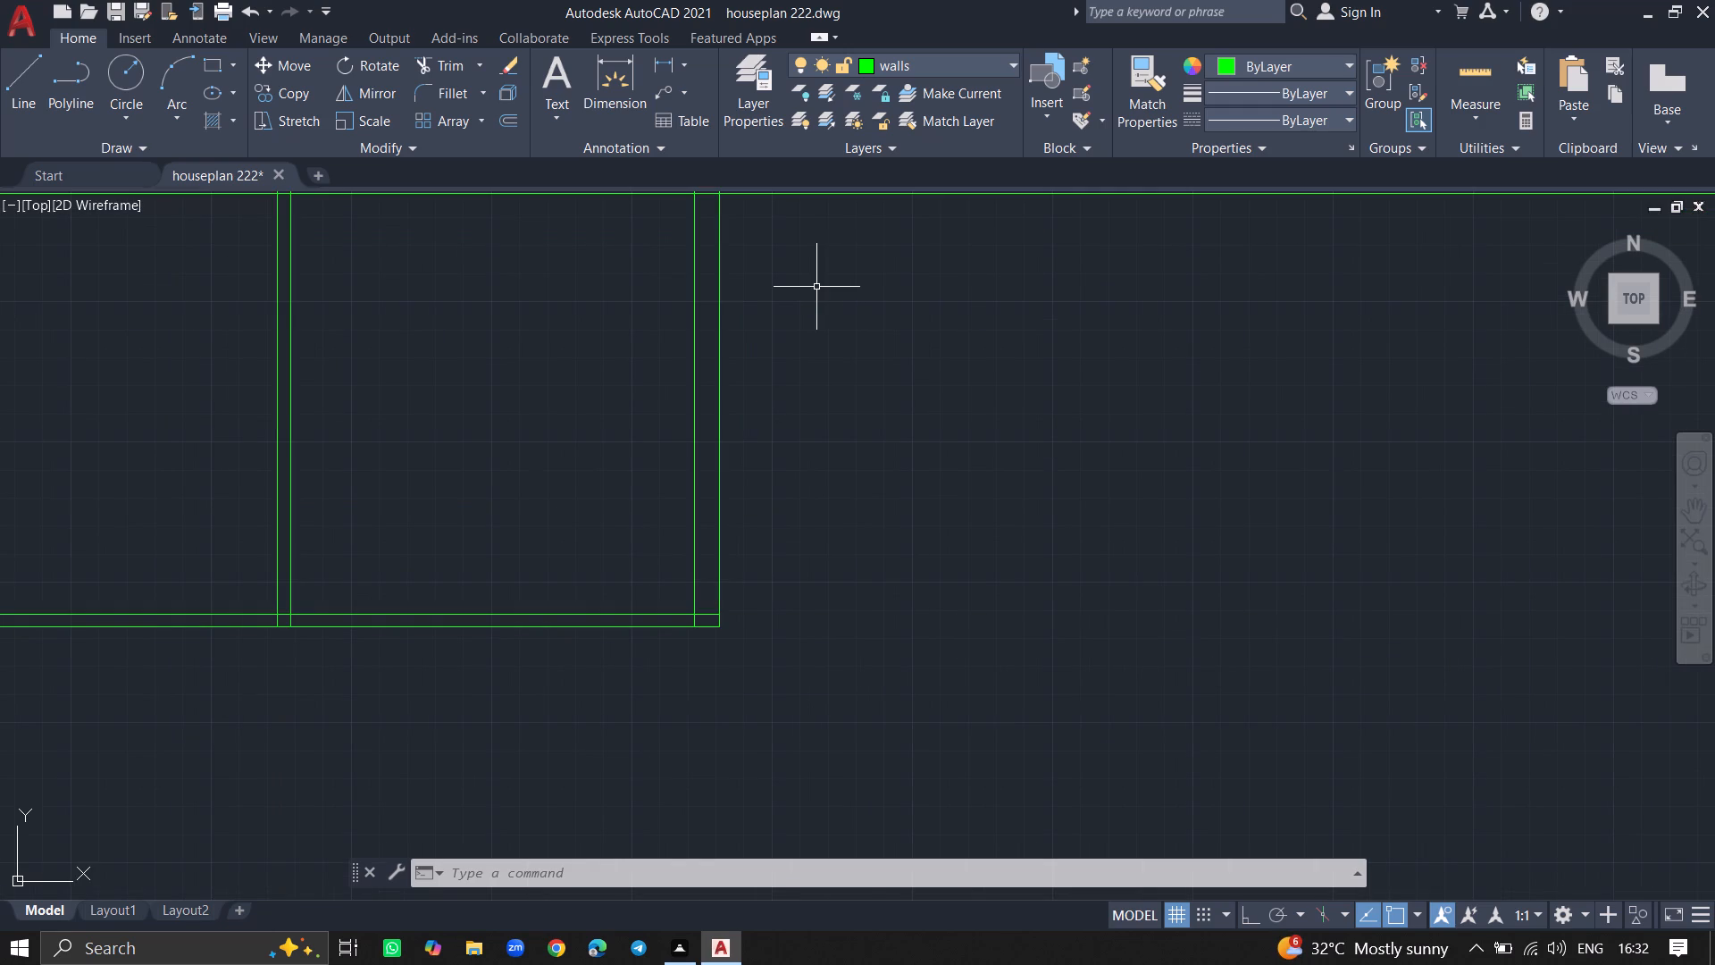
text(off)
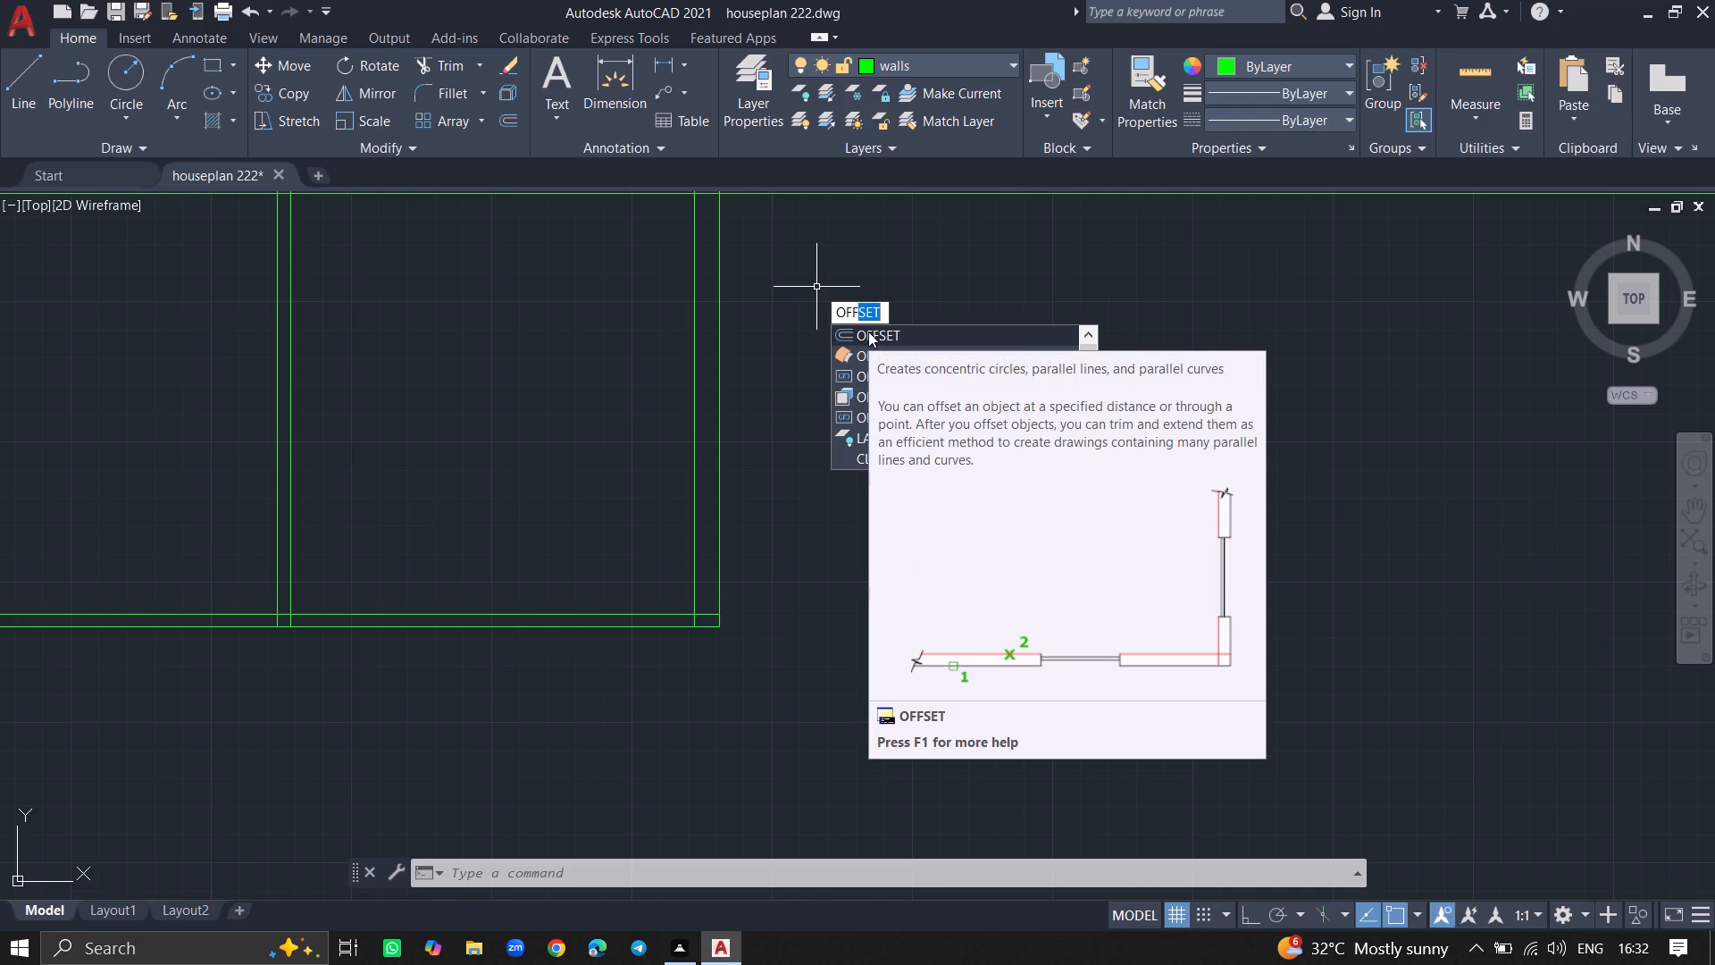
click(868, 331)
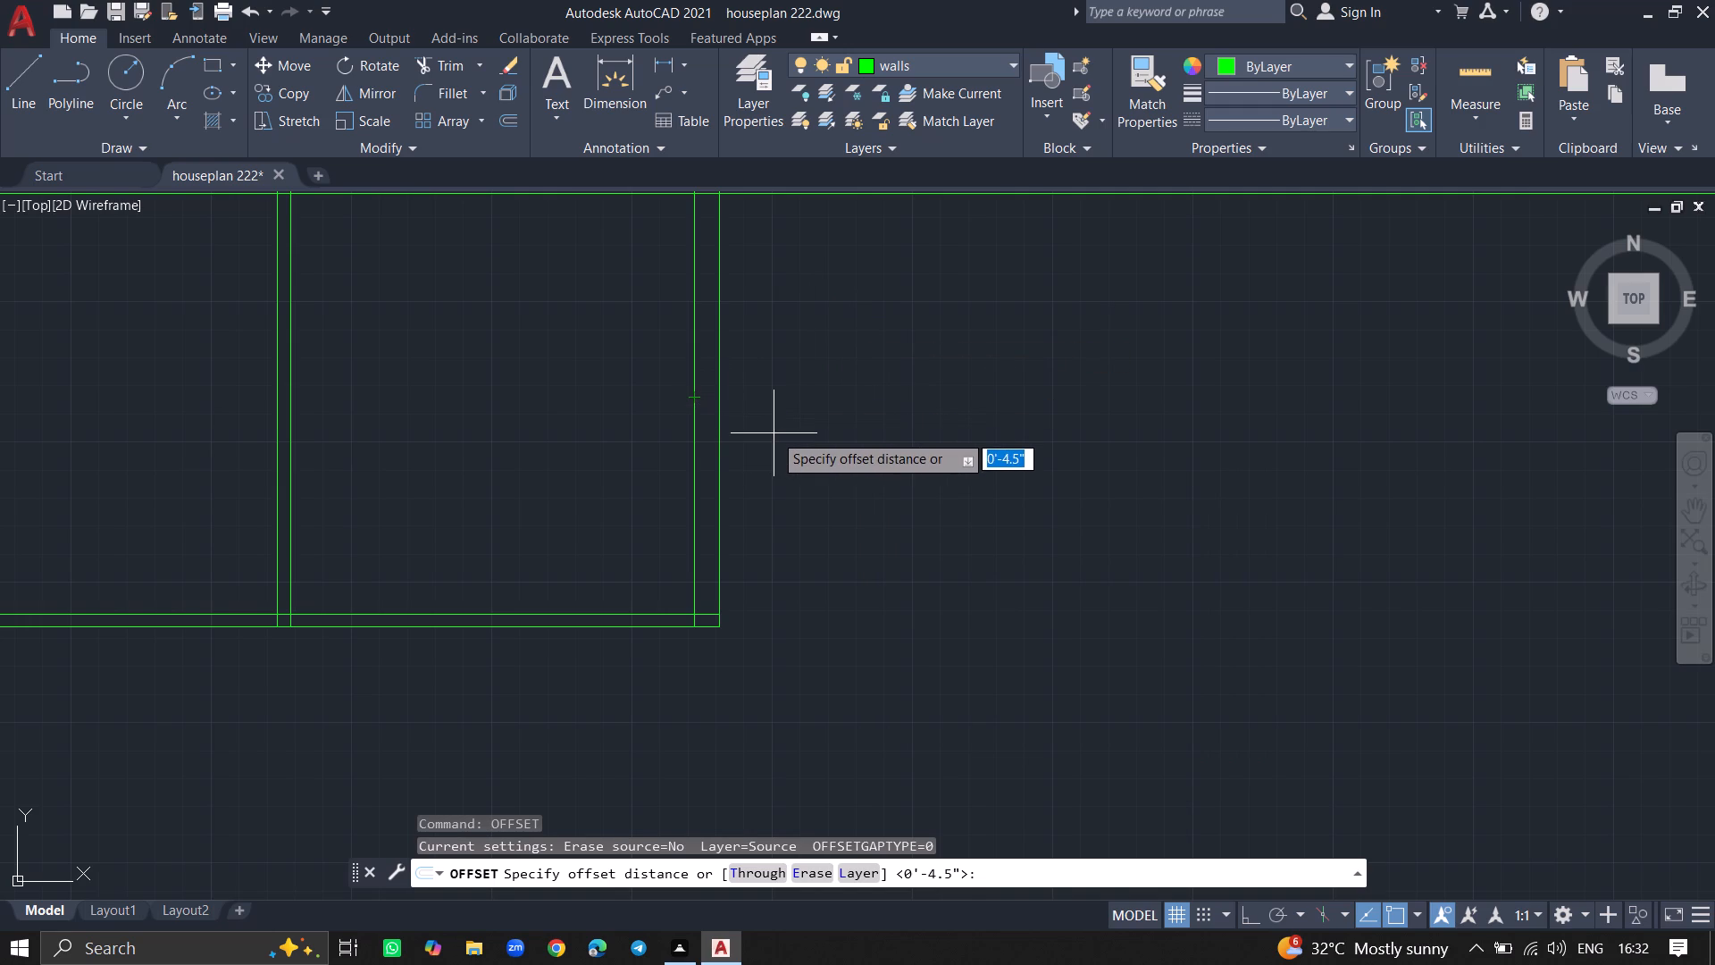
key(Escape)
Trim both lines of the top horizontal outer wall where they extend past the second room's right-hand wall.
ctrl+scroll(774, 433, down, 2)
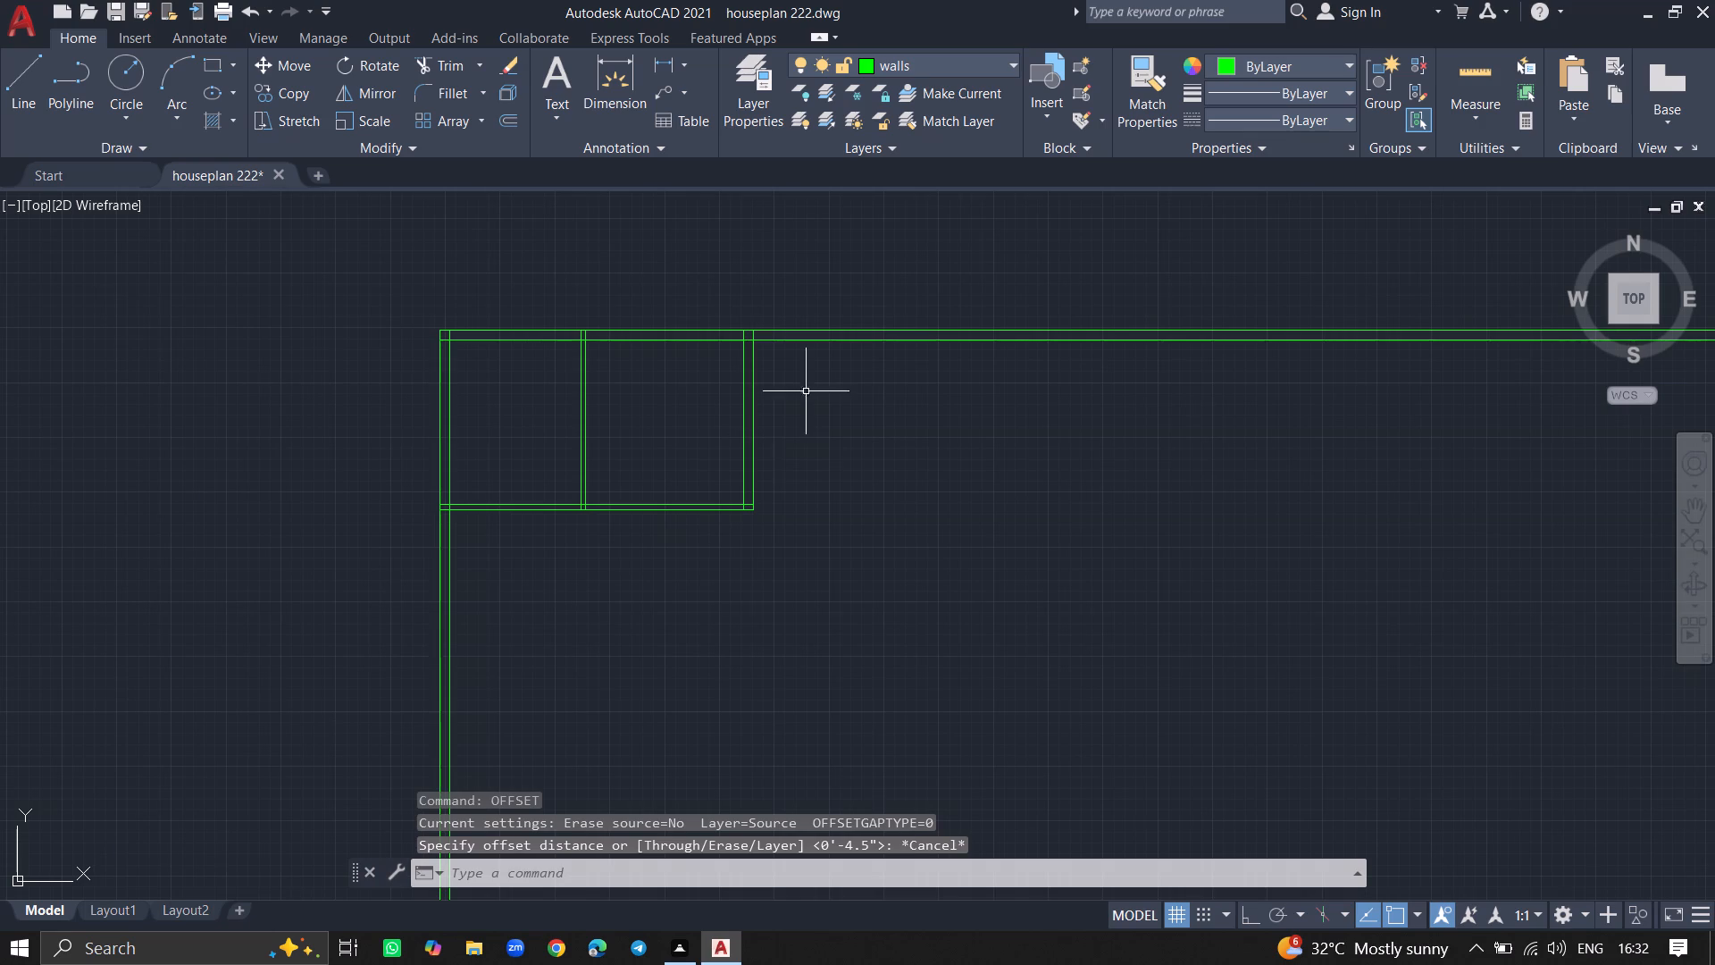
text(trim)
key(Return)
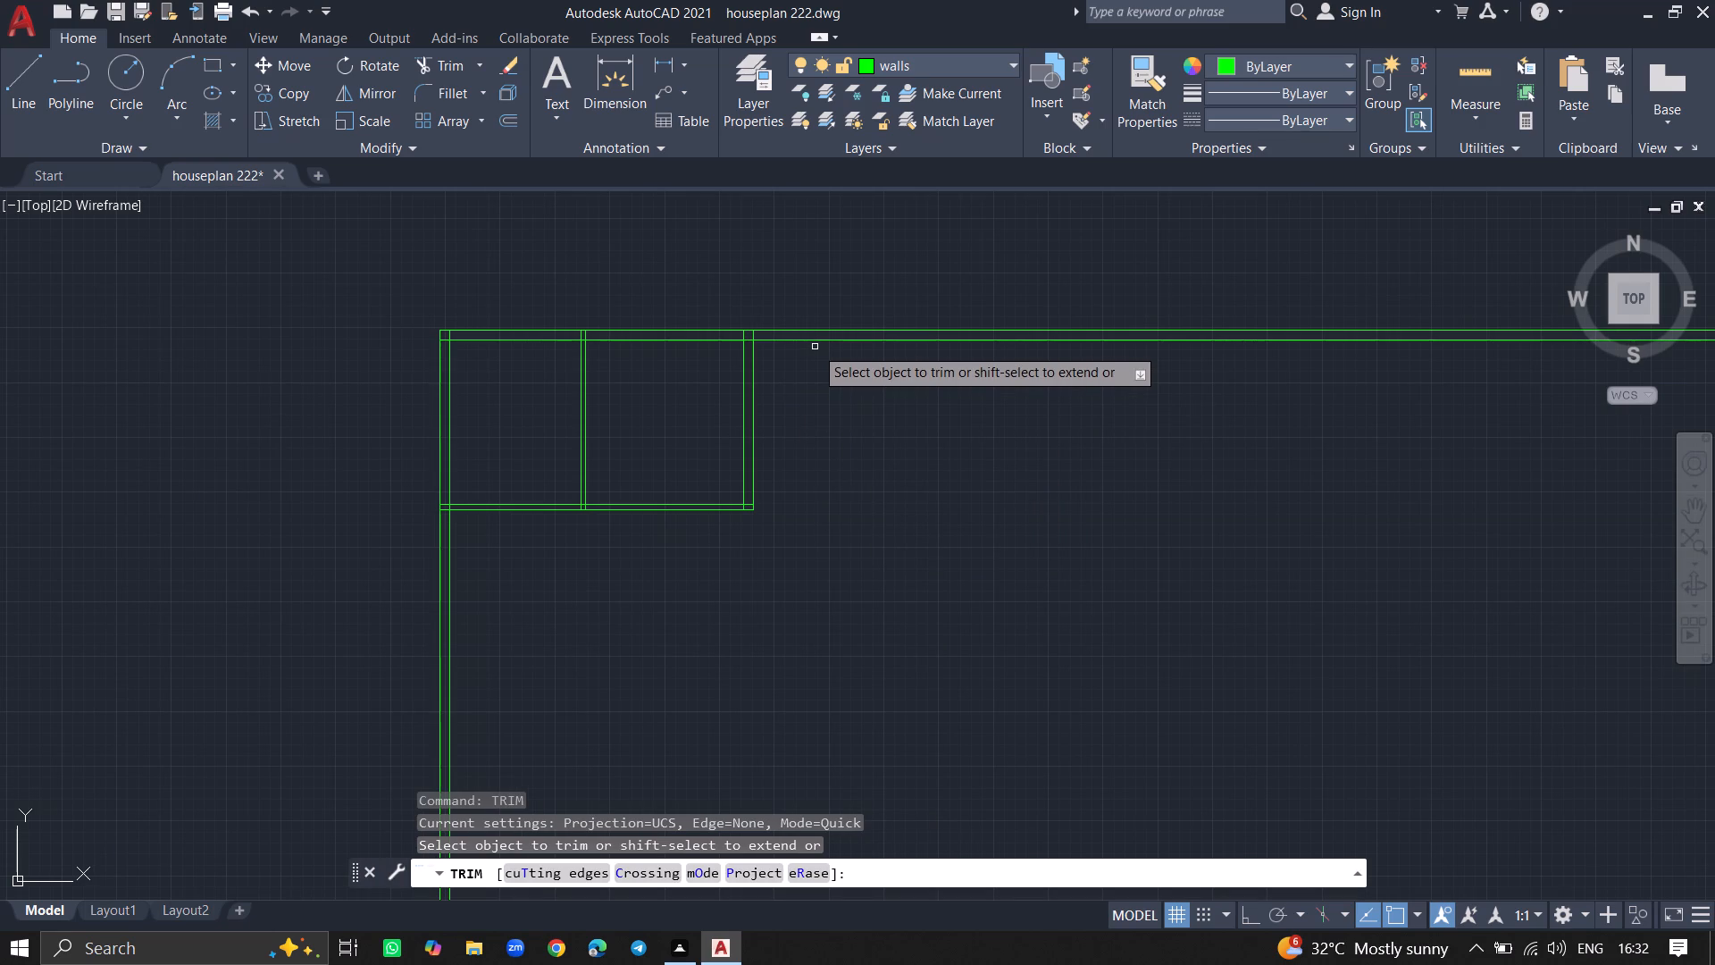
click(816, 340)
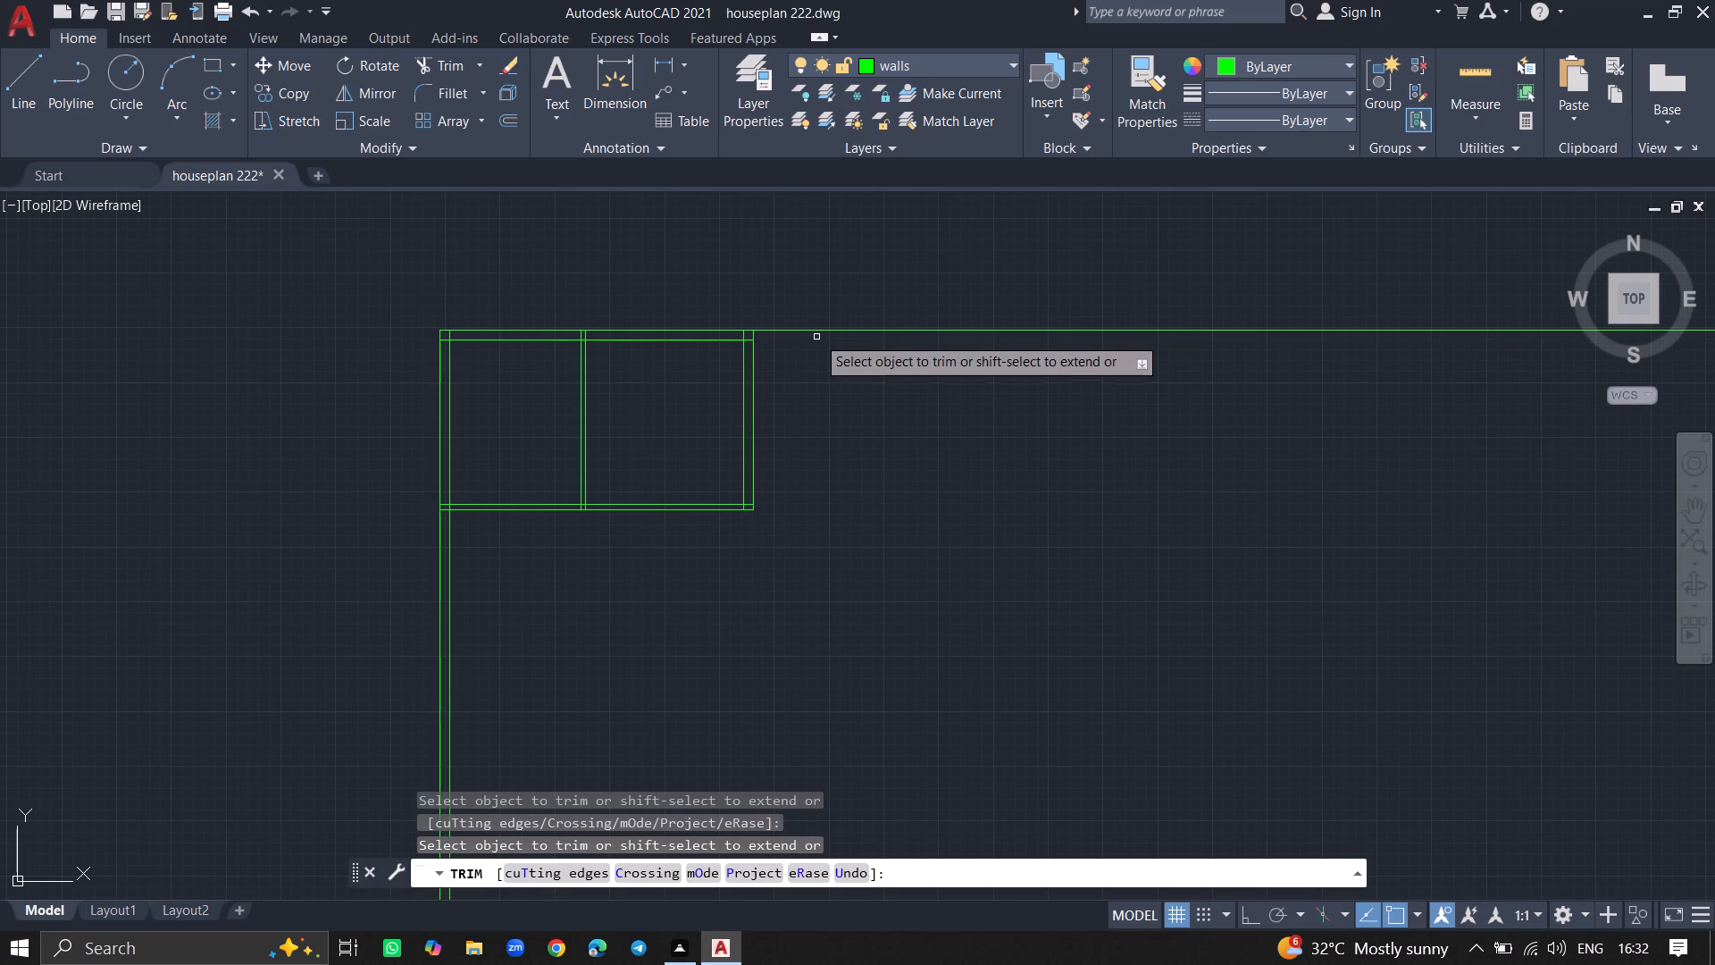
click(816, 331)
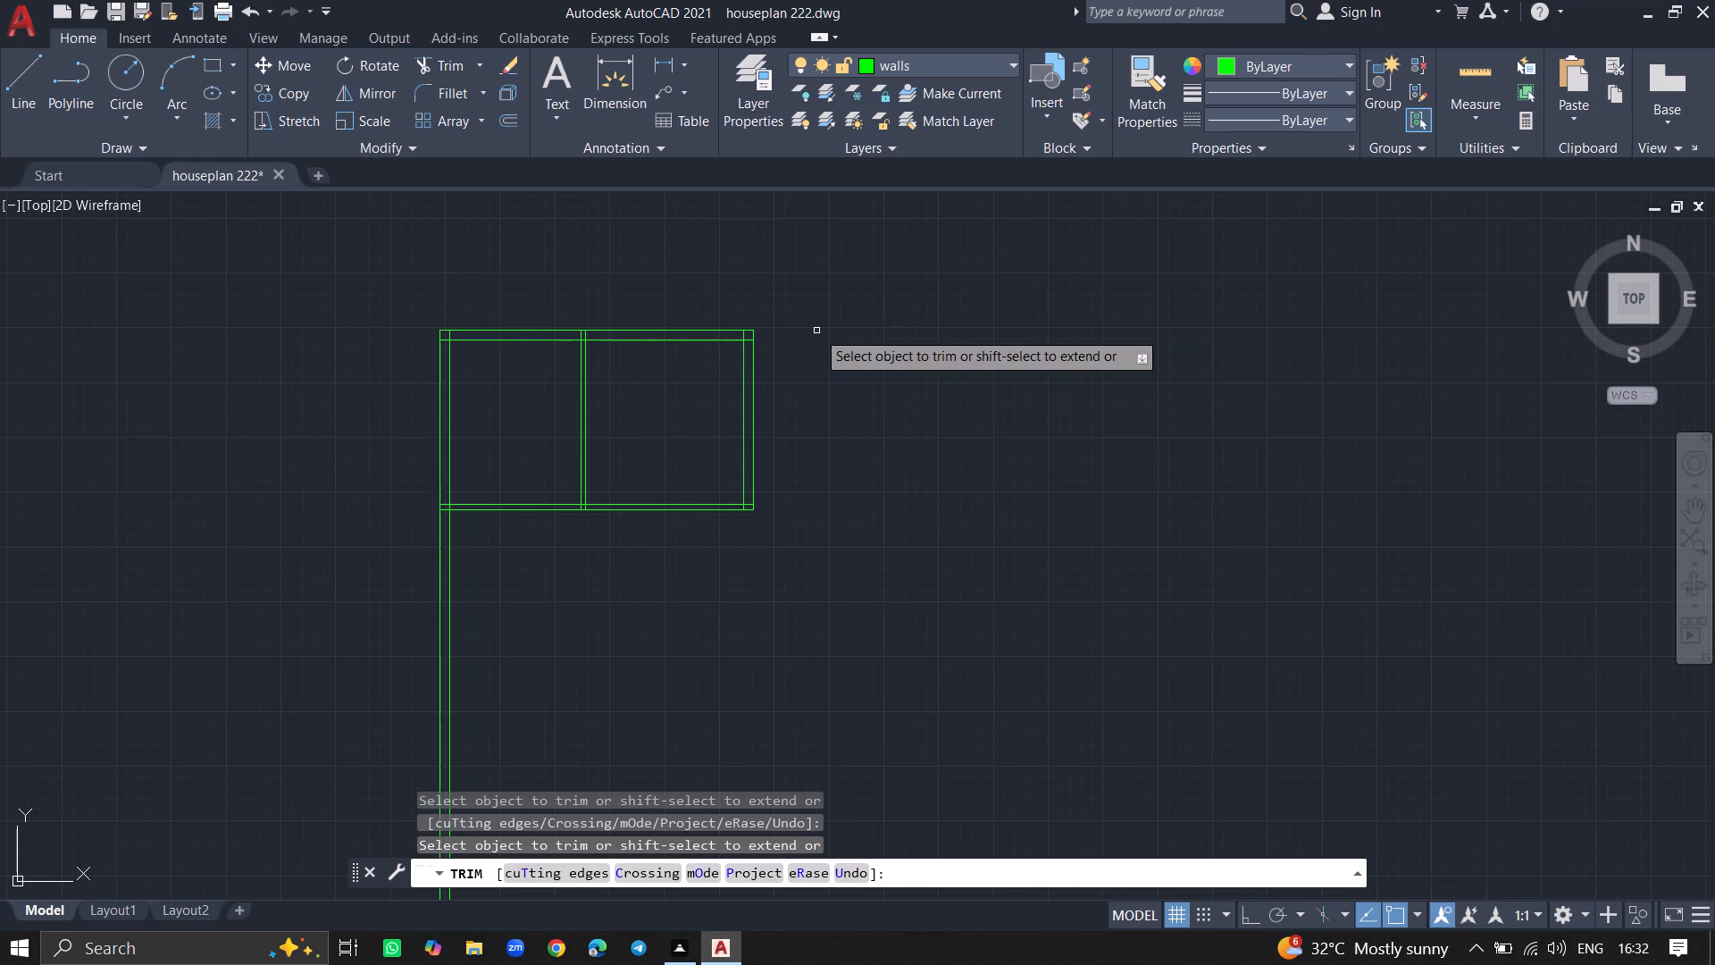
key(Return)
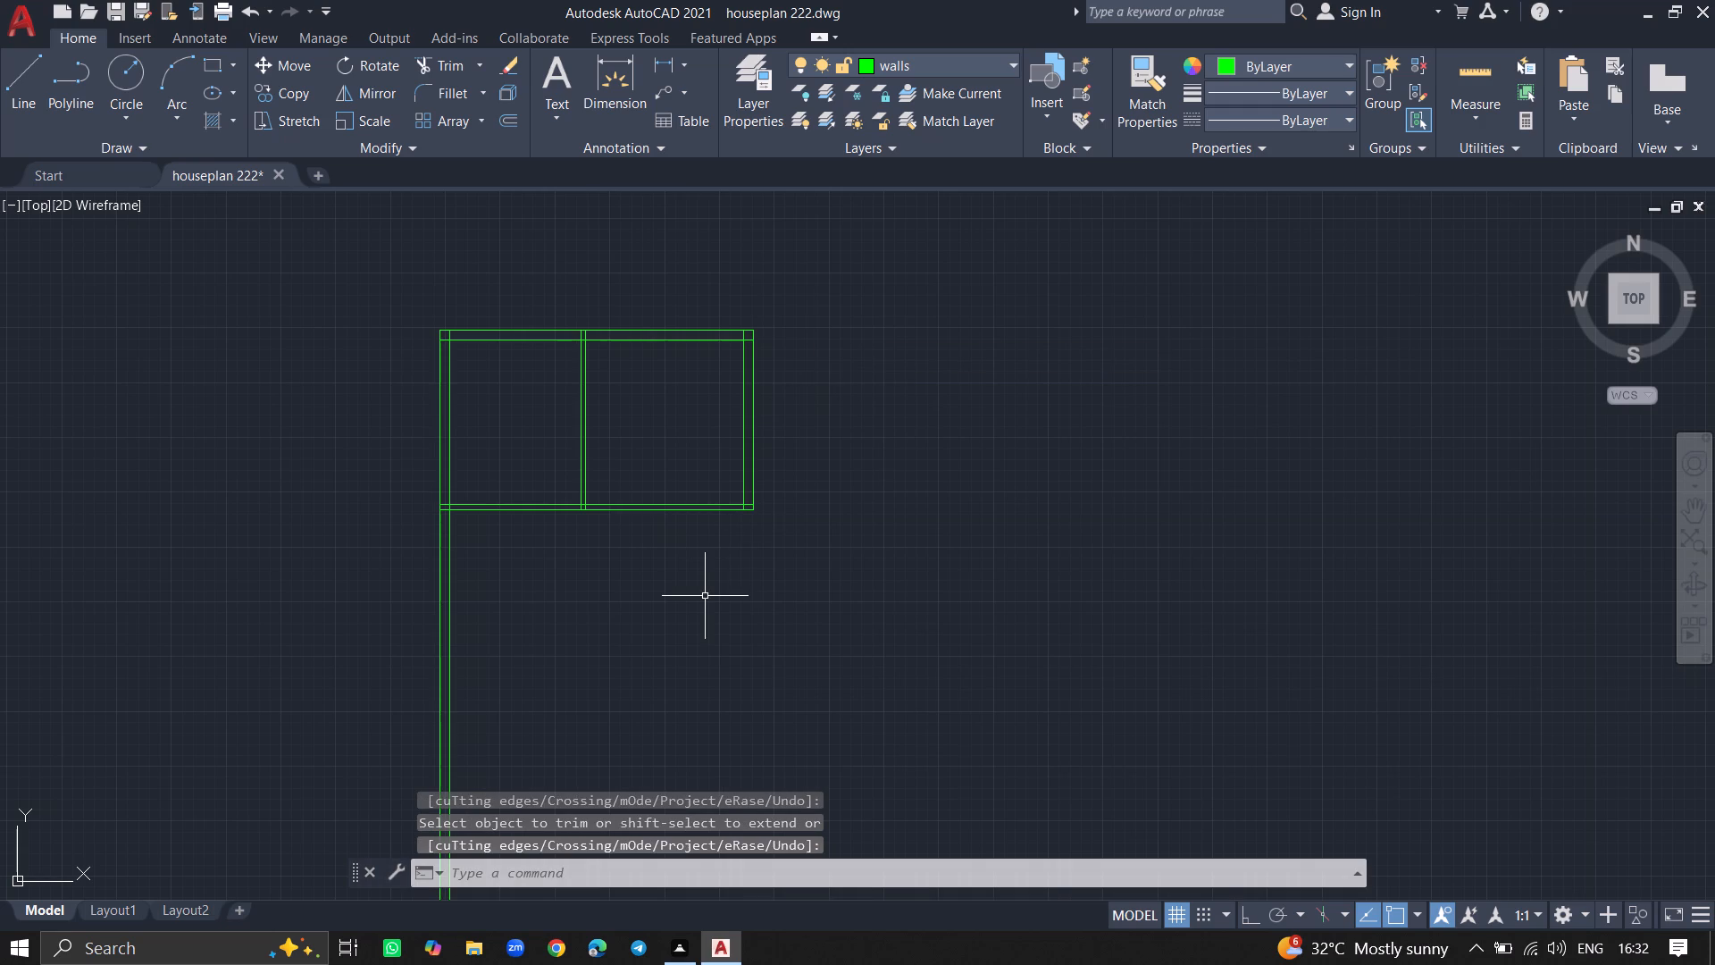
Save the house-plan drawing.
ctrl+scroll(703, 602, down, 1)
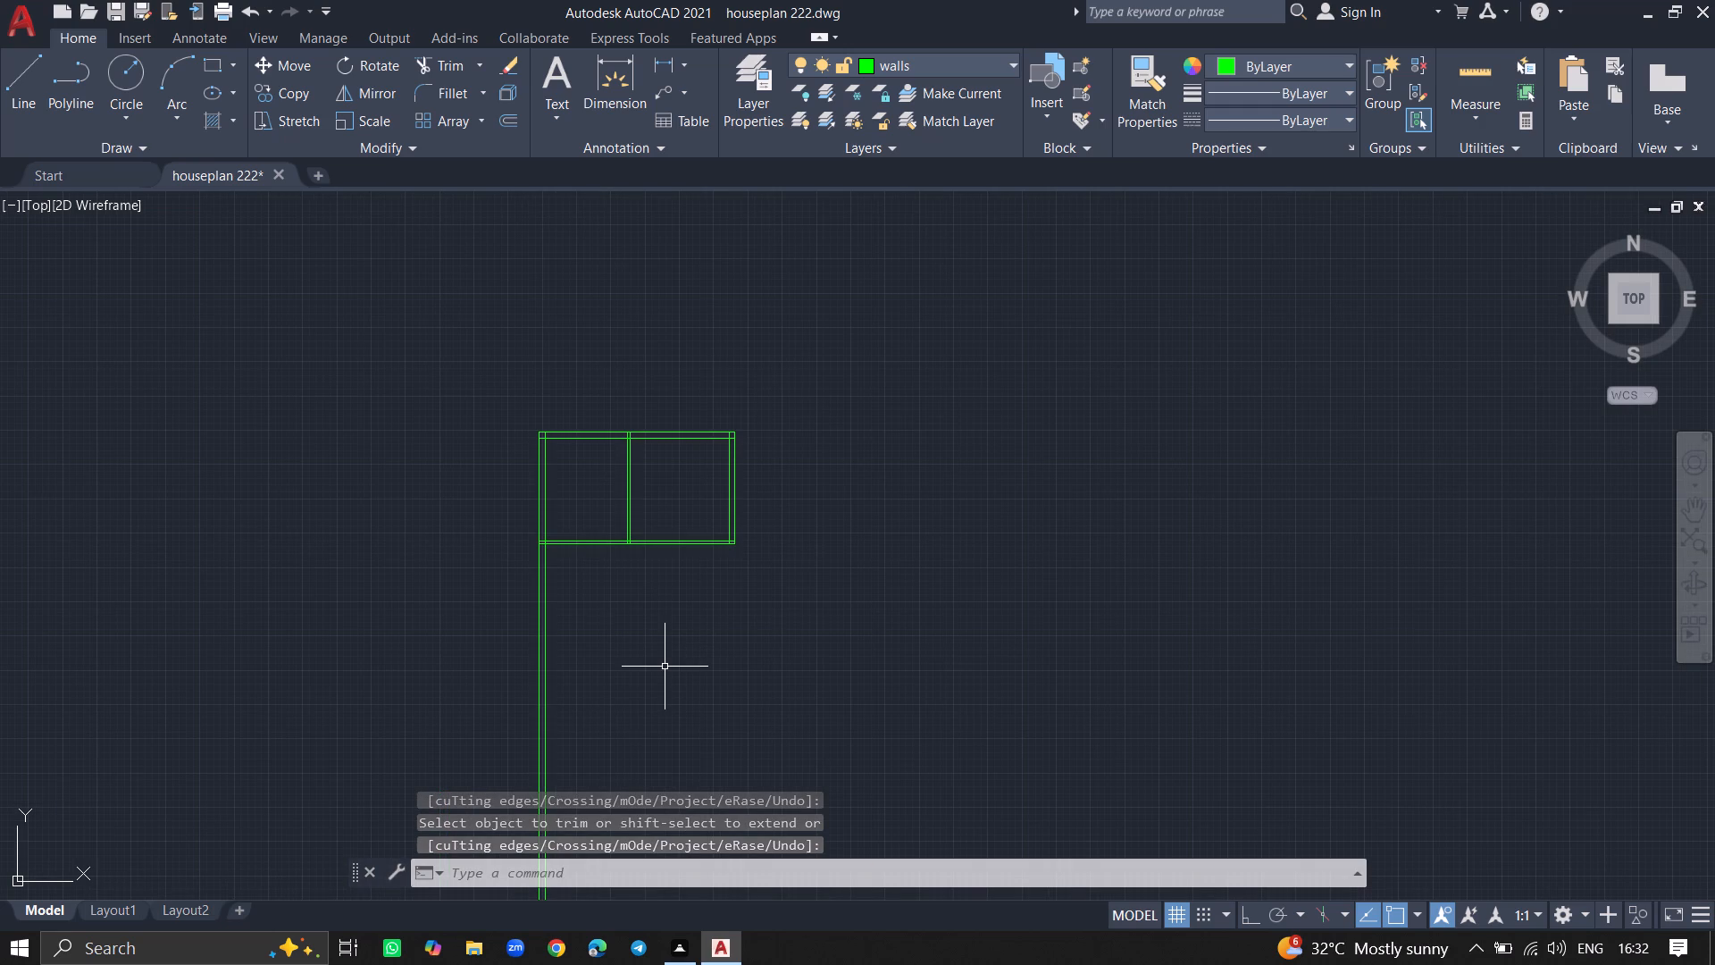
key(ctrl+s)
key(ctrl+s)
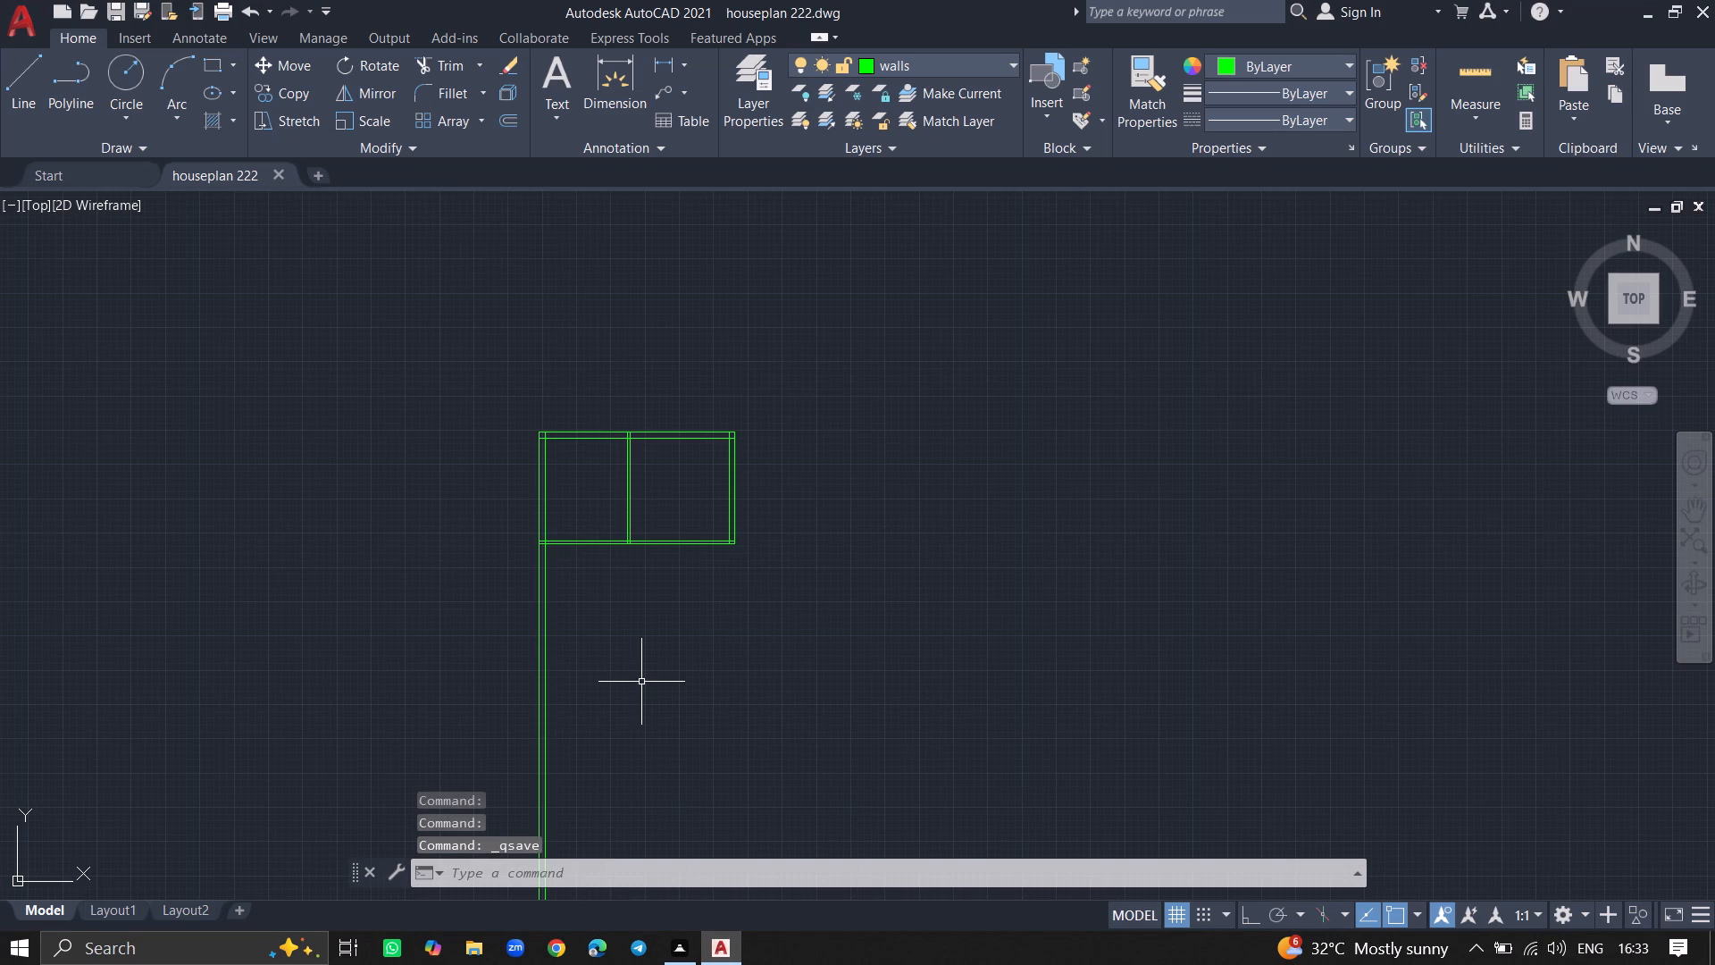
Offset the inner line of the left vertical outer wall 6'0" to the right, below the first room.
ctrl+scroll(567, 631, up, 3)
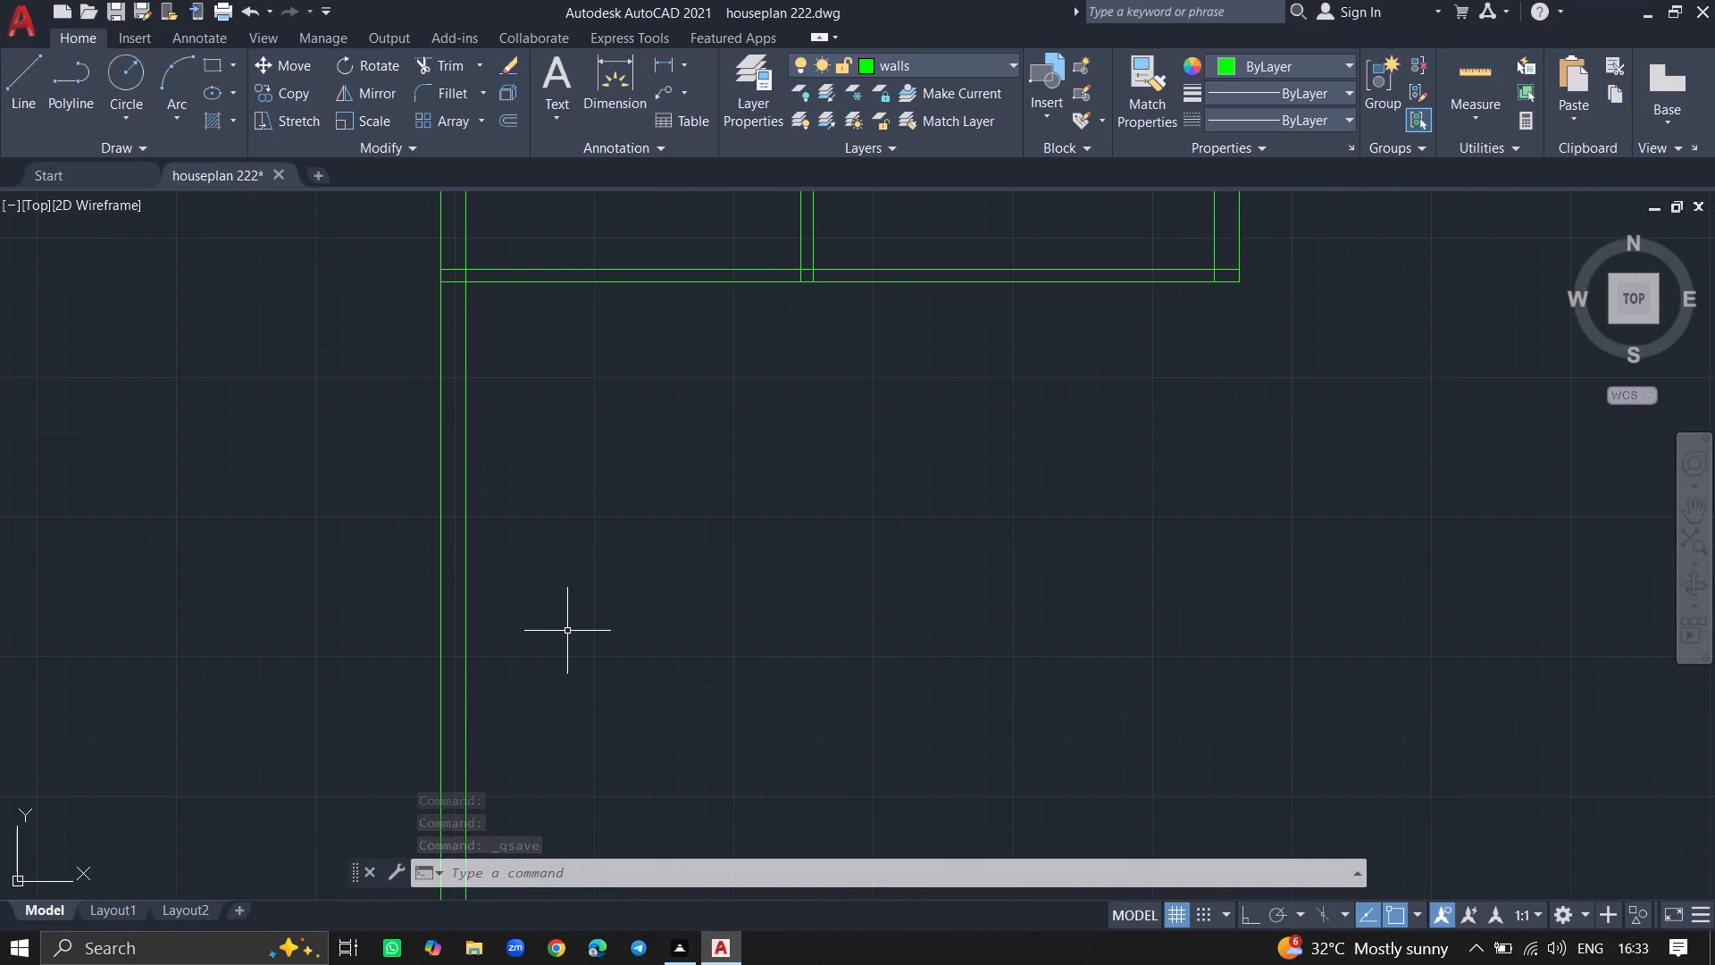
text(offset)
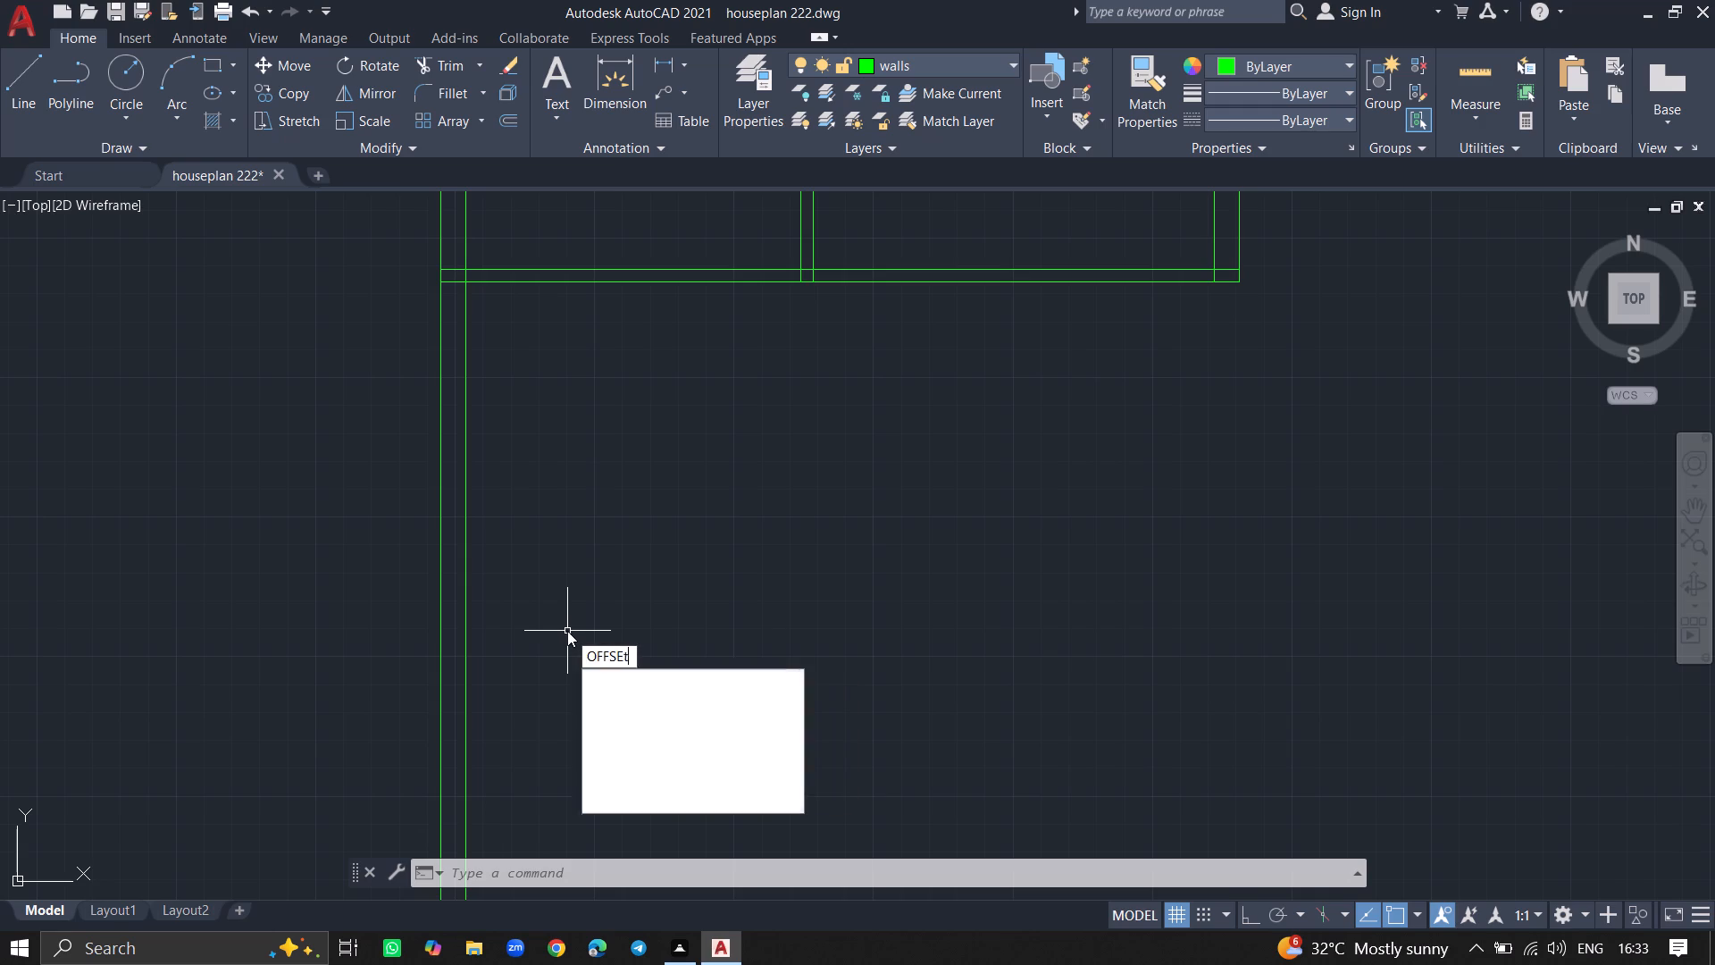
key(Return)
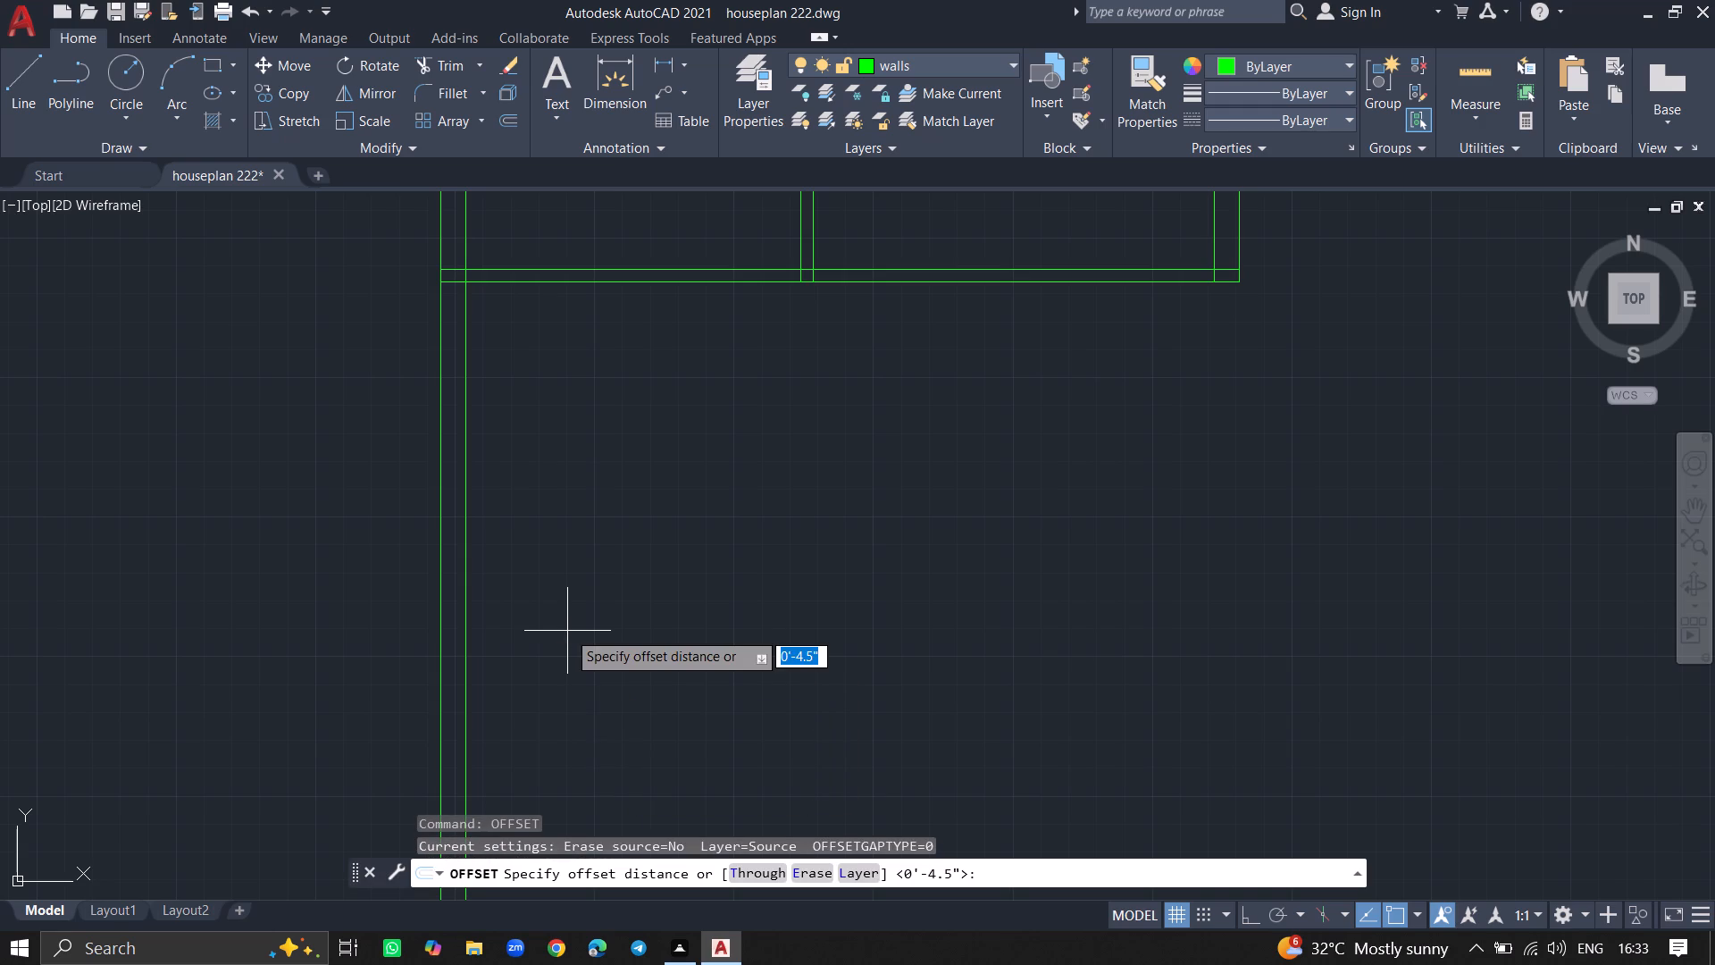
key(6)
key(apostrophe)
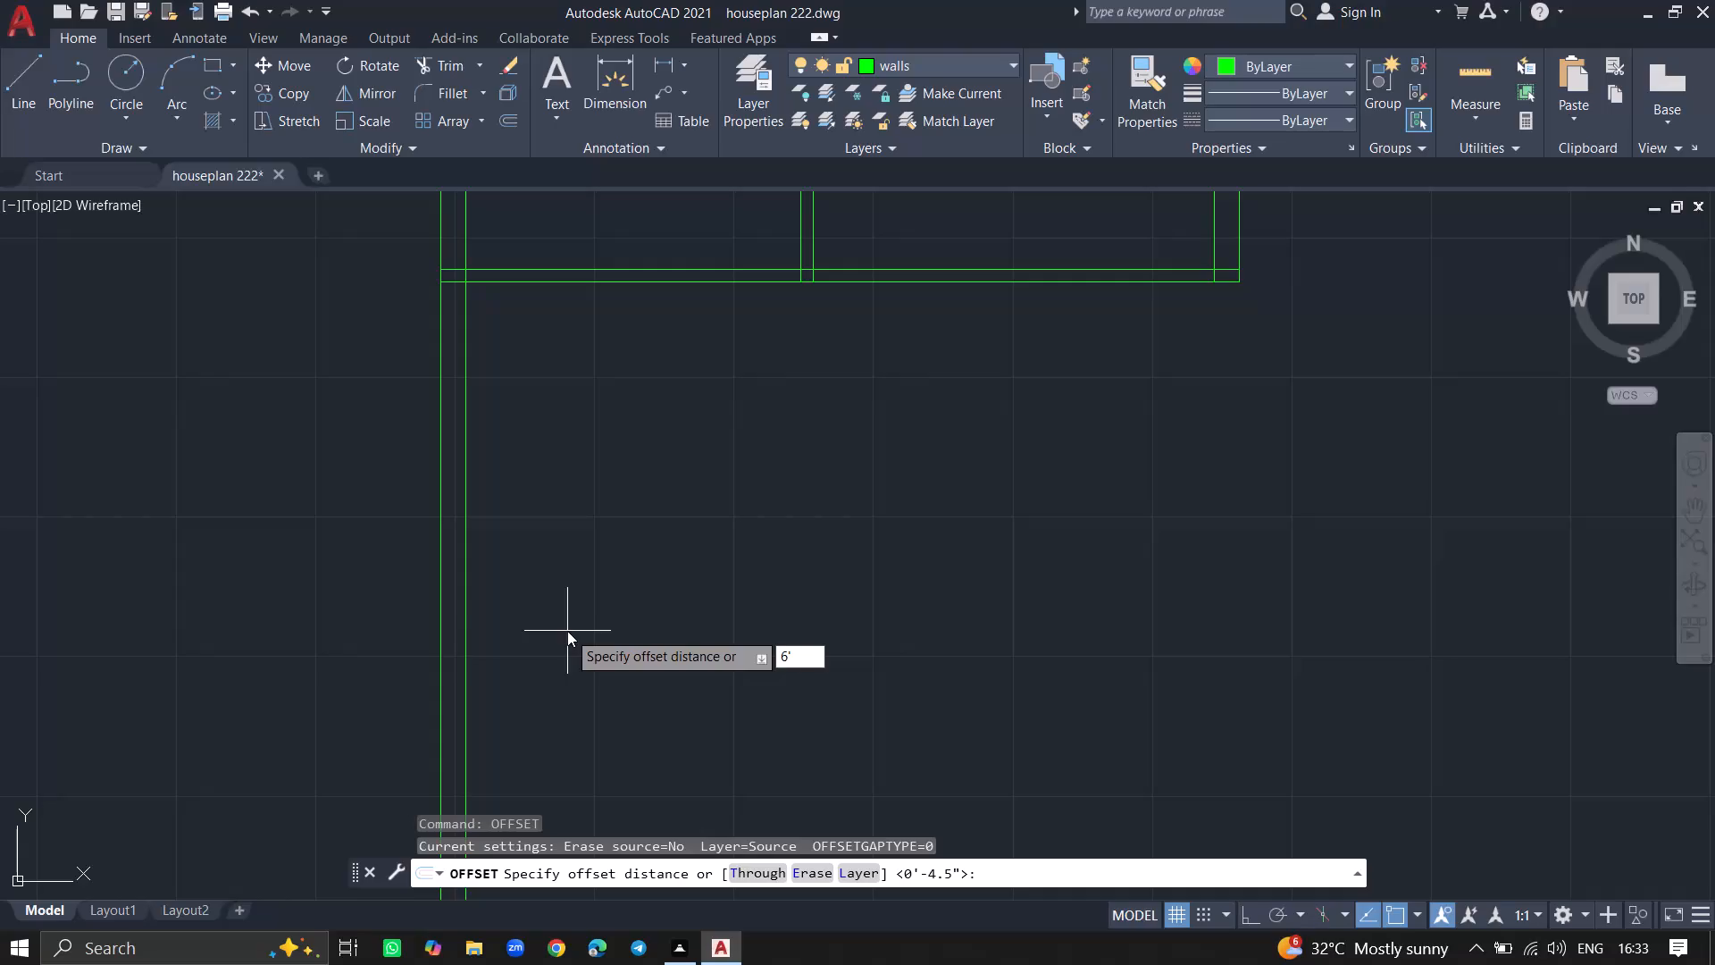
text(0")
key(Return)
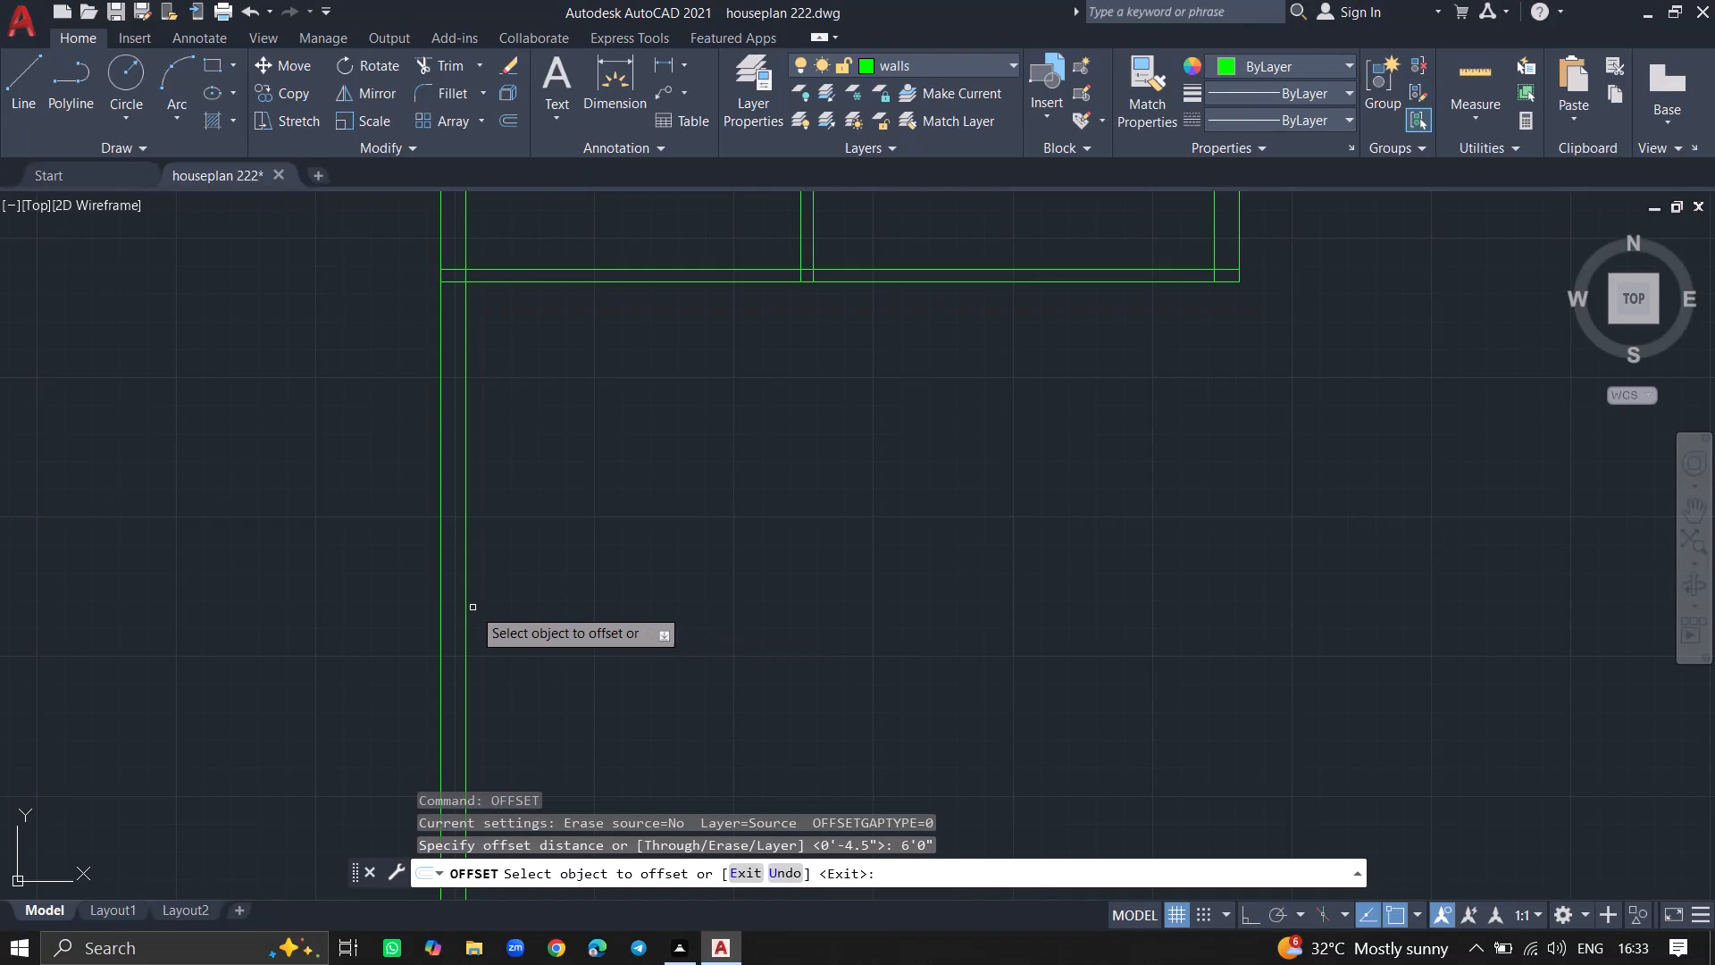
click(465, 610)
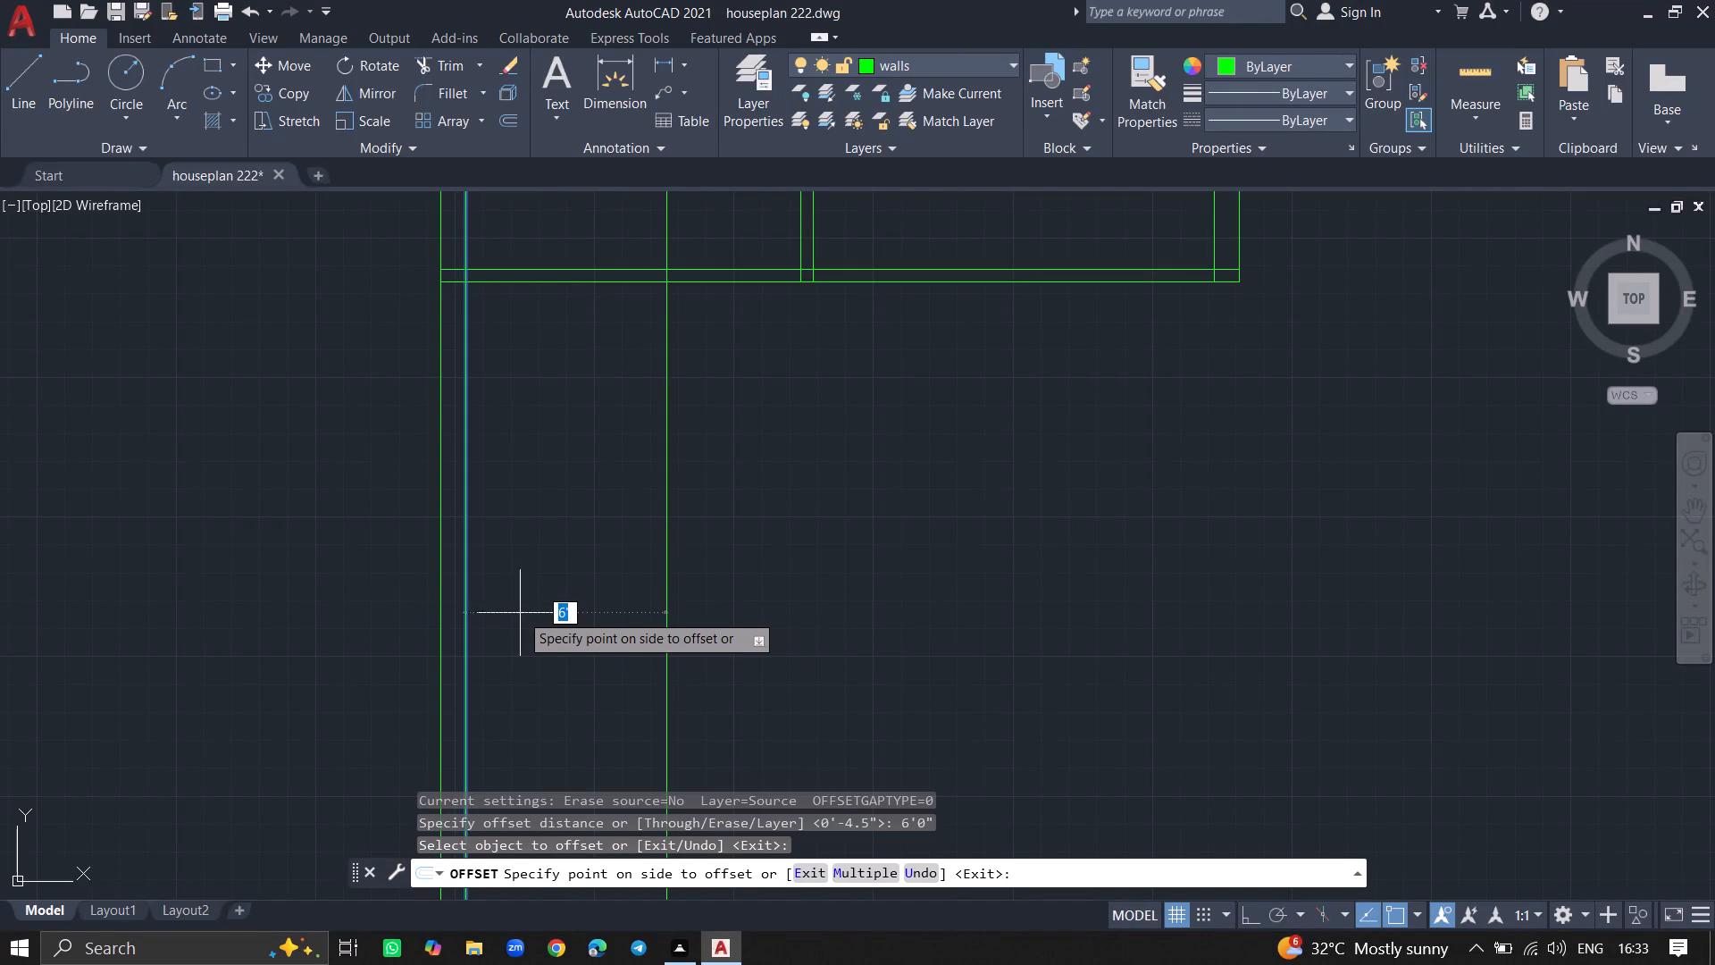
click(533, 615)
key(Return)
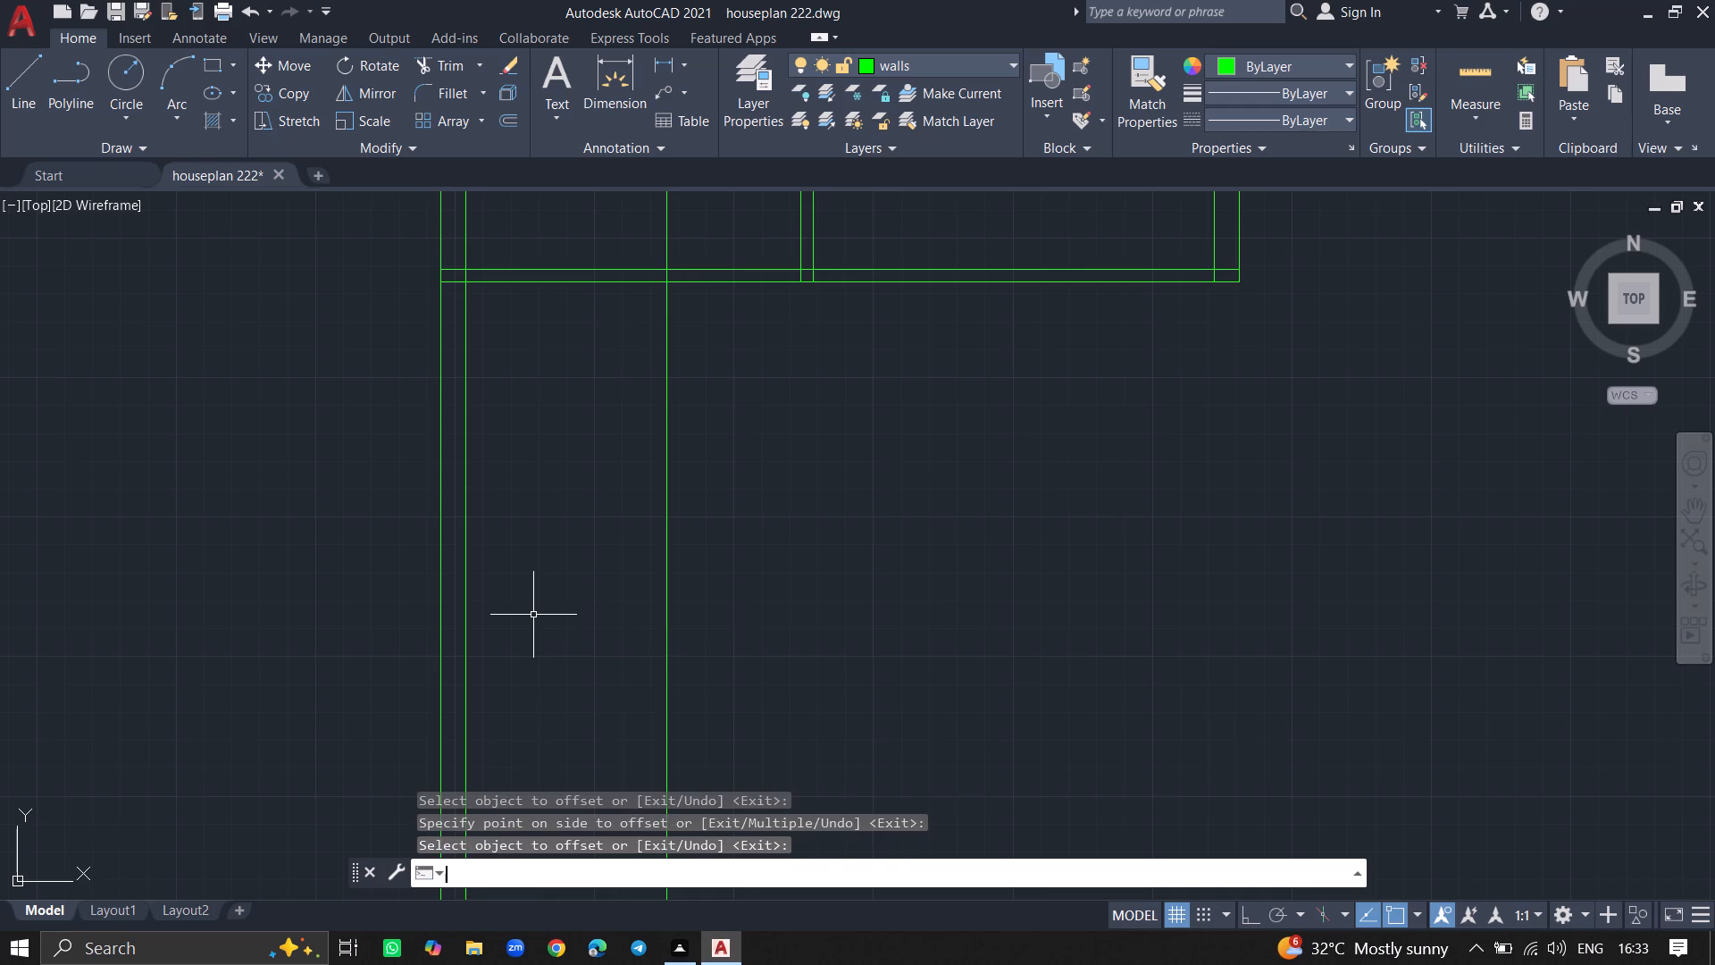
Offset the new vertical line 4.5" to the right for the partition thickness.
key(o)
text(ff)
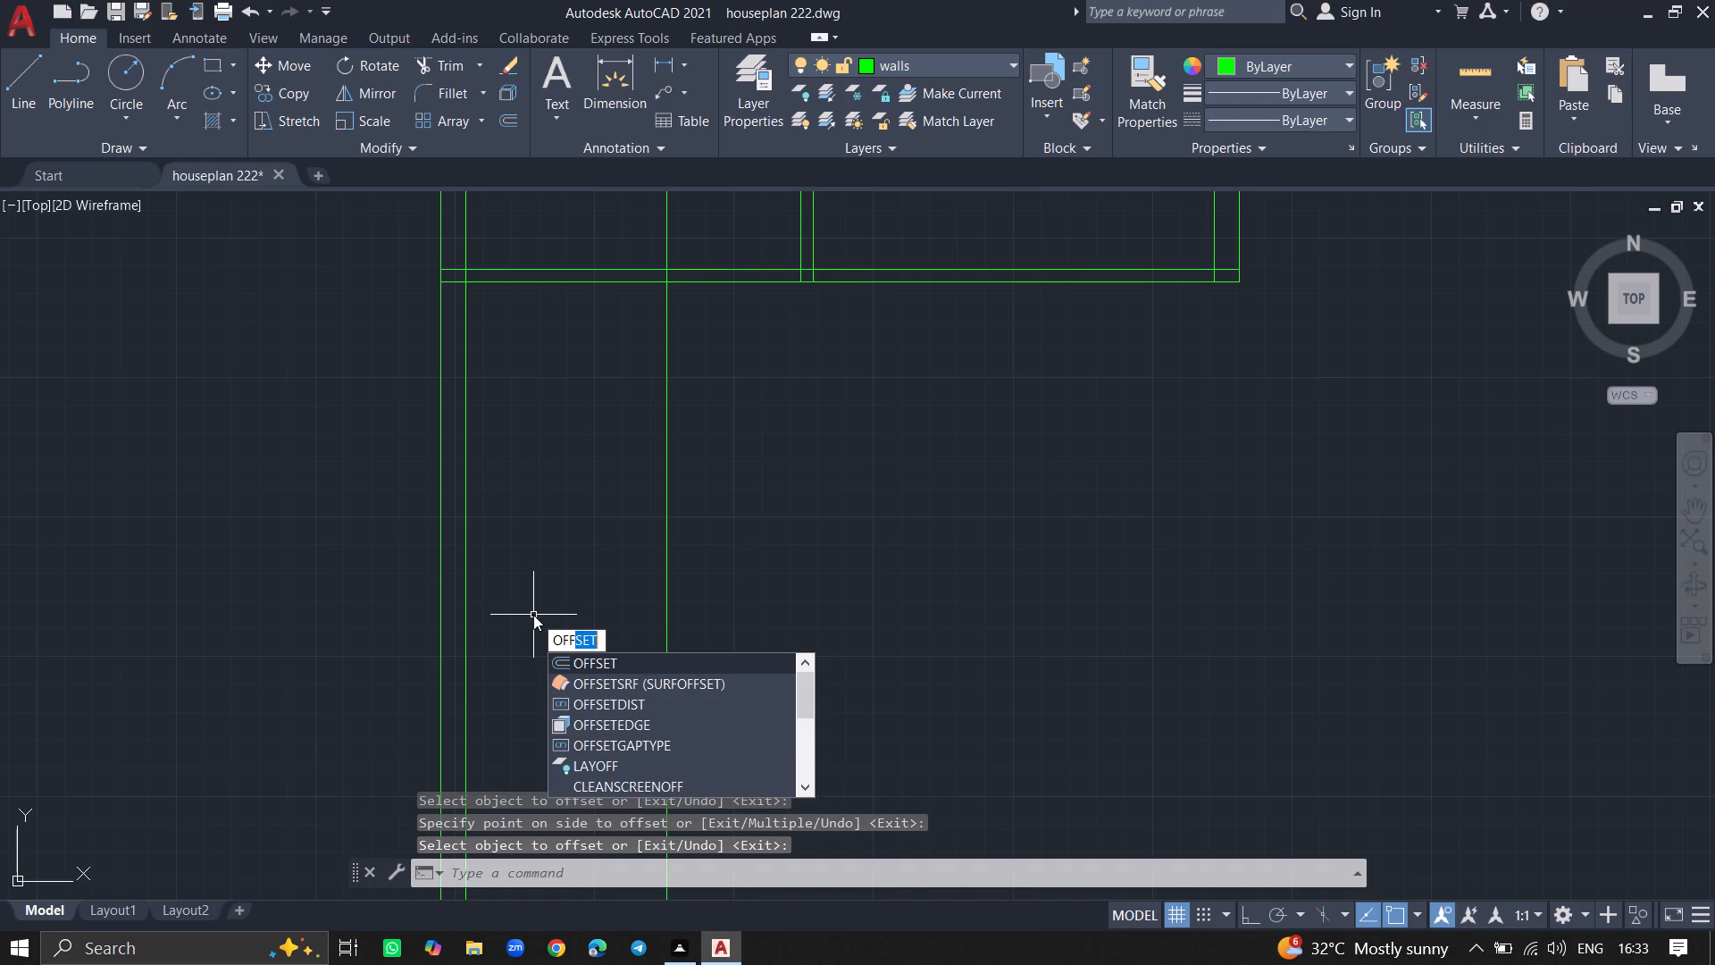
text(set)
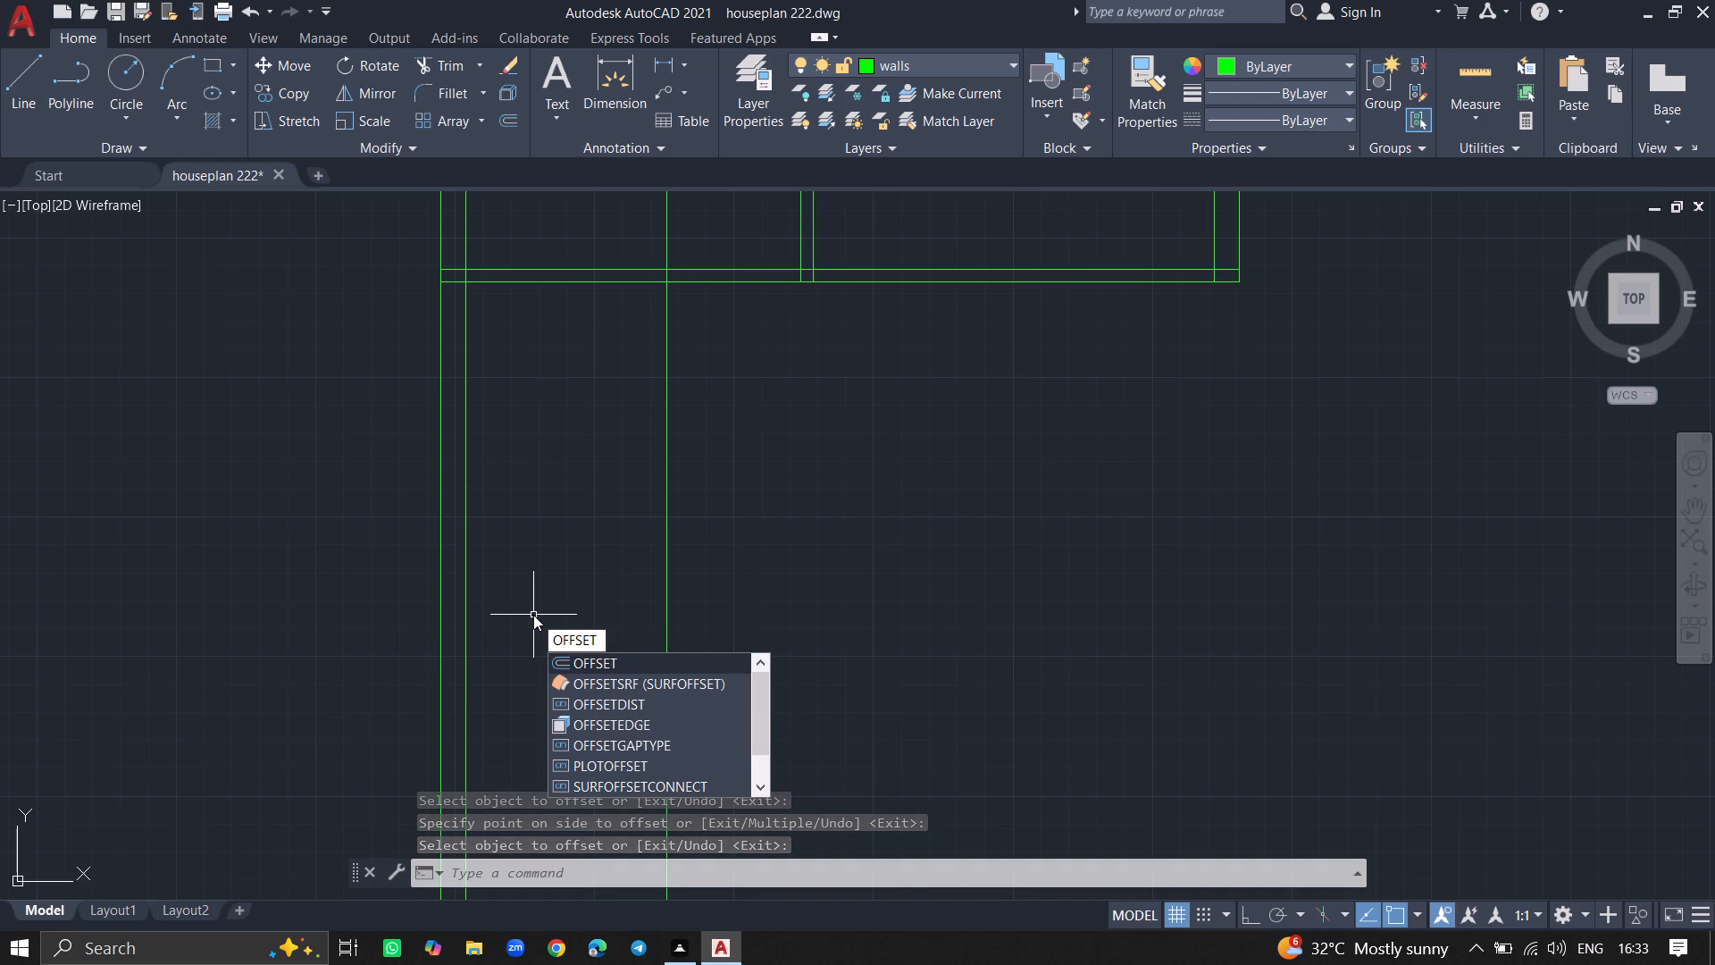
key(Return)
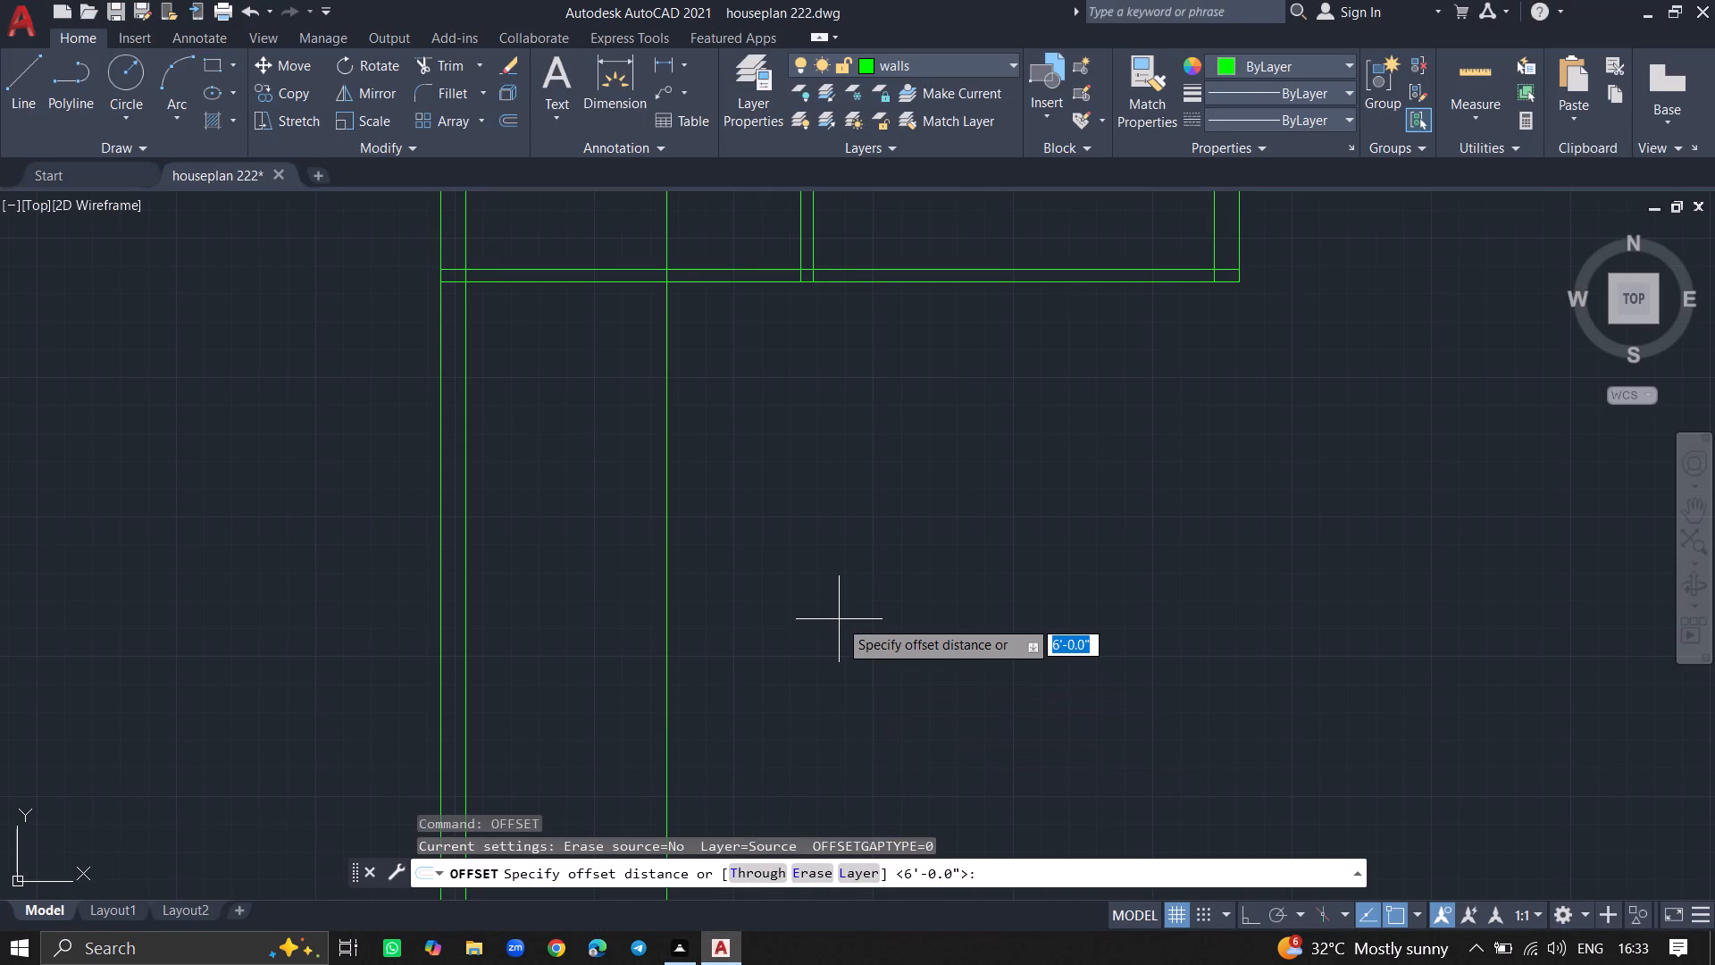
text(4.5)
key(shift+quotedbl)
key(Return)
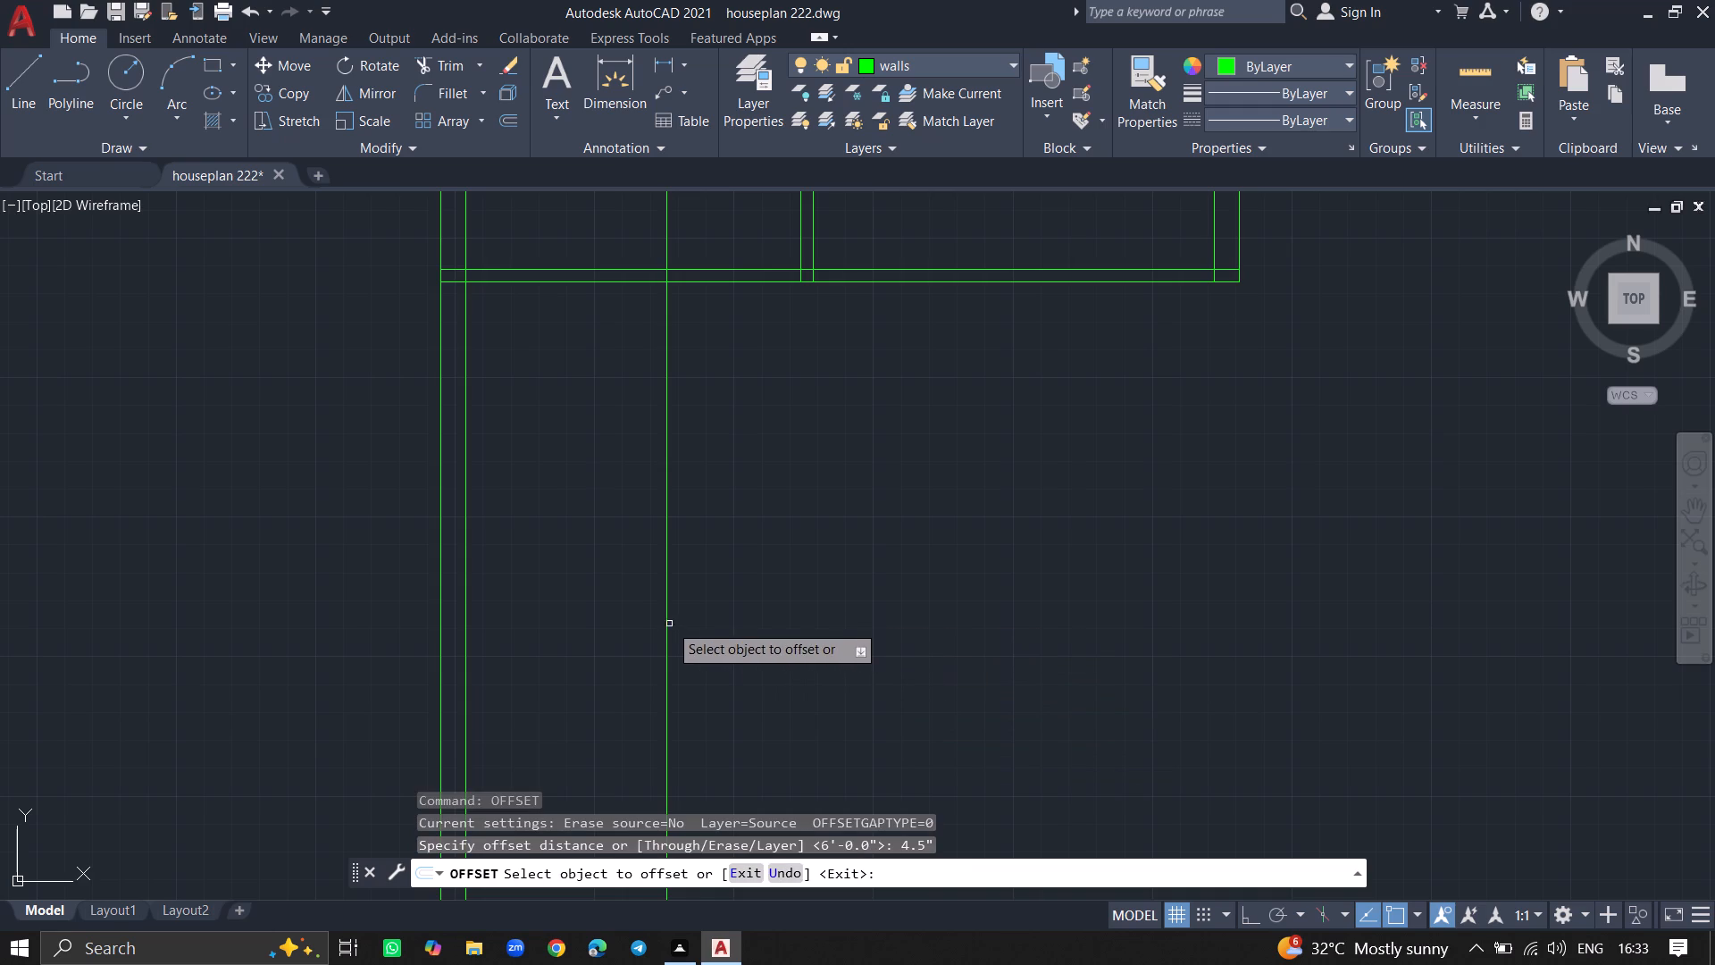
drag(667, 626, 705, 632)
click(705, 632)
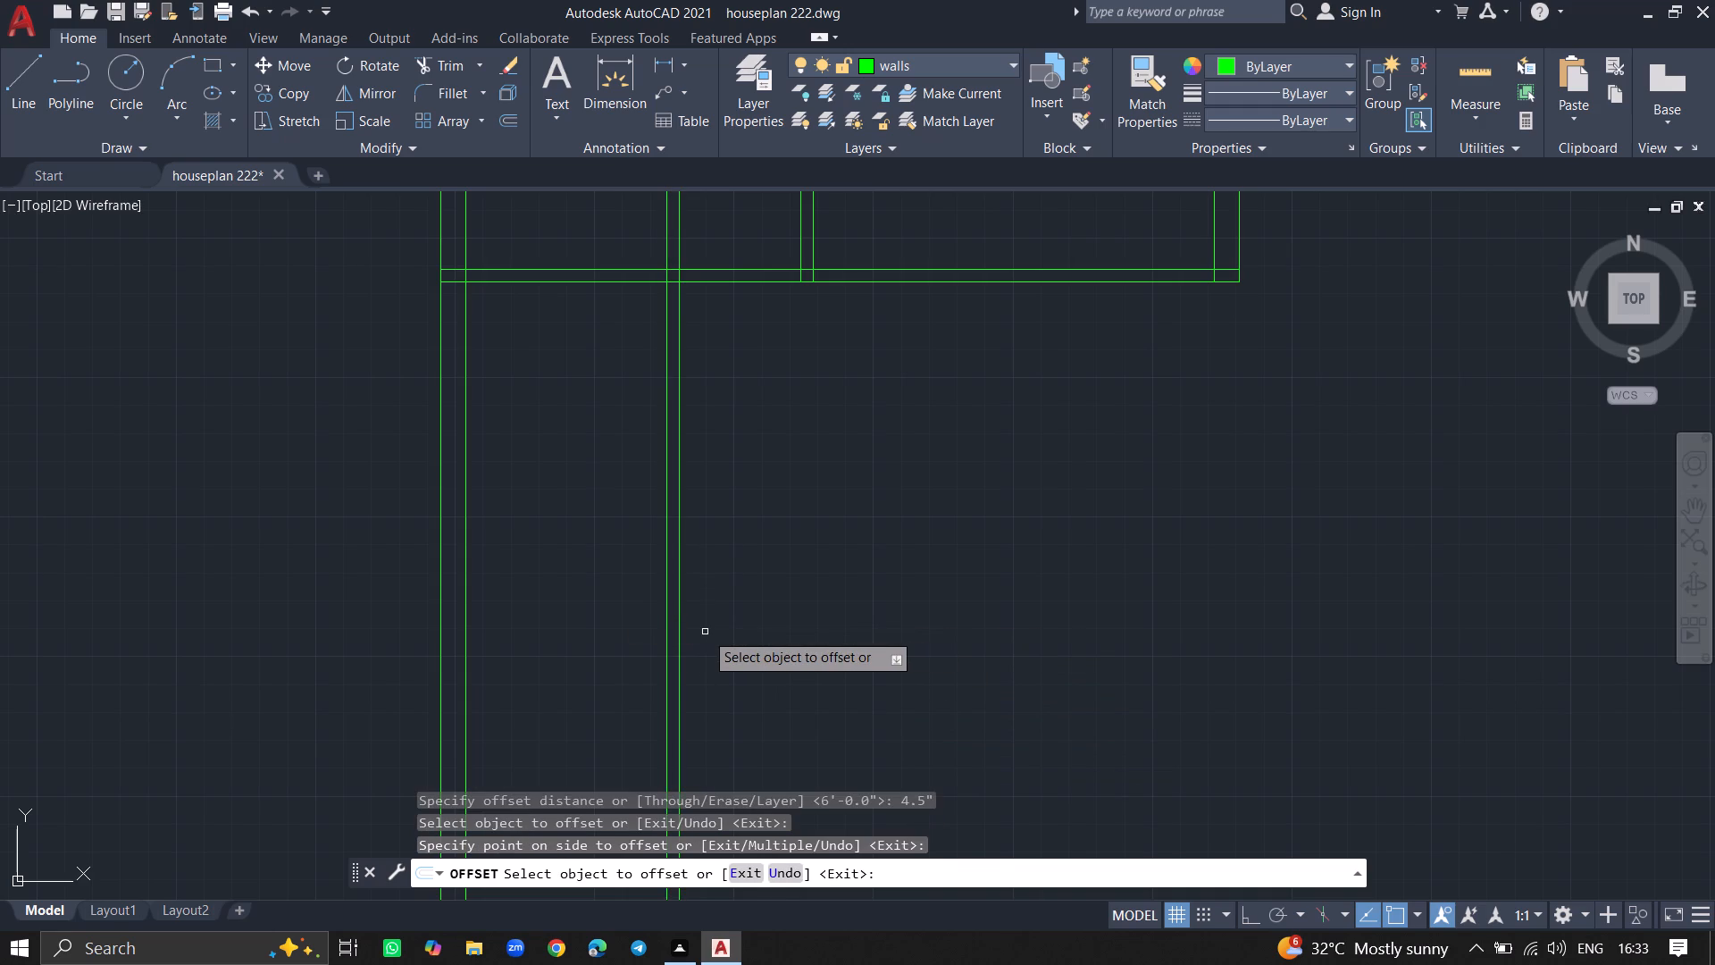
key(Return)
ctrl+scroll(705, 632, down, 2)
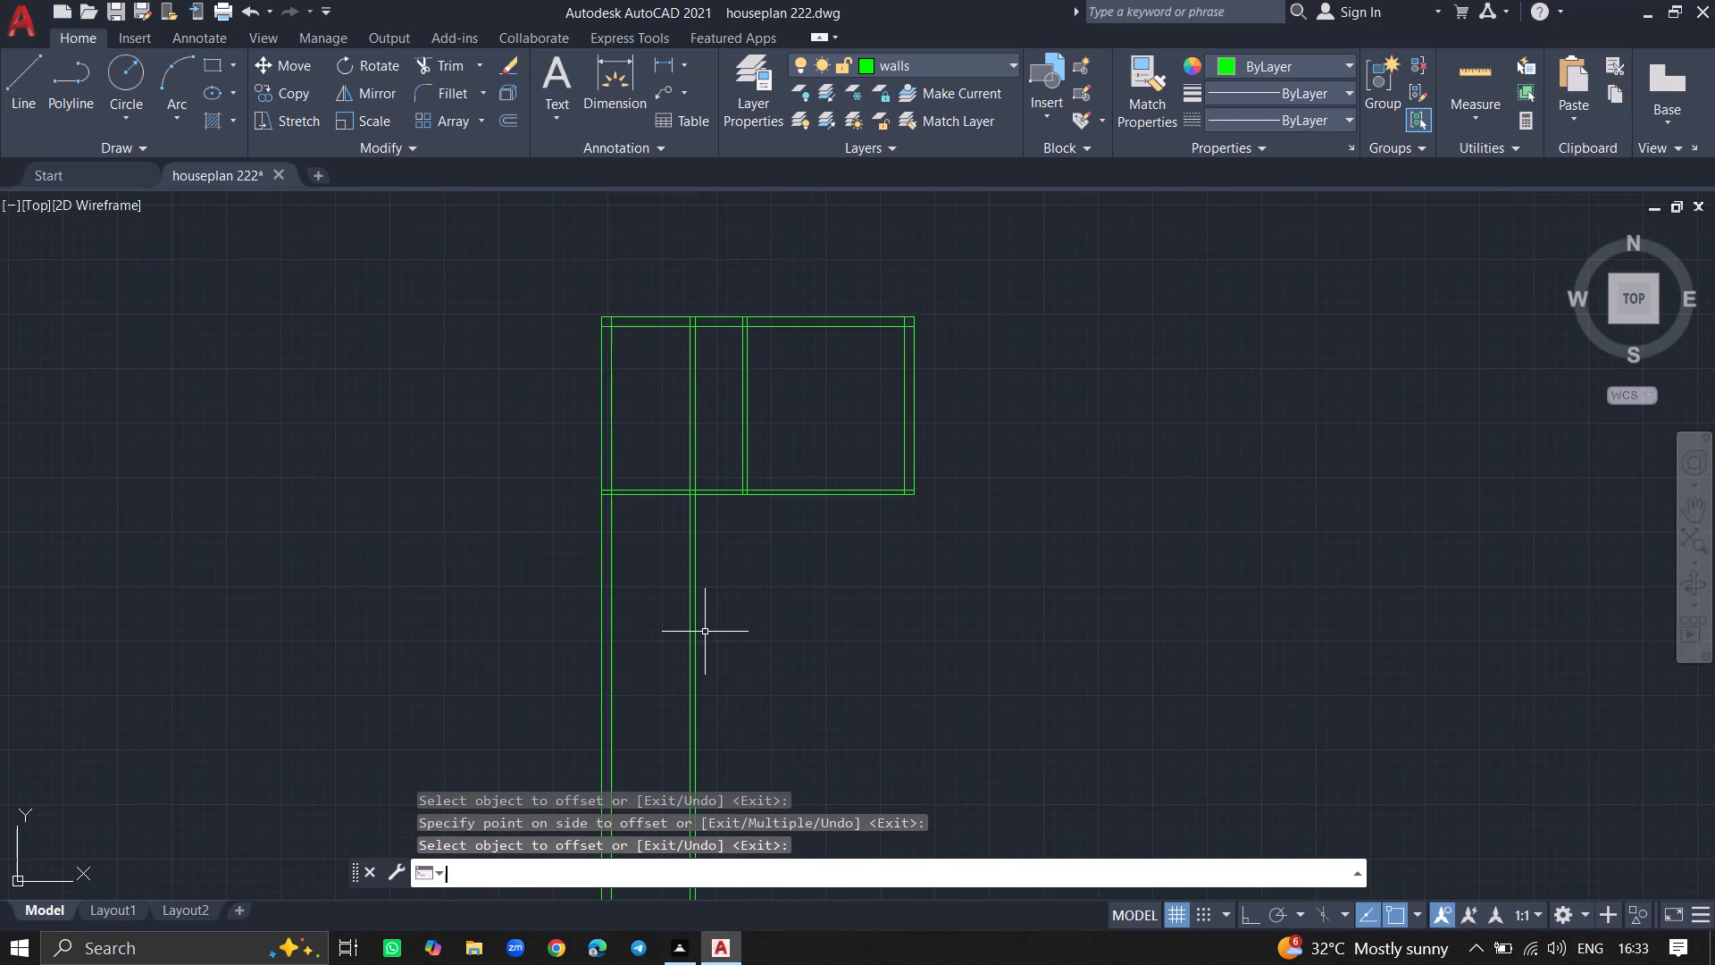
ctrl+scroll(672, 387, up, 2)
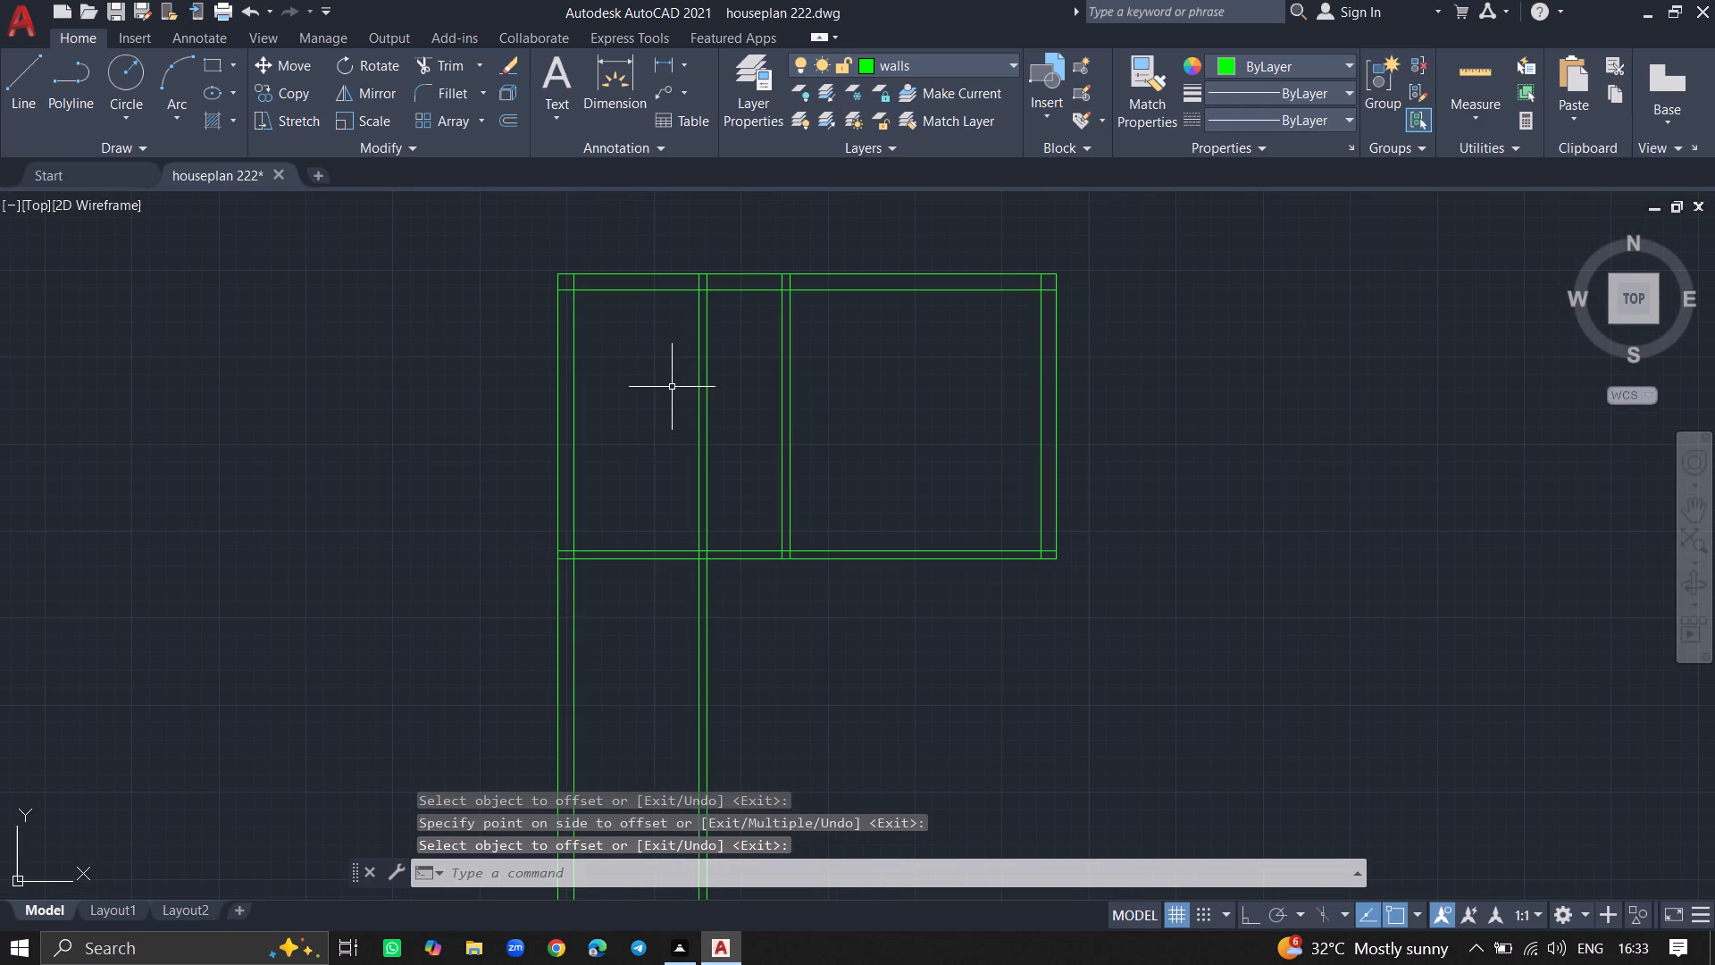
Trim both lines of the new 4.5" vertical partition where they cross the first room and the top outer wall.
text(trim)
key(Return)
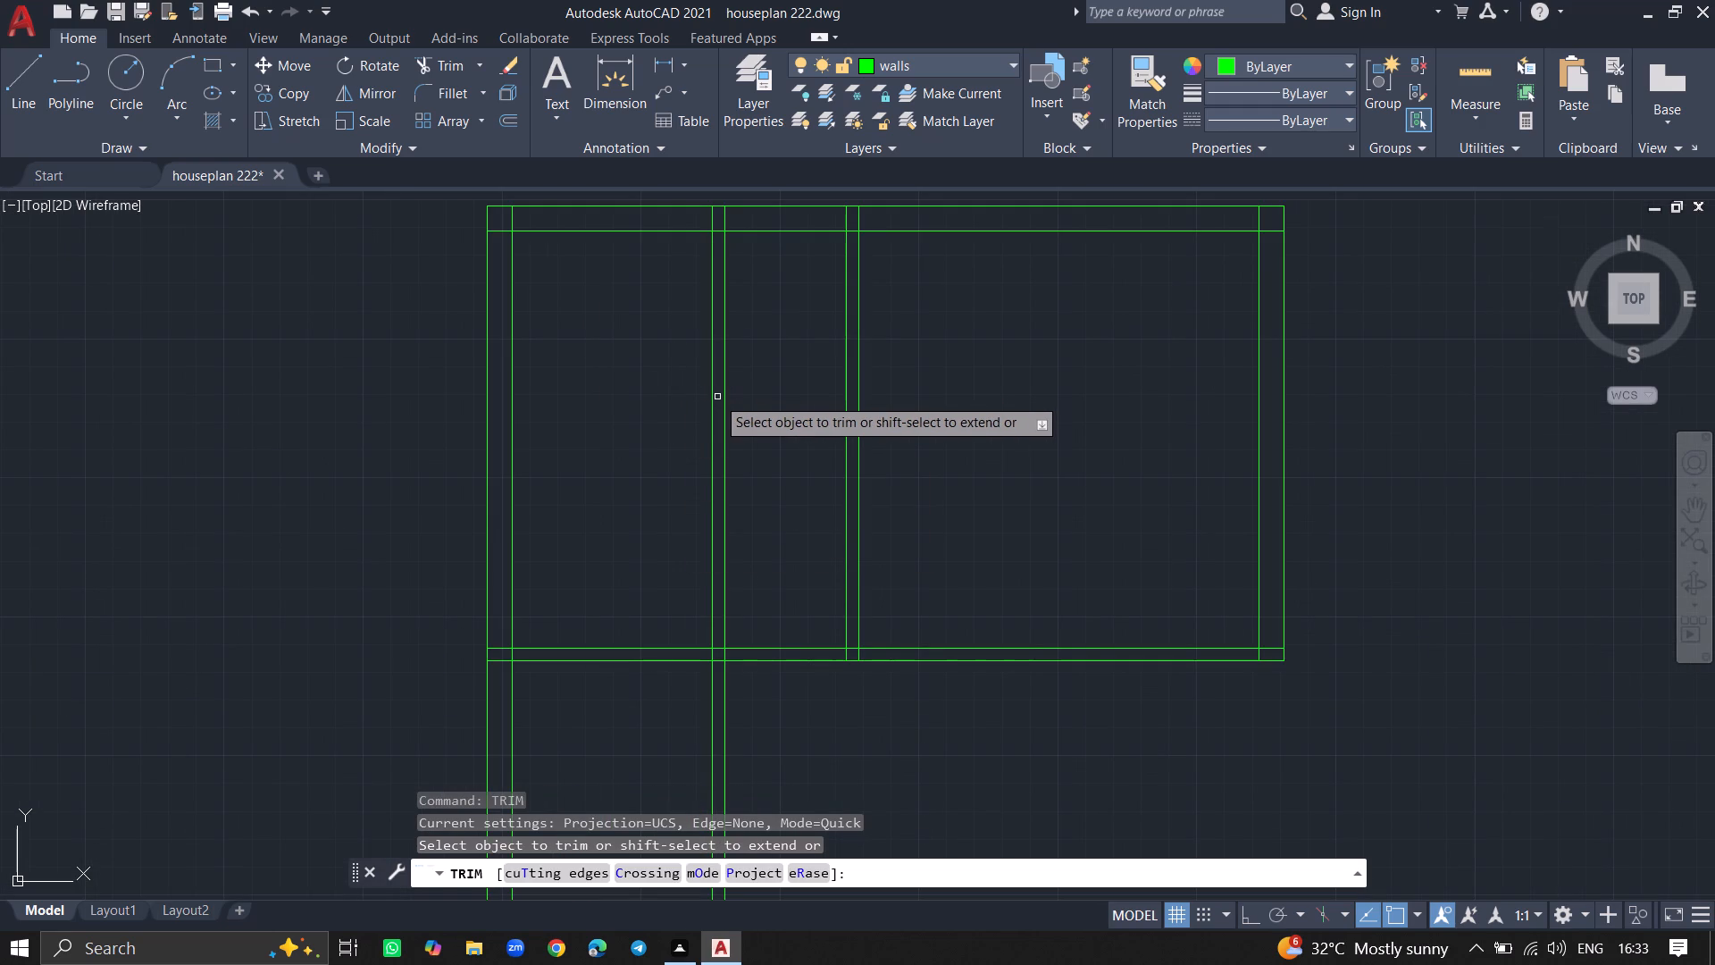
click(714, 397)
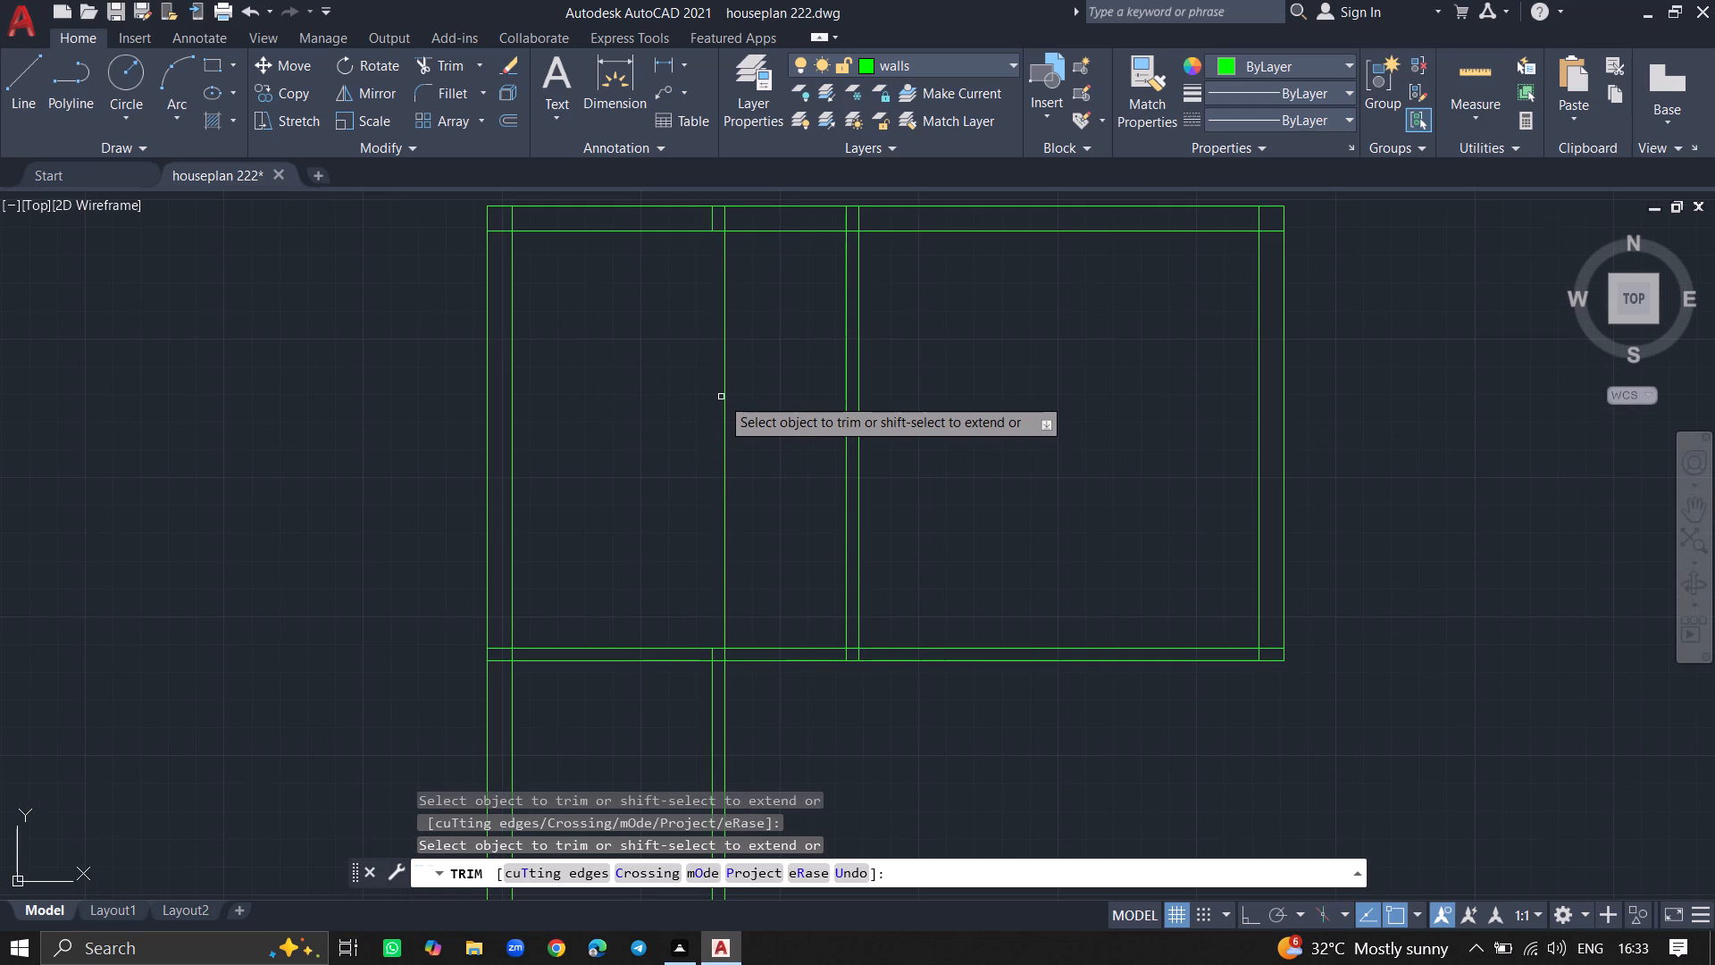
click(724, 397)
ctrl+scroll(729, 265, down, 2)
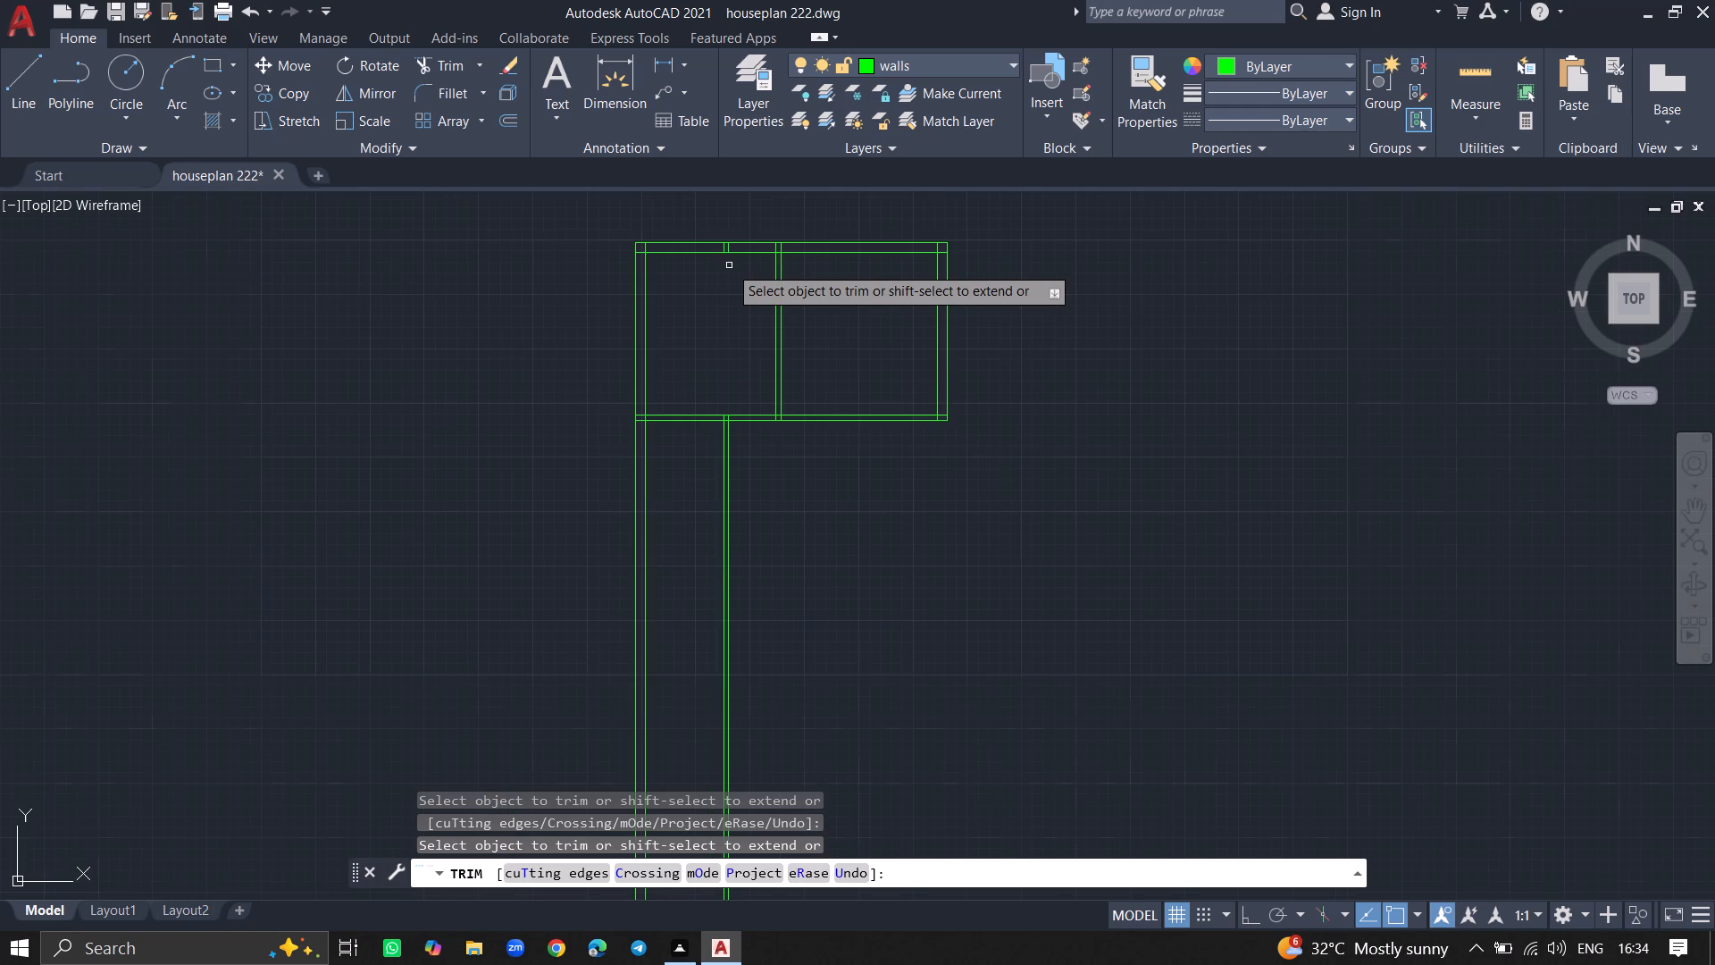
ctrl+scroll(729, 228, up, 4)
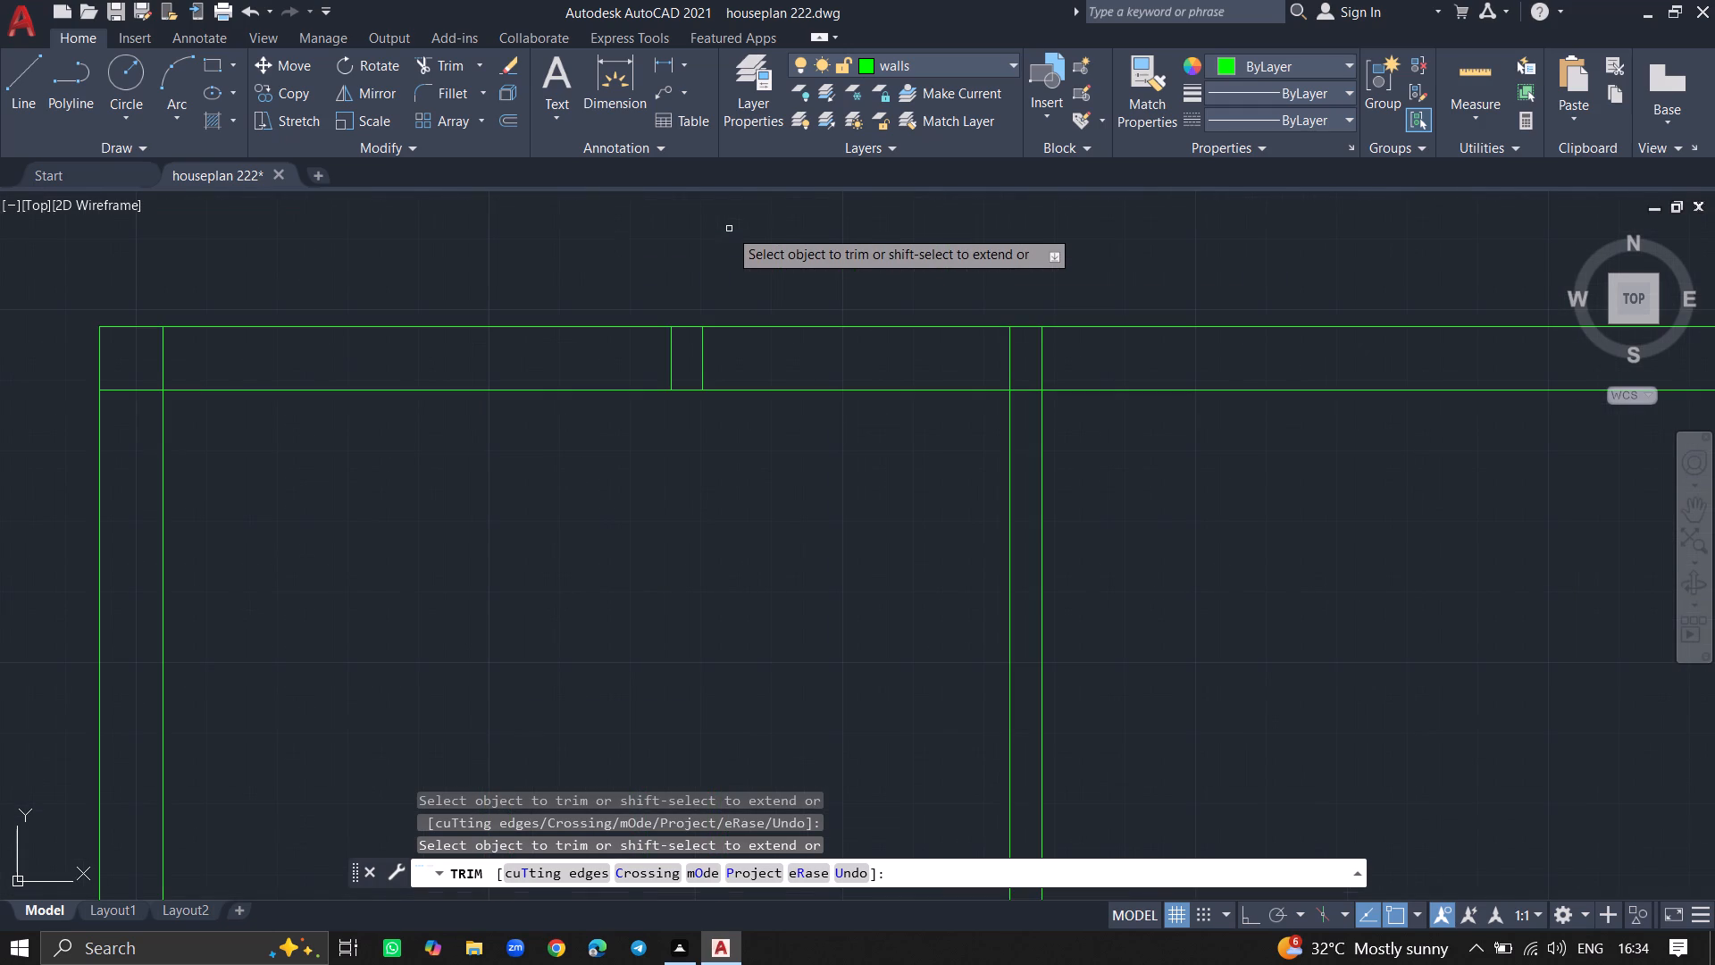
click(703, 340)
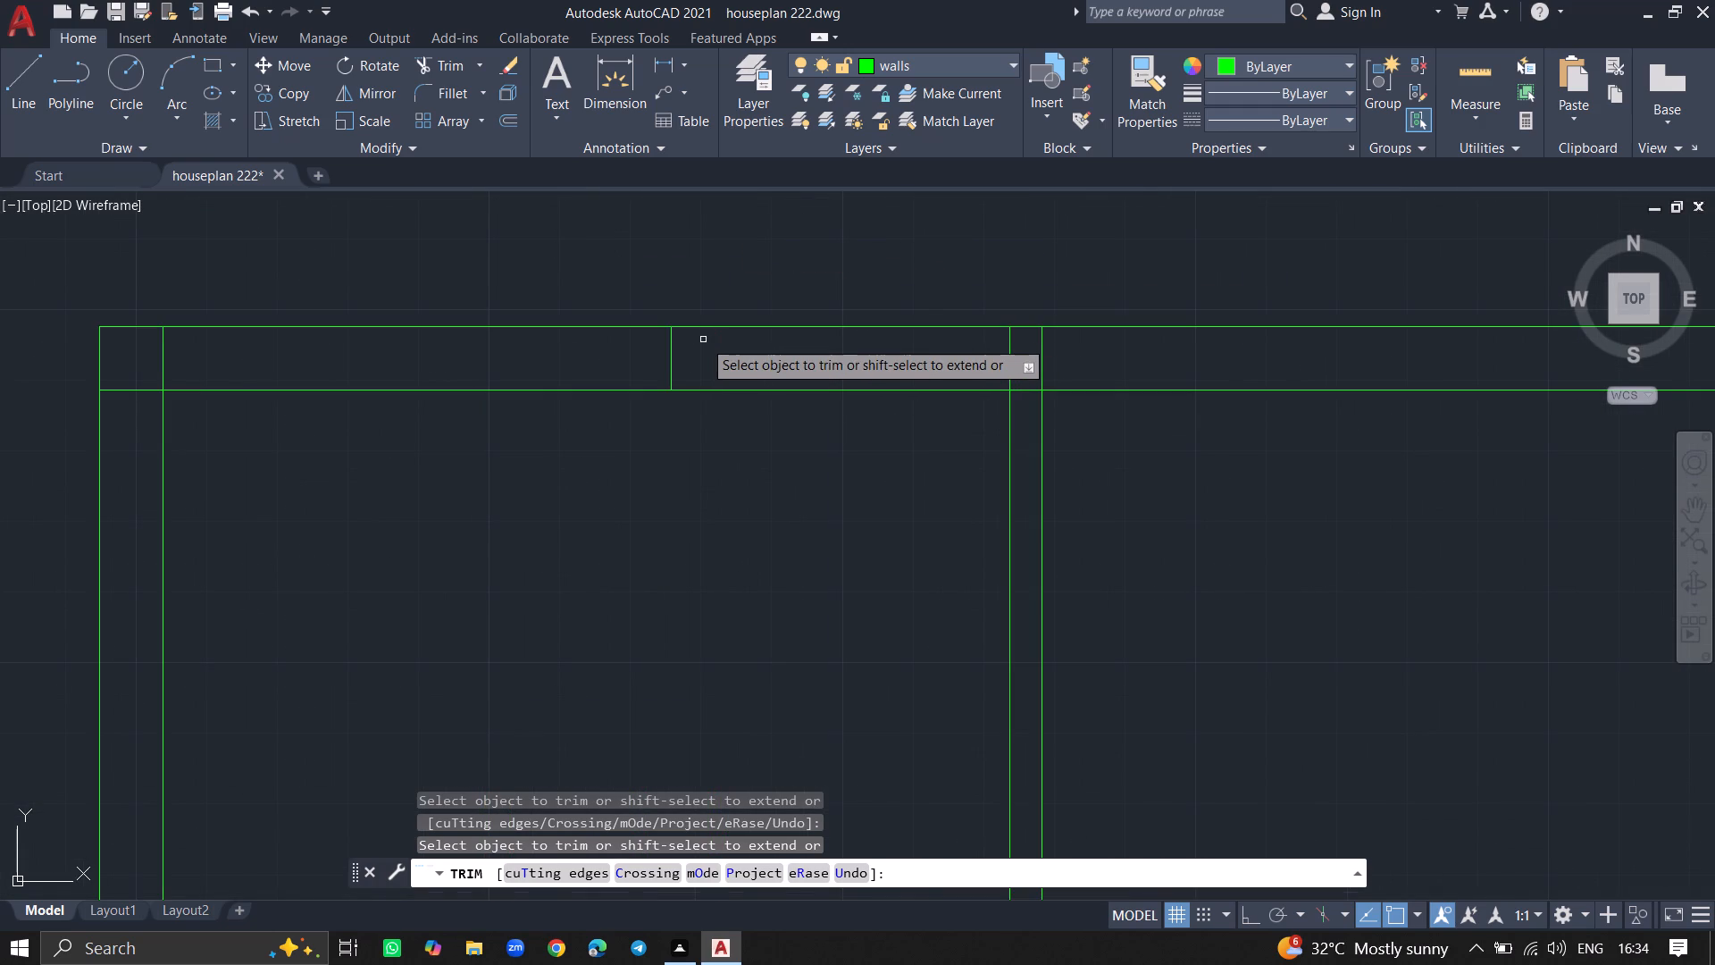
click(669, 347)
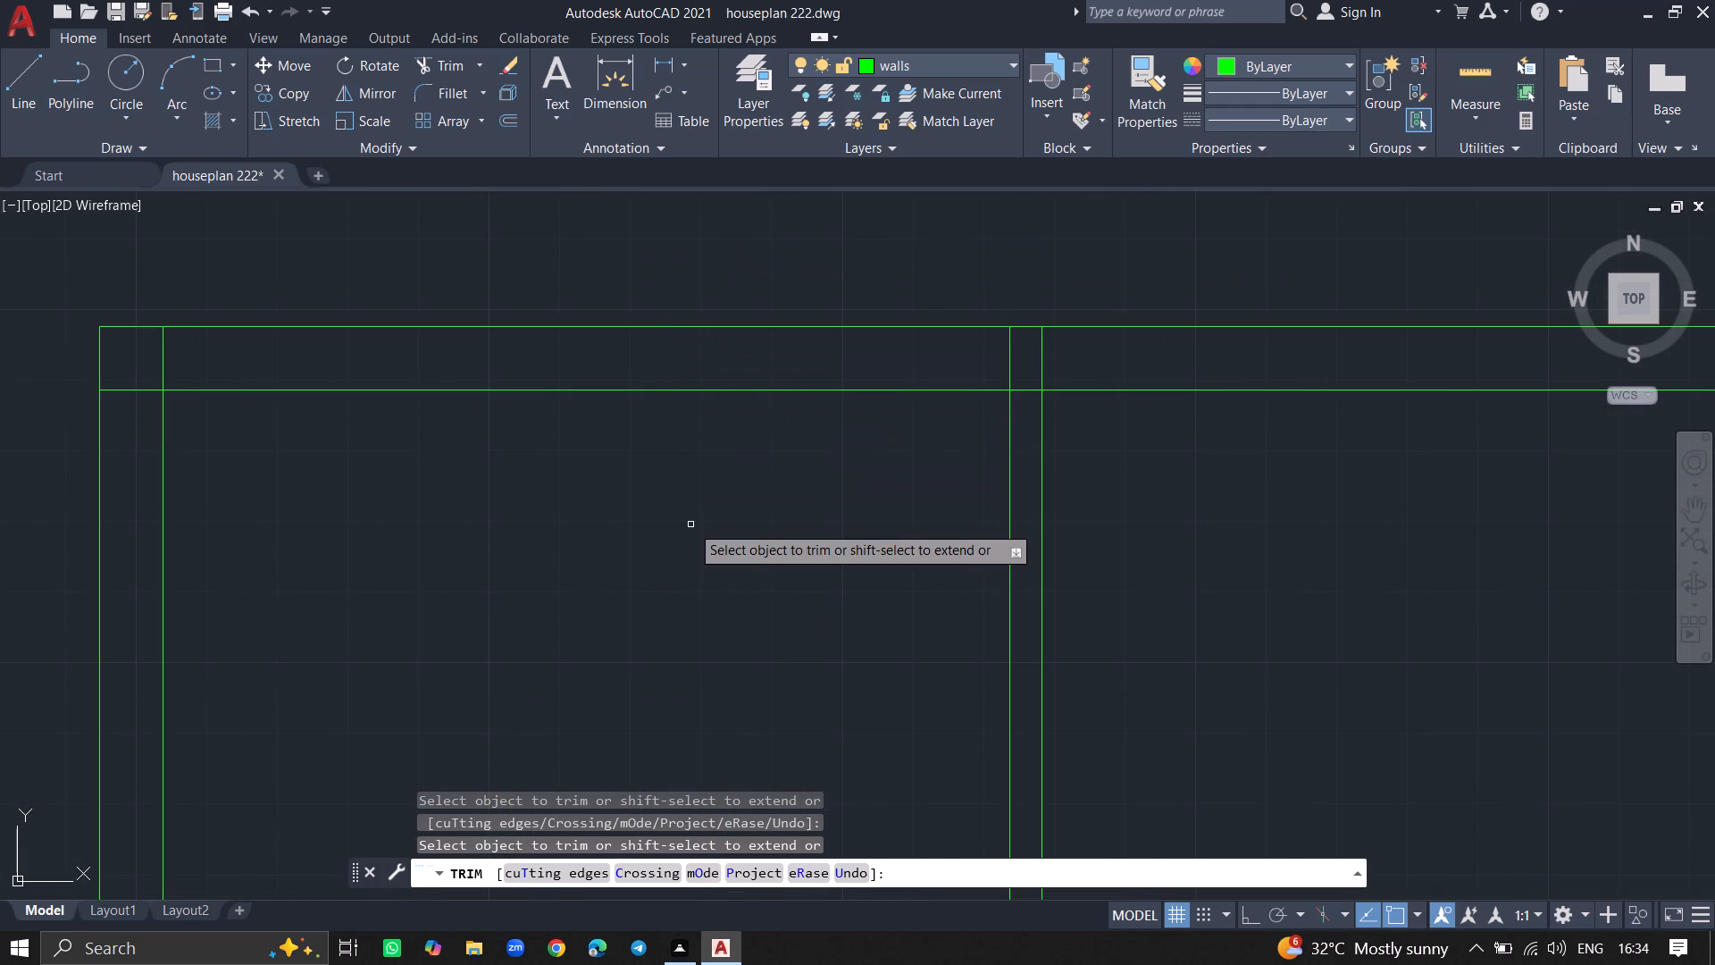
key(Return)
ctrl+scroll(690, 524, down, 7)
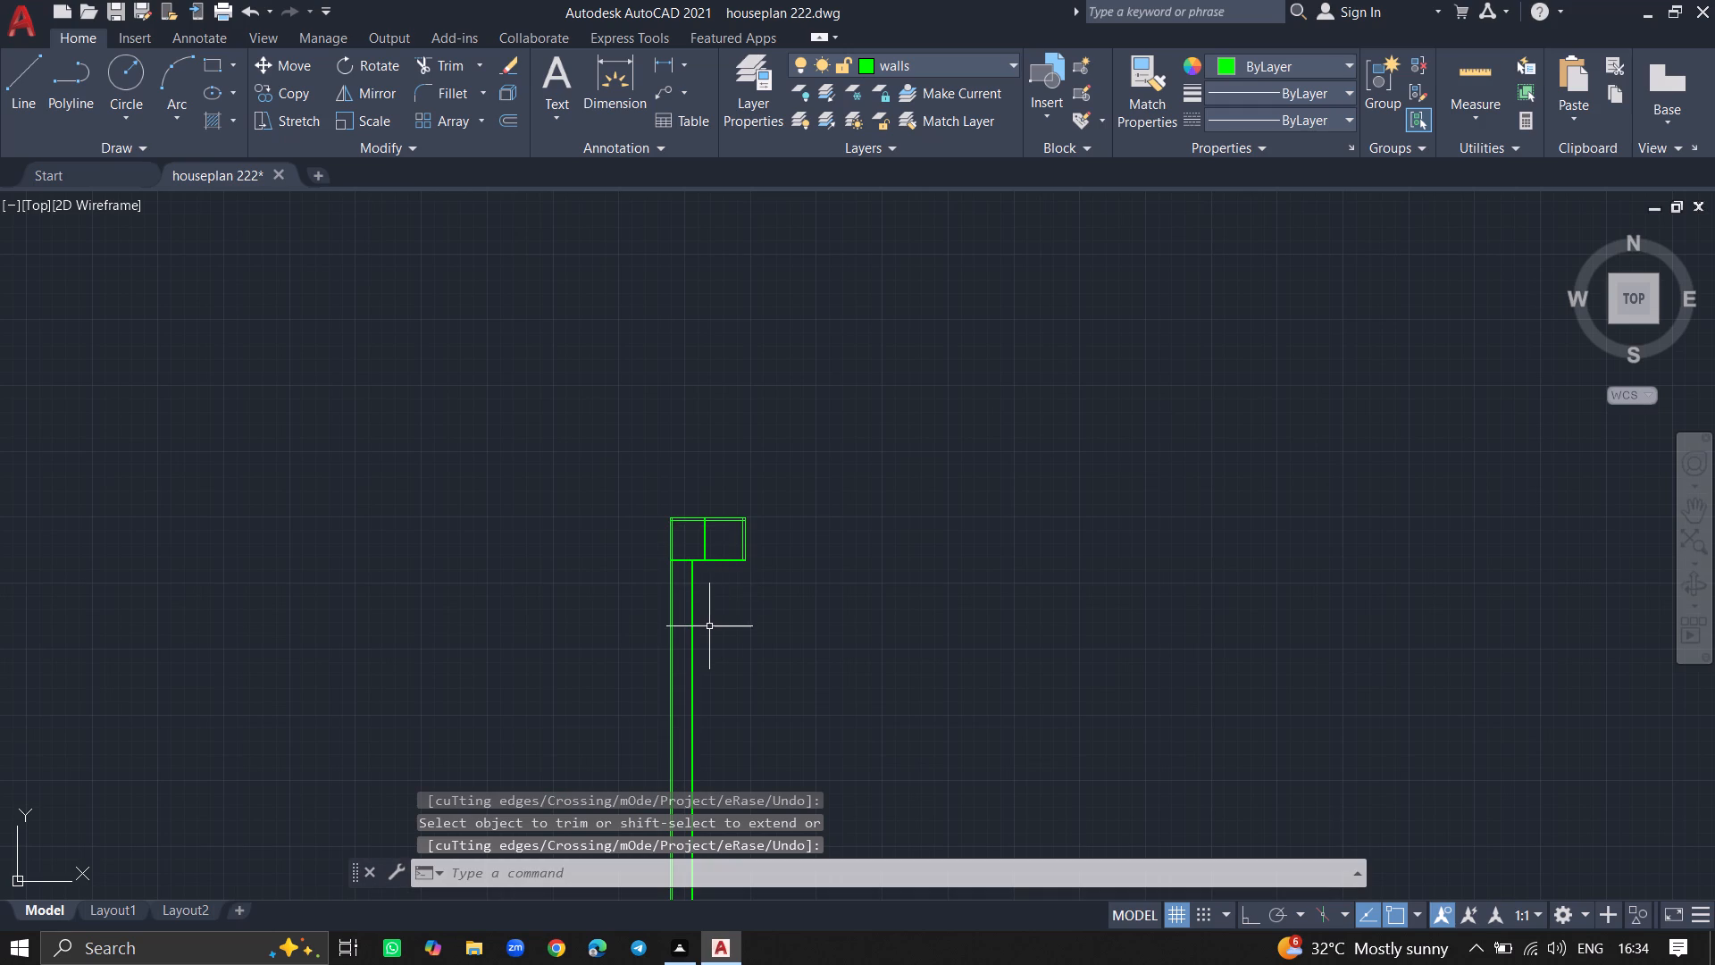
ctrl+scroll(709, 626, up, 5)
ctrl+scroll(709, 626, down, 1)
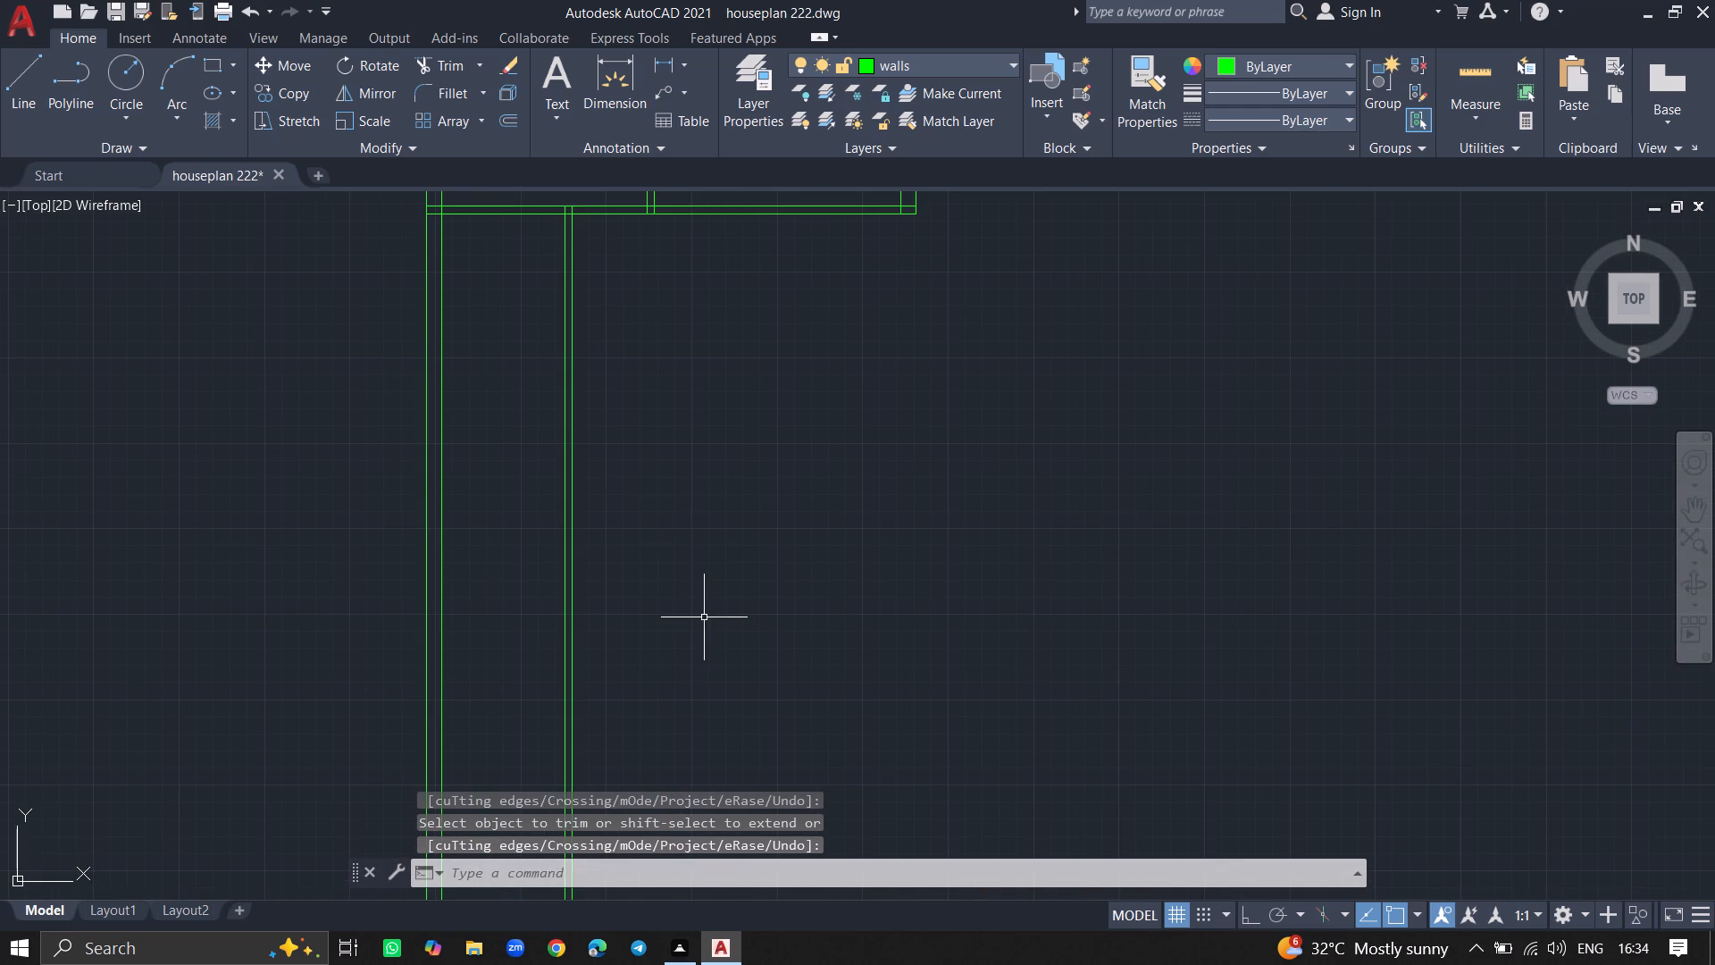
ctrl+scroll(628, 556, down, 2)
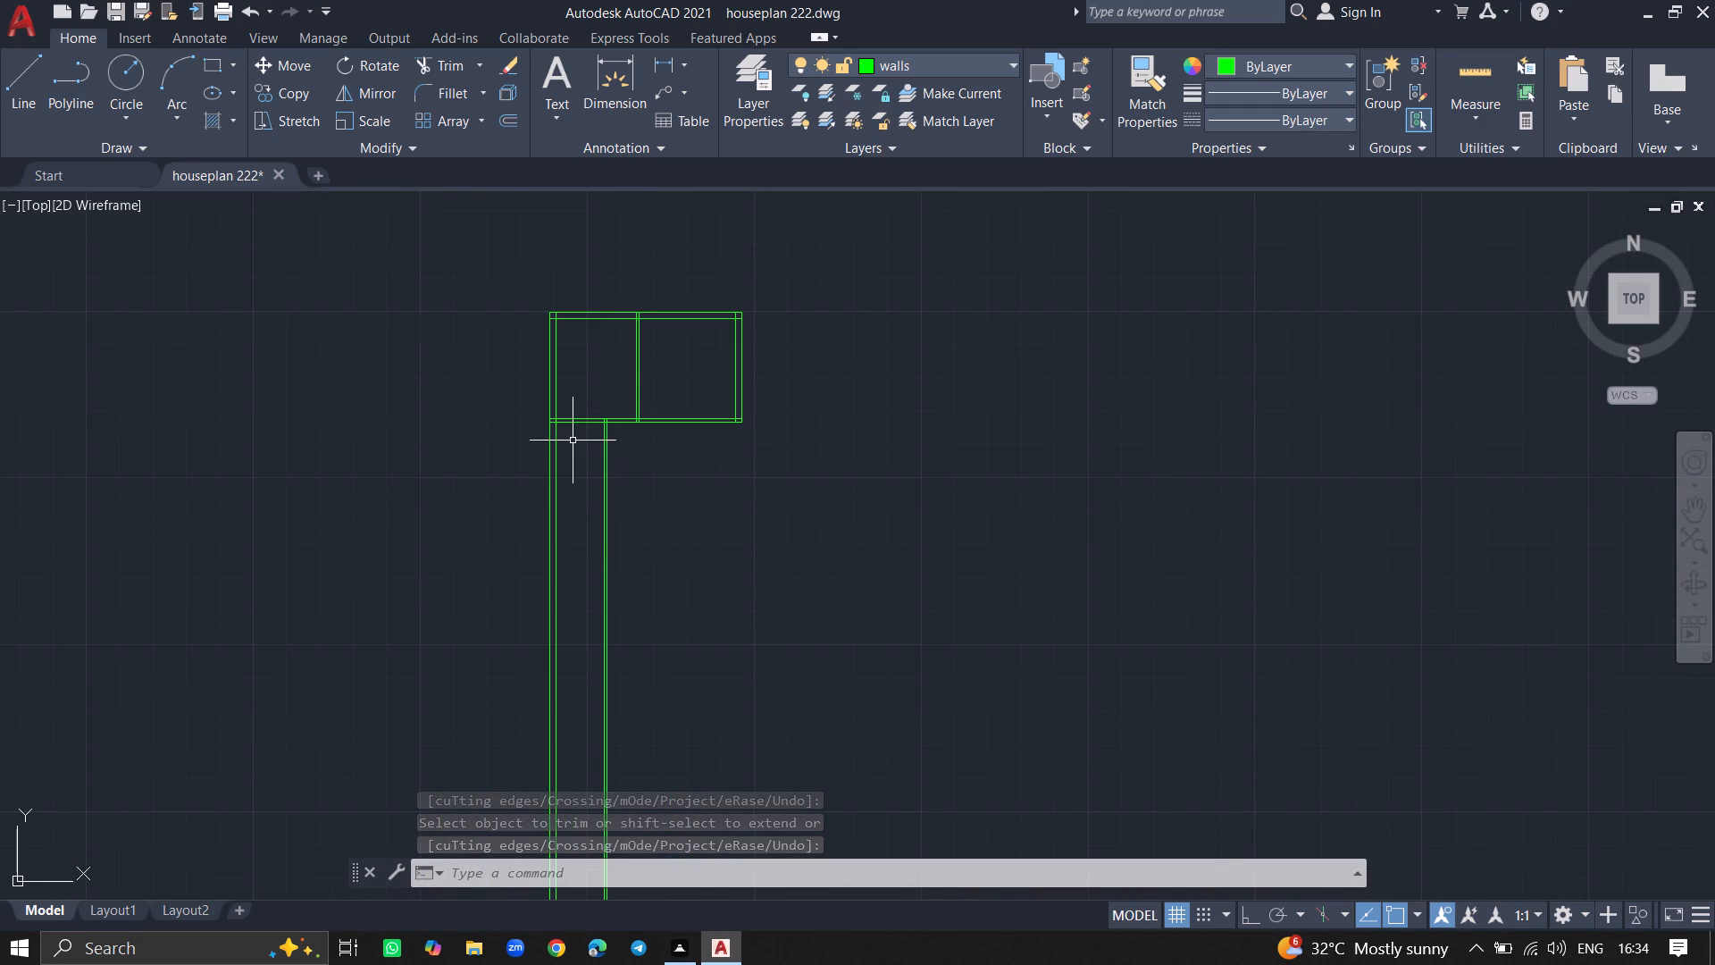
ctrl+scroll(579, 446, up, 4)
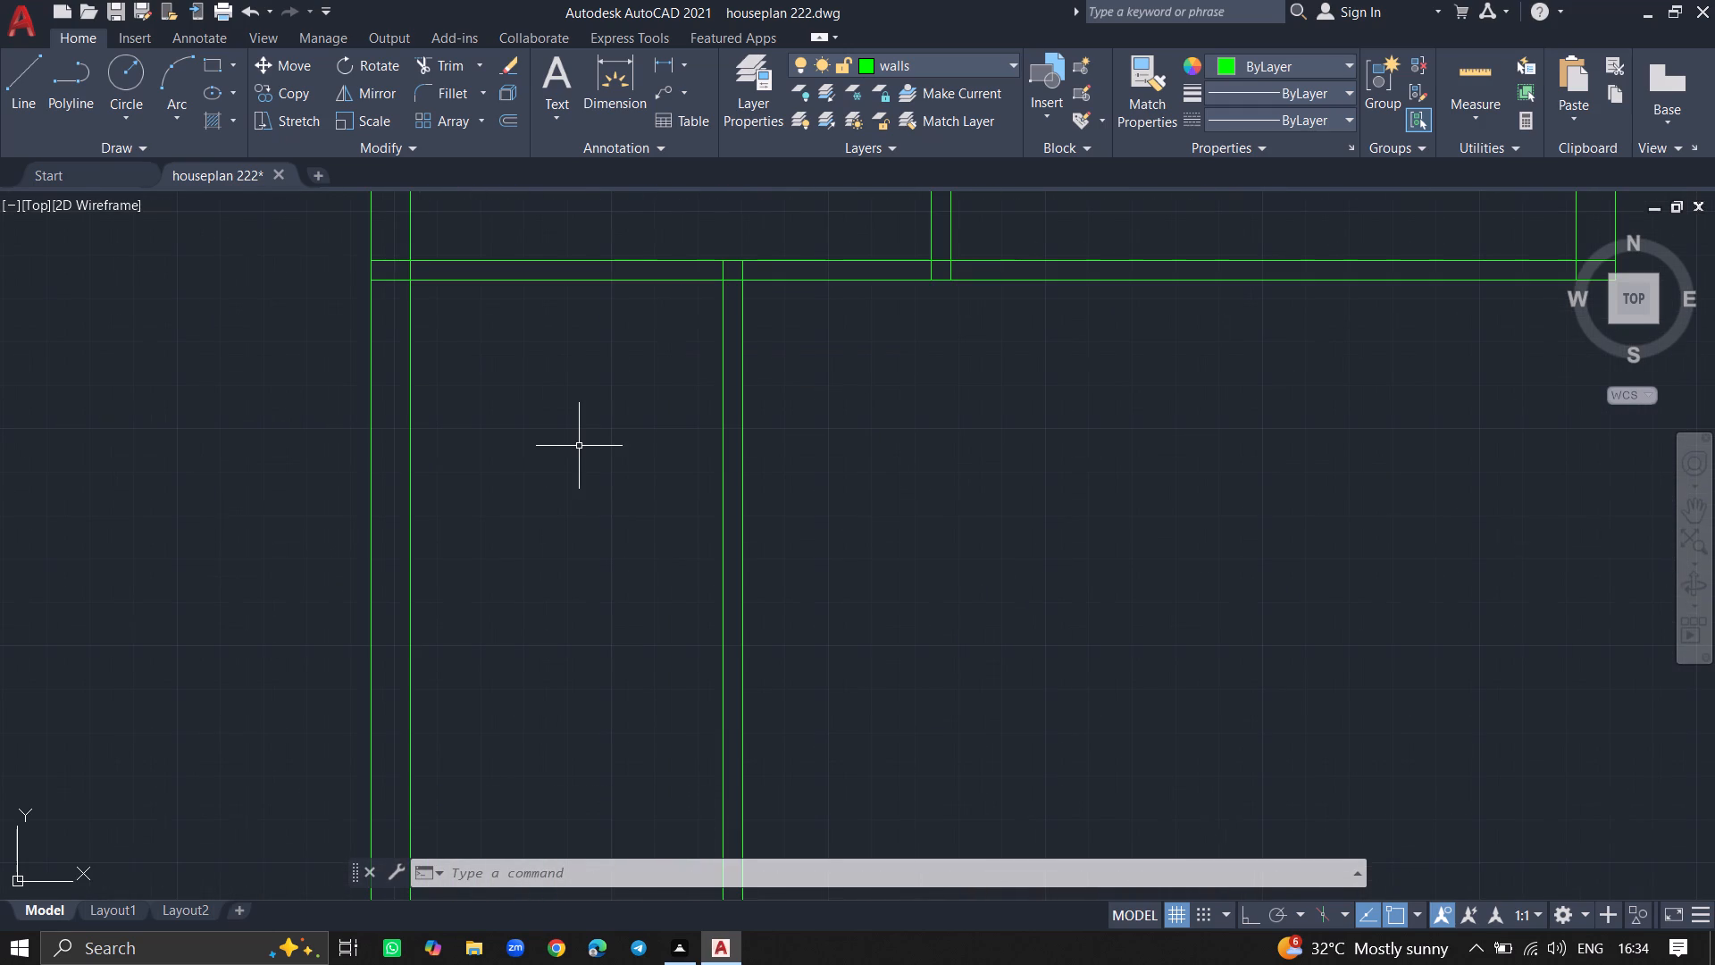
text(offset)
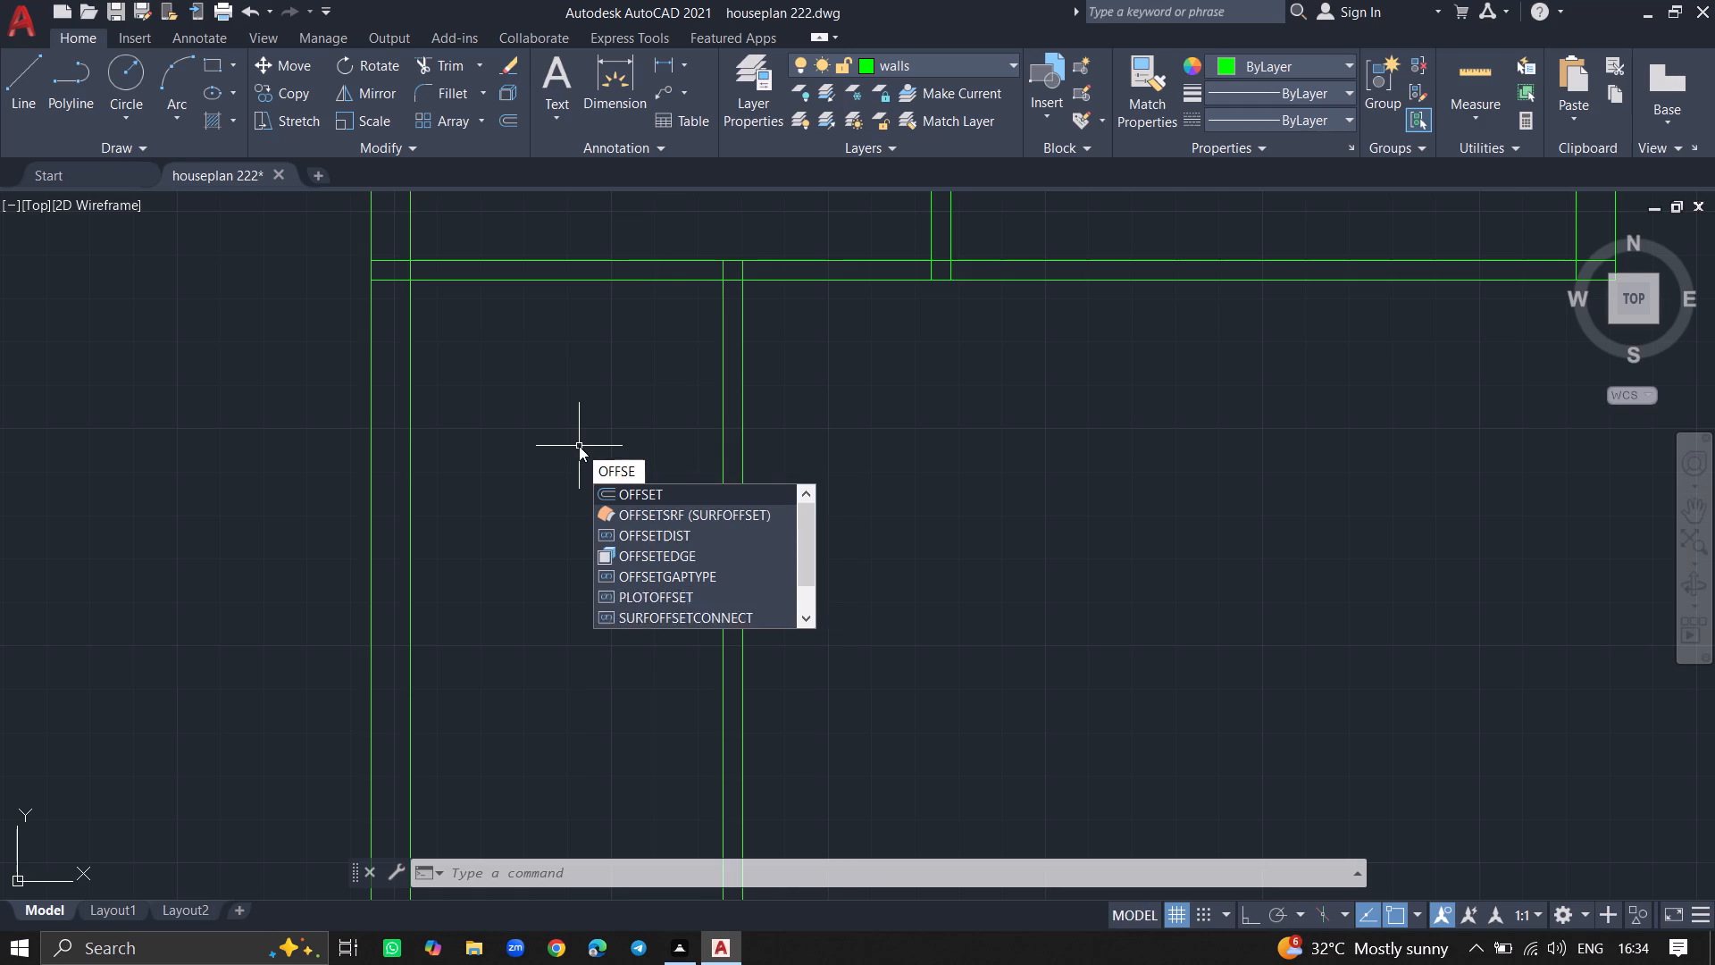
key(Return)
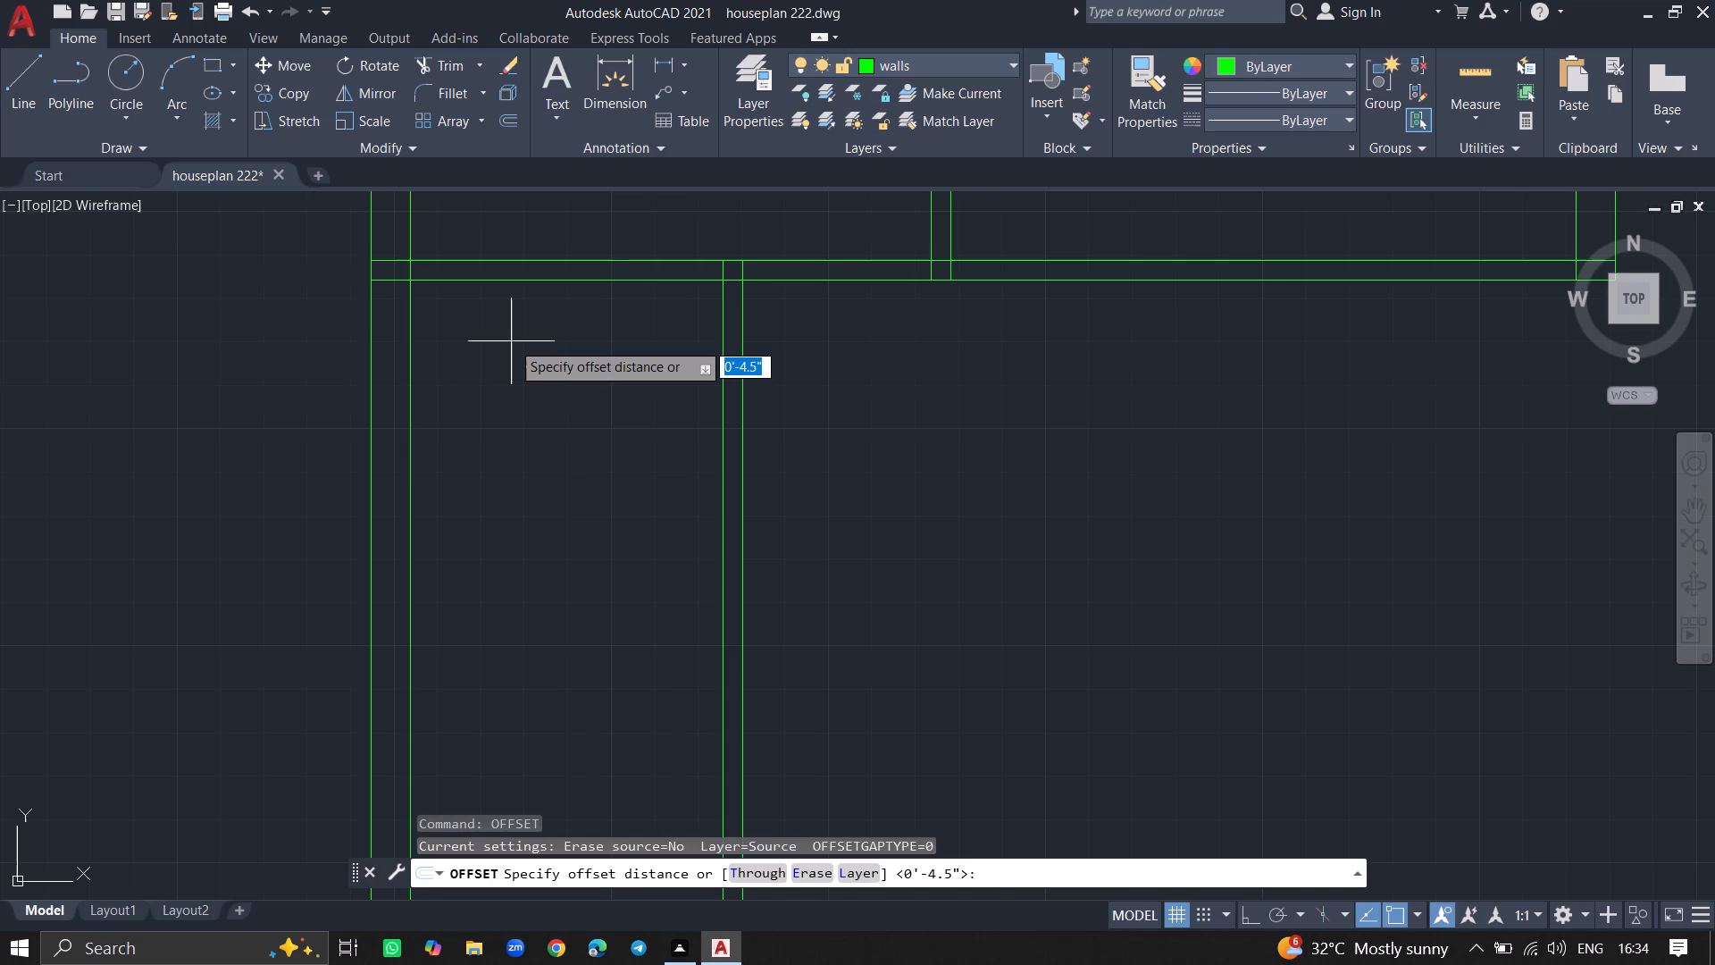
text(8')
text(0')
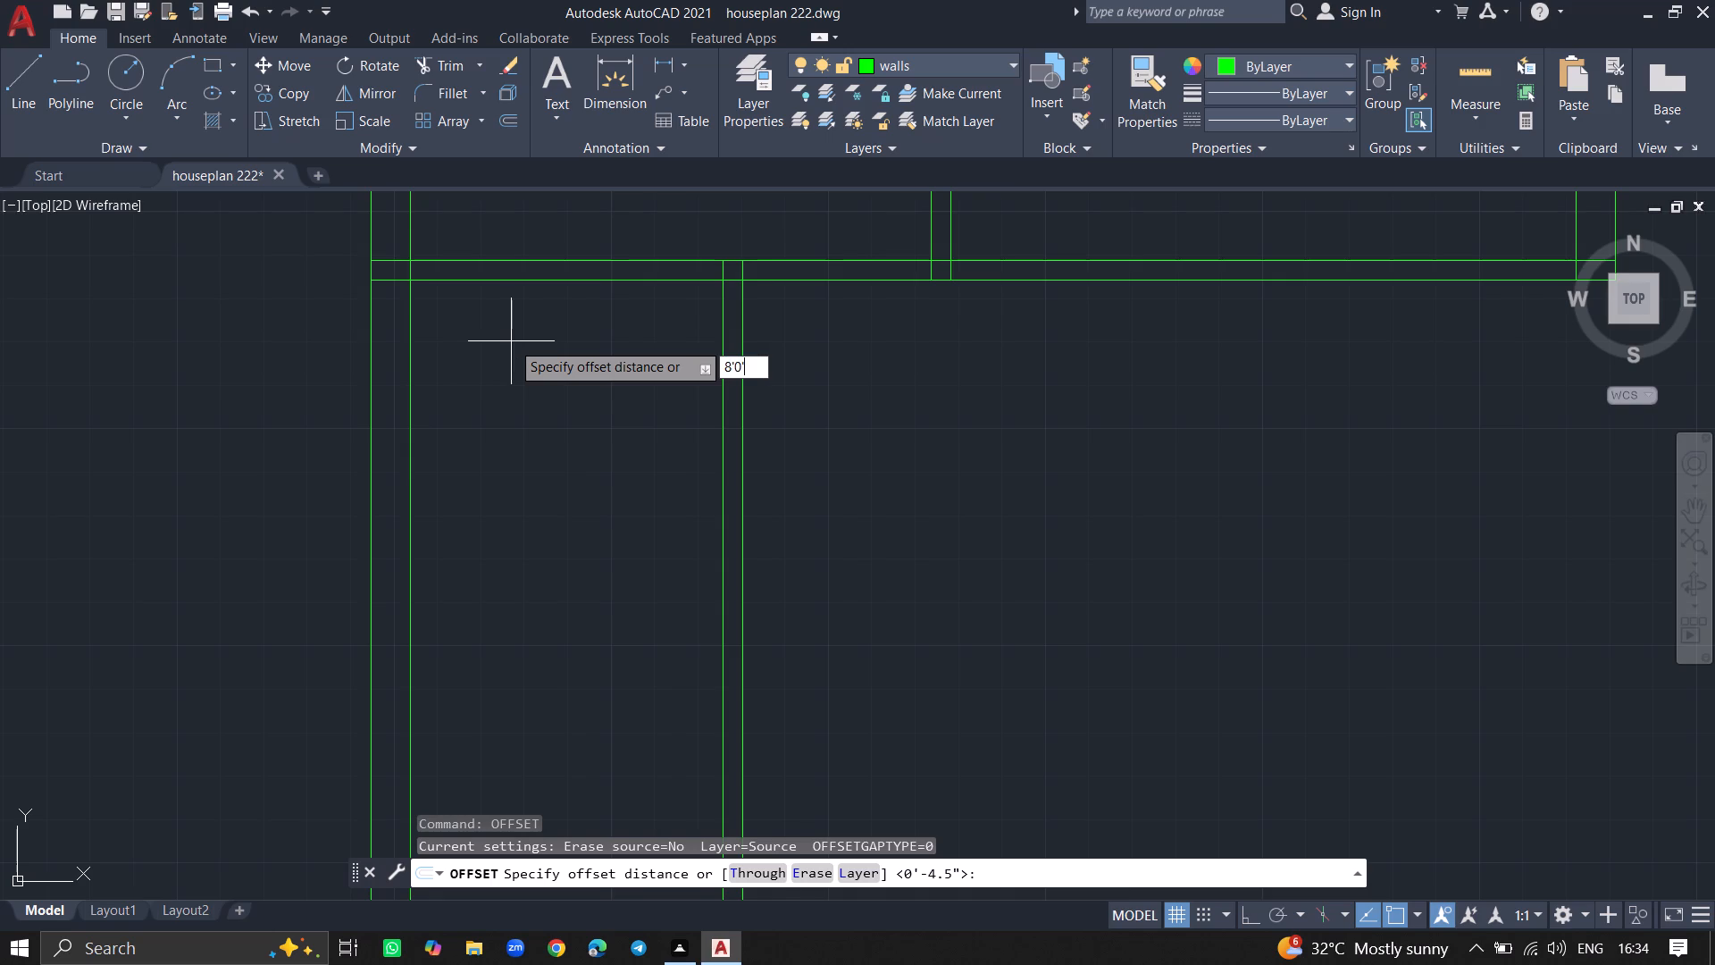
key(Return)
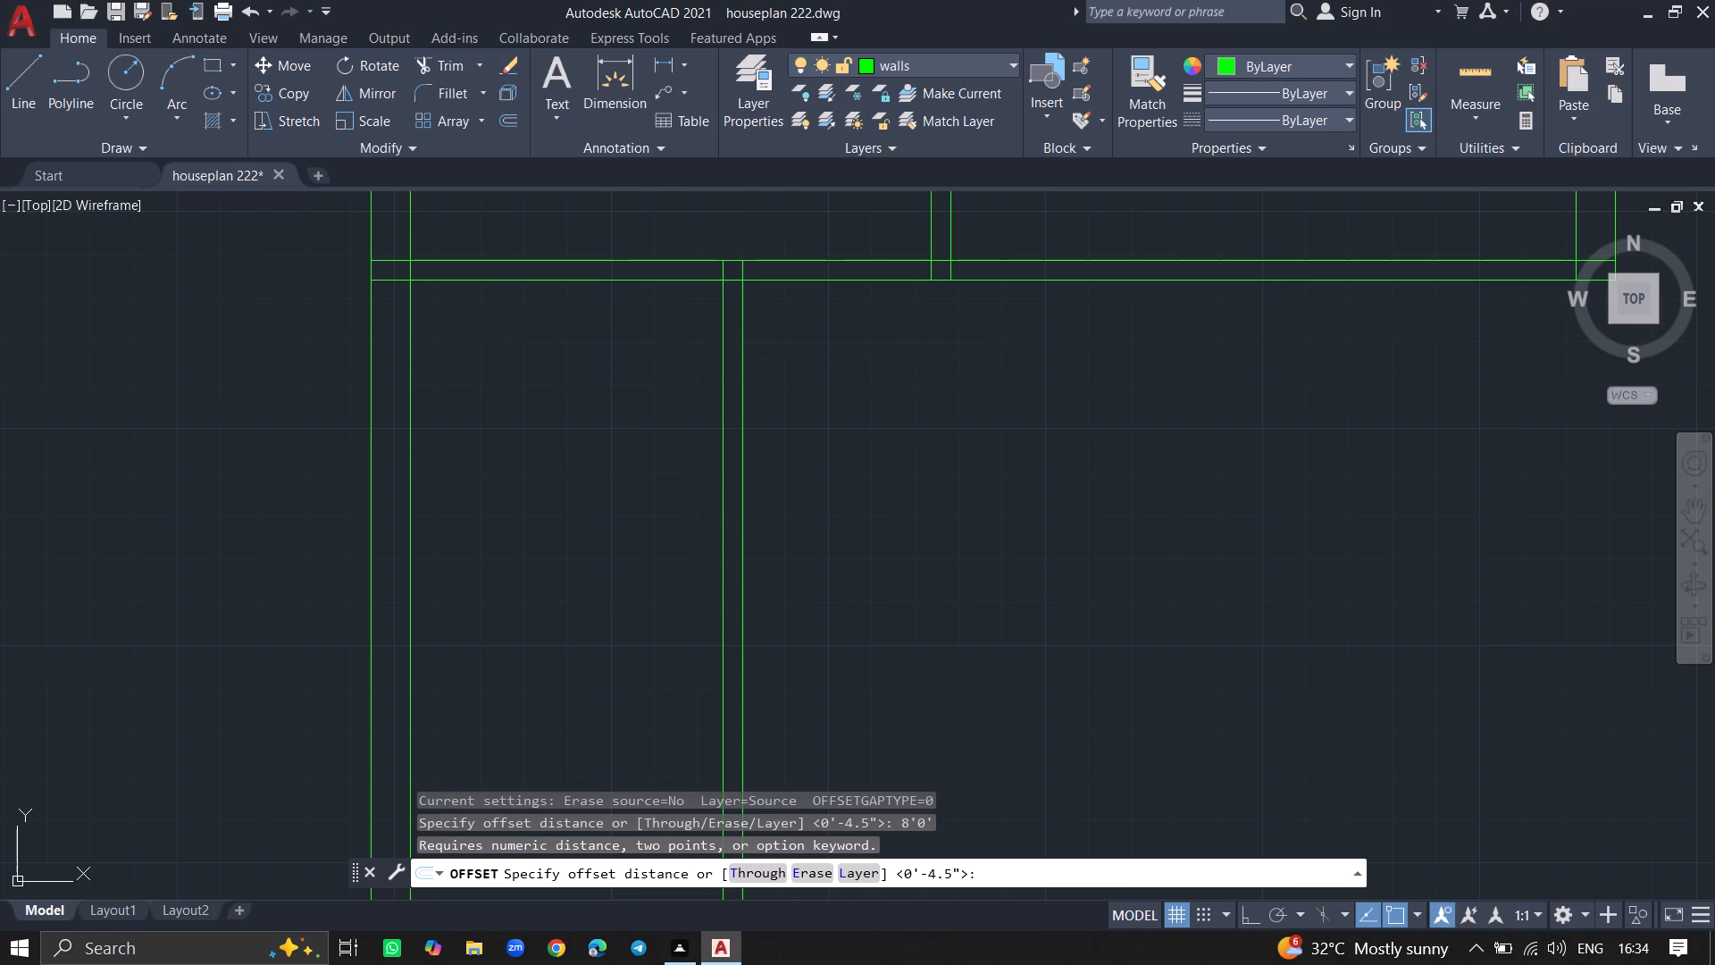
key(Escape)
Offset the lower line of the first room's bottom partition 8' downward.
text(offset)
key(Return)
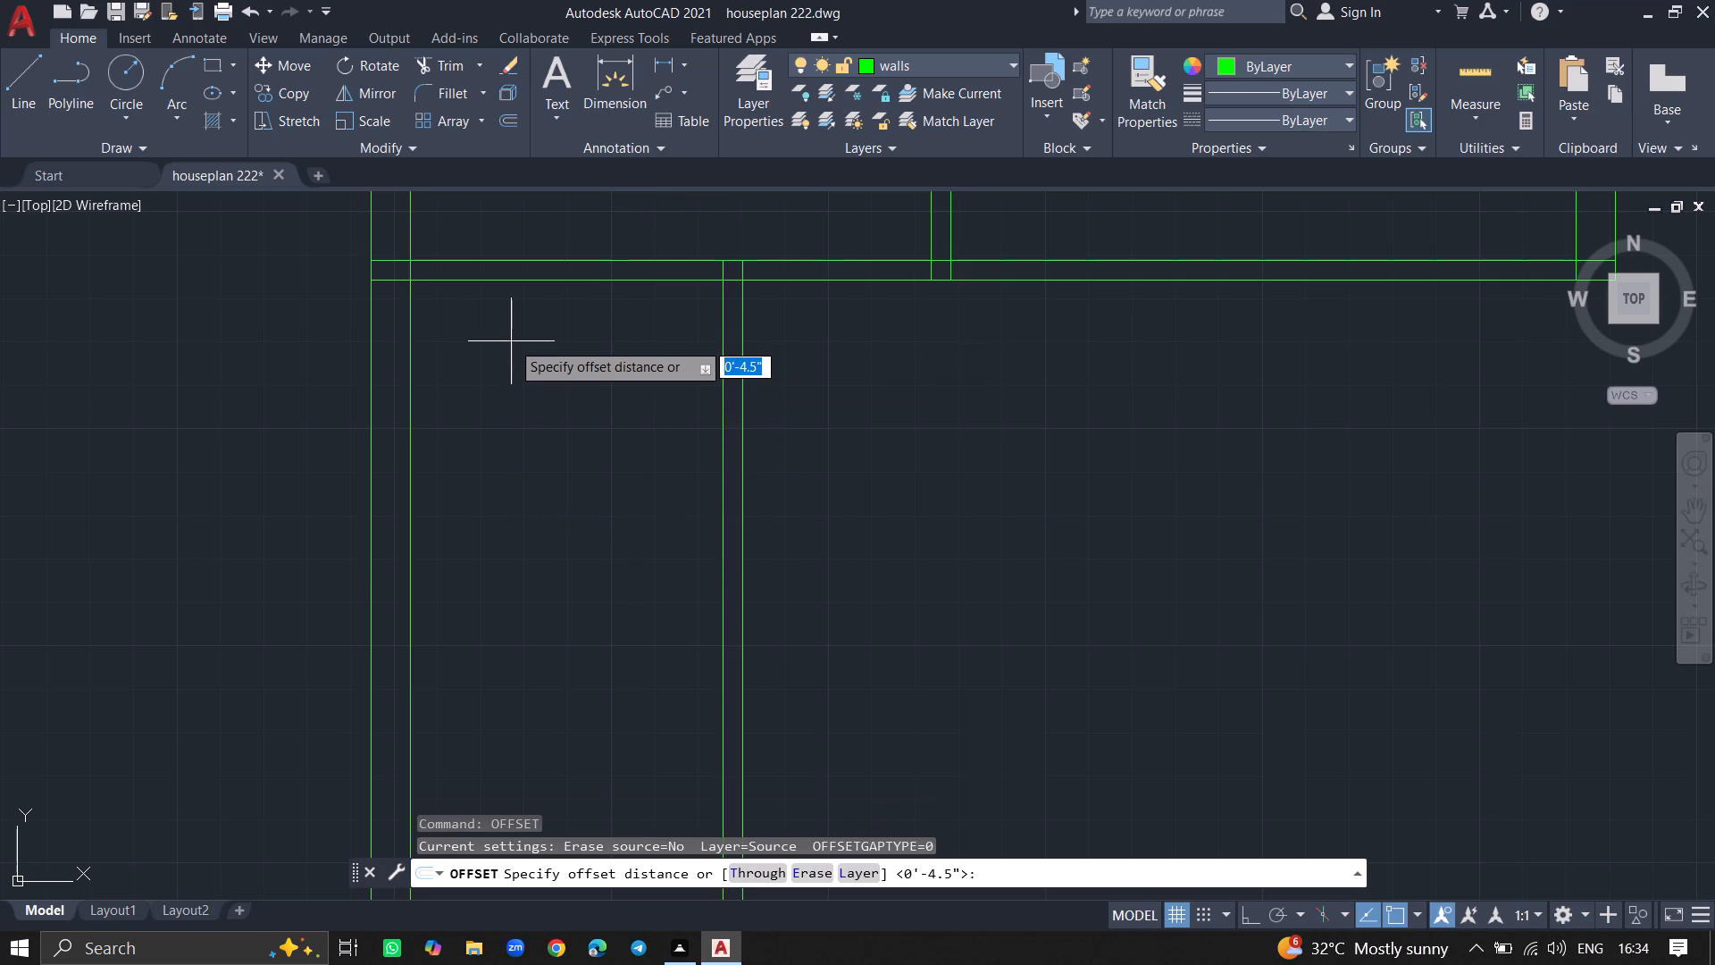
text(8')
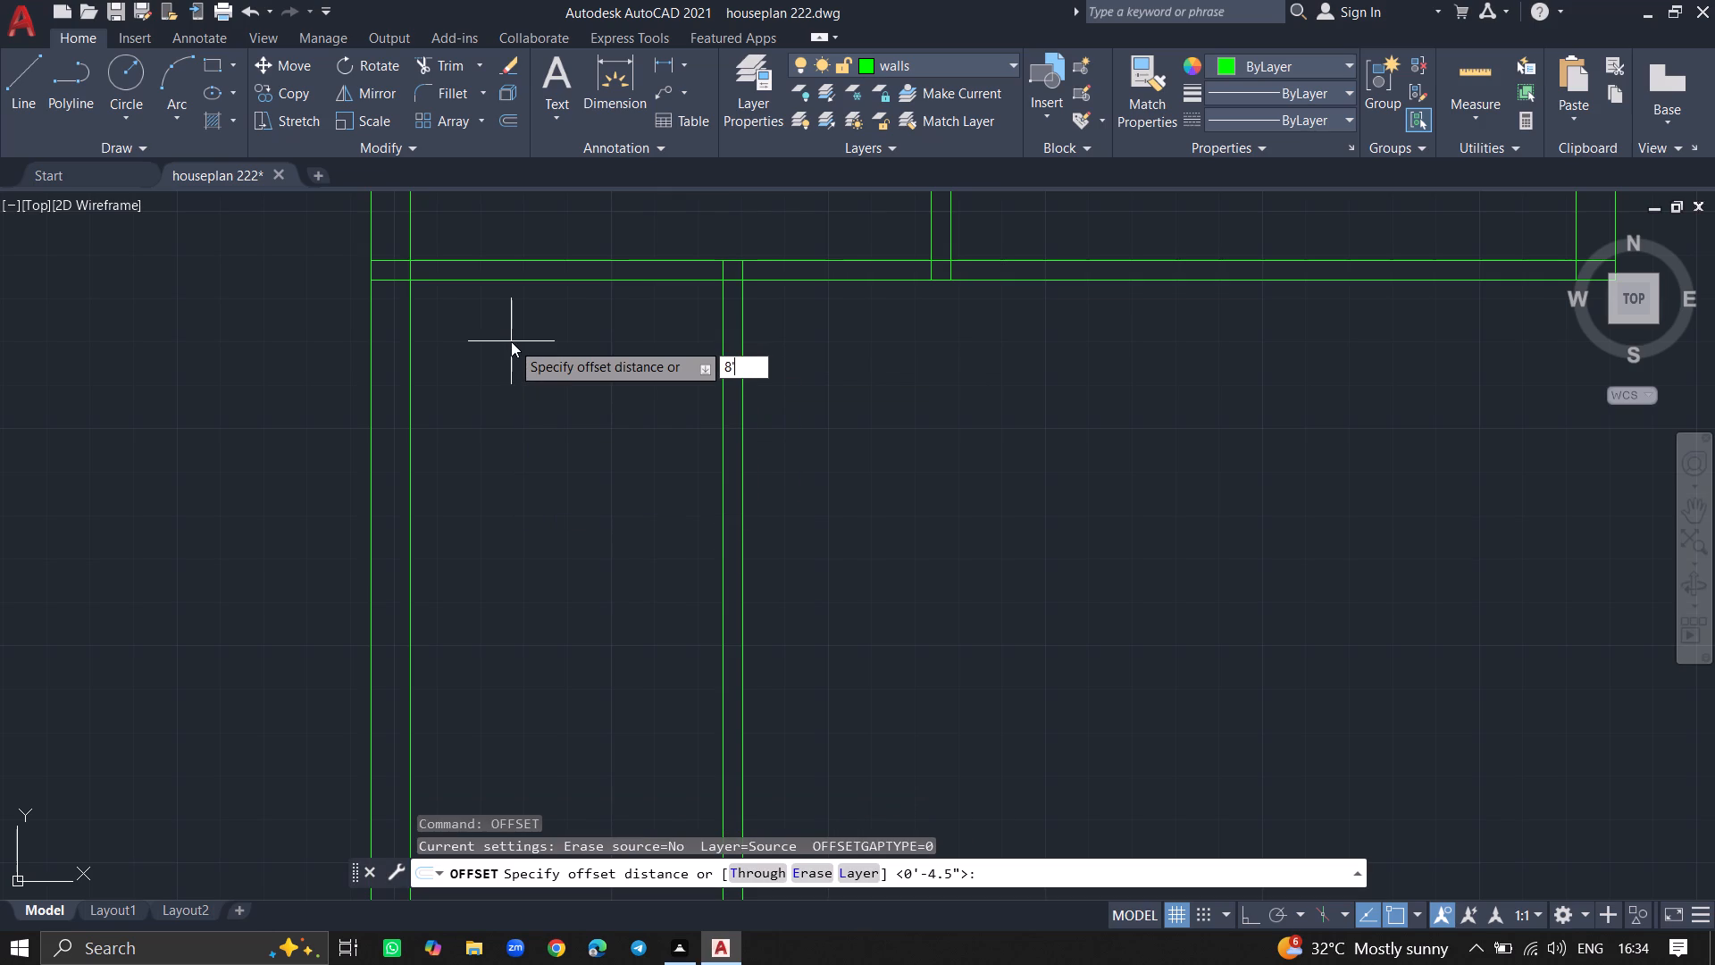
key(Return)
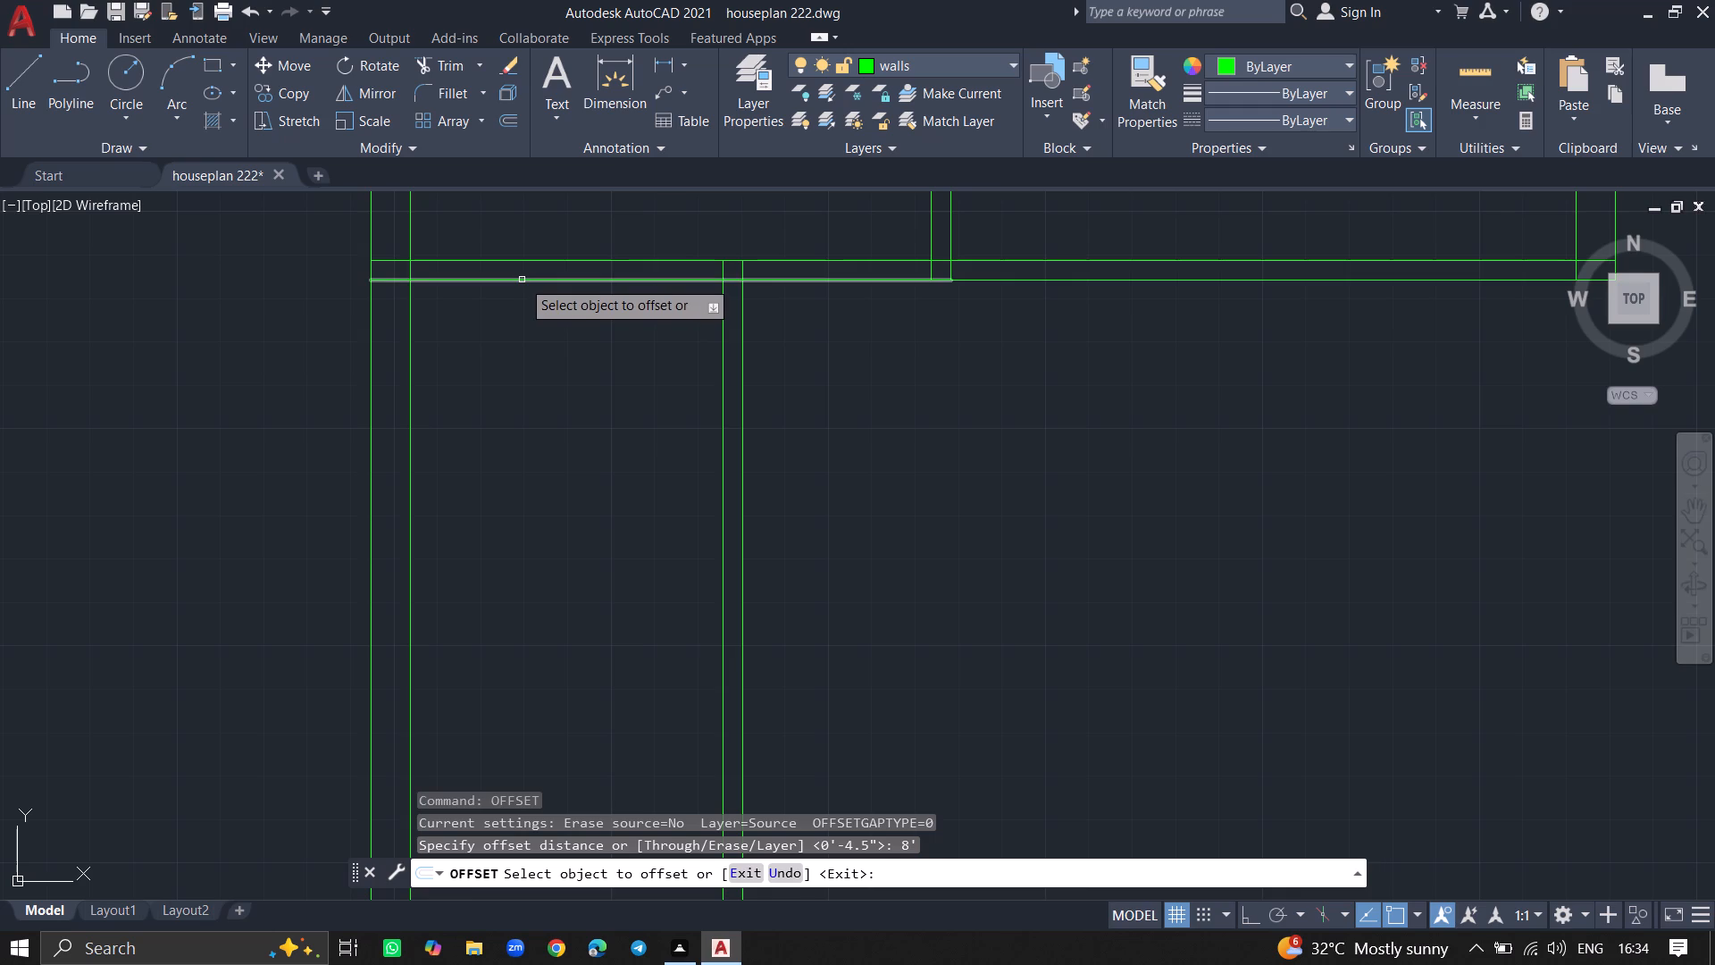
click(522, 280)
click(512, 371)
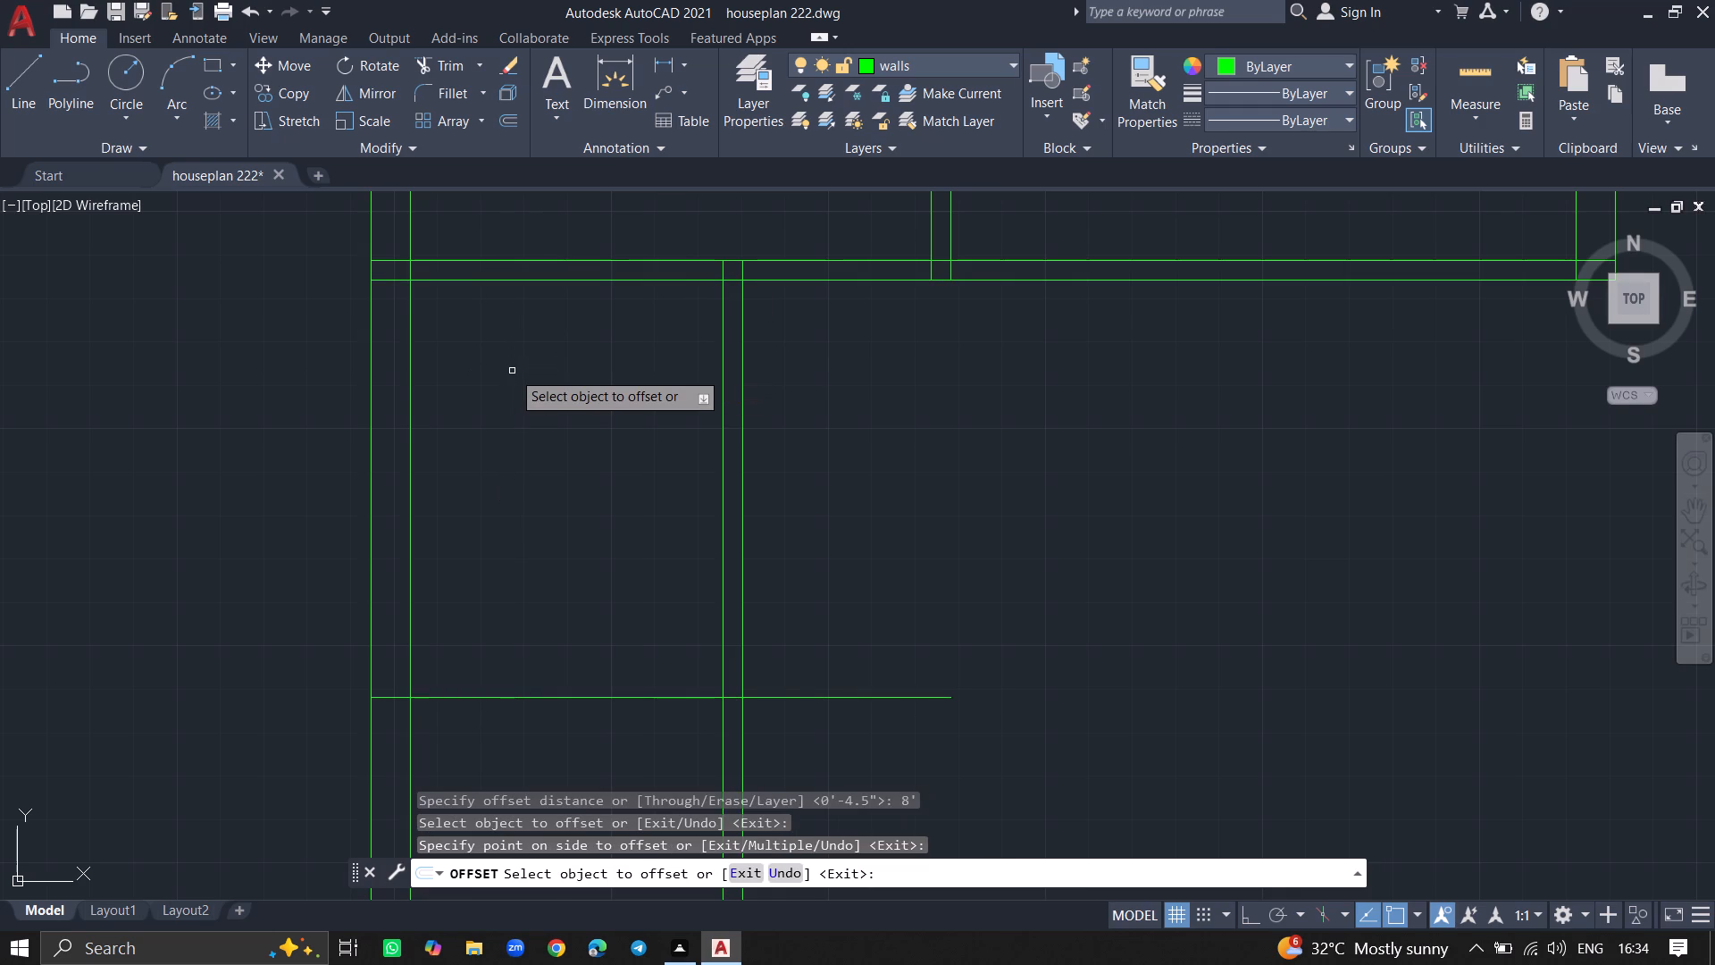
key(Return)
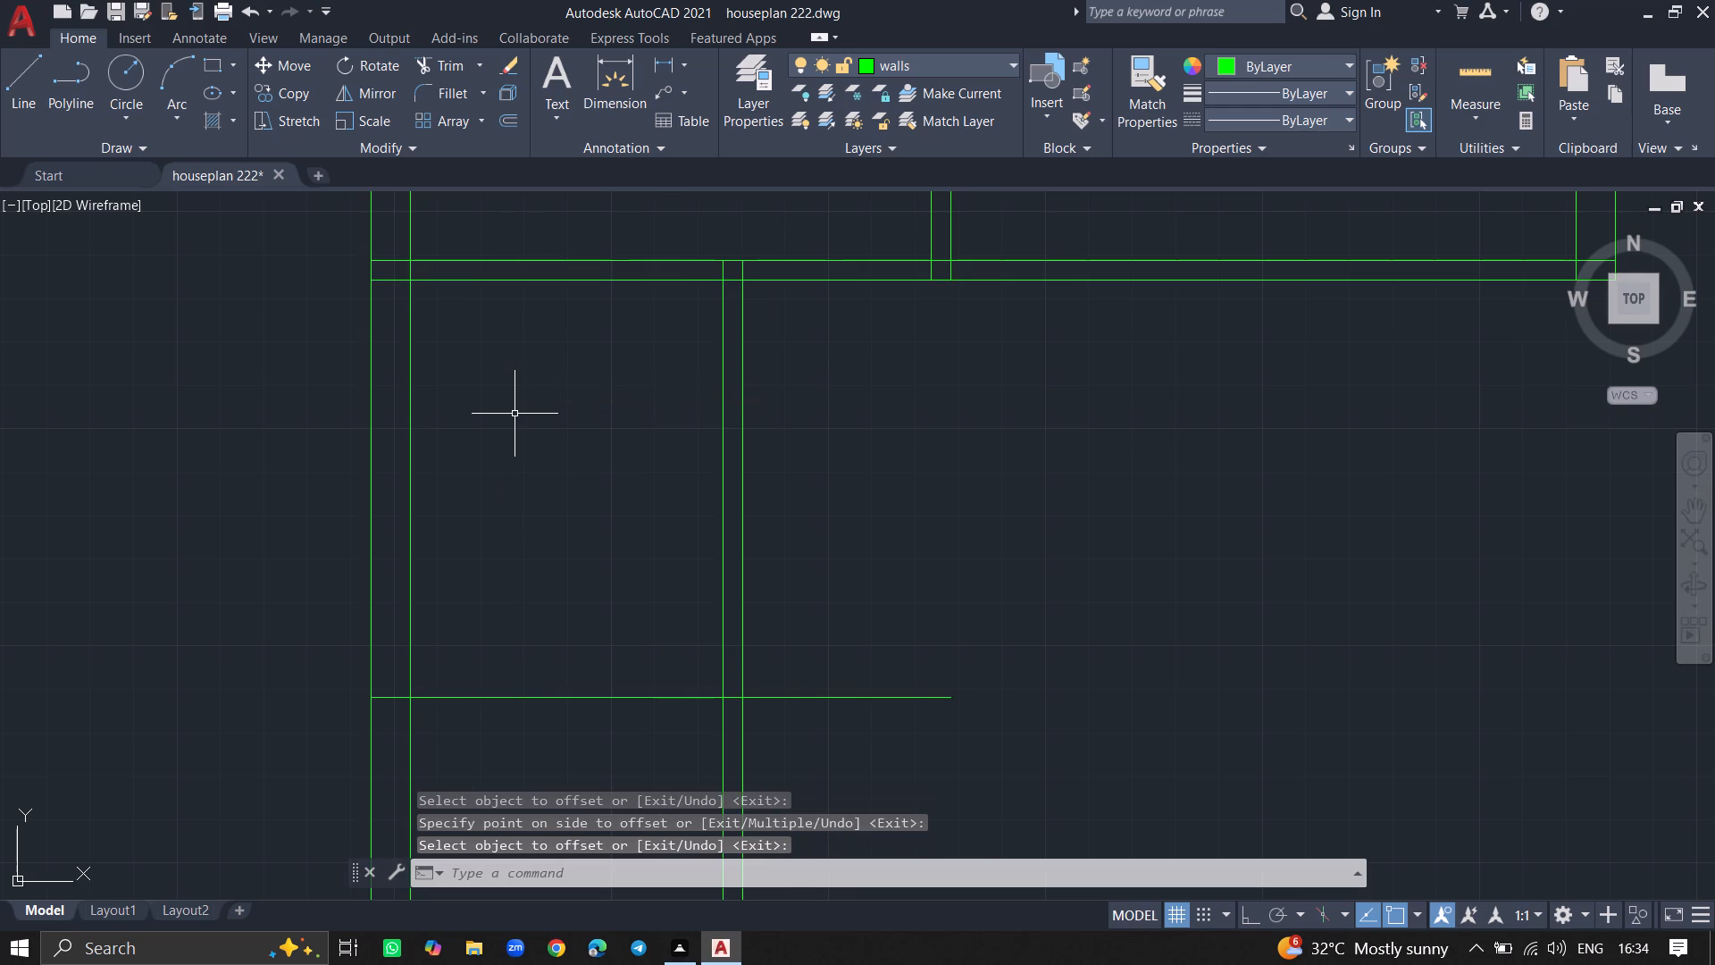
Offset the new horizontal line 4.5" downward for the partition thickness.
text(offset)
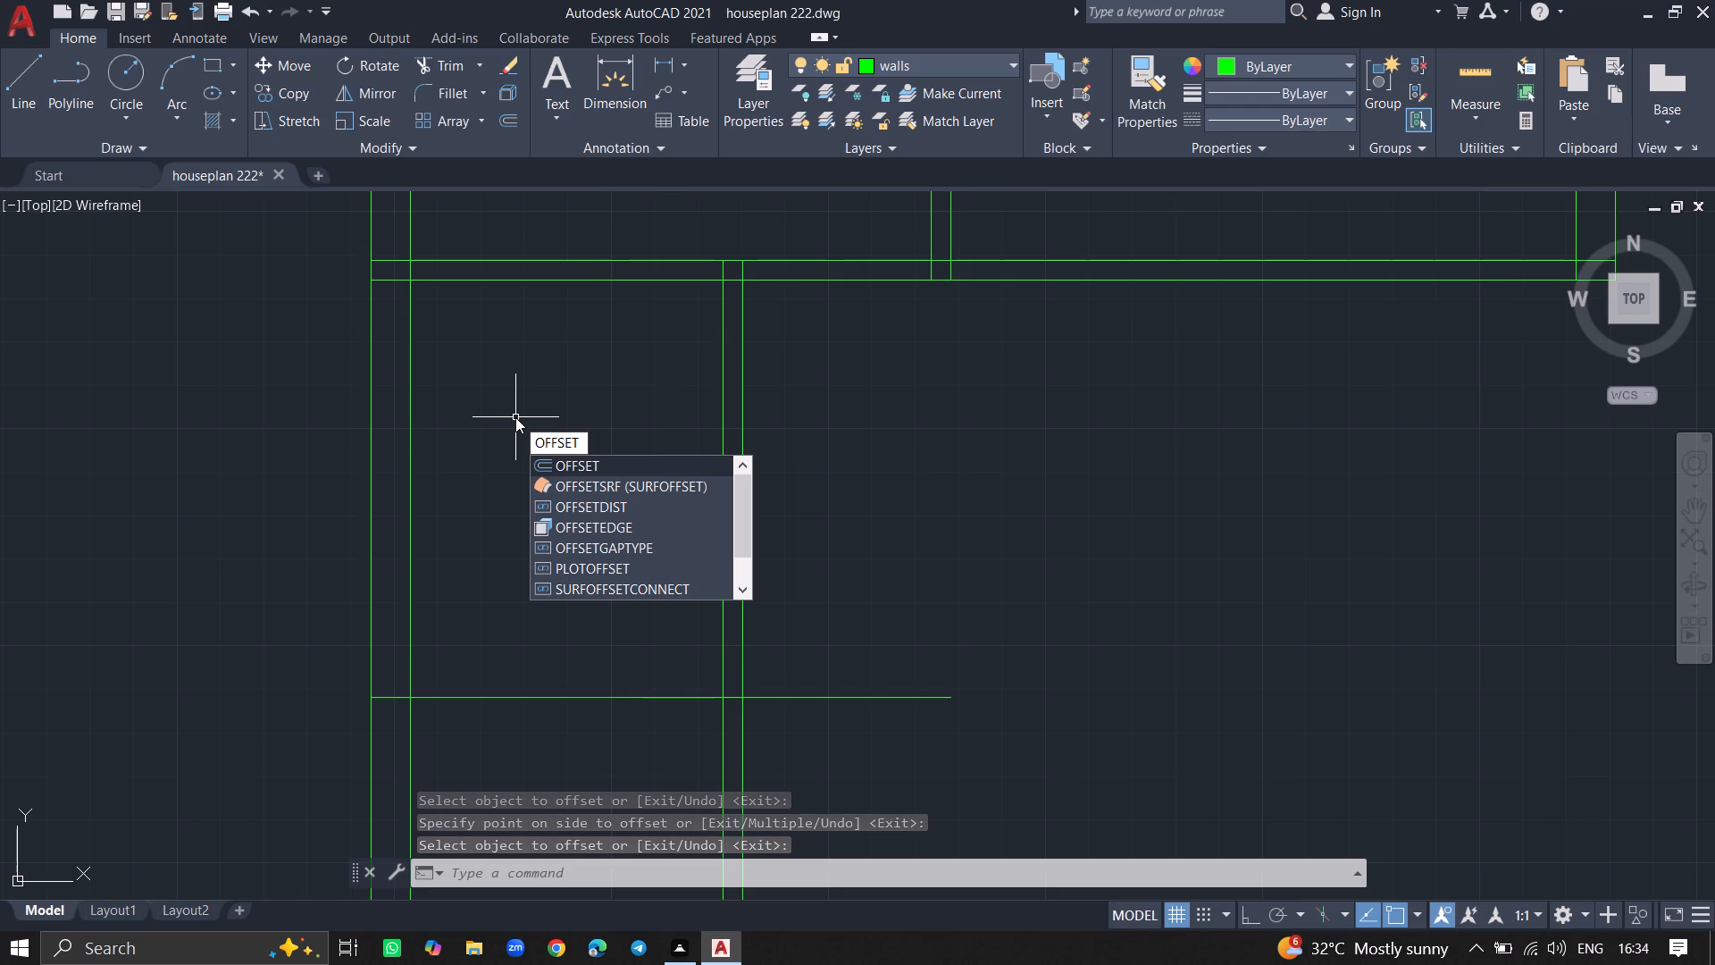
key(Return)
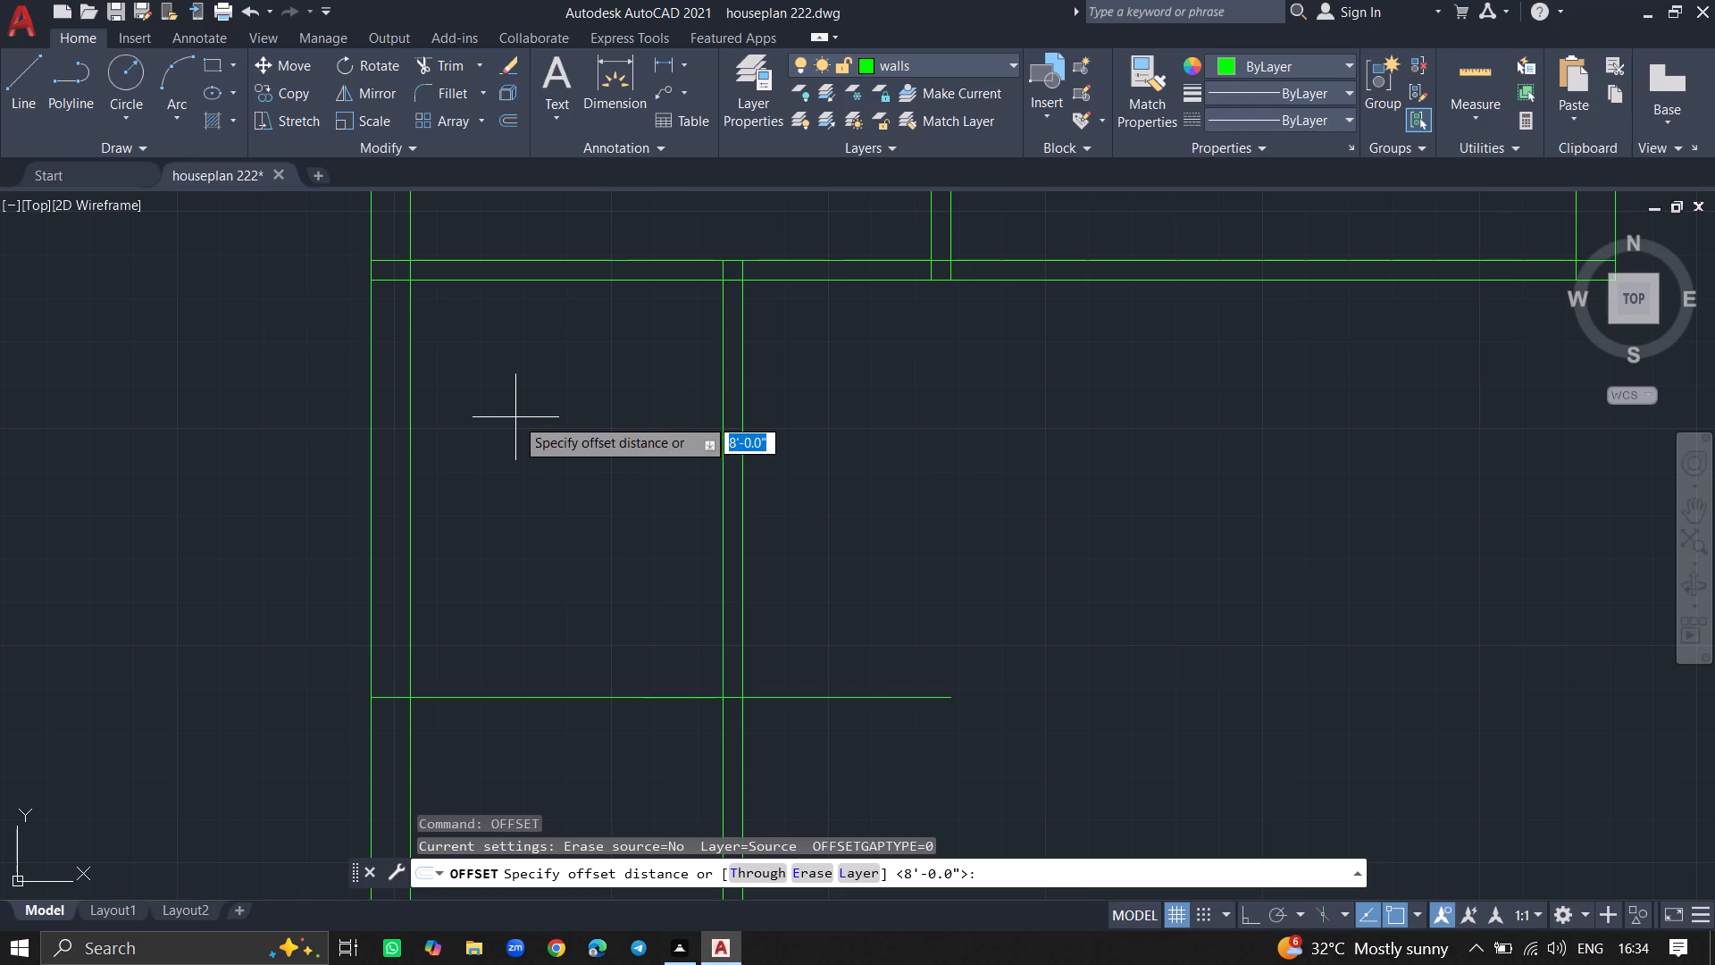
text(4.5)
key(shift+quotedbl)
key(Return)
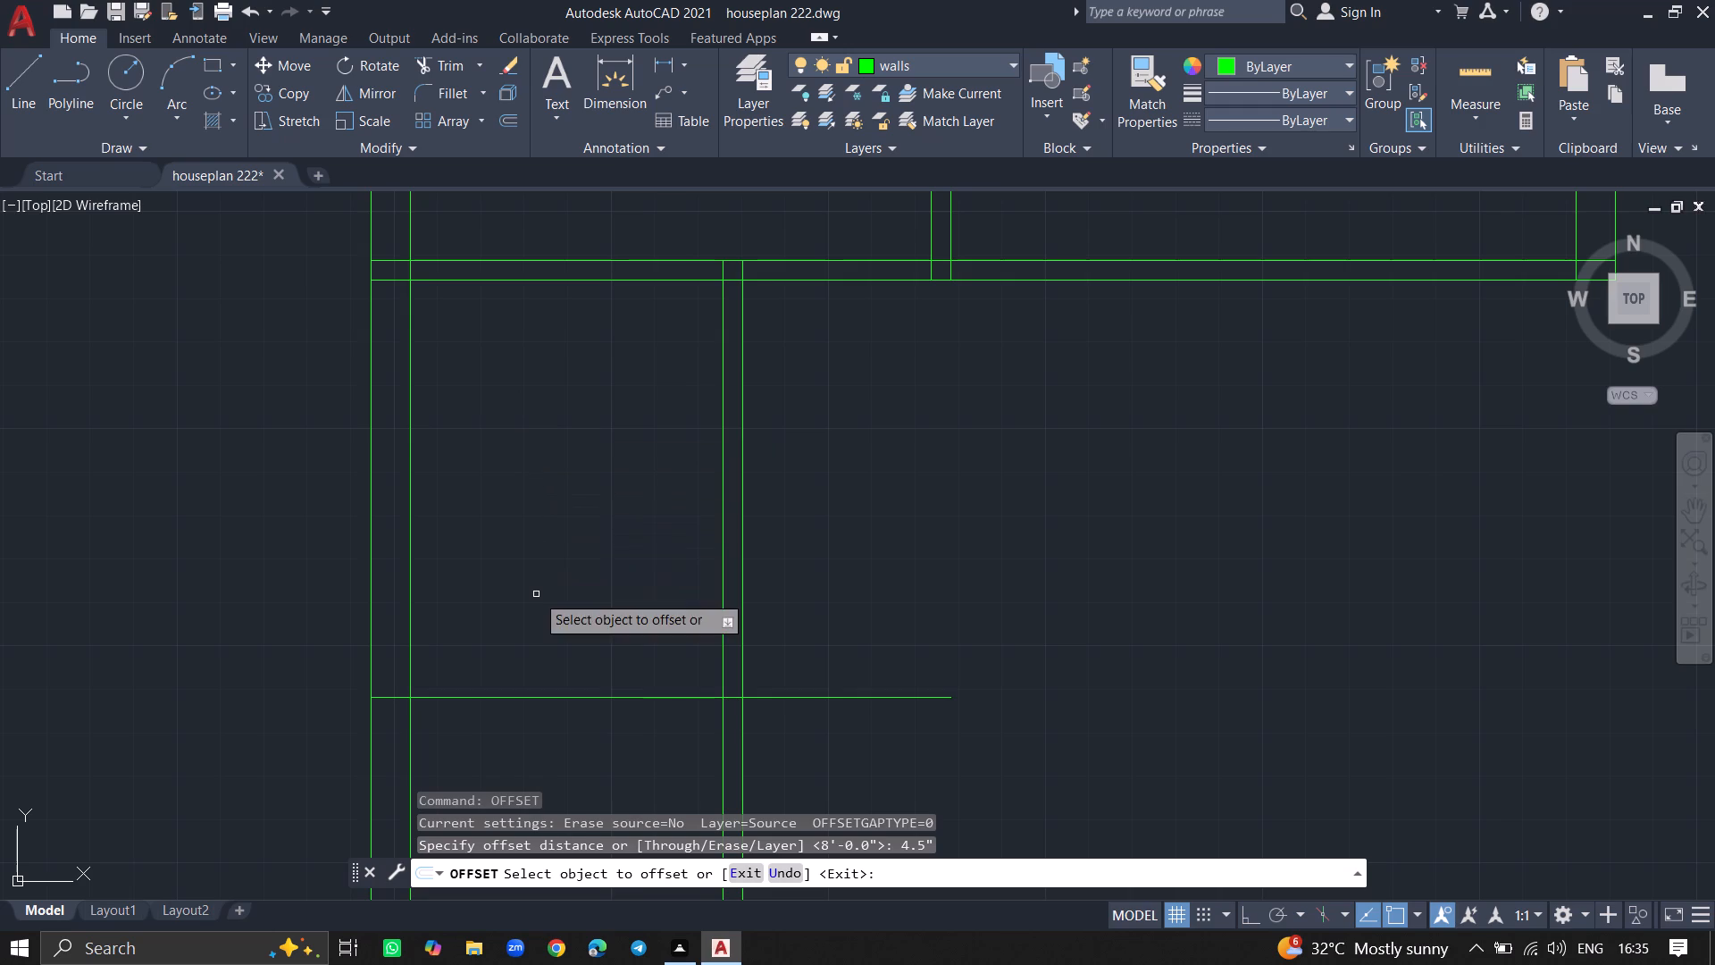
drag(517, 697, 508, 737)
click(508, 737)
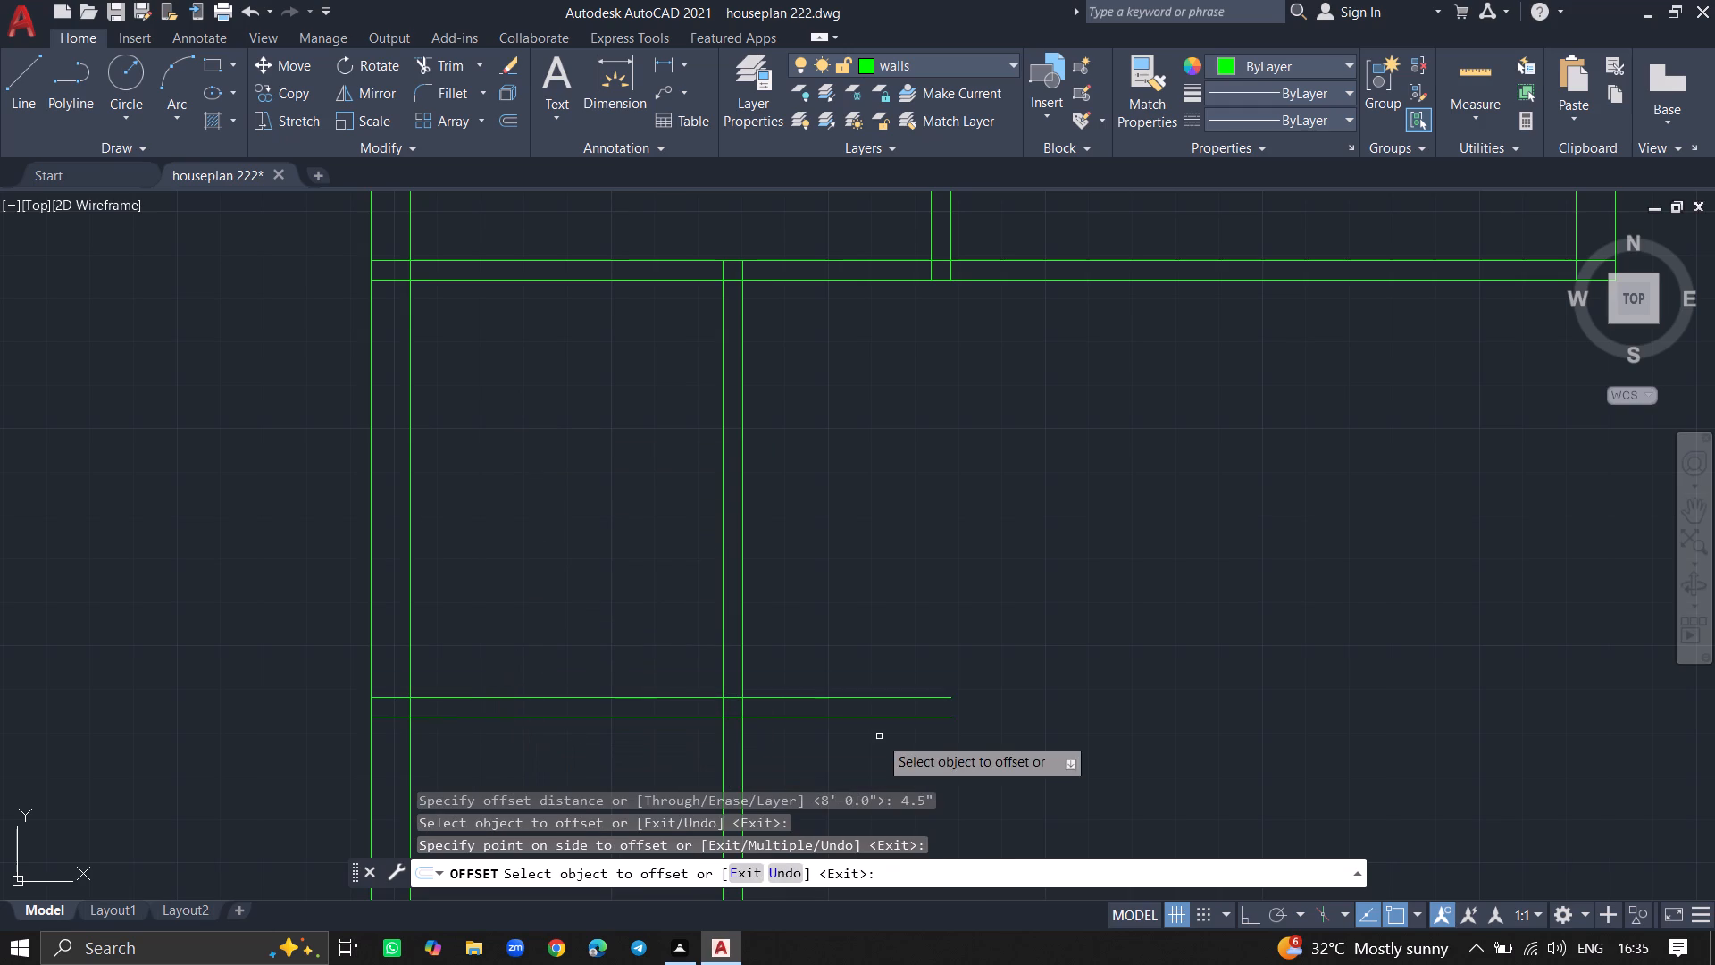
key(Return)
Trim both lines of the new horizontal partition where they extend right beyond the small room's vertical partition.
text(tr)
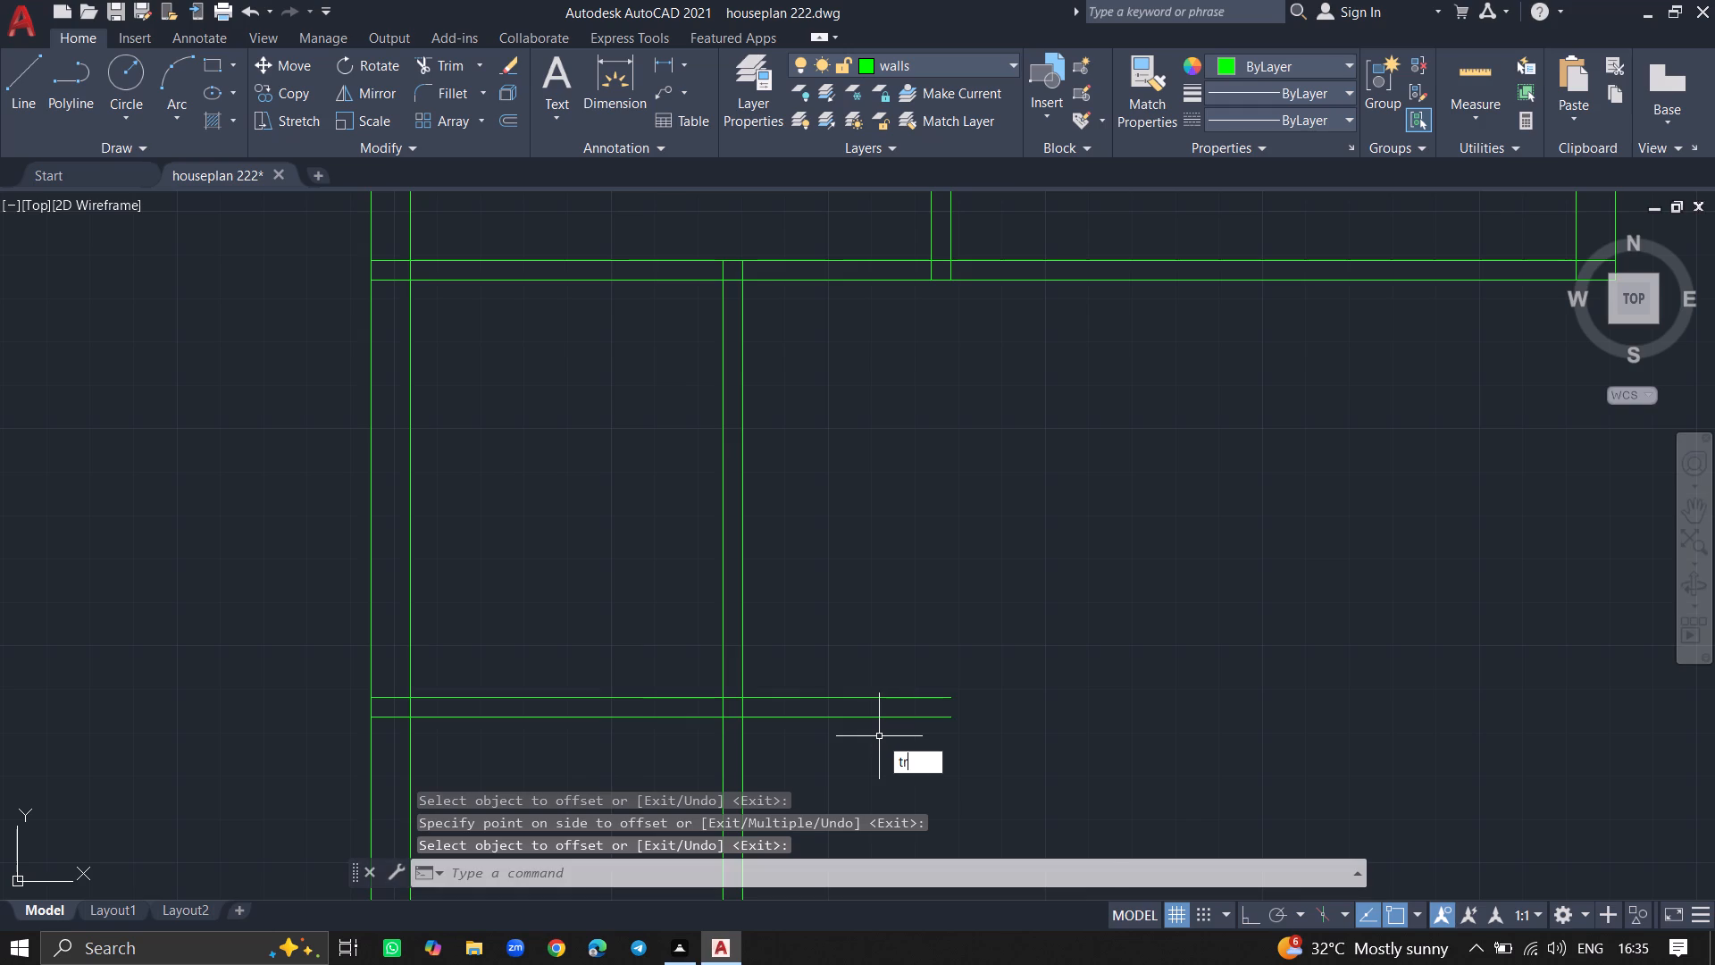
text(im)
key(Return)
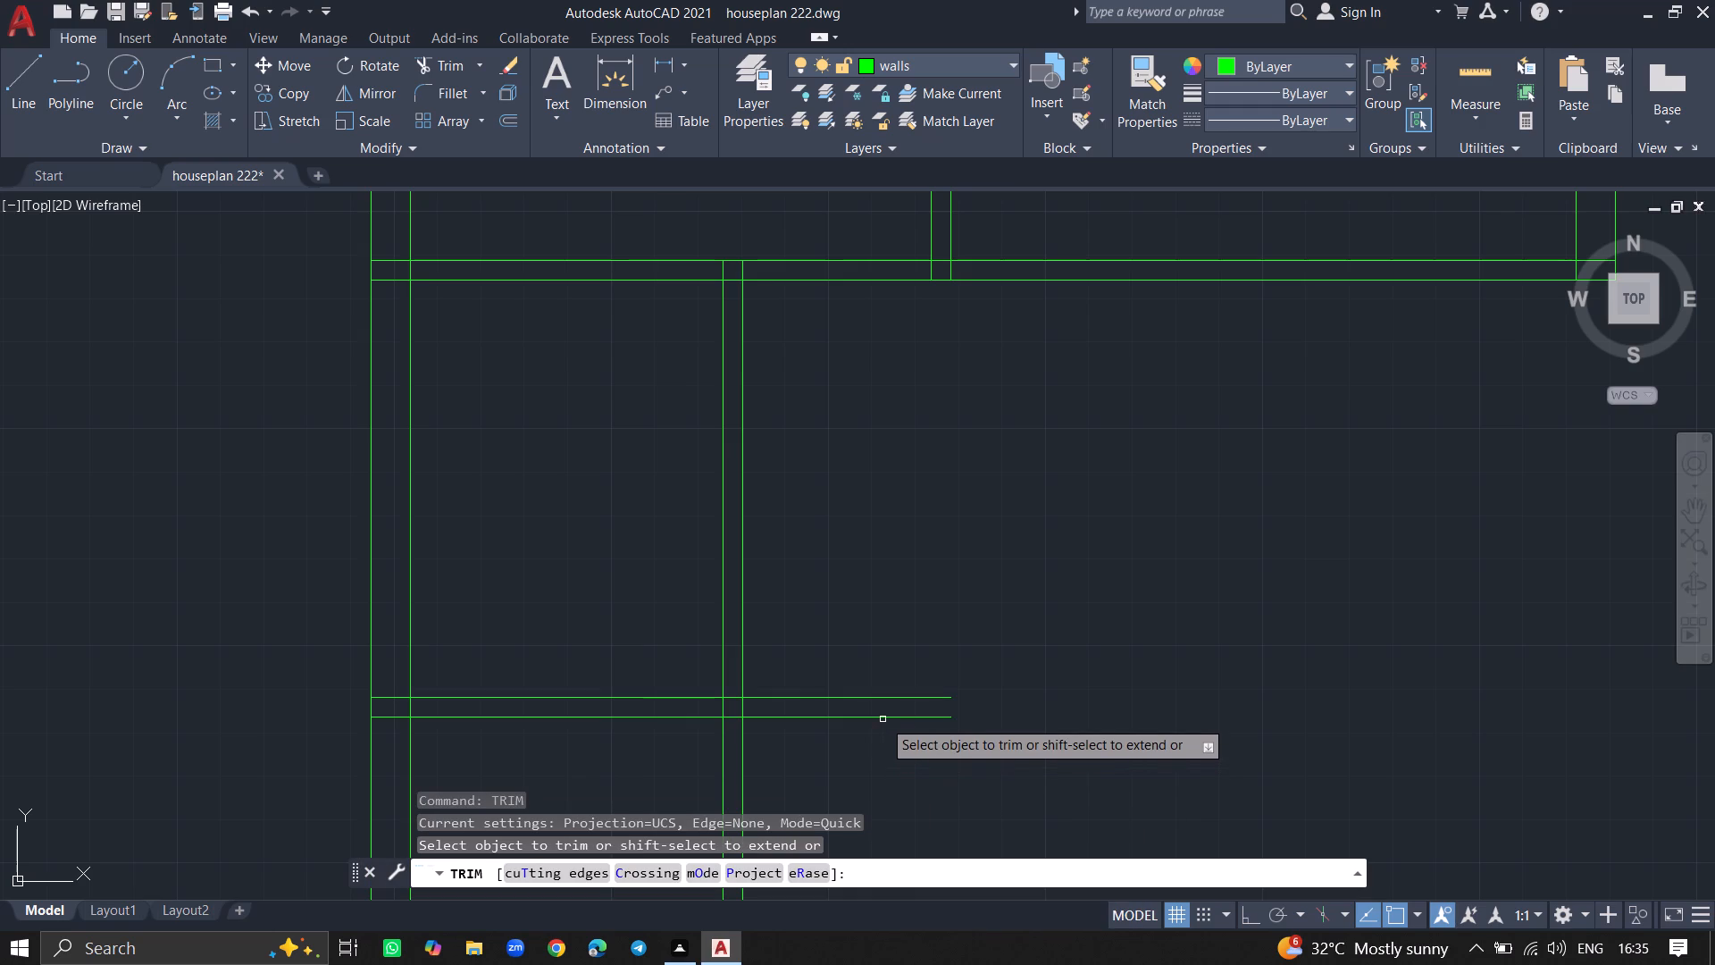
click(882, 715)
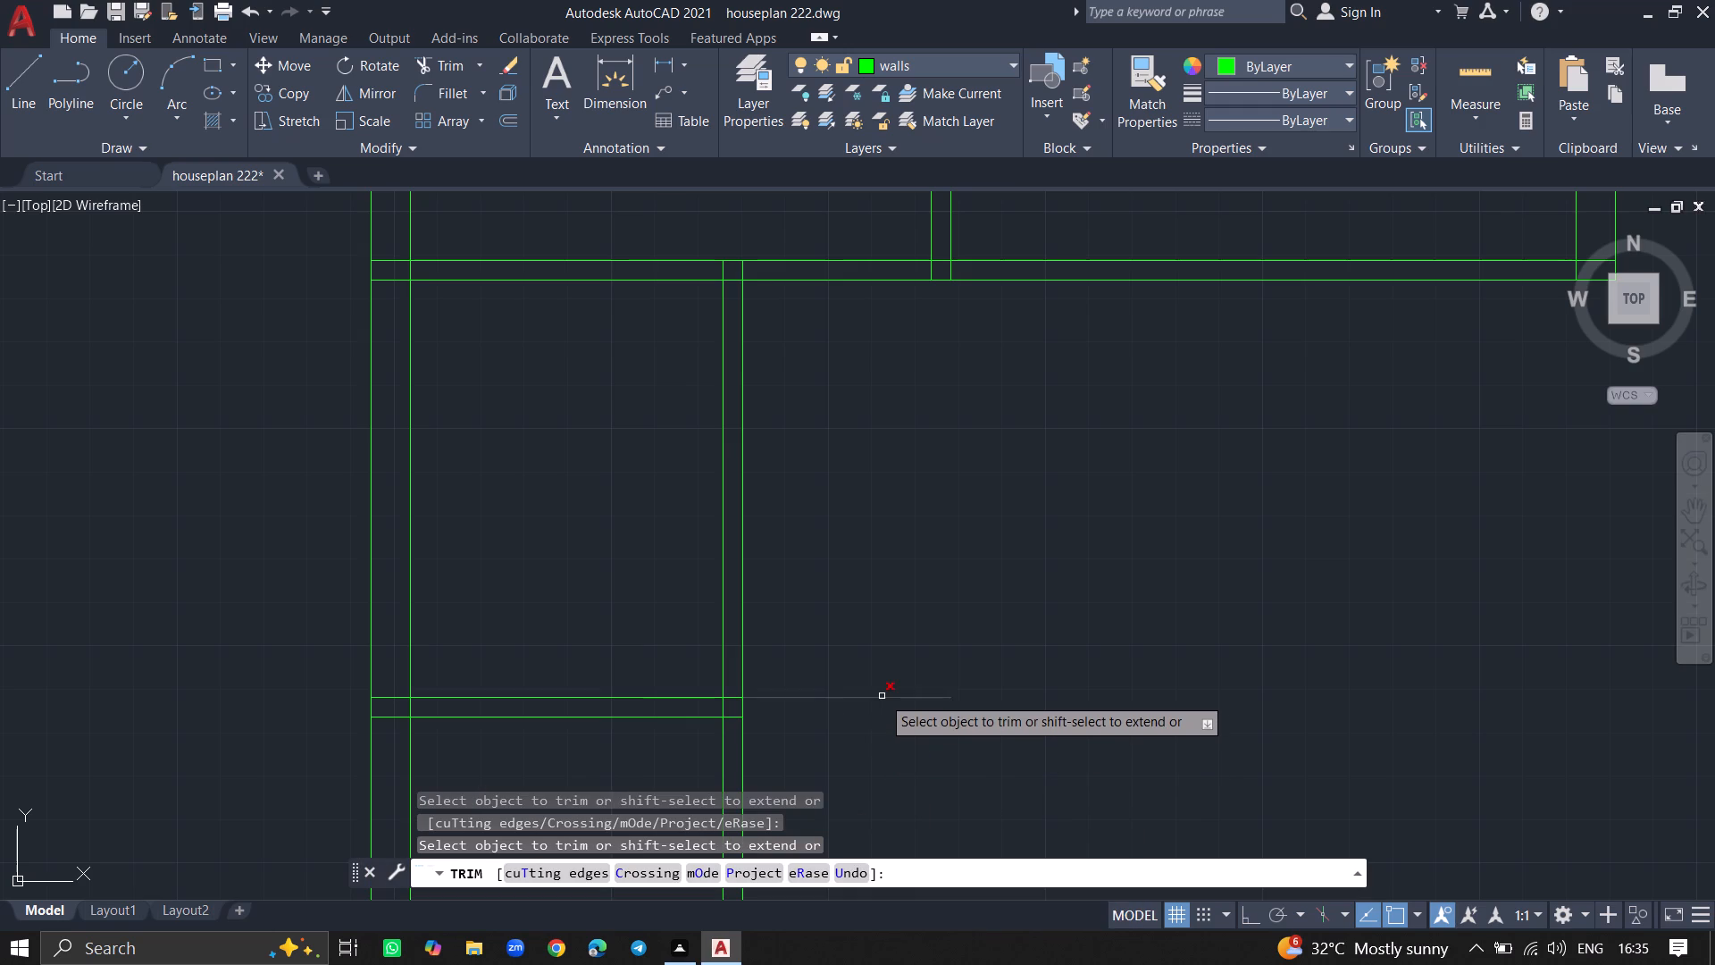
click(882, 696)
key(Return)
Save the house-plan drawing.
ctrl+scroll(882, 696, down, 1)
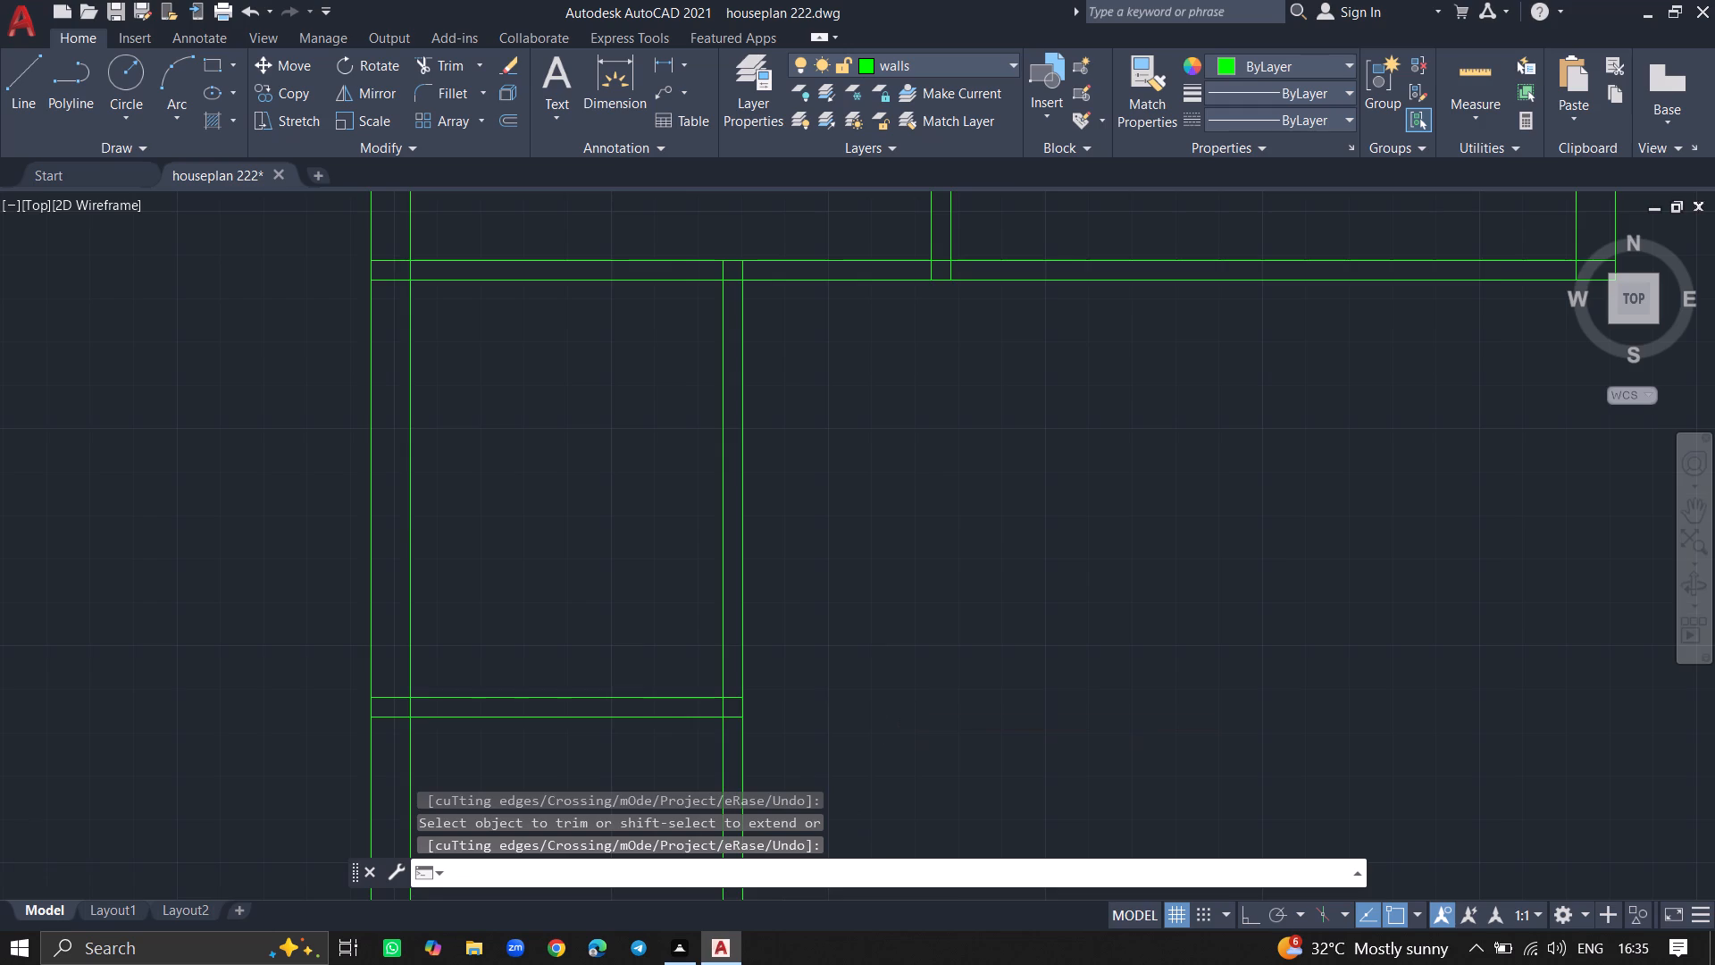
key(ctrl+s)
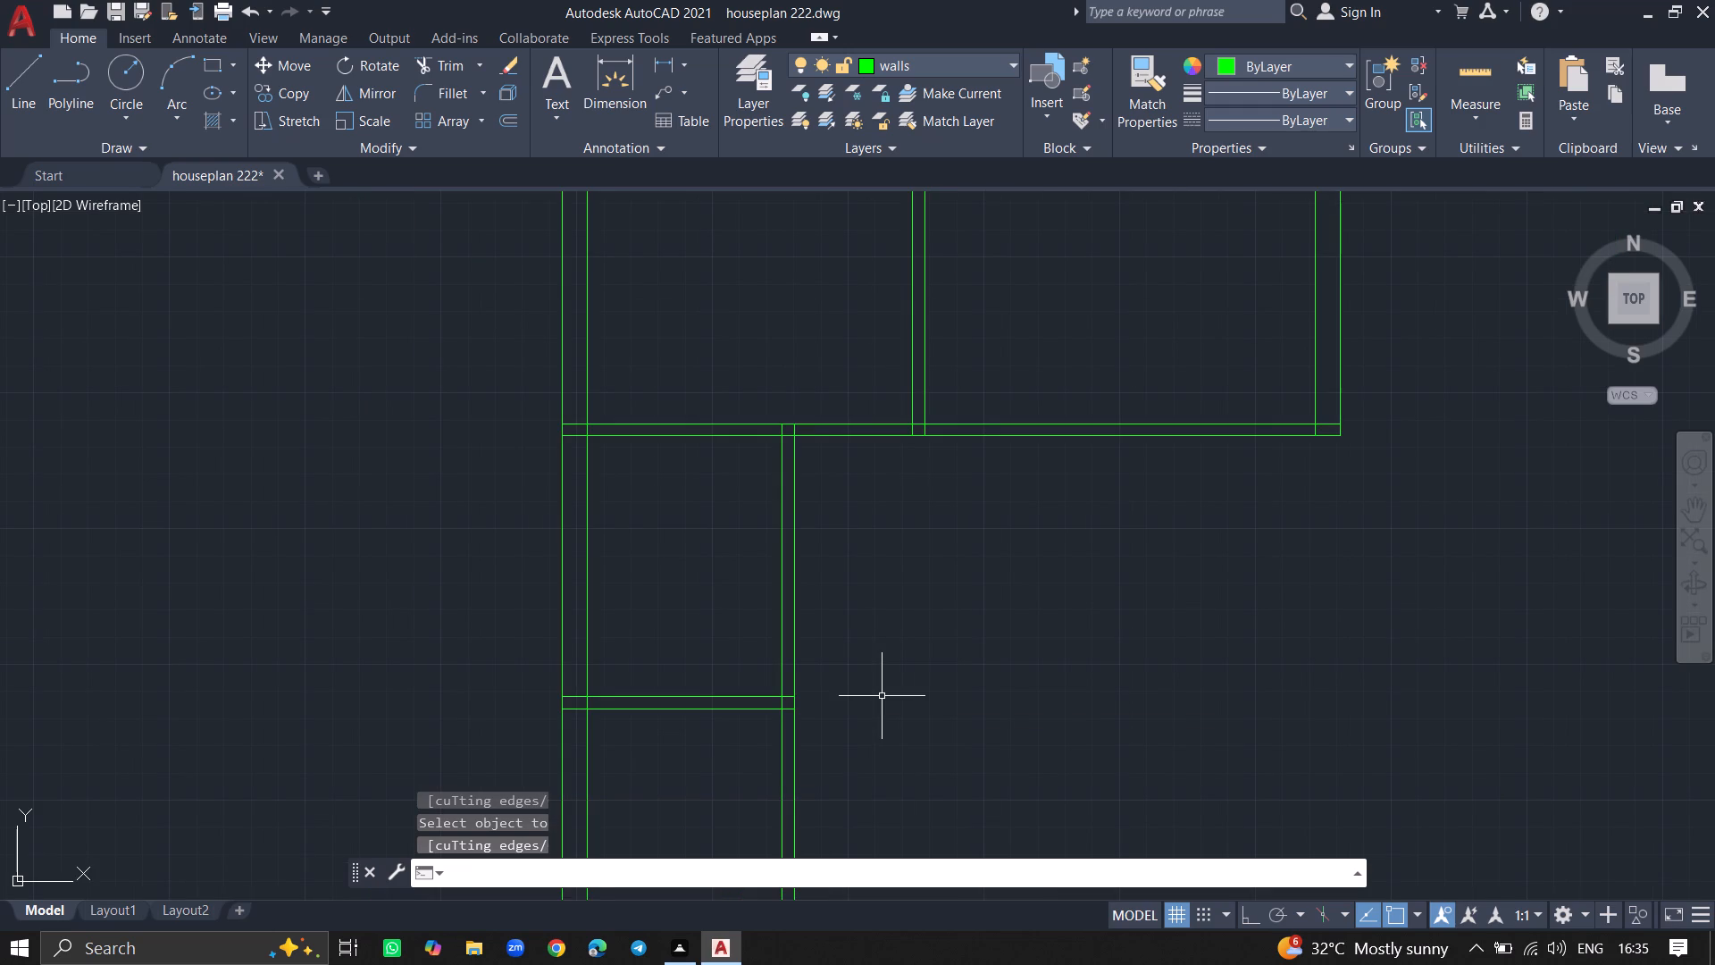
Trim both lines of the small room's right-hand vertical partition where they extend below its bottom partition.
ctrl+scroll(882, 696, down, 2)
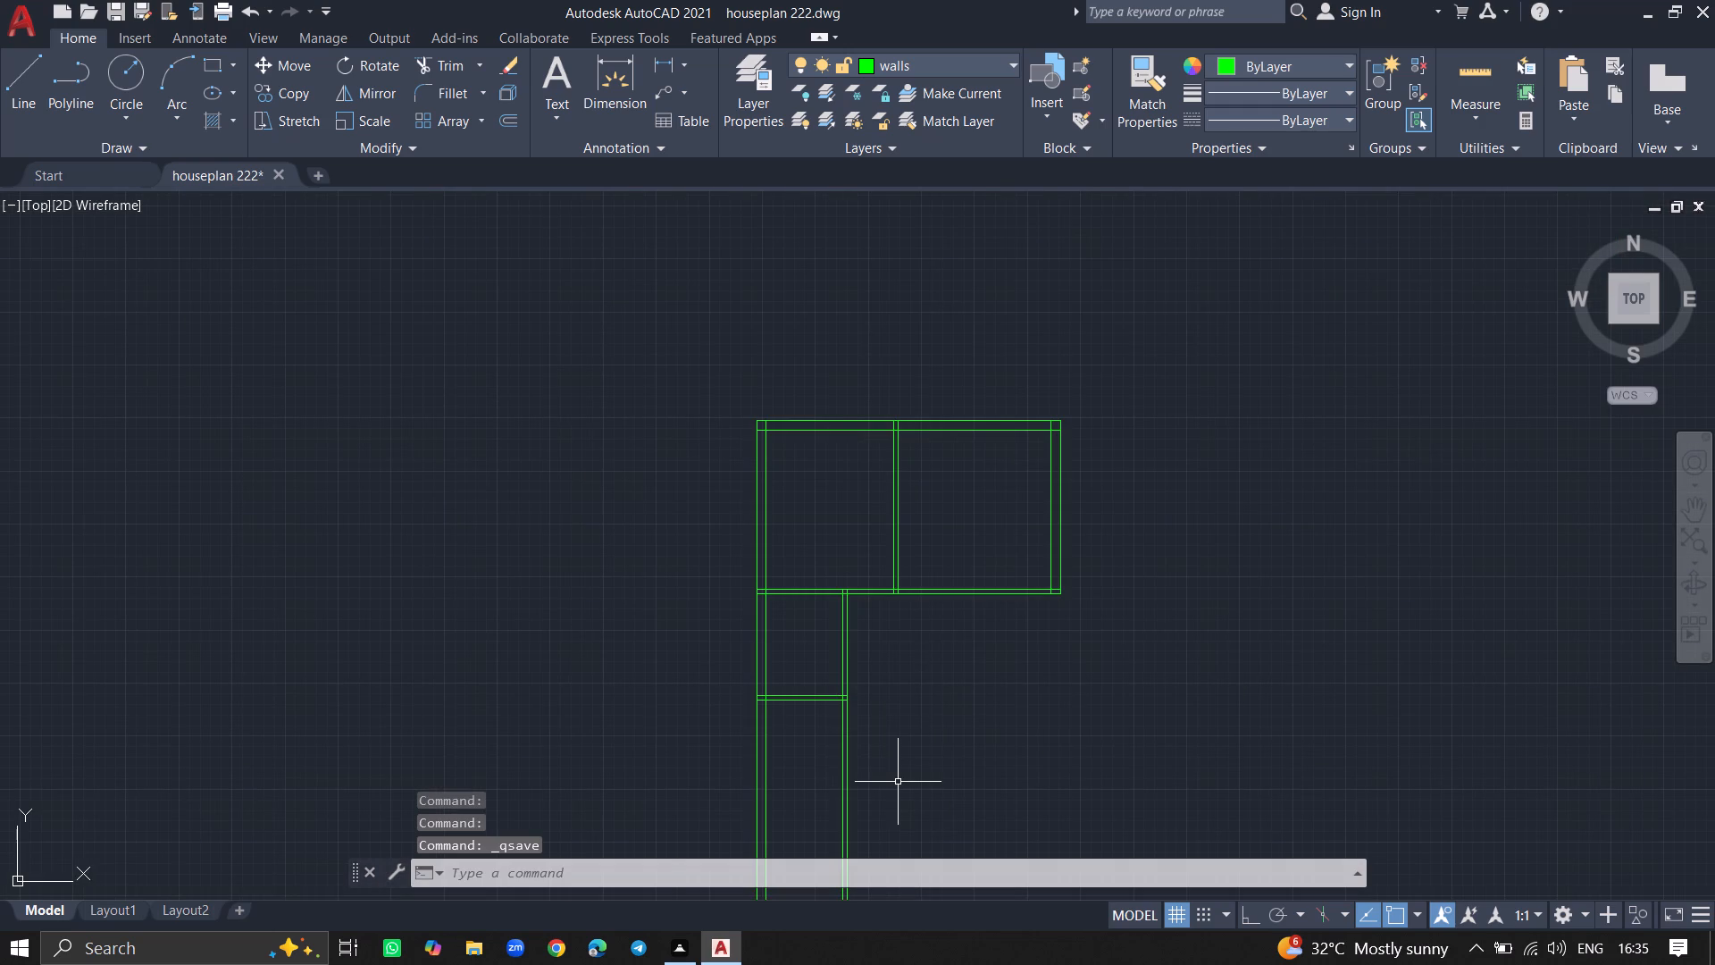
ctrl+scroll(898, 782, up, 1)
ctrl+scroll(807, 764, up, 3)
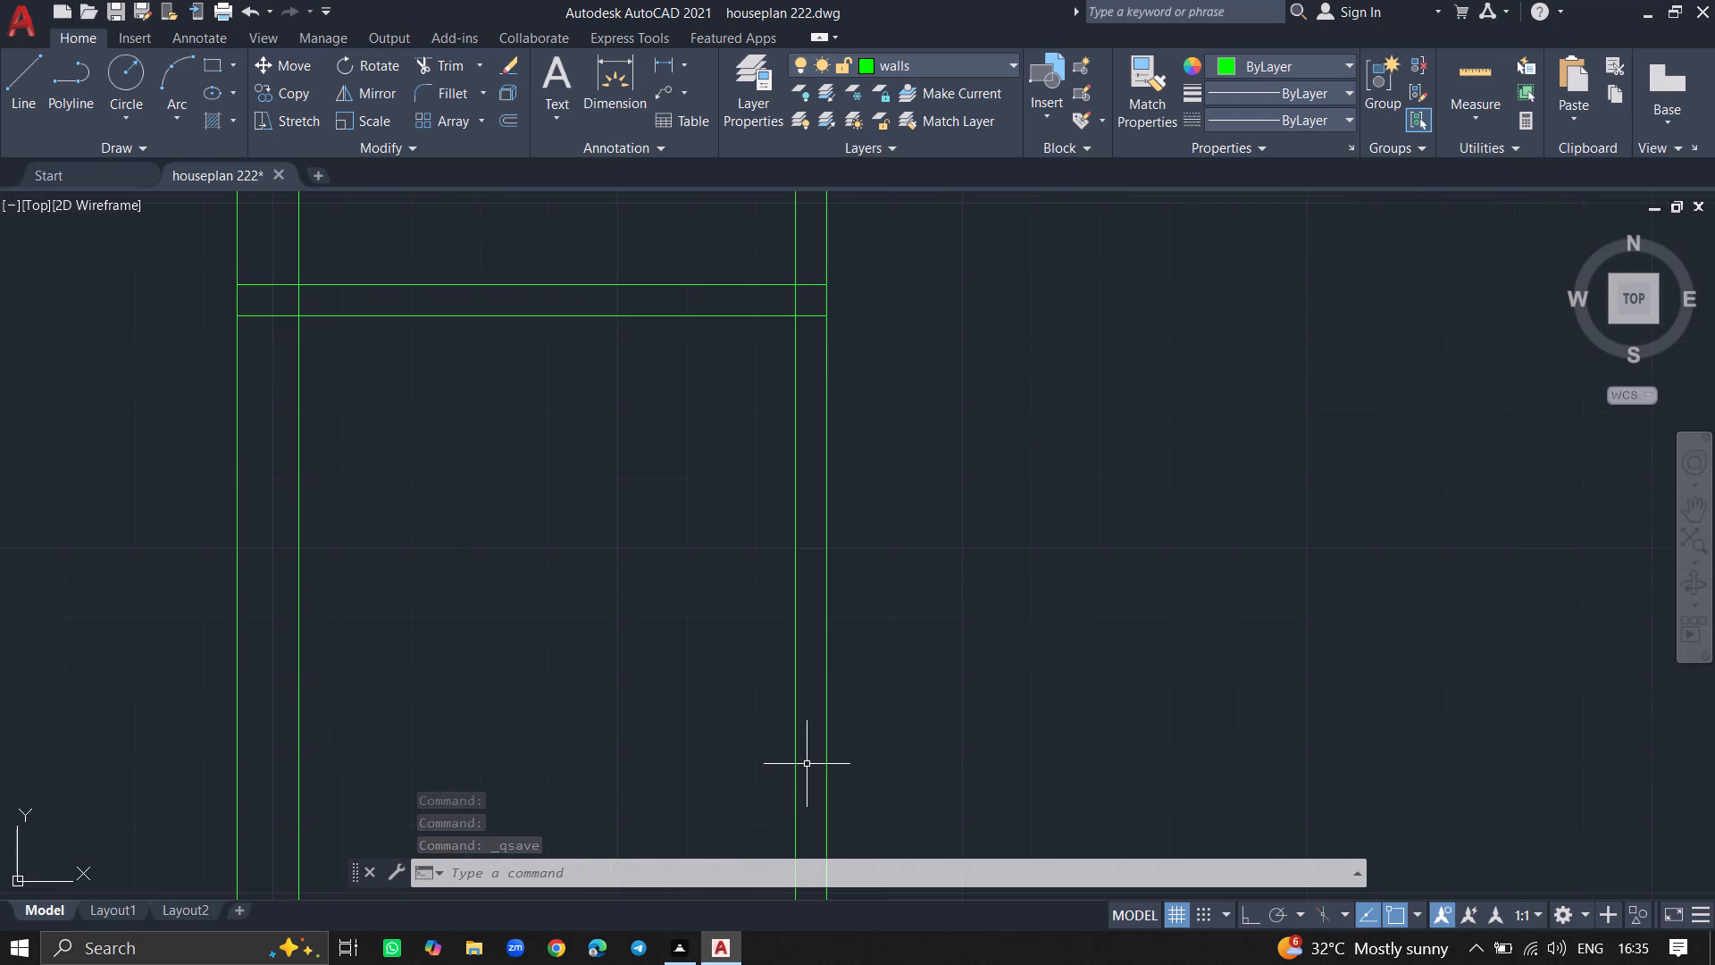
text(trim)
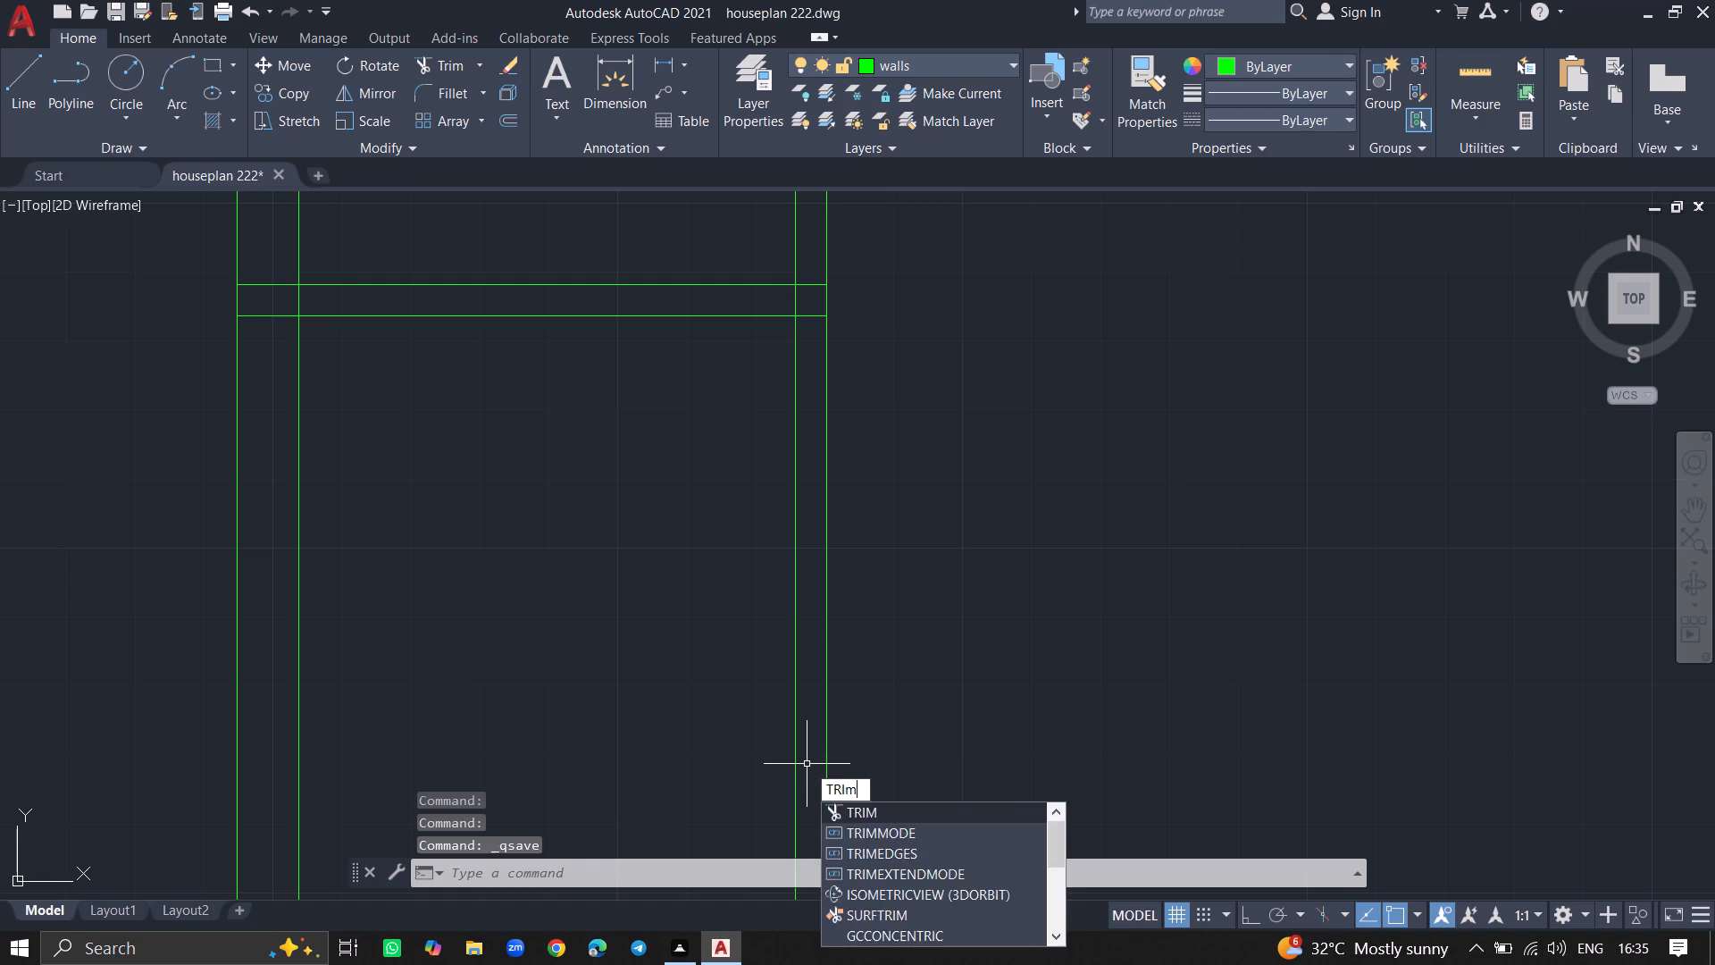
key(Return)
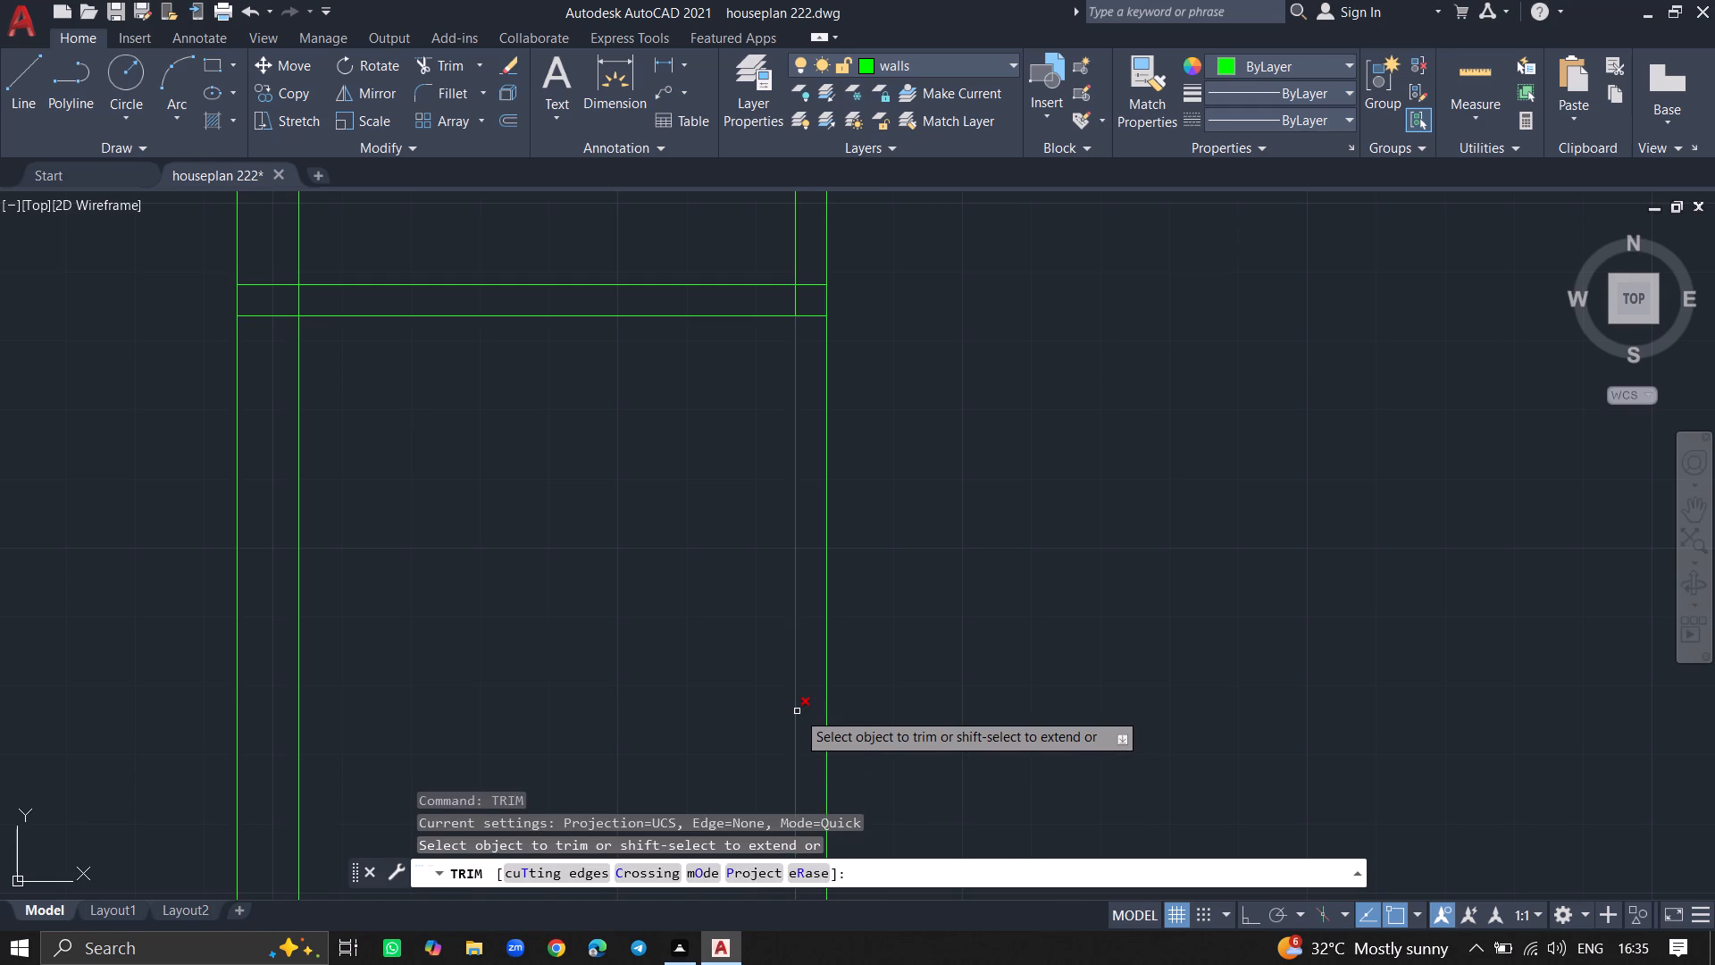
click(797, 711)
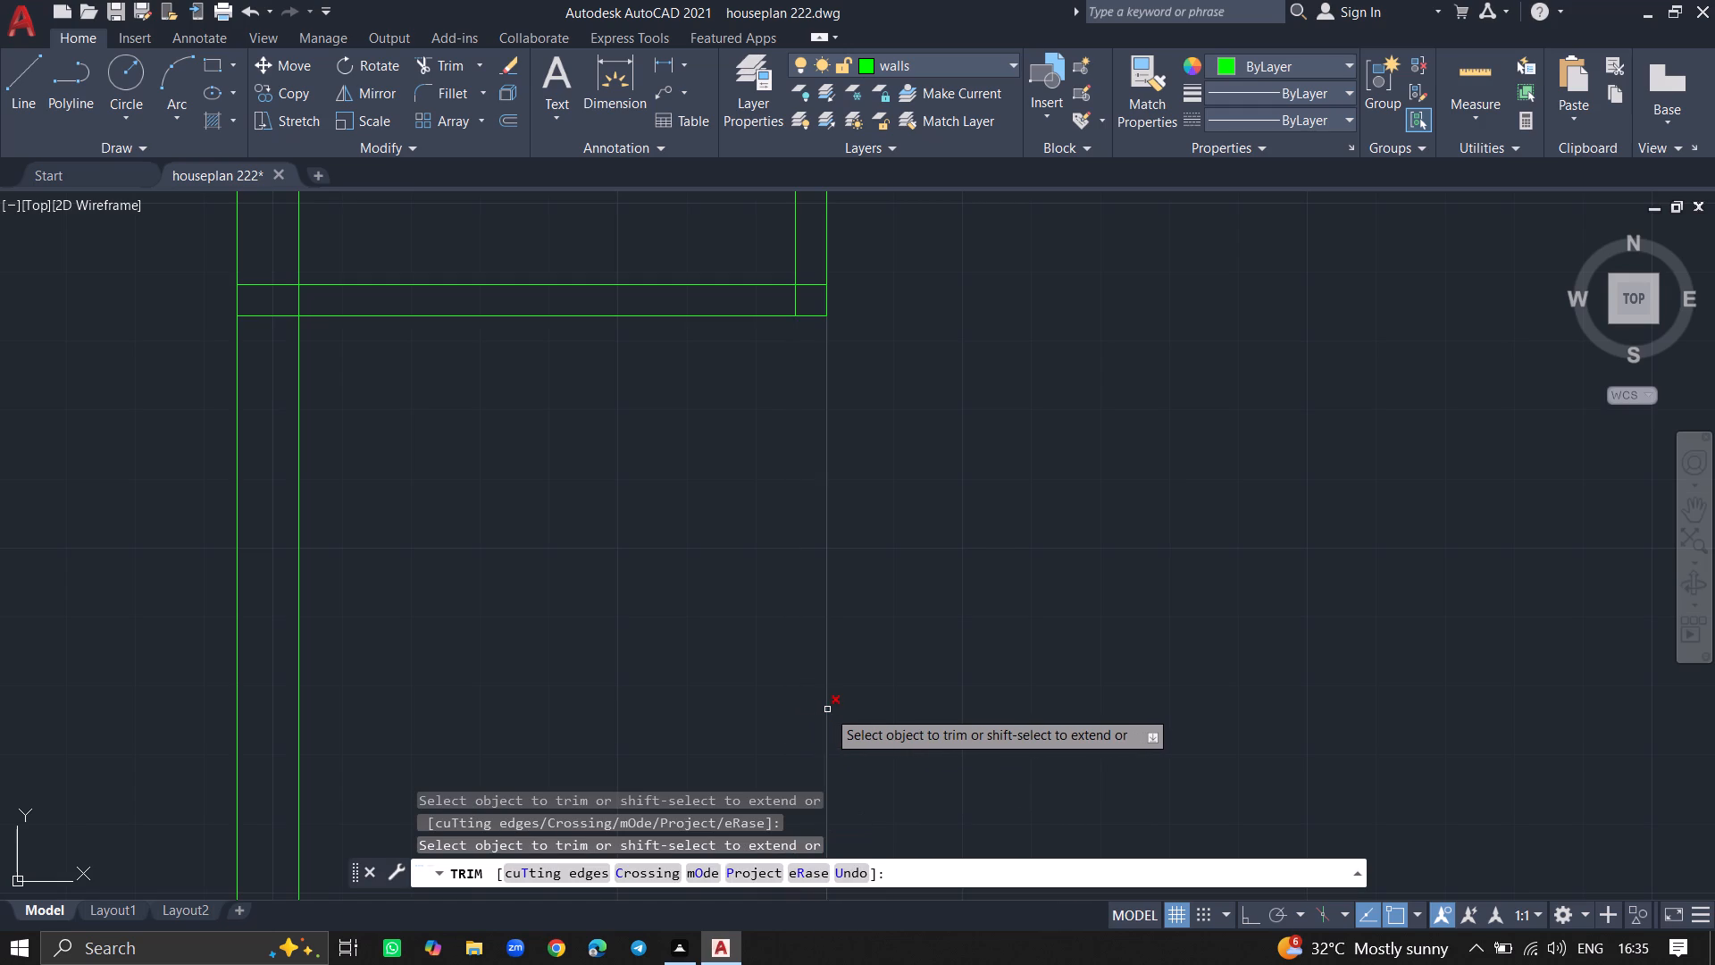
click(827, 709)
key(Return)
ctrl+scroll(827, 709, down, 1)
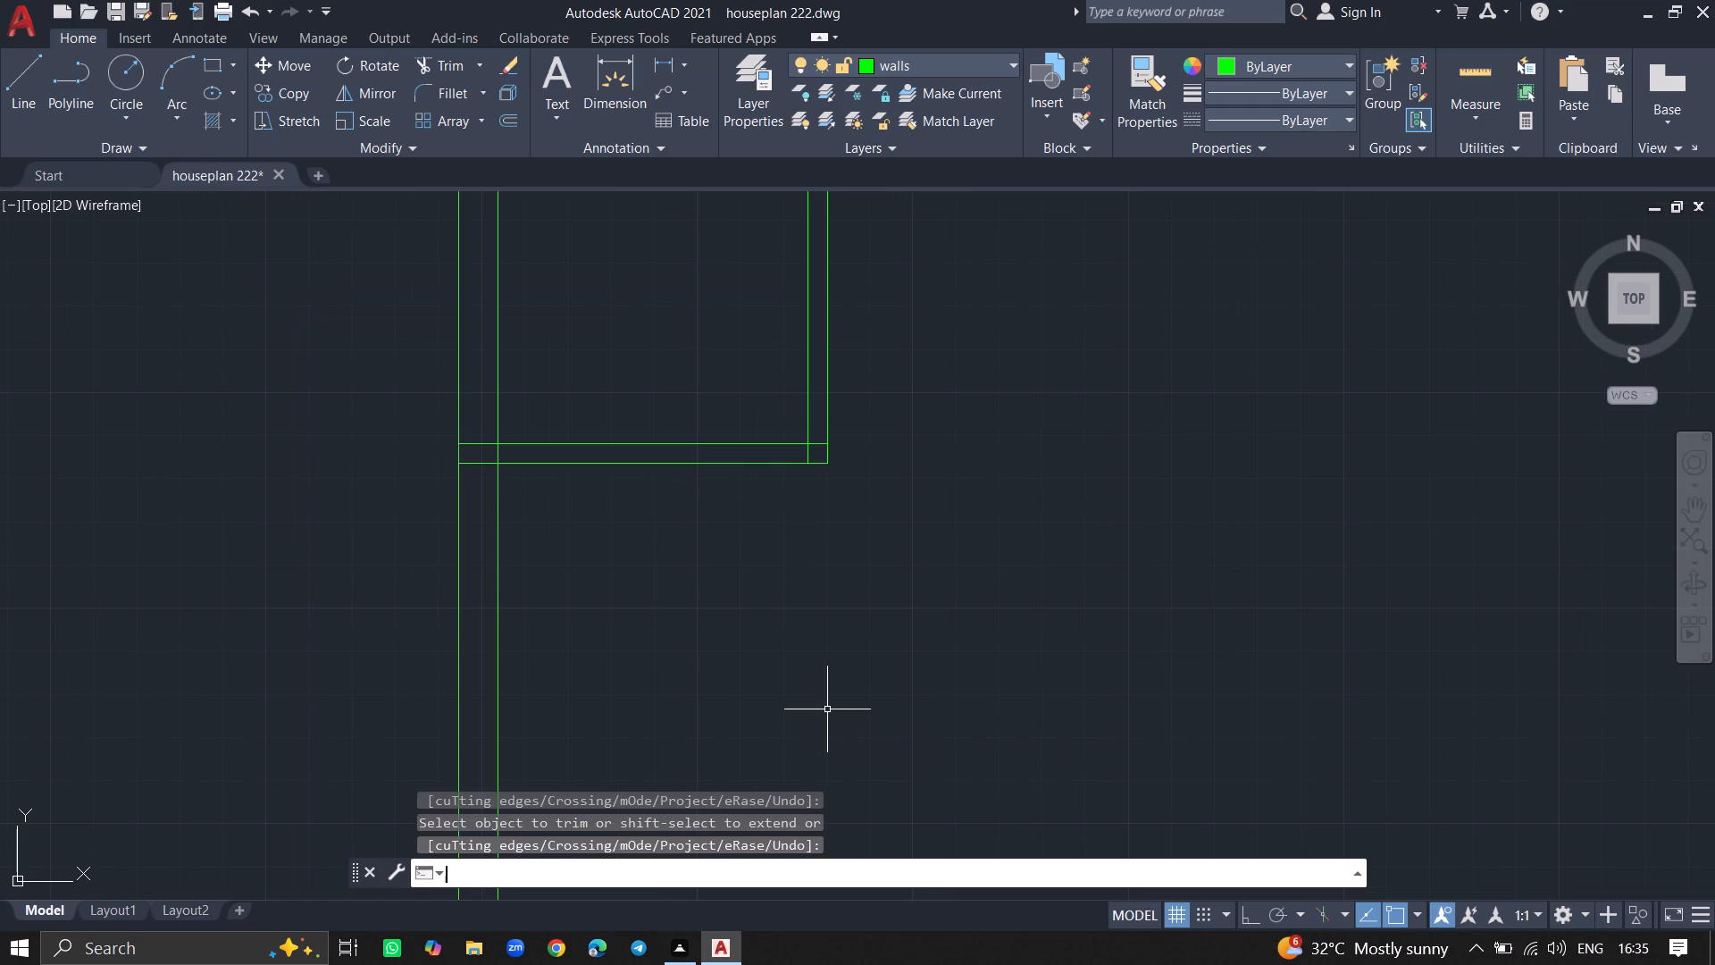
ctrl+scroll(827, 709, down, 3)
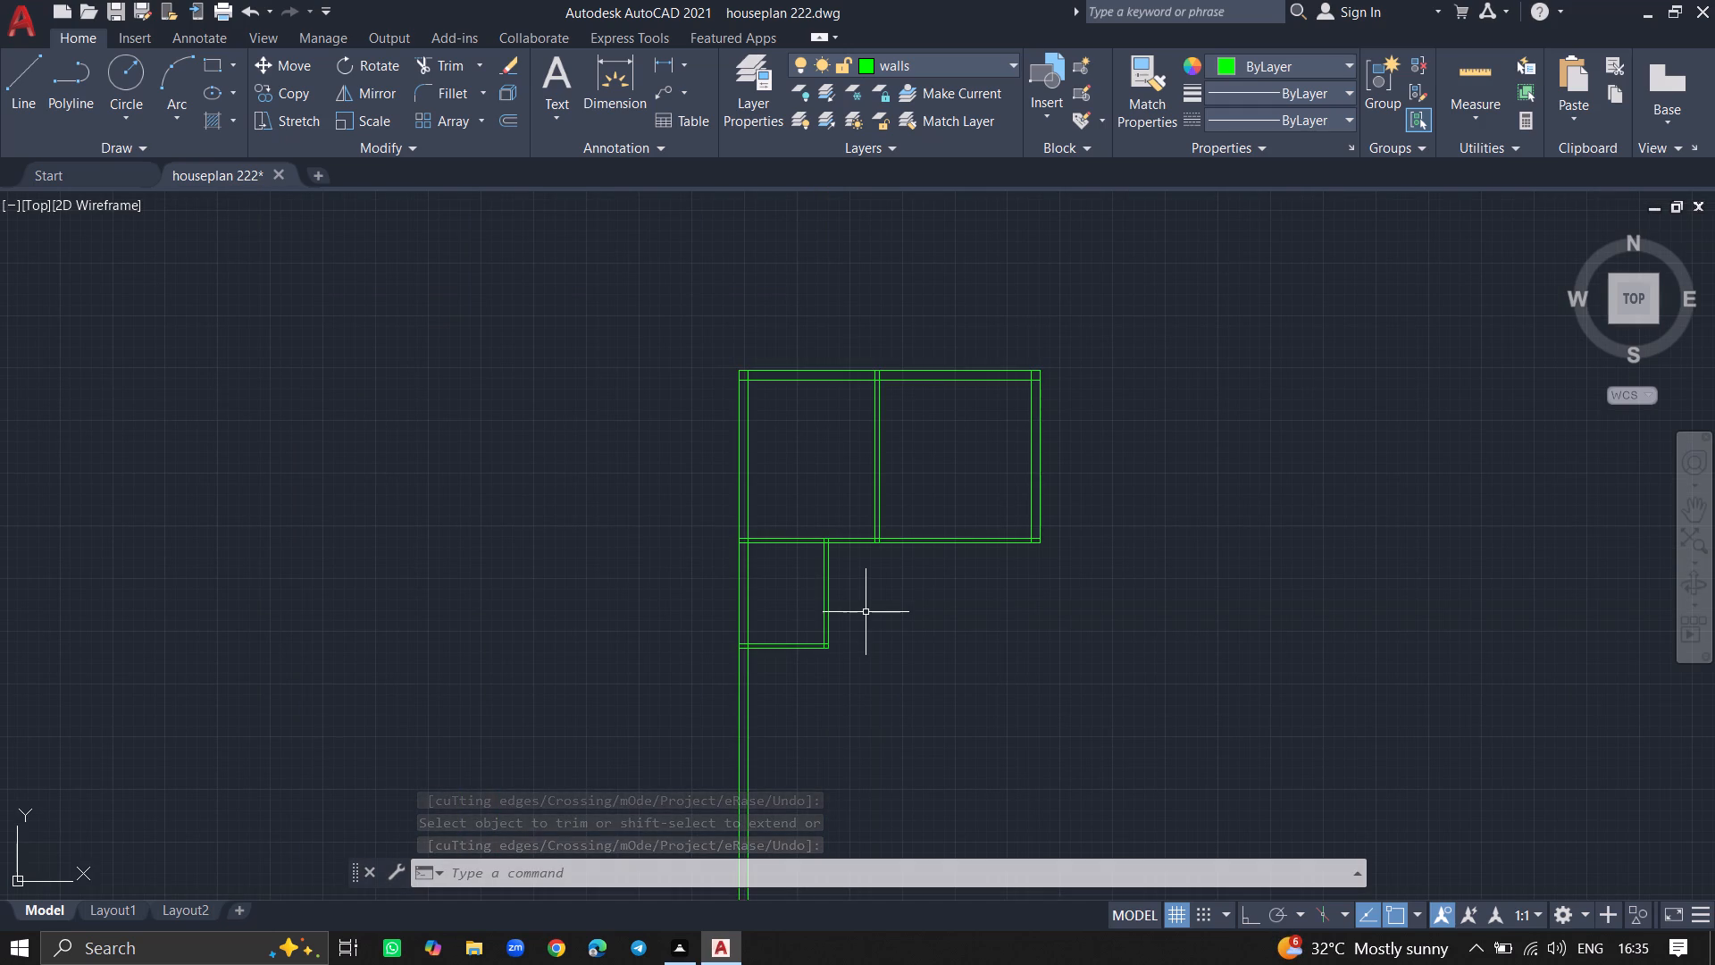
Offset the lower line of the partition beneath the two upper rooms 3'10" downward.
ctrl+scroll(1040, 547, up, 4)
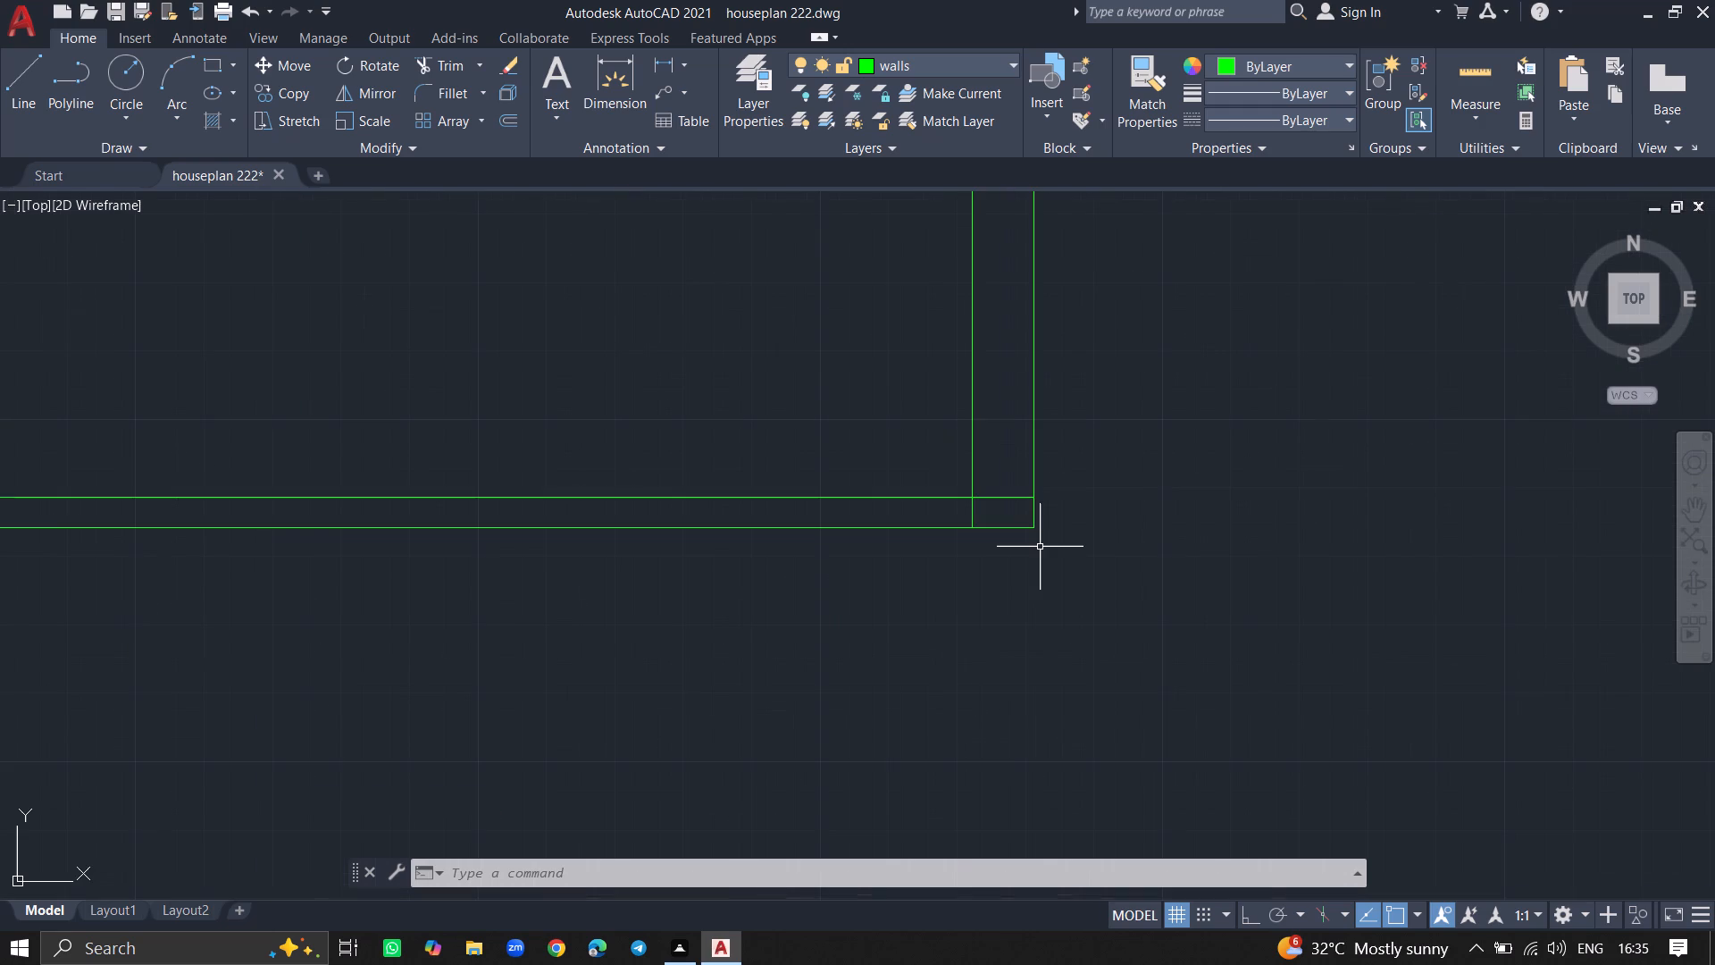
ctrl+scroll(1030, 600, down, 2)
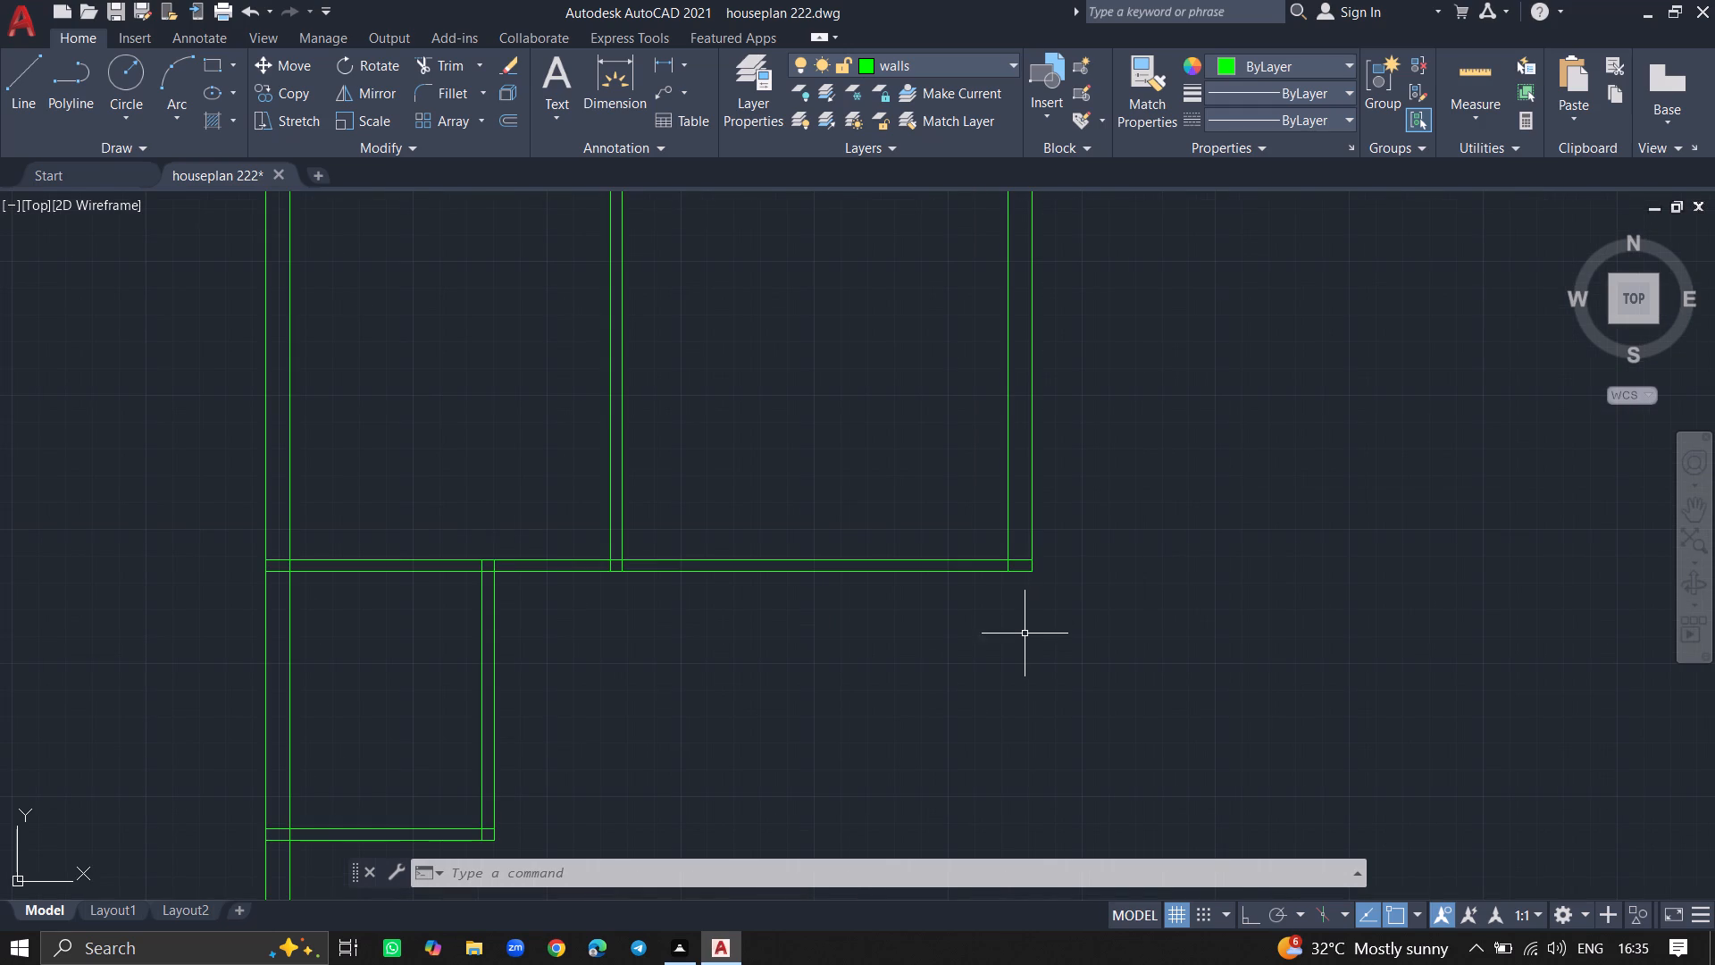
ctrl+scroll(1025, 637, down, 1)
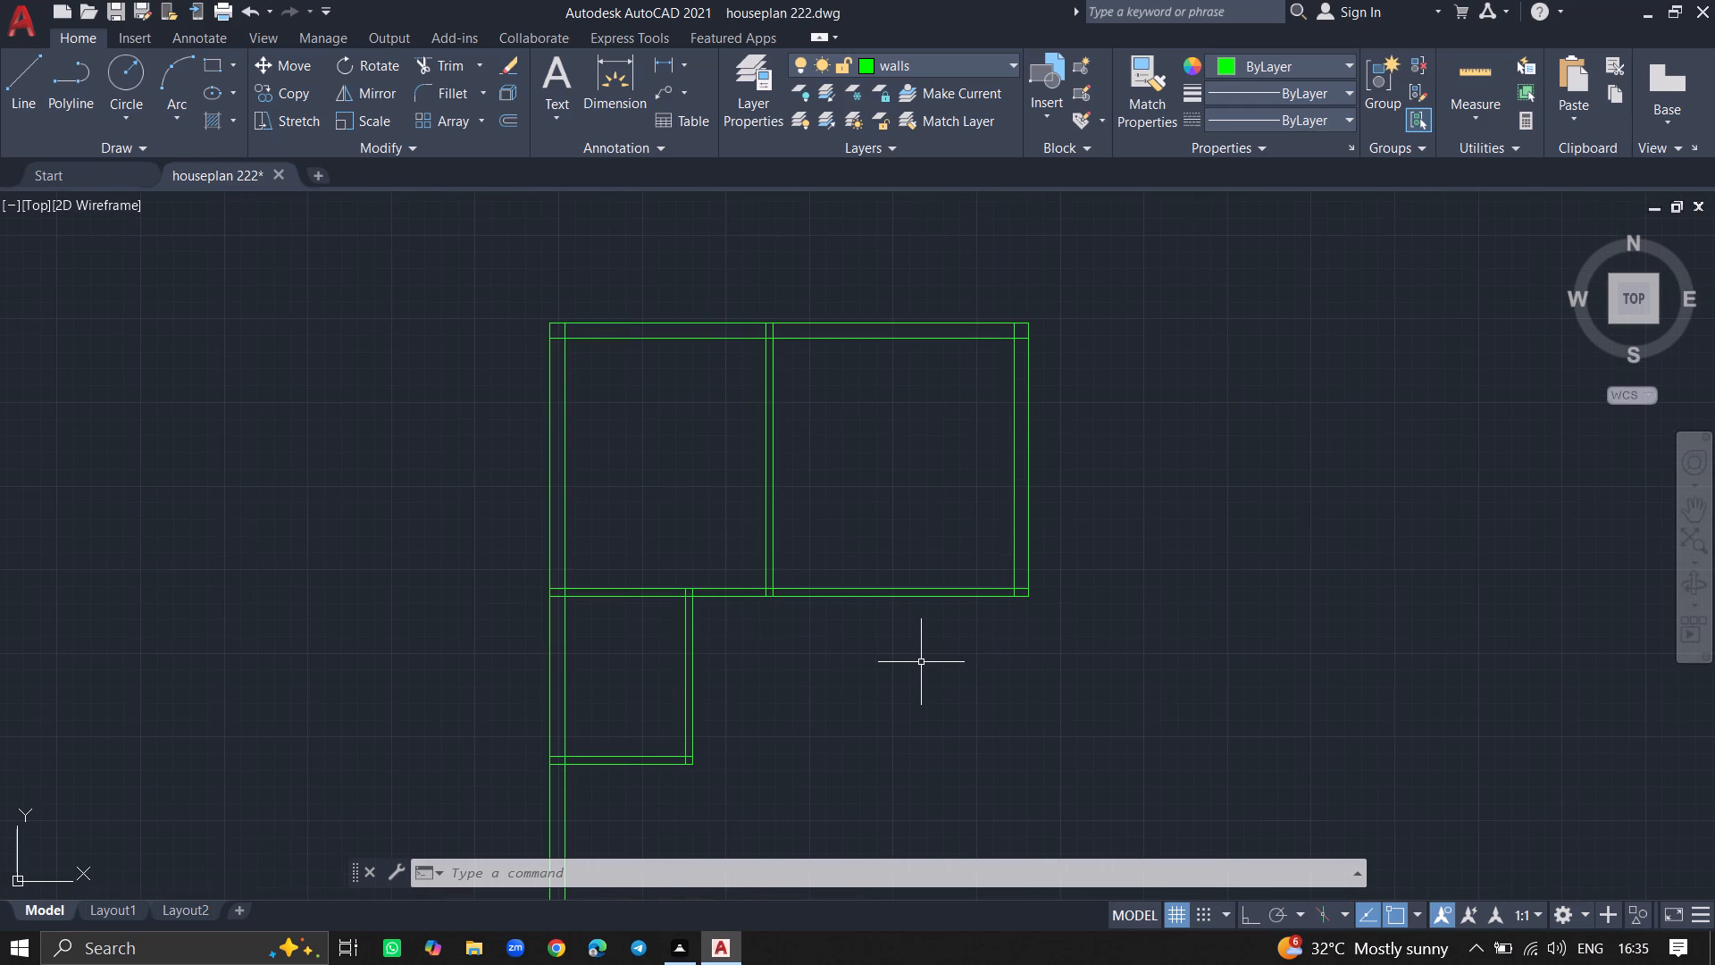
key(o)
text(gg)
key(BackSpace)
key(BackSpace)
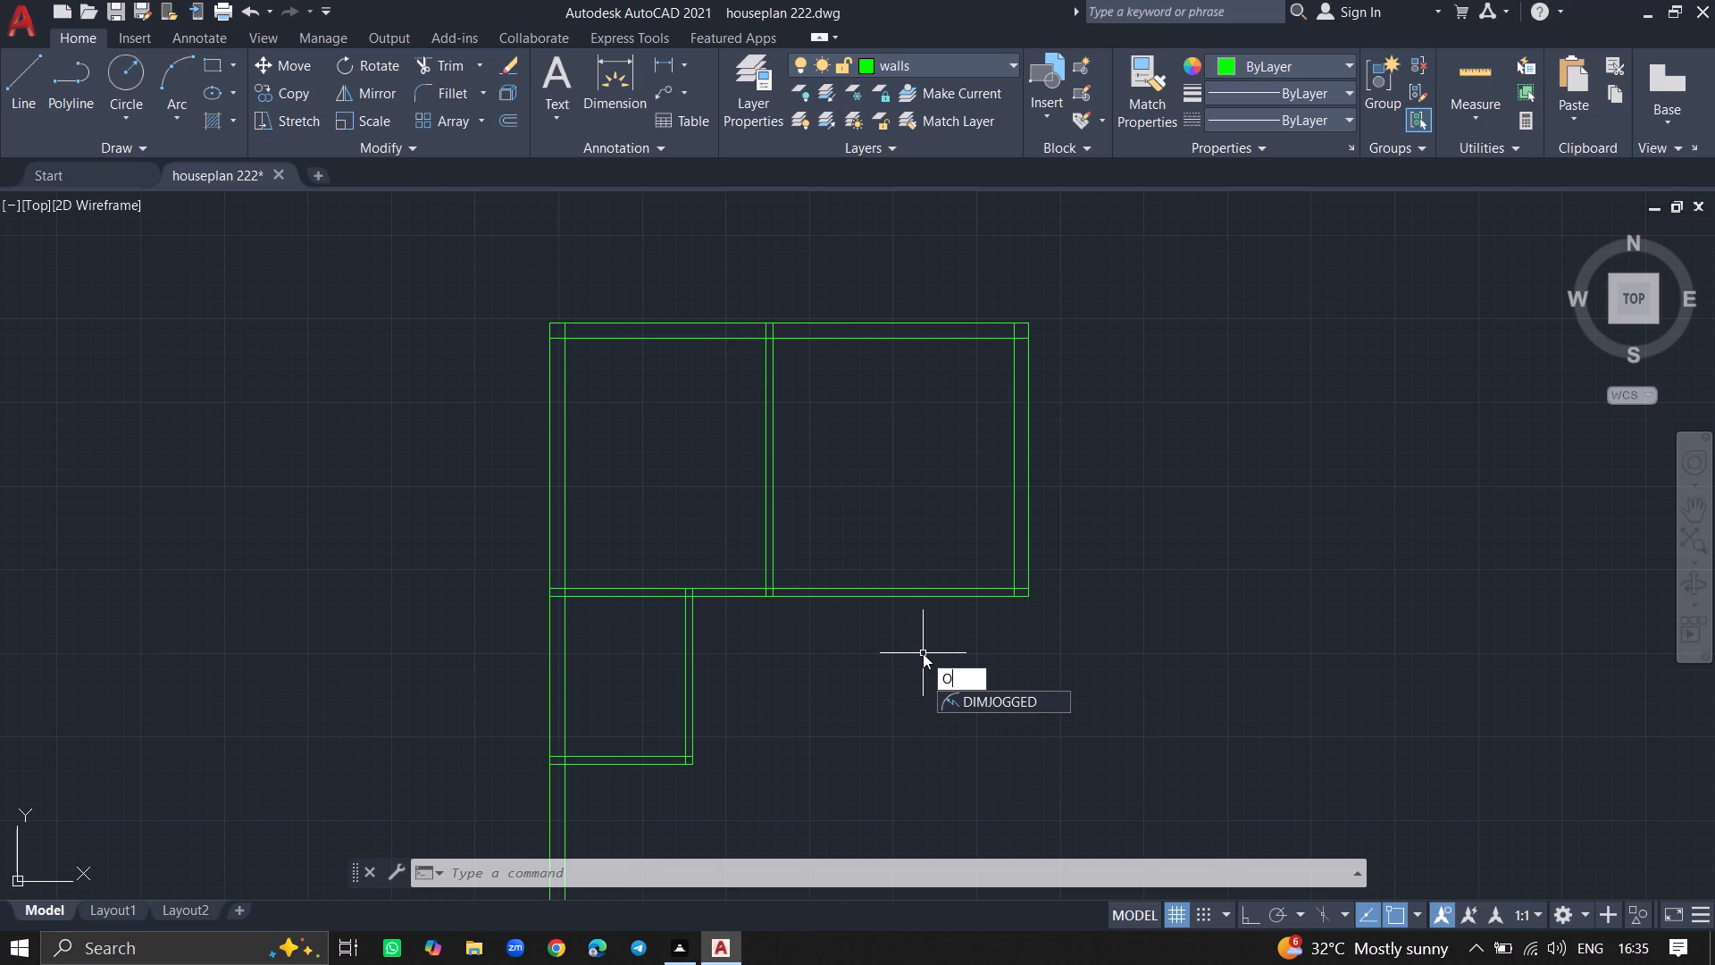
text(ff)
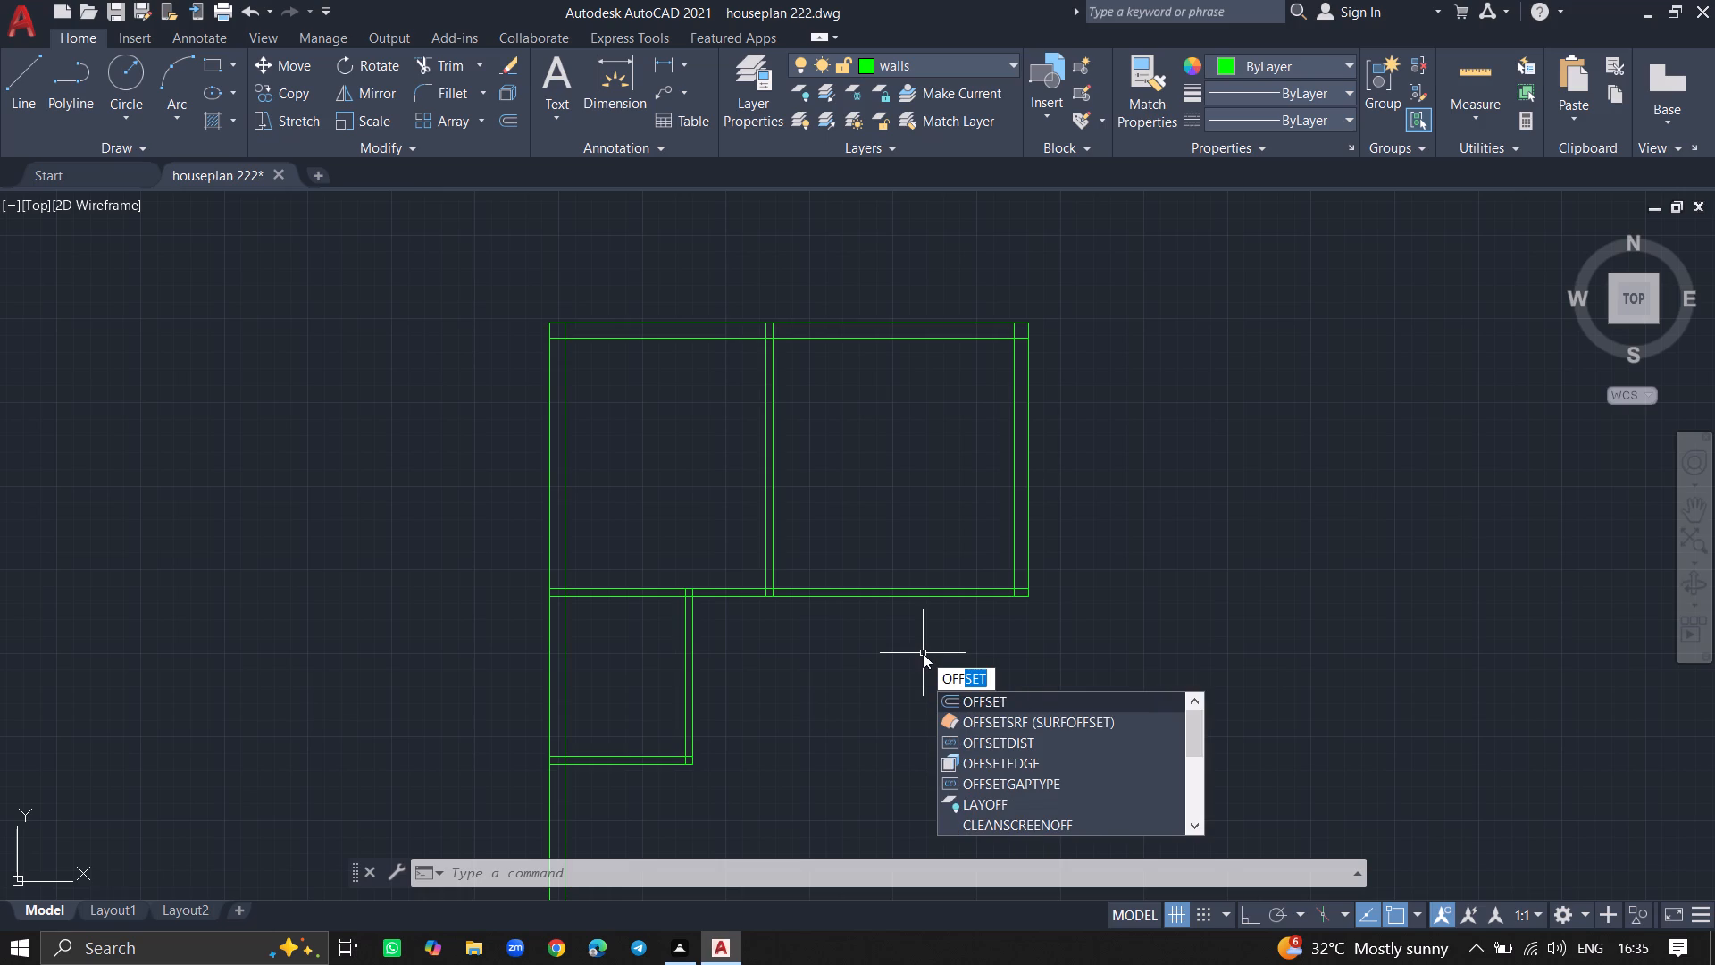
text(set)
key(Return)
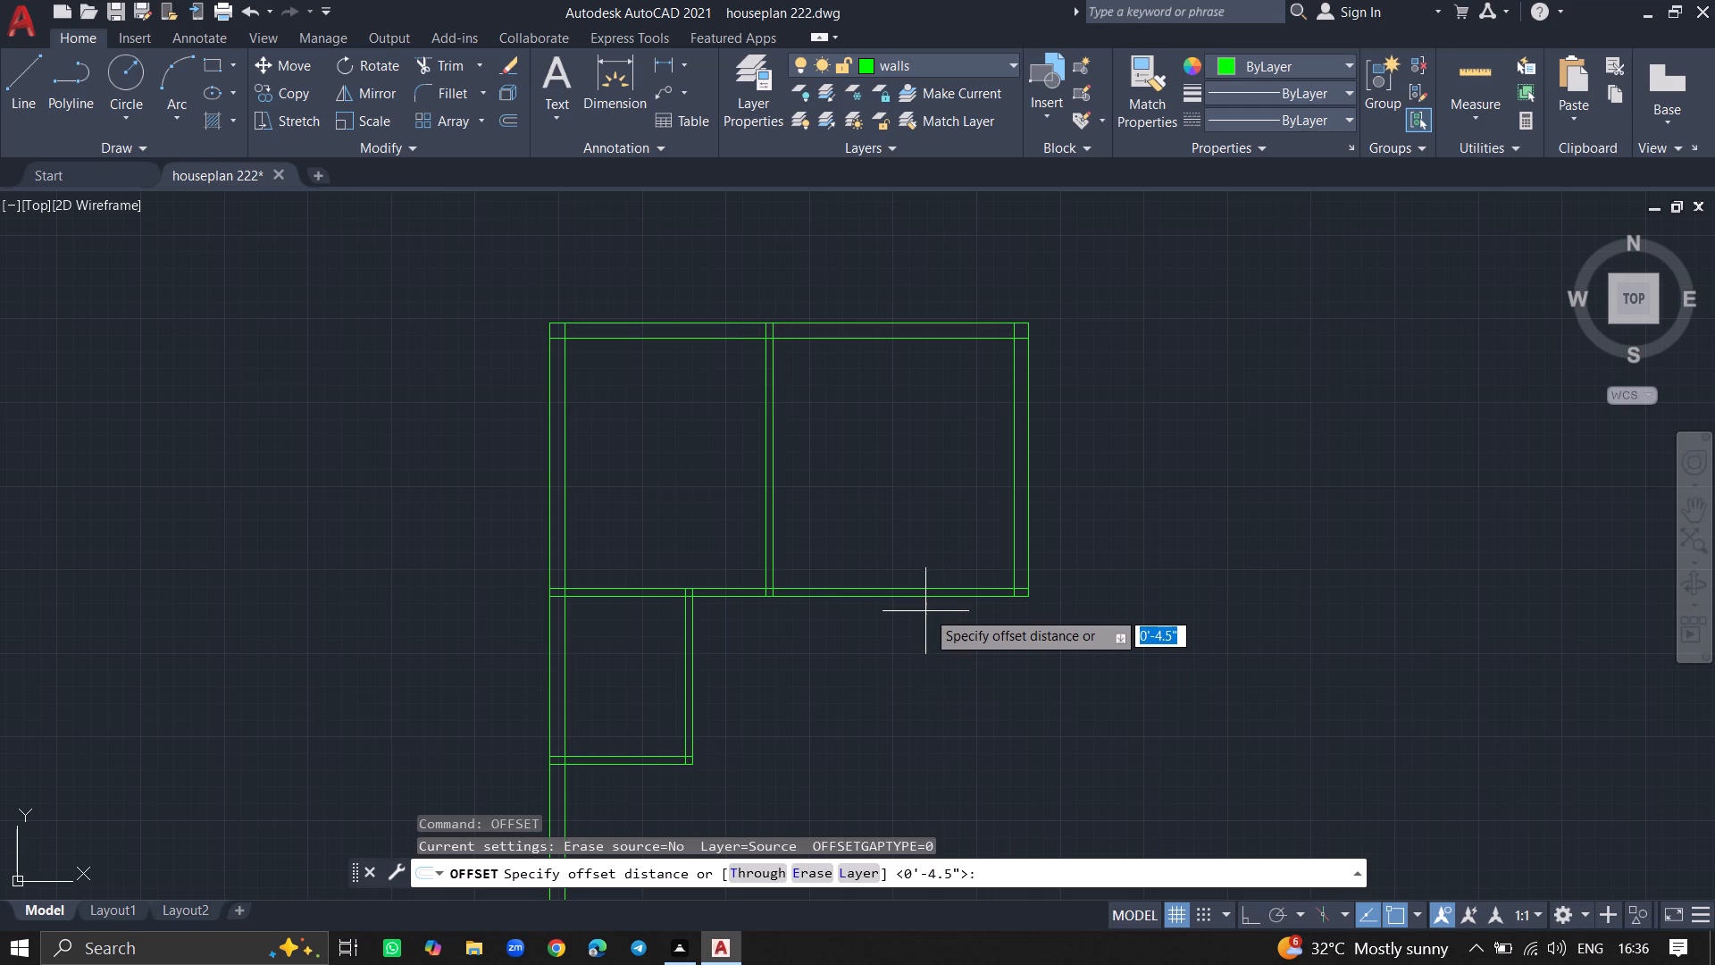
ctrl+scroll(926, 609, up, 1)
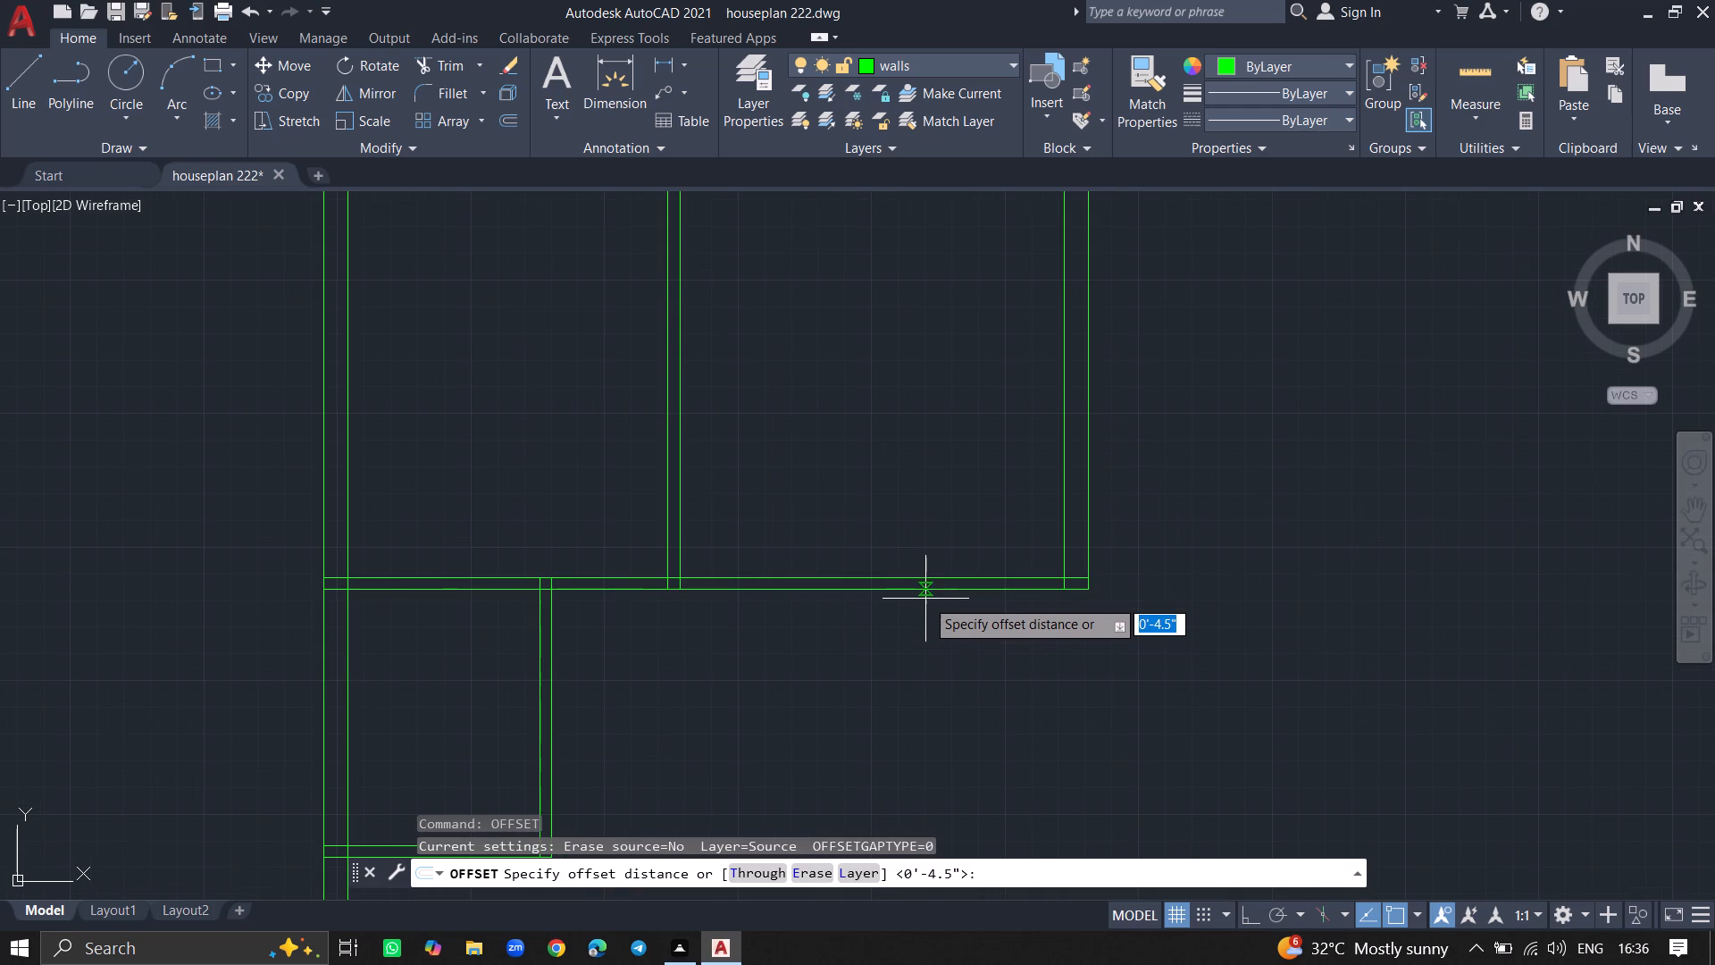
ctrl+scroll(925, 599, up, 1)
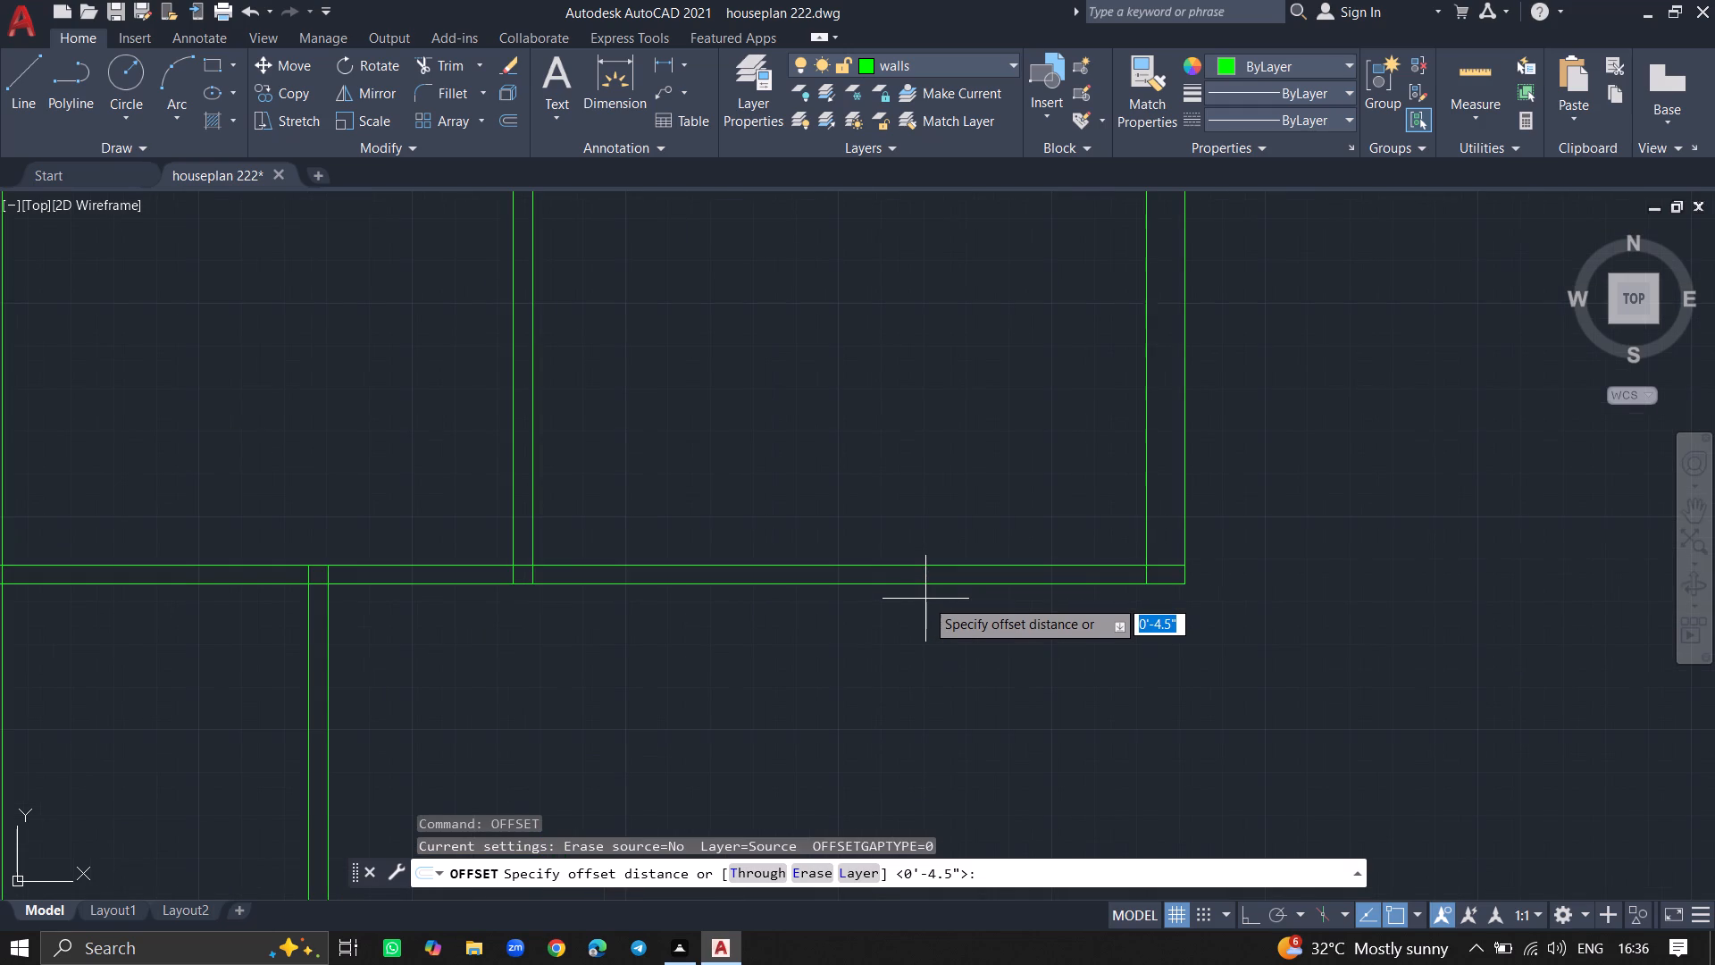
key(3)
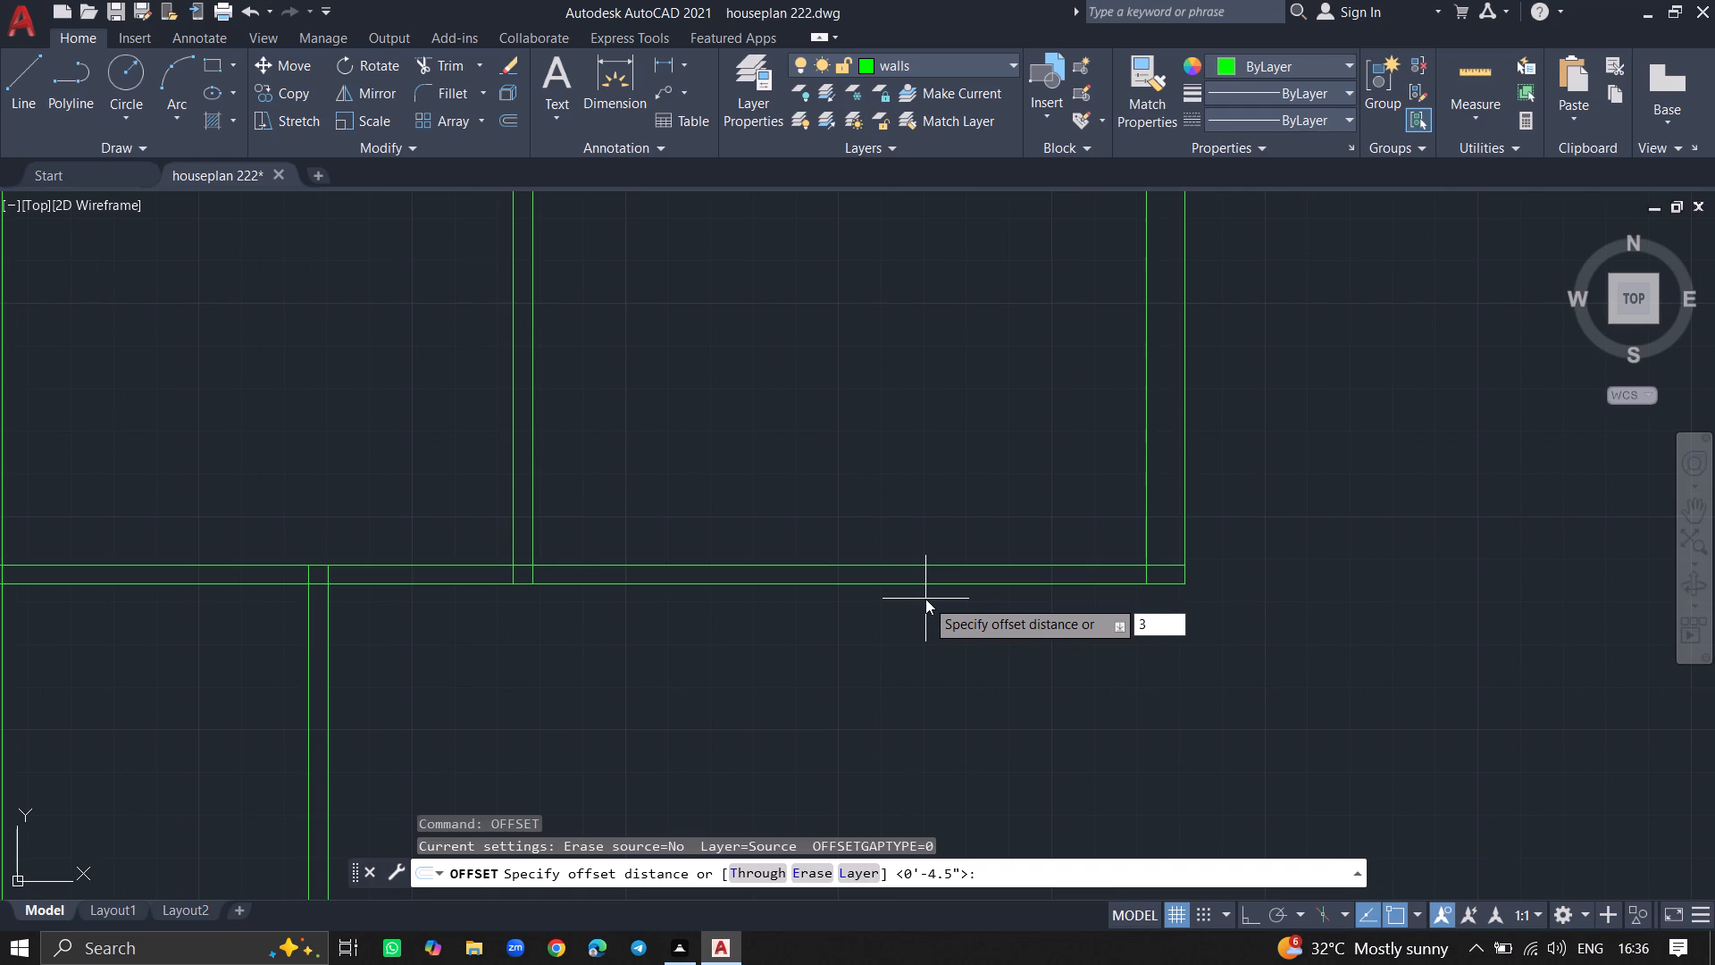
key(apostrophe)
key(1)
key(0)
key(shift+quotedbl)
key(Return)
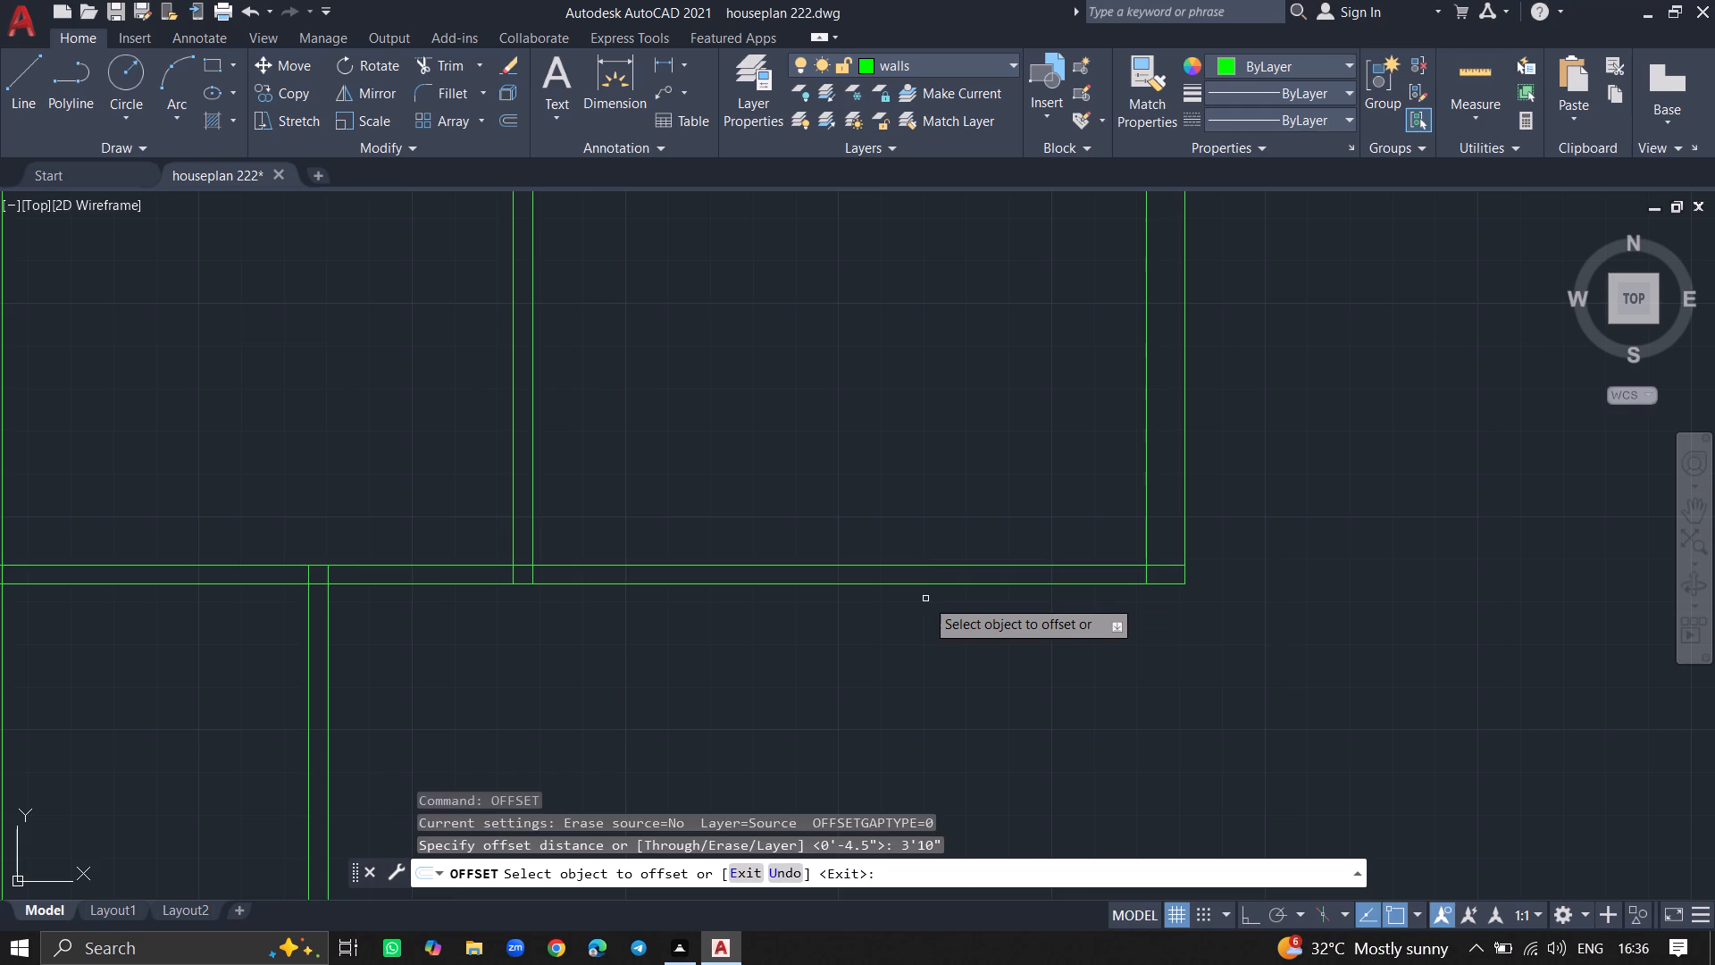
click(927, 581)
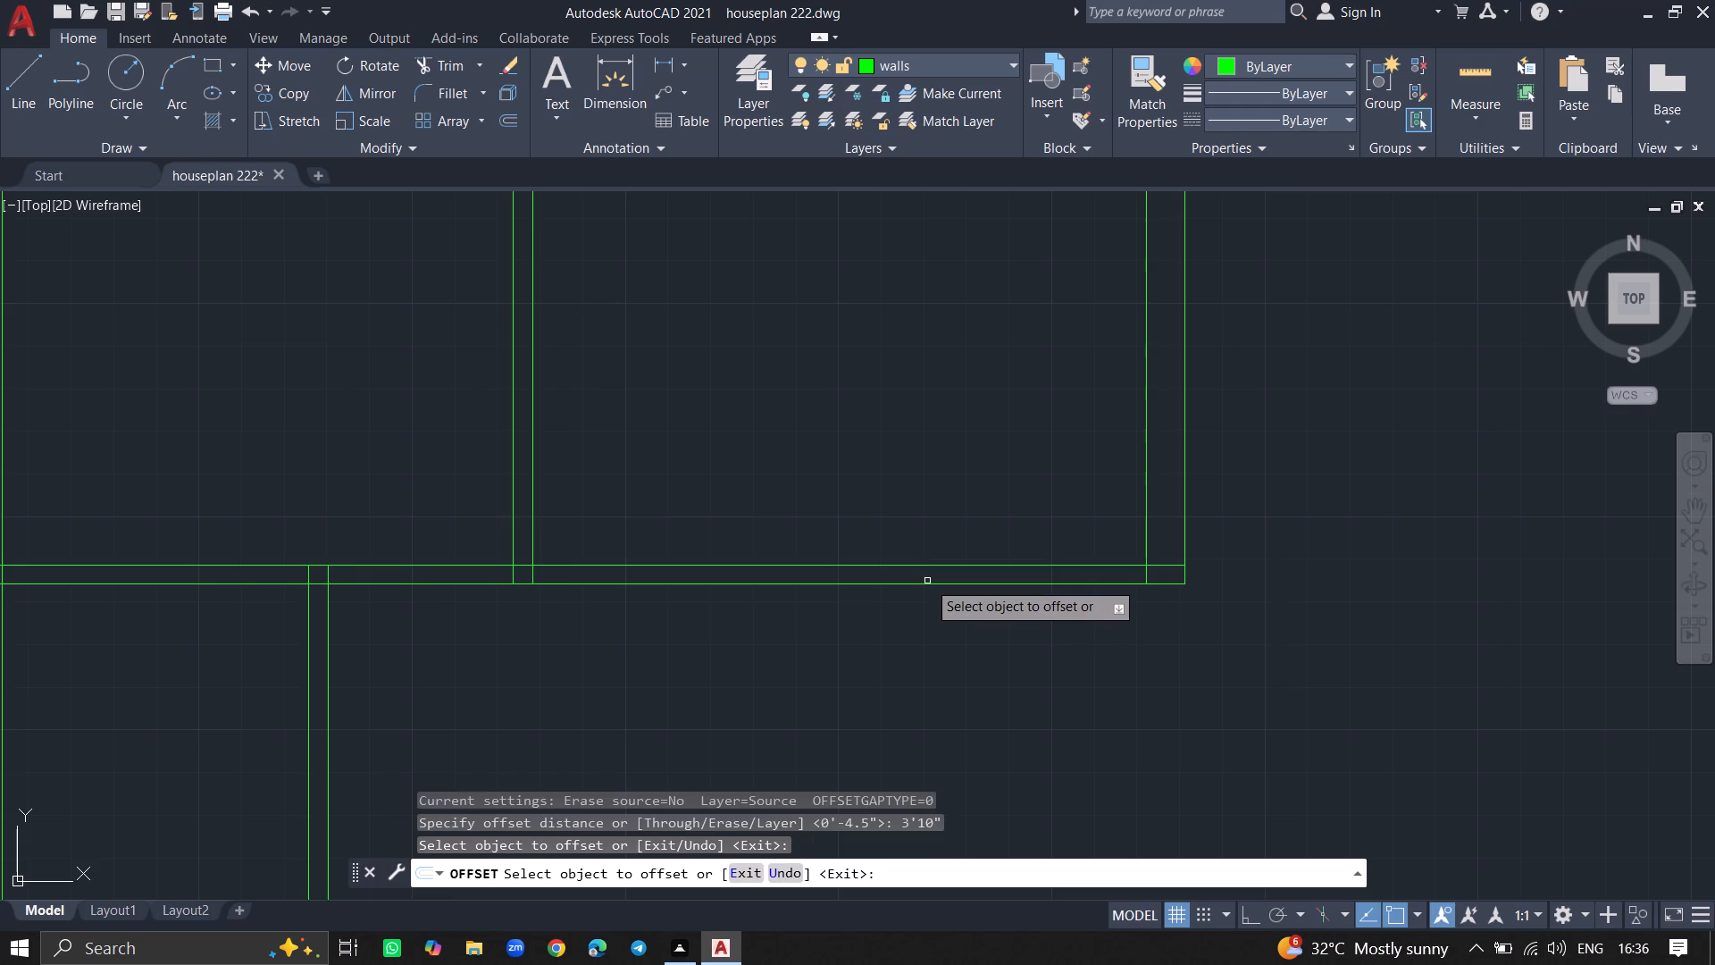
click(927, 585)
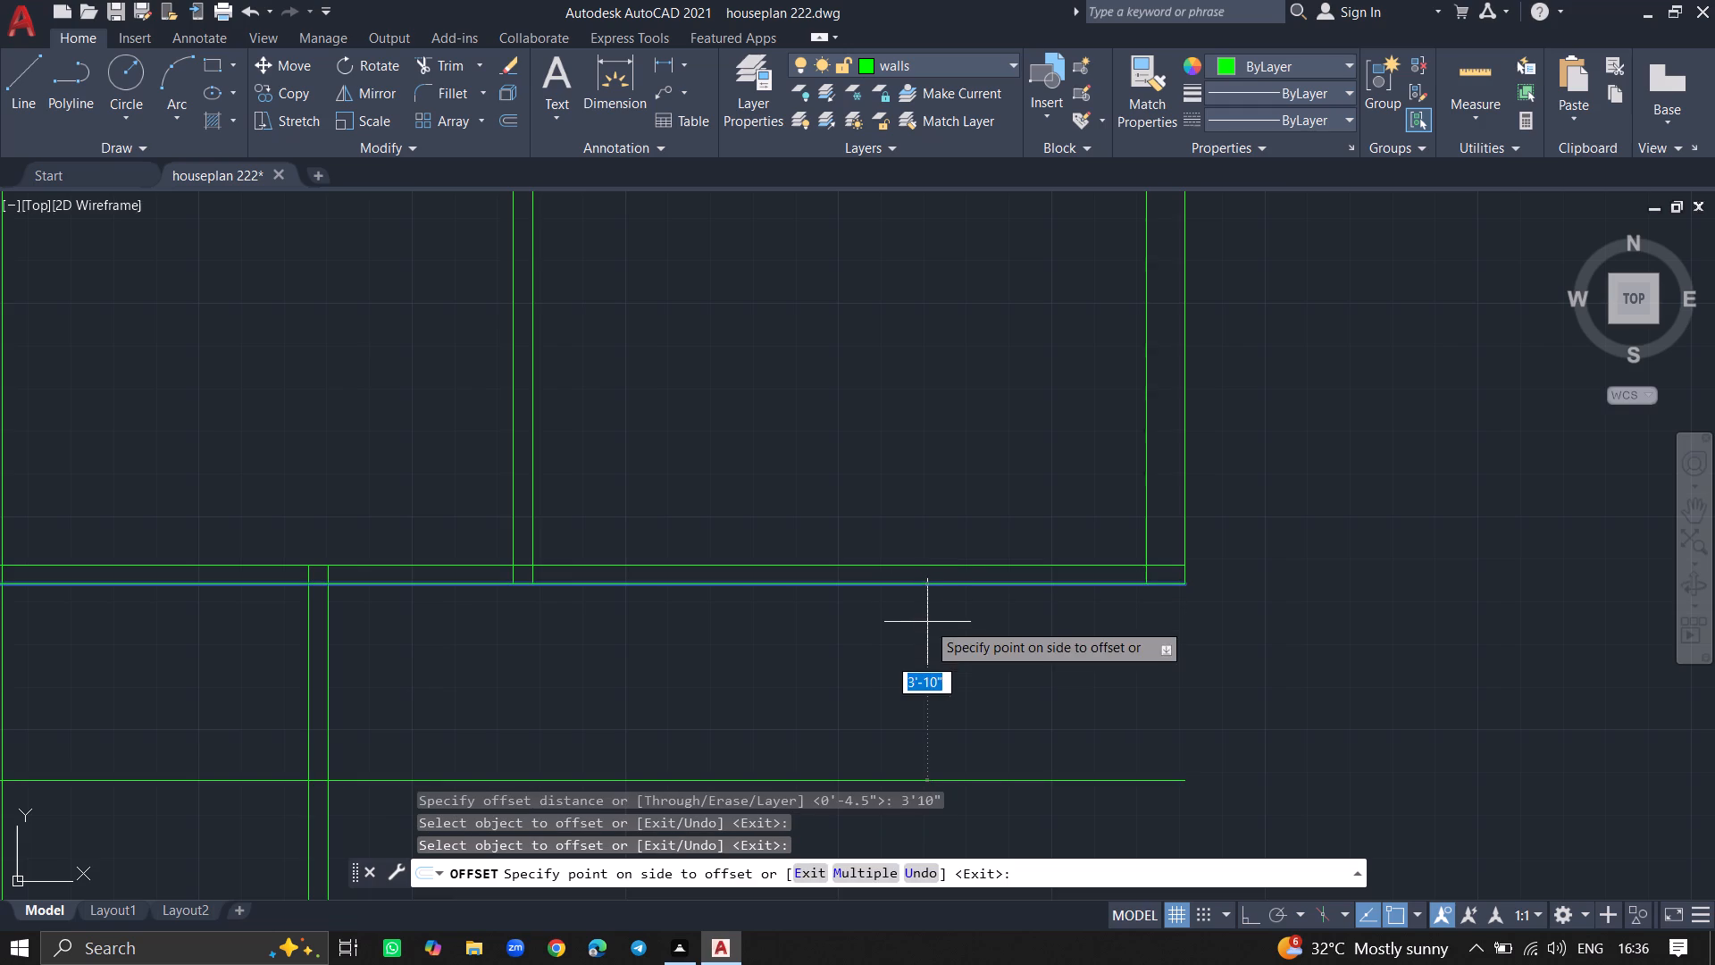
click(927, 642)
key(Return)
Extend both lines of the upper right room's outer right-hand wall down to the new horizontal line.
ctrl+scroll(927, 642, down, 3)
ctrl+scroll(840, 711, up, 1)
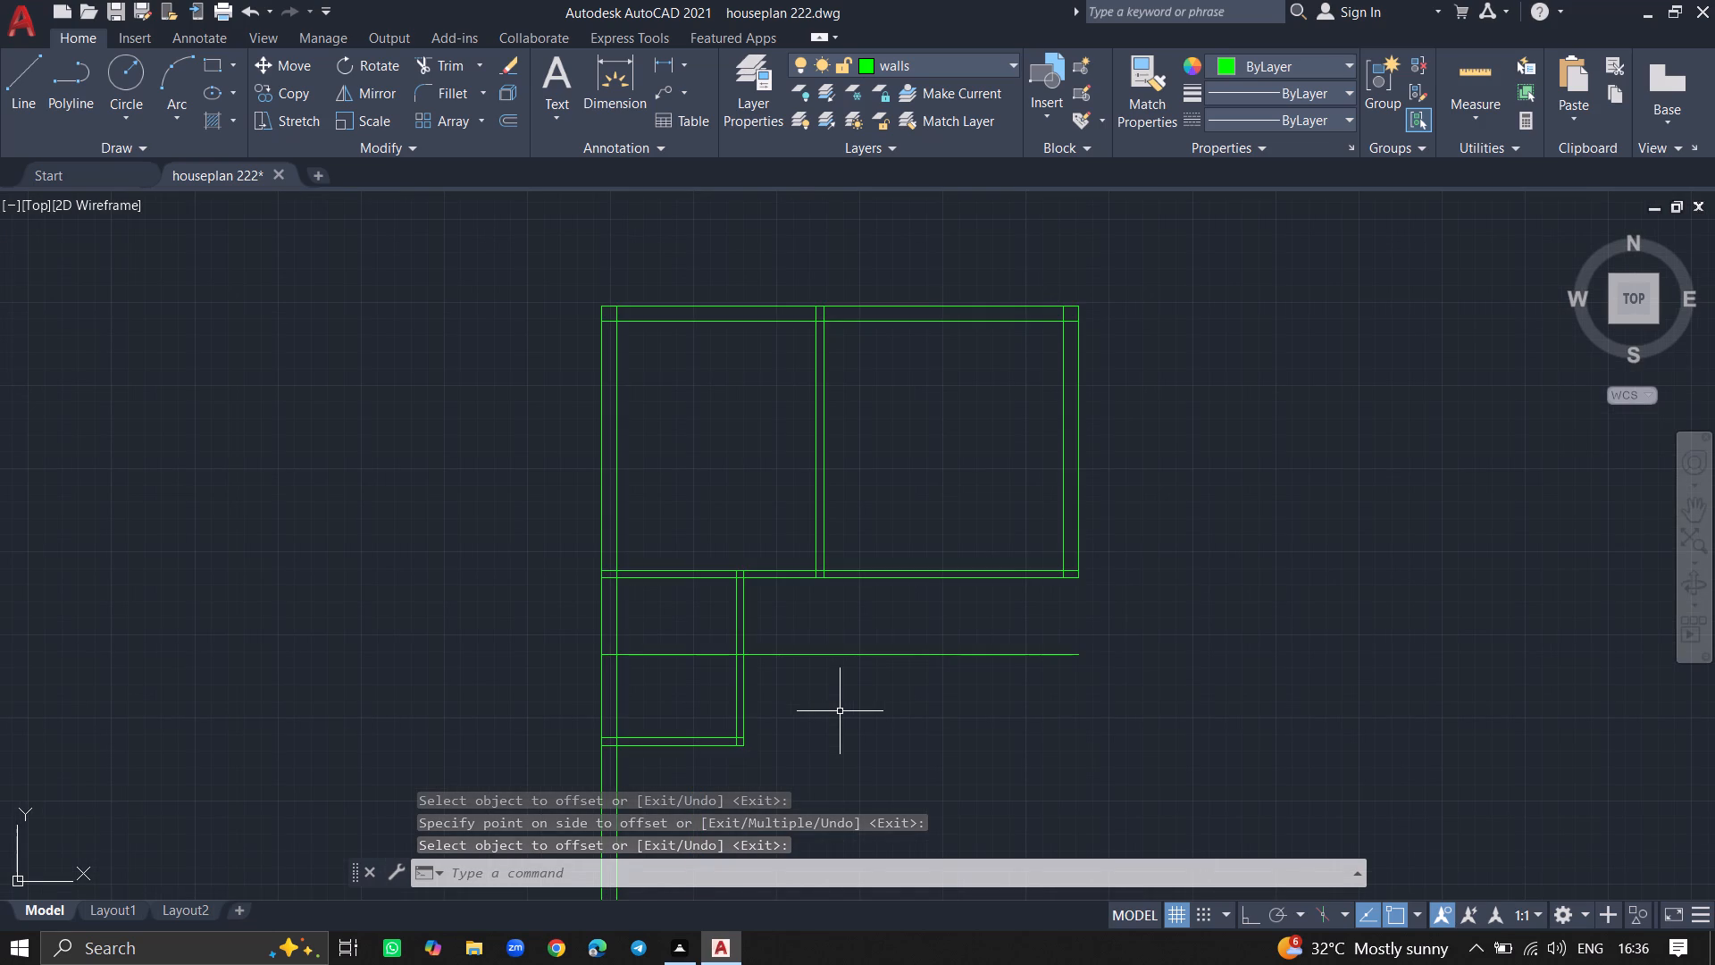
ctrl+scroll(840, 711, up, 1)
text(ex)
key(Return)
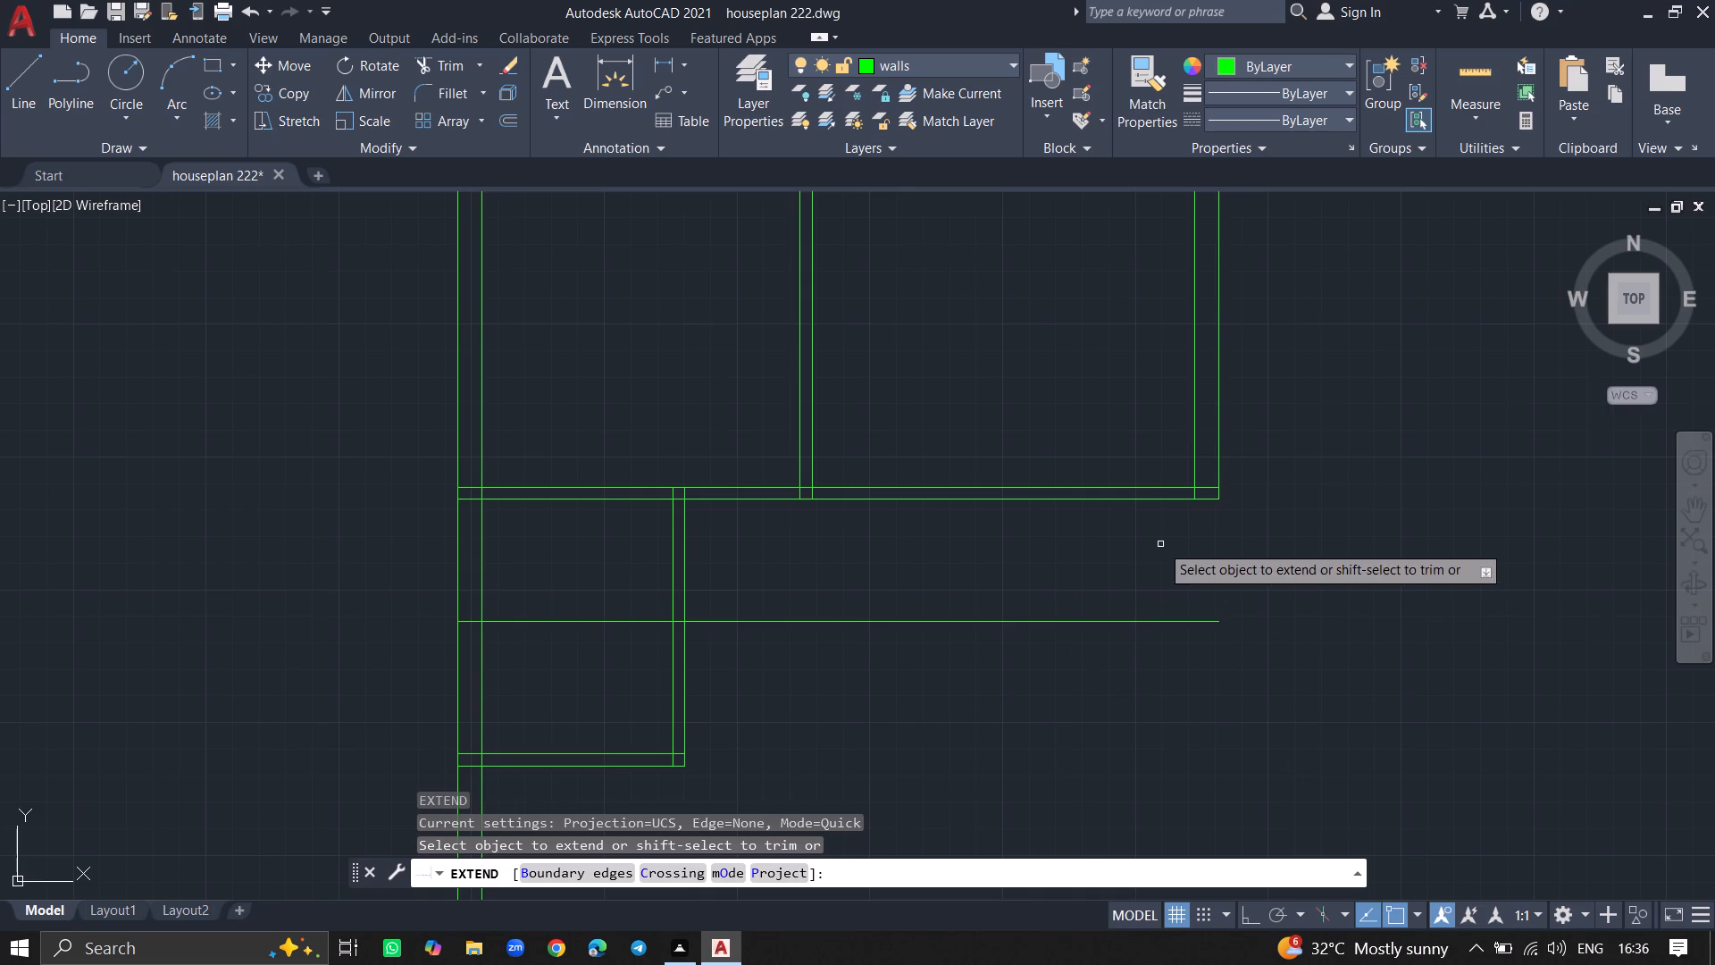
click(1196, 470)
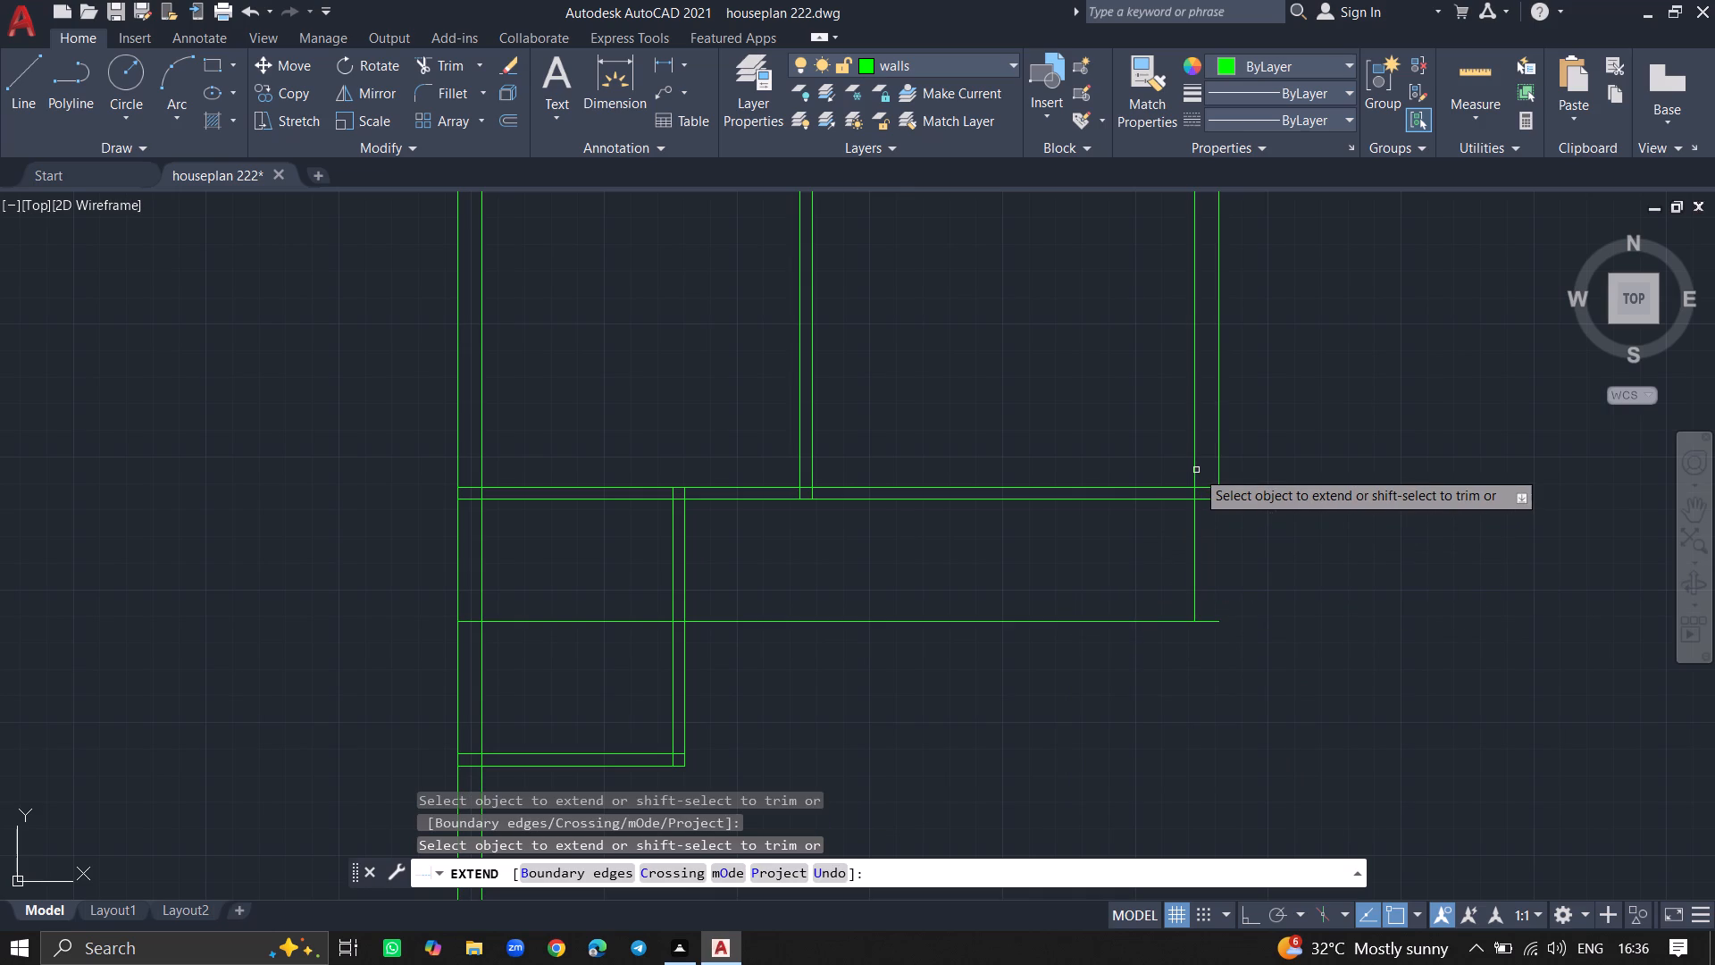
click(1221, 468)
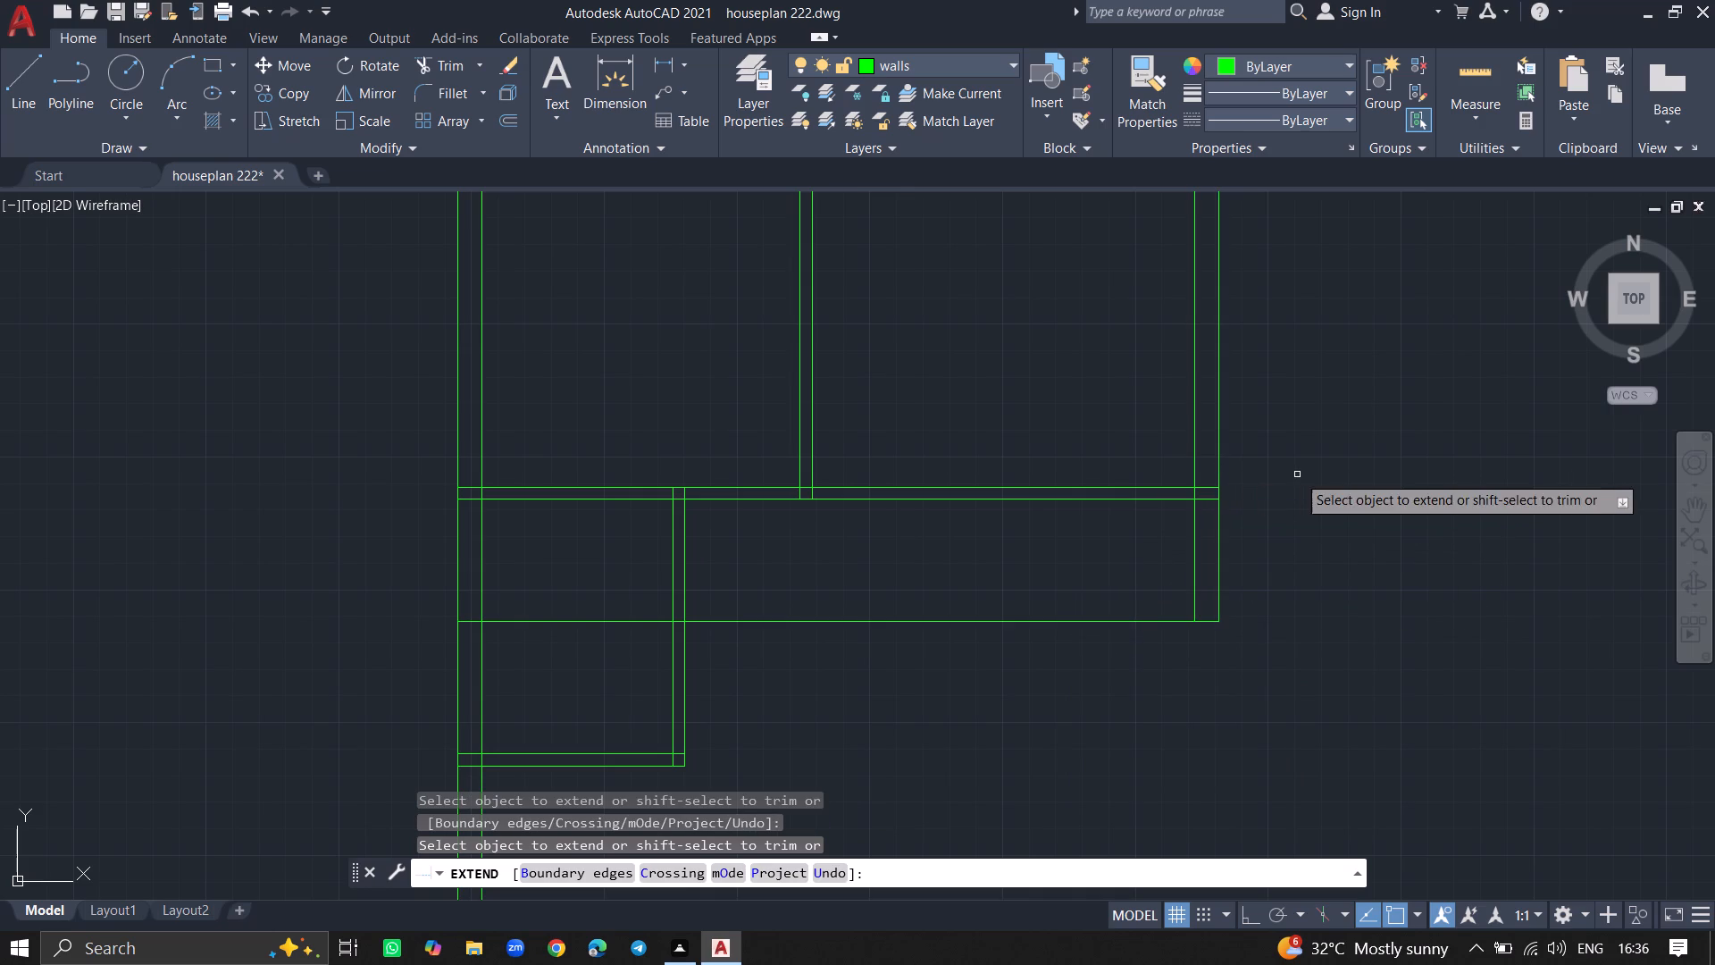
key(Return)
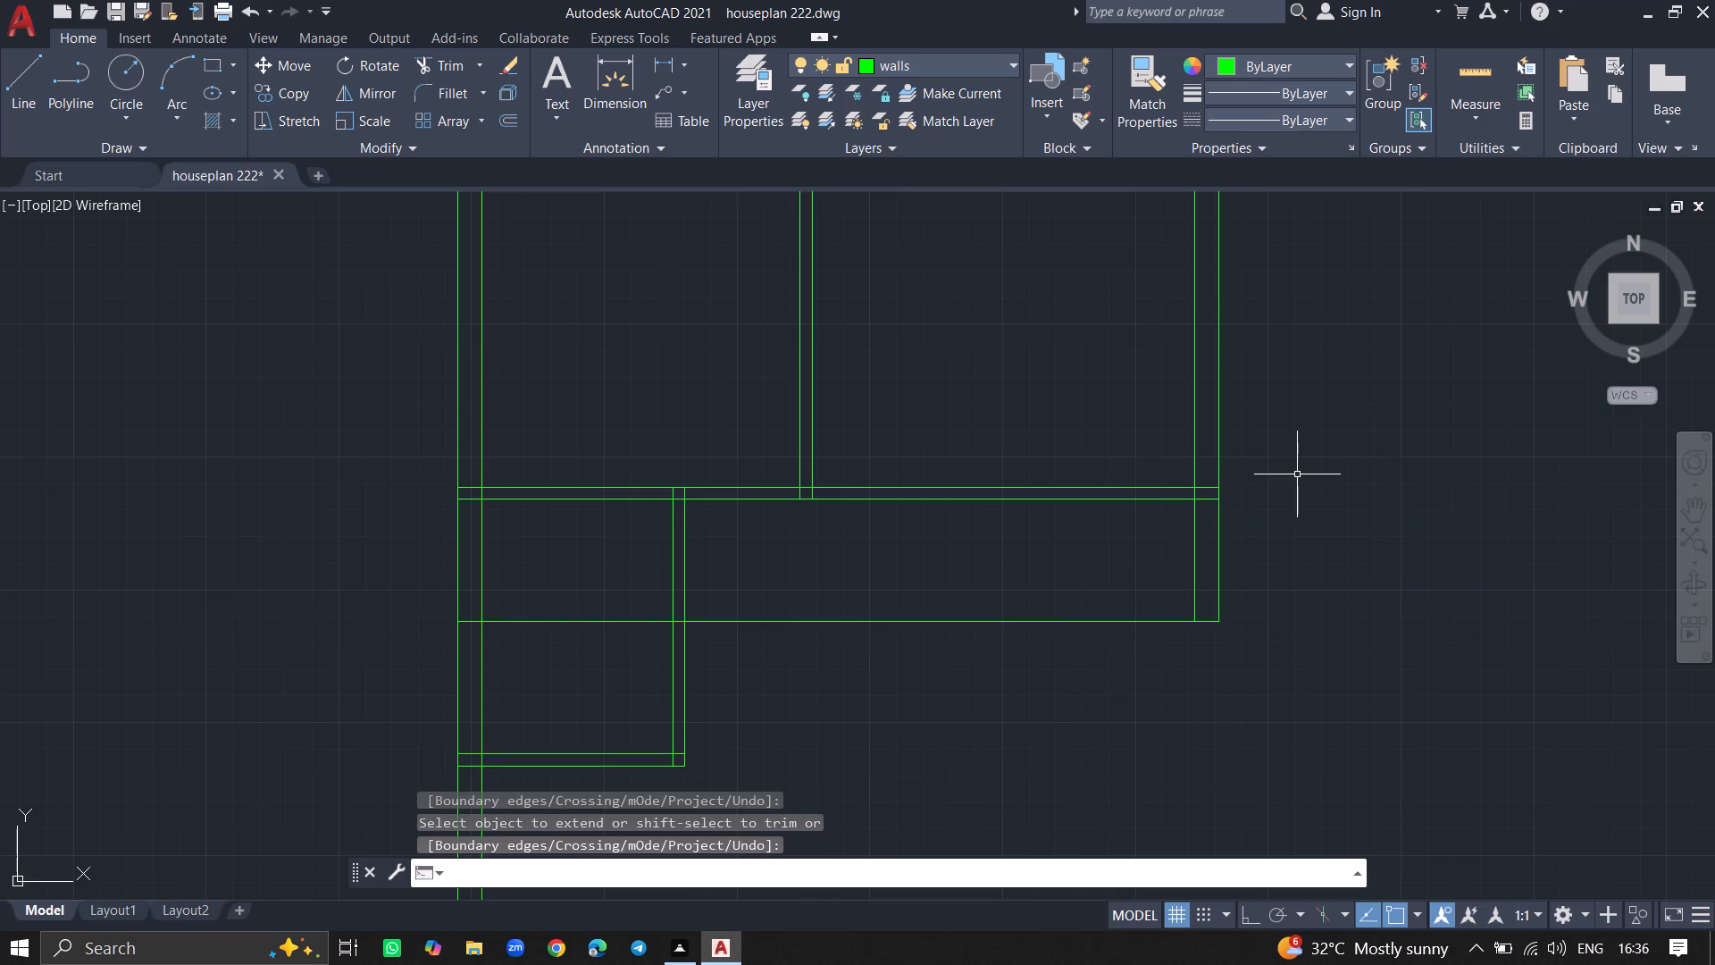
Offset the inner line of the outer right-hand wall 7'5" to the left.
ctrl+scroll(1297, 474, down, 2)
ctrl+scroll(1214, 526, up, 2)
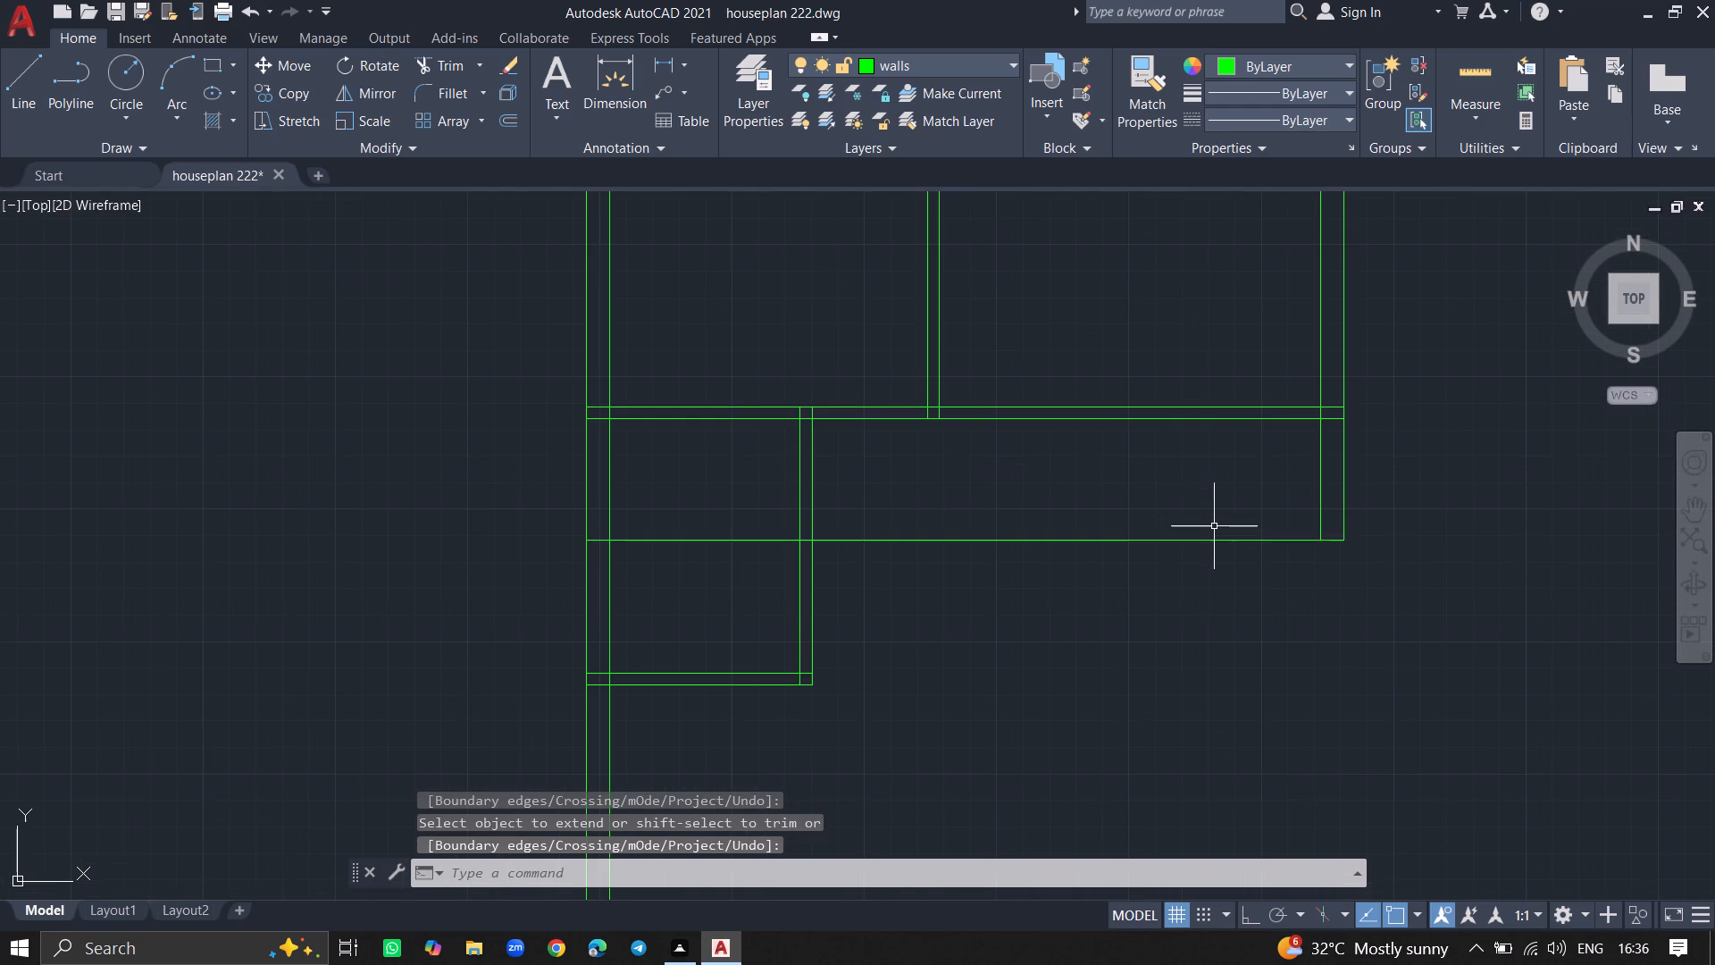
text(offset)
key(Return)
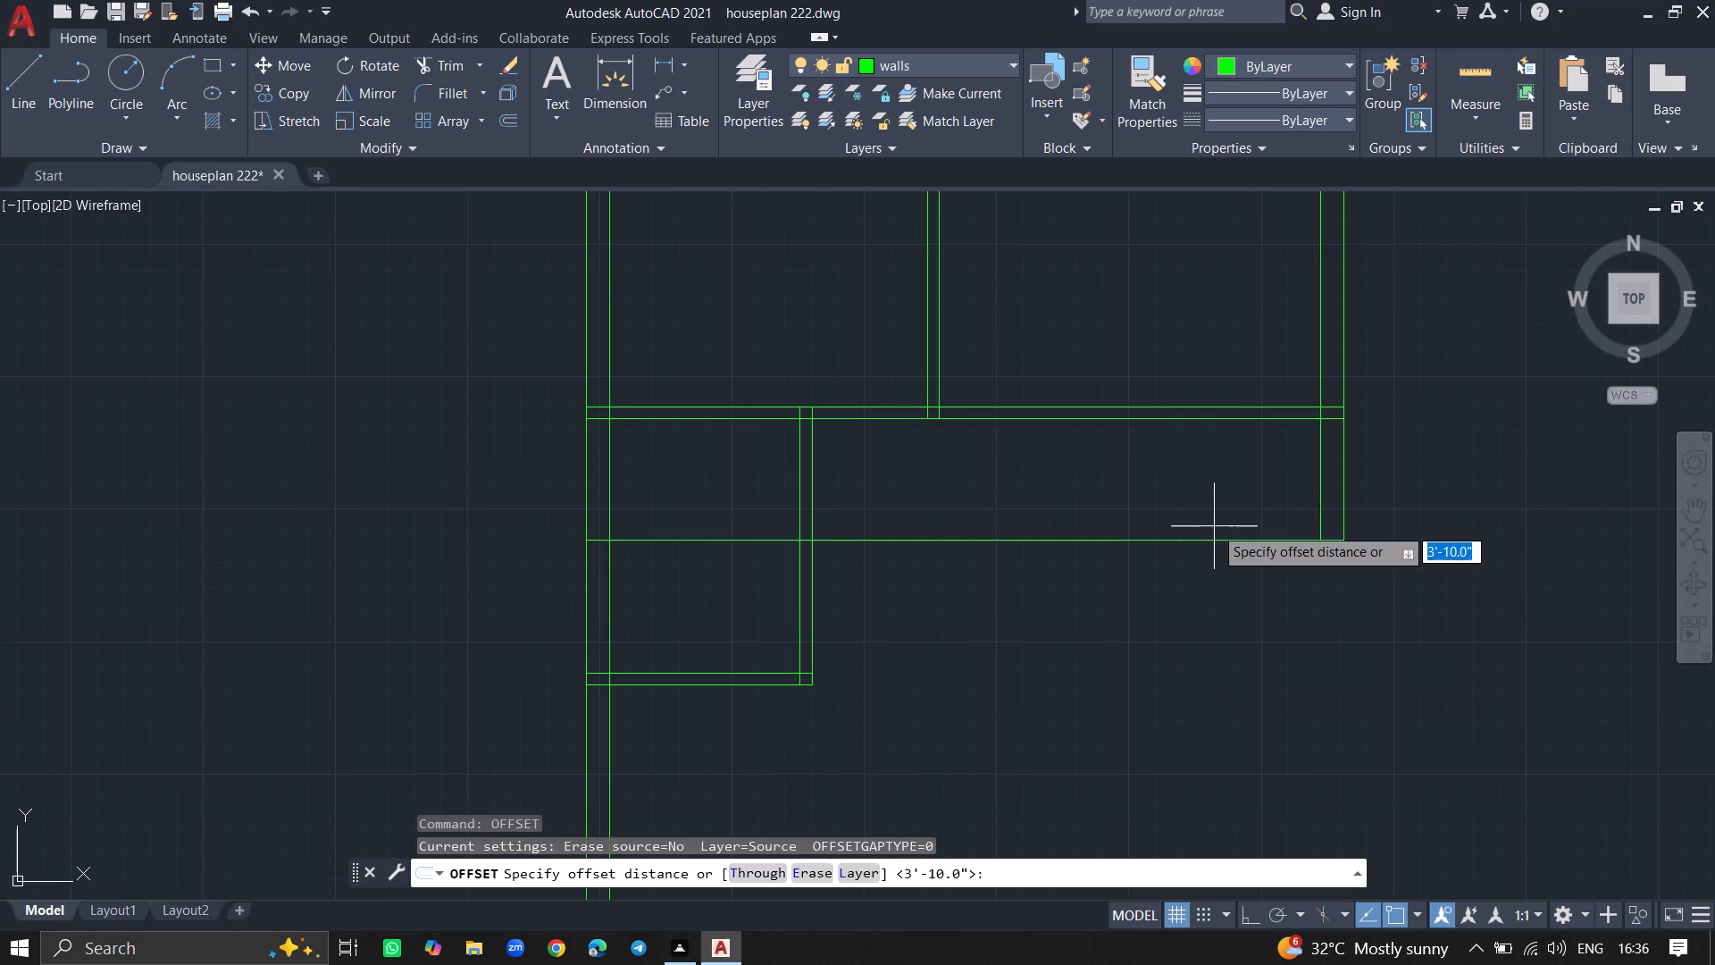
key(7)
key(apostrophe)
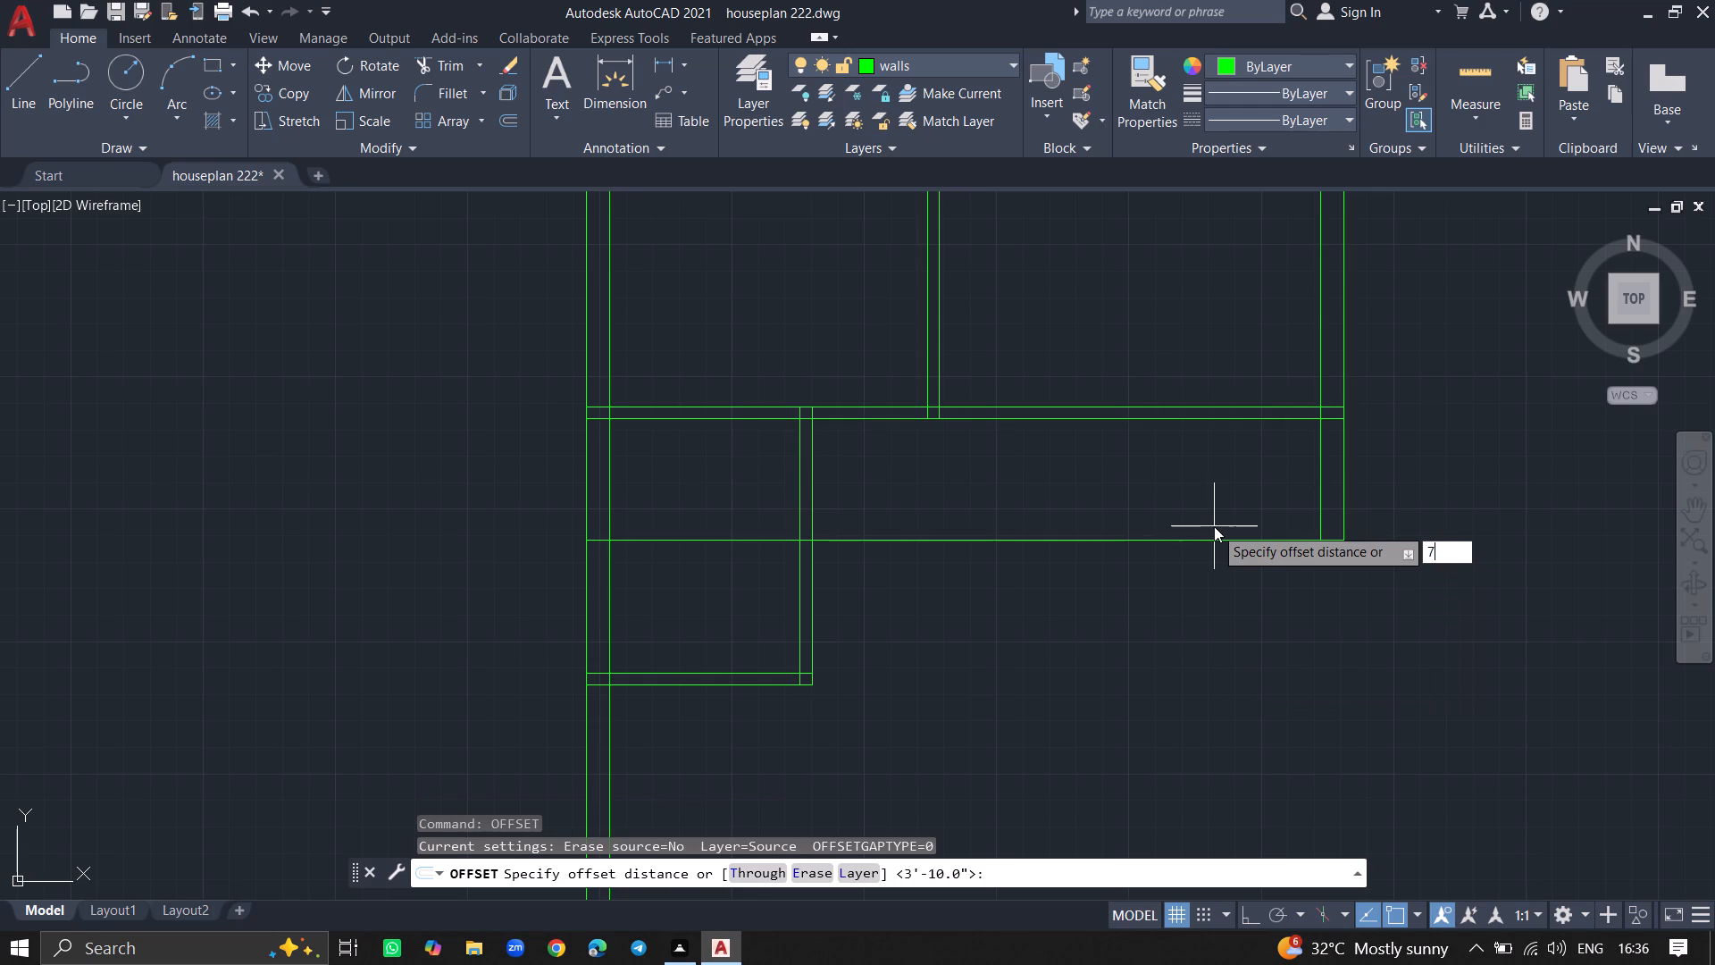
key(5)
key(shift+quotedbl)
key(Return)
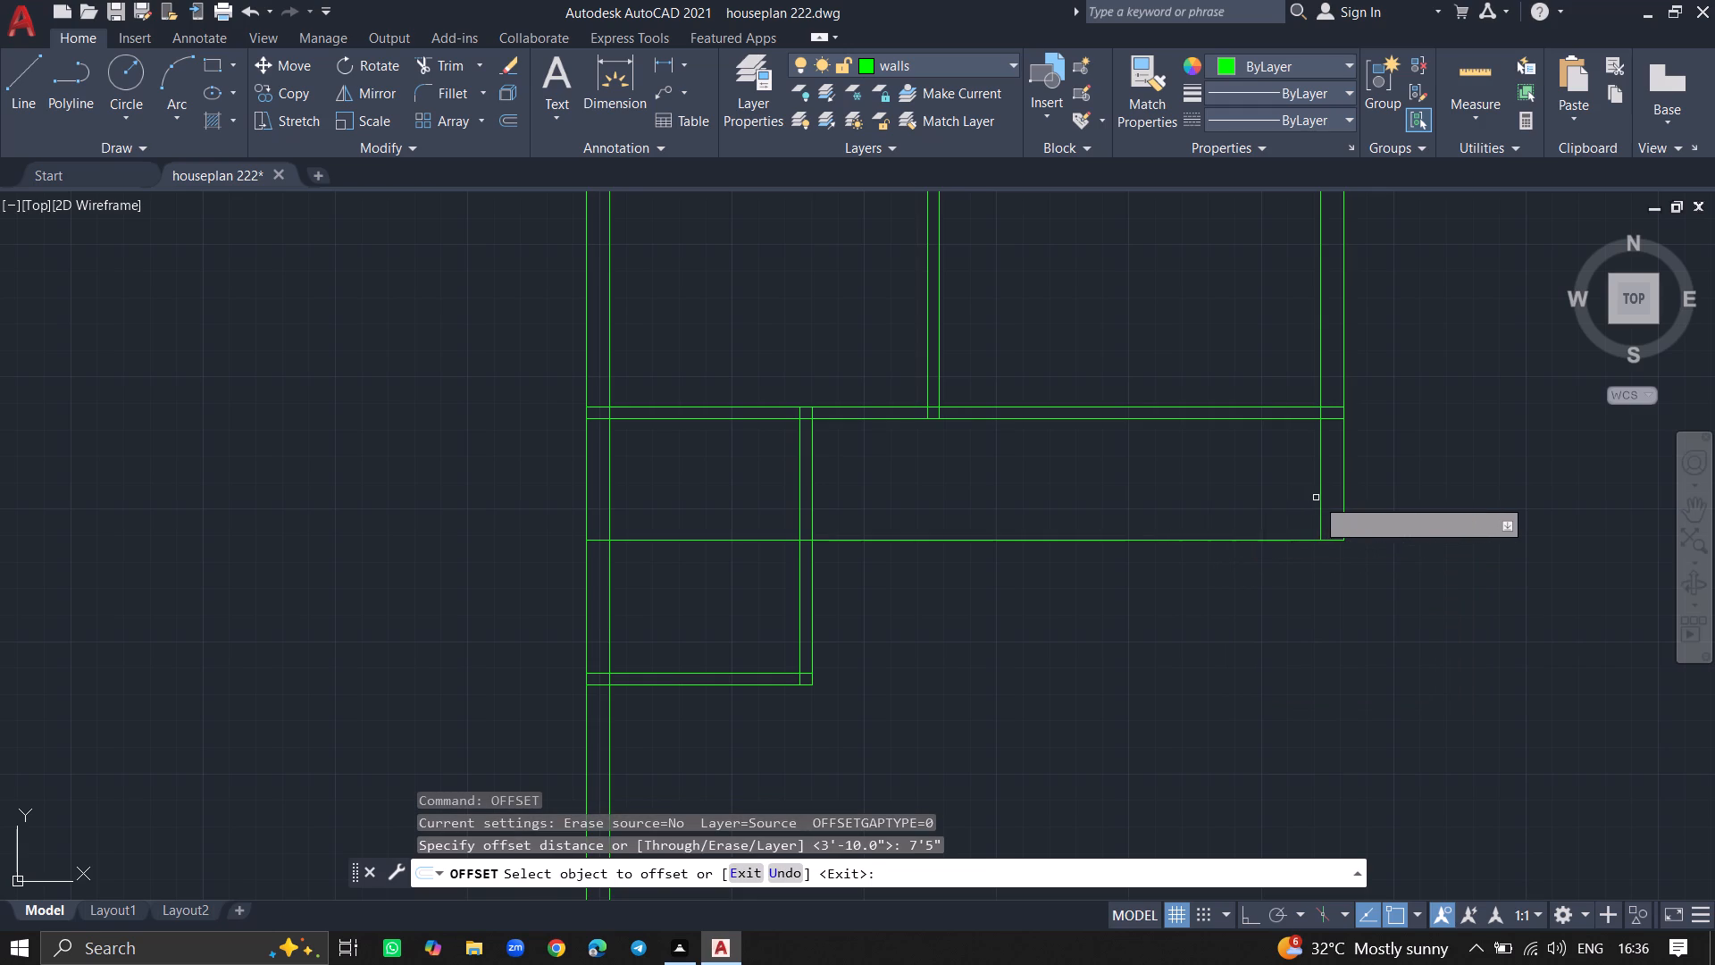
click(1320, 498)
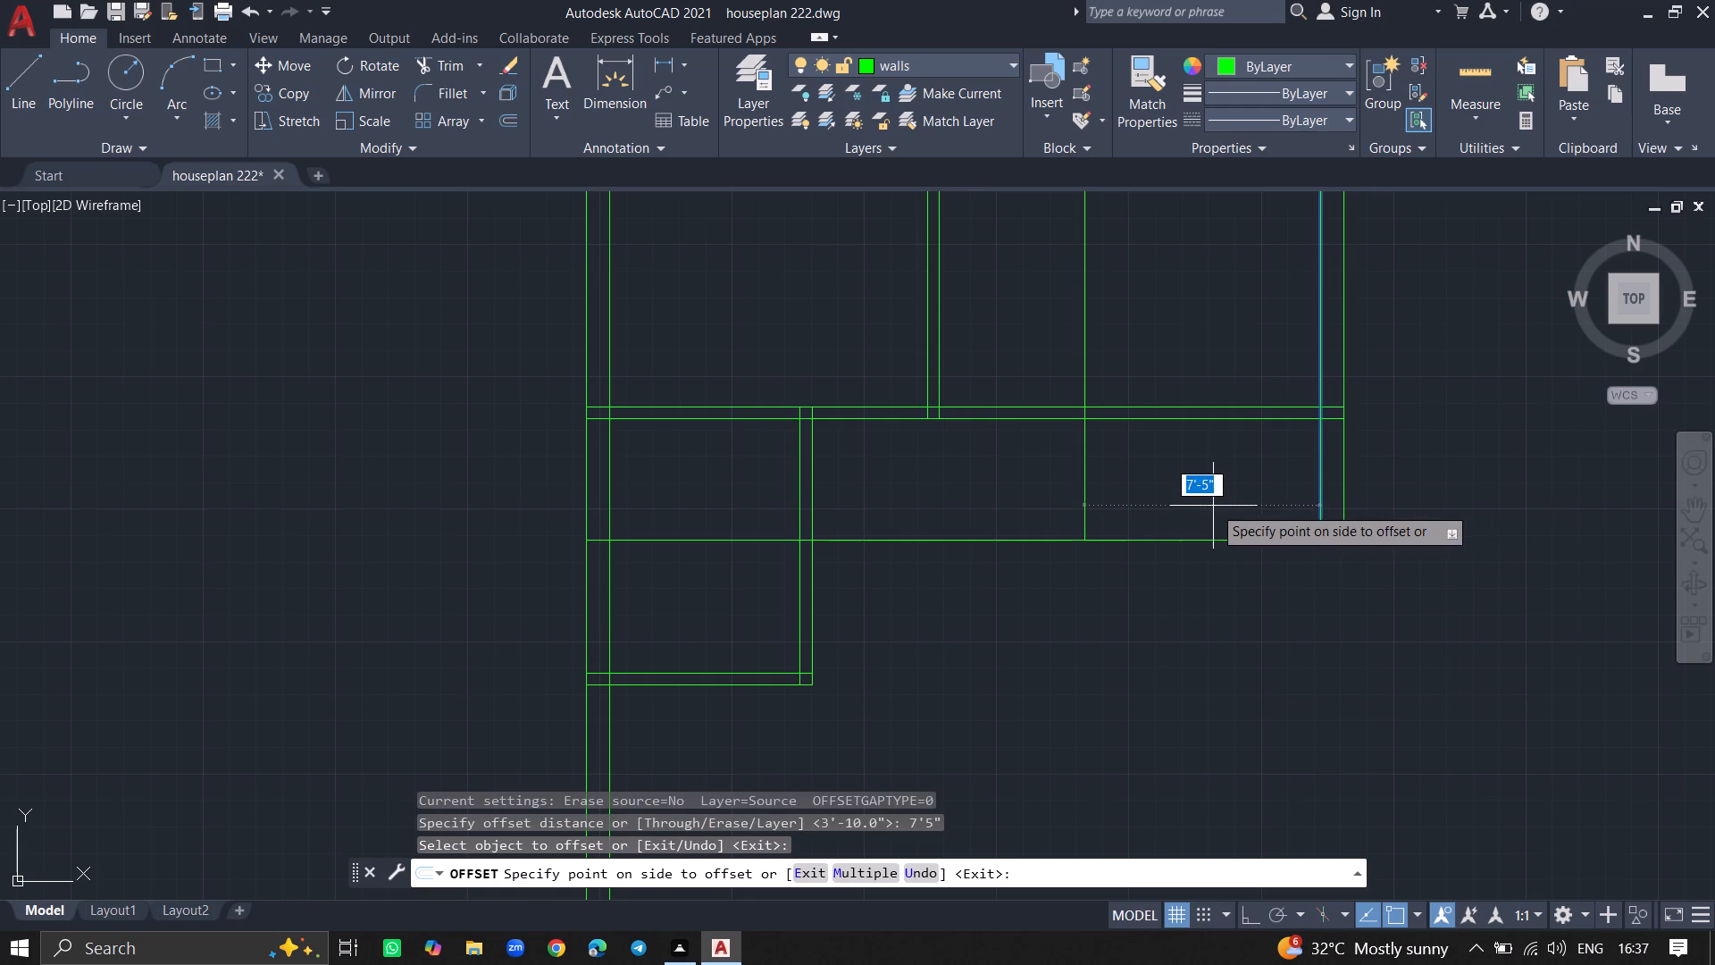
click(1213, 506)
key(Return)
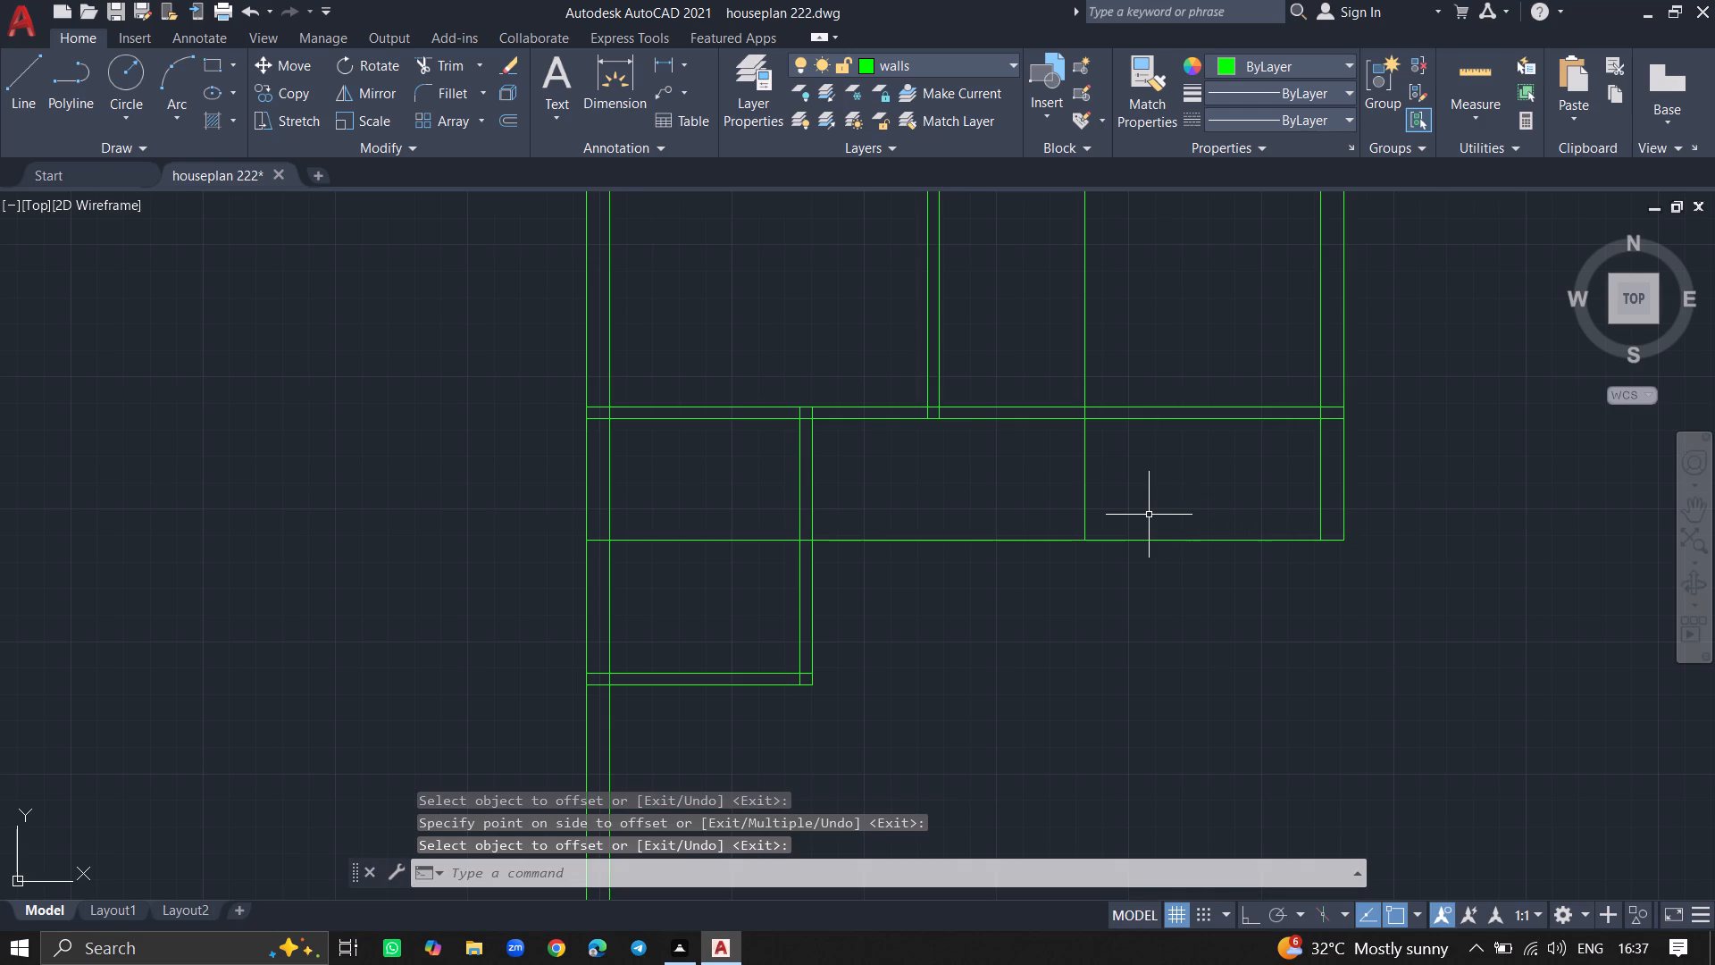
Offset the new vertical line 4.5" to the left for the partition thickness.
text(offset)
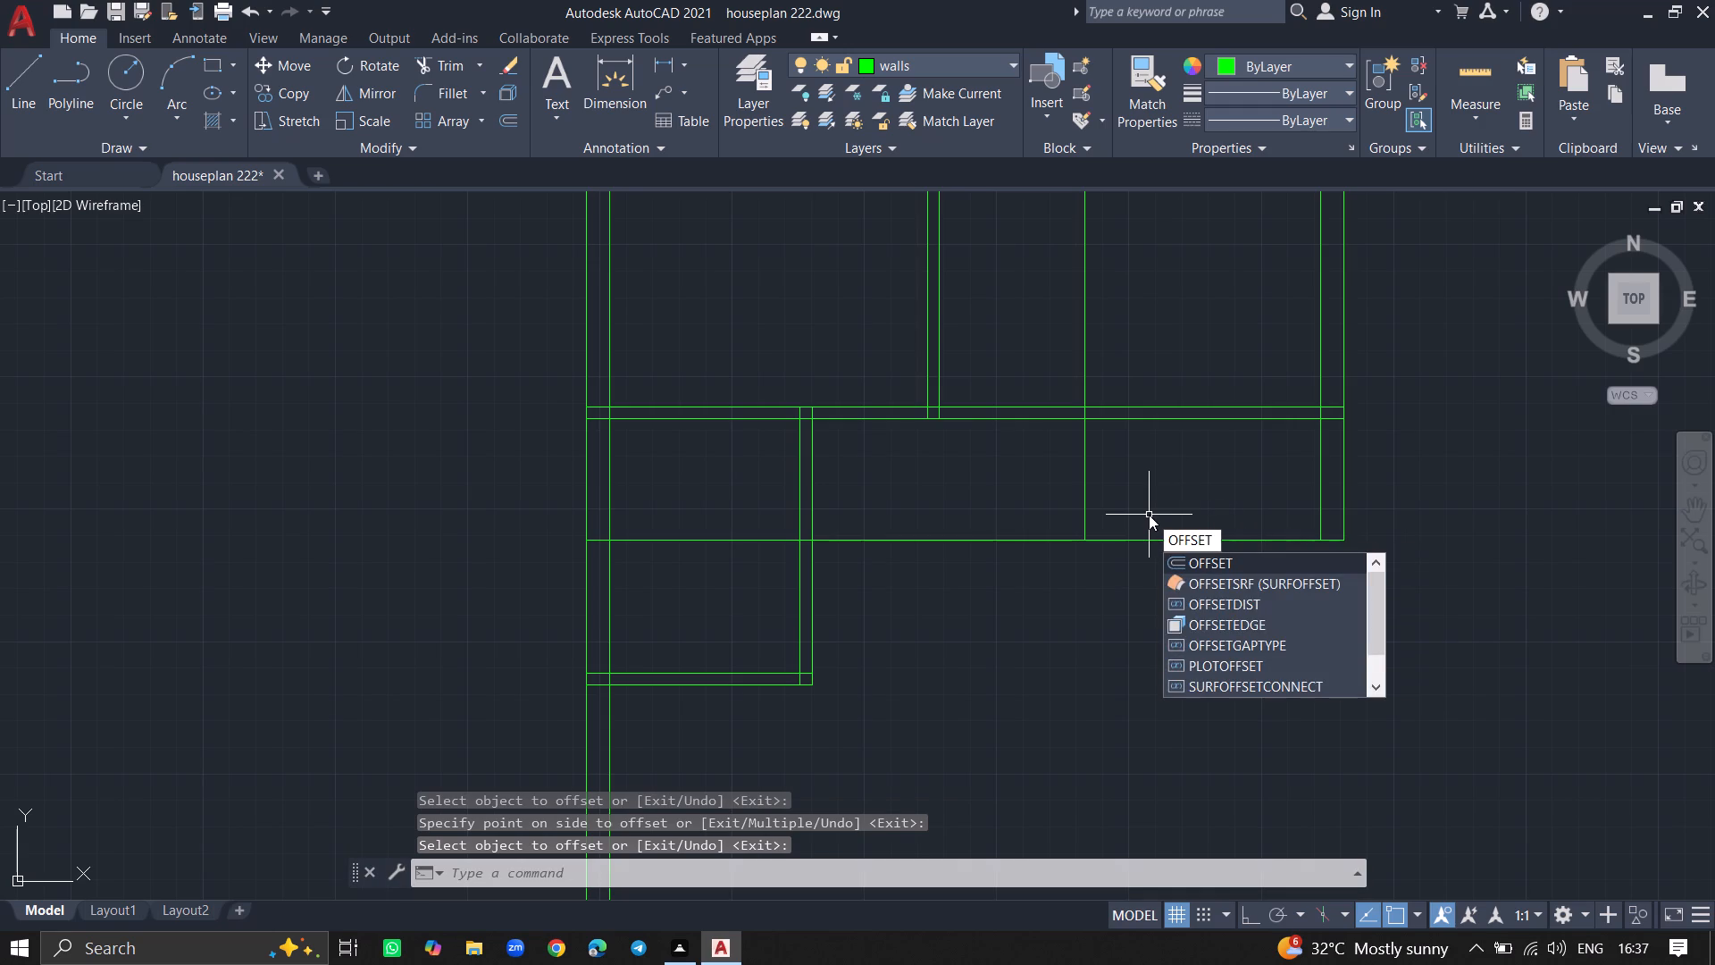
key(Return)
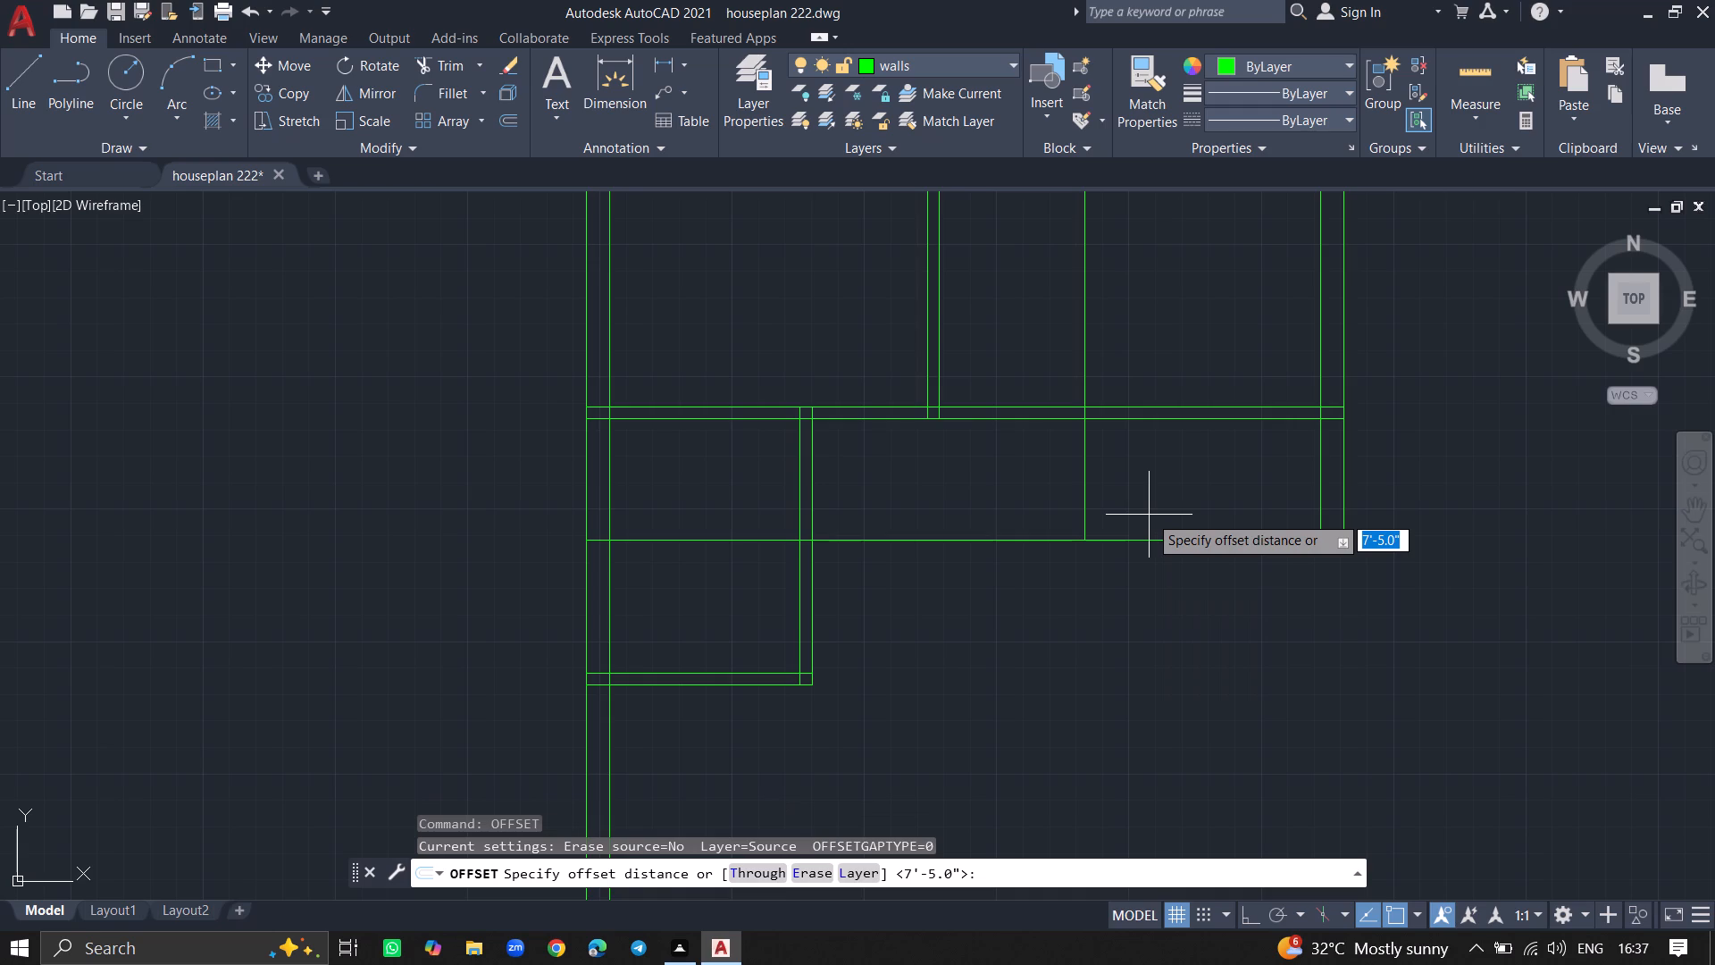
text(4.5)
key(shift+quotedbl)
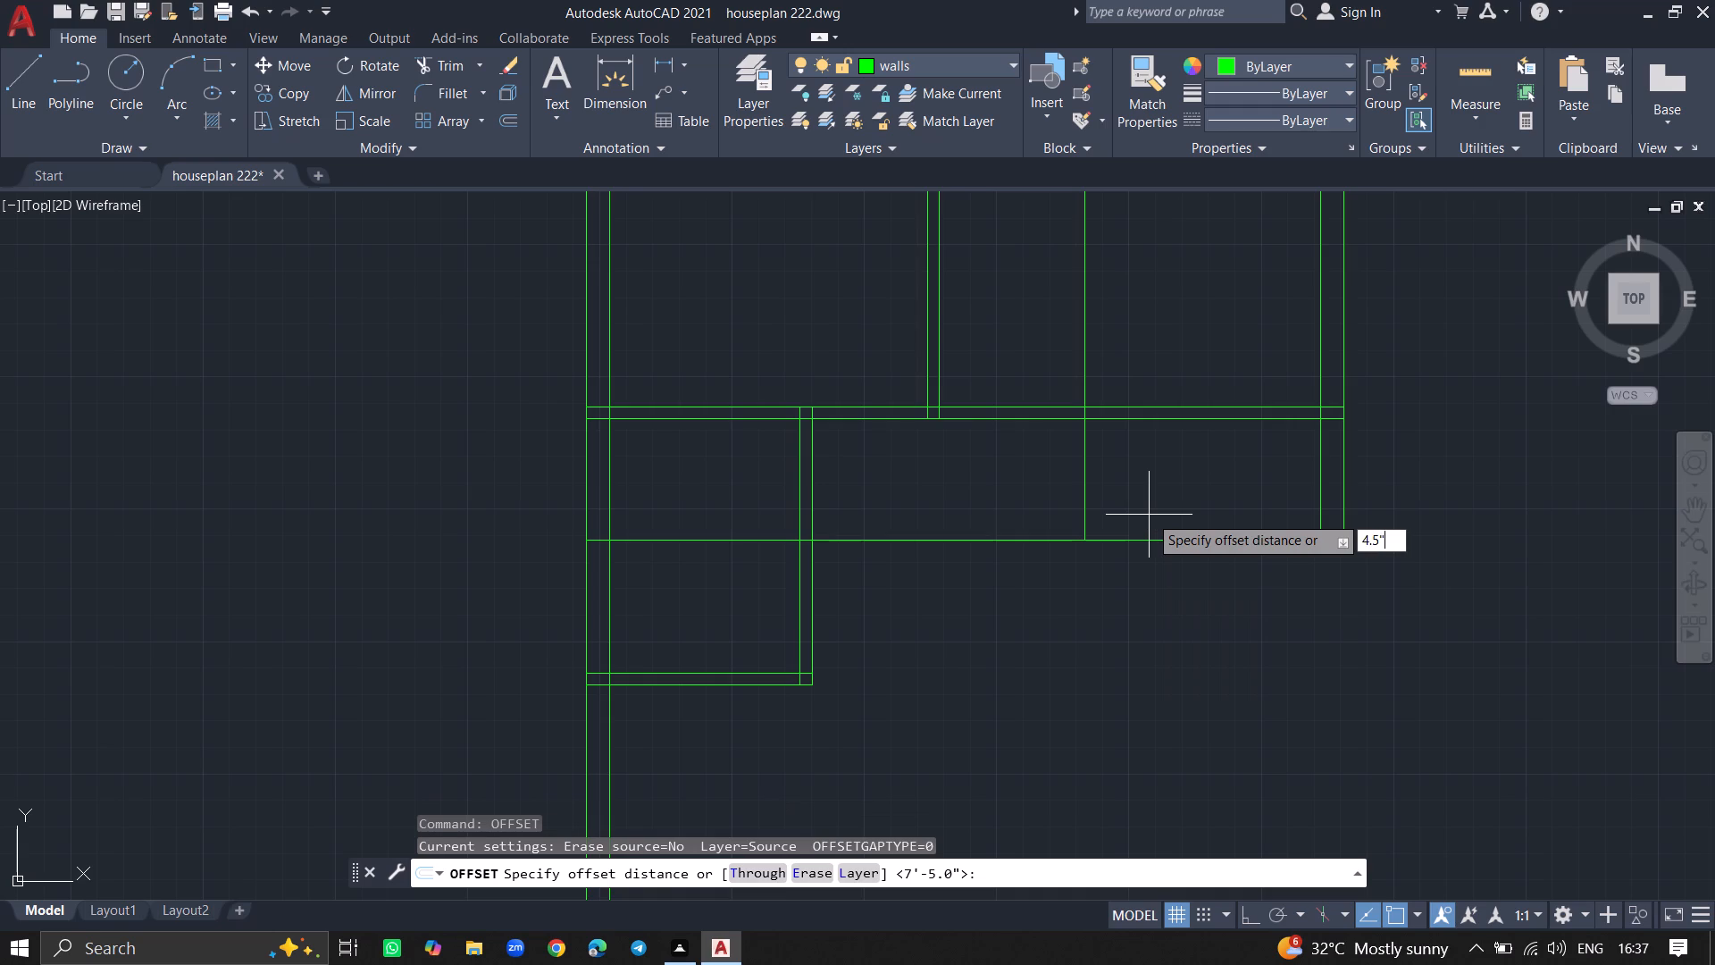
key(Return)
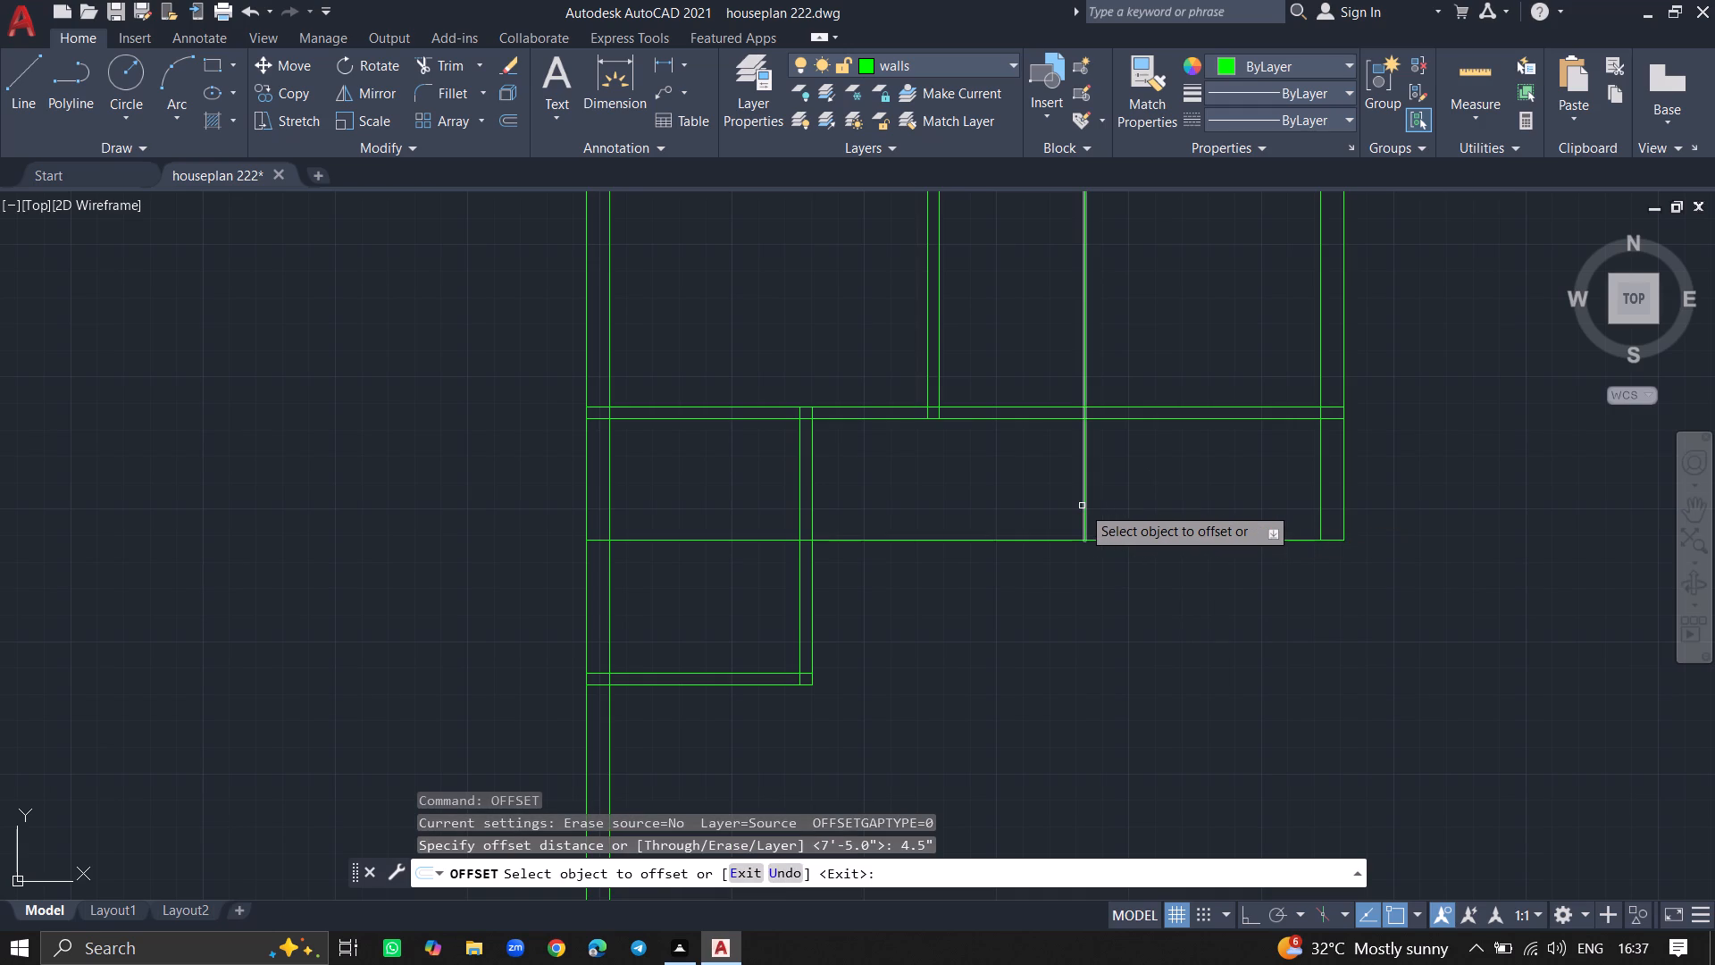
click(1083, 506)
click(1058, 516)
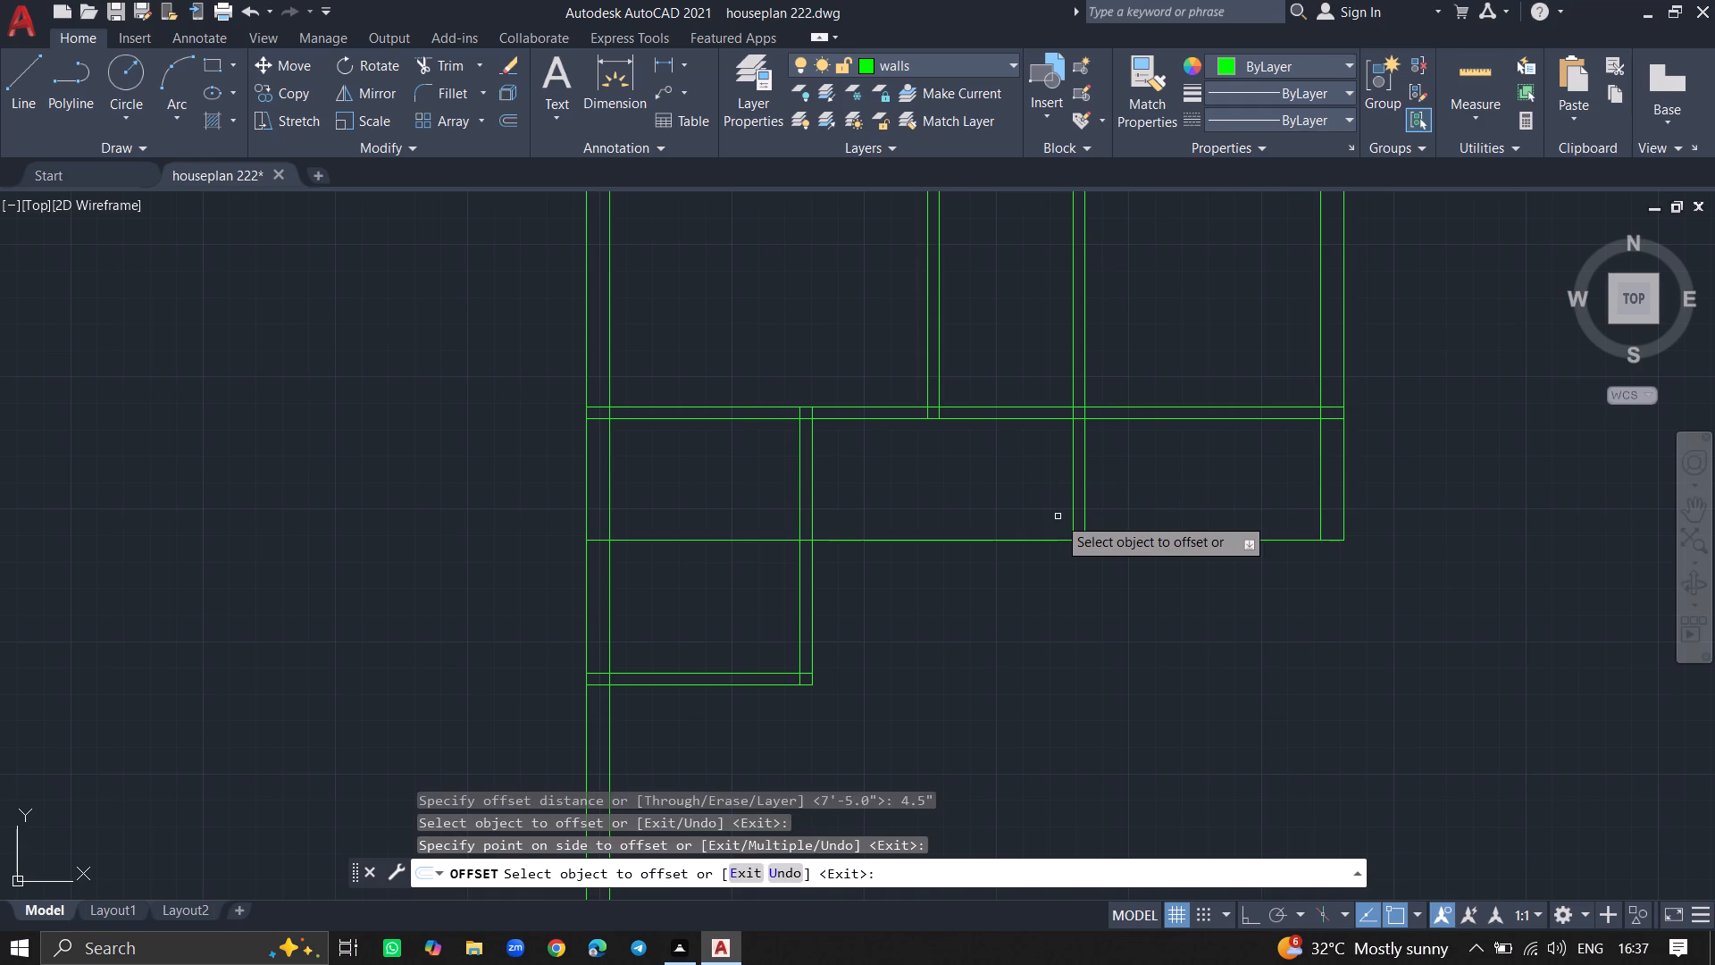
key(Return)
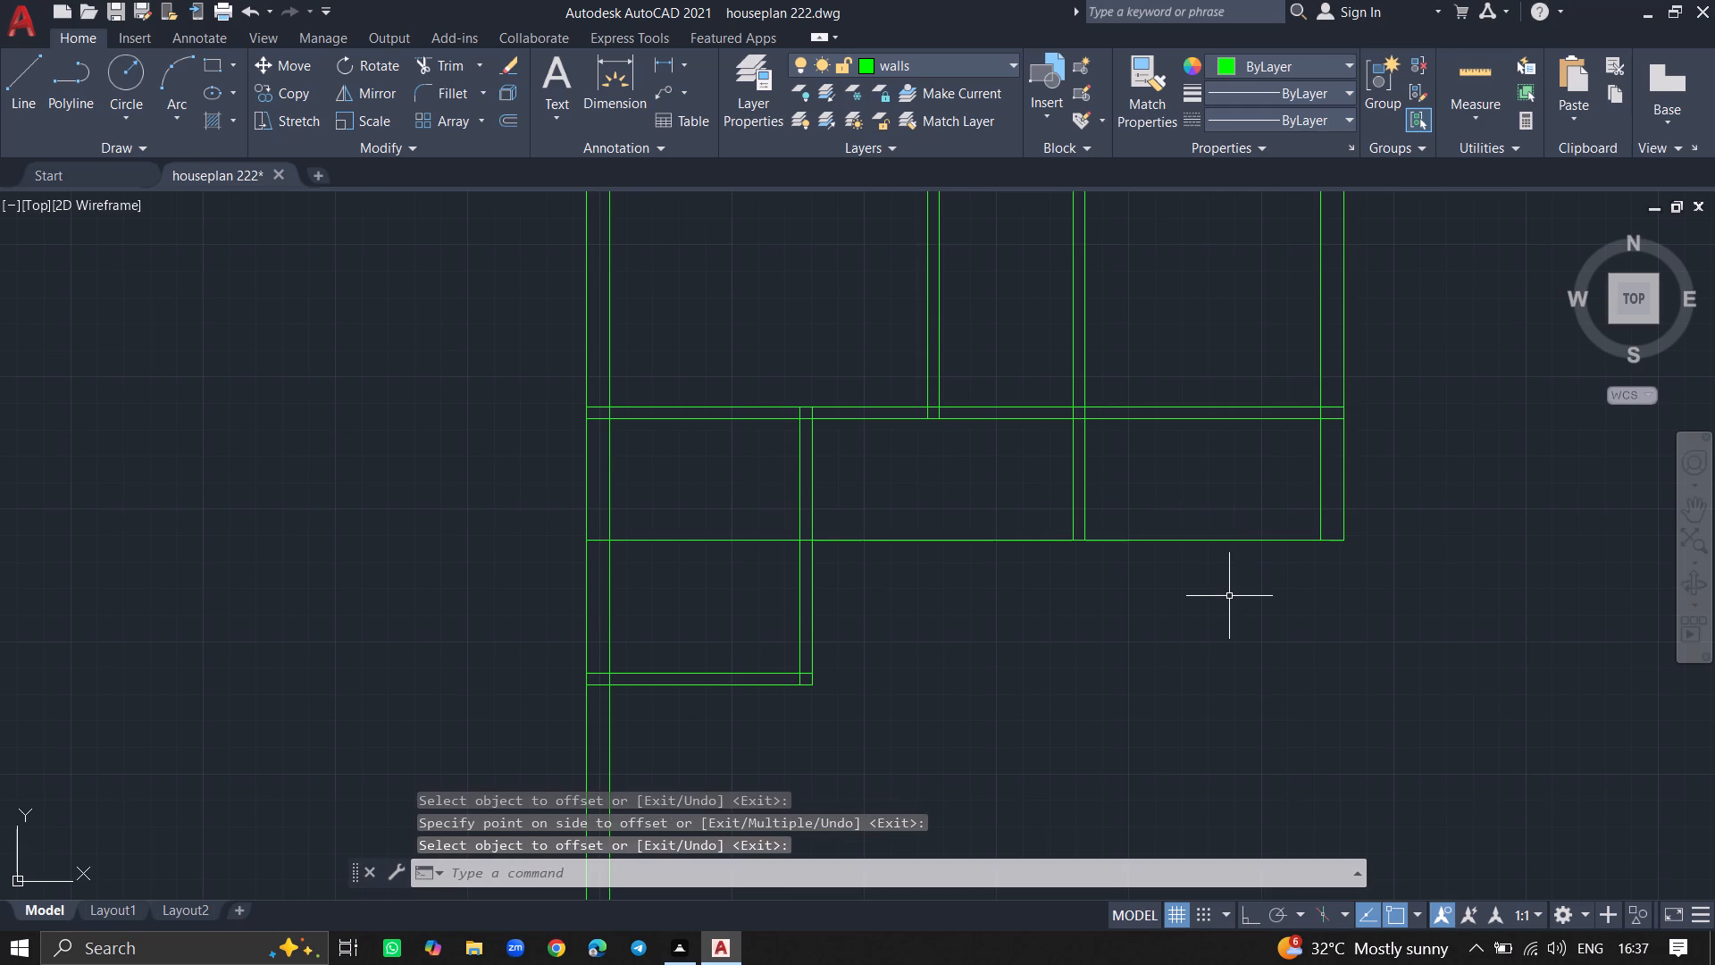
Offset the lowest horizontal line beneath the upper rooms 4.5" downward for the partition thickness.
text(offse)
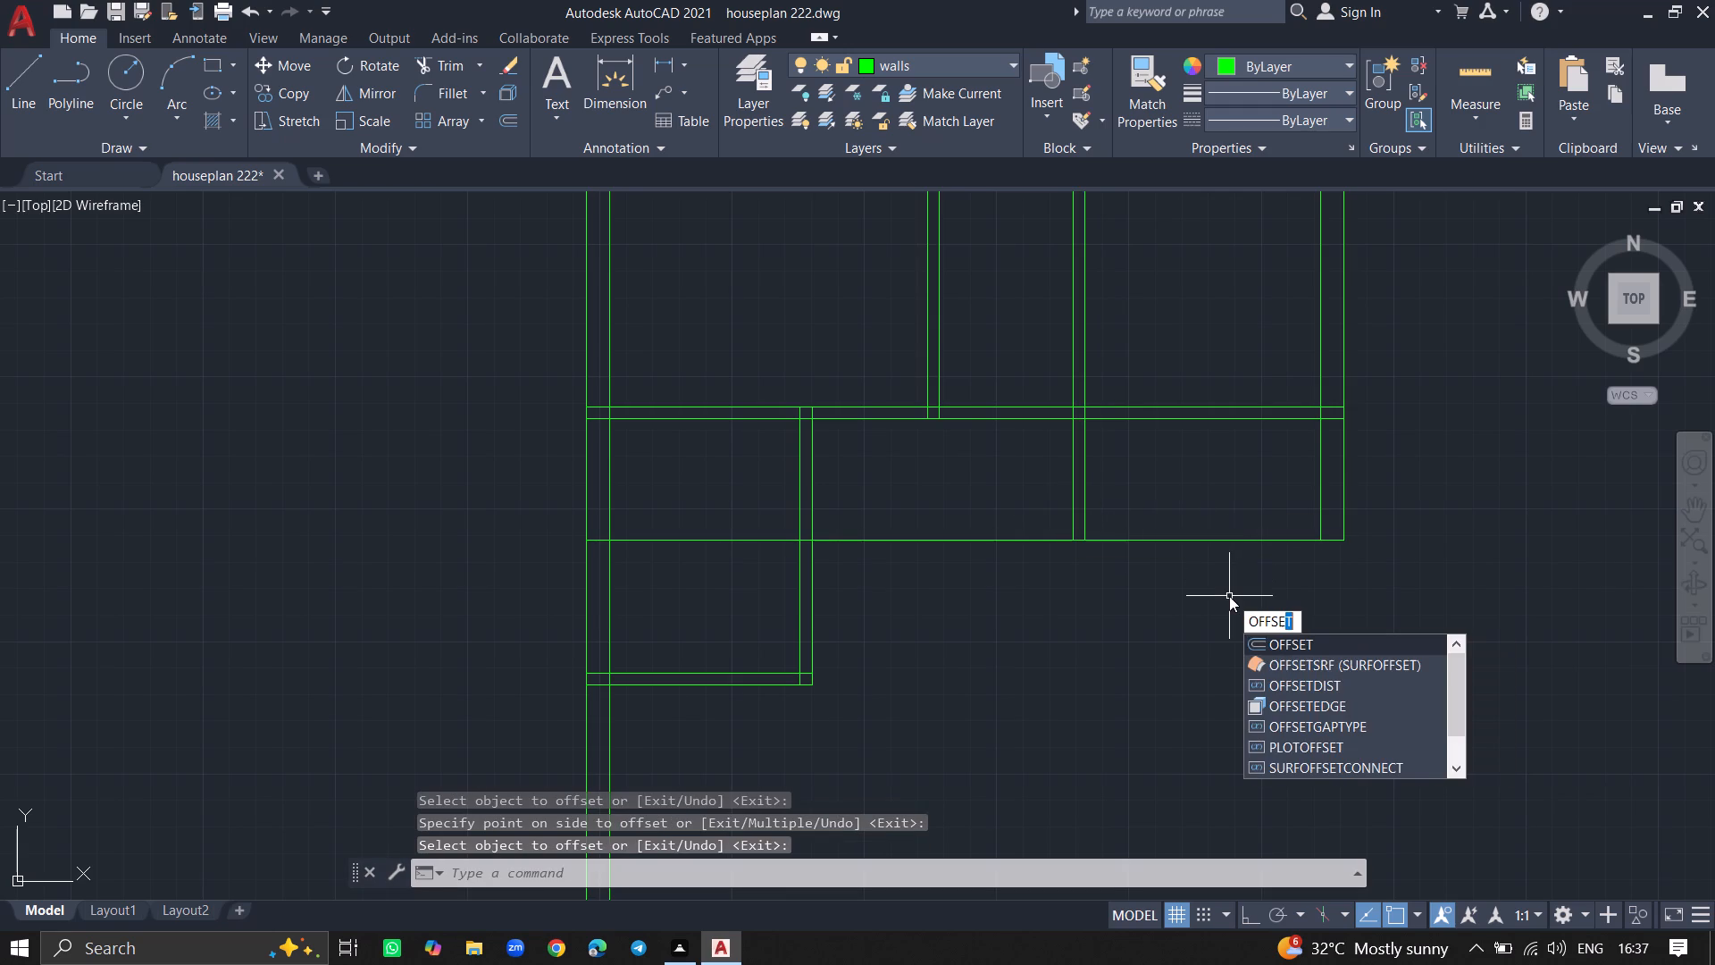
key(t)
key(Return)
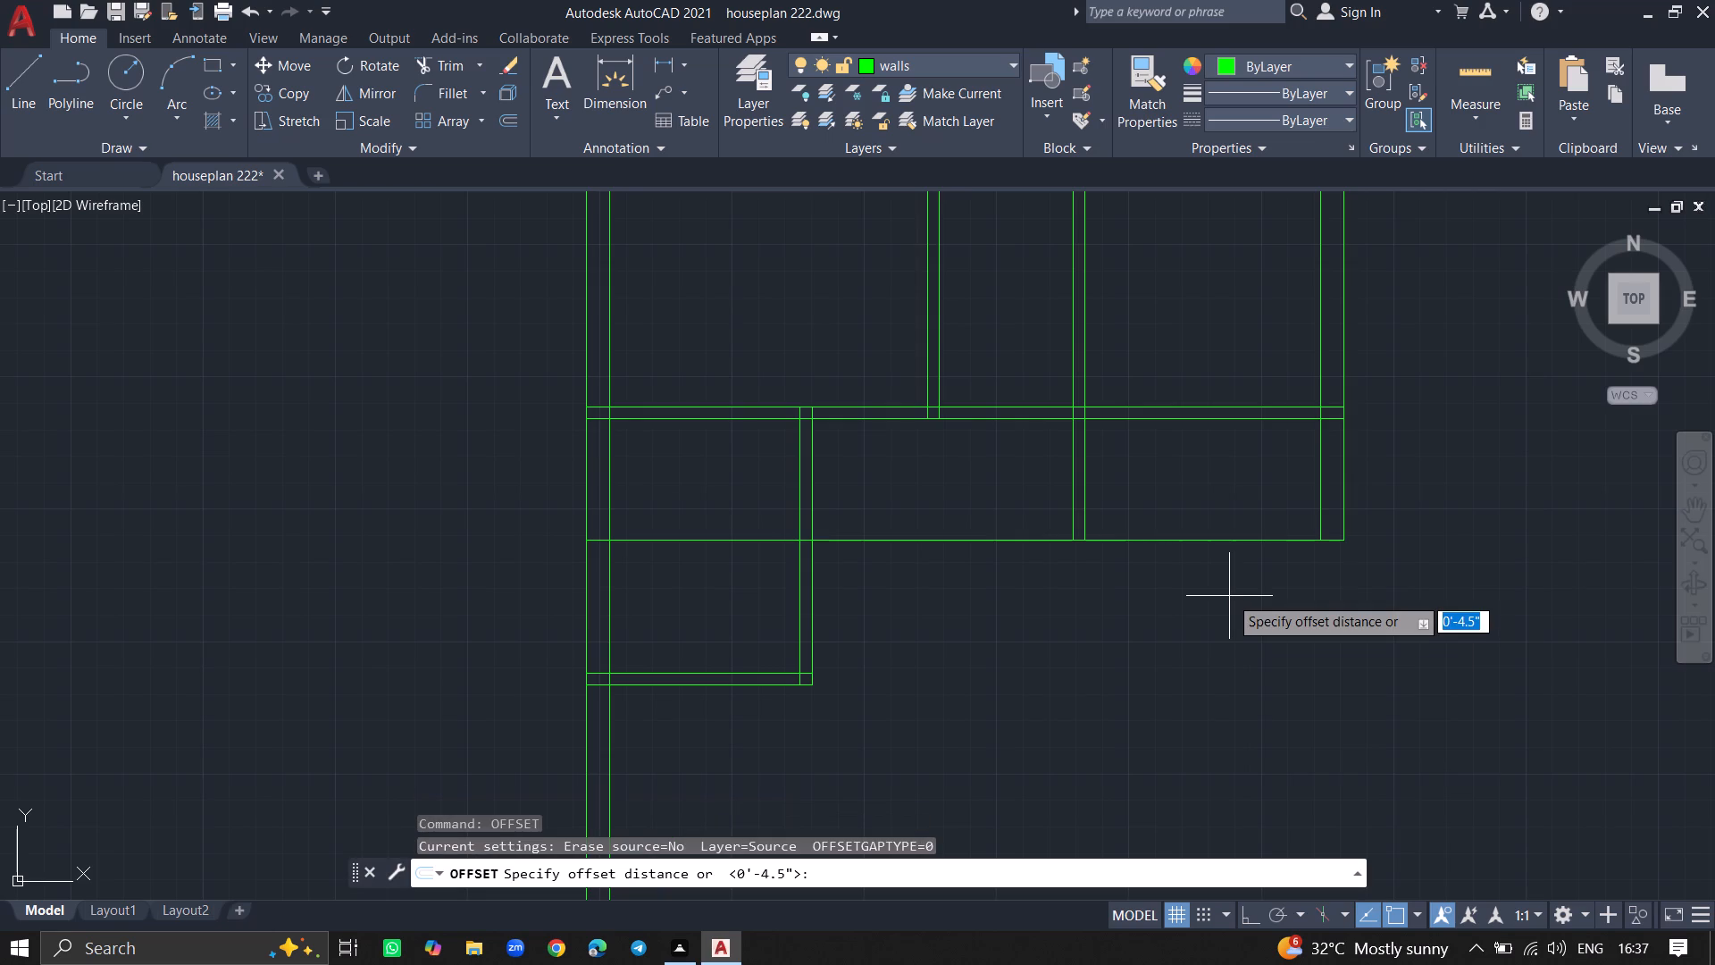
key(Return)
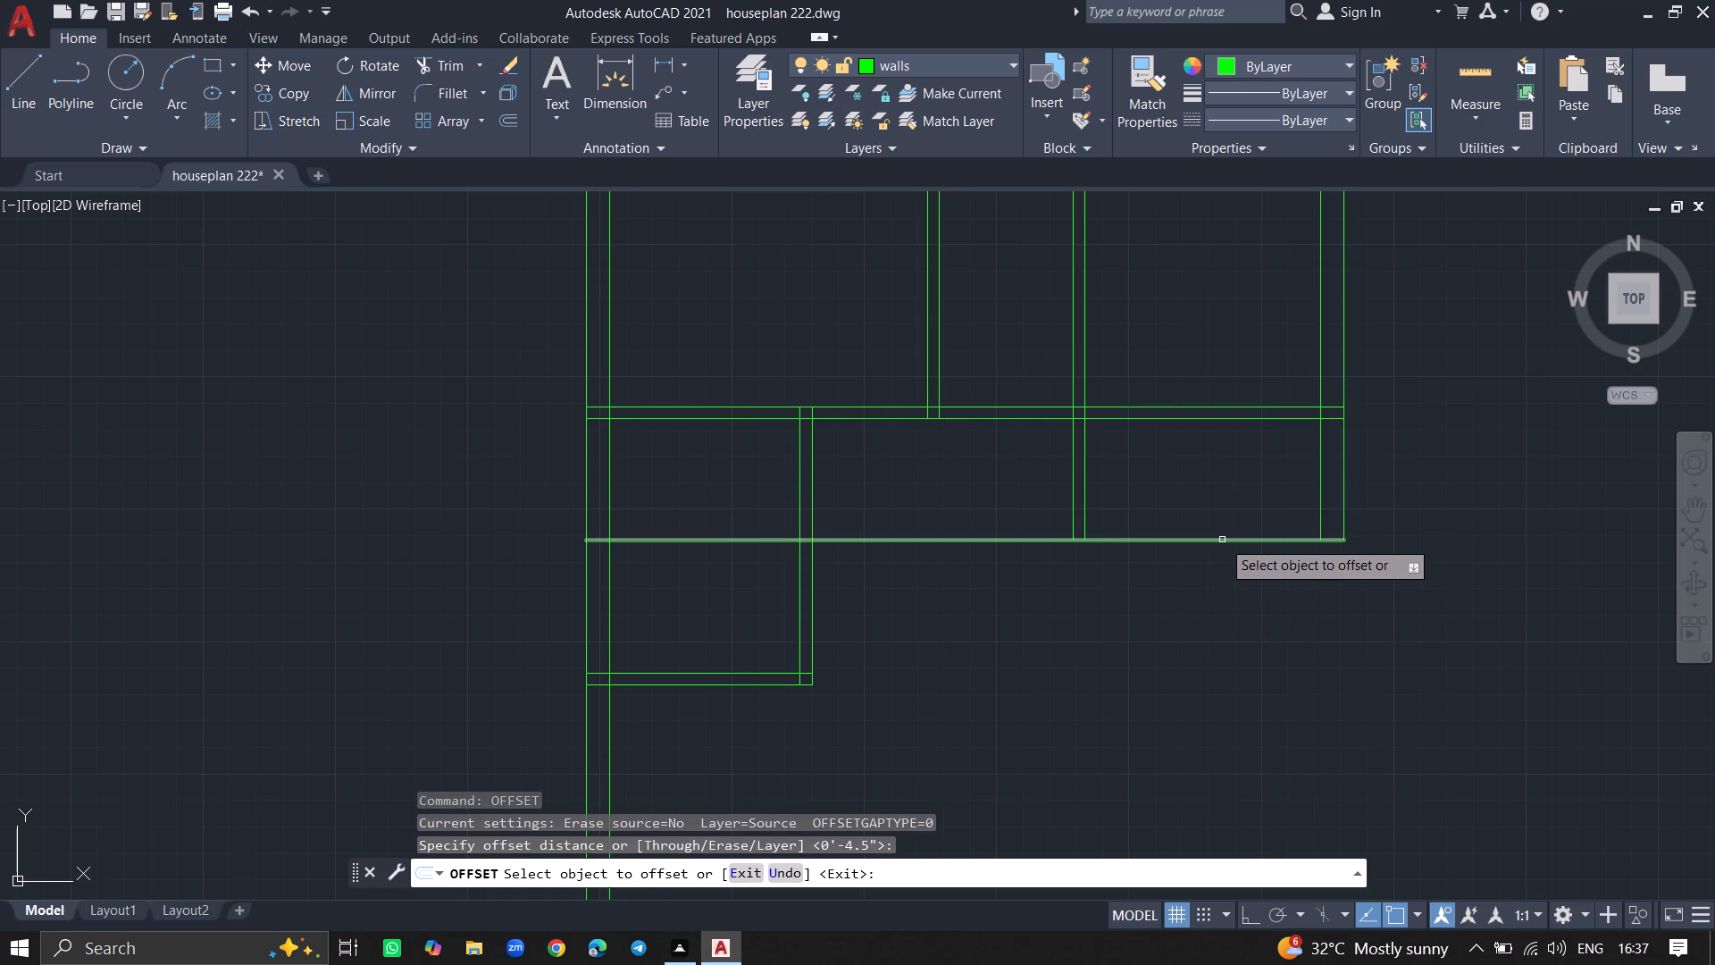
drag(1222, 540, 1237, 589)
click(1237, 589)
key(Return)
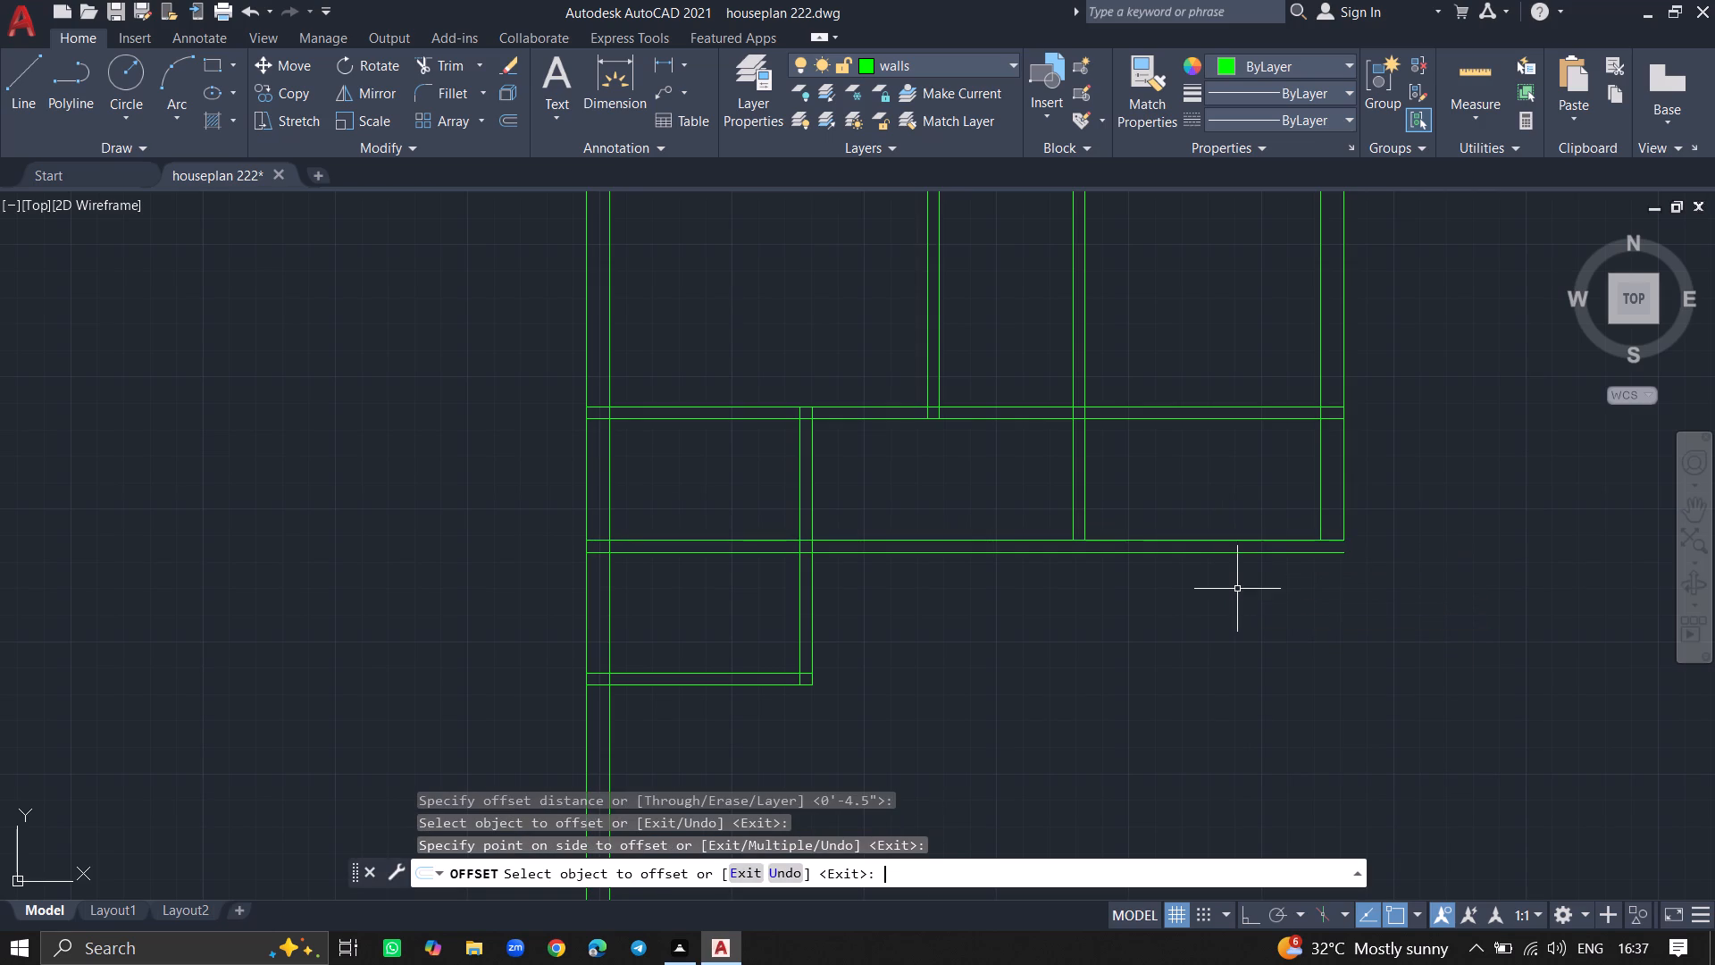
Extend both lines of the lower right room's partition and of its outer right-hand wall down to the new lower horizontal line.
ctrl+scroll(1026, 501, up, 1)
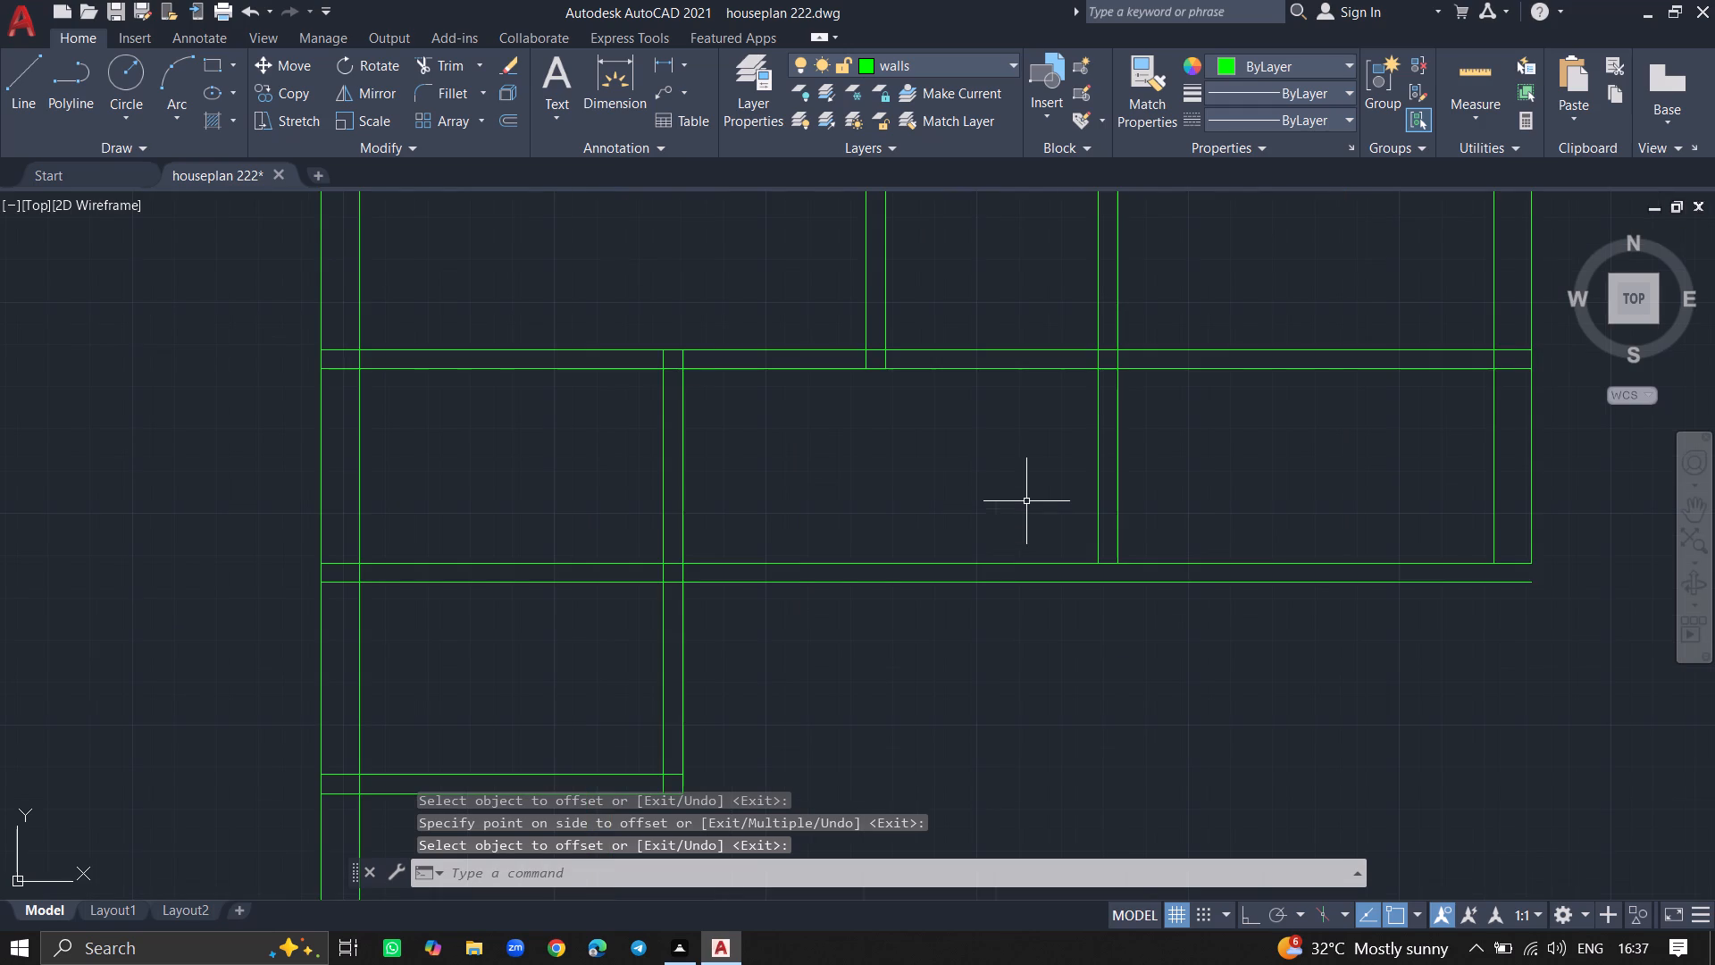
text(ex)
key(p)
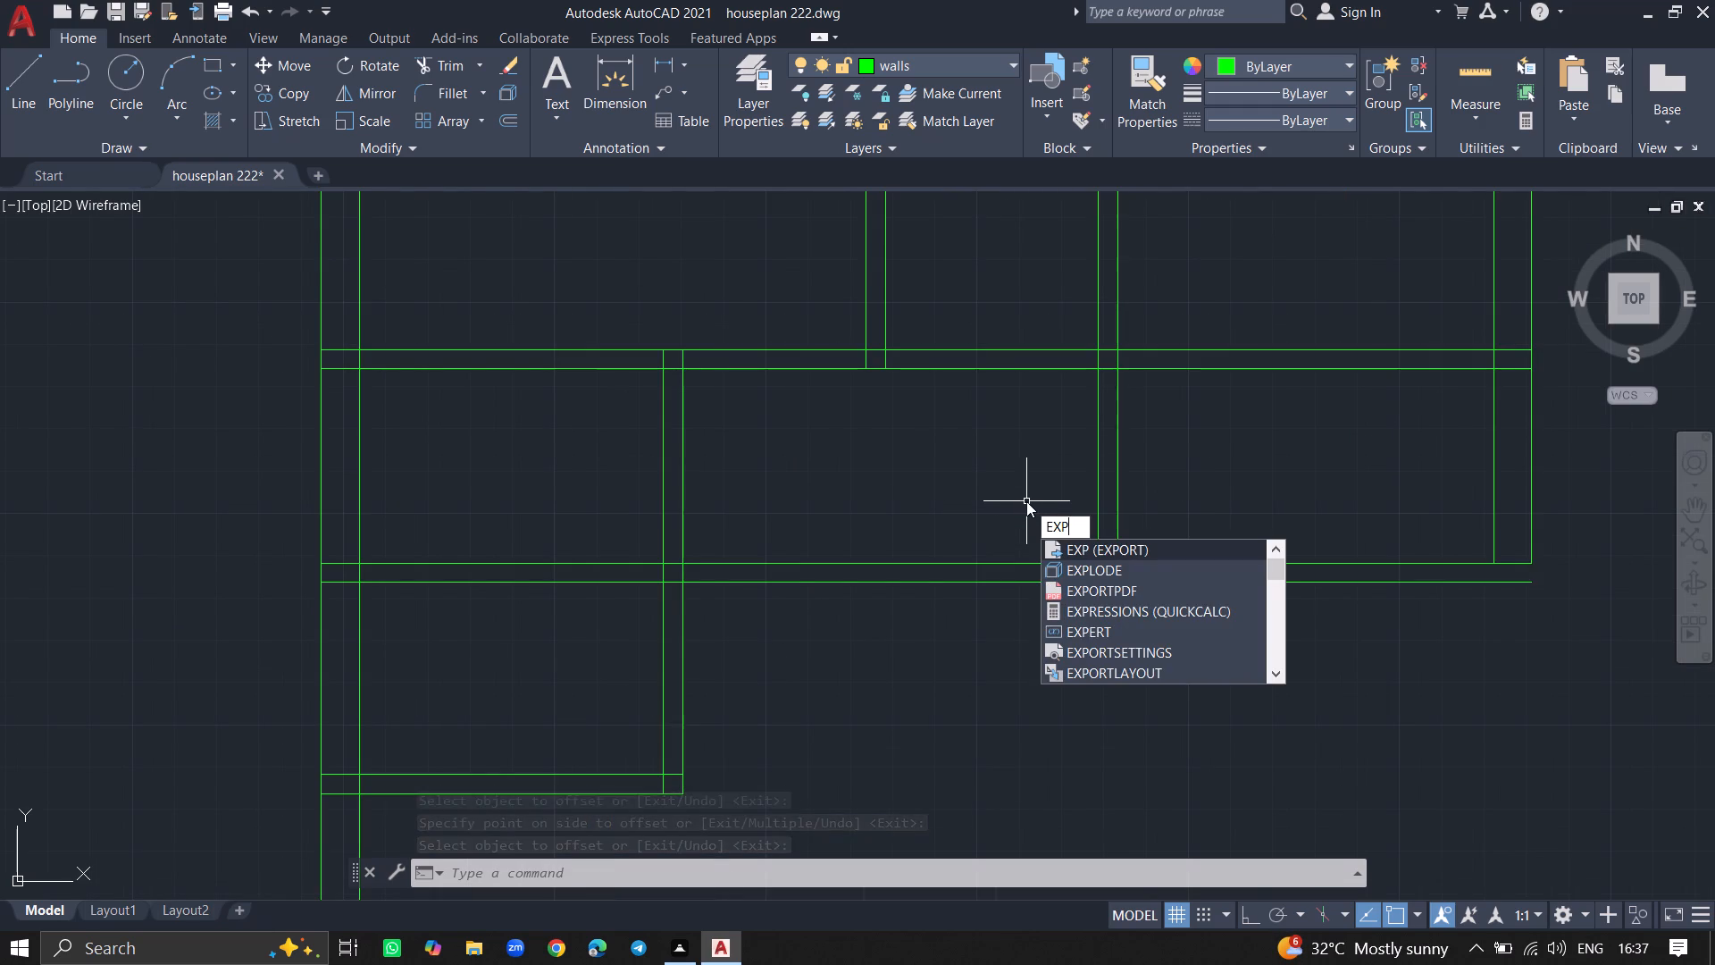
key(BackSpace)
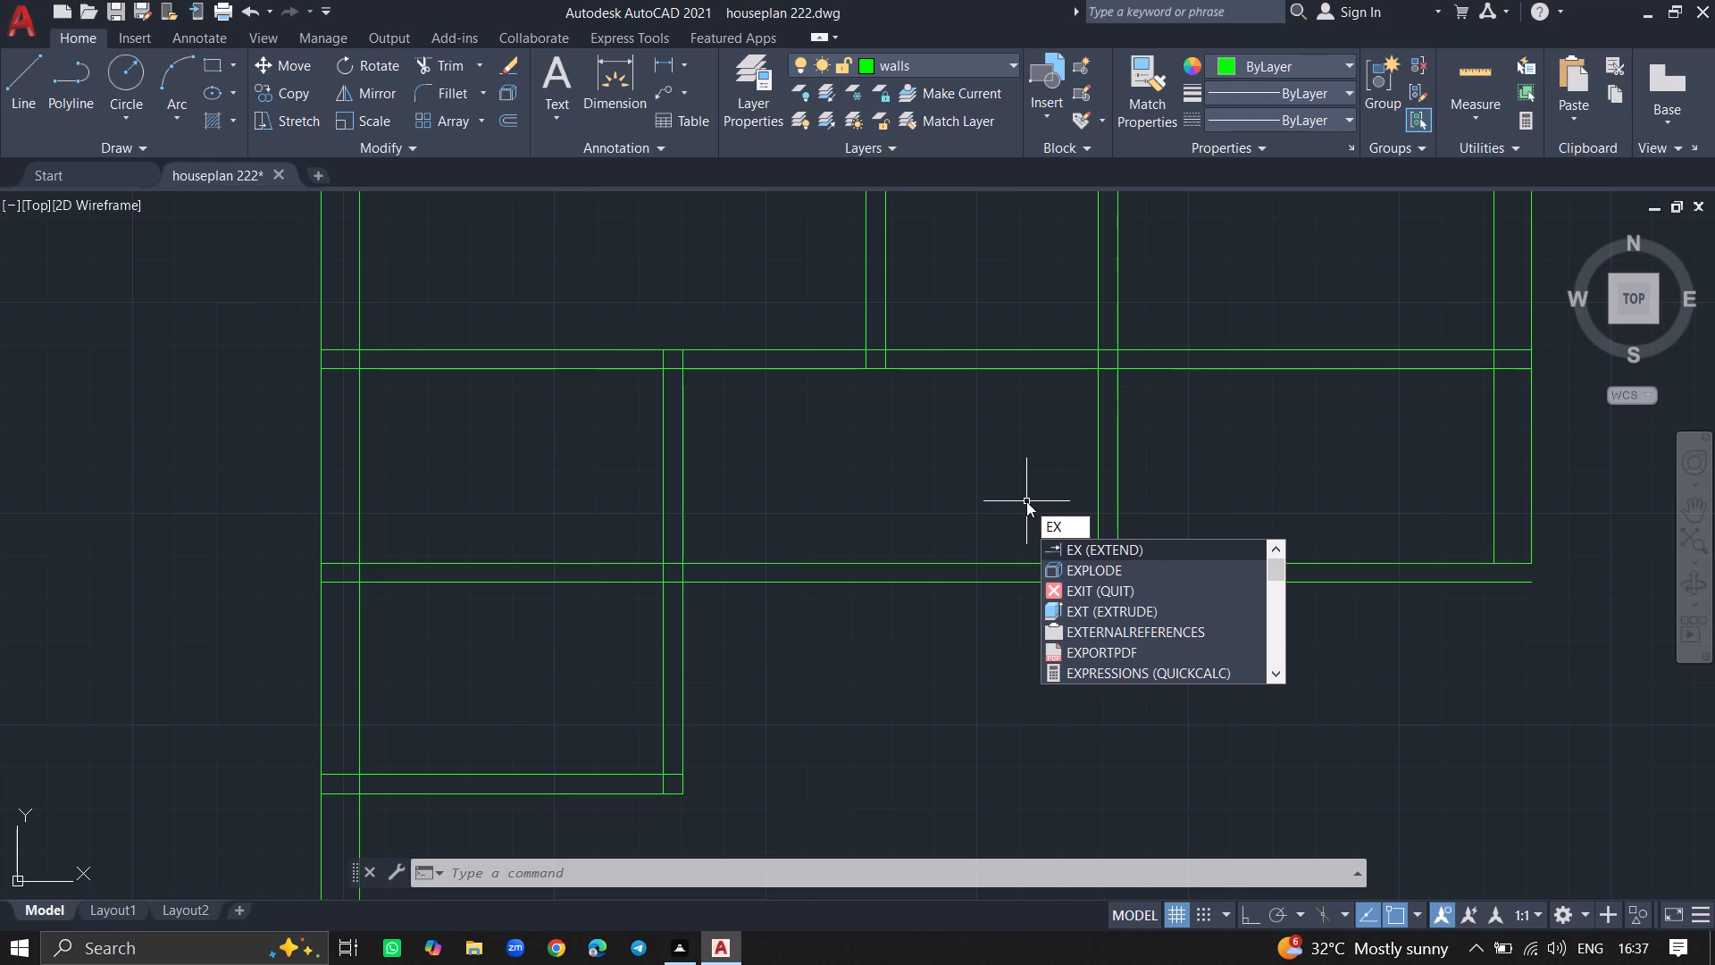
click(1068, 550)
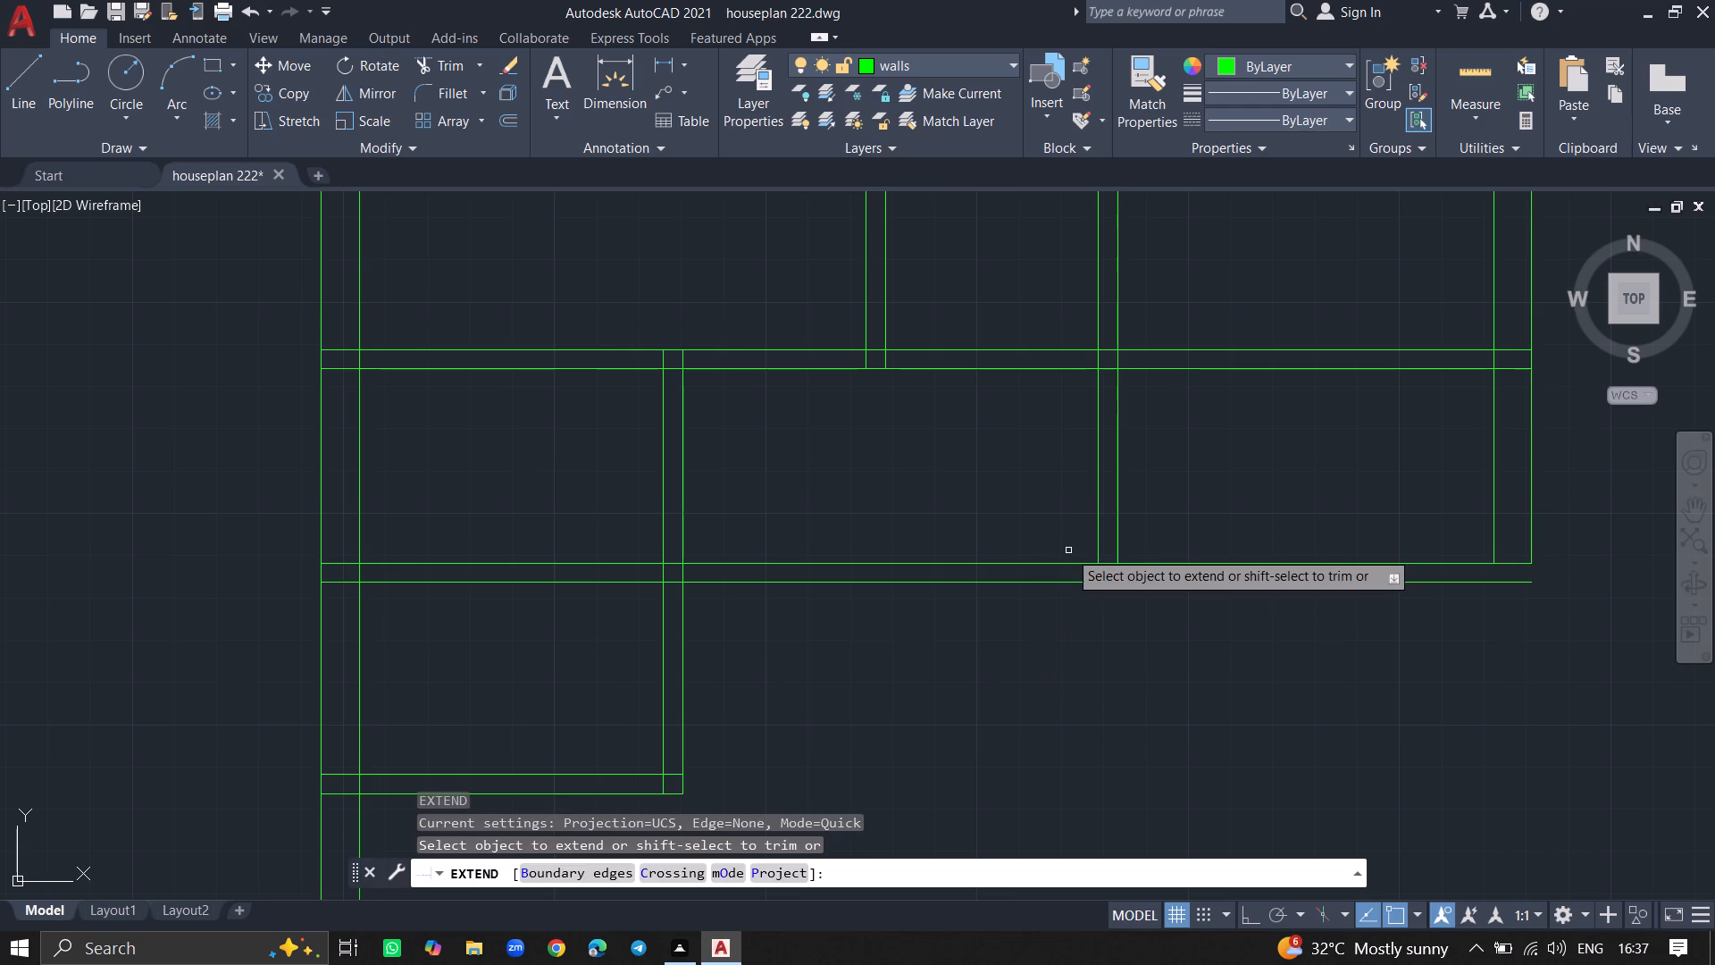
click(1097, 533)
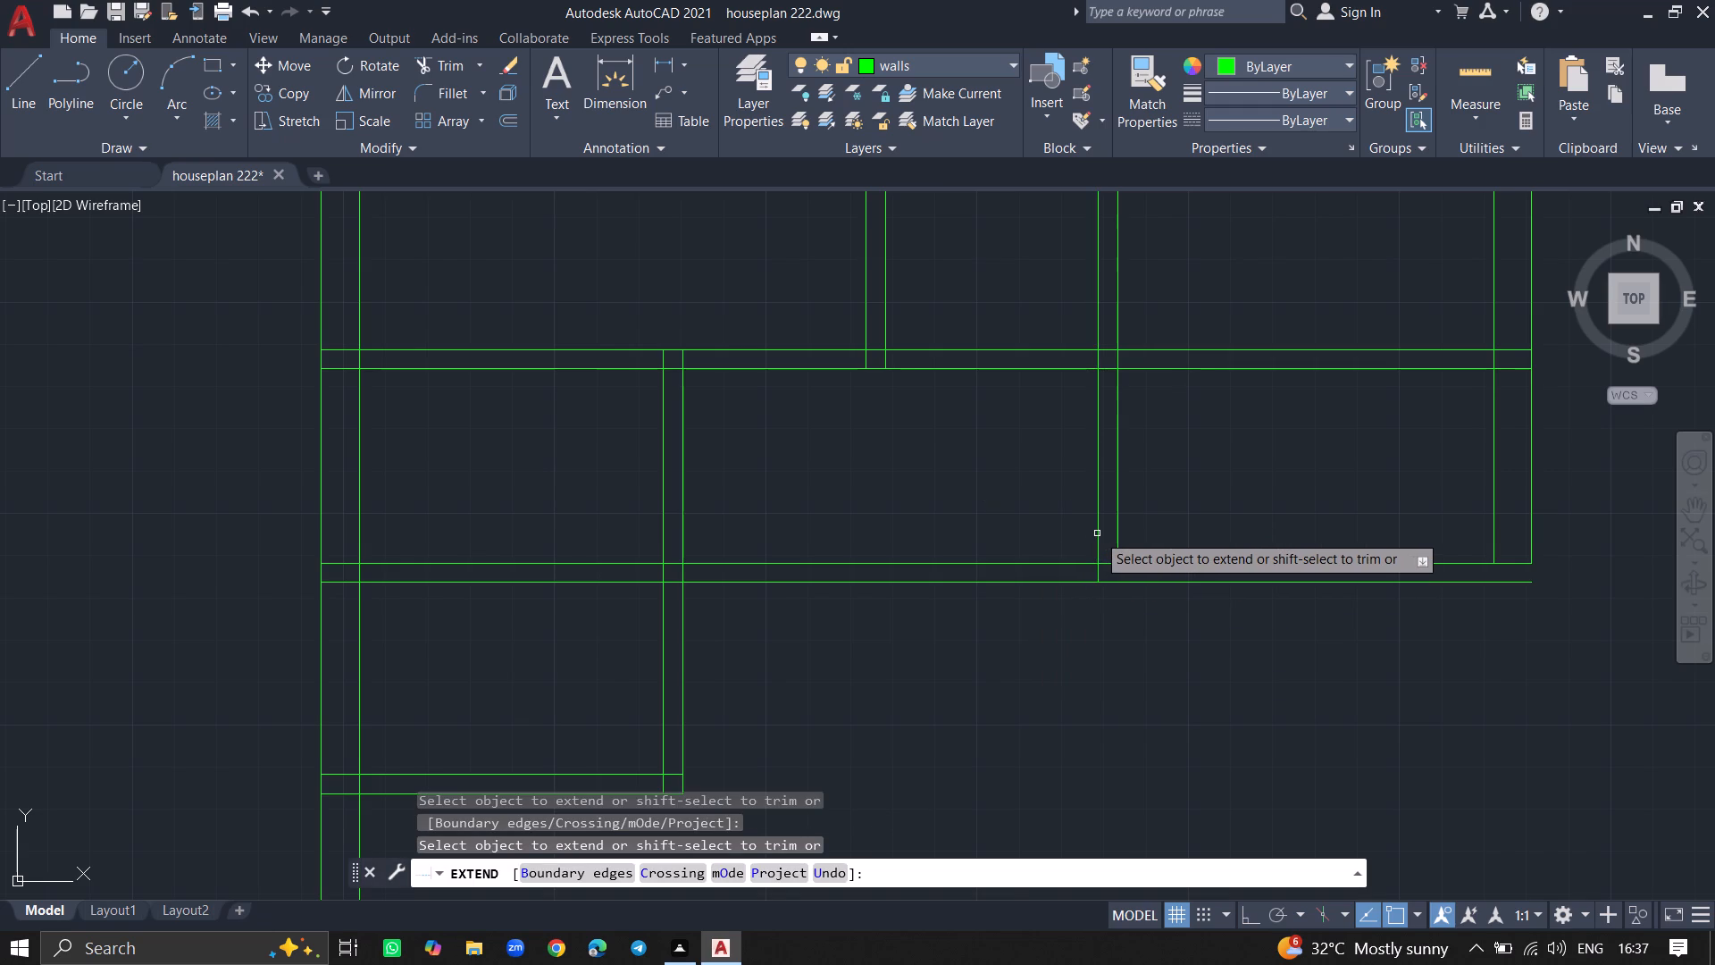
click(1120, 530)
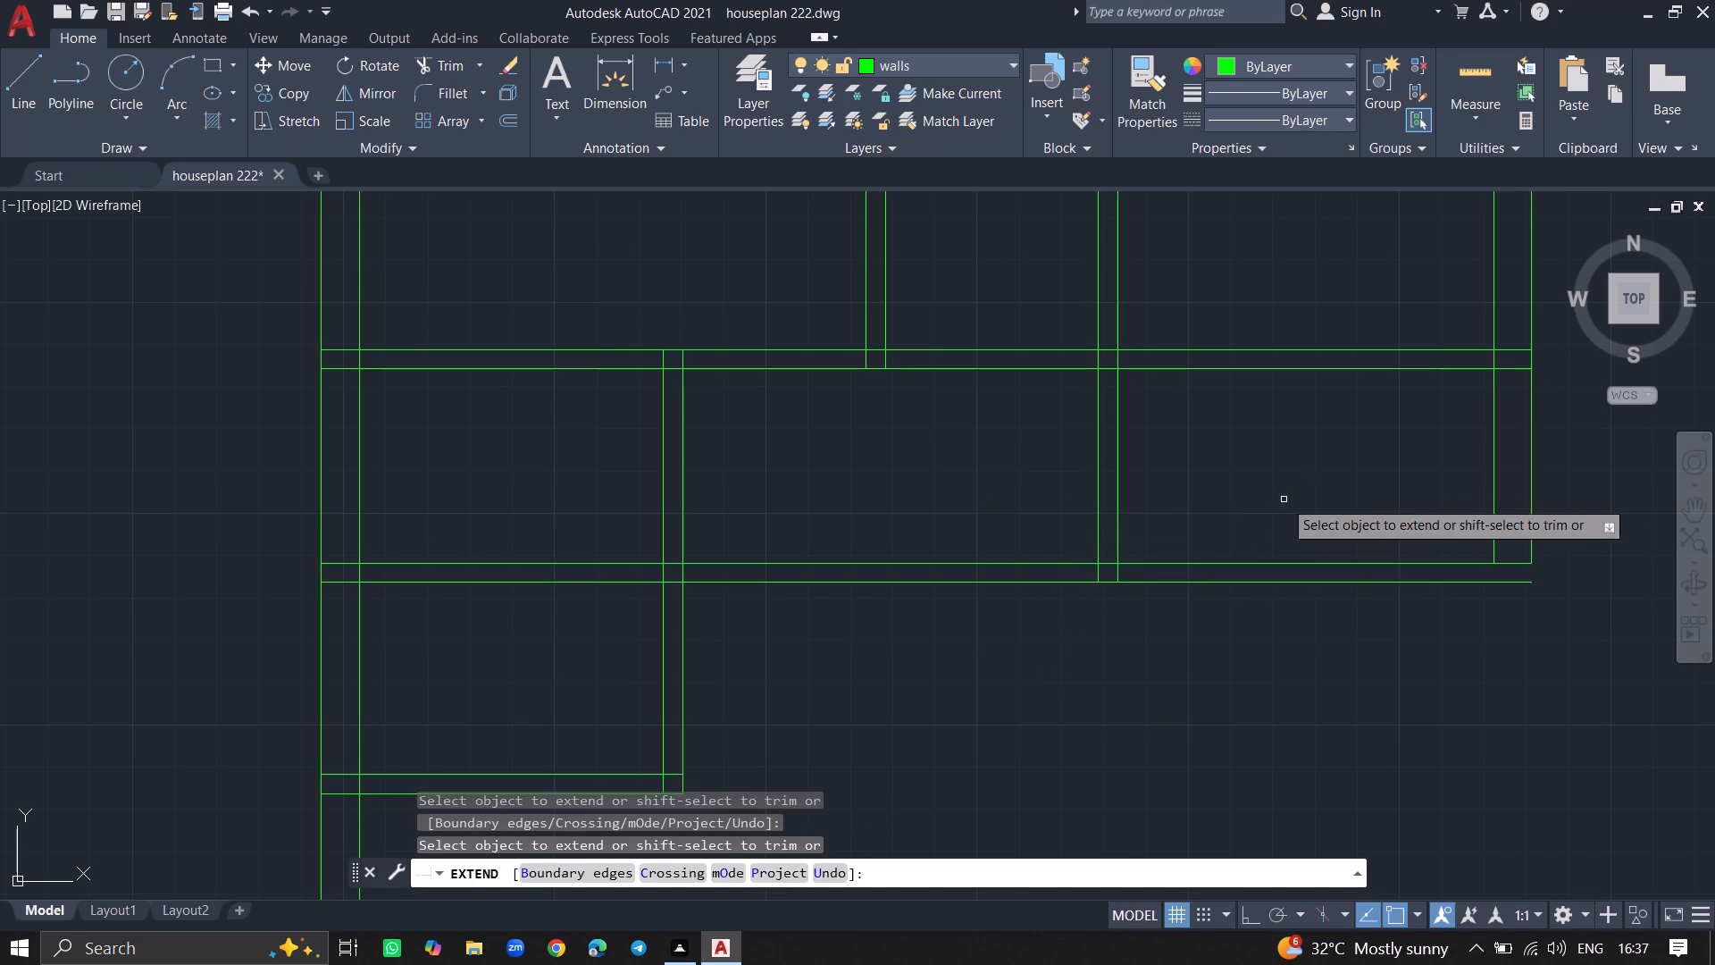
click(1495, 497)
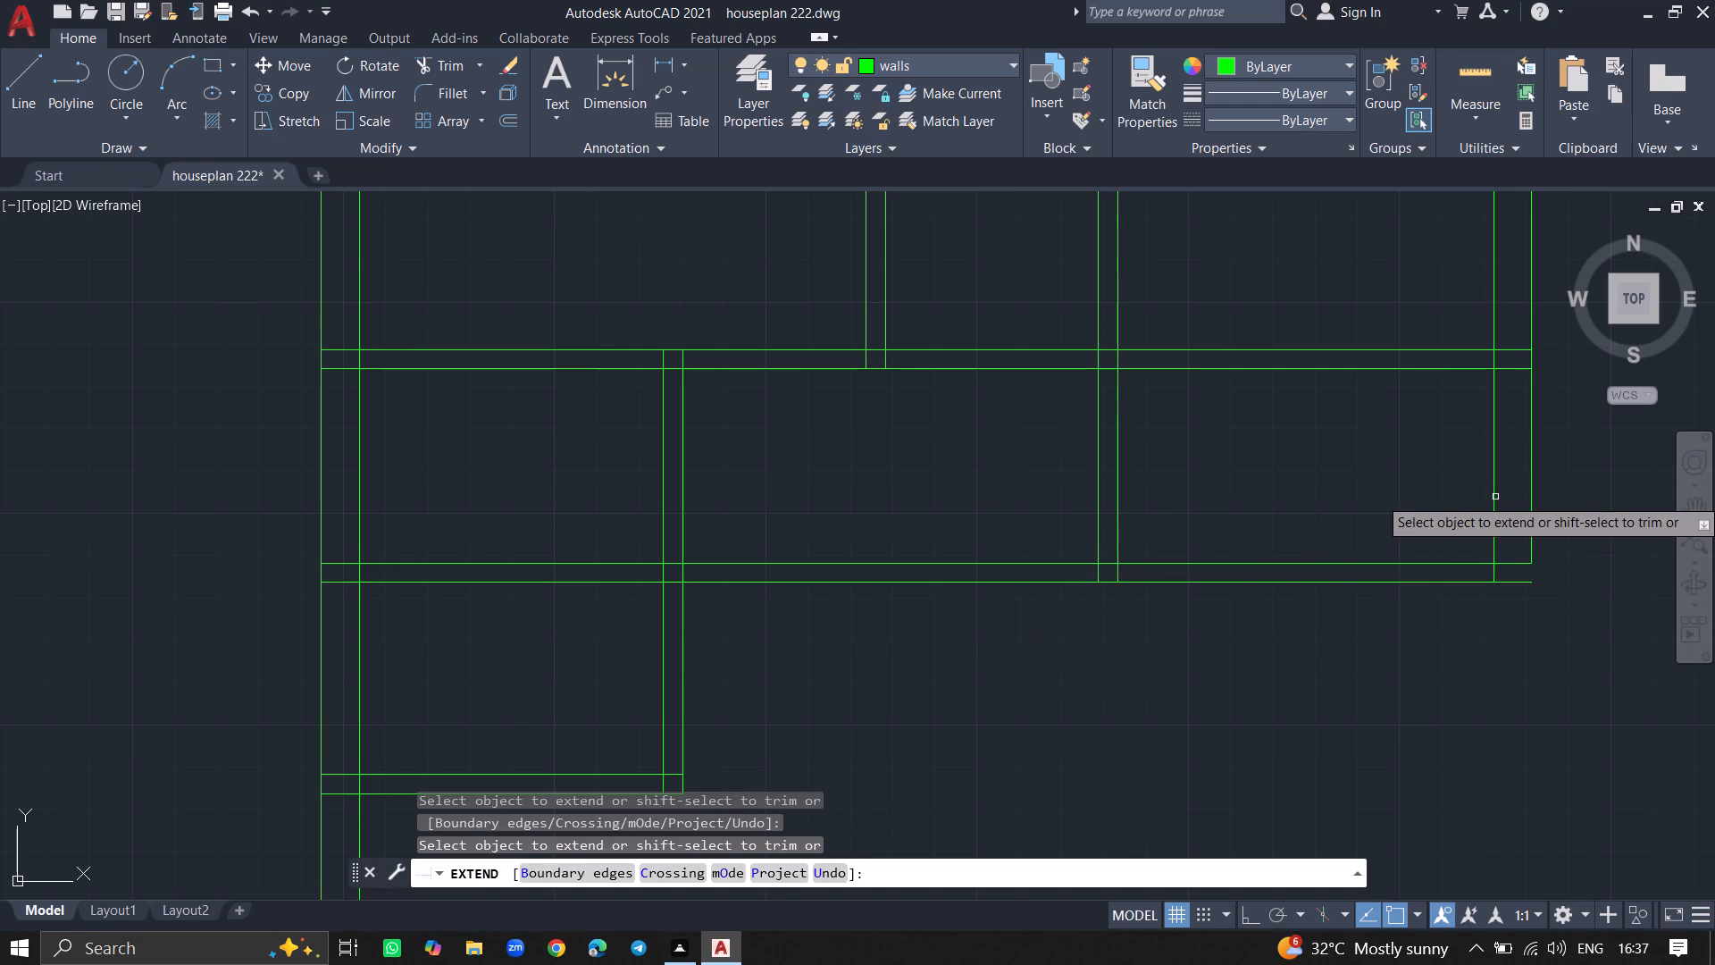
click(1534, 491)
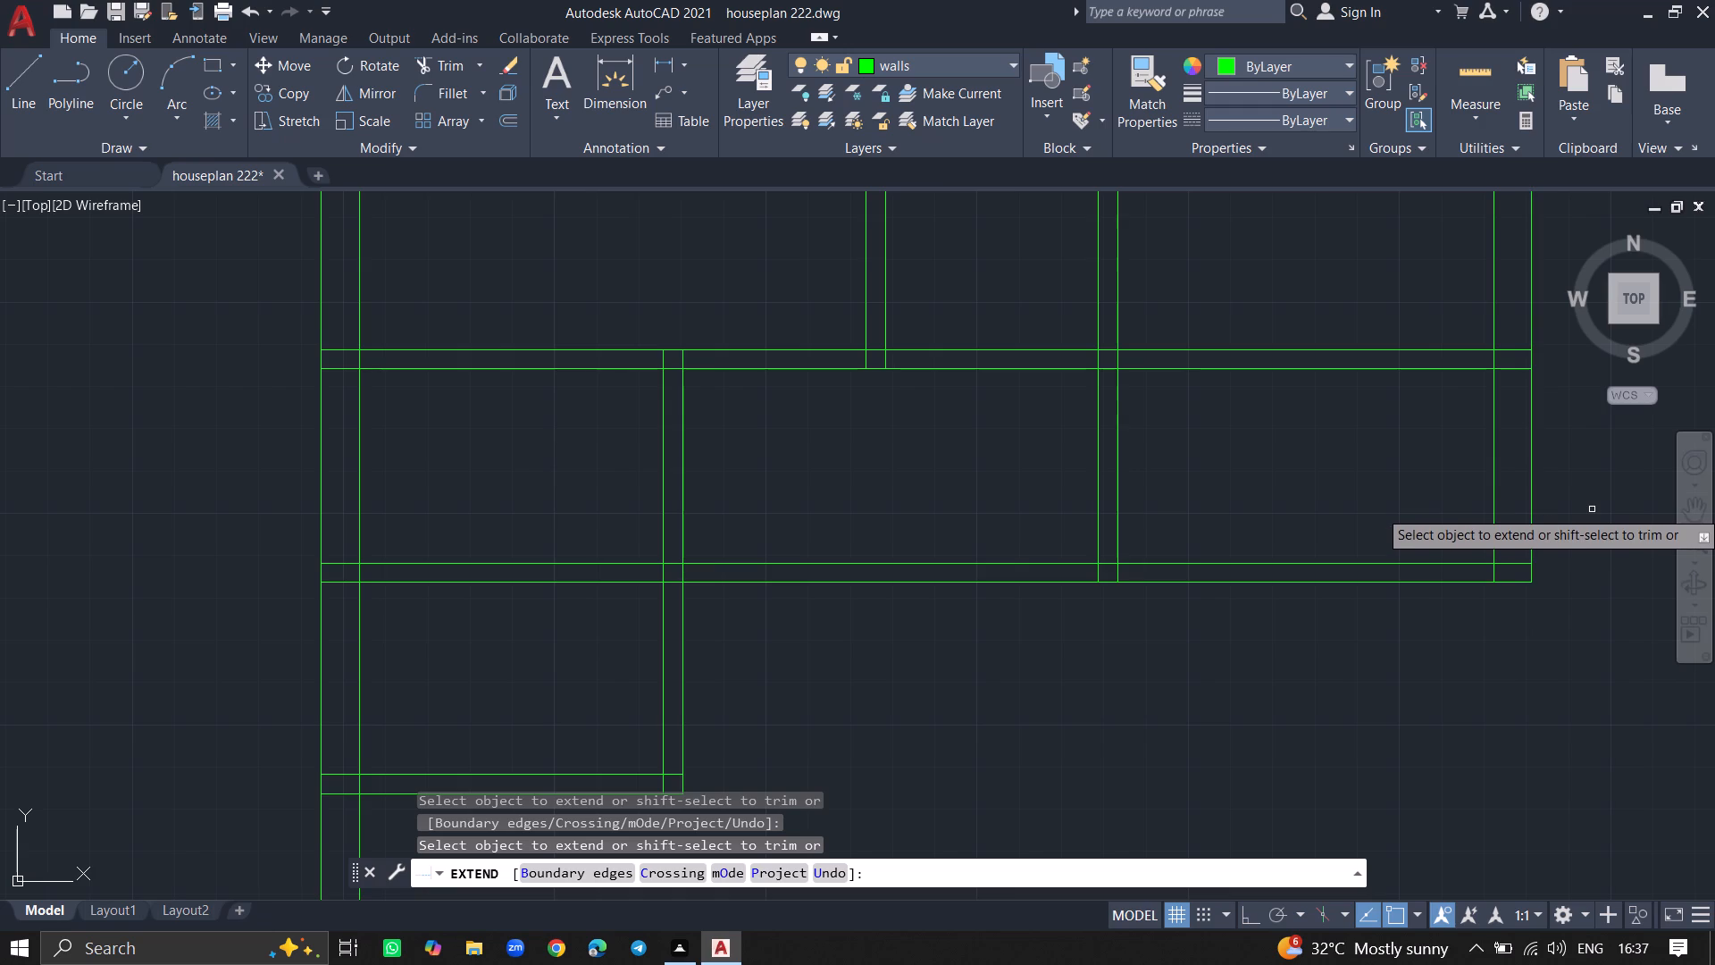
key(Return)
Trim both lines of the new horizontal partition inside the lower left room and across the gap to the lower right room.
ctrl+scroll(1592, 509, down, 2)
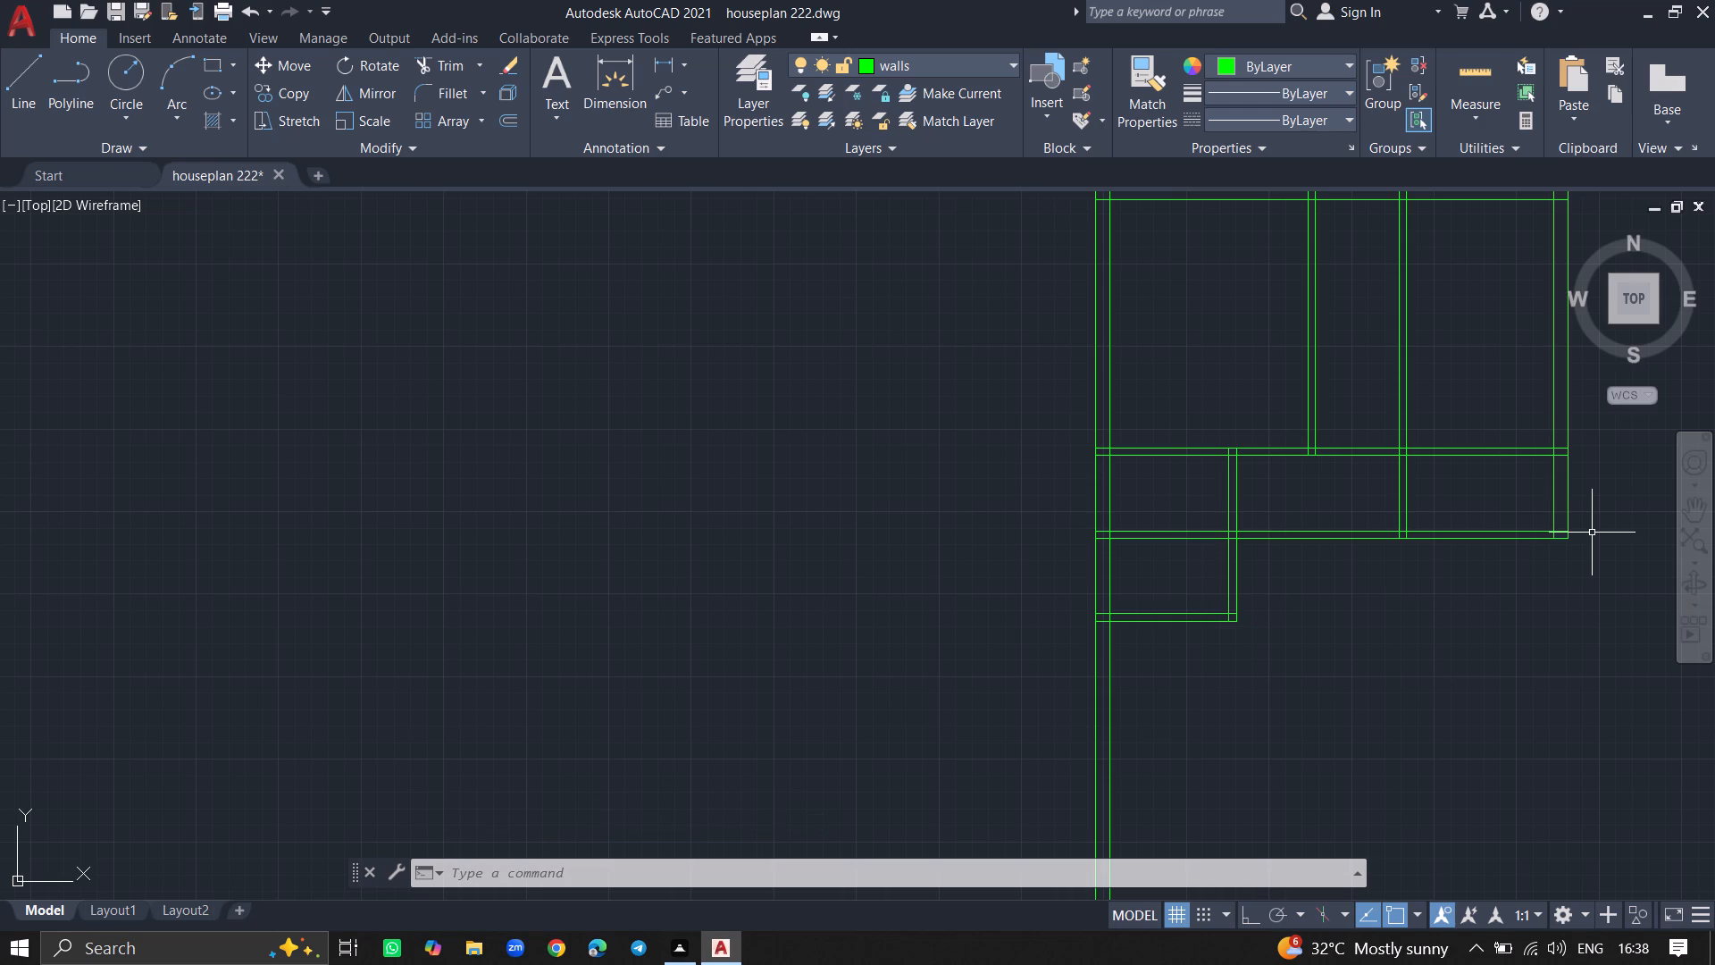
ctrl+scroll(1351, 515, up, 3)
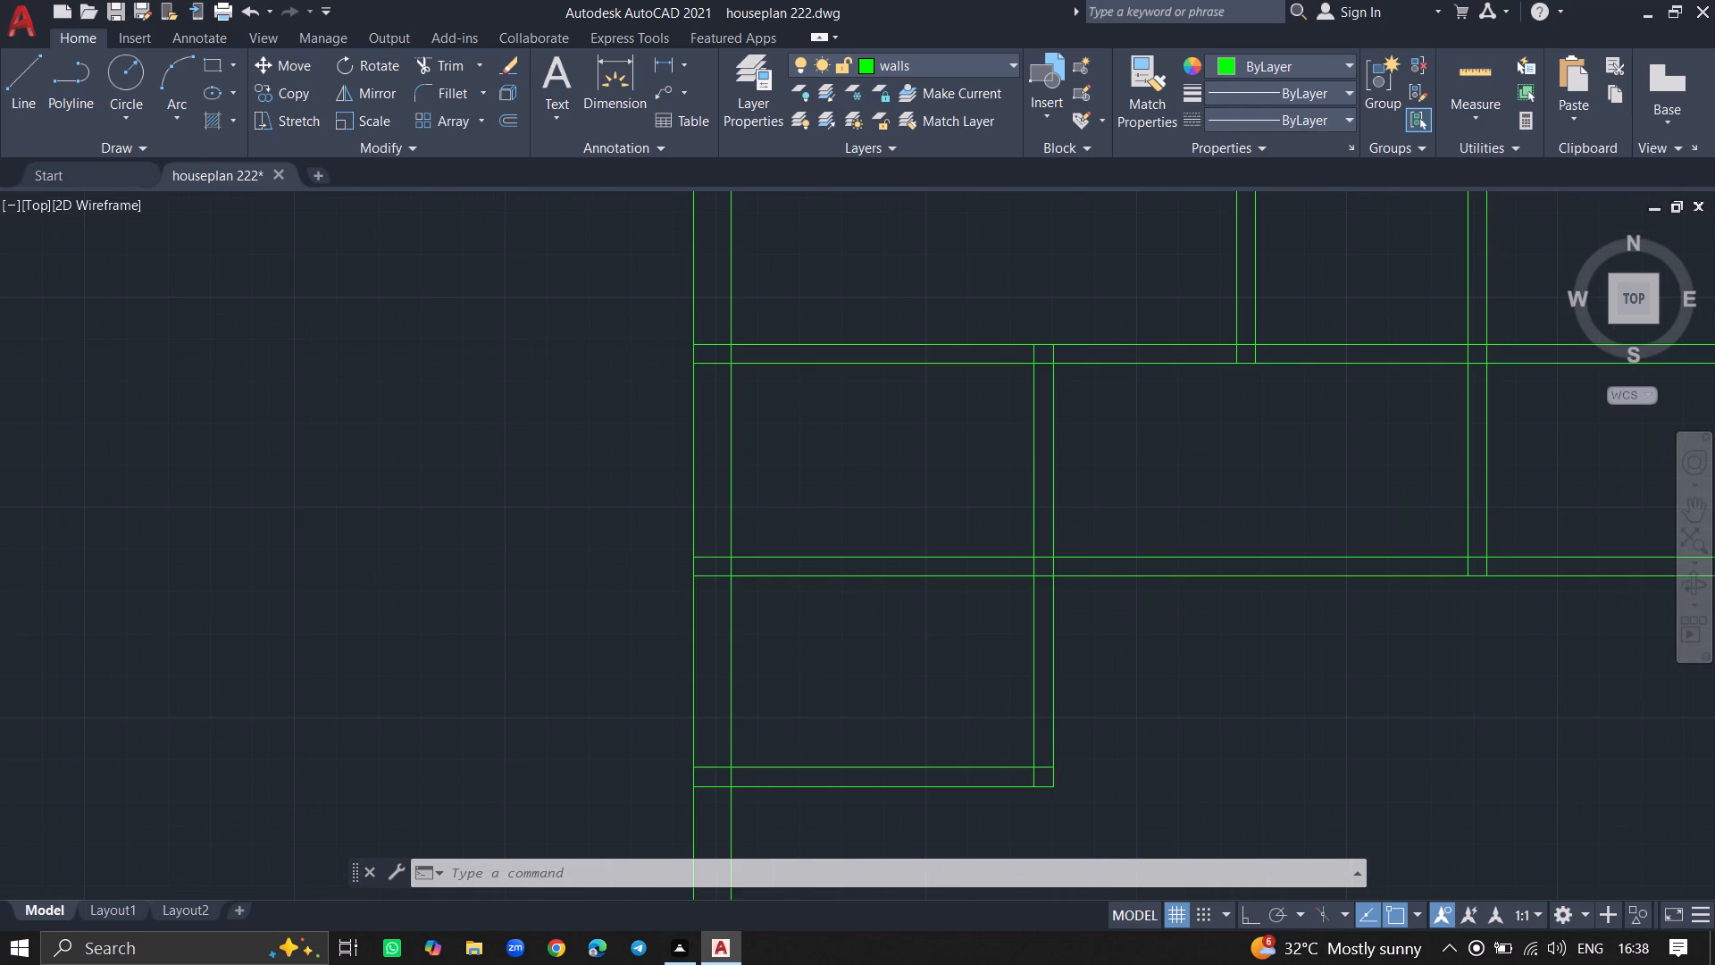
text(tr)
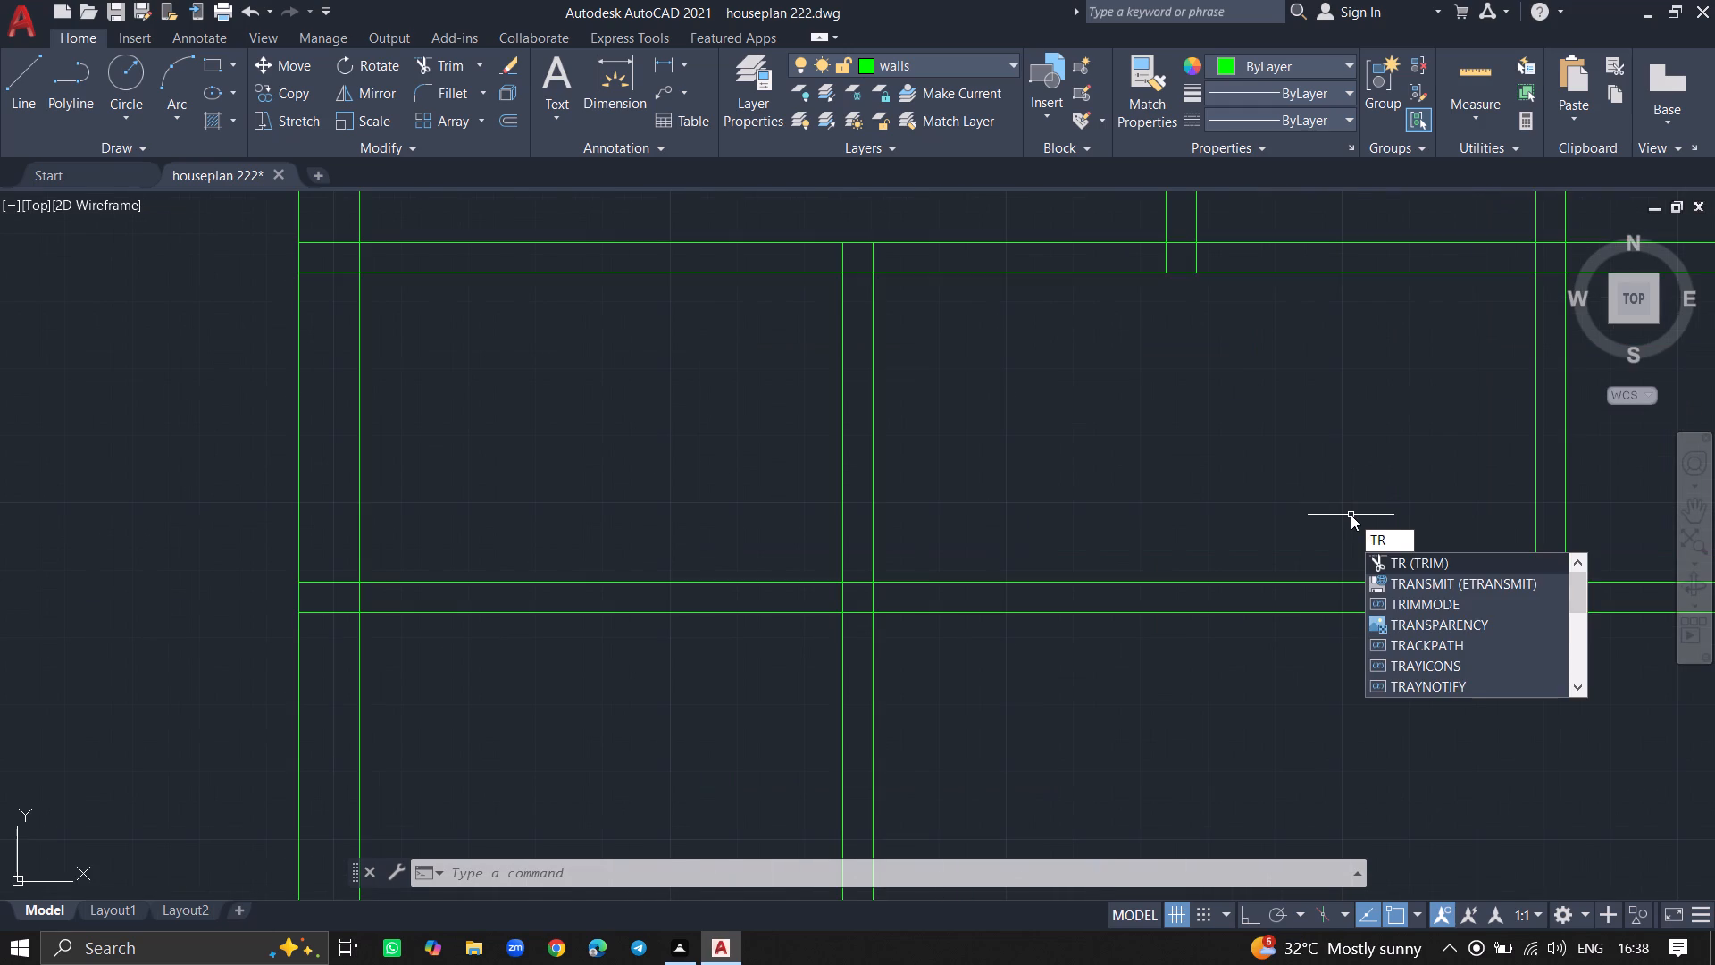
click(1387, 558)
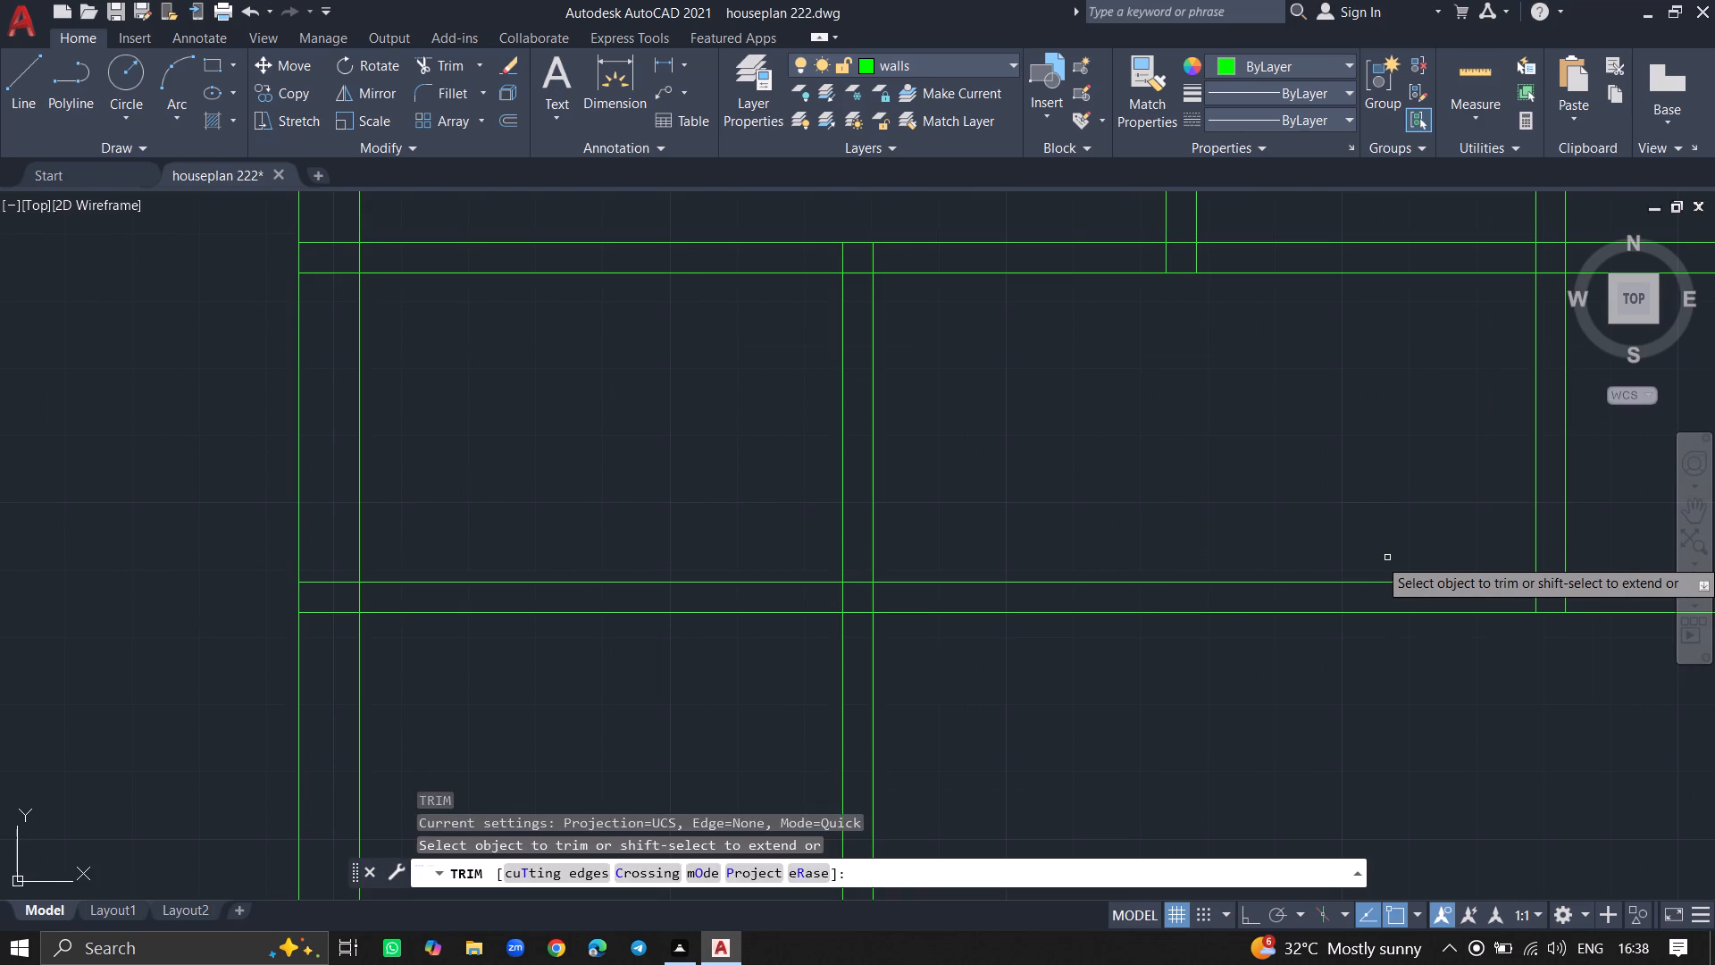
drag(1387, 558, 1376, 558)
click(1376, 558)
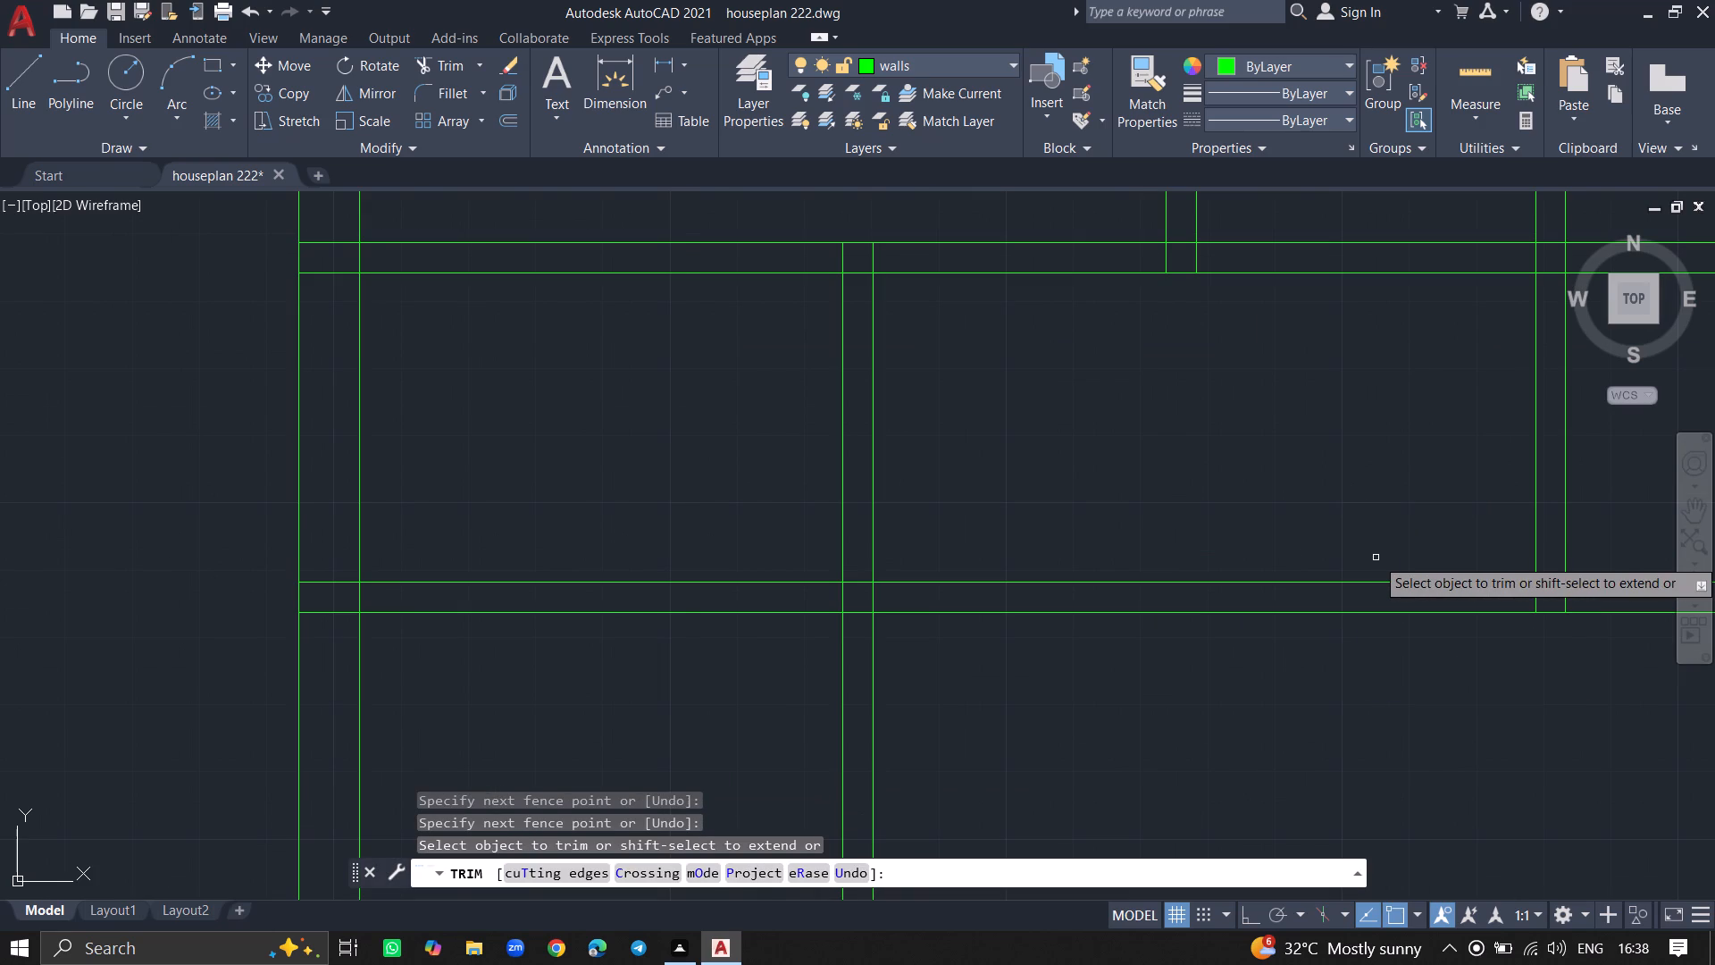
ctrl+scroll(1376, 558, down, 1)
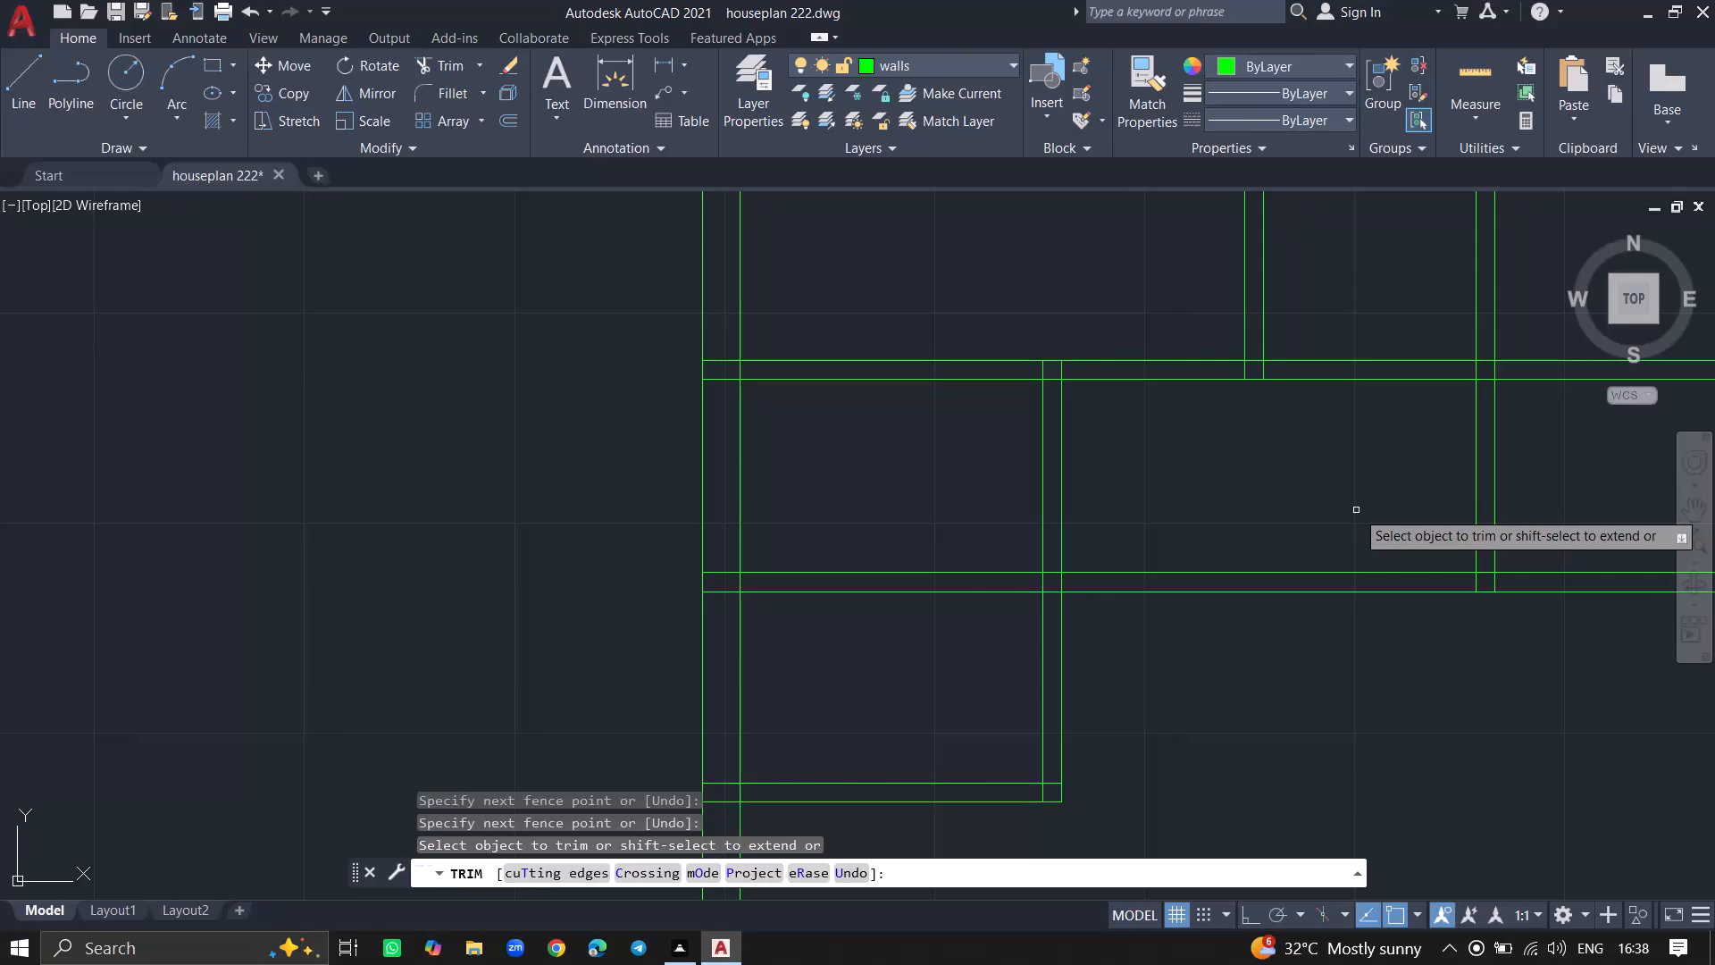
ctrl+scroll(1356, 510, down, 1)
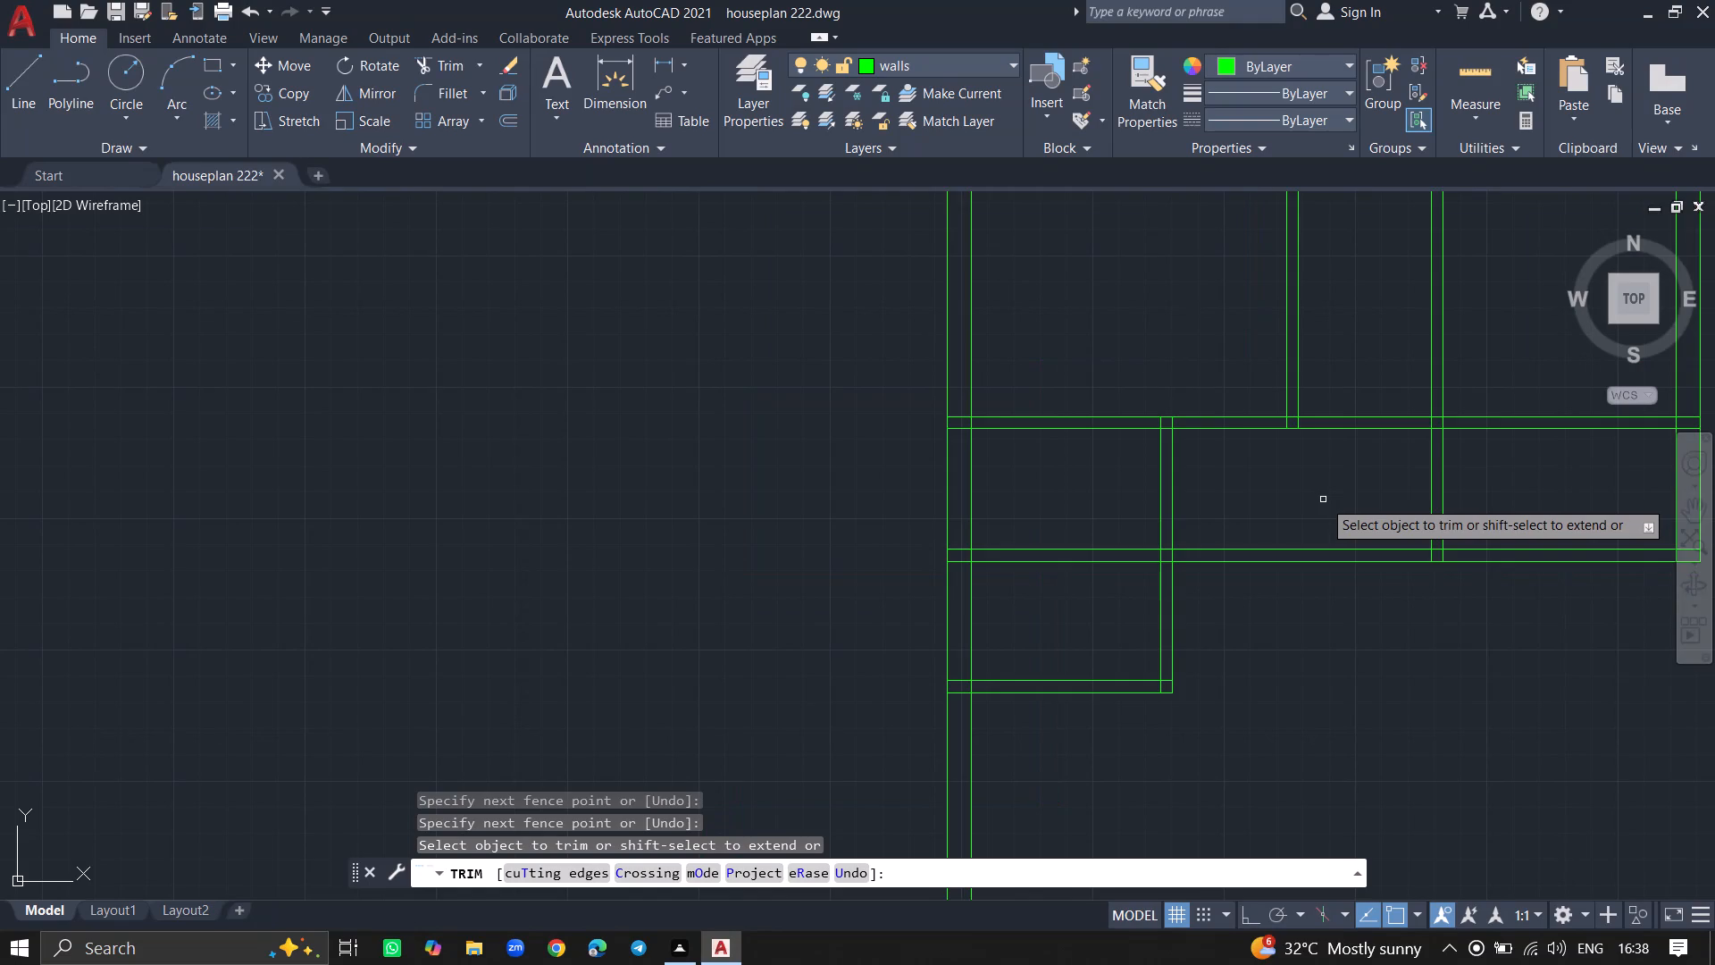
ctrl+scroll(1323, 499, down, 1)
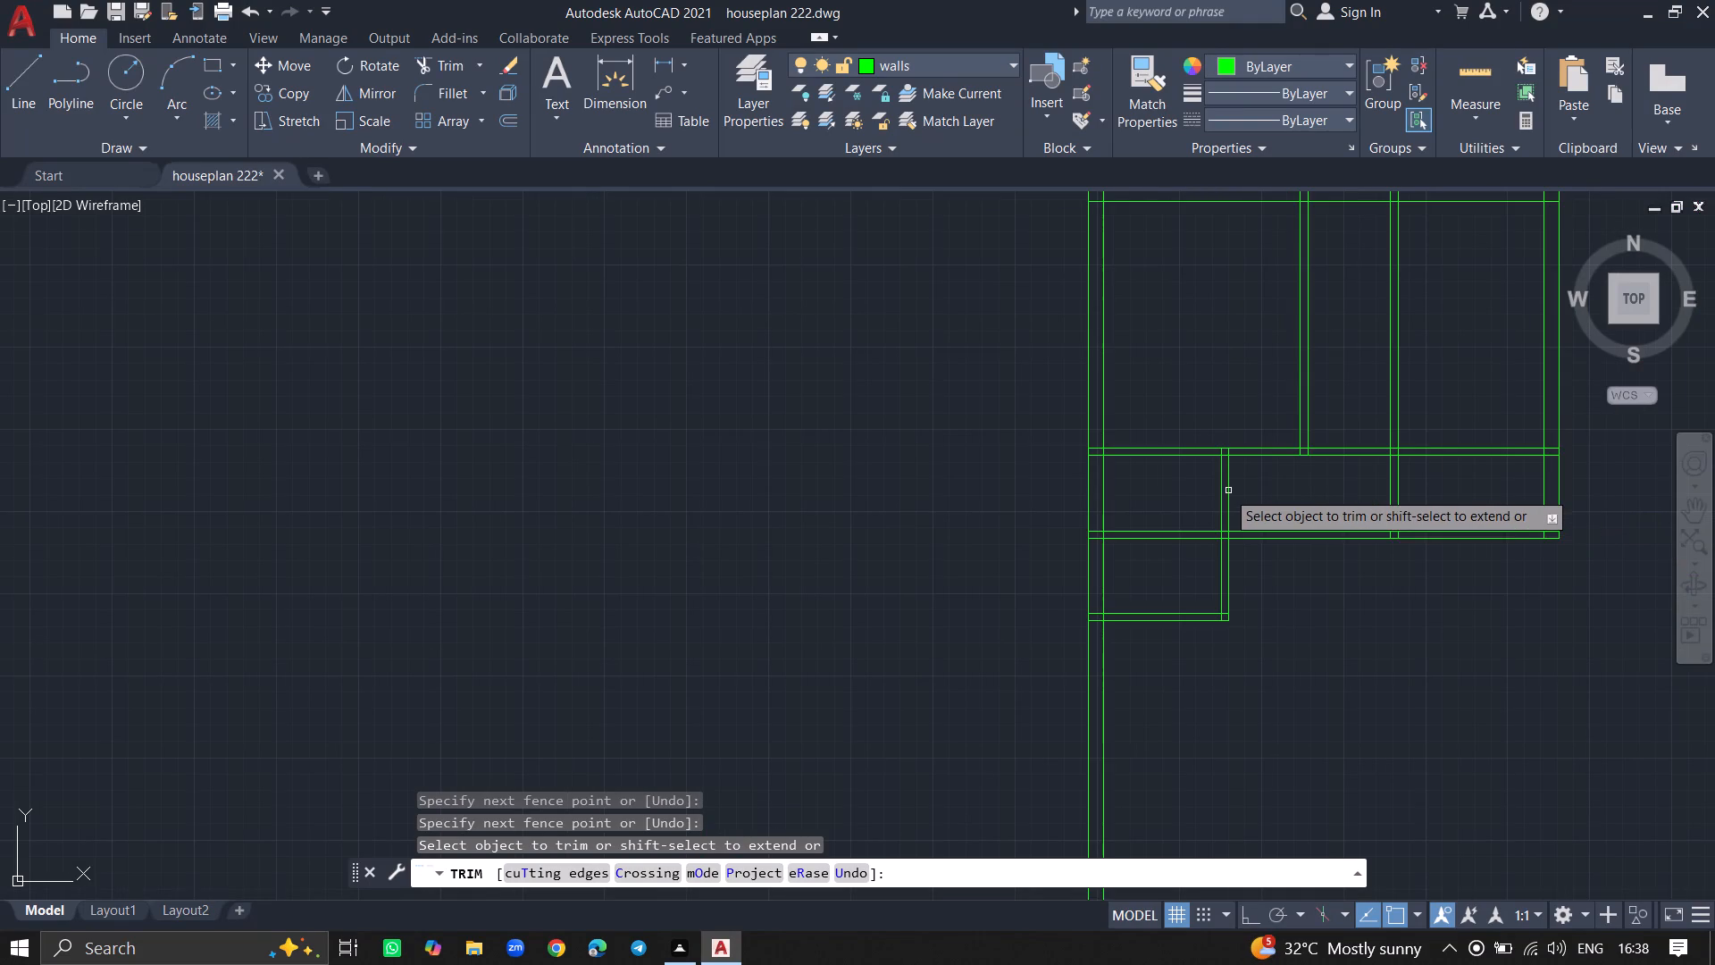
click(1186, 533)
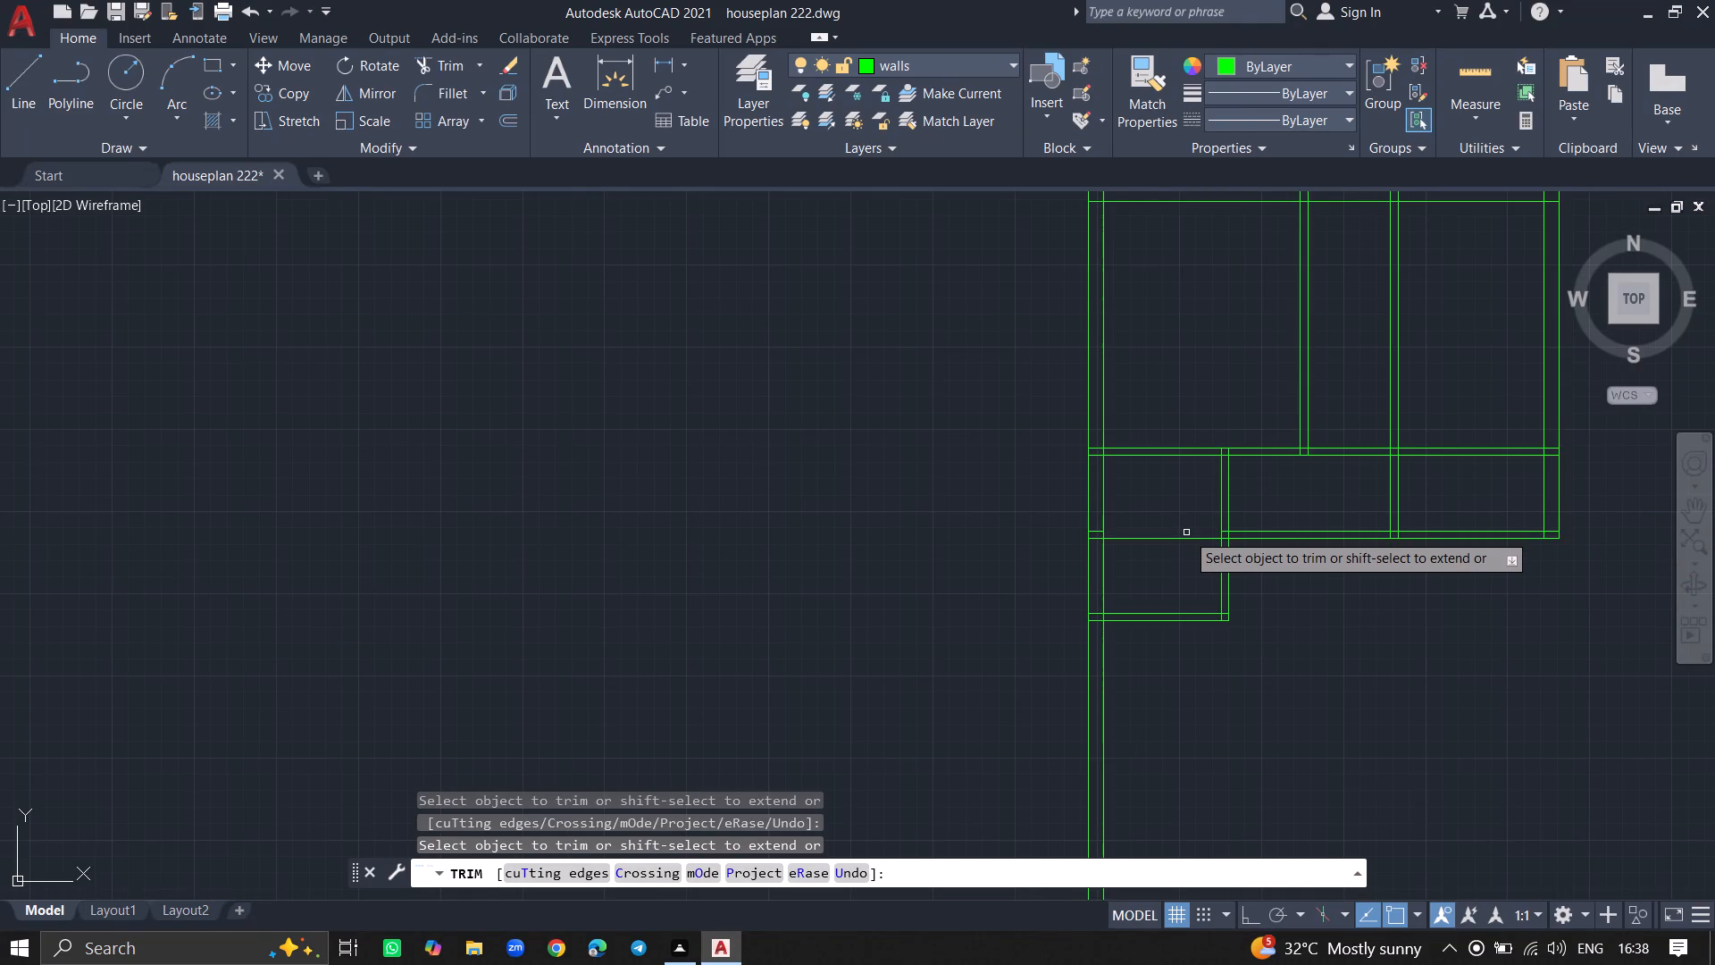
click(1186, 539)
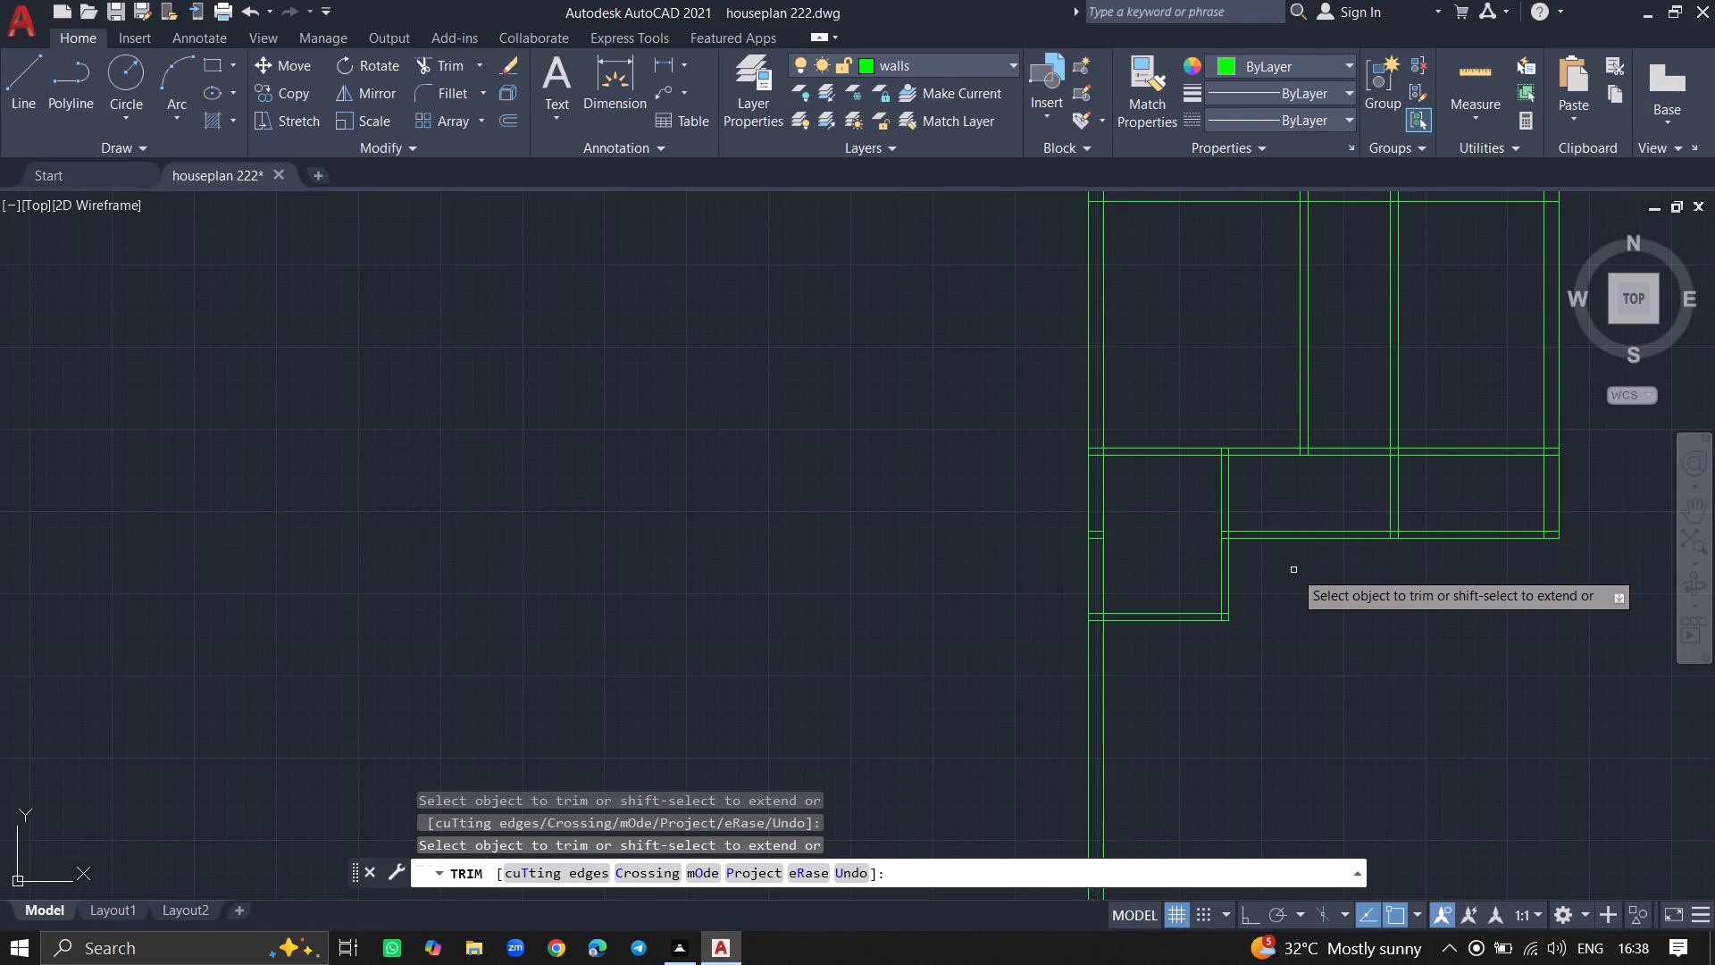
ctrl+scroll(1301, 571, down, 1)
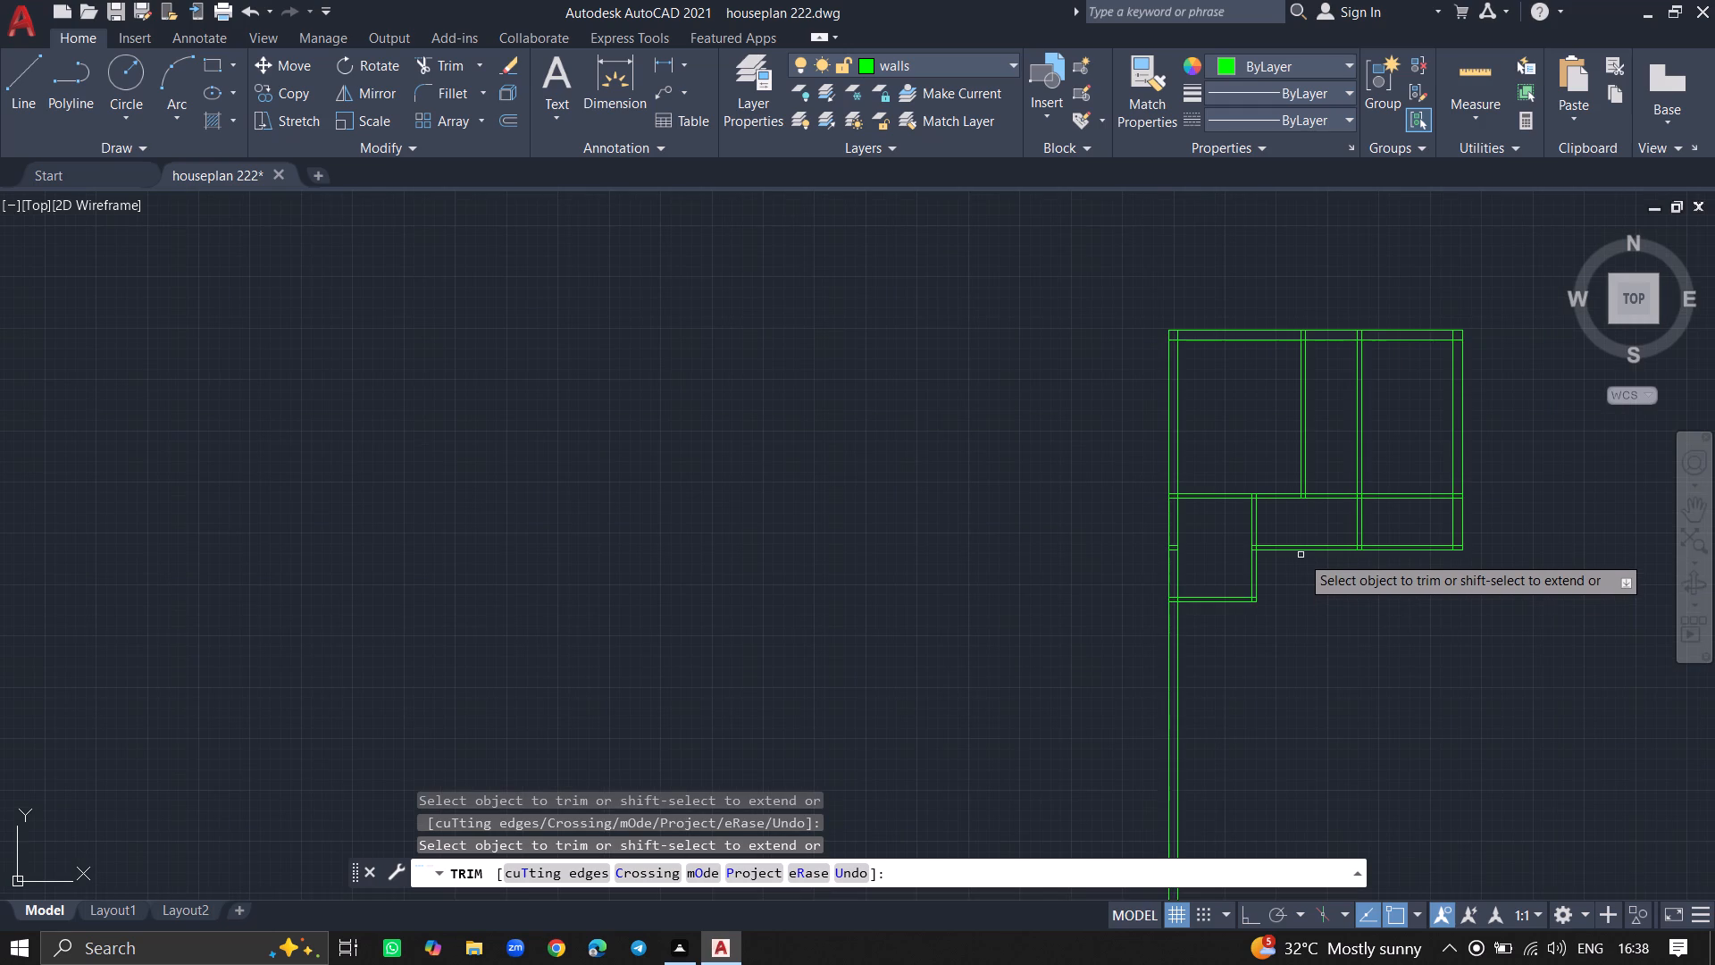
click(1300, 550)
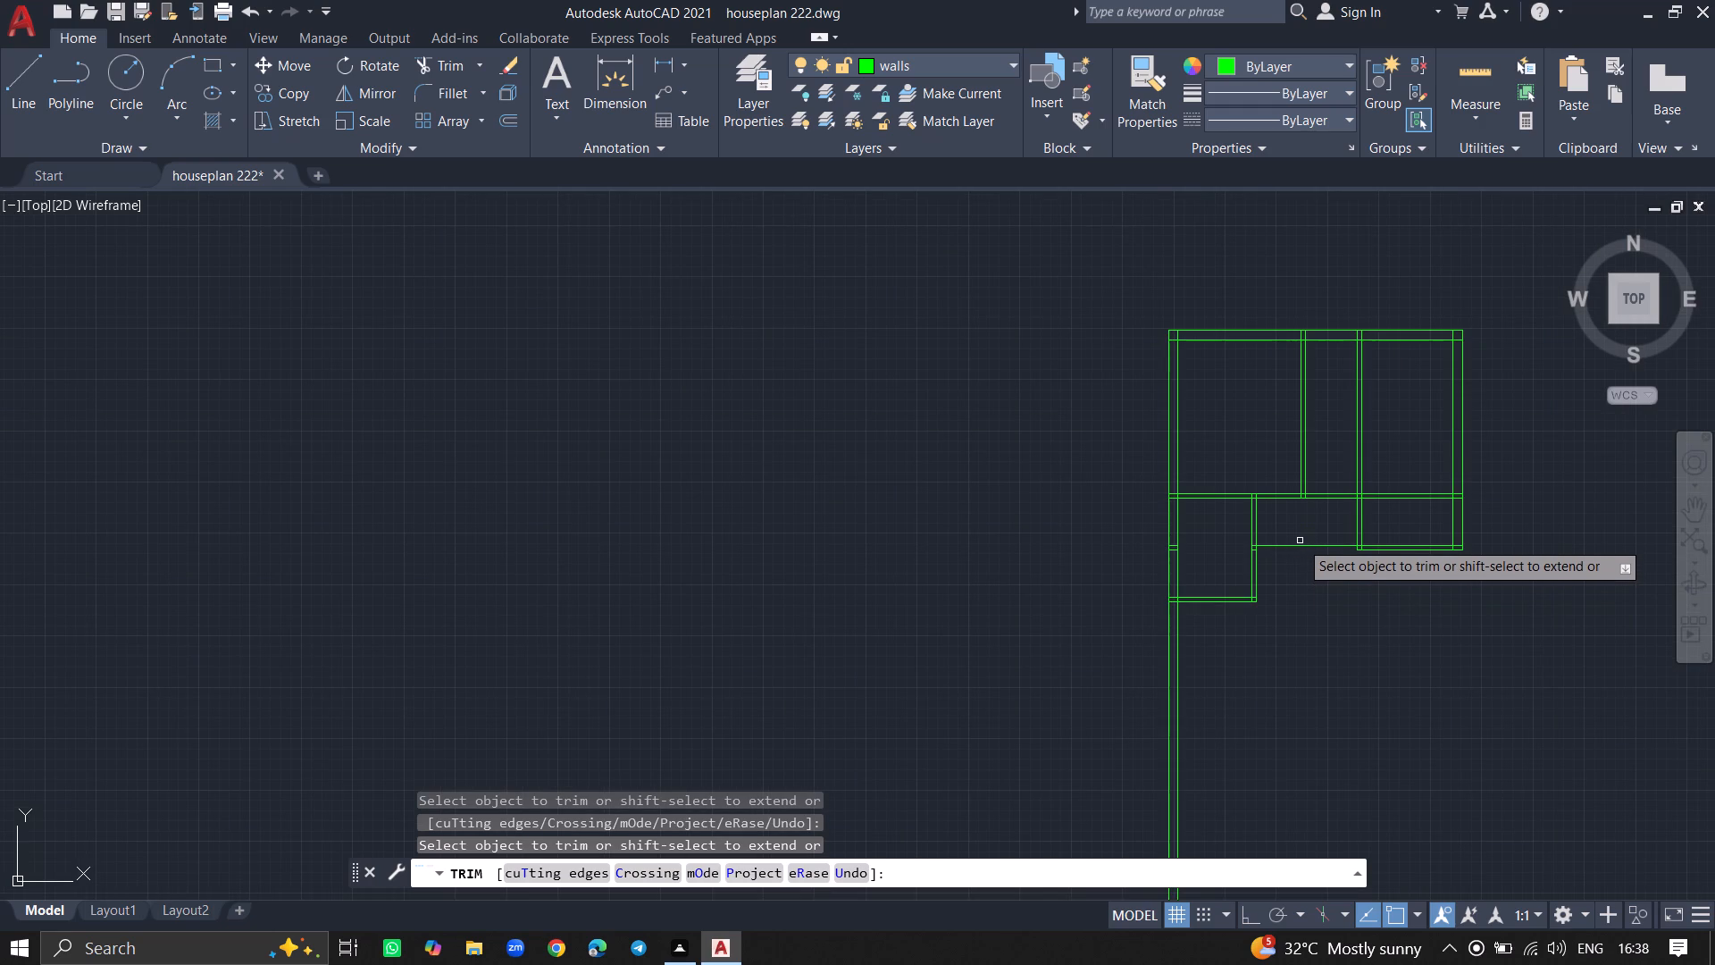
click(1302, 546)
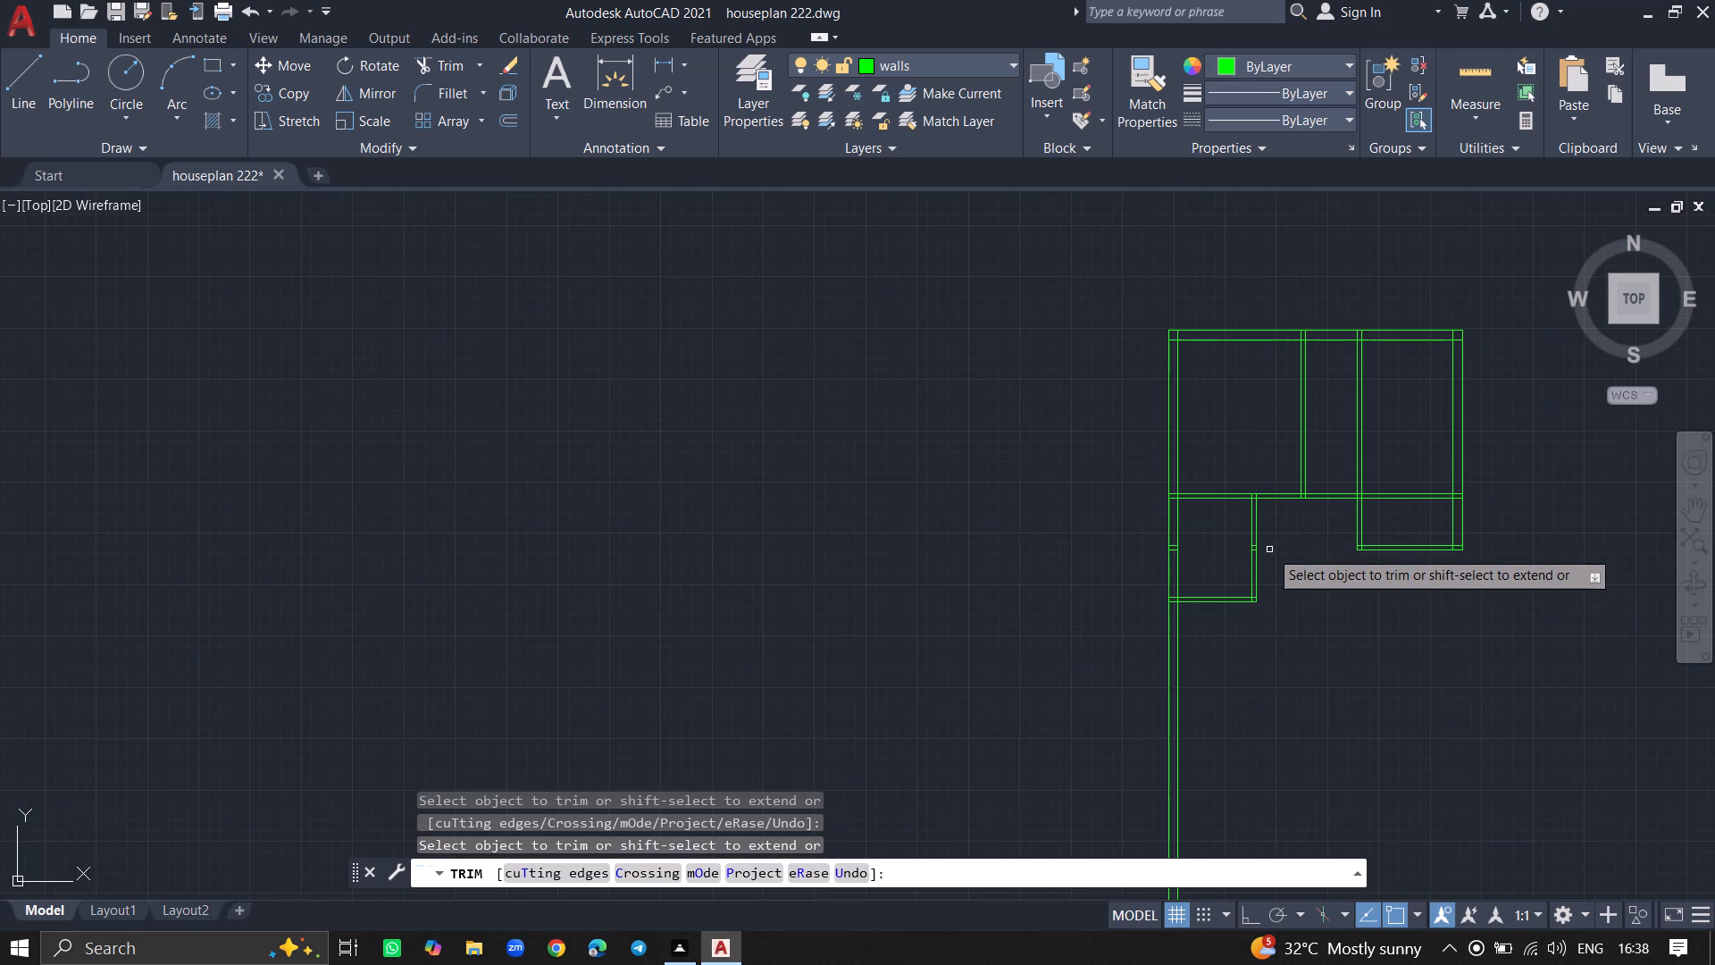
Trim the short leftover horizontal segments inside the lower left room's right-hand partition and outer left-hand wall.
ctrl+scroll(1269, 550, up, 4)
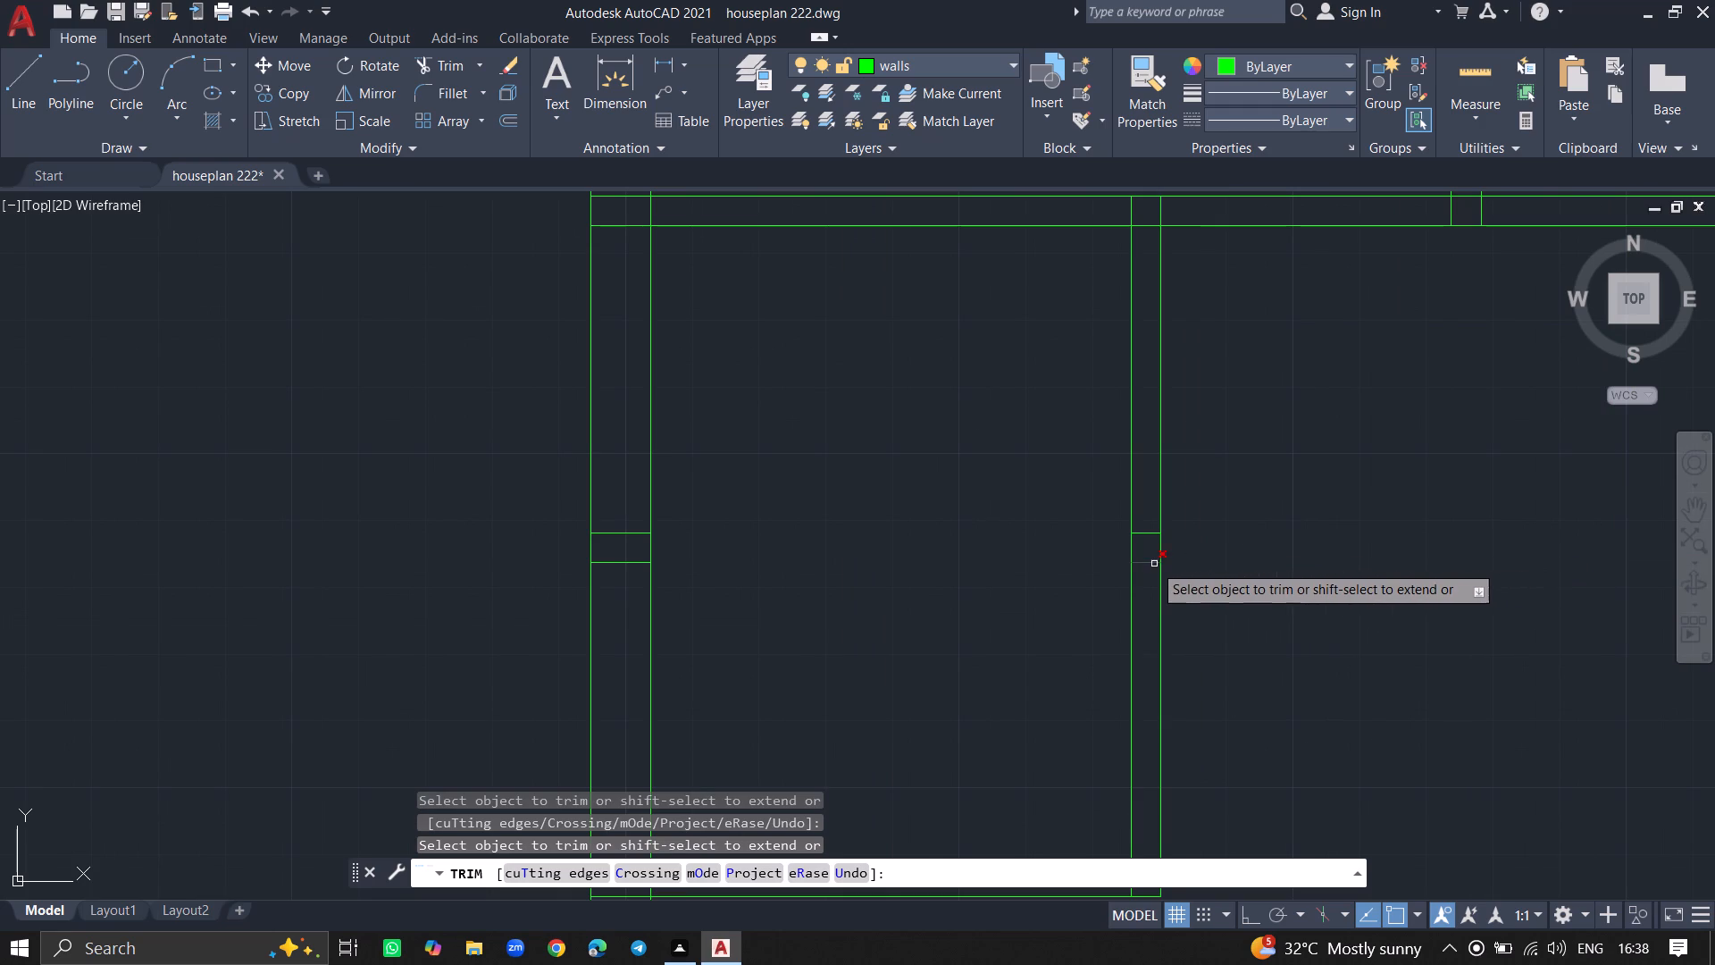
click(1150, 566)
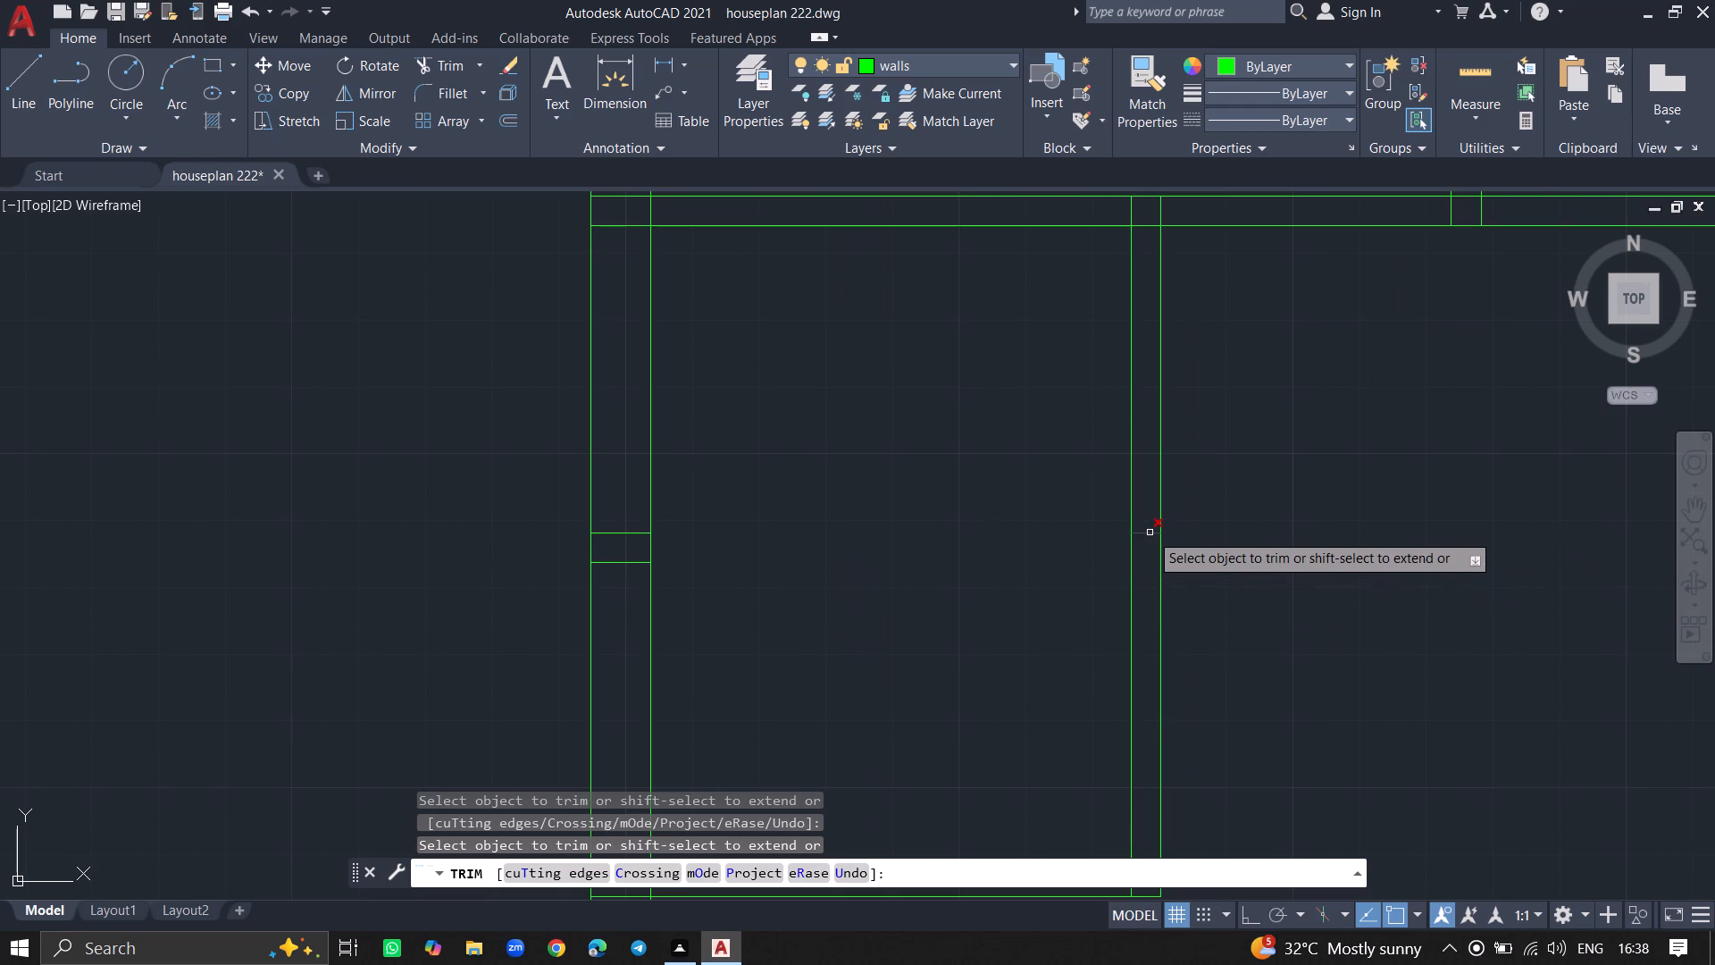
click(1150, 533)
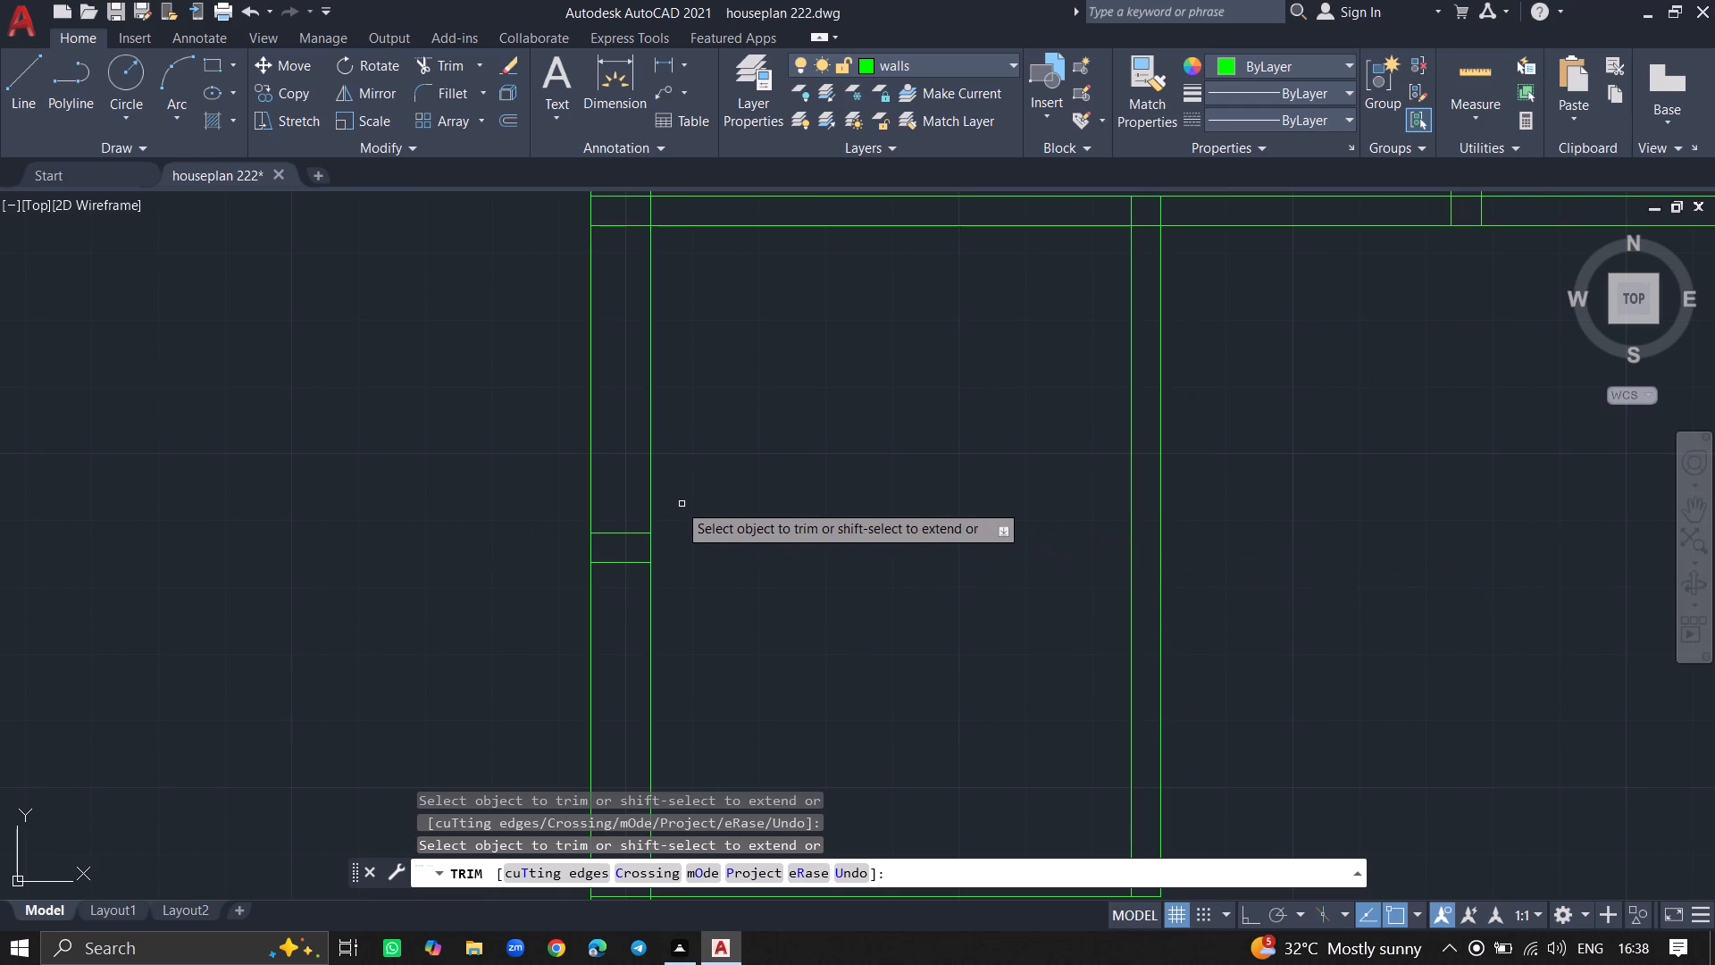
click(624, 533)
click(617, 563)
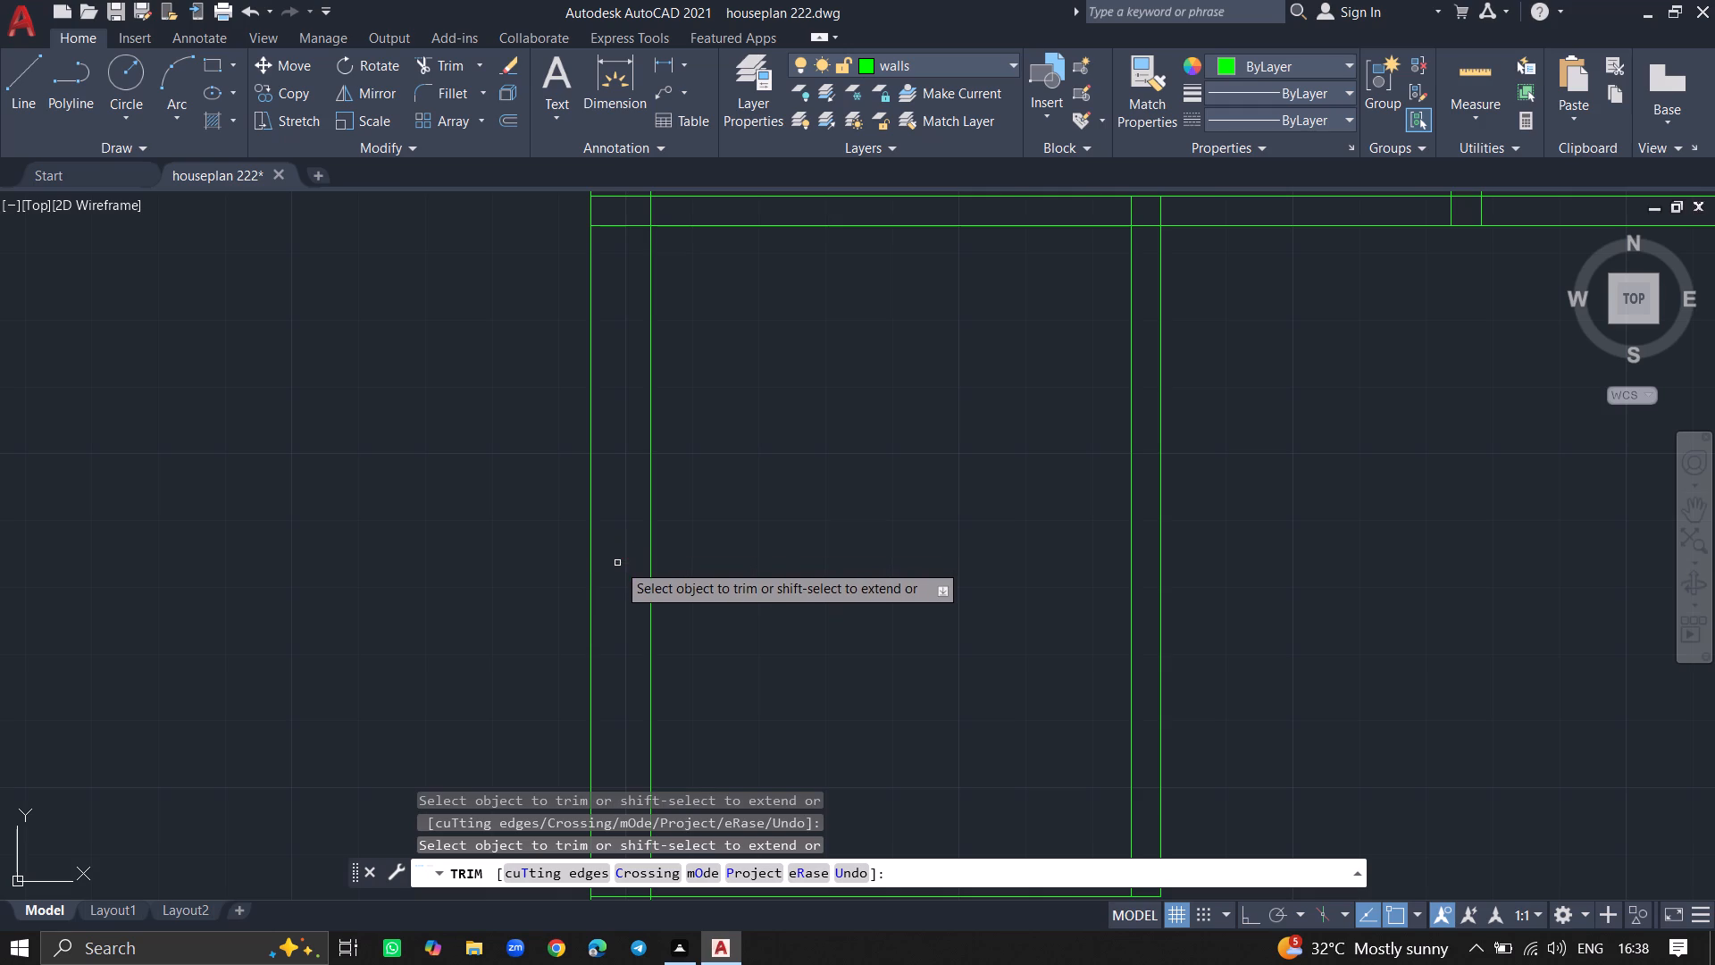
ctrl+scroll(728, 547, down, 3)
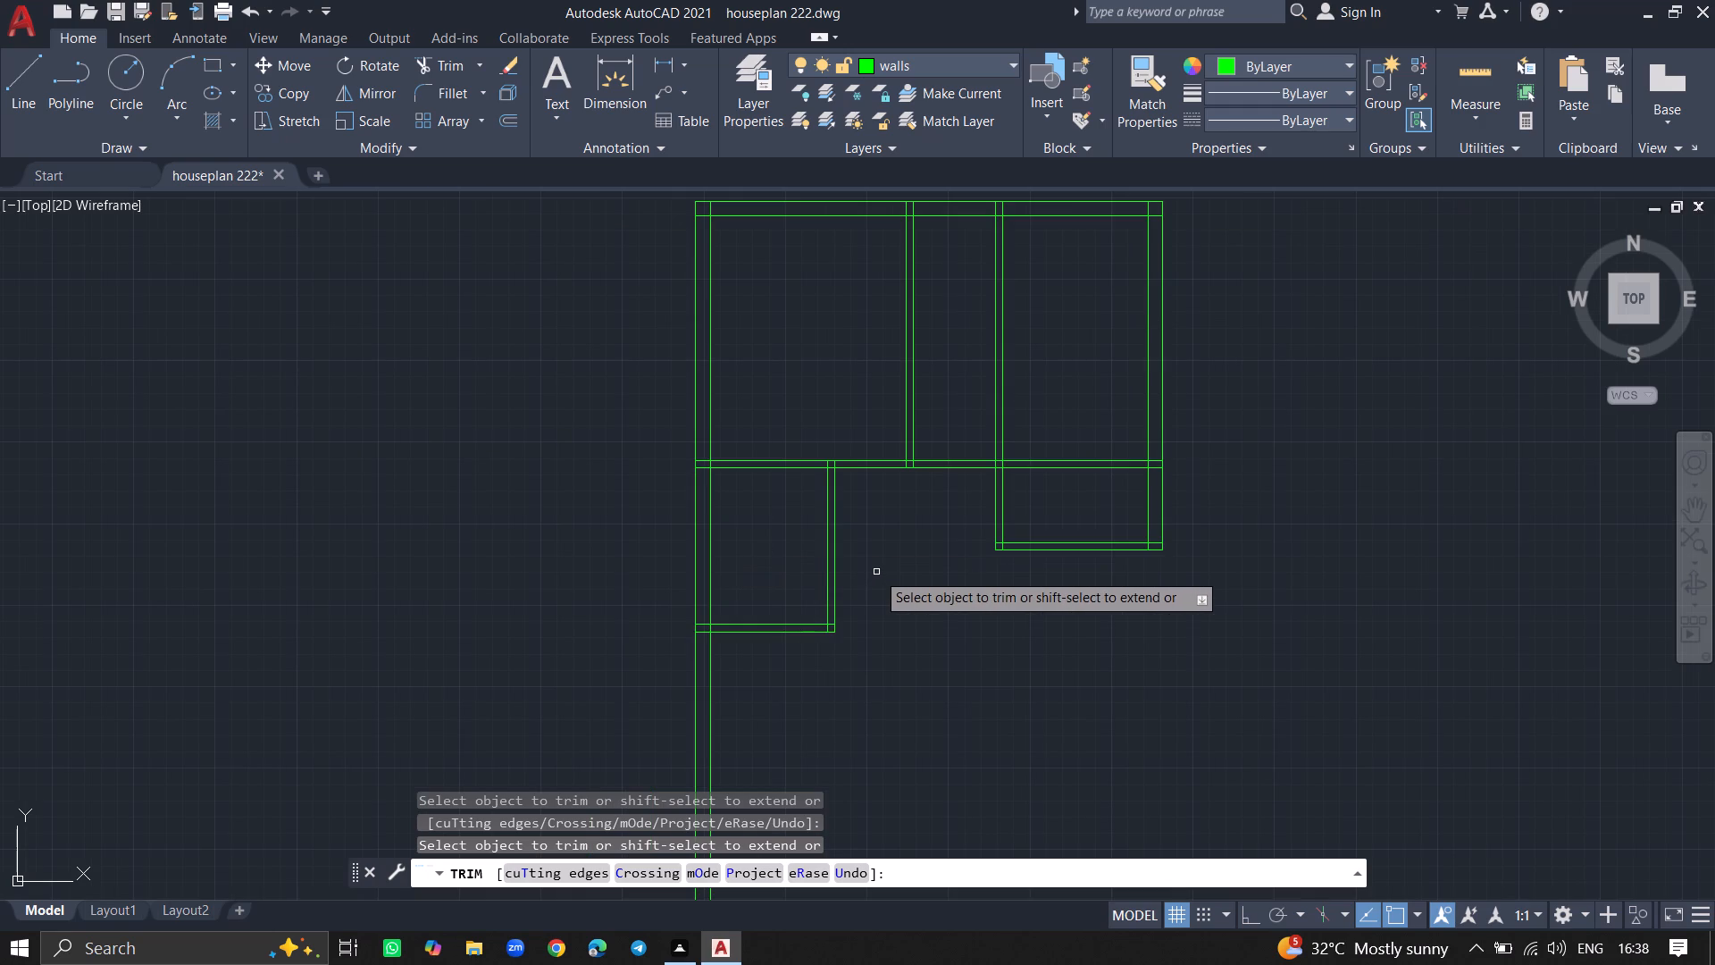
key(Return)
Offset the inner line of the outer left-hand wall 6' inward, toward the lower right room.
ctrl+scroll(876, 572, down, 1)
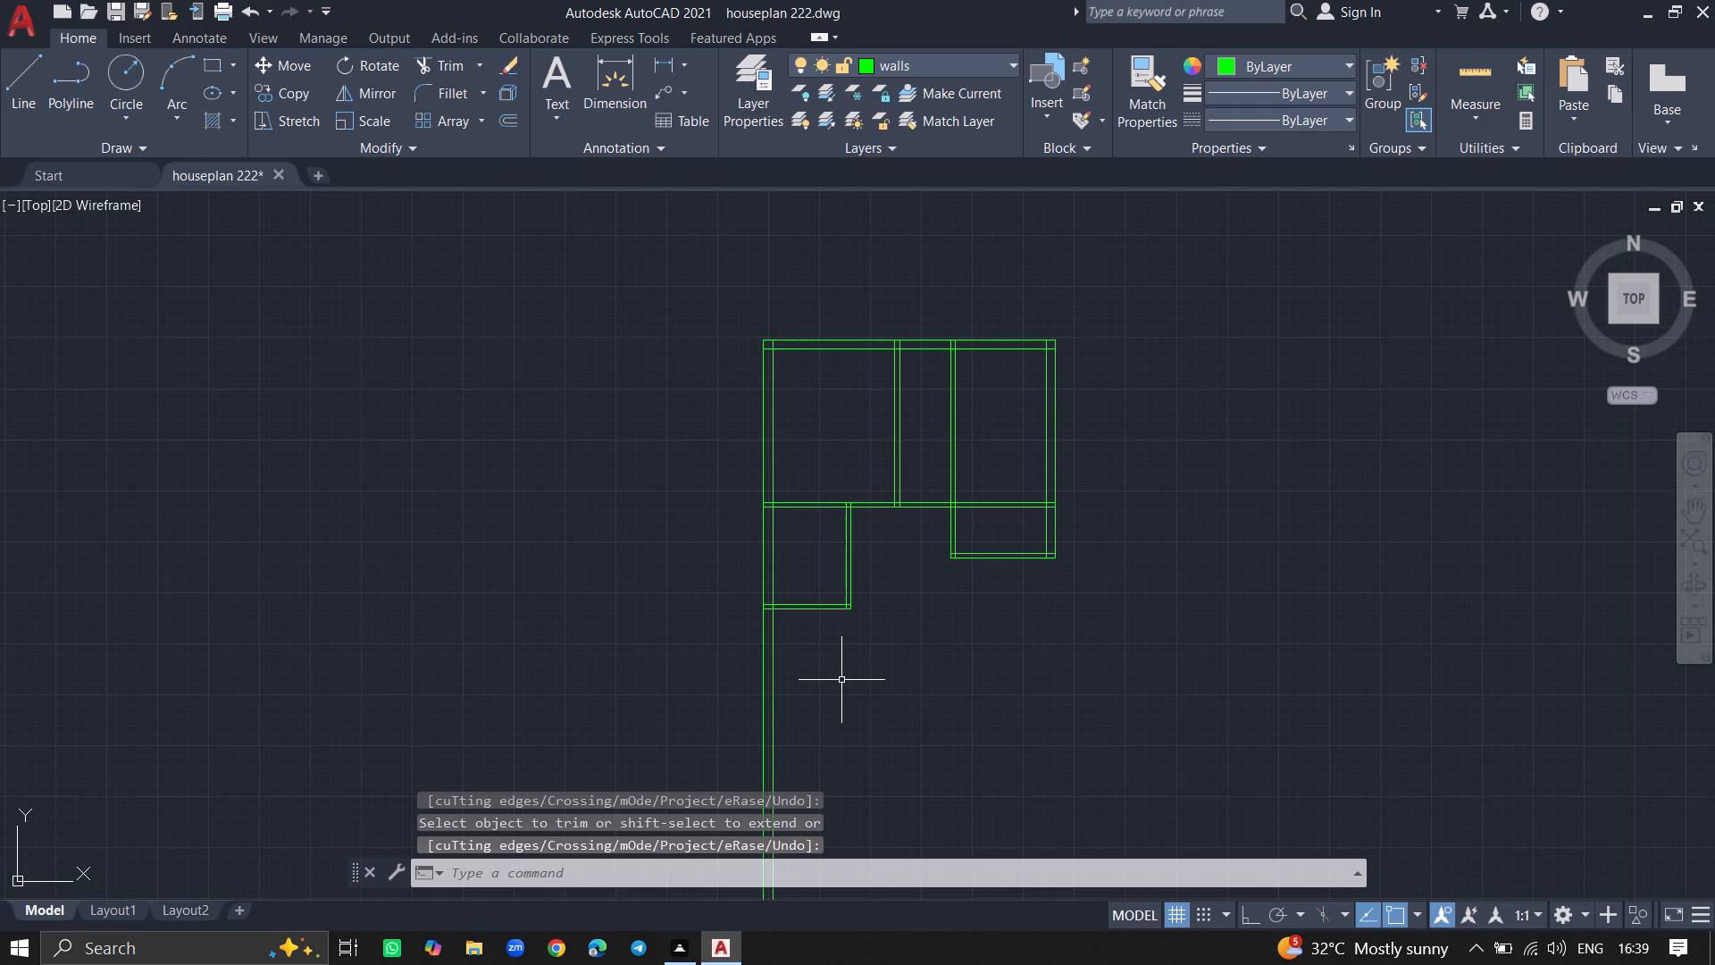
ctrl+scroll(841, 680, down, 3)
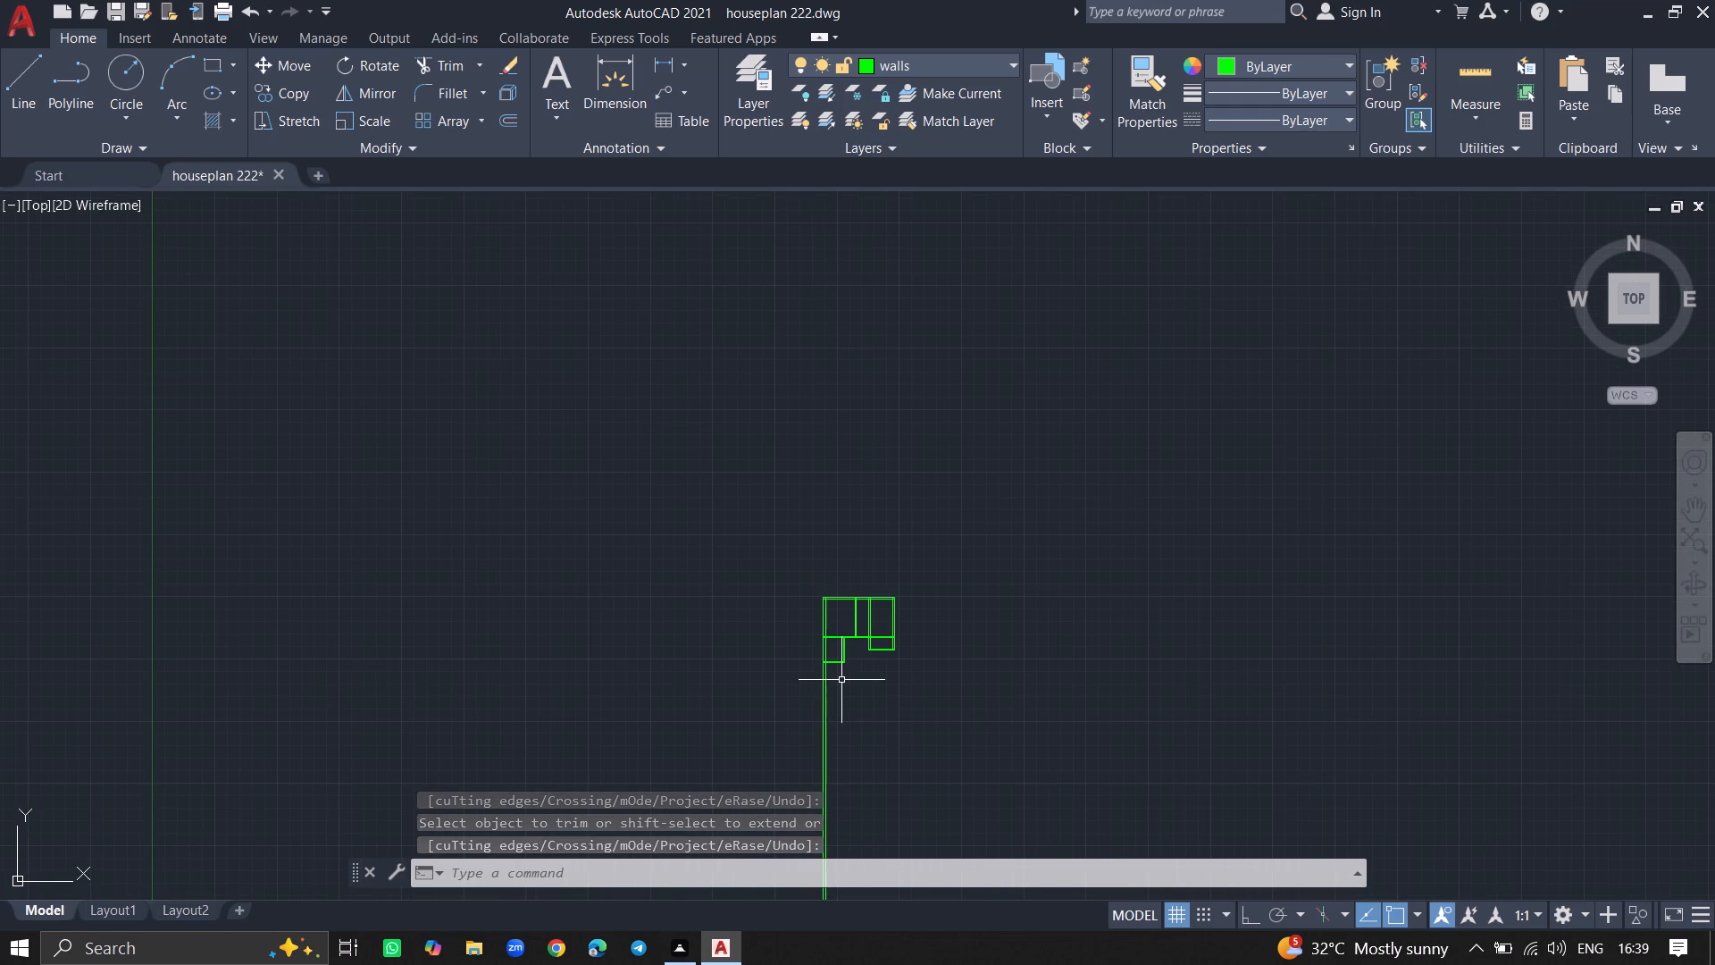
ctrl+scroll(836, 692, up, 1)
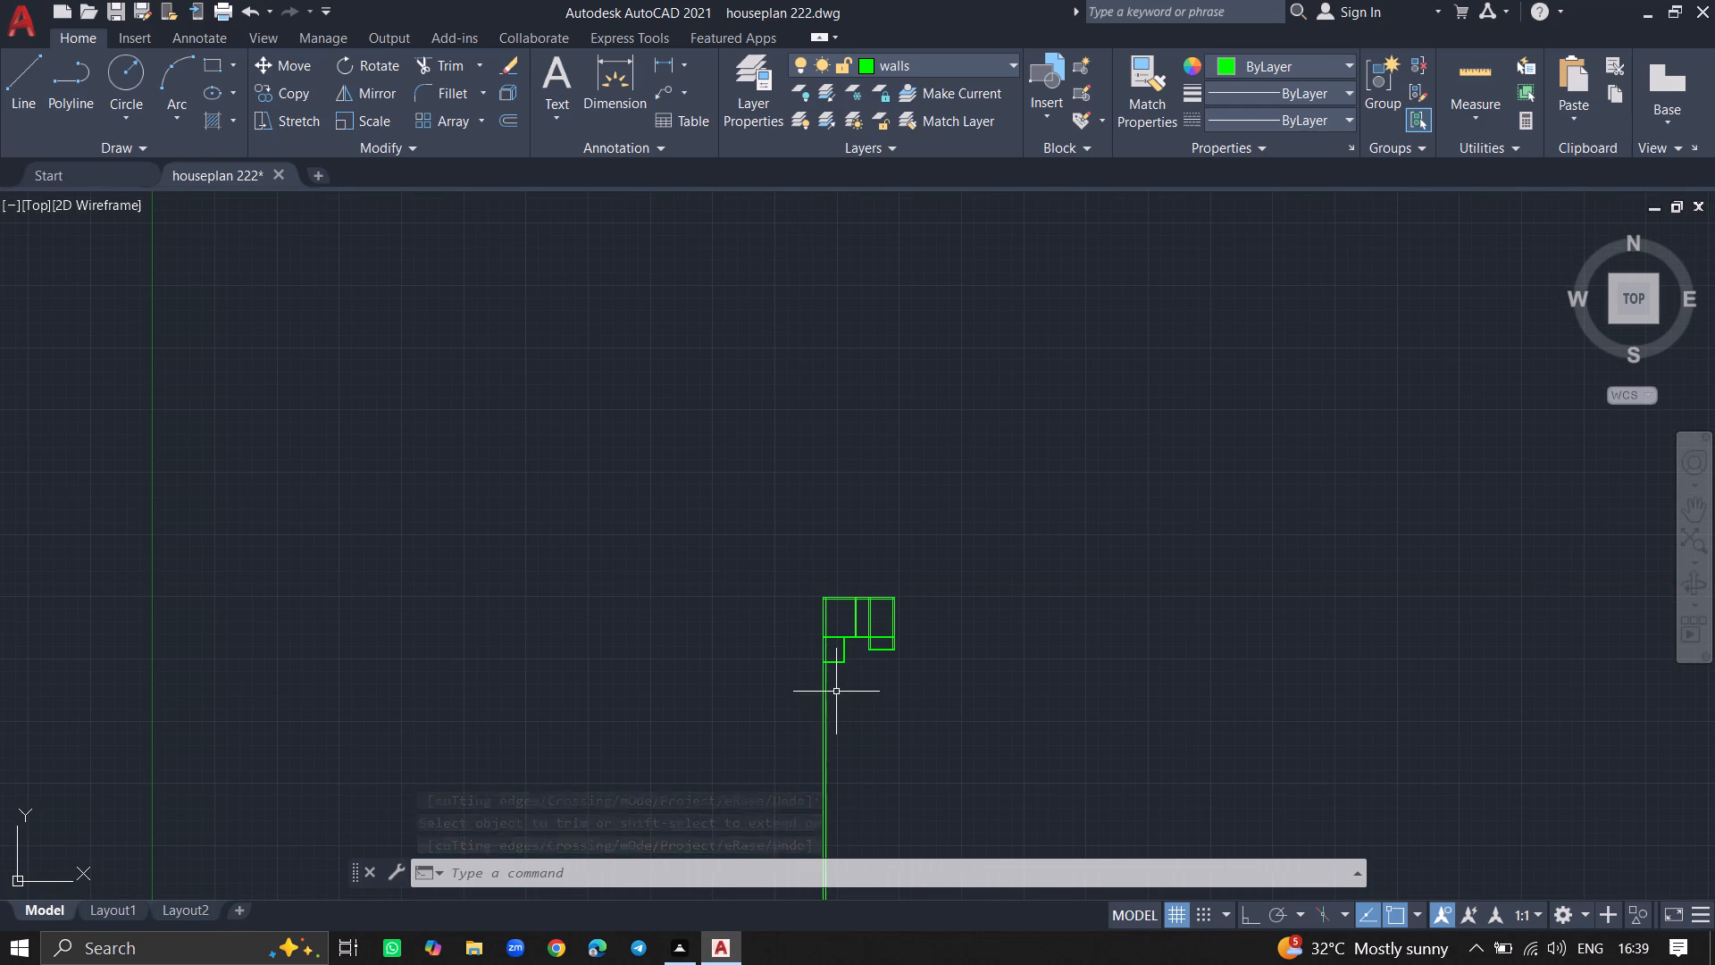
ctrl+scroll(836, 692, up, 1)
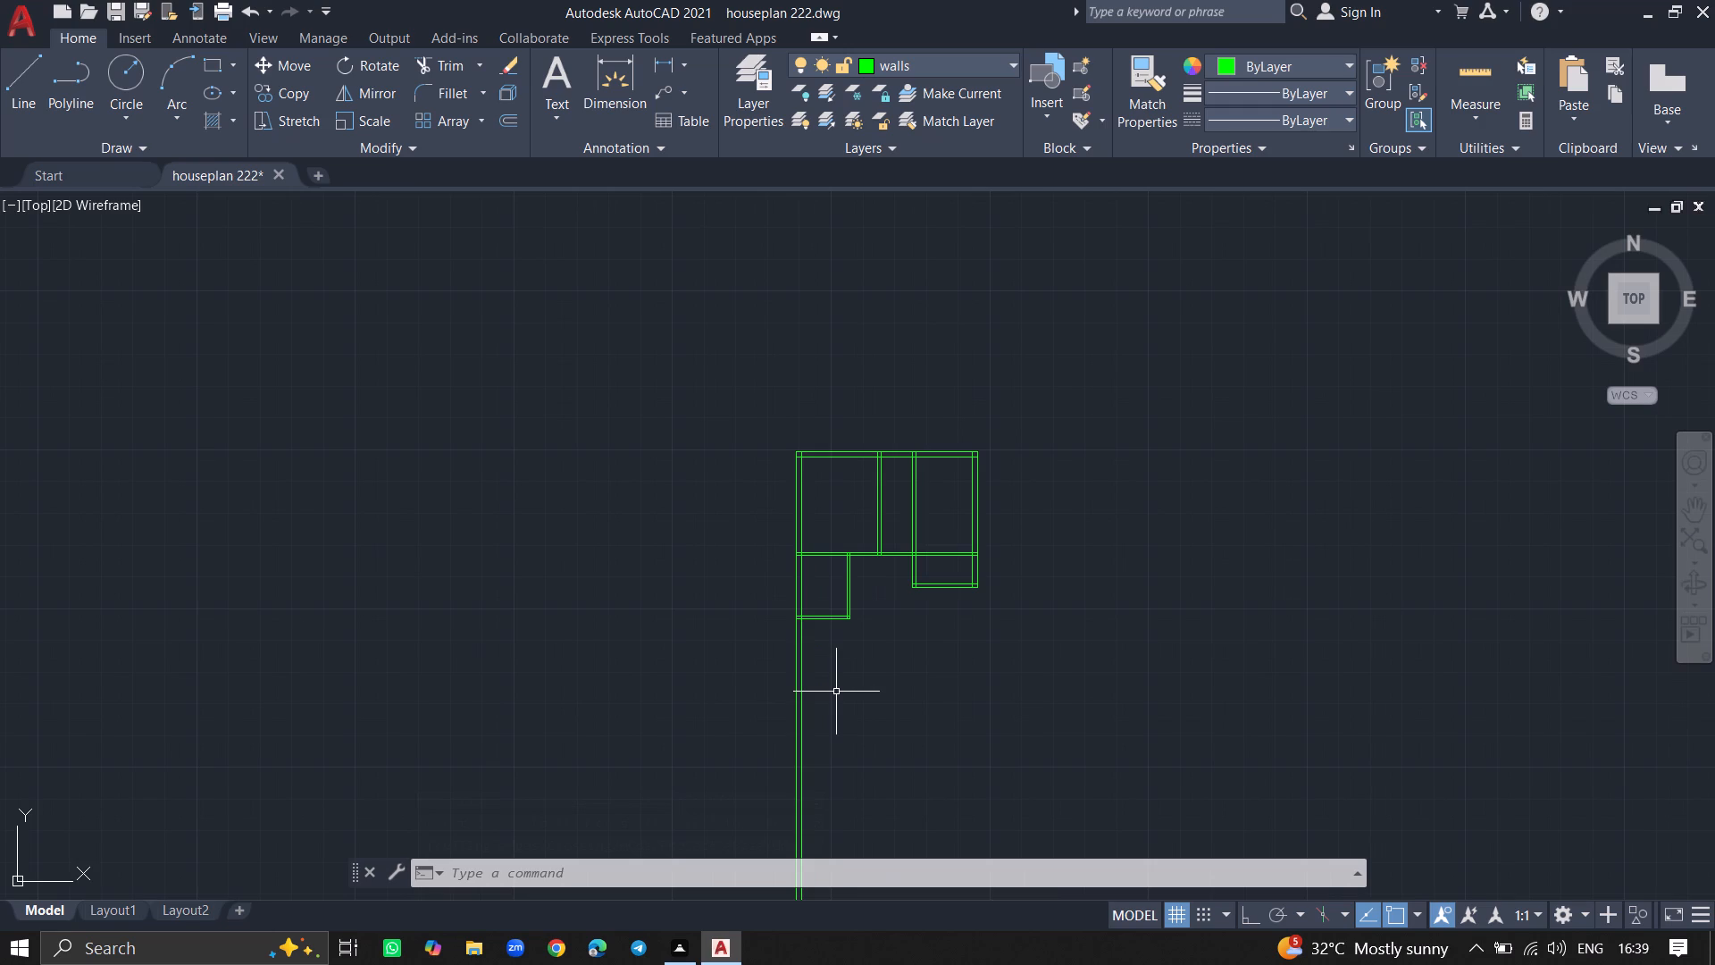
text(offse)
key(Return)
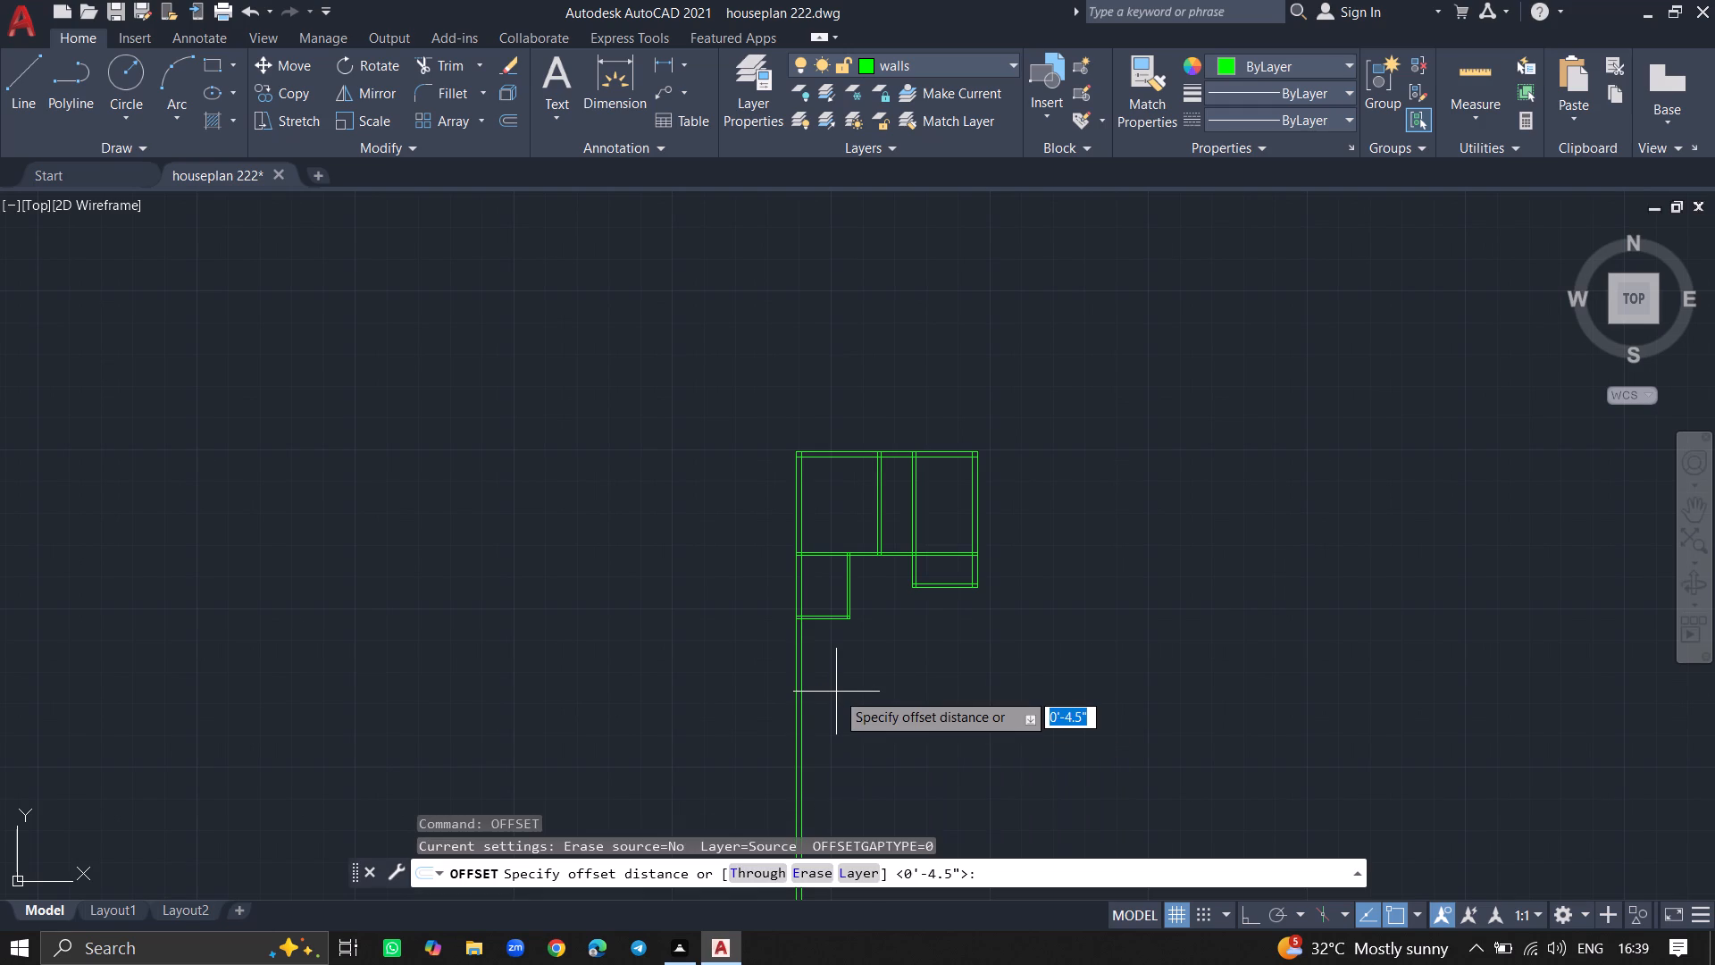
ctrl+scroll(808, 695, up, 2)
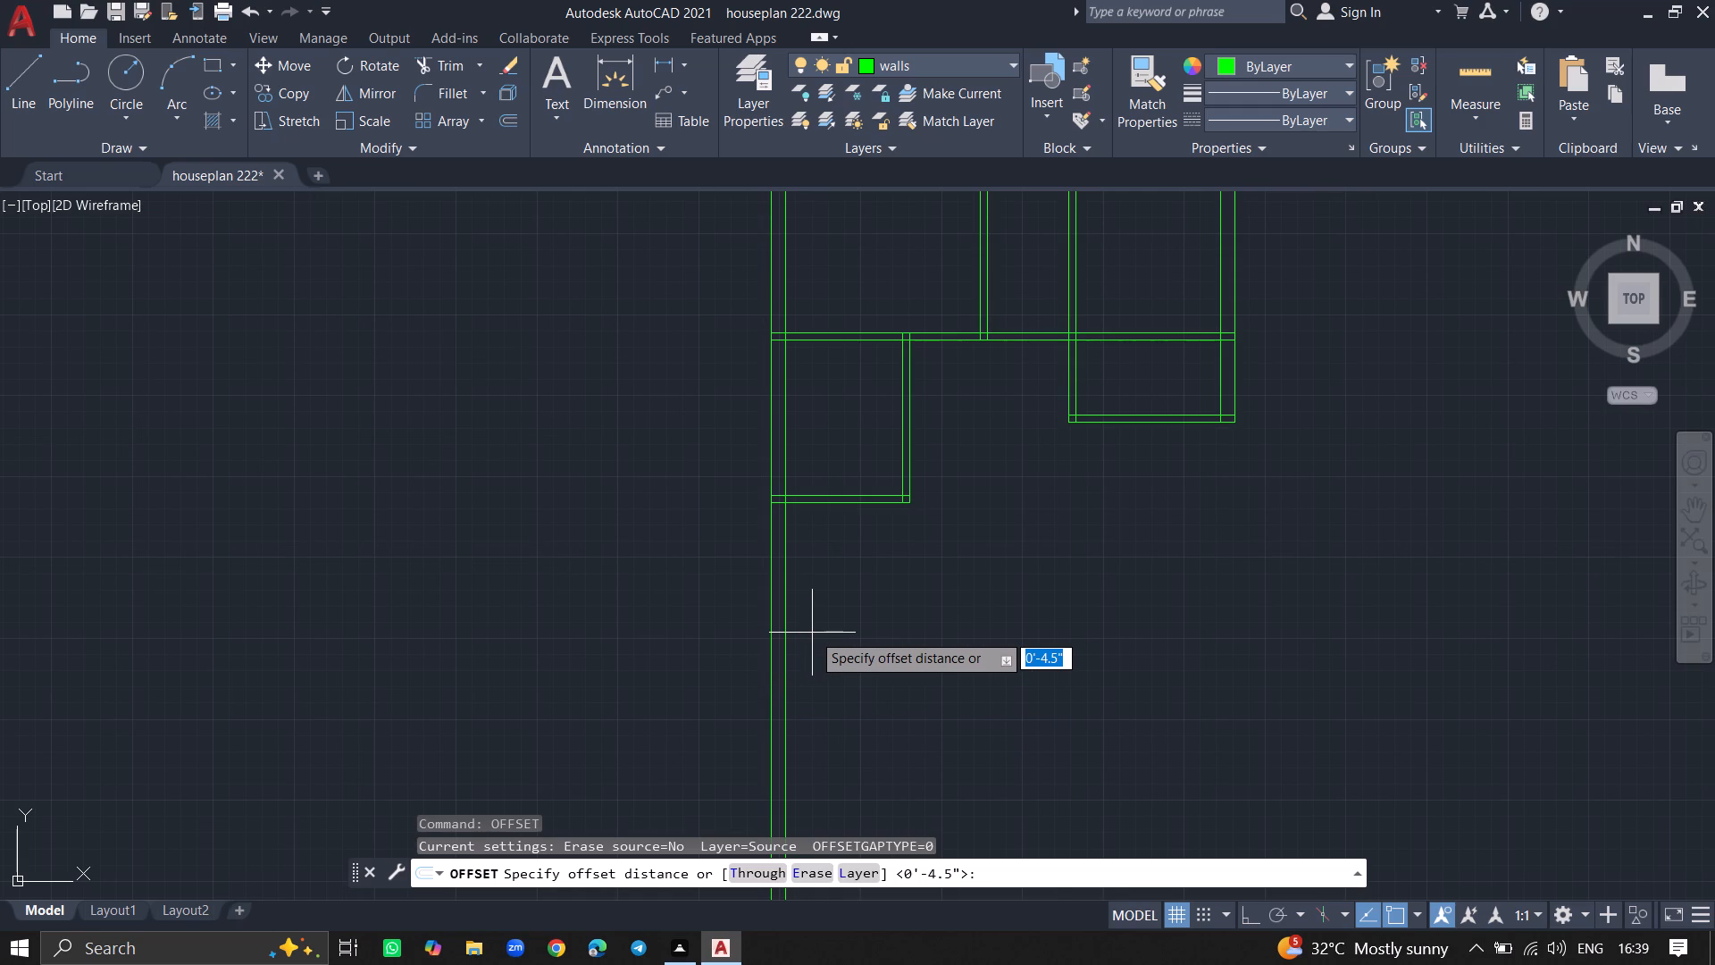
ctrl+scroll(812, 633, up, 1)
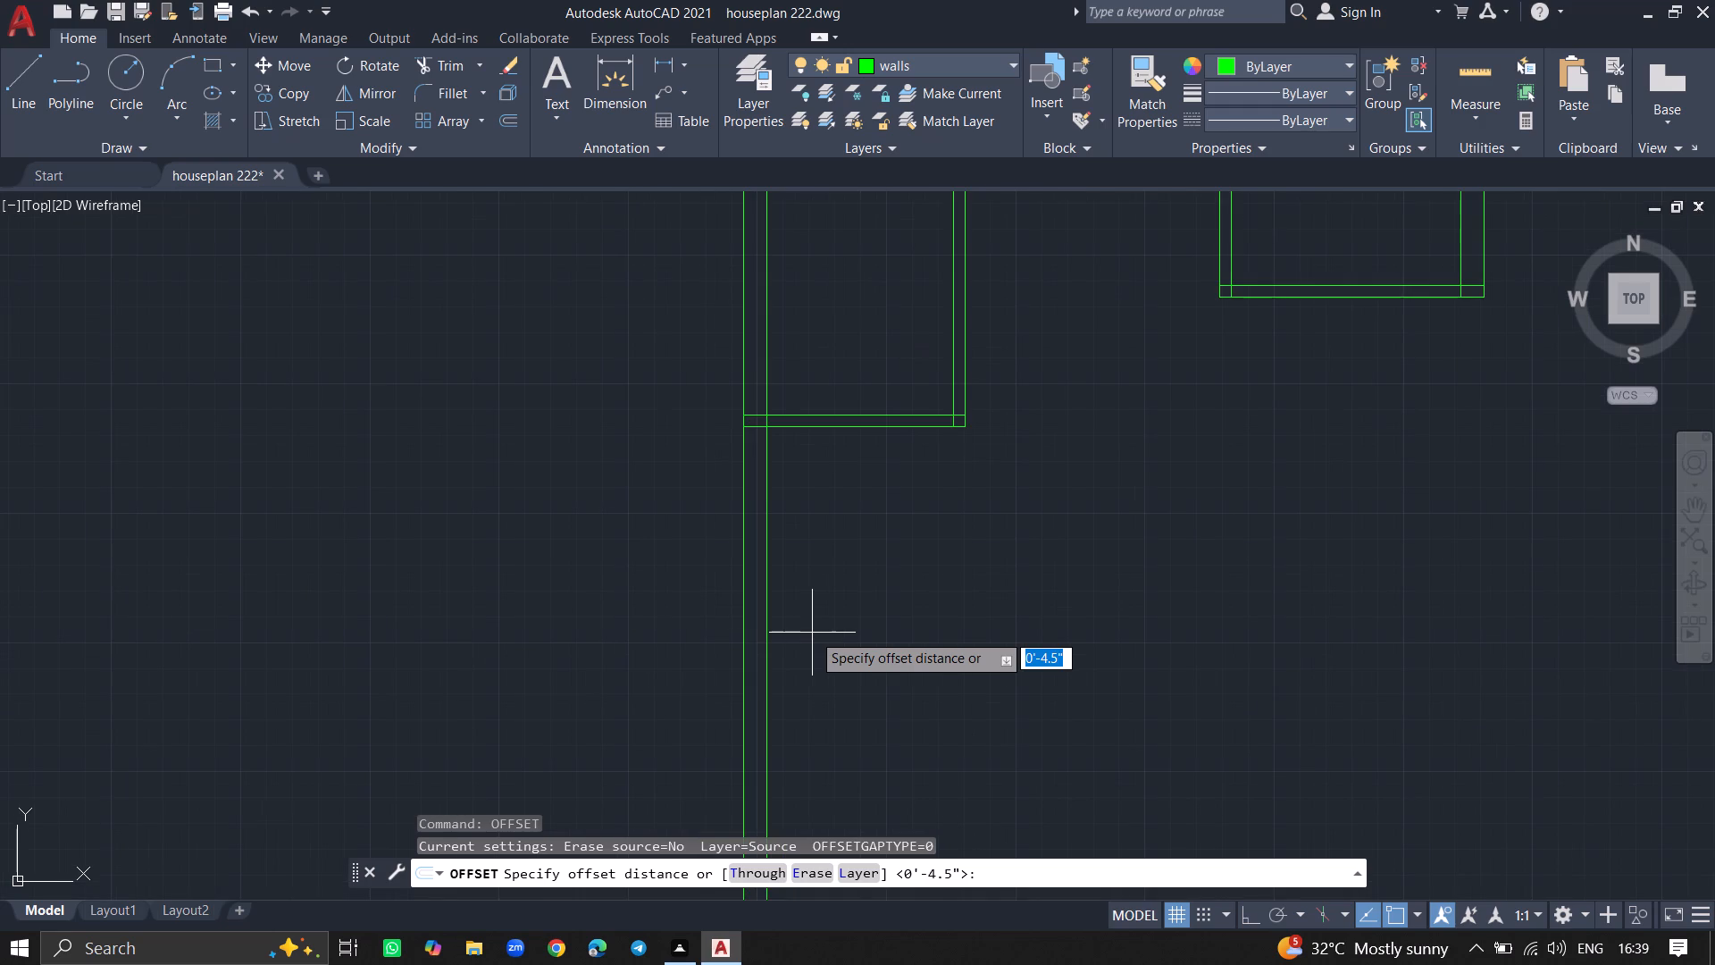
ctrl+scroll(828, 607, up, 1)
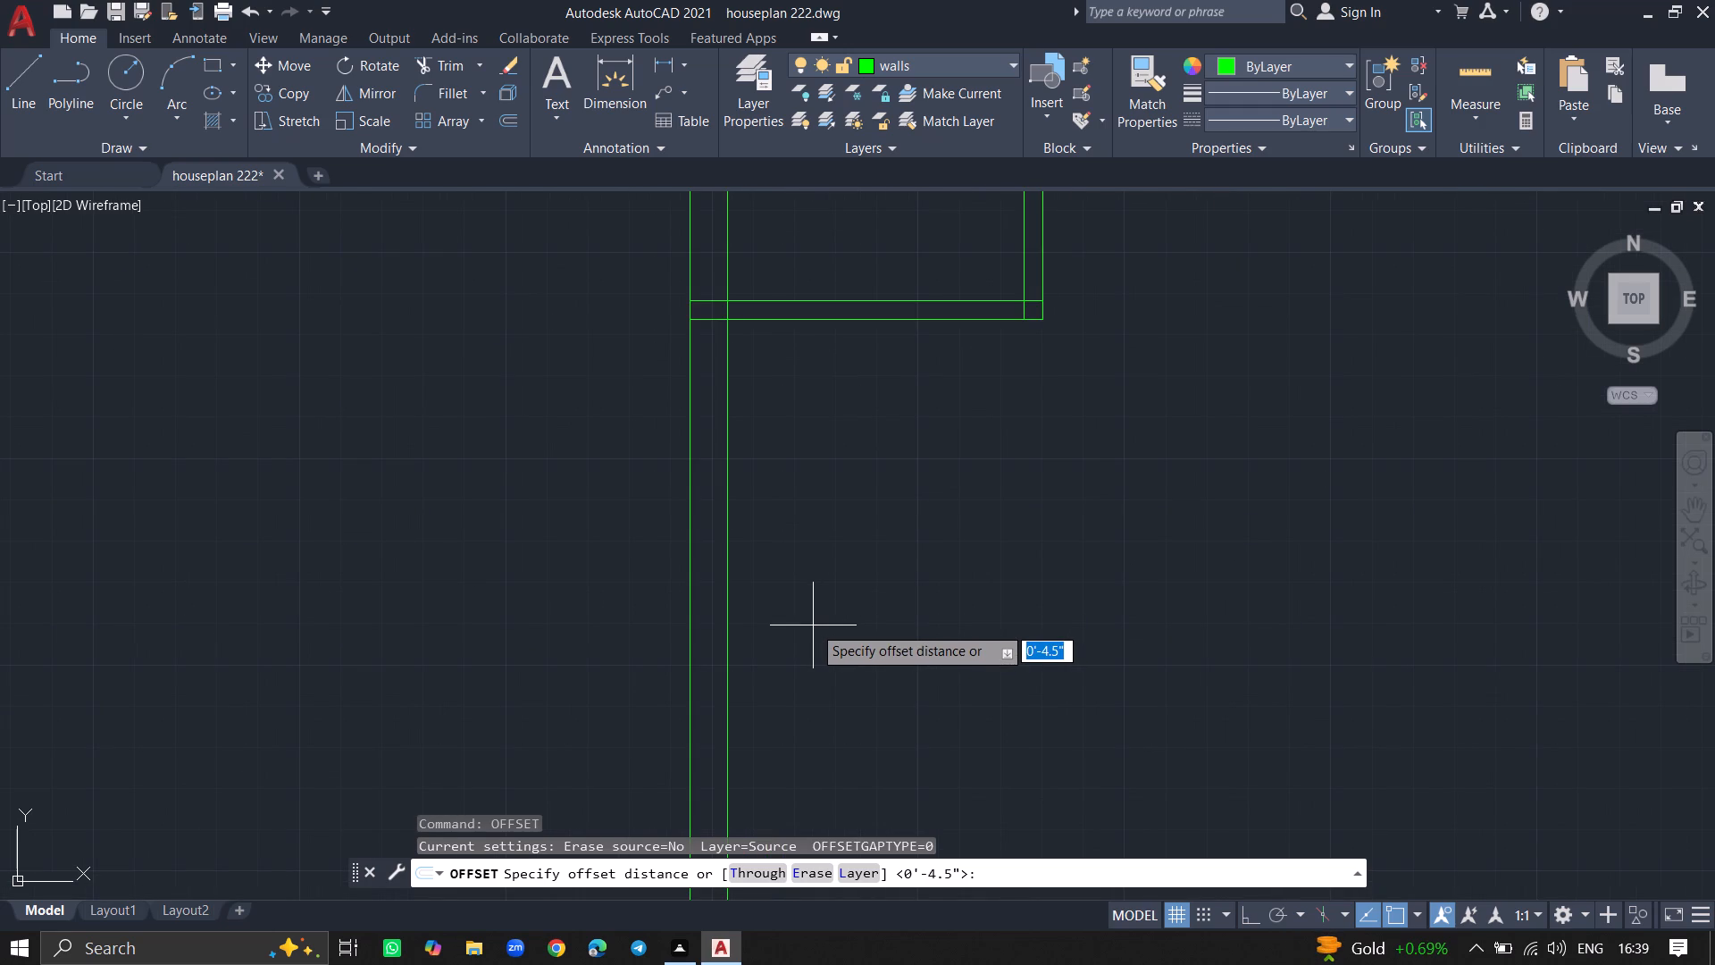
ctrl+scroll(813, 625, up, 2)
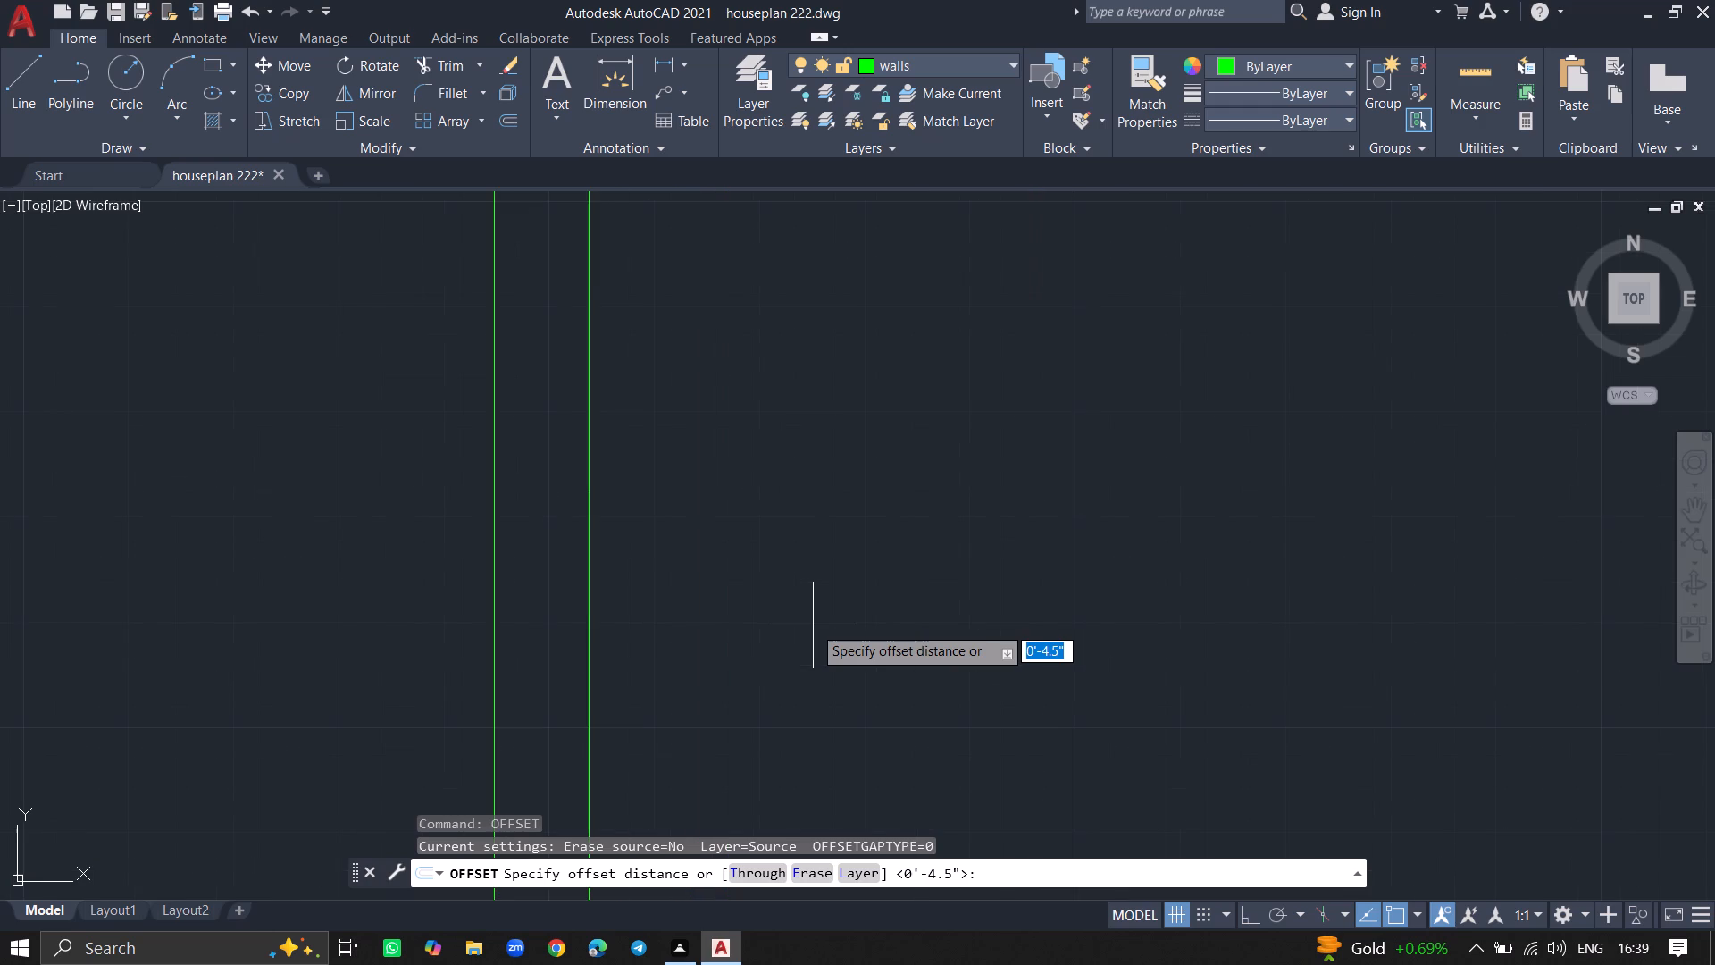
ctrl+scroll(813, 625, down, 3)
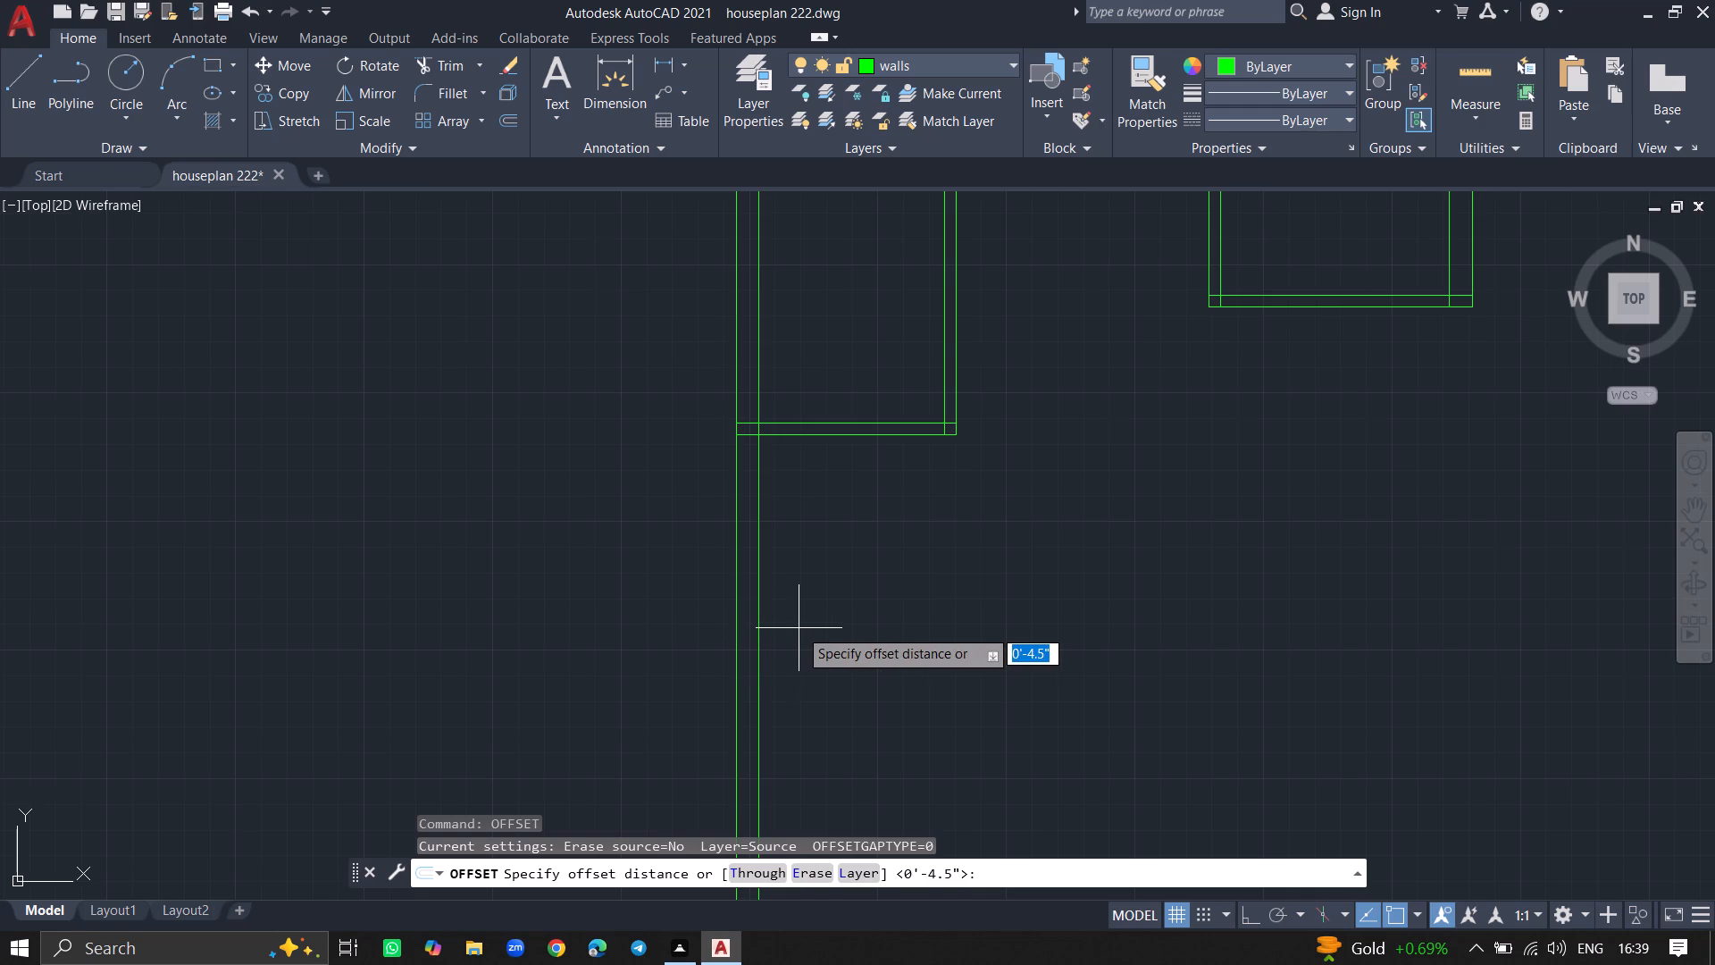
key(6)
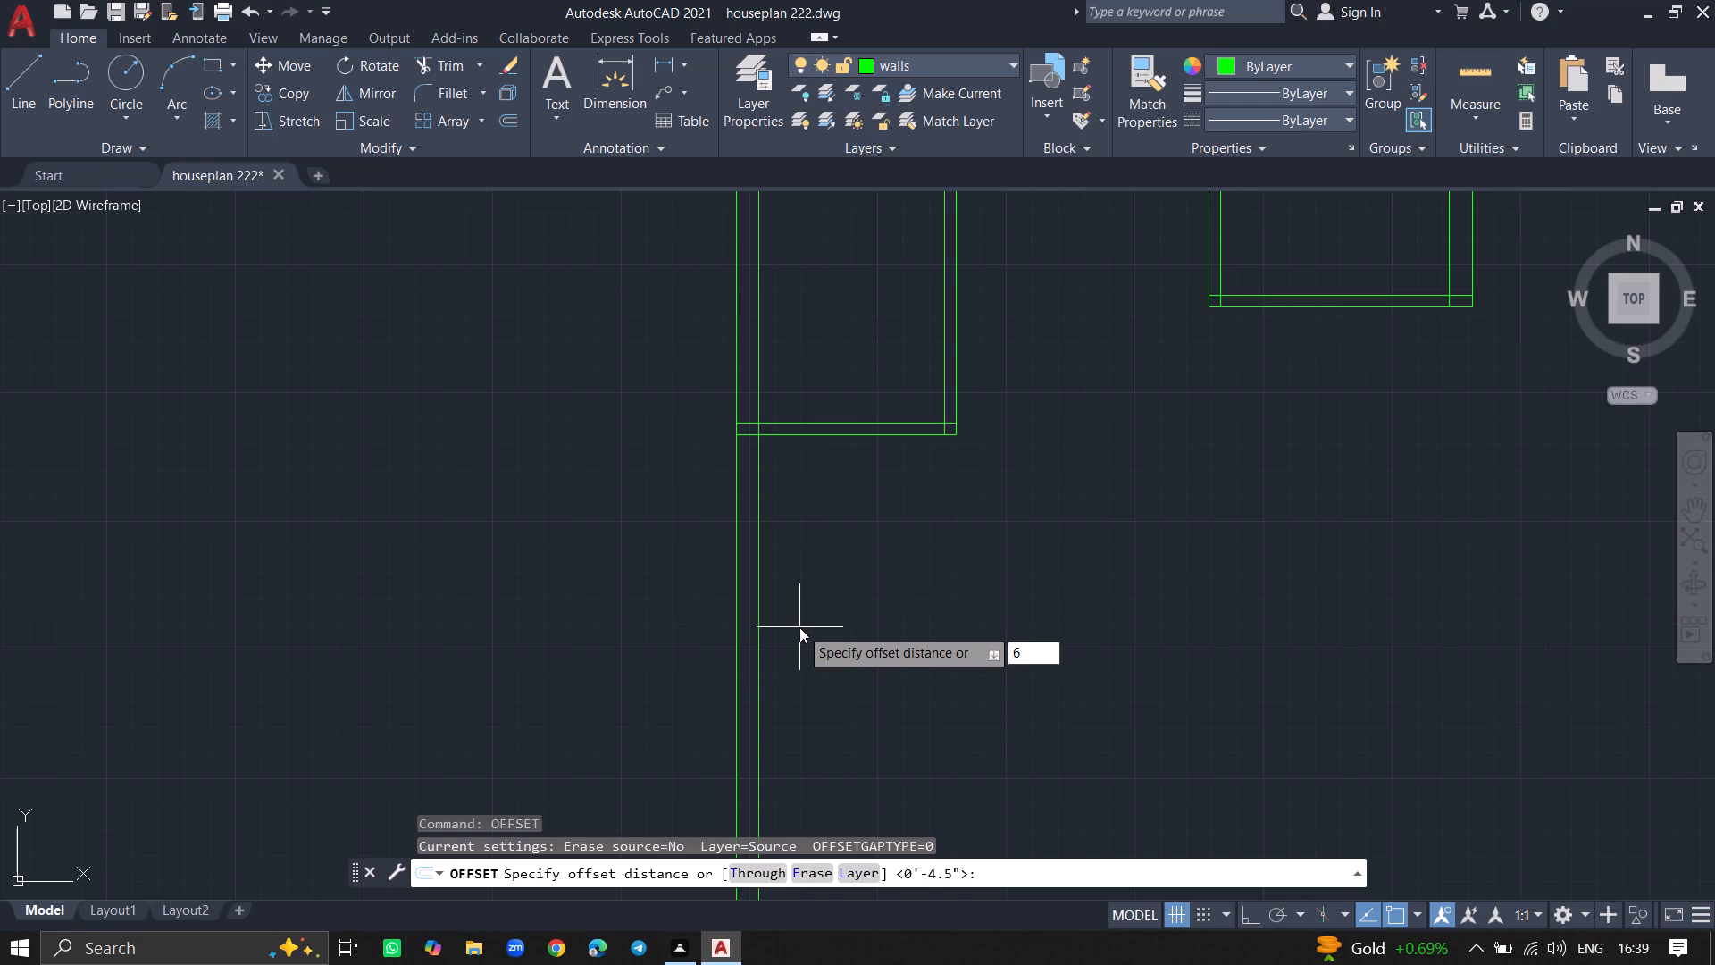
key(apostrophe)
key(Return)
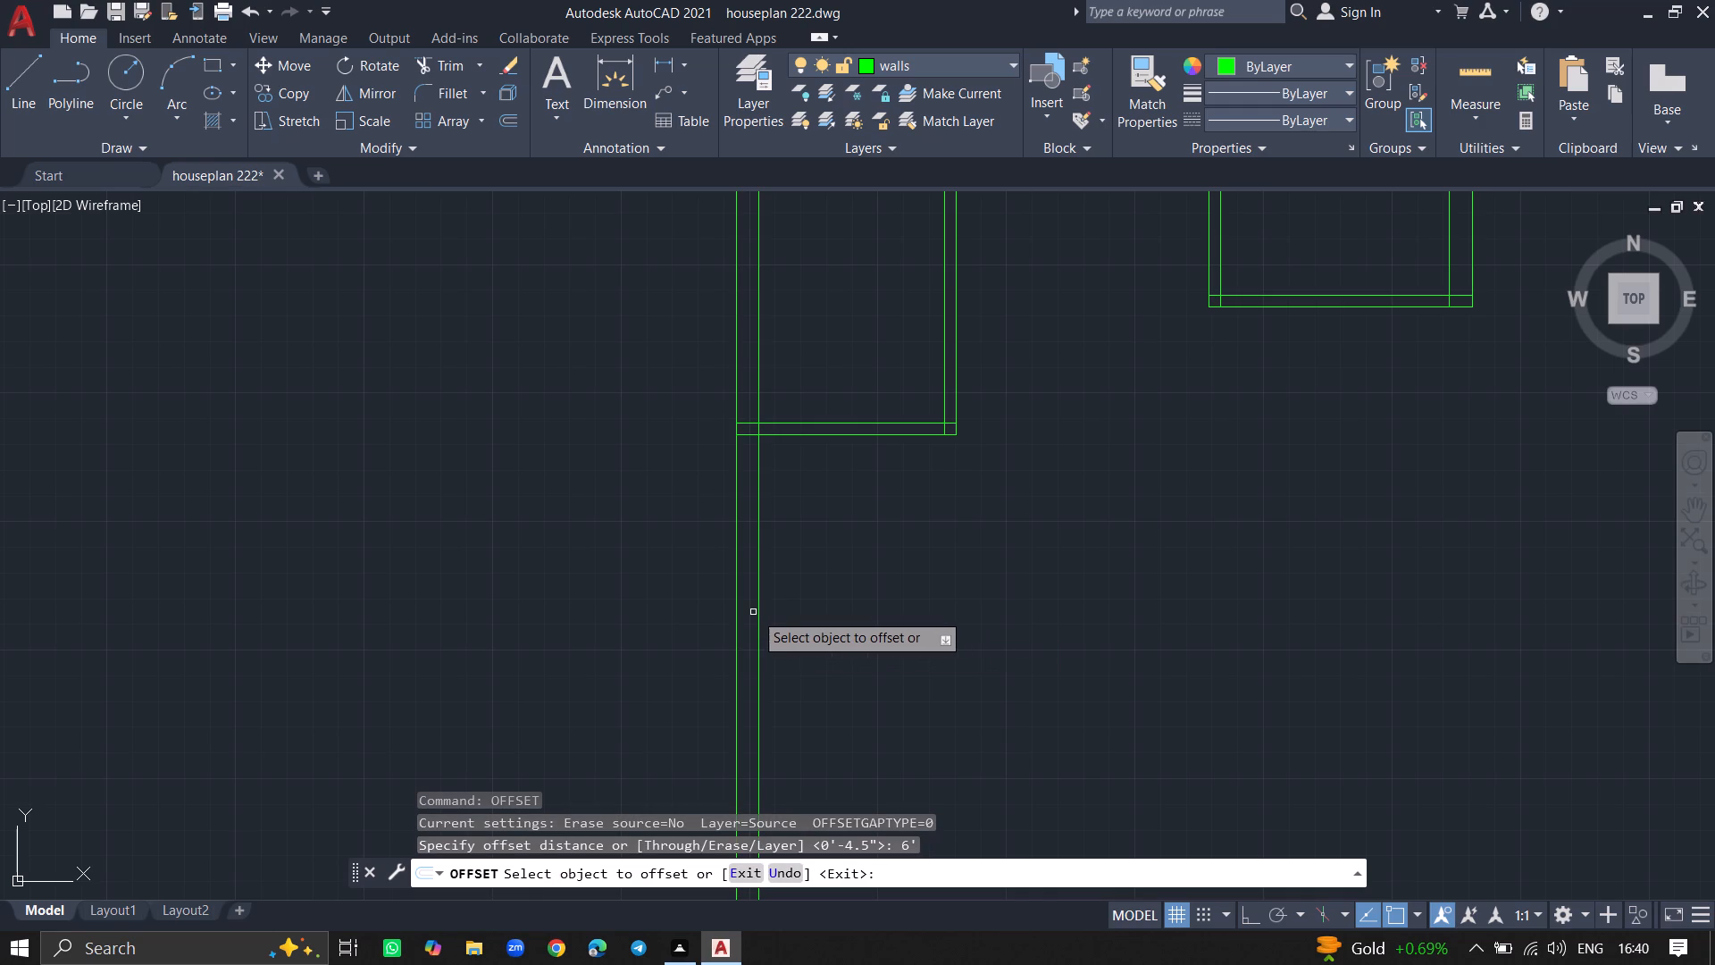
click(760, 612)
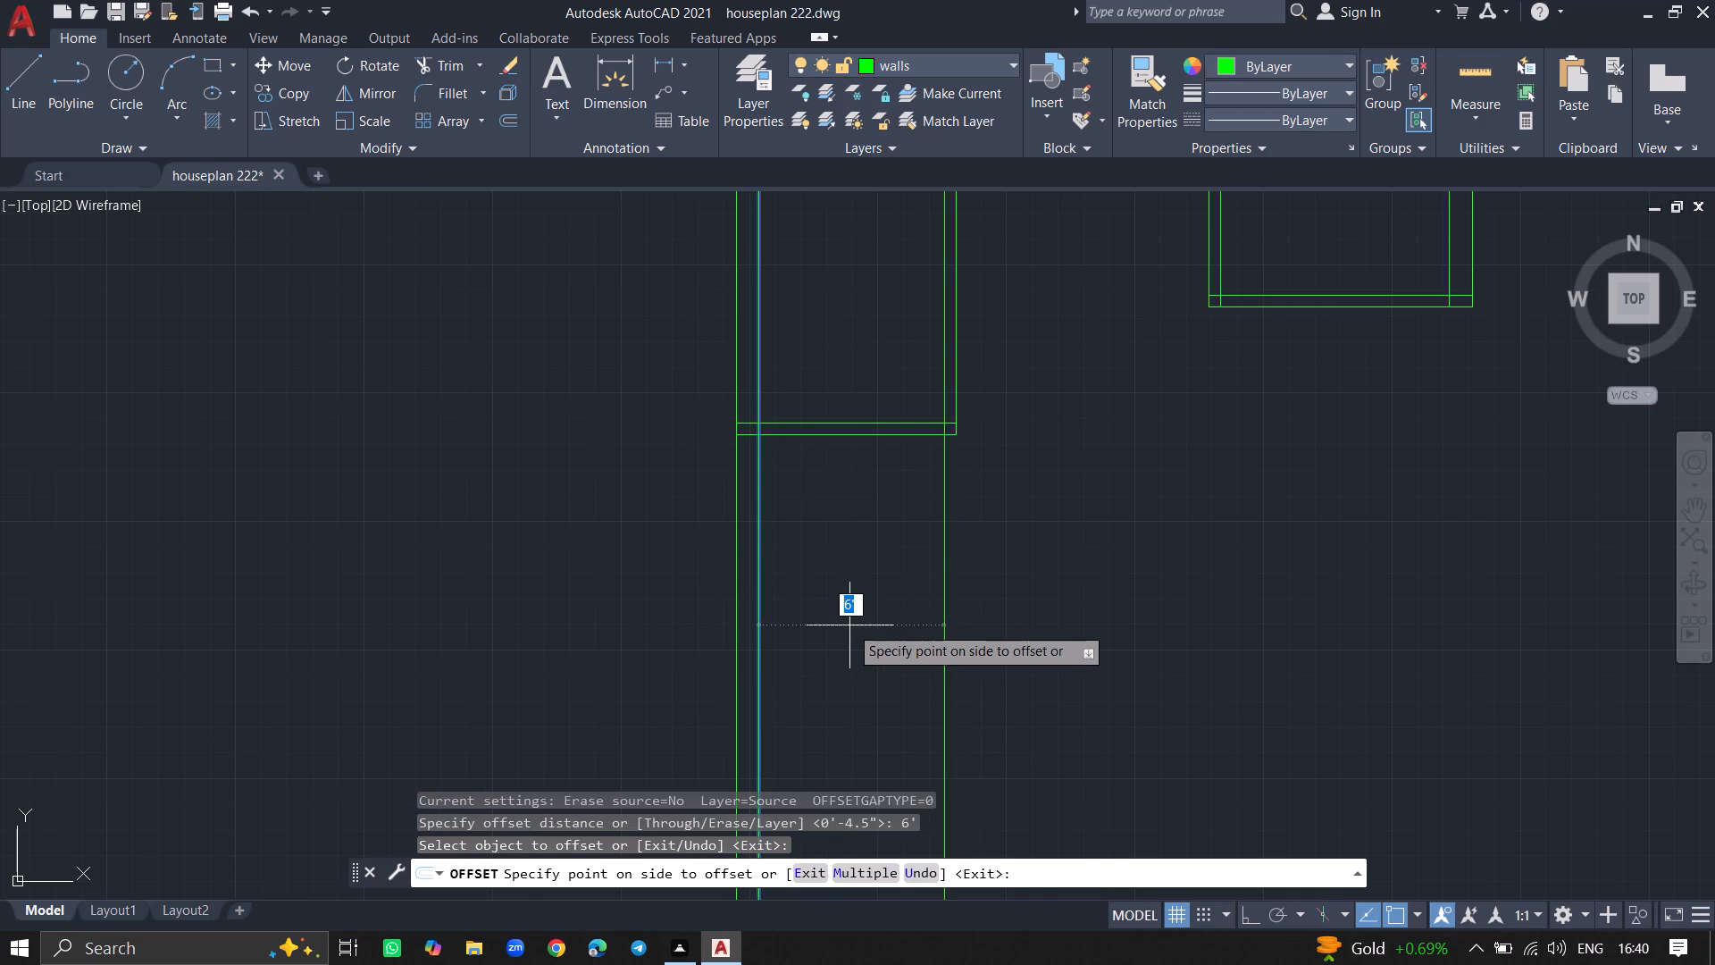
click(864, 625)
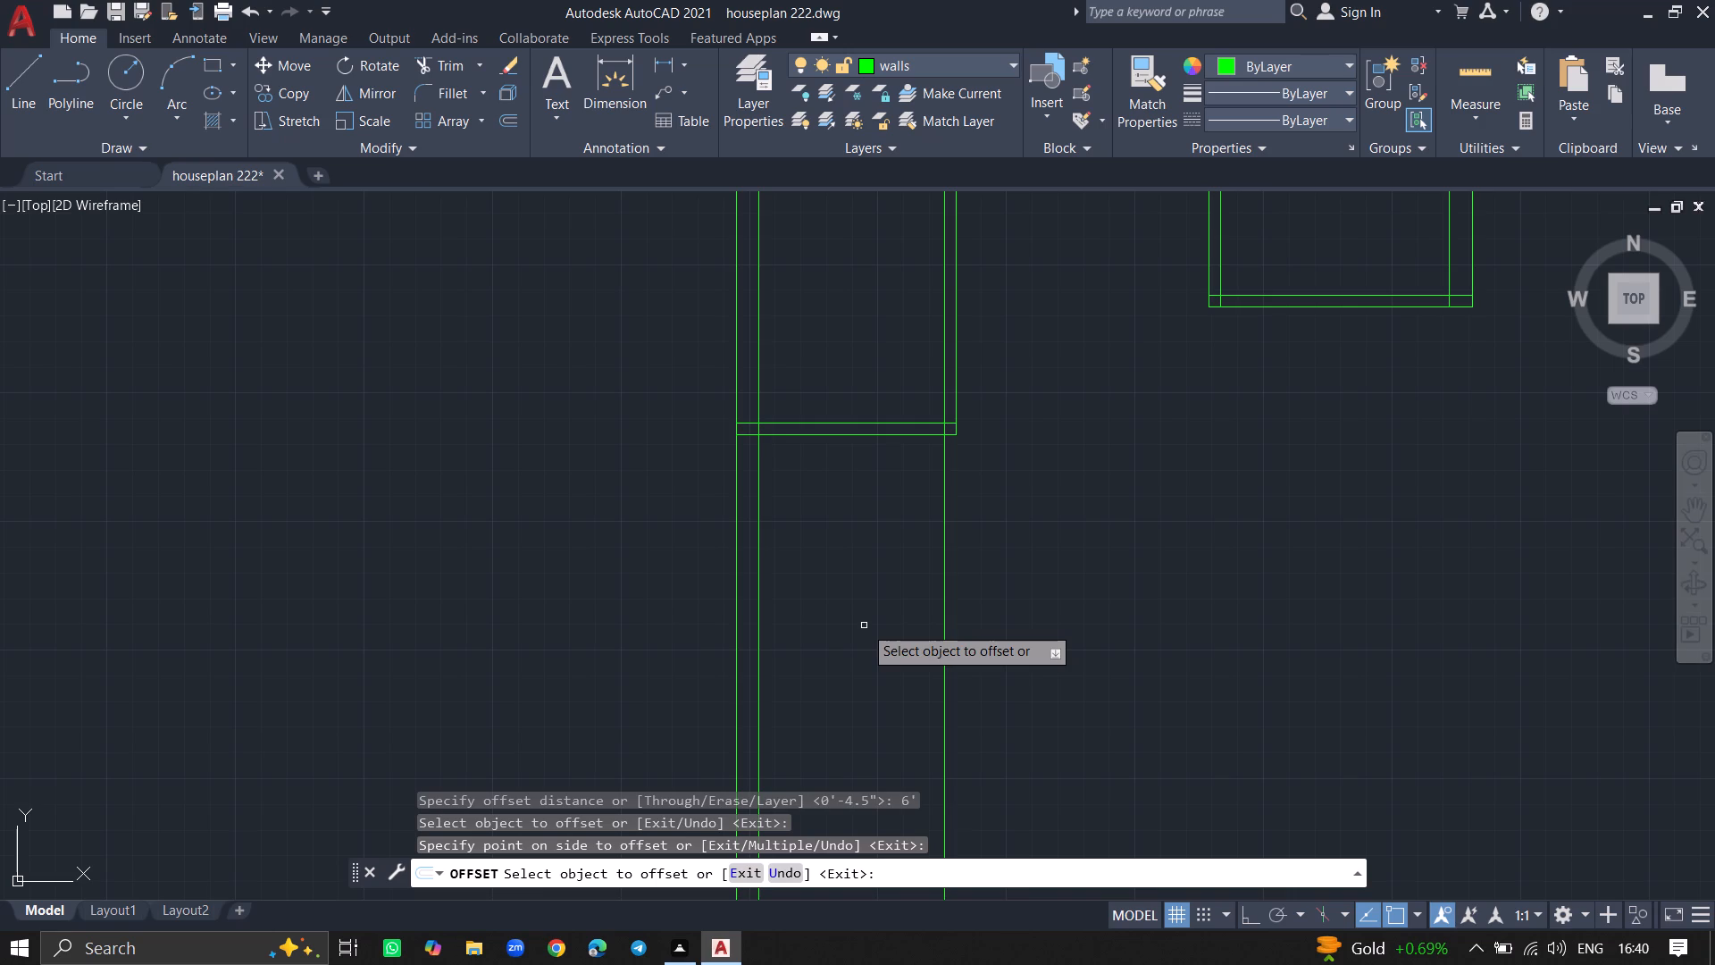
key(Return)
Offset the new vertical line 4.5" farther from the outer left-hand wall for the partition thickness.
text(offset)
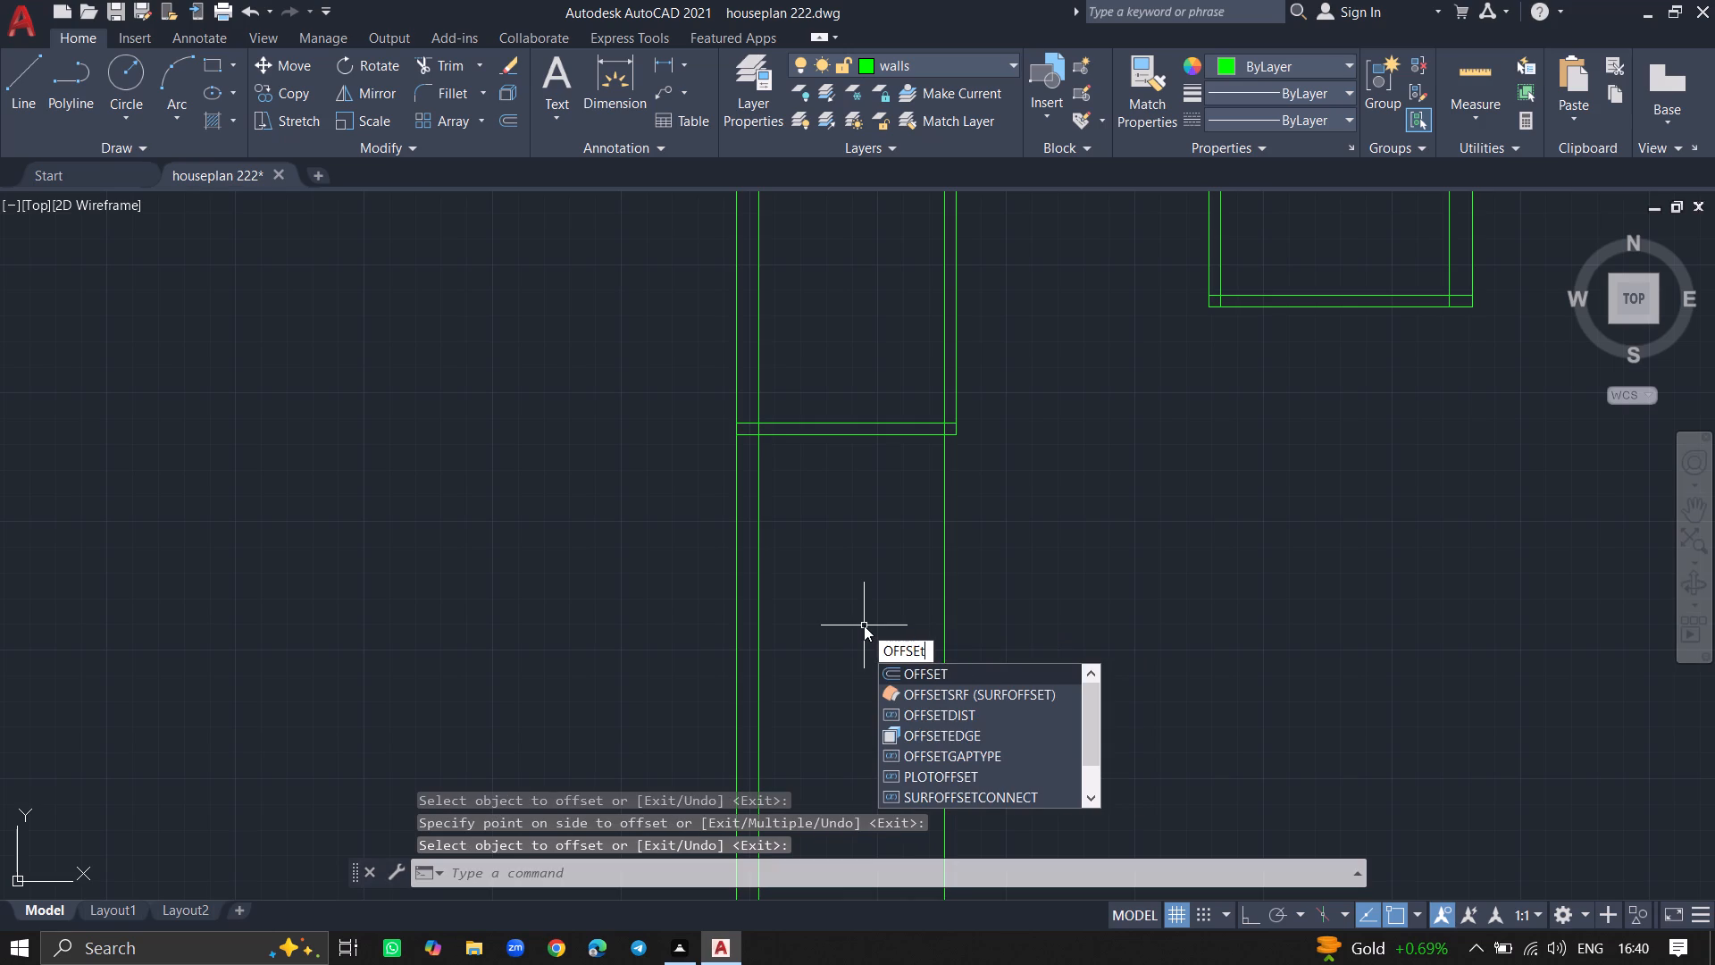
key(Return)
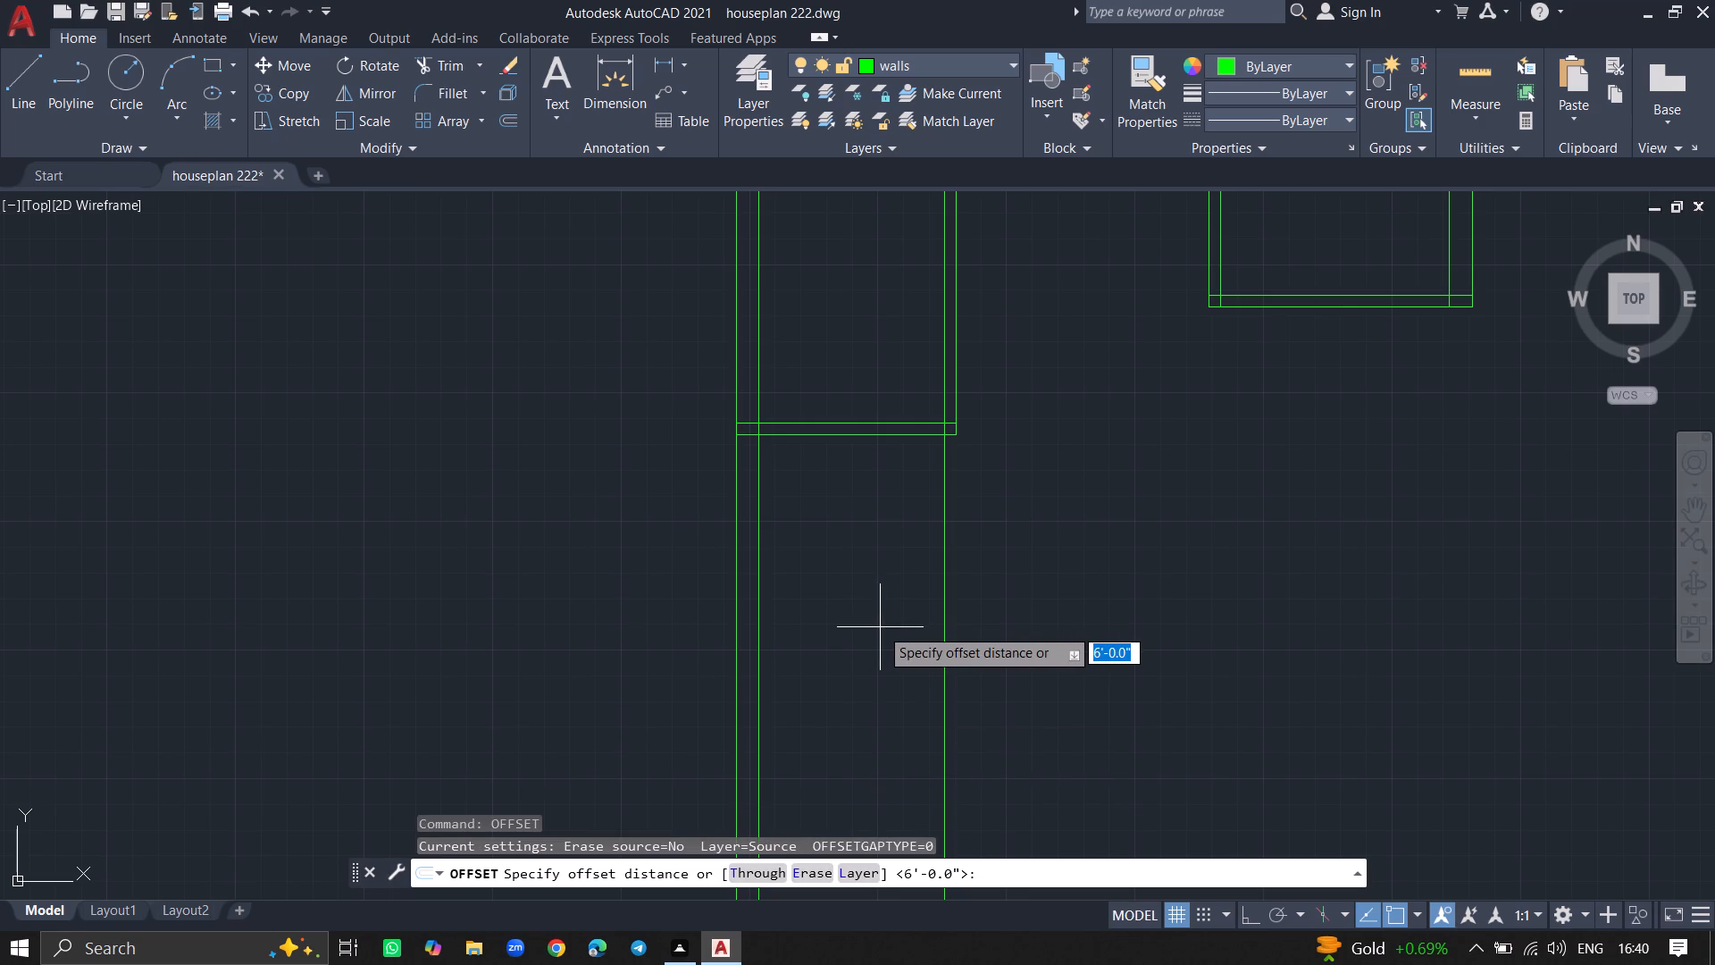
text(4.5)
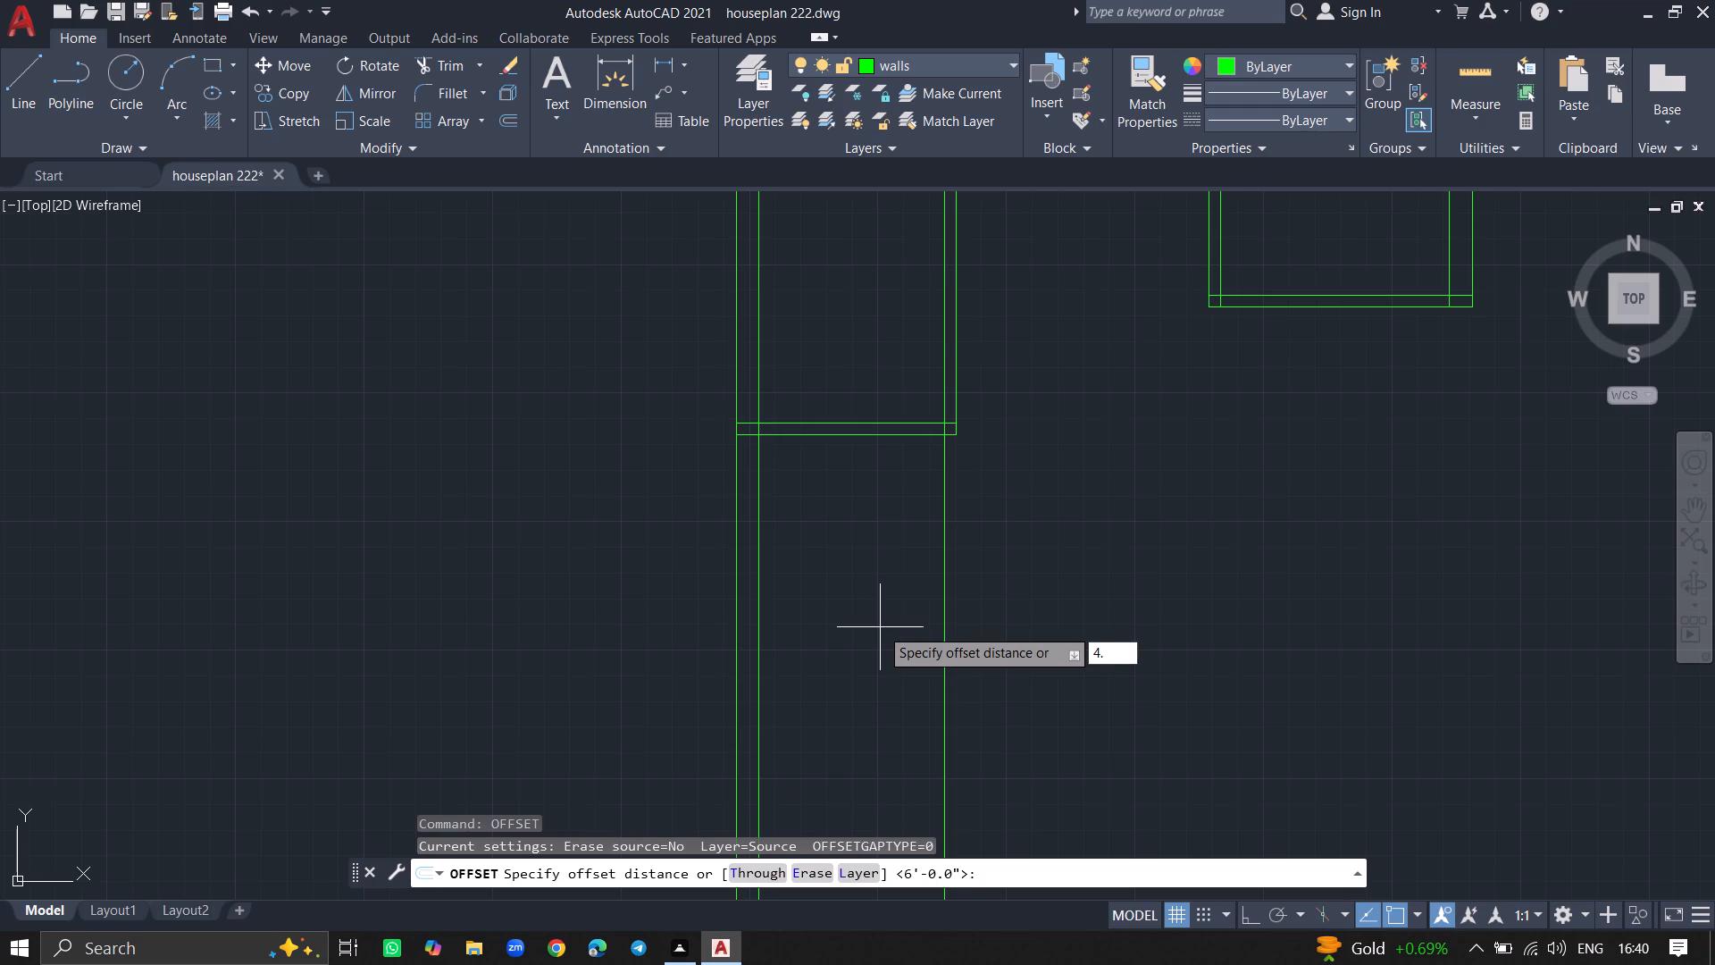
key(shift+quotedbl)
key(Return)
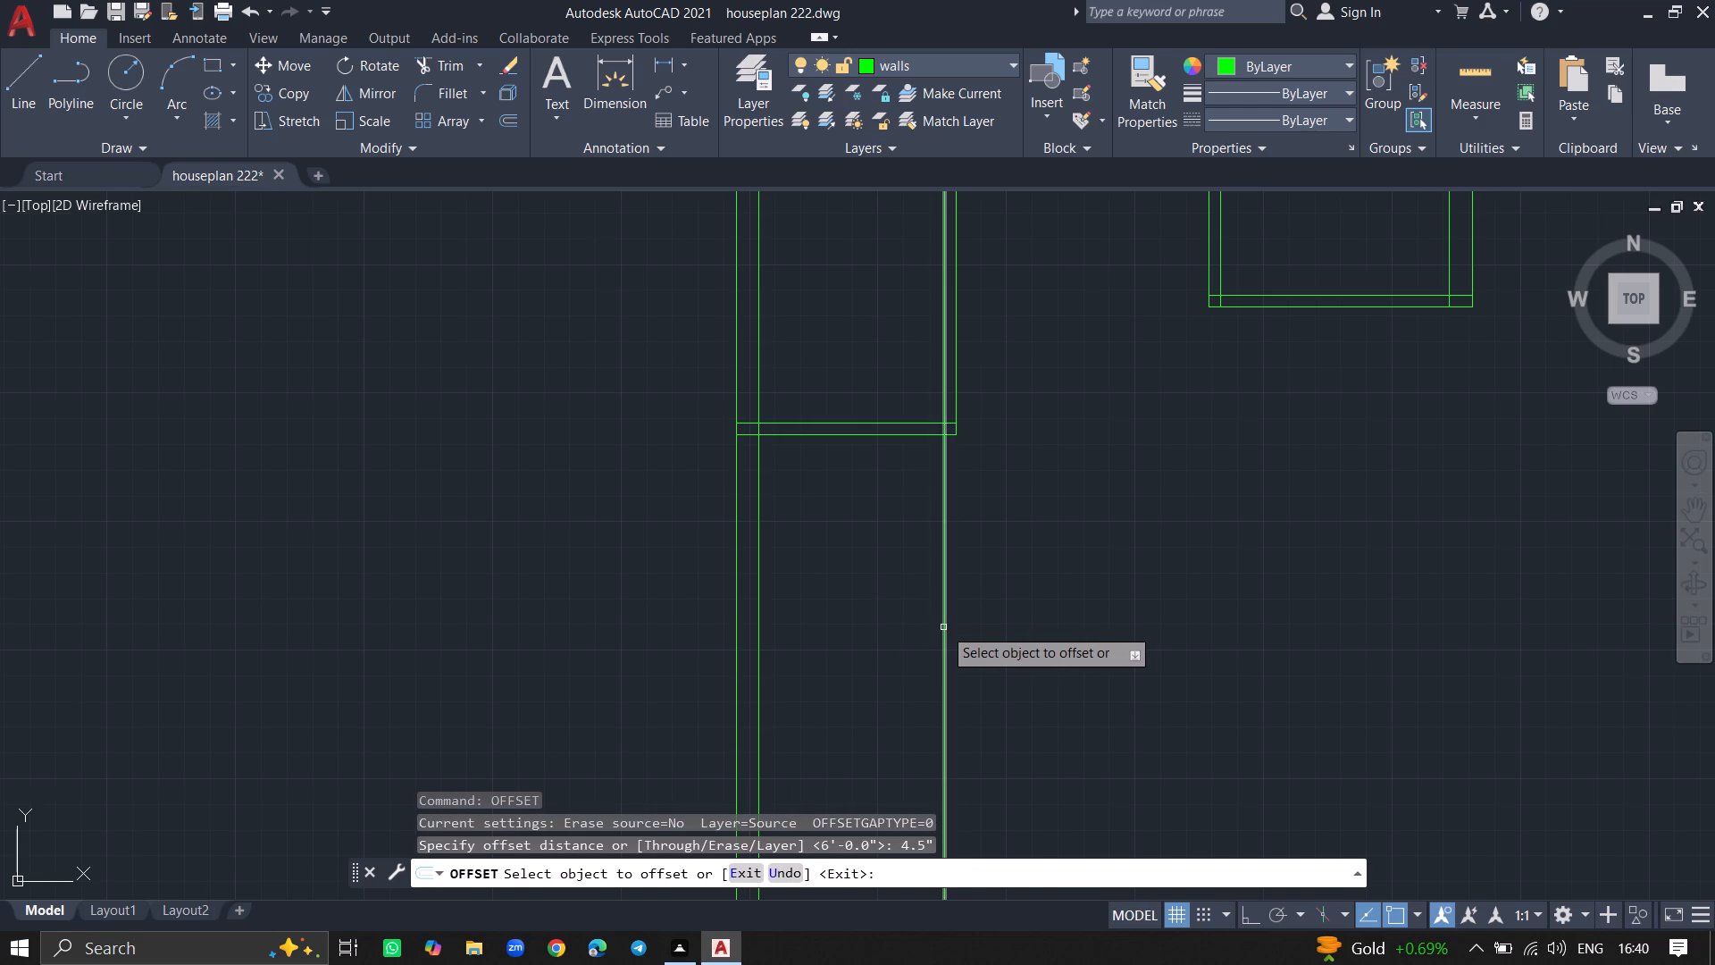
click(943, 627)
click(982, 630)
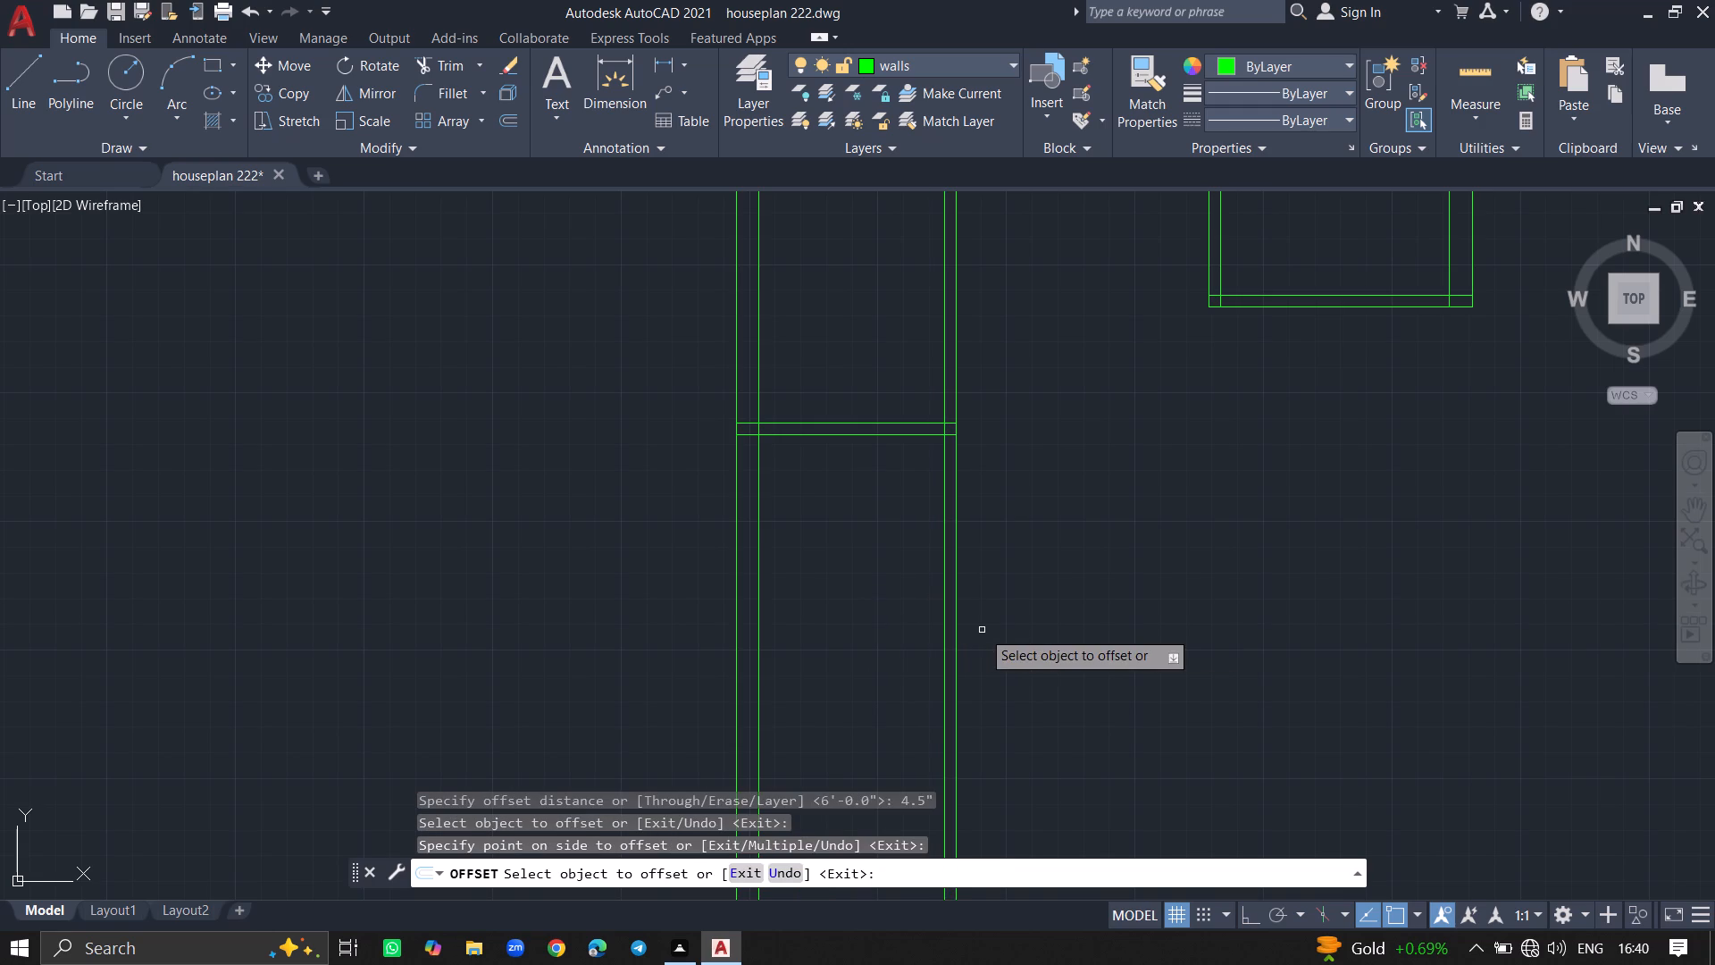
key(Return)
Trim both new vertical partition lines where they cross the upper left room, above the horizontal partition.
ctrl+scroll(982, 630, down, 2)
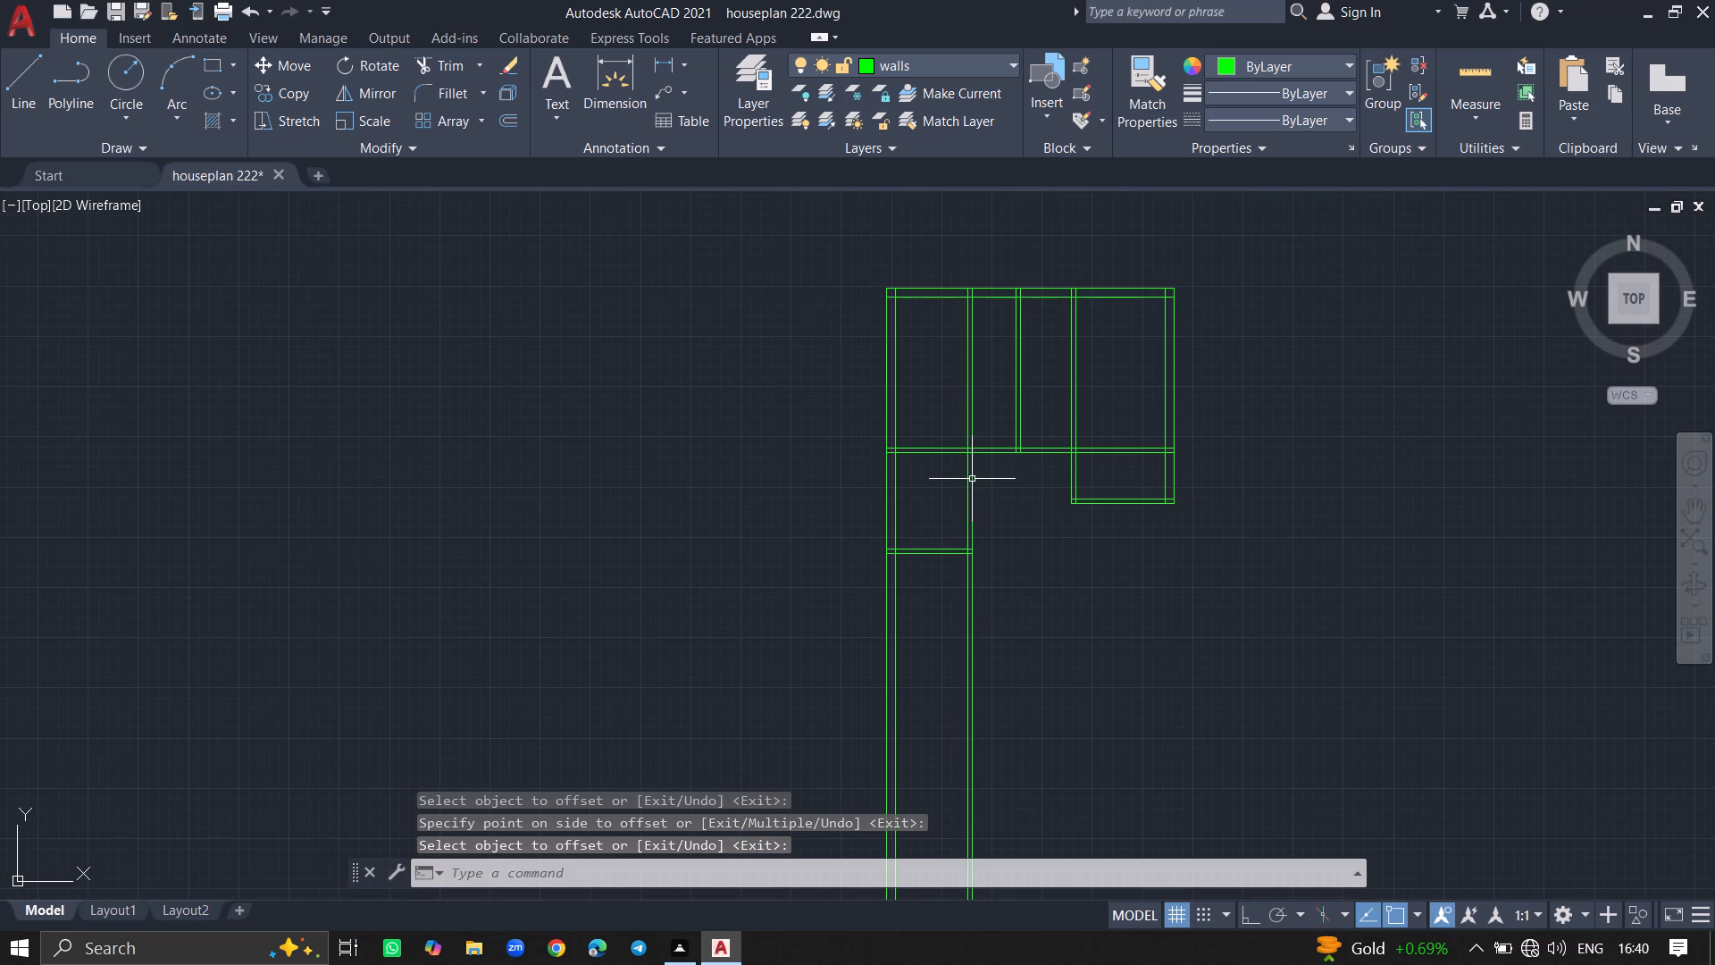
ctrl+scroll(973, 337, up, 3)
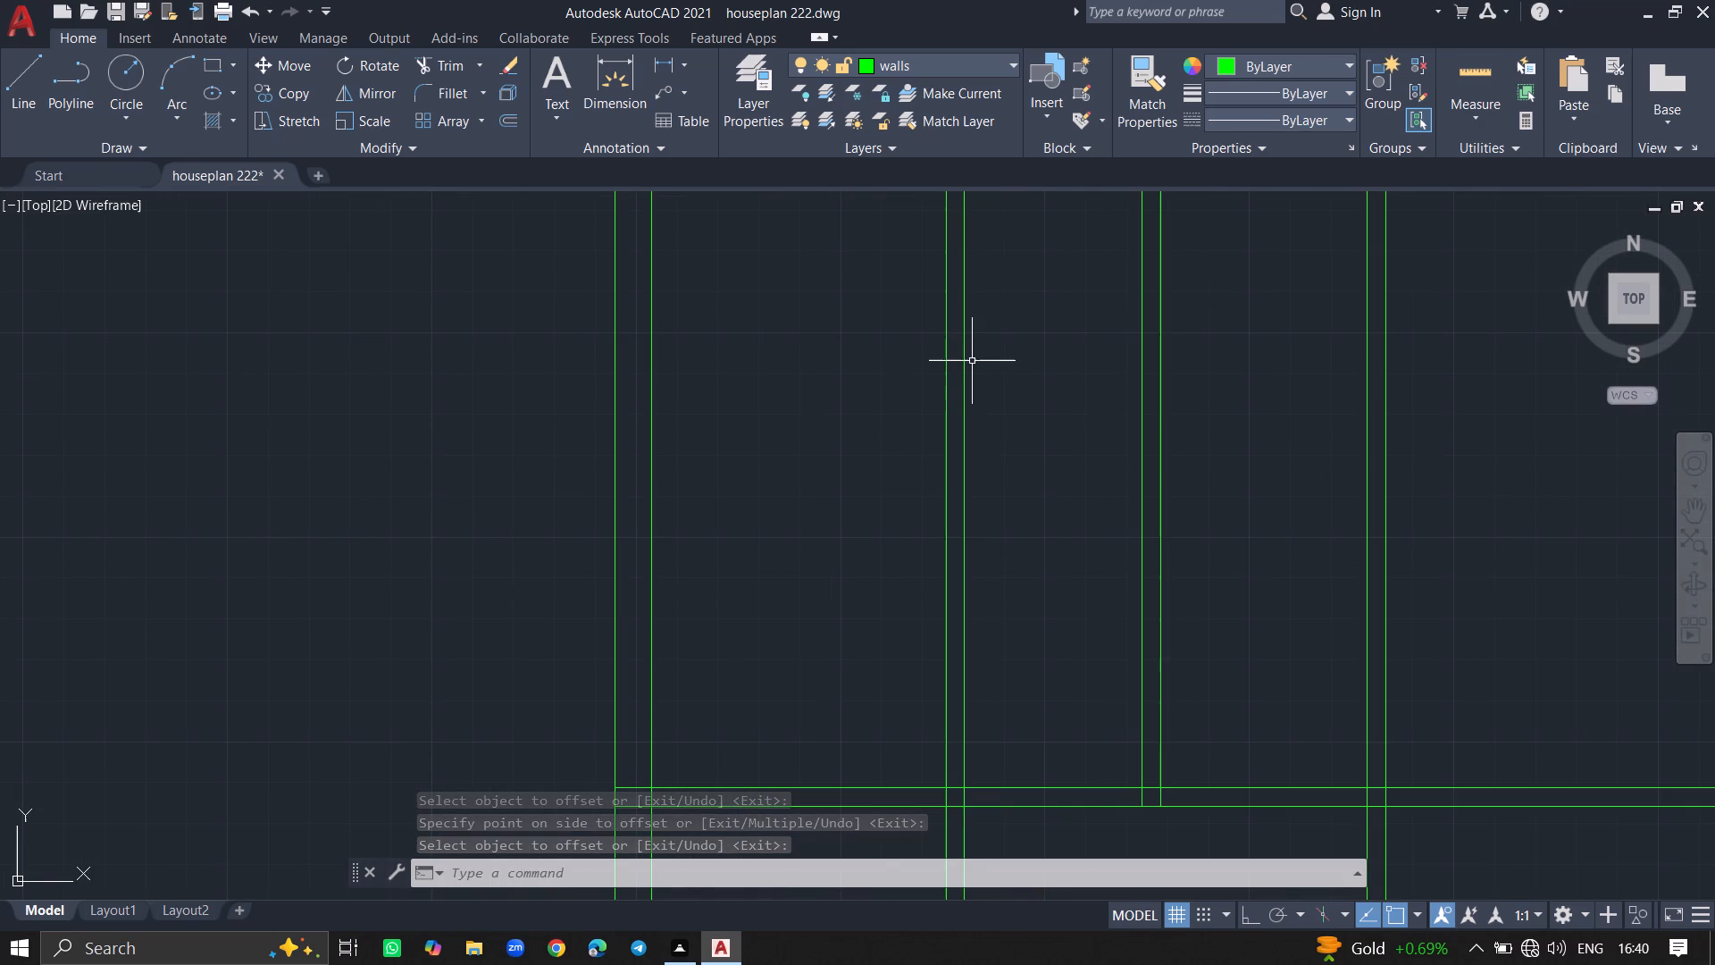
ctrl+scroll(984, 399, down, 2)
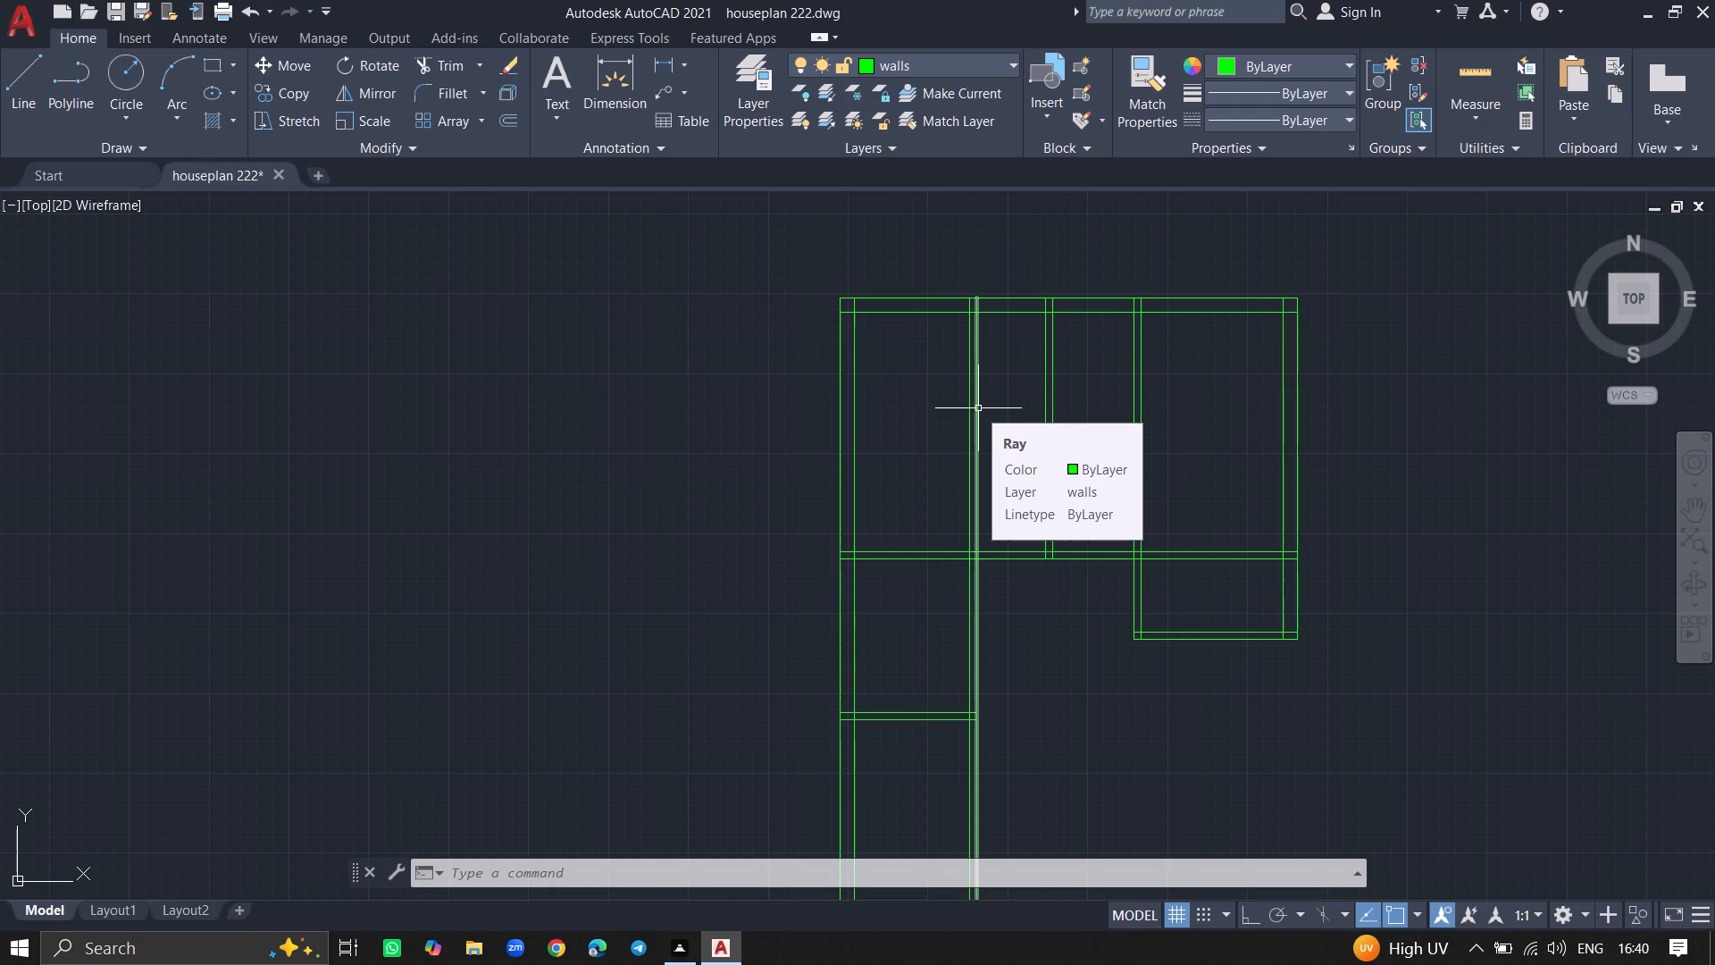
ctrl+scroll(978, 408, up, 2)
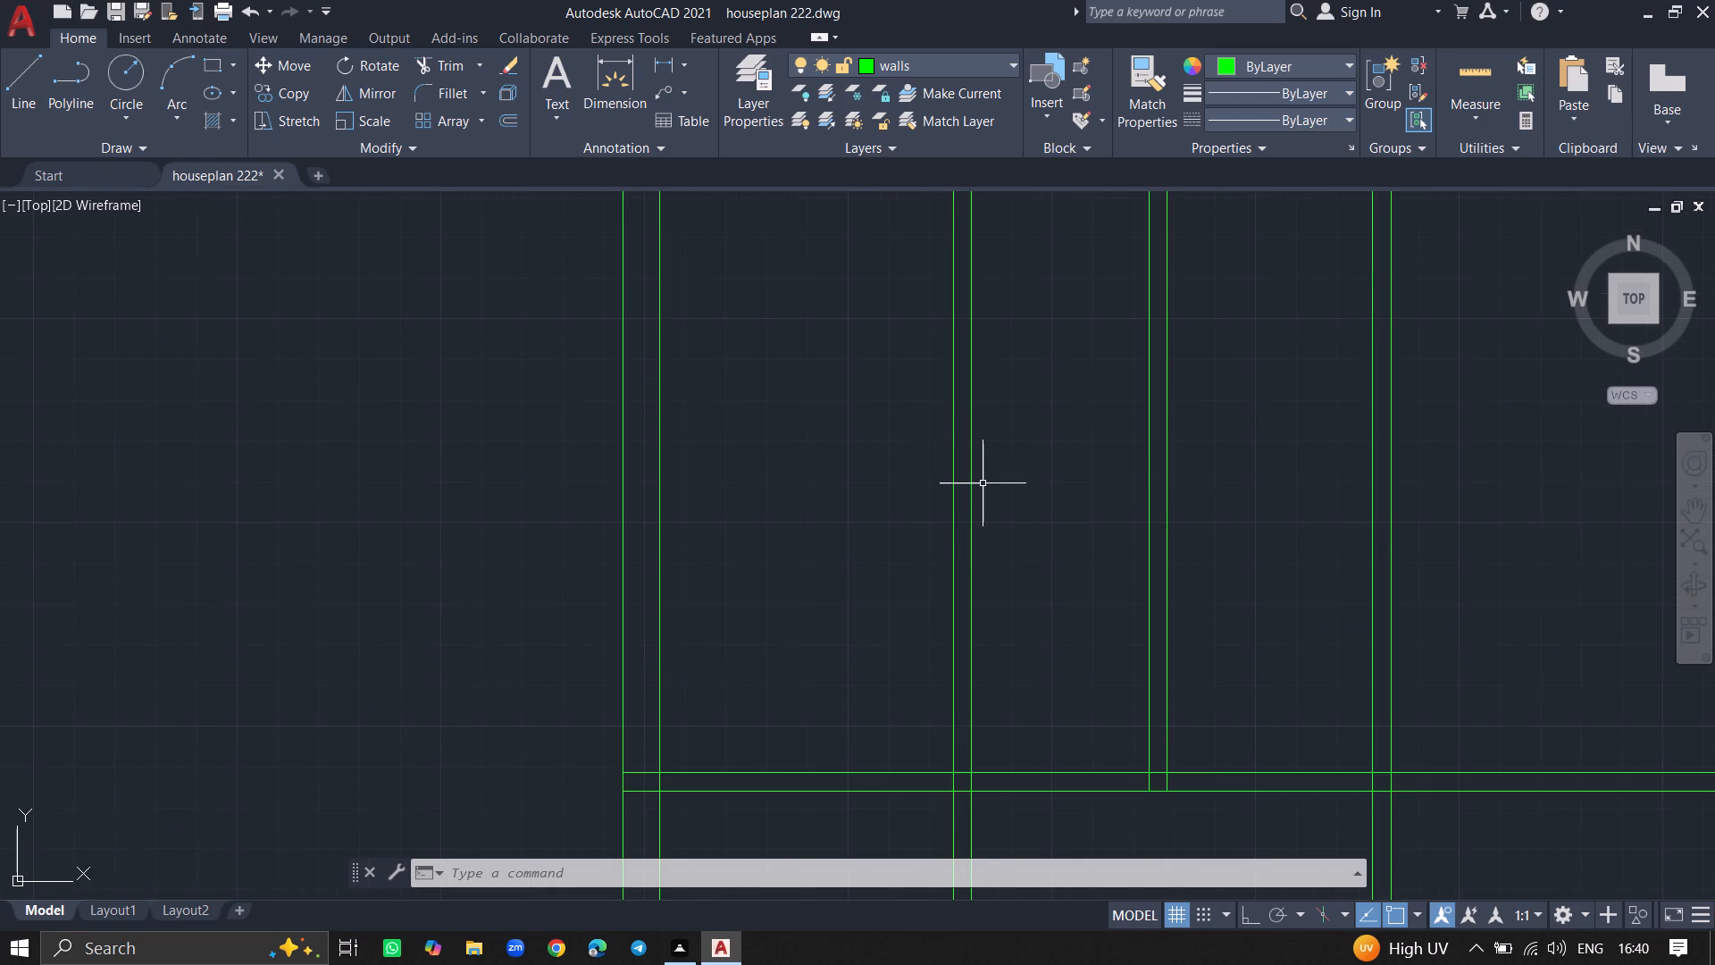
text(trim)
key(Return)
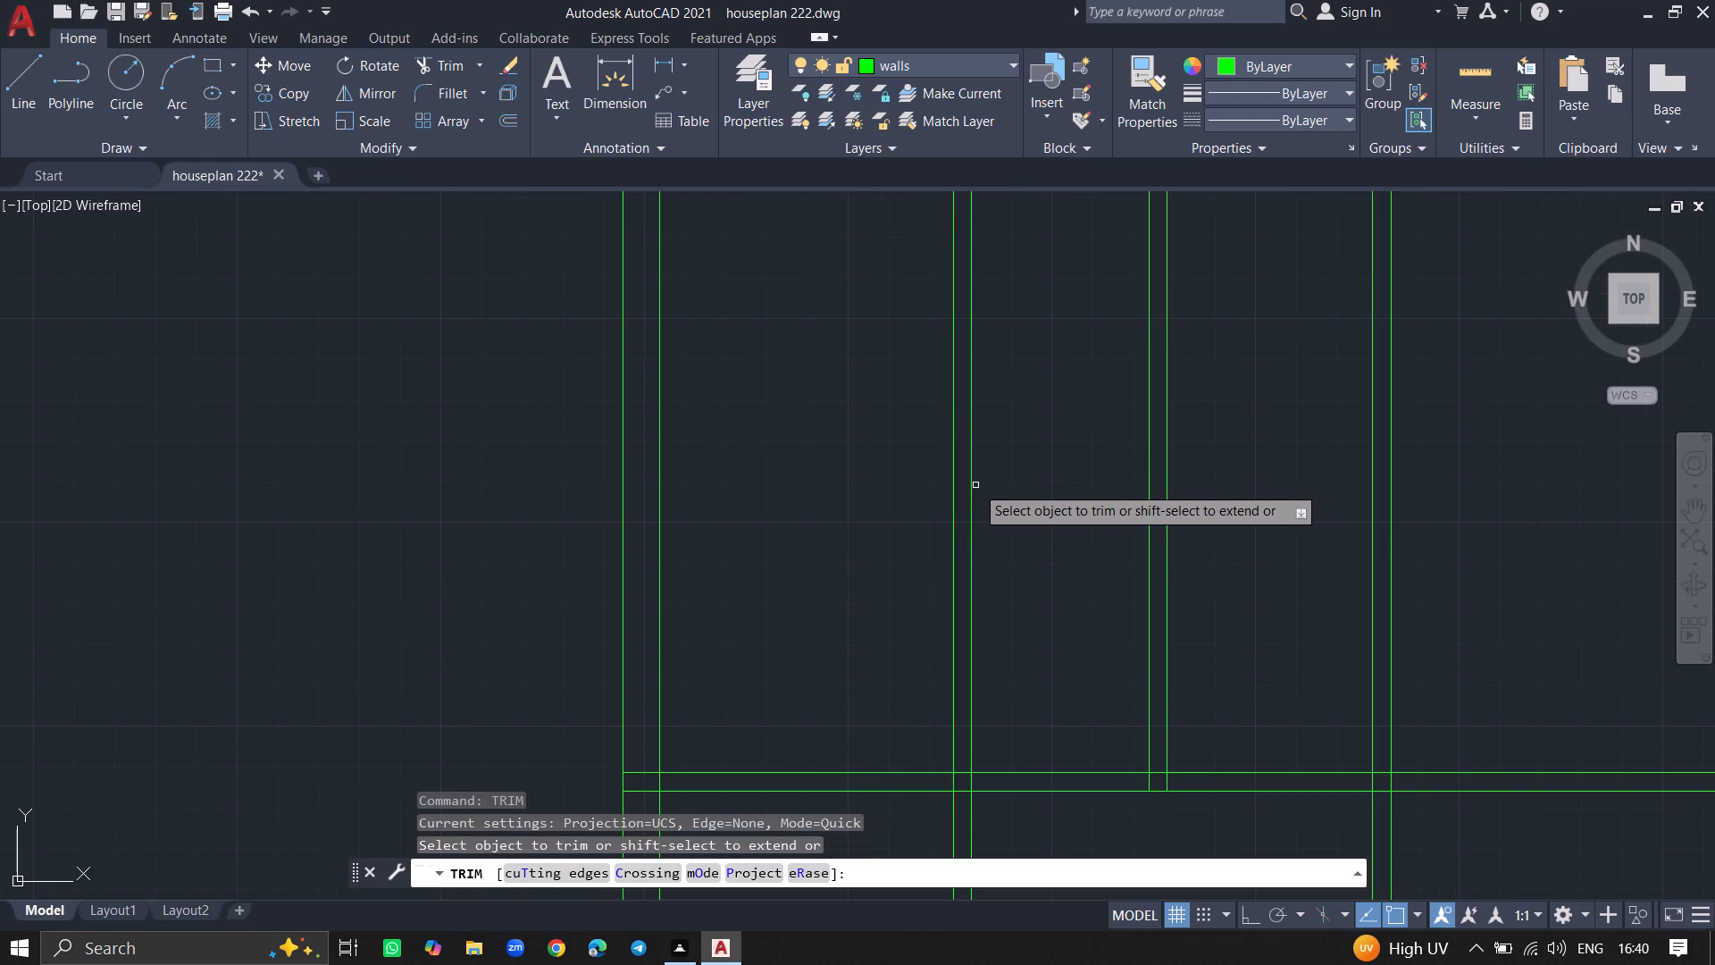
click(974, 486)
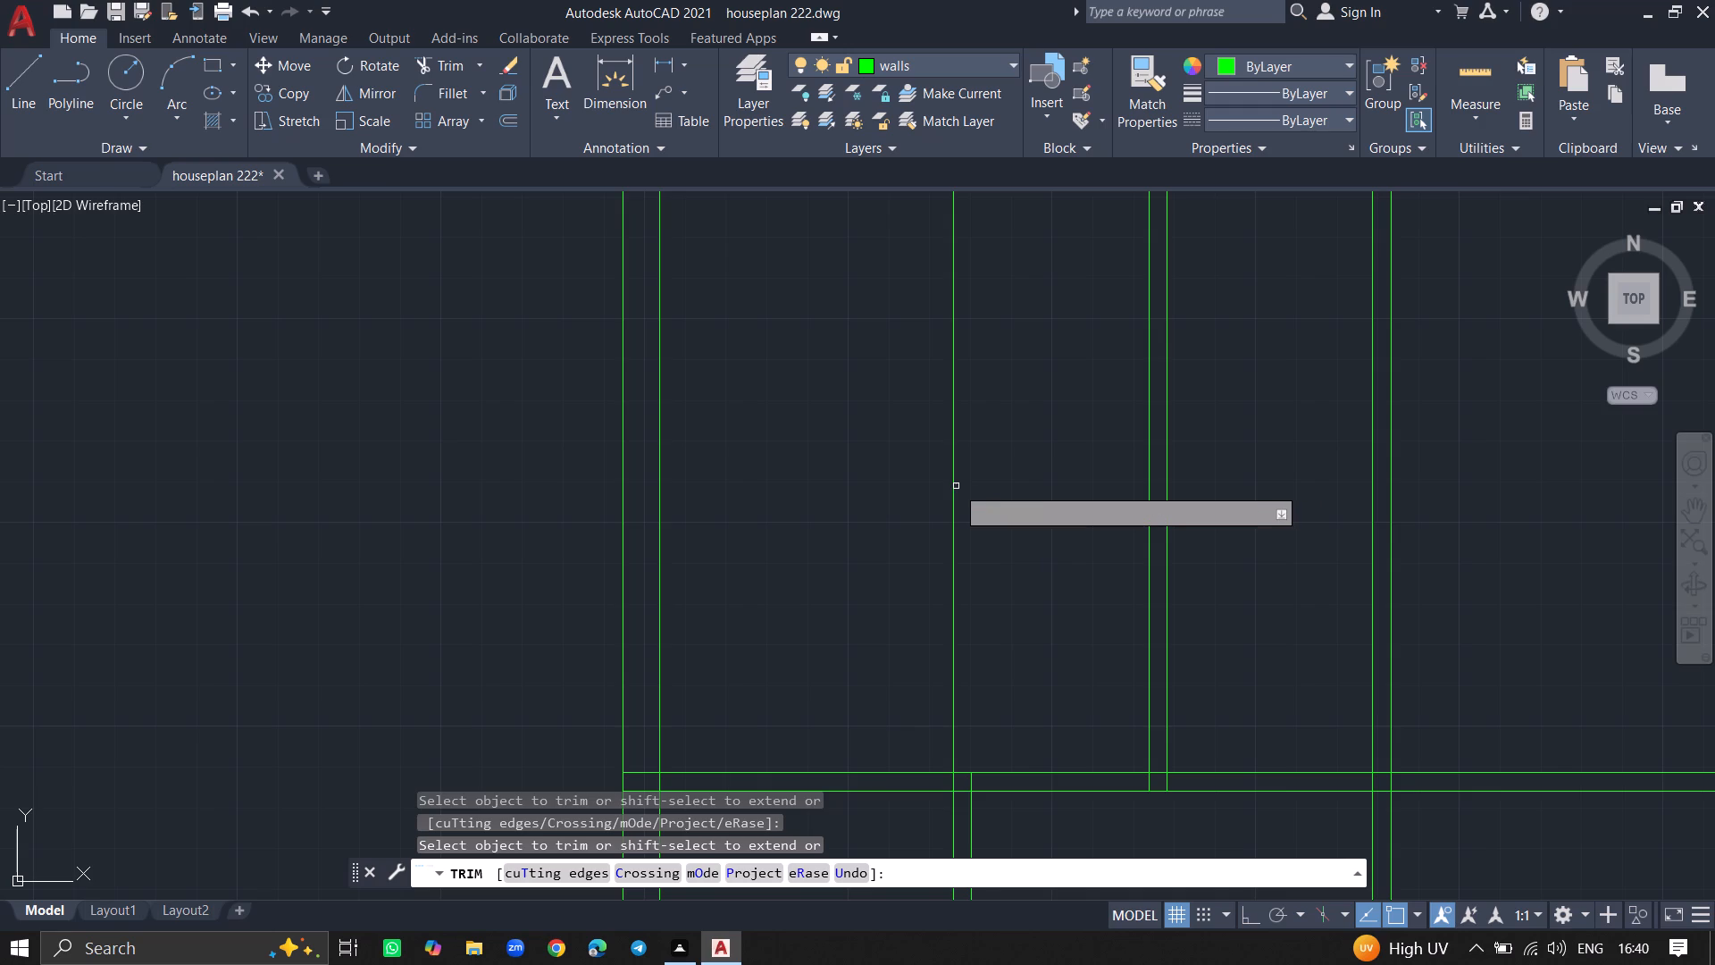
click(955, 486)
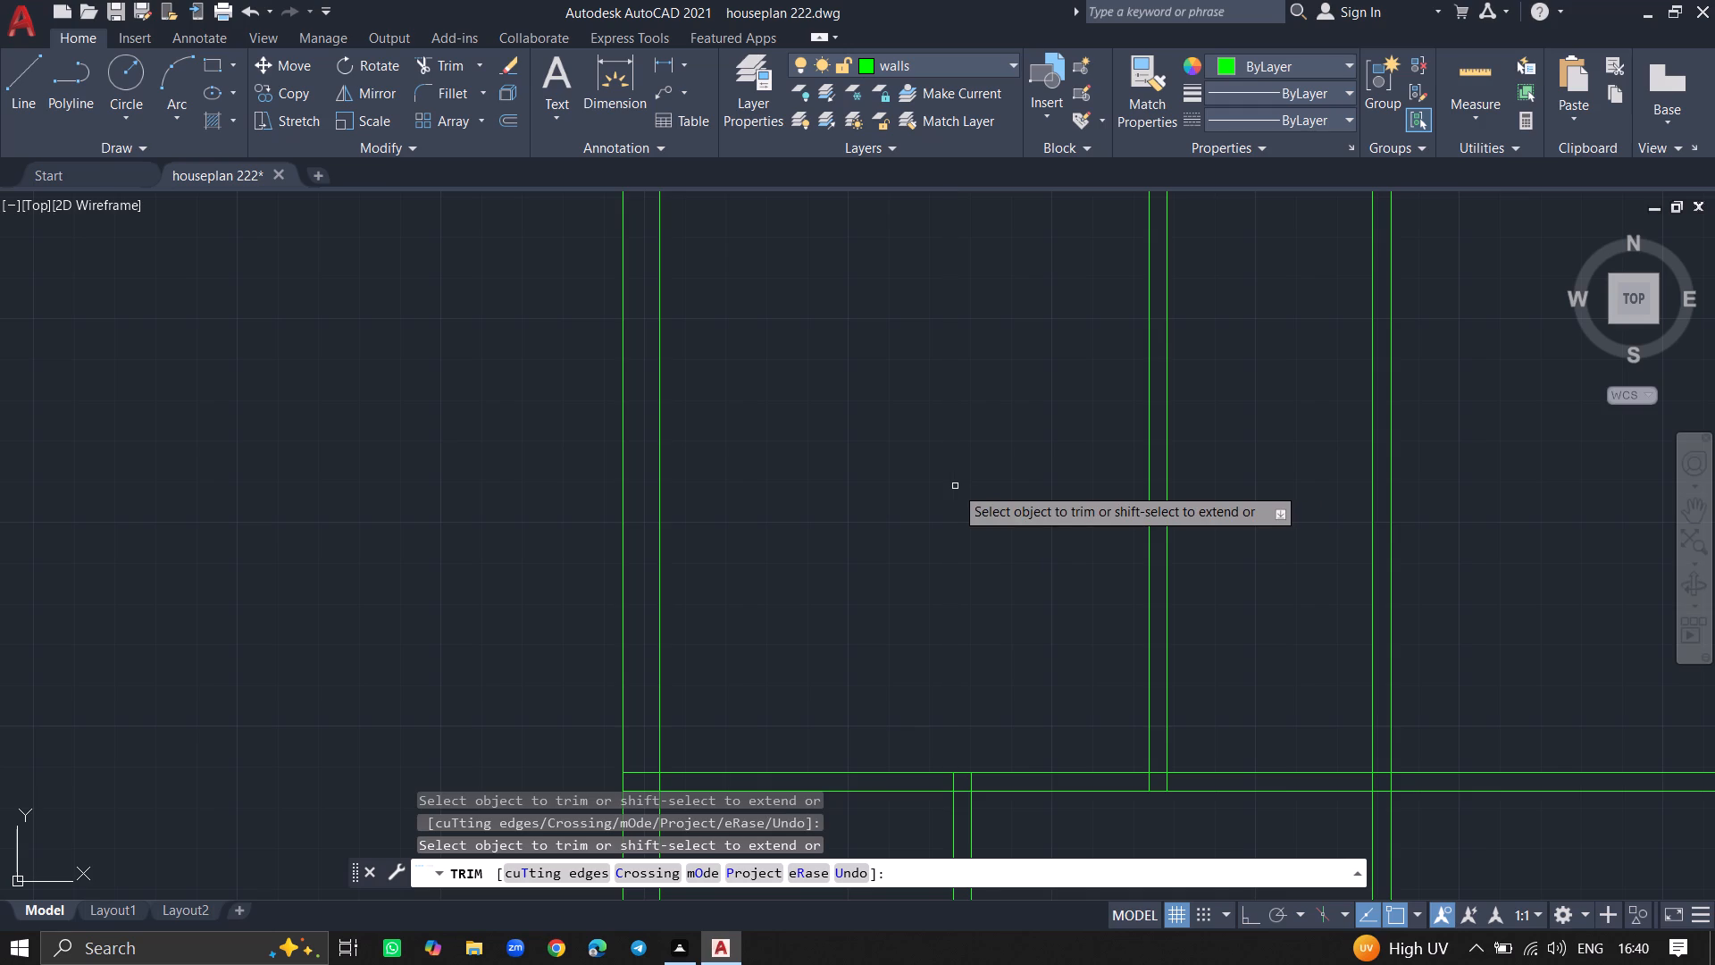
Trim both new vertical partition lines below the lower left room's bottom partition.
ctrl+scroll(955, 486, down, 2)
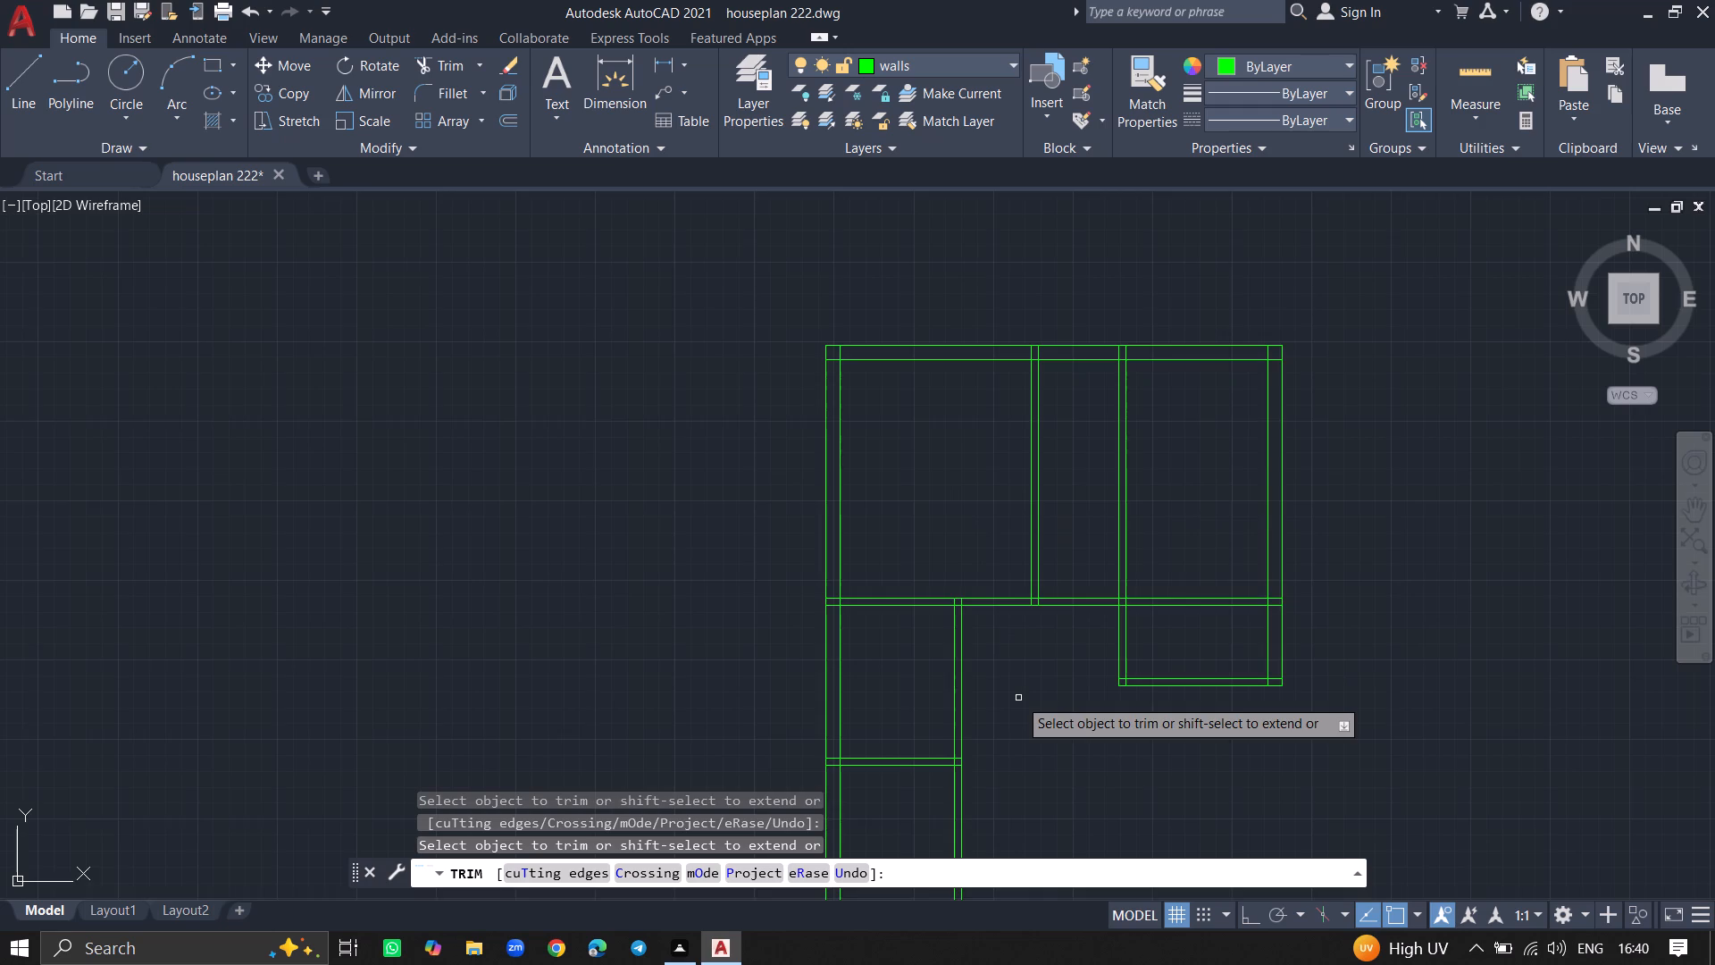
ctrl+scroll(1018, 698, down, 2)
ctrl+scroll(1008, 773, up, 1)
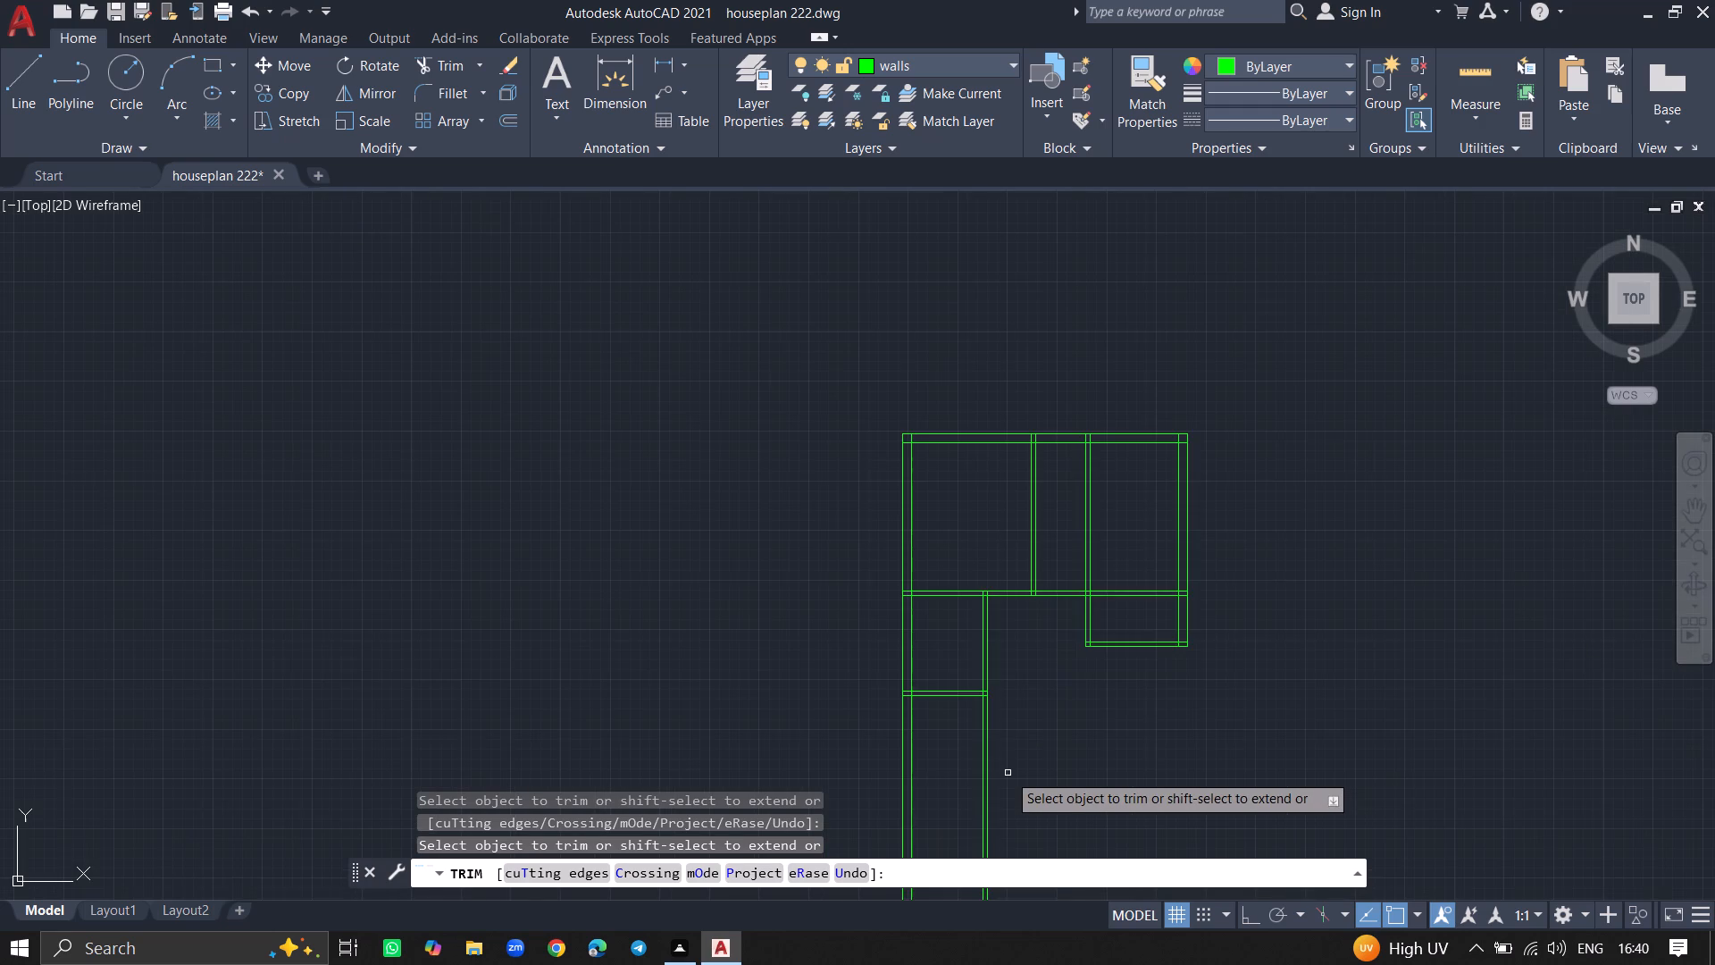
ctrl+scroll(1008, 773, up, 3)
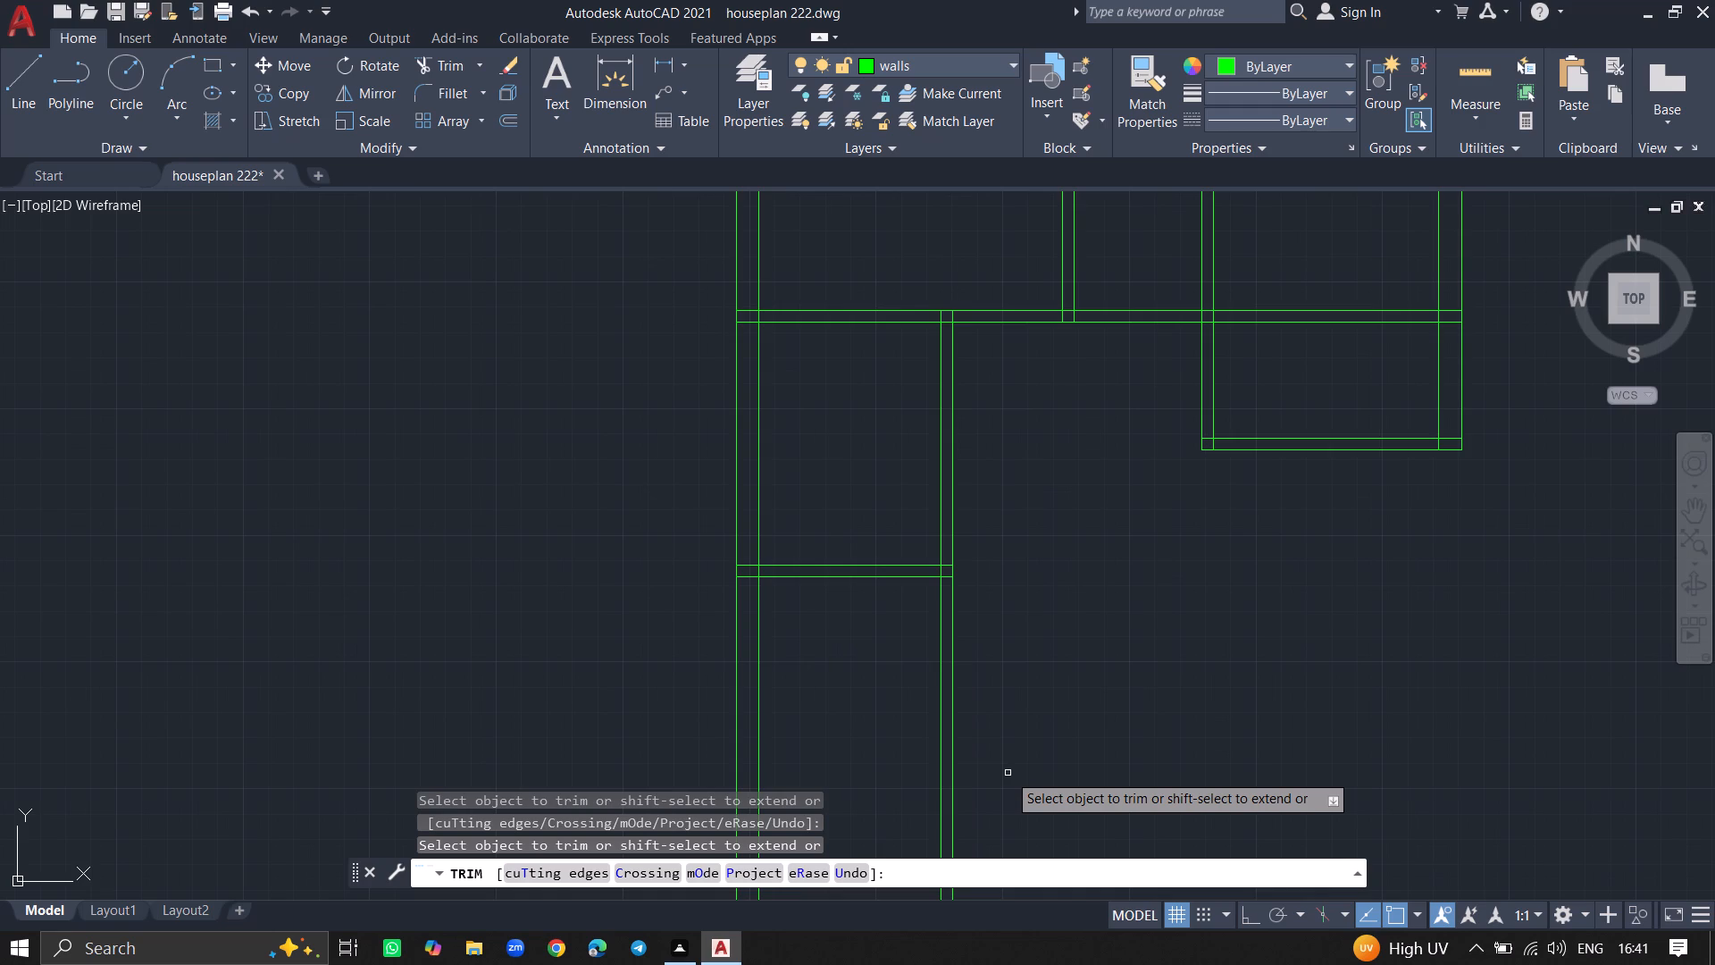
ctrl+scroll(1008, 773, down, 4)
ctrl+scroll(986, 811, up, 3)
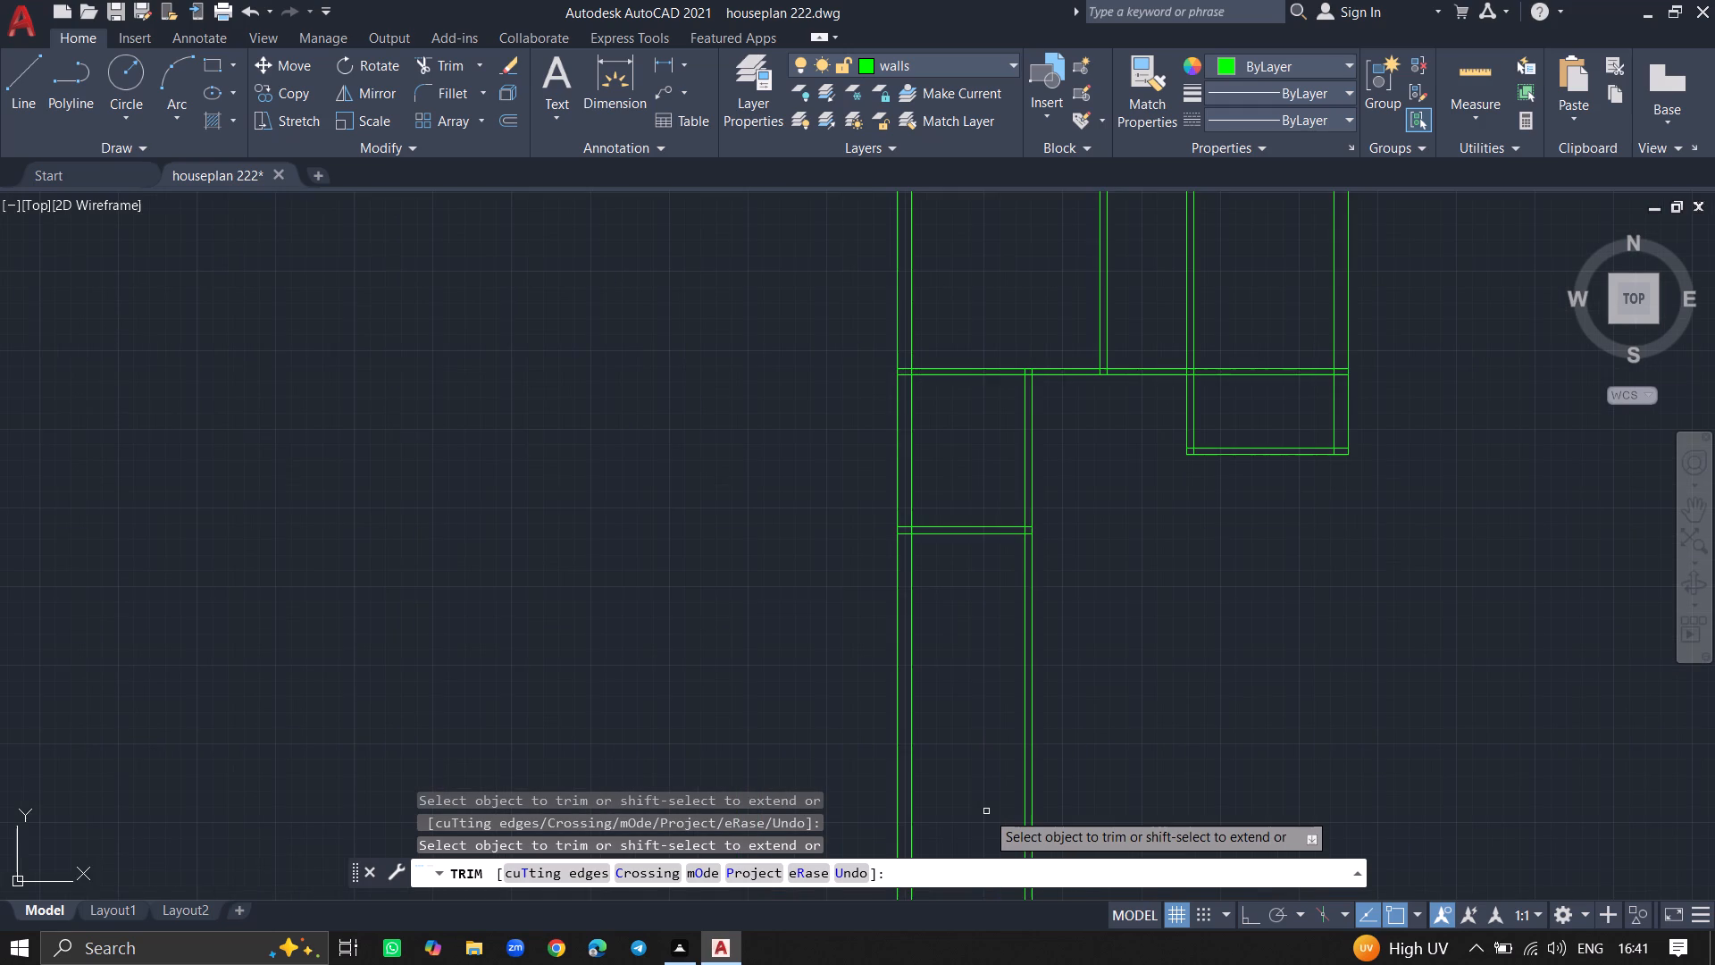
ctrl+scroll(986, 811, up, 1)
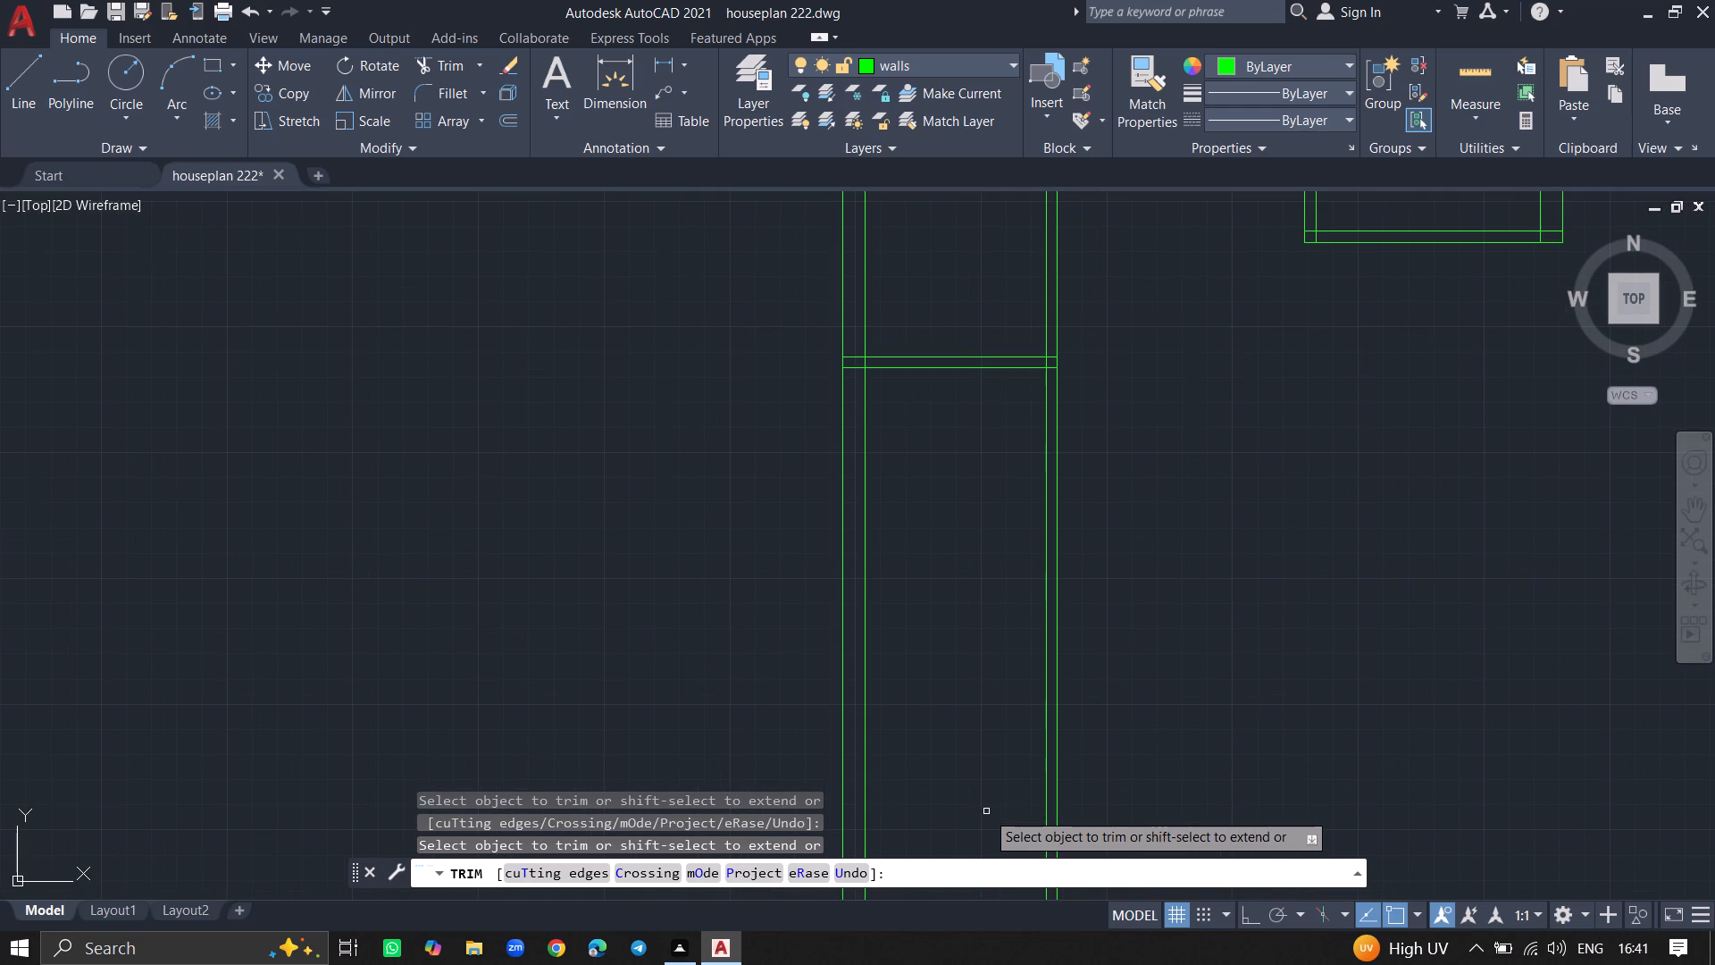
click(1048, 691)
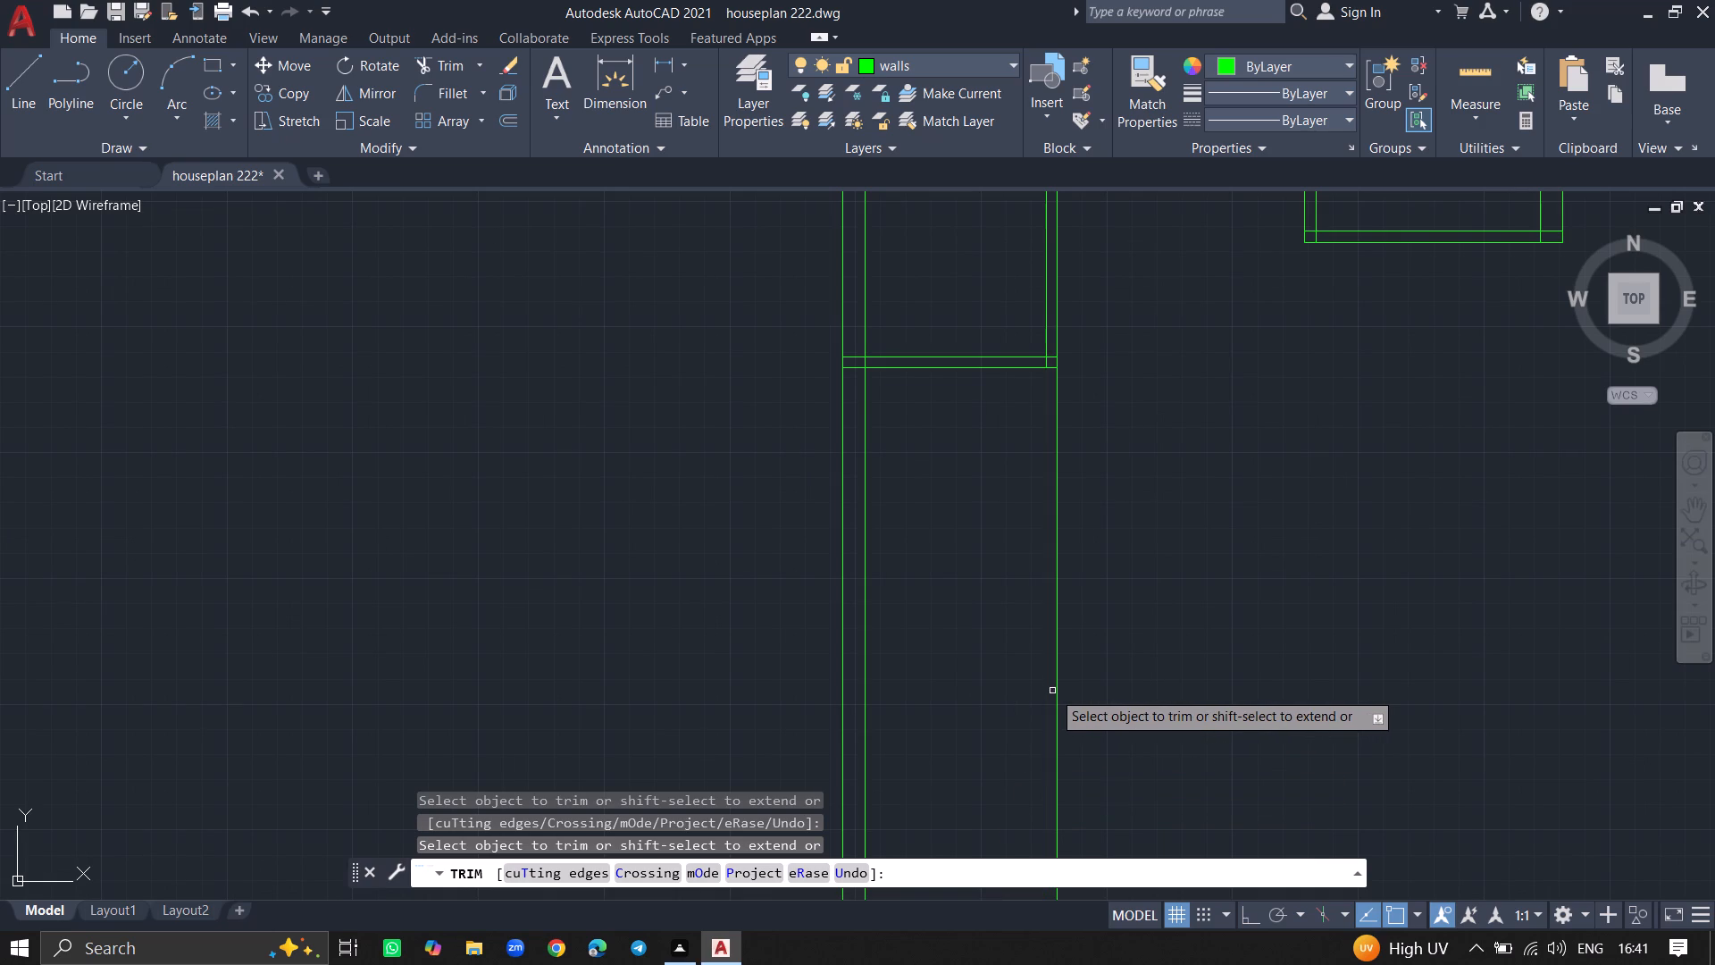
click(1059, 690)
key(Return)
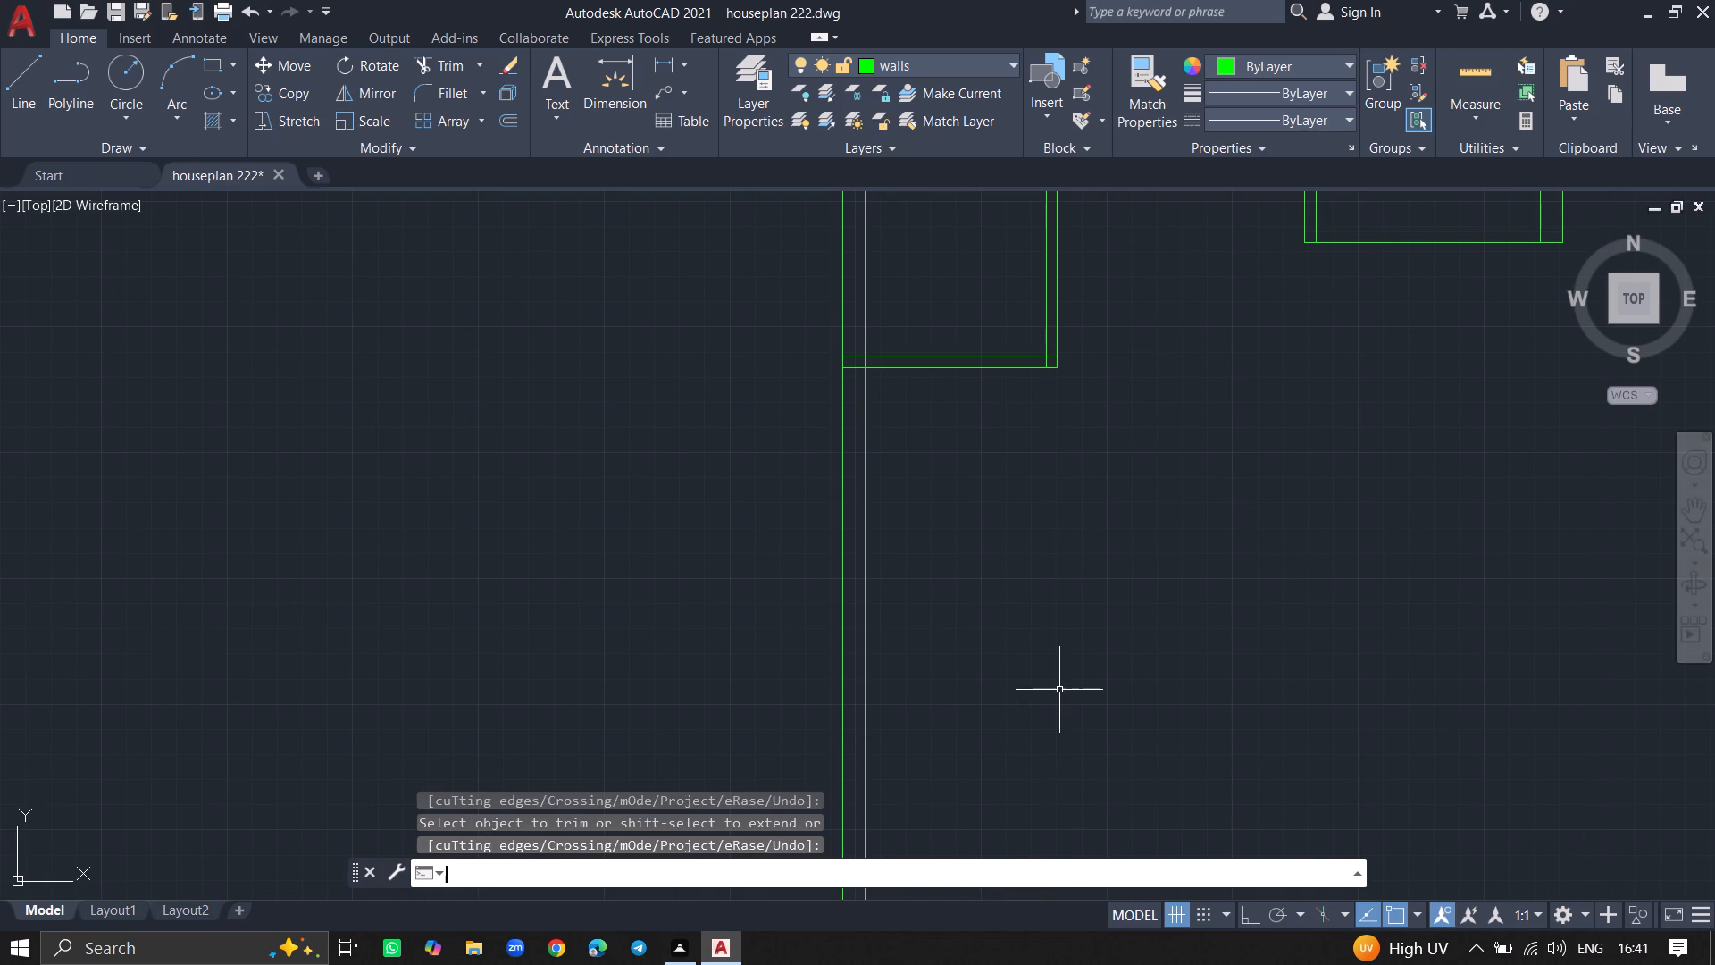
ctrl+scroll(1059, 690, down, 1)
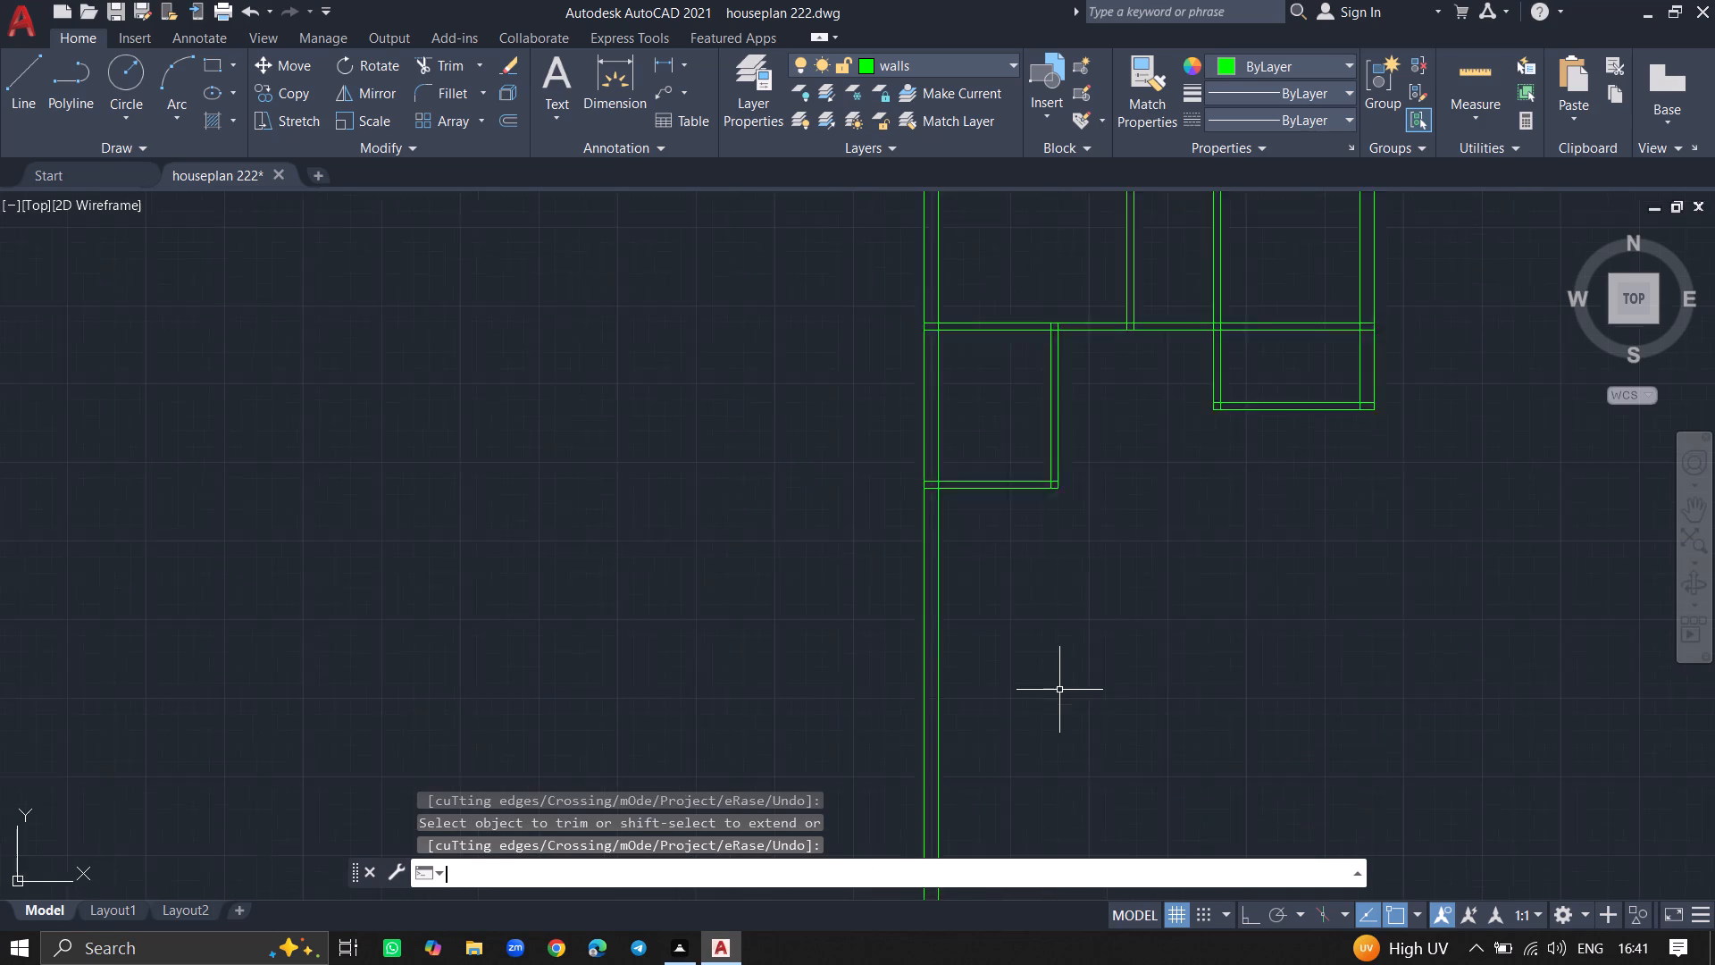
Offset the inner line of the outer left-hand wall 10' inward, toward the house interior.
ctrl+scroll(1059, 690, down, 1)
ctrl+scroll(1016, 687, up, 3)
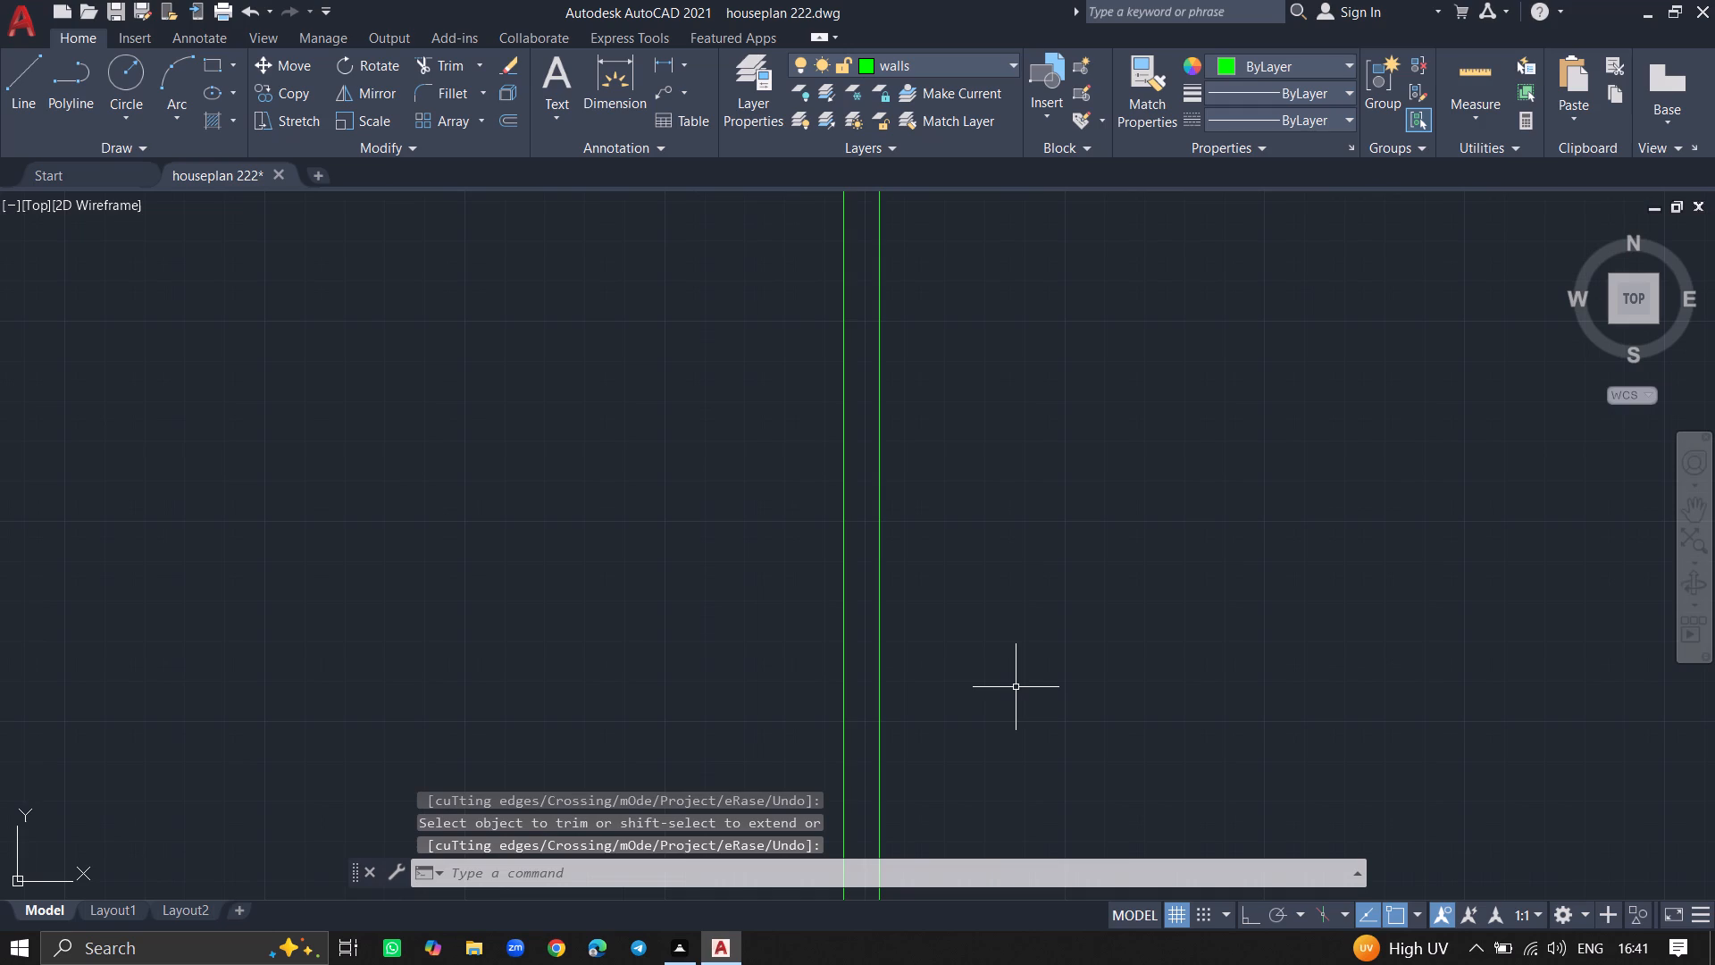
text(of)
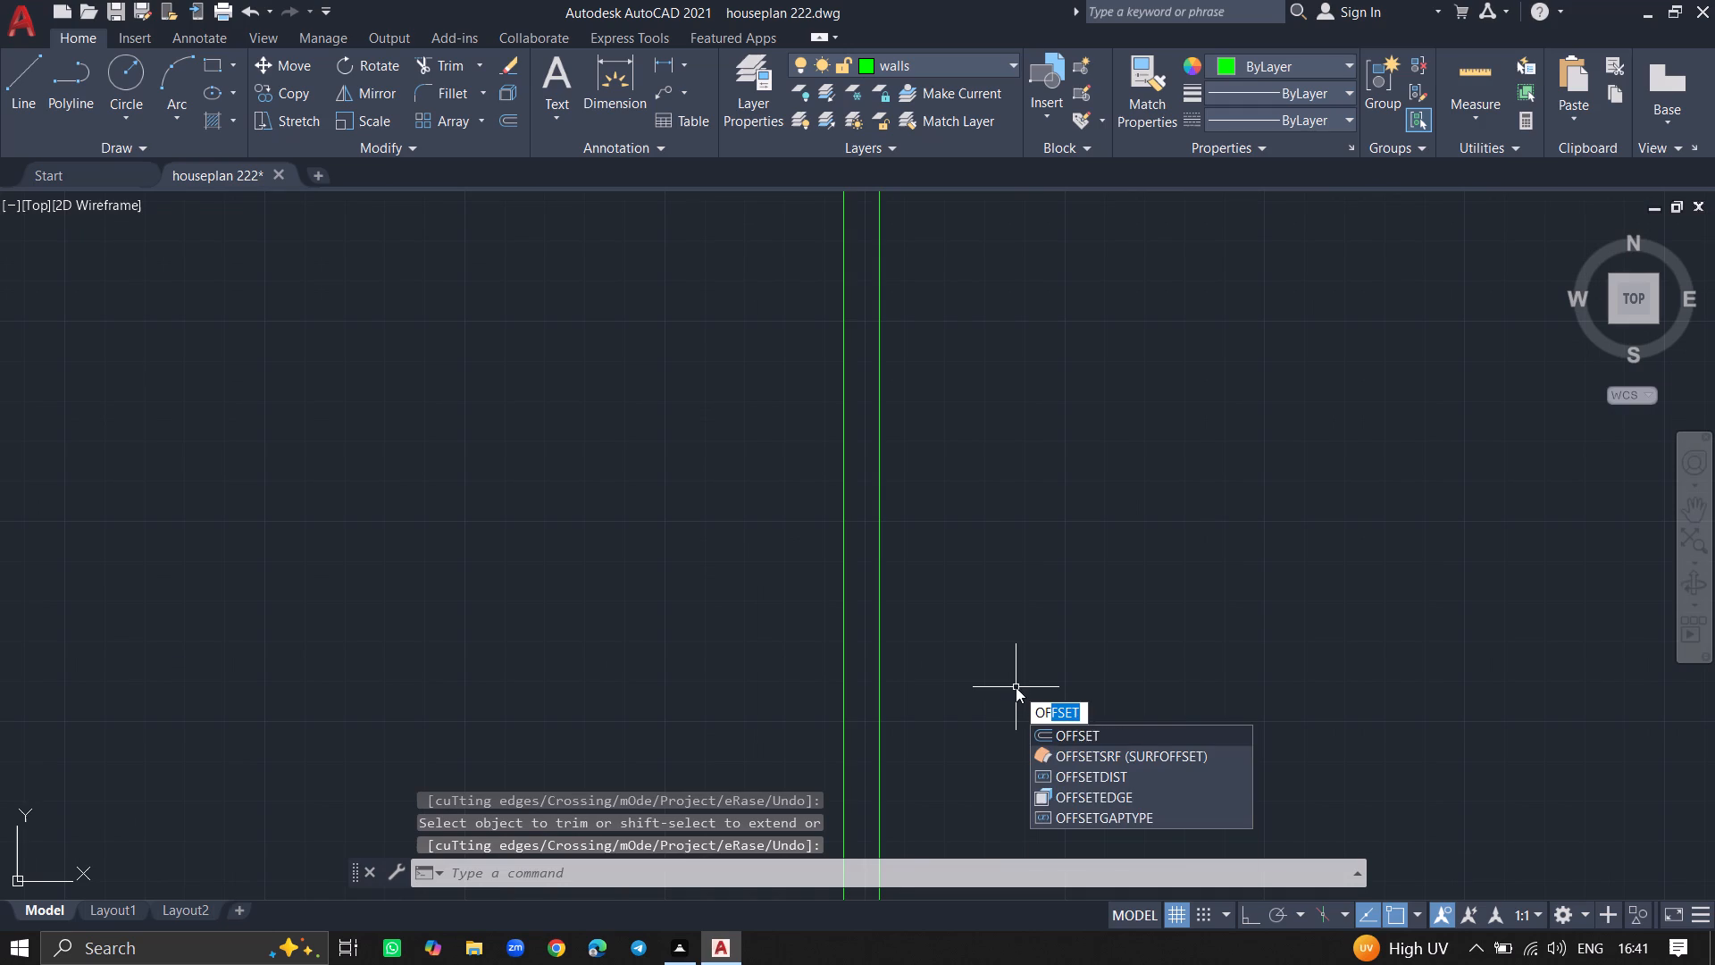
click(1051, 729)
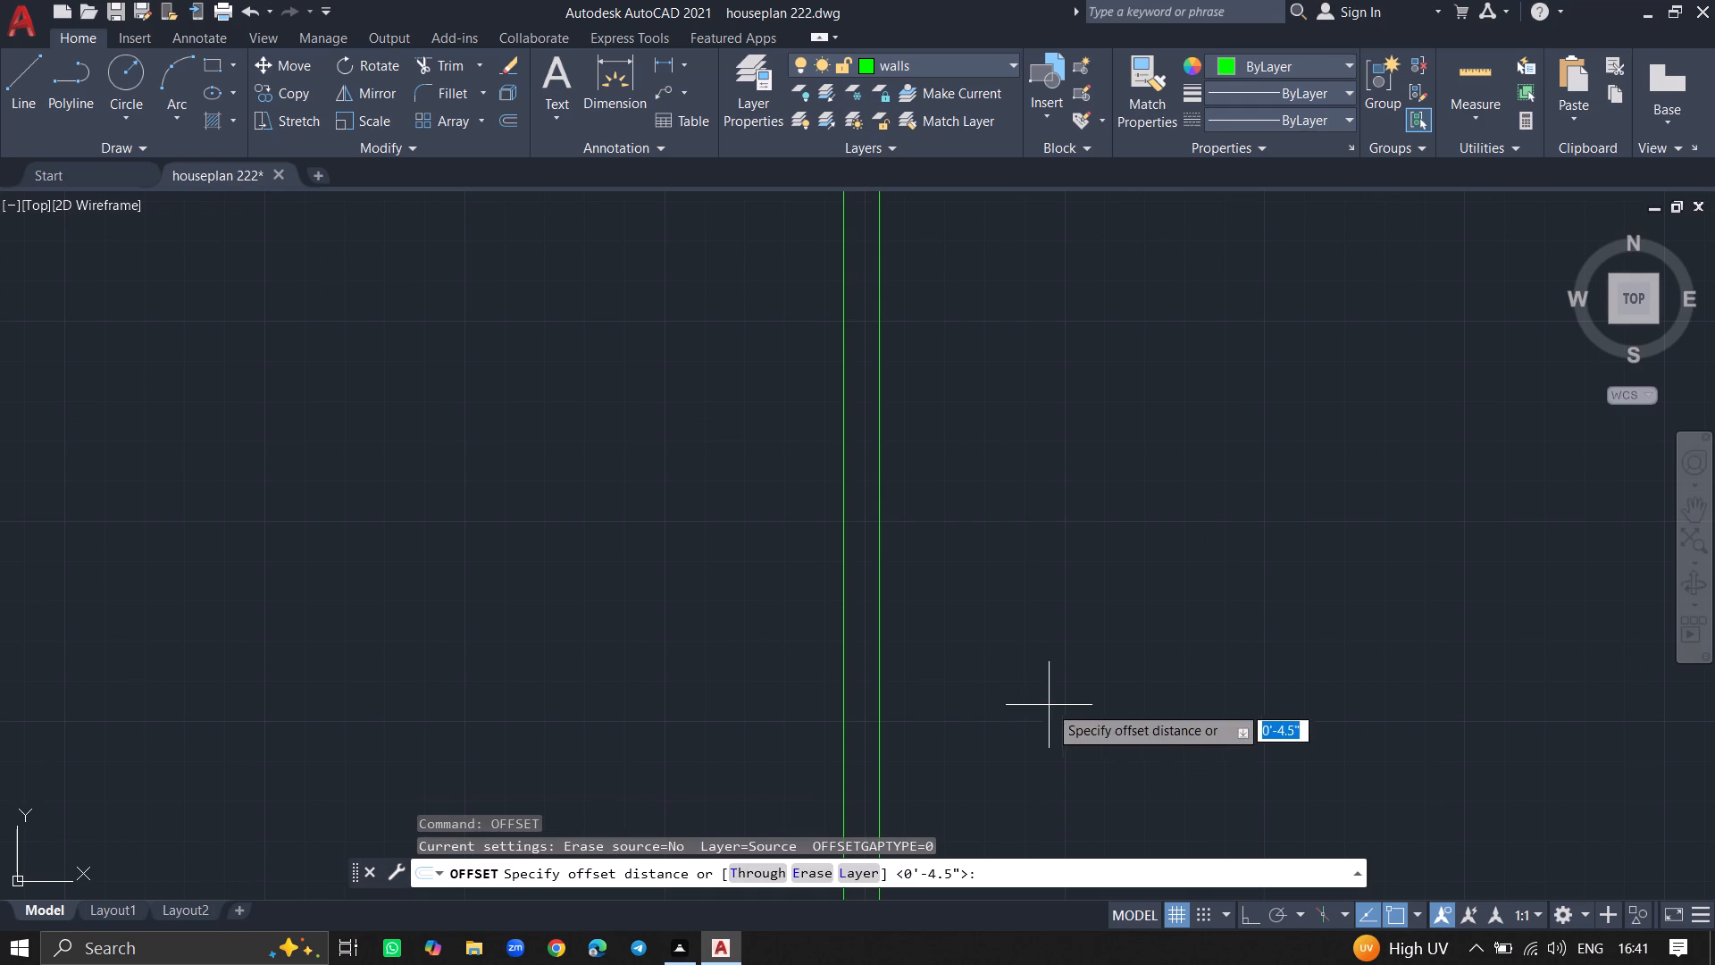
ctrl+scroll(1039, 656, down, 1)
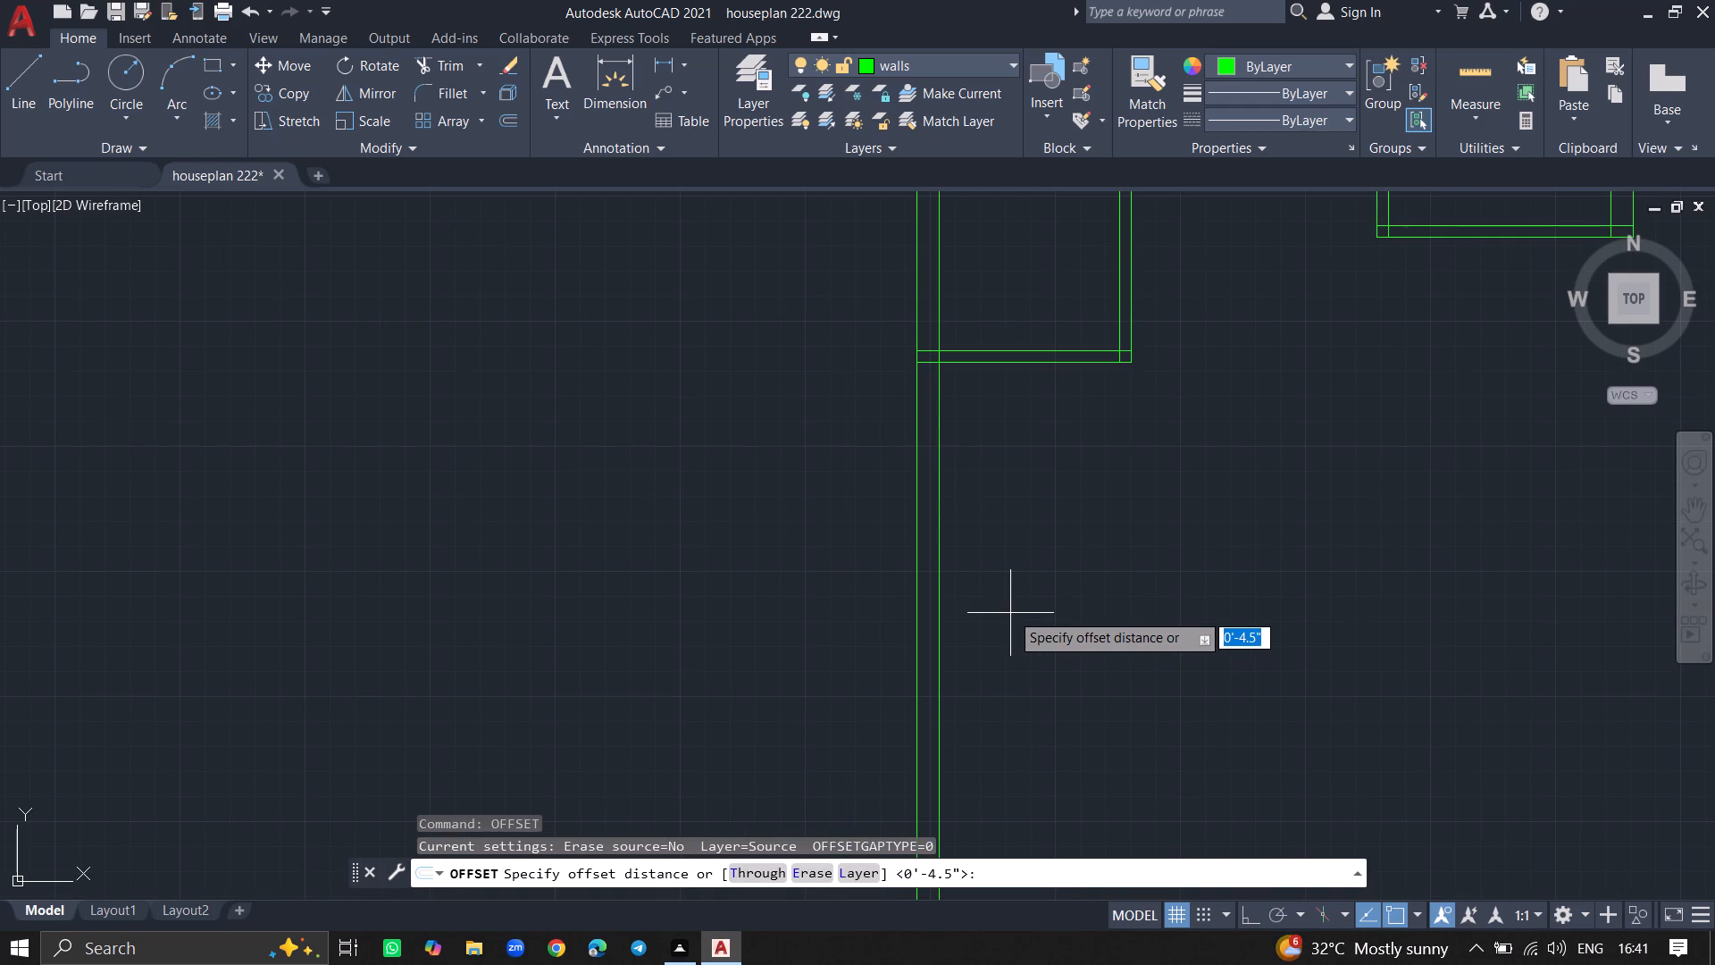
text(10)
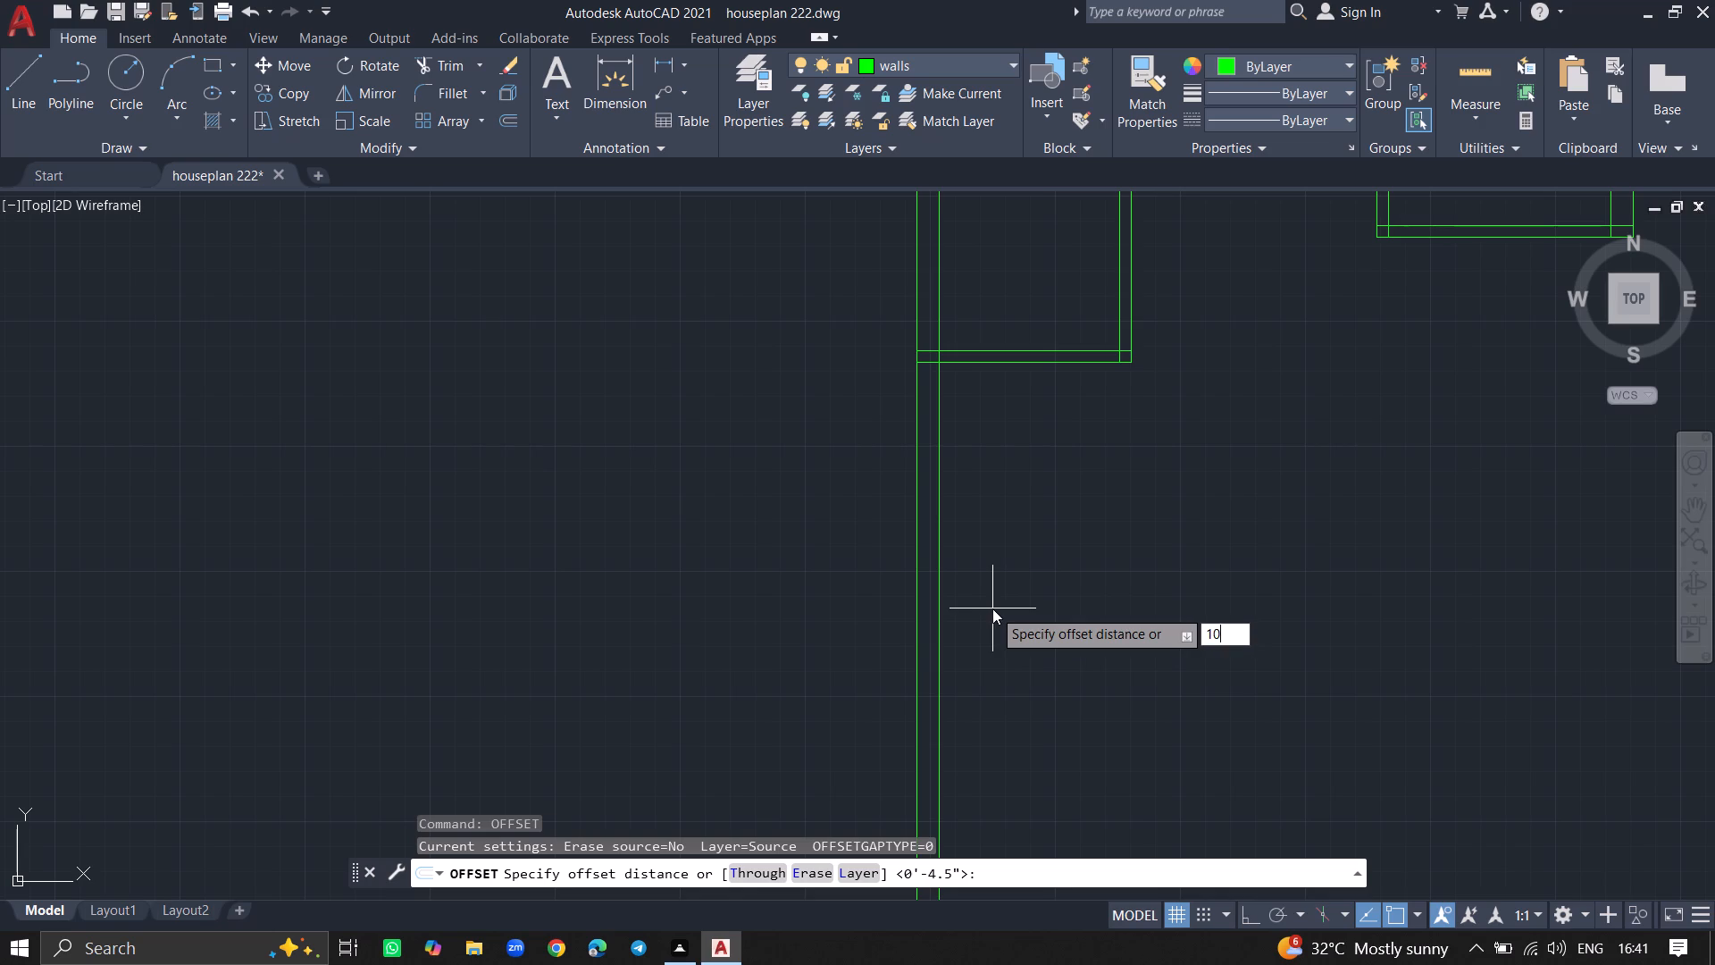
key(apostrophe)
key(Return)
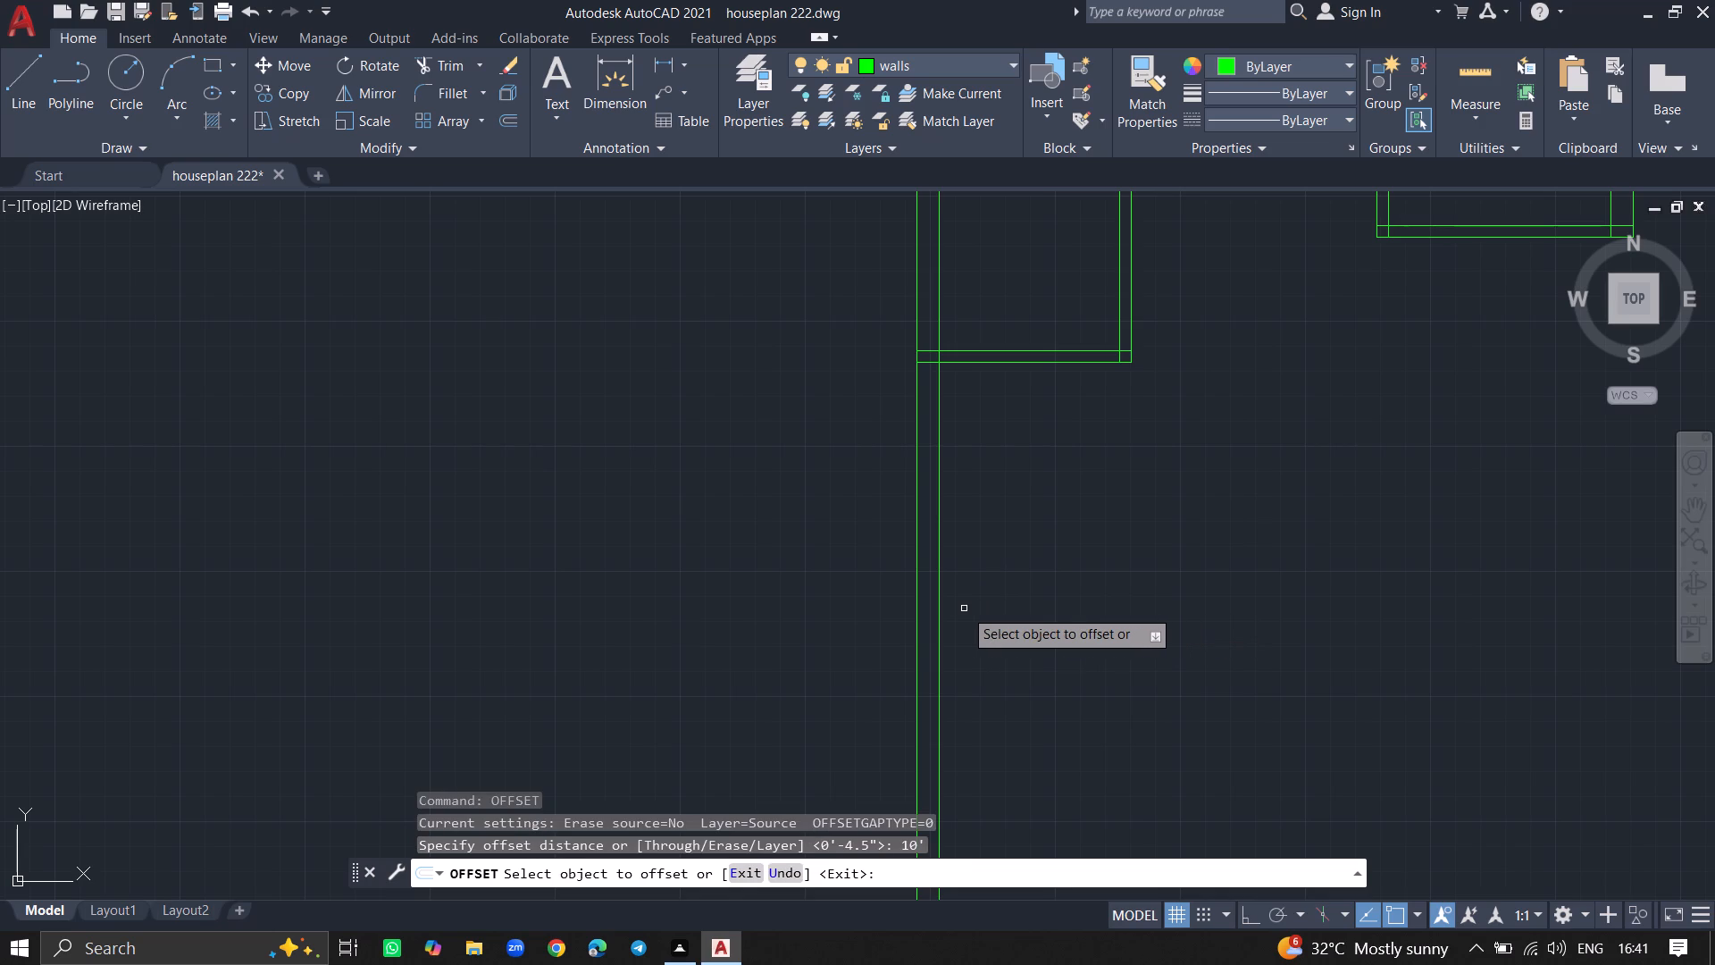
click(941, 611)
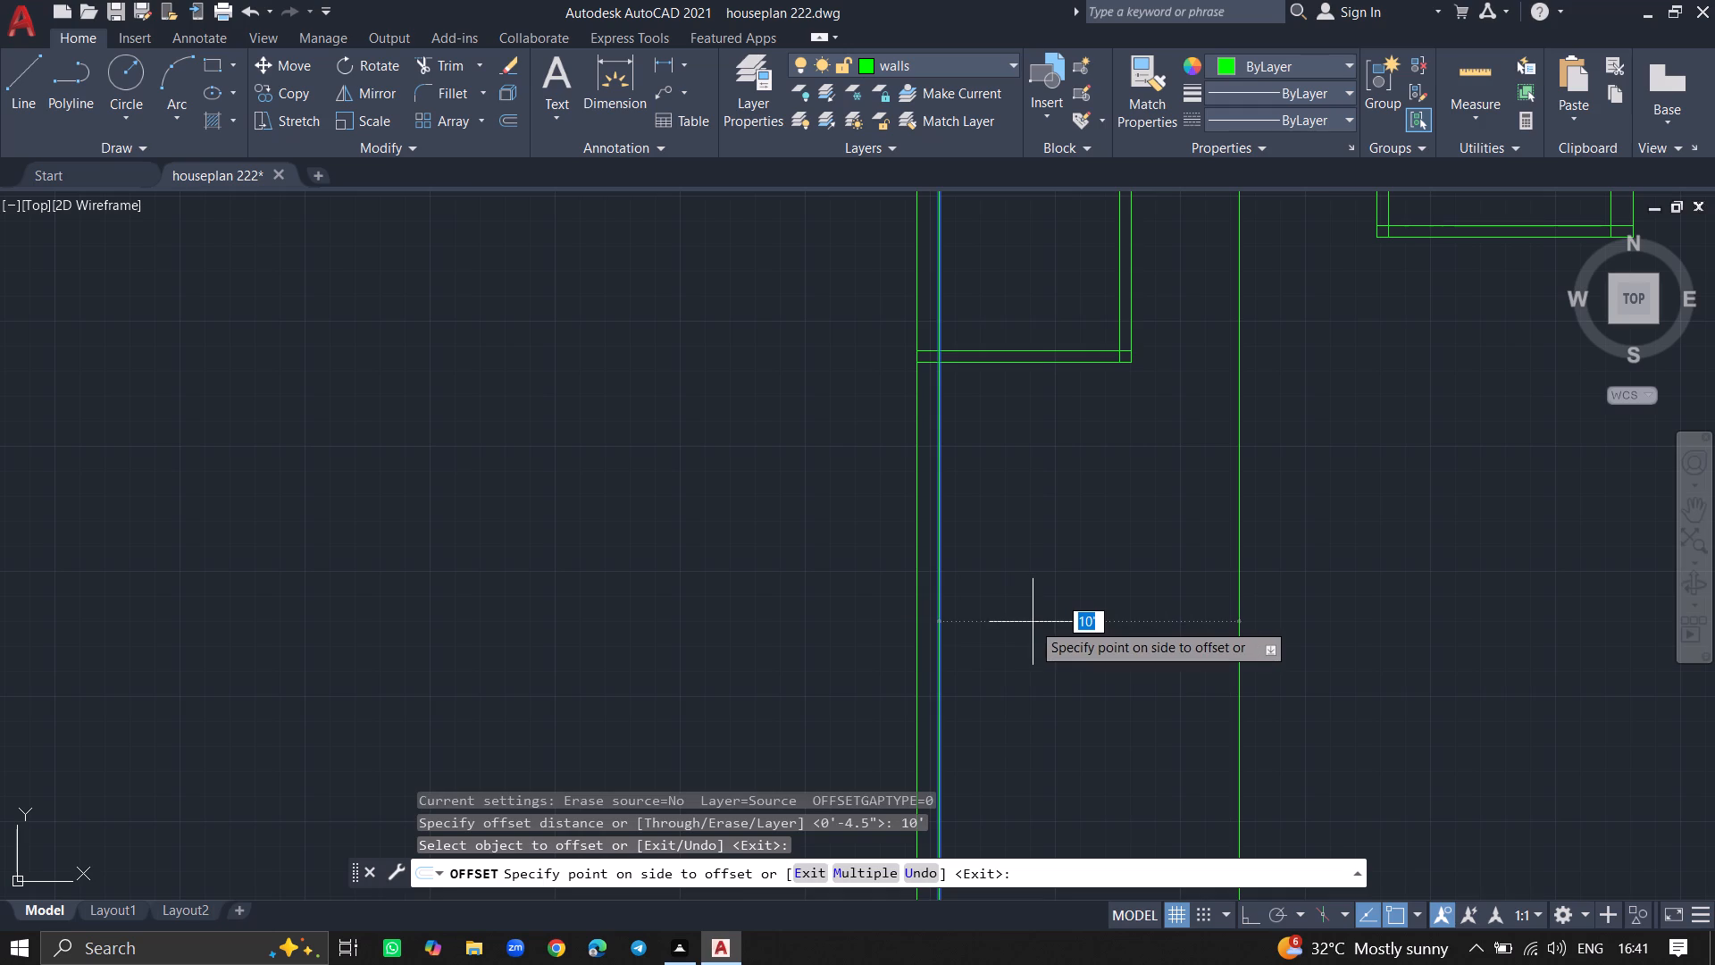
click(1034, 623)
key(Return)
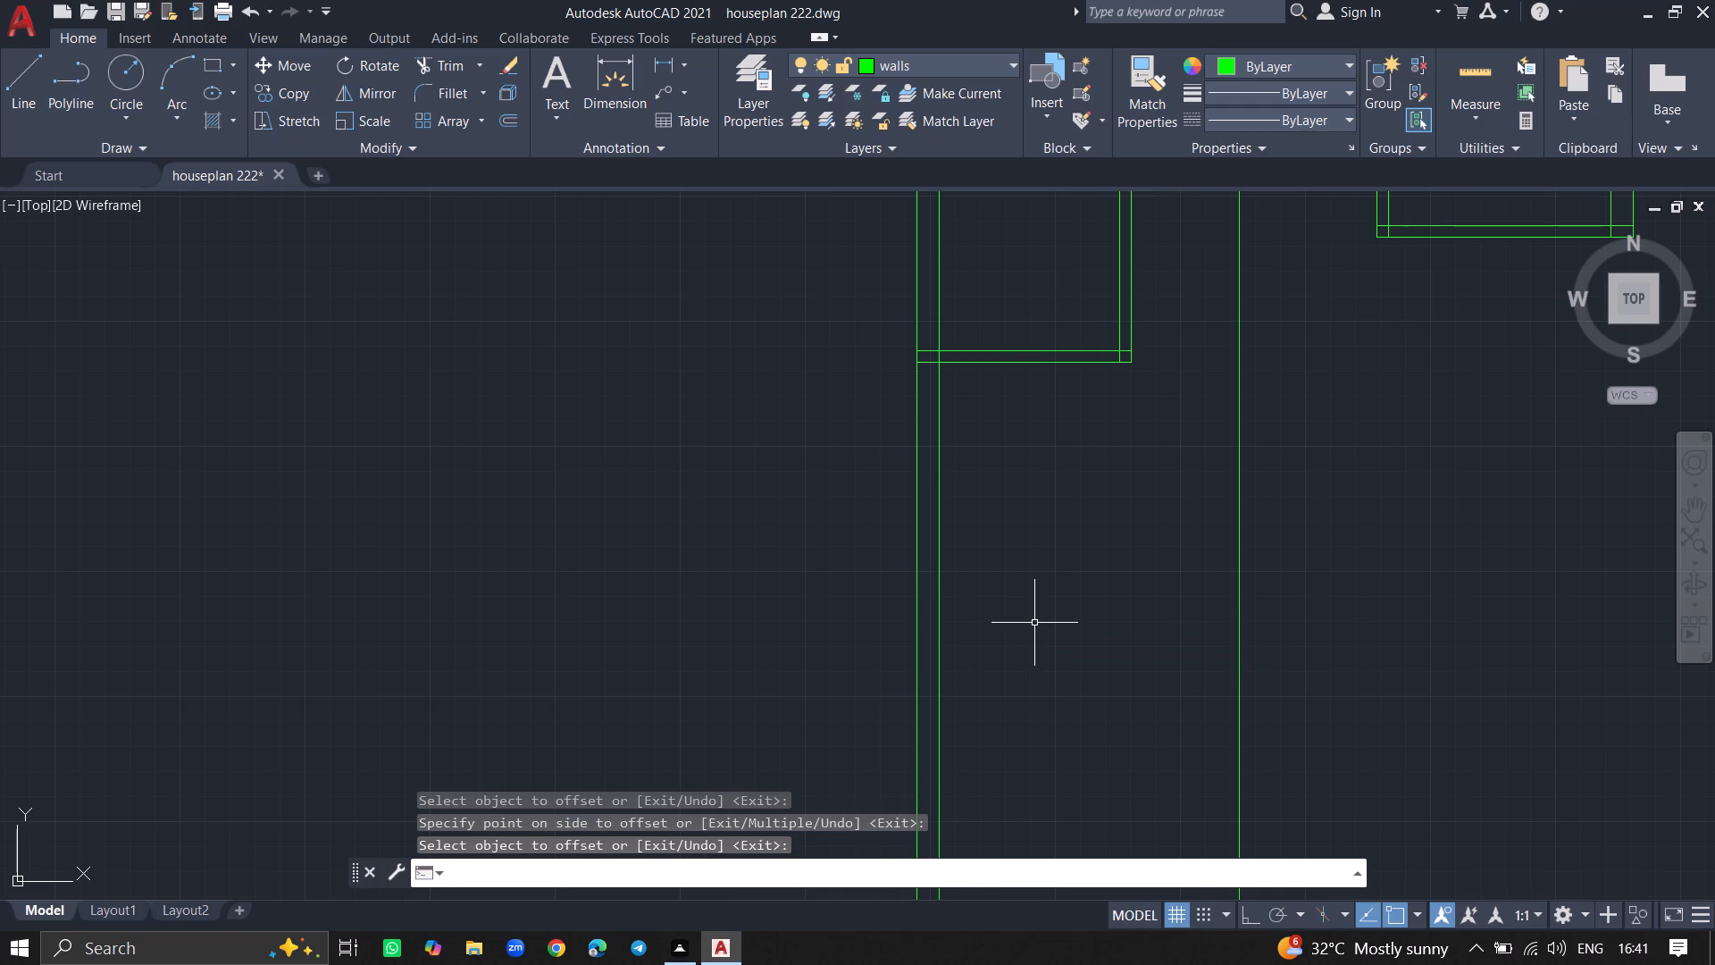
Offset the new vertical line 4.5" farther from the outer left-hand wall for the partition thickness.
ctrl+scroll(1034, 623, up, 1)
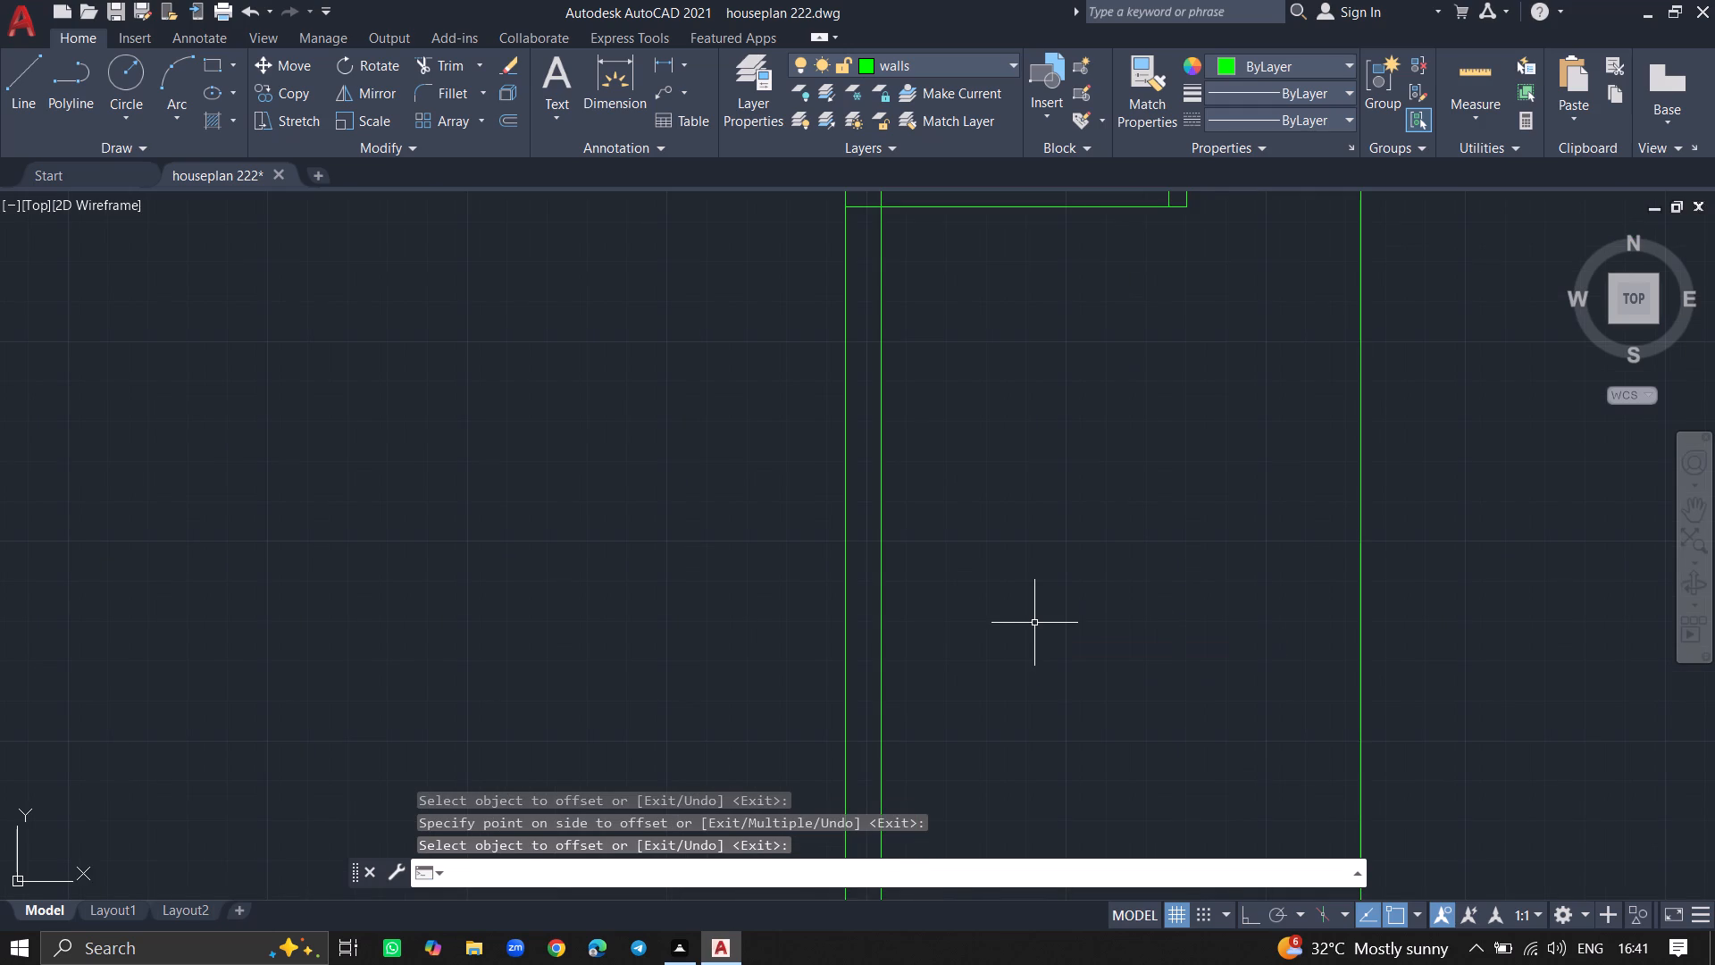
ctrl+scroll(1034, 623, down, 2)
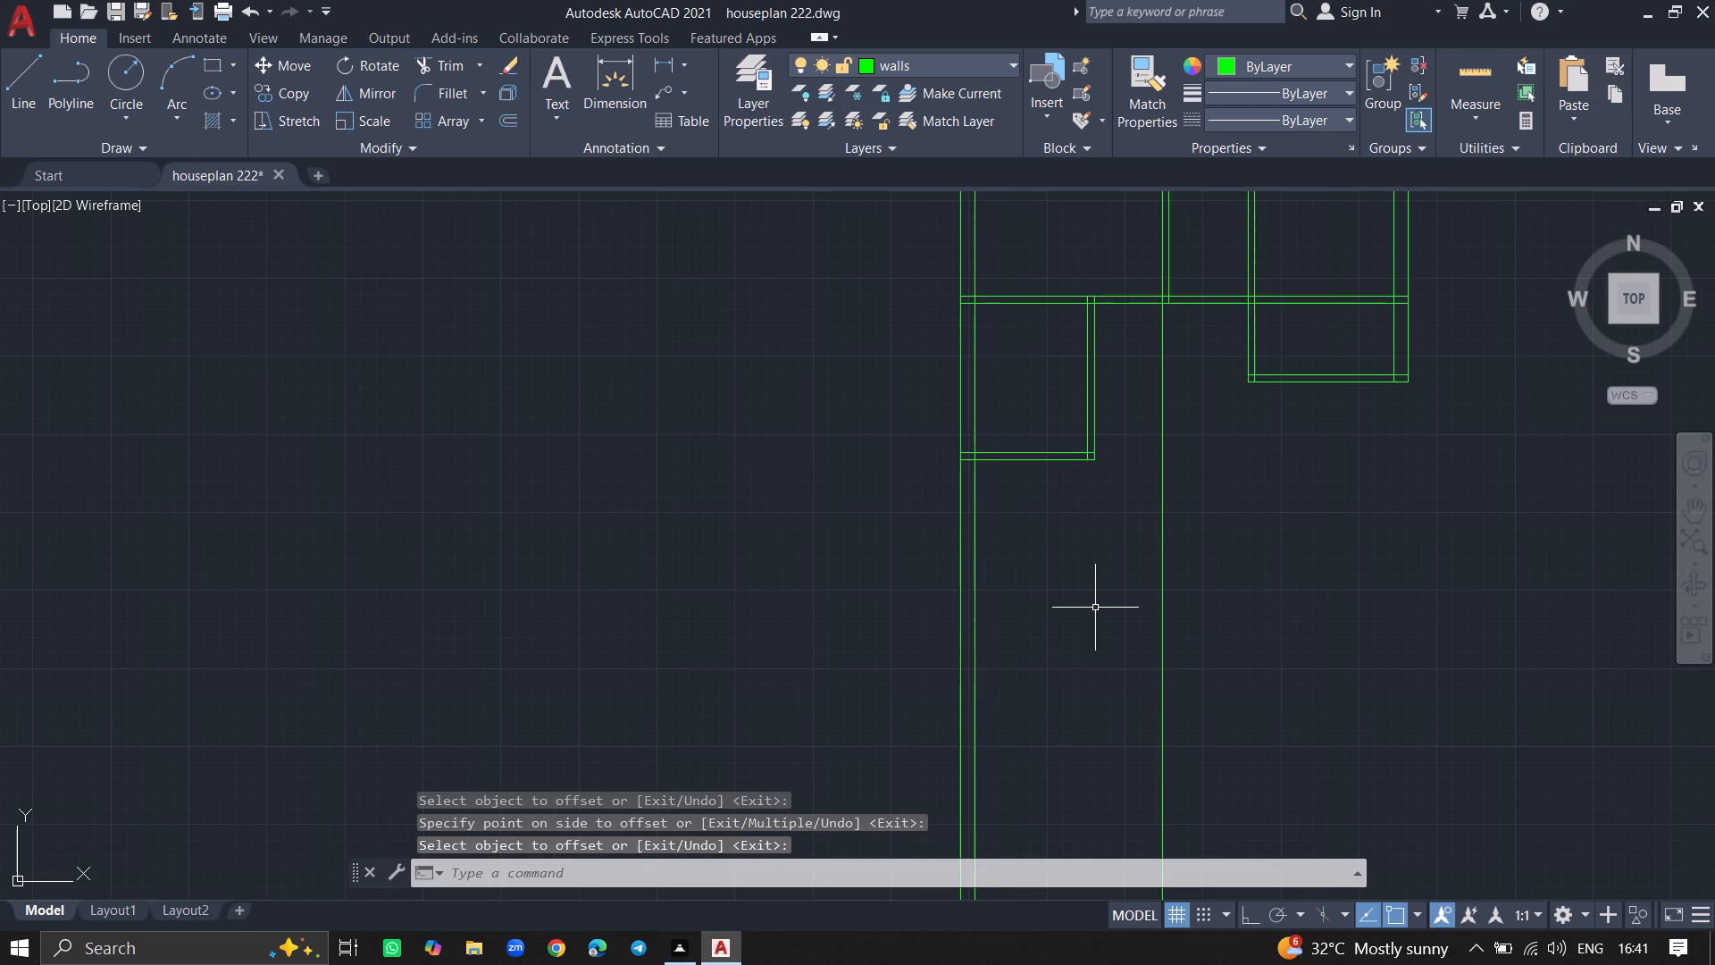
ctrl+scroll(1095, 608, up, 1)
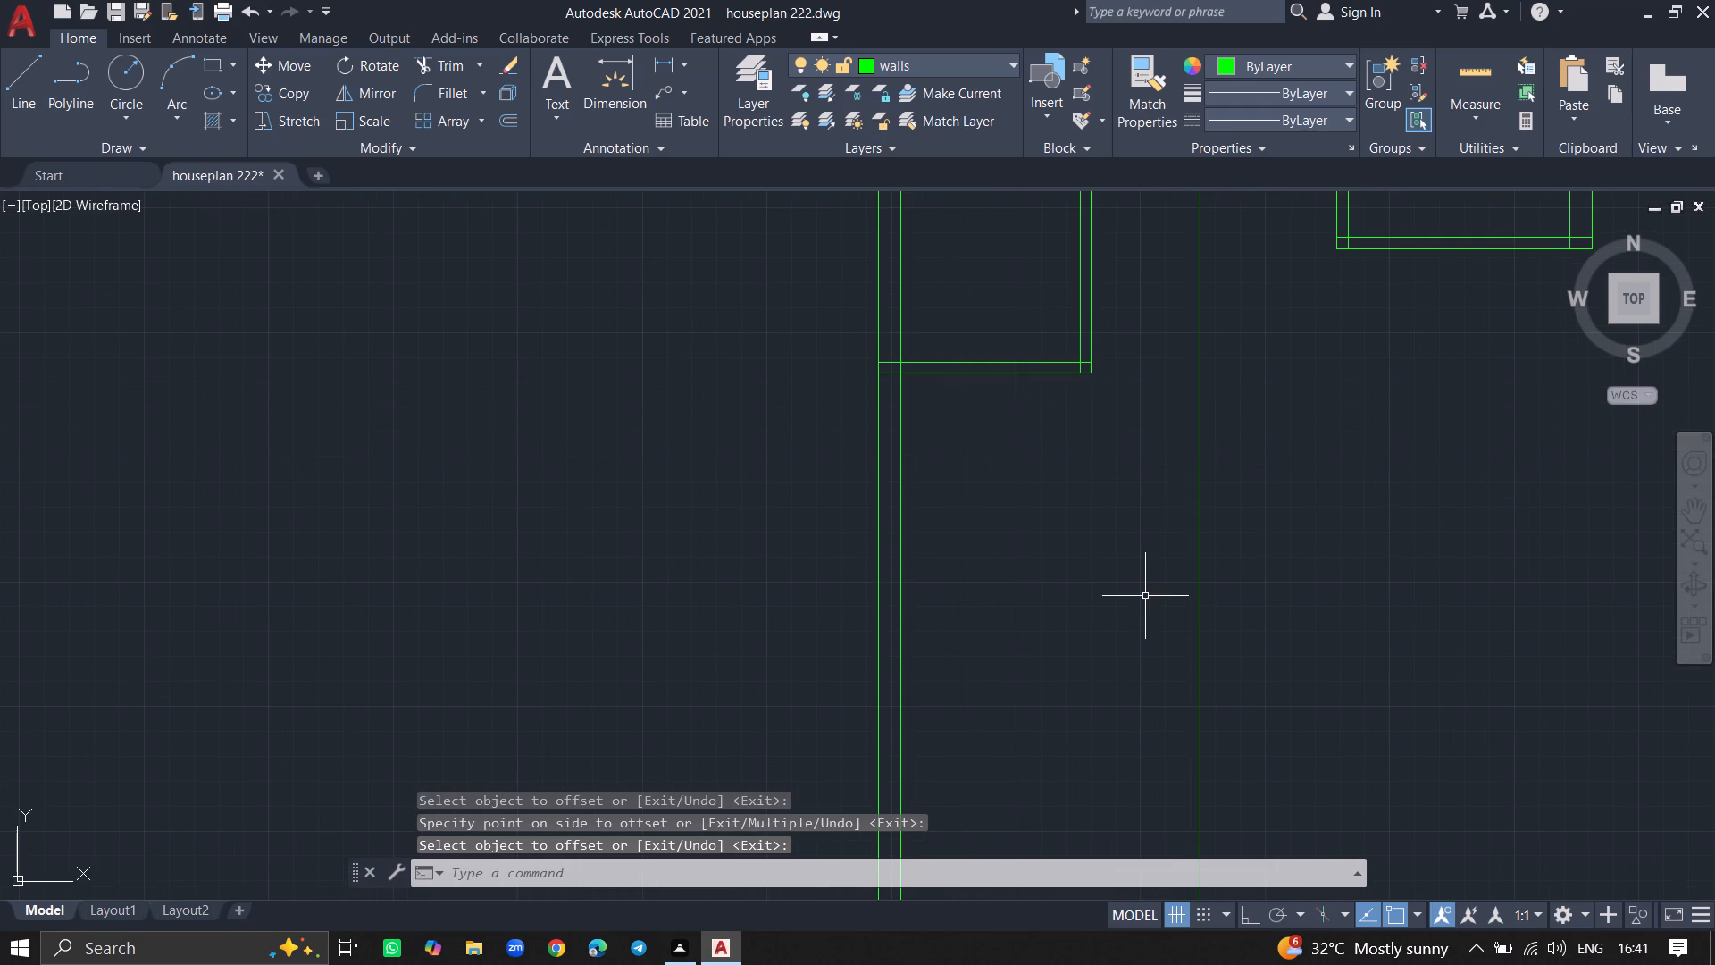
text(offset)
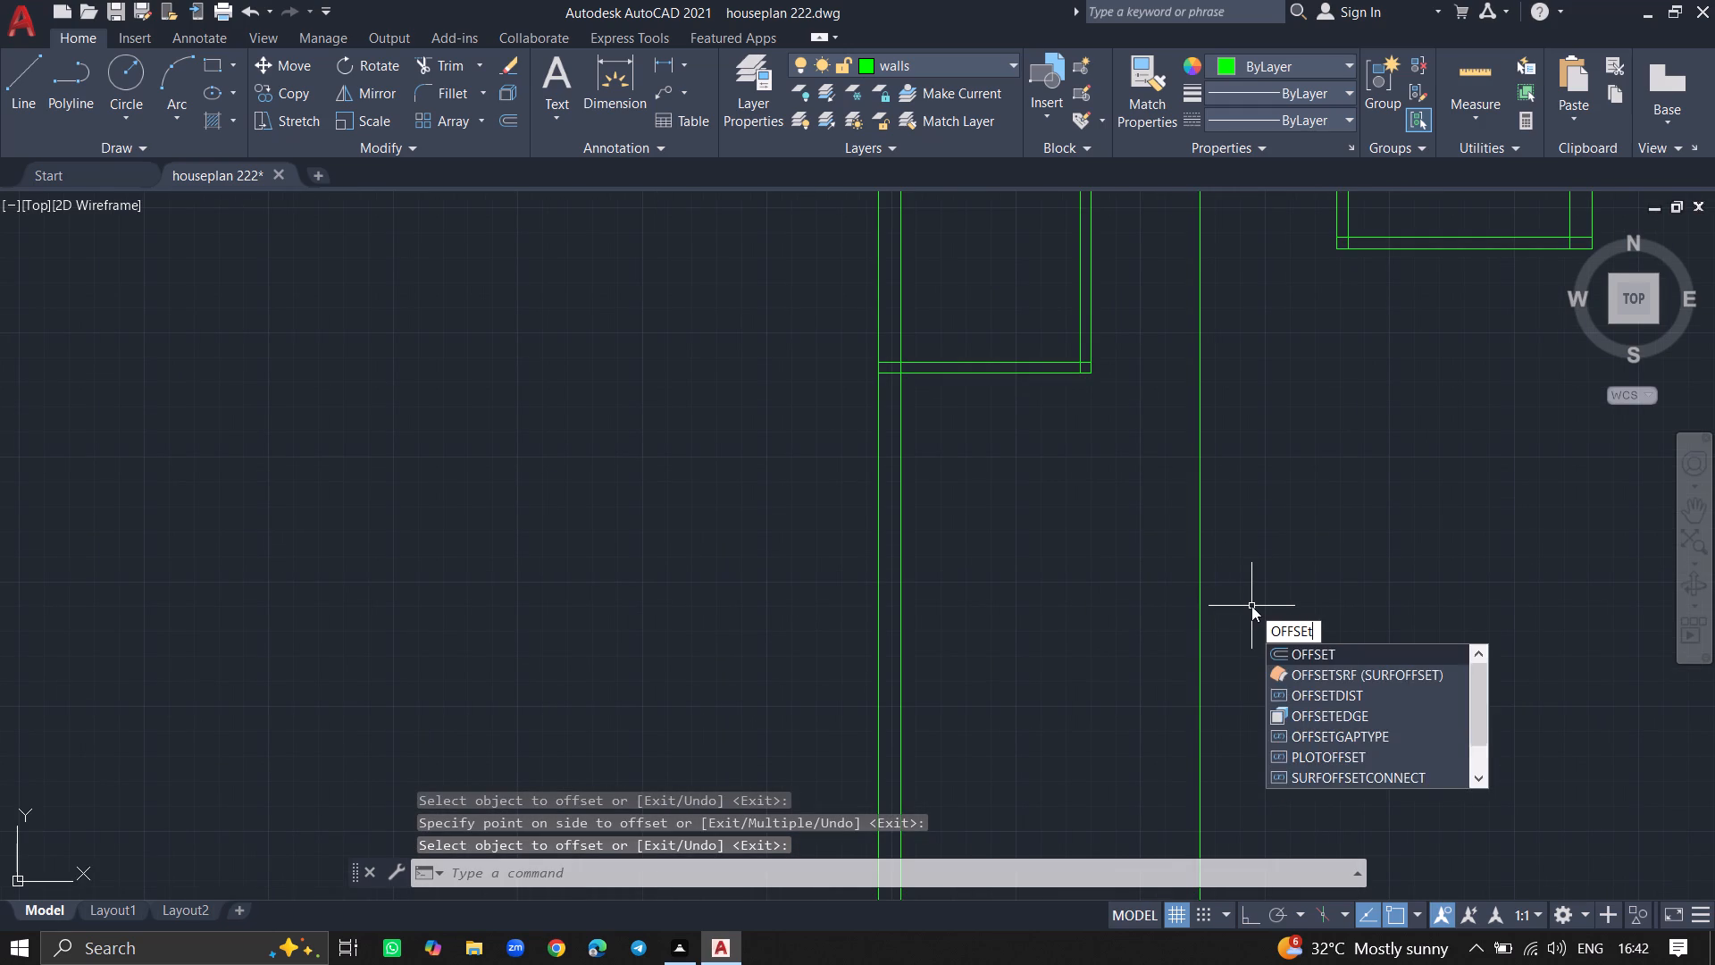
key(Return)
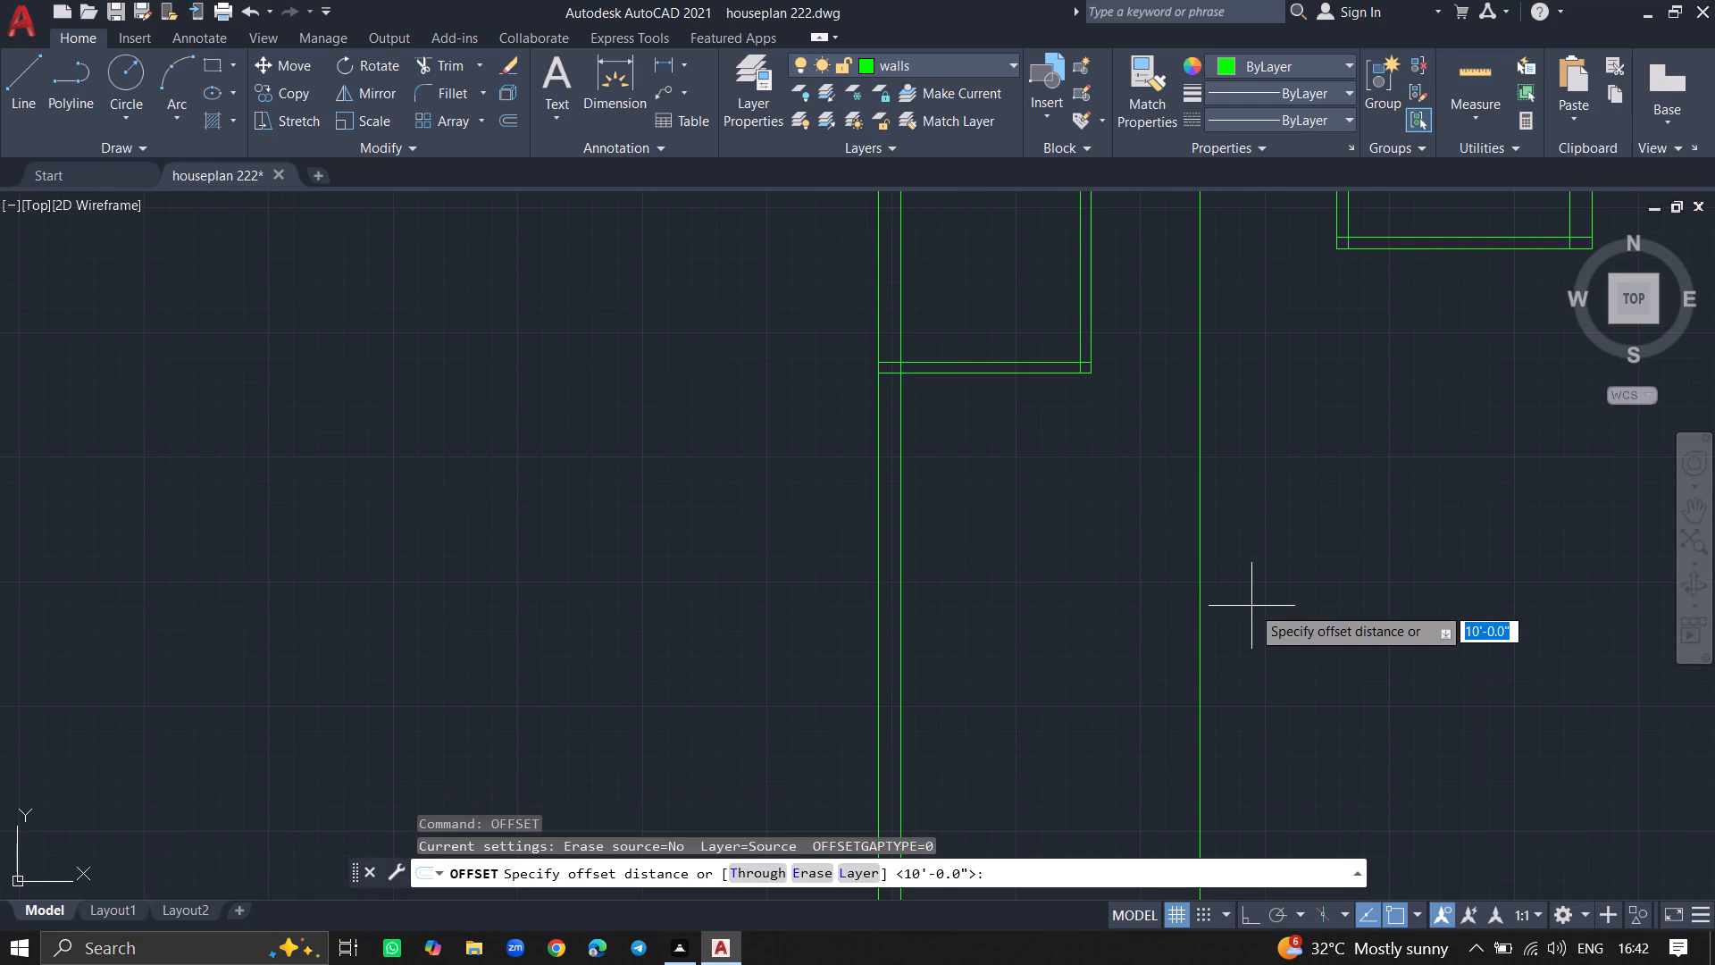
text(4.5)
key(shift+quotedbl)
key(Return)
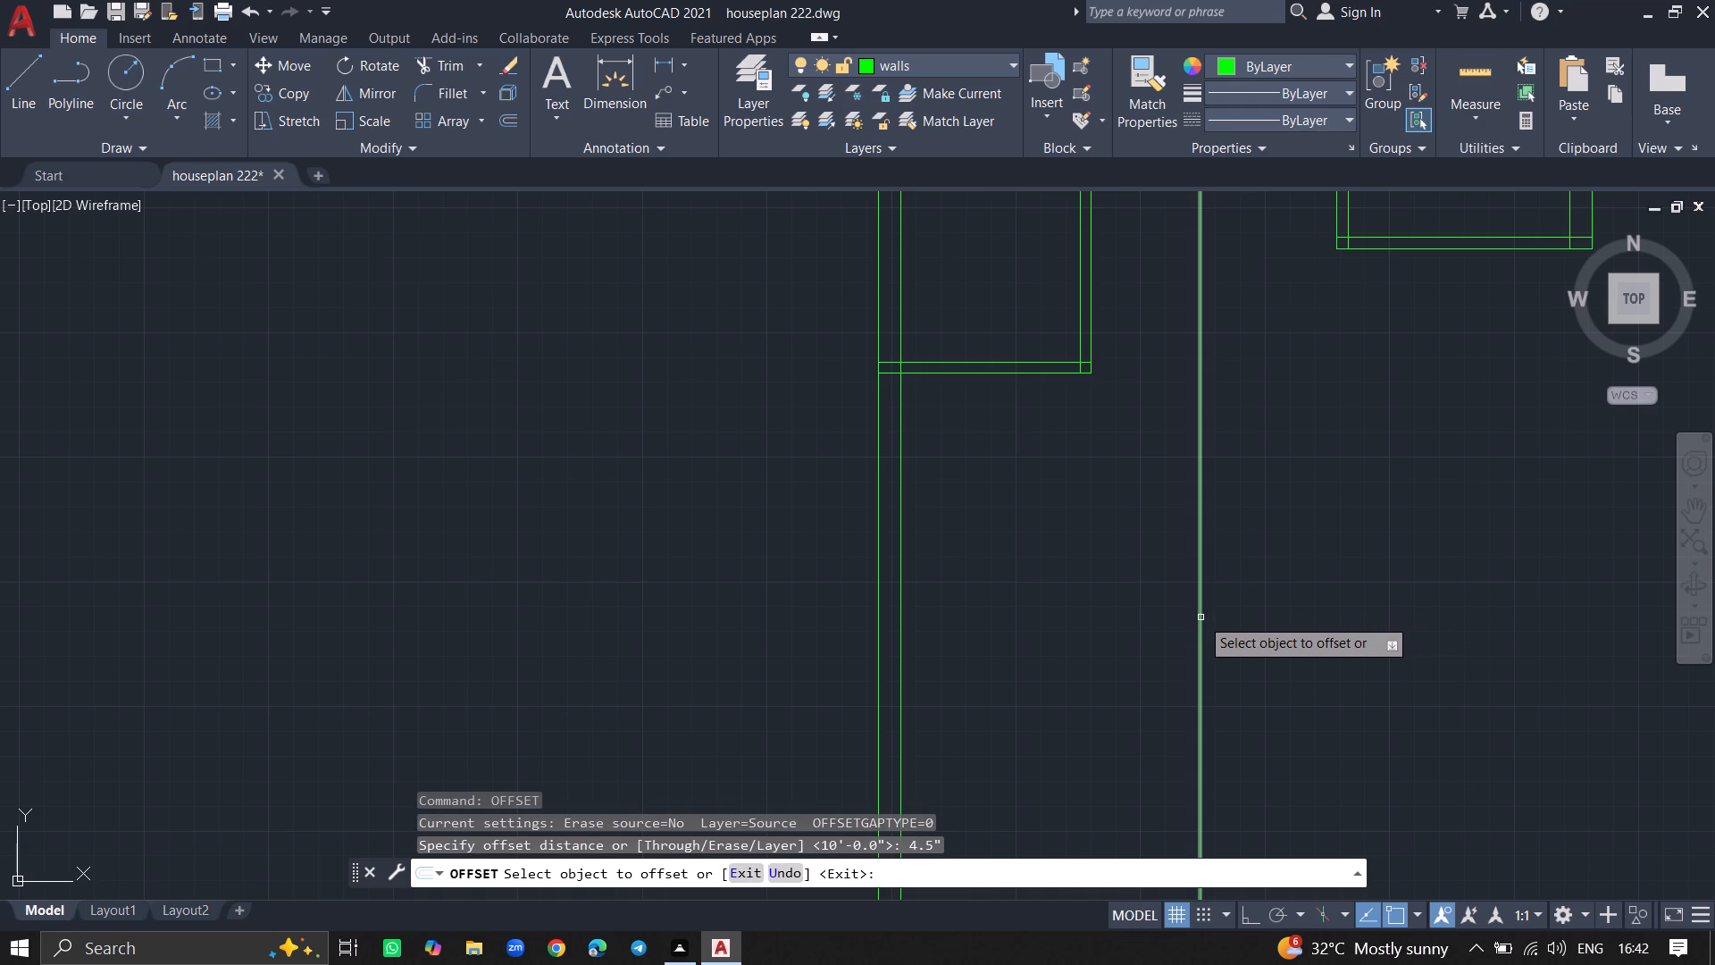
click(1200, 617)
click(1225, 617)
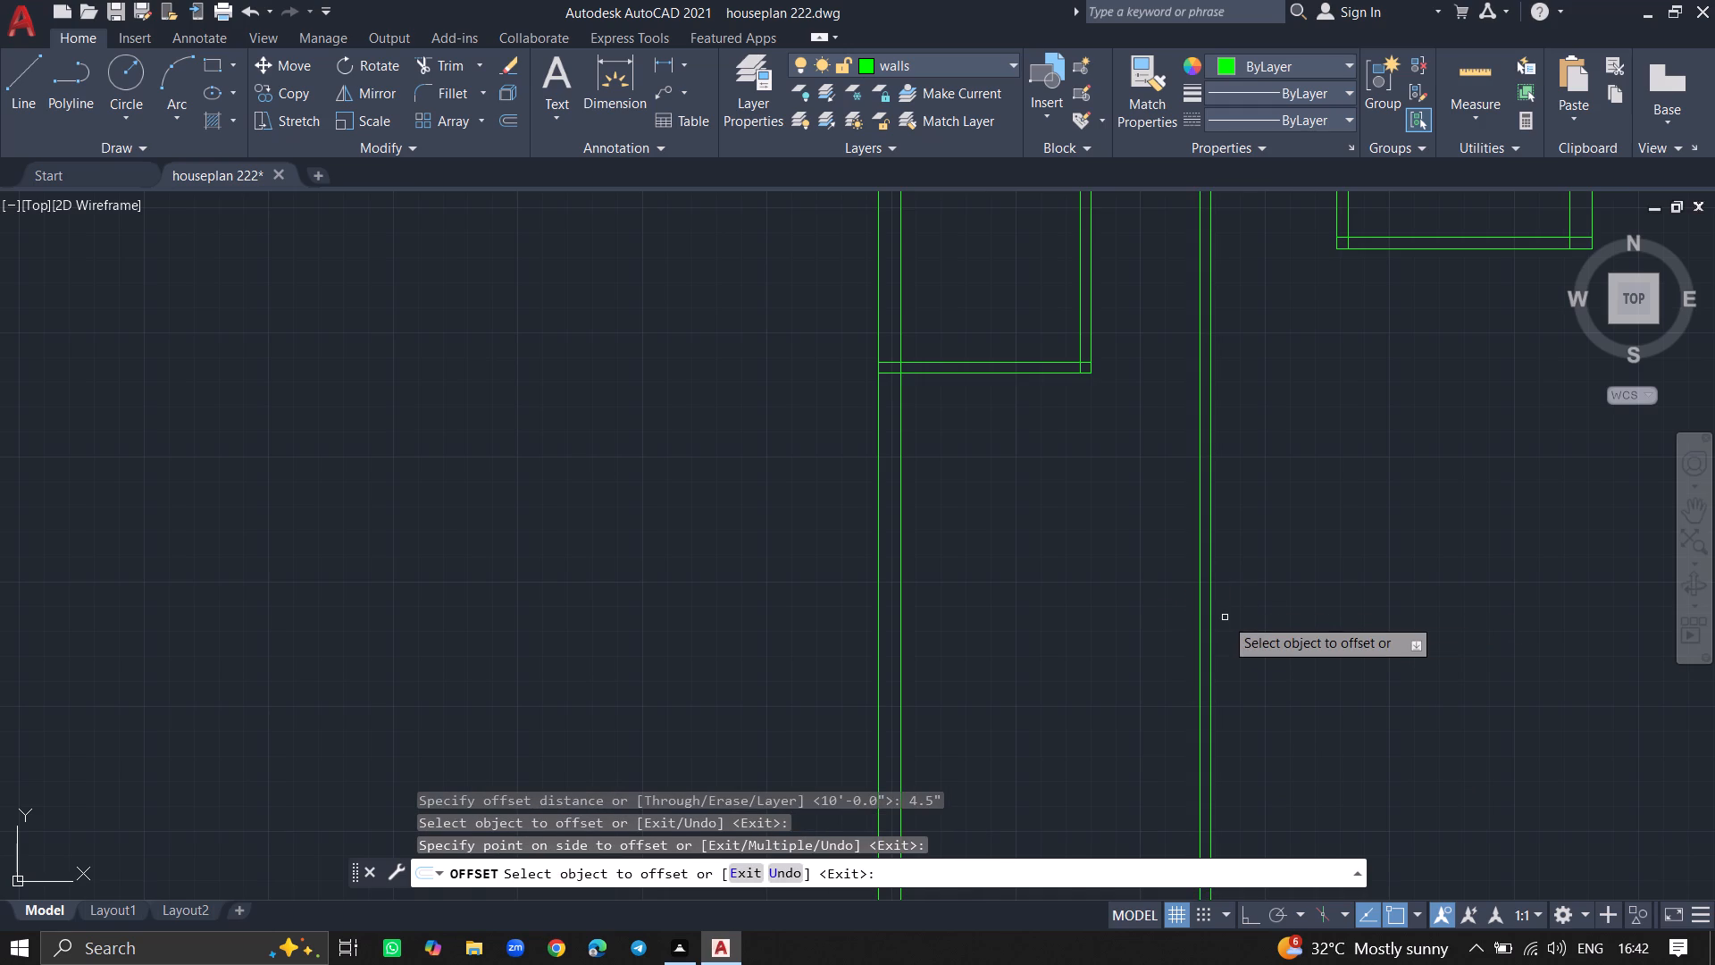
key(Return)
Extend the lower line of the lower left room's bottom partition to the far line of the new vertical partition.
ctrl+scroll(1225, 617, down, 3)
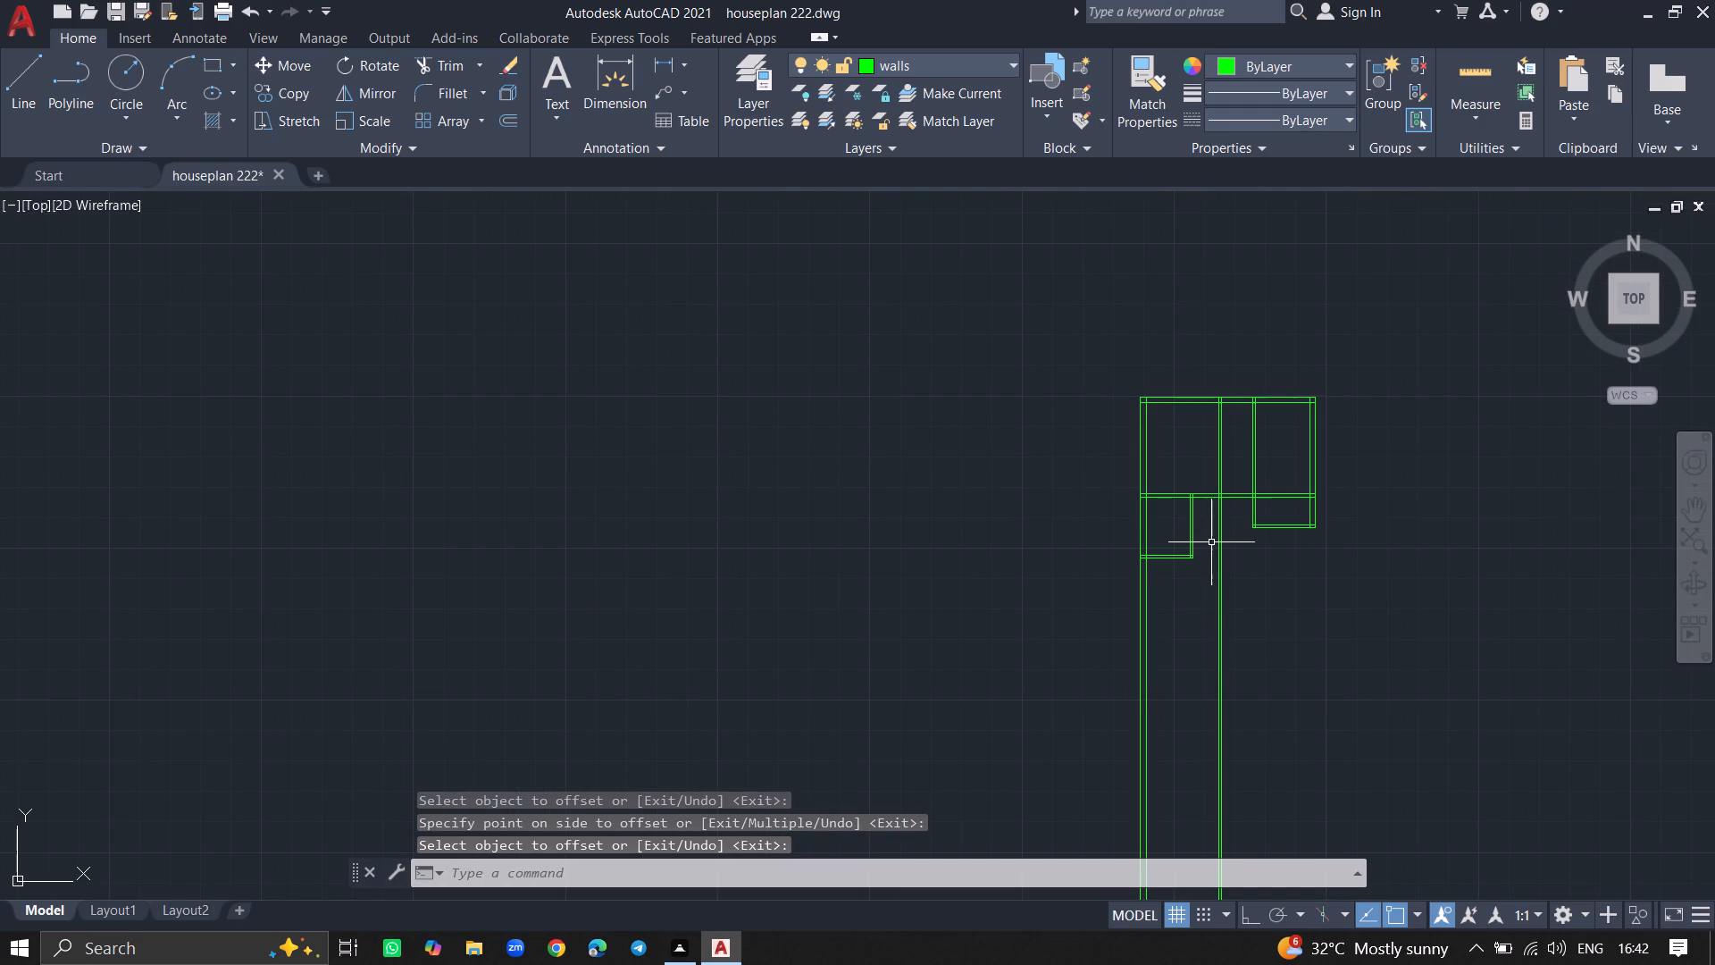
ctrl+scroll(1211, 542, up, 3)
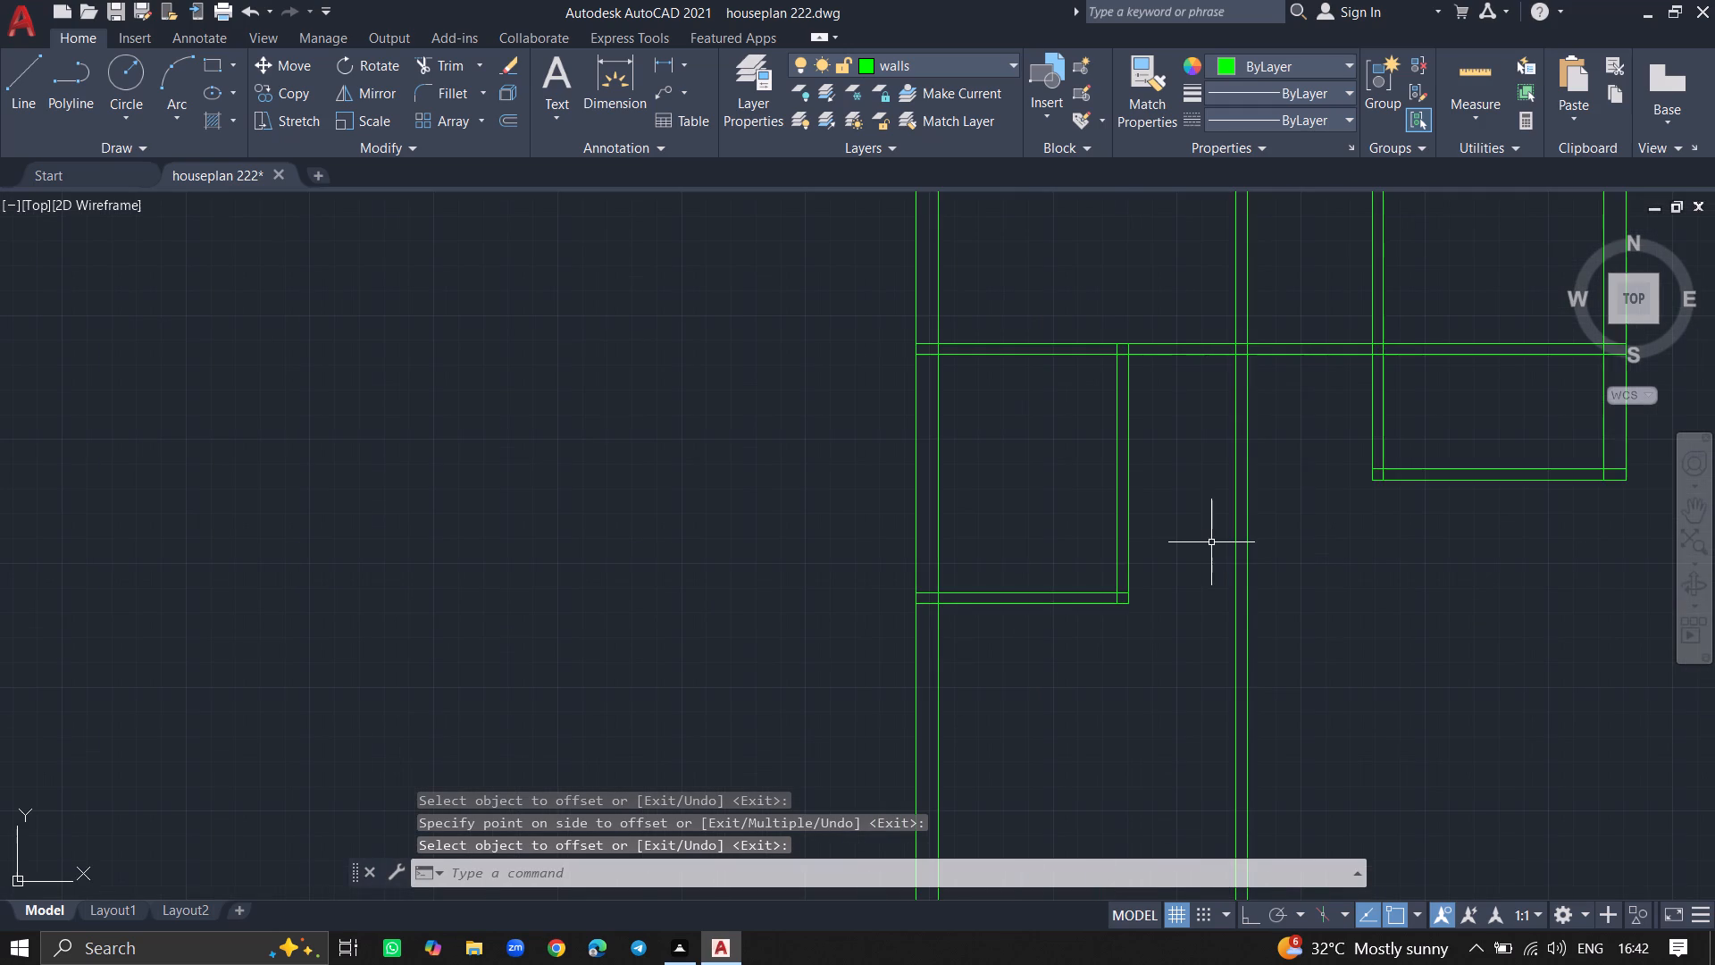
text(ex)
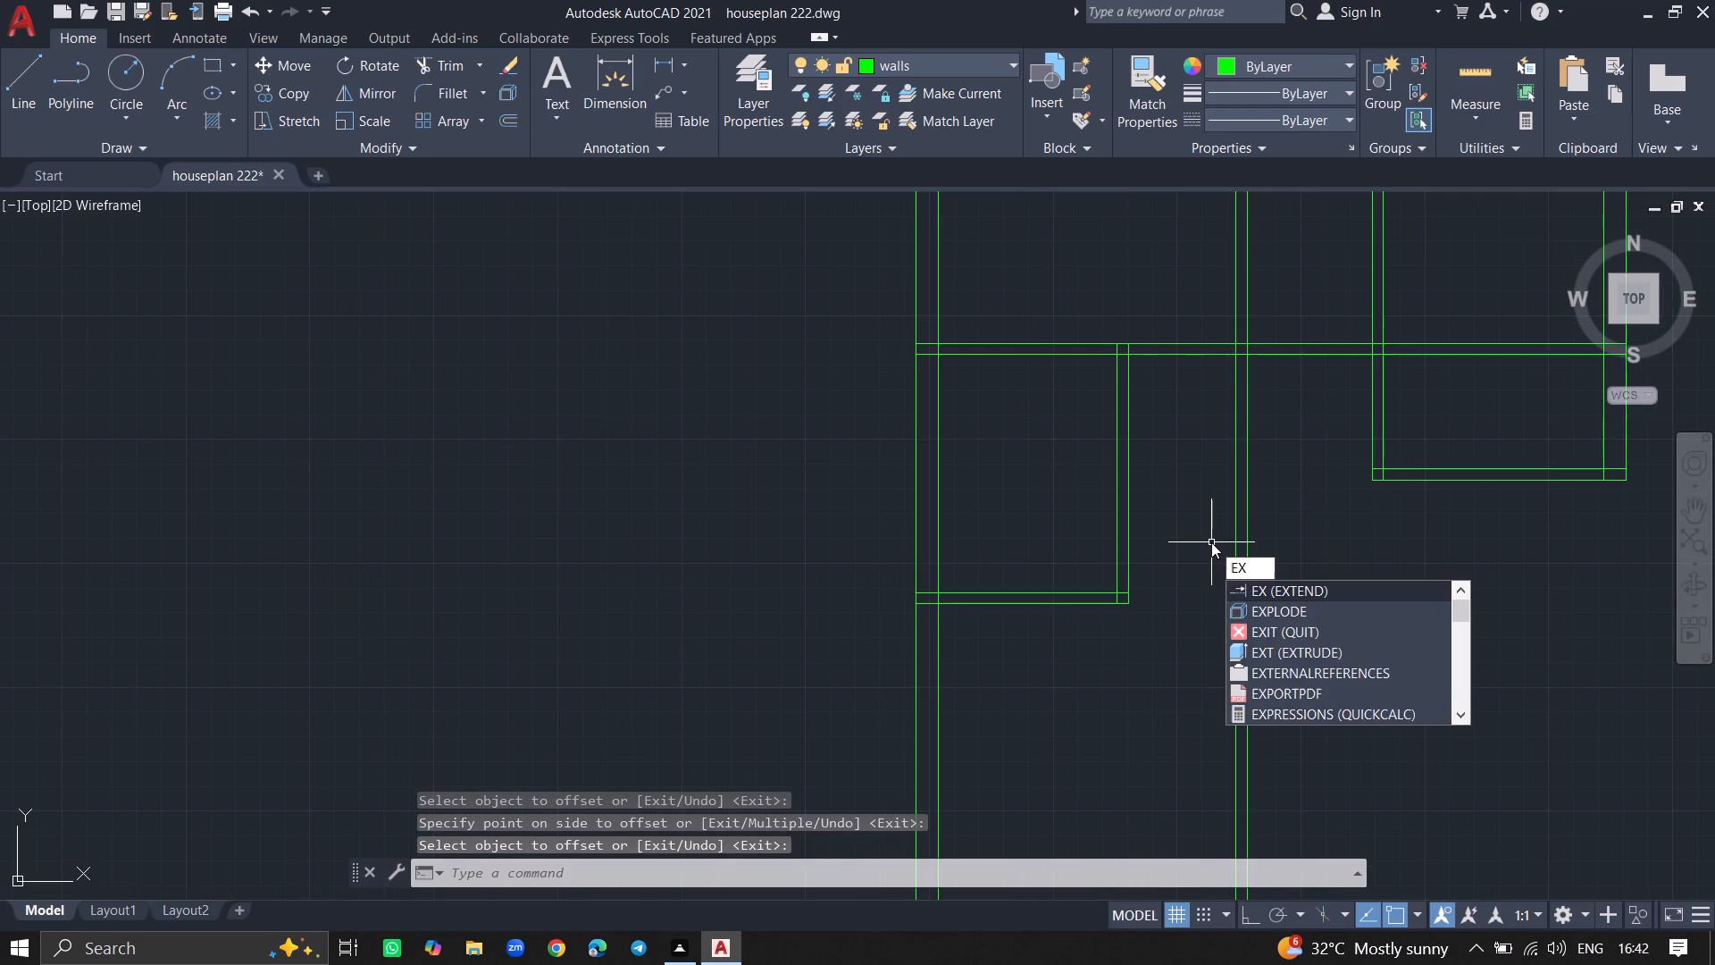
key(Return)
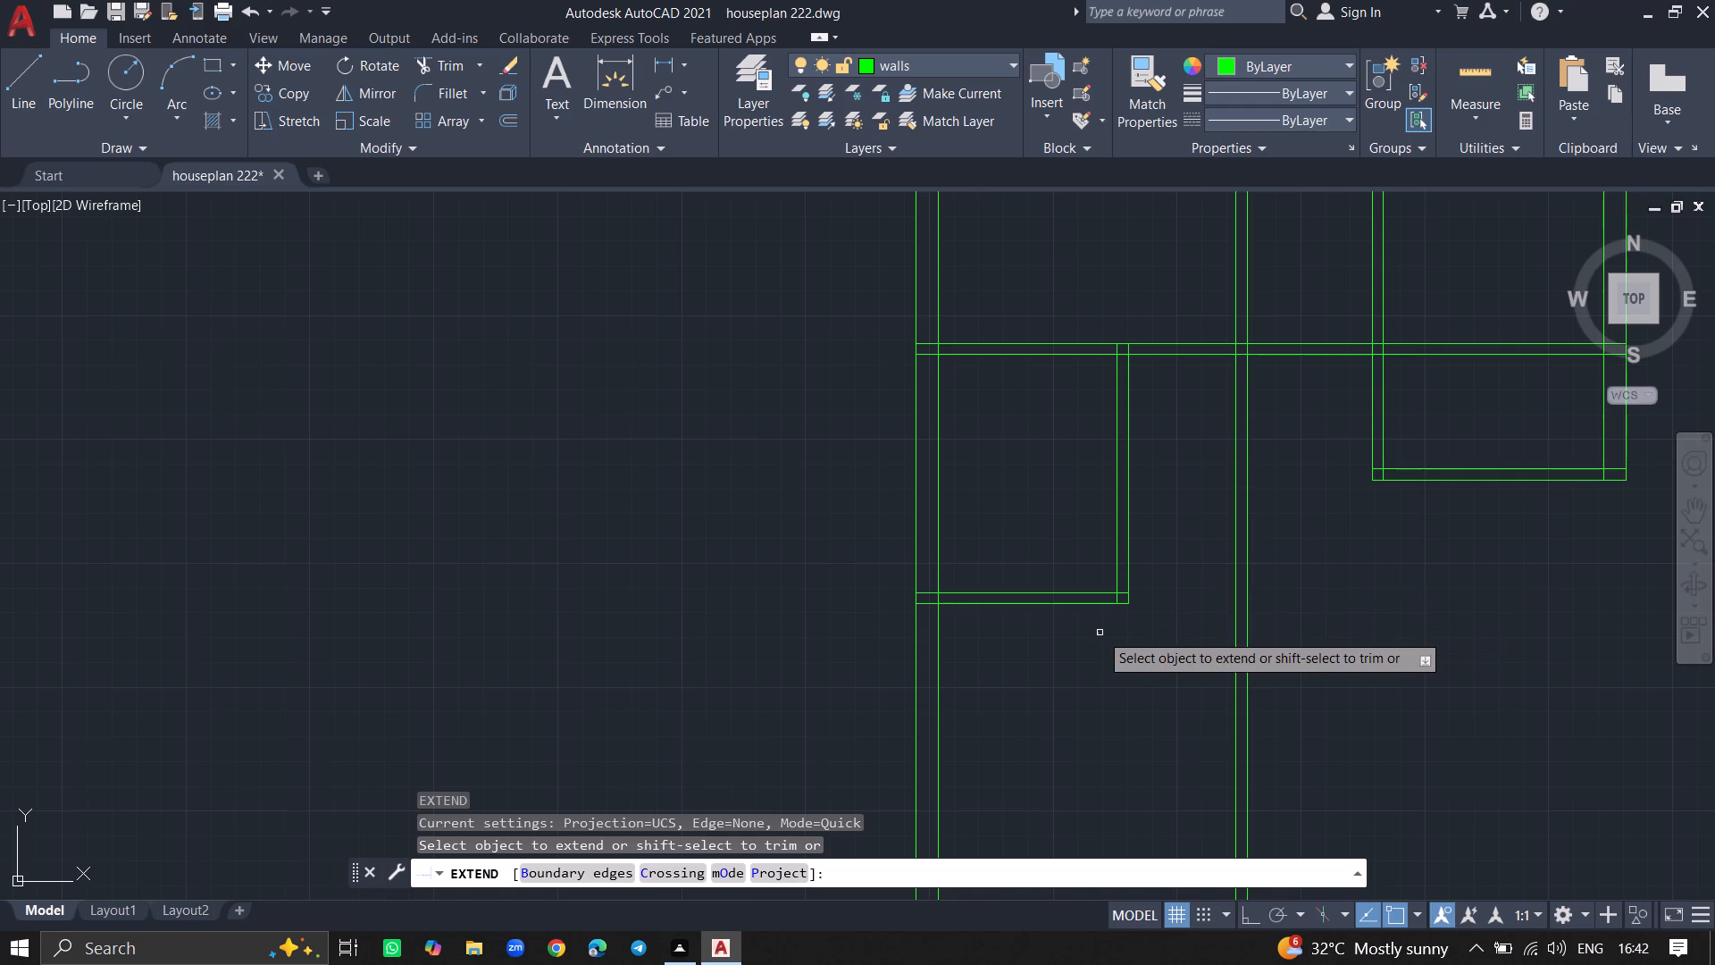
click(1076, 608)
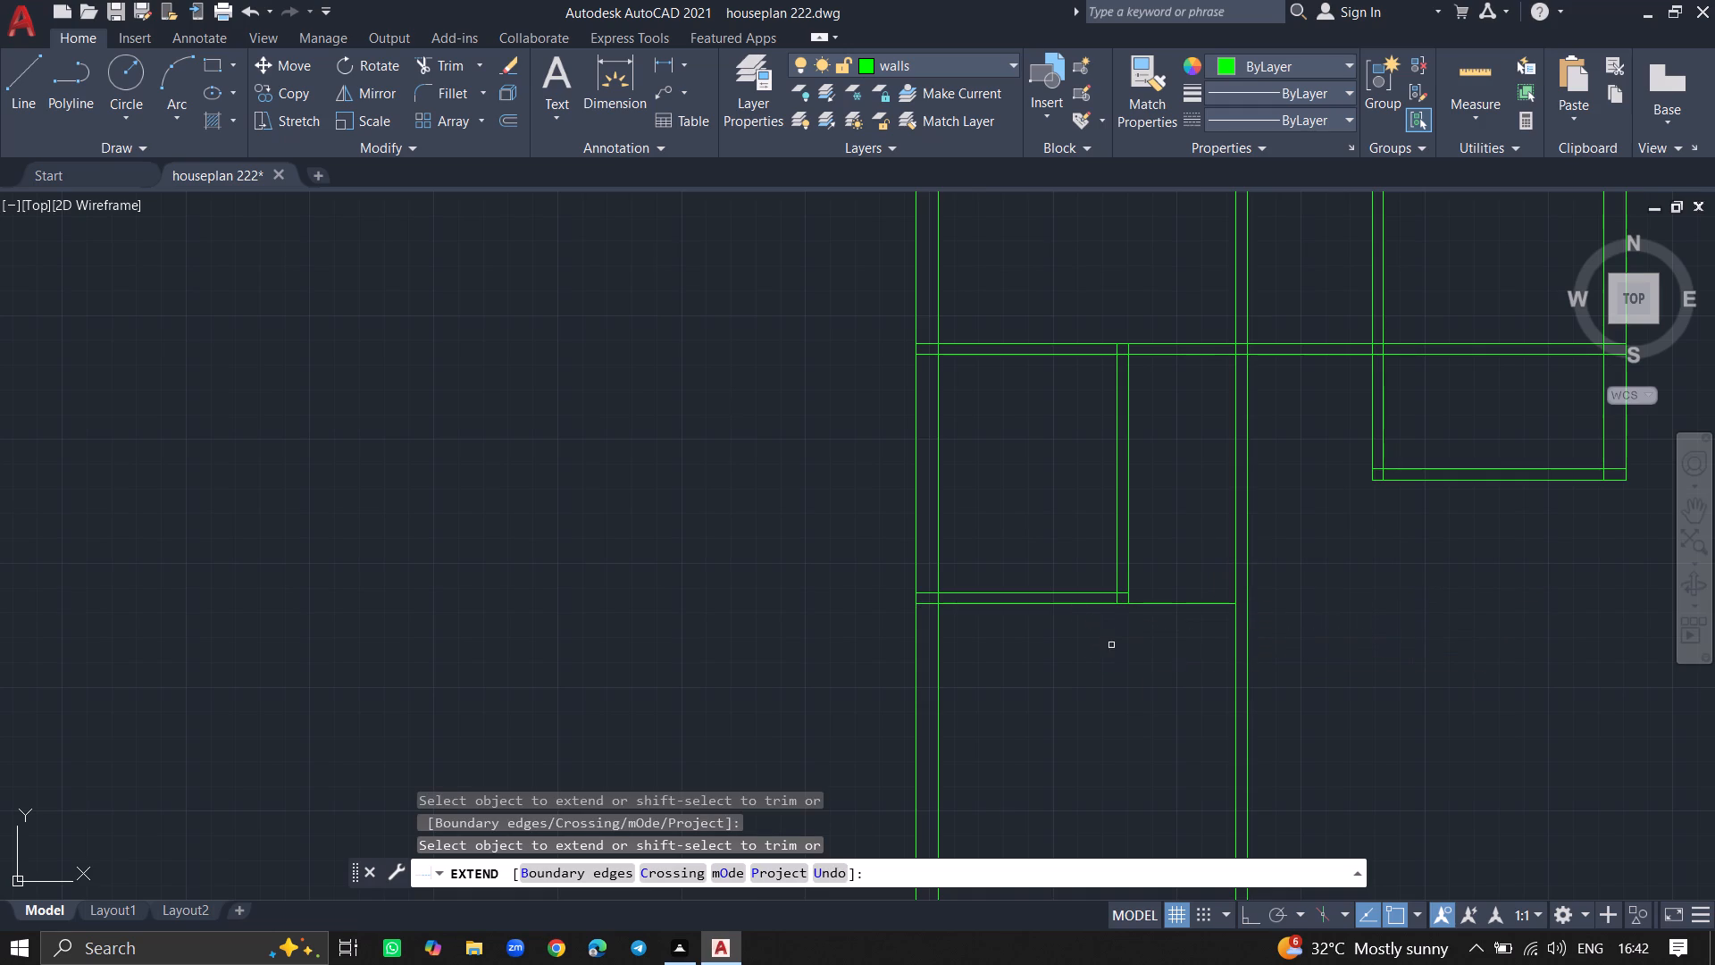
key(Return)
text(ex)
key(Return)
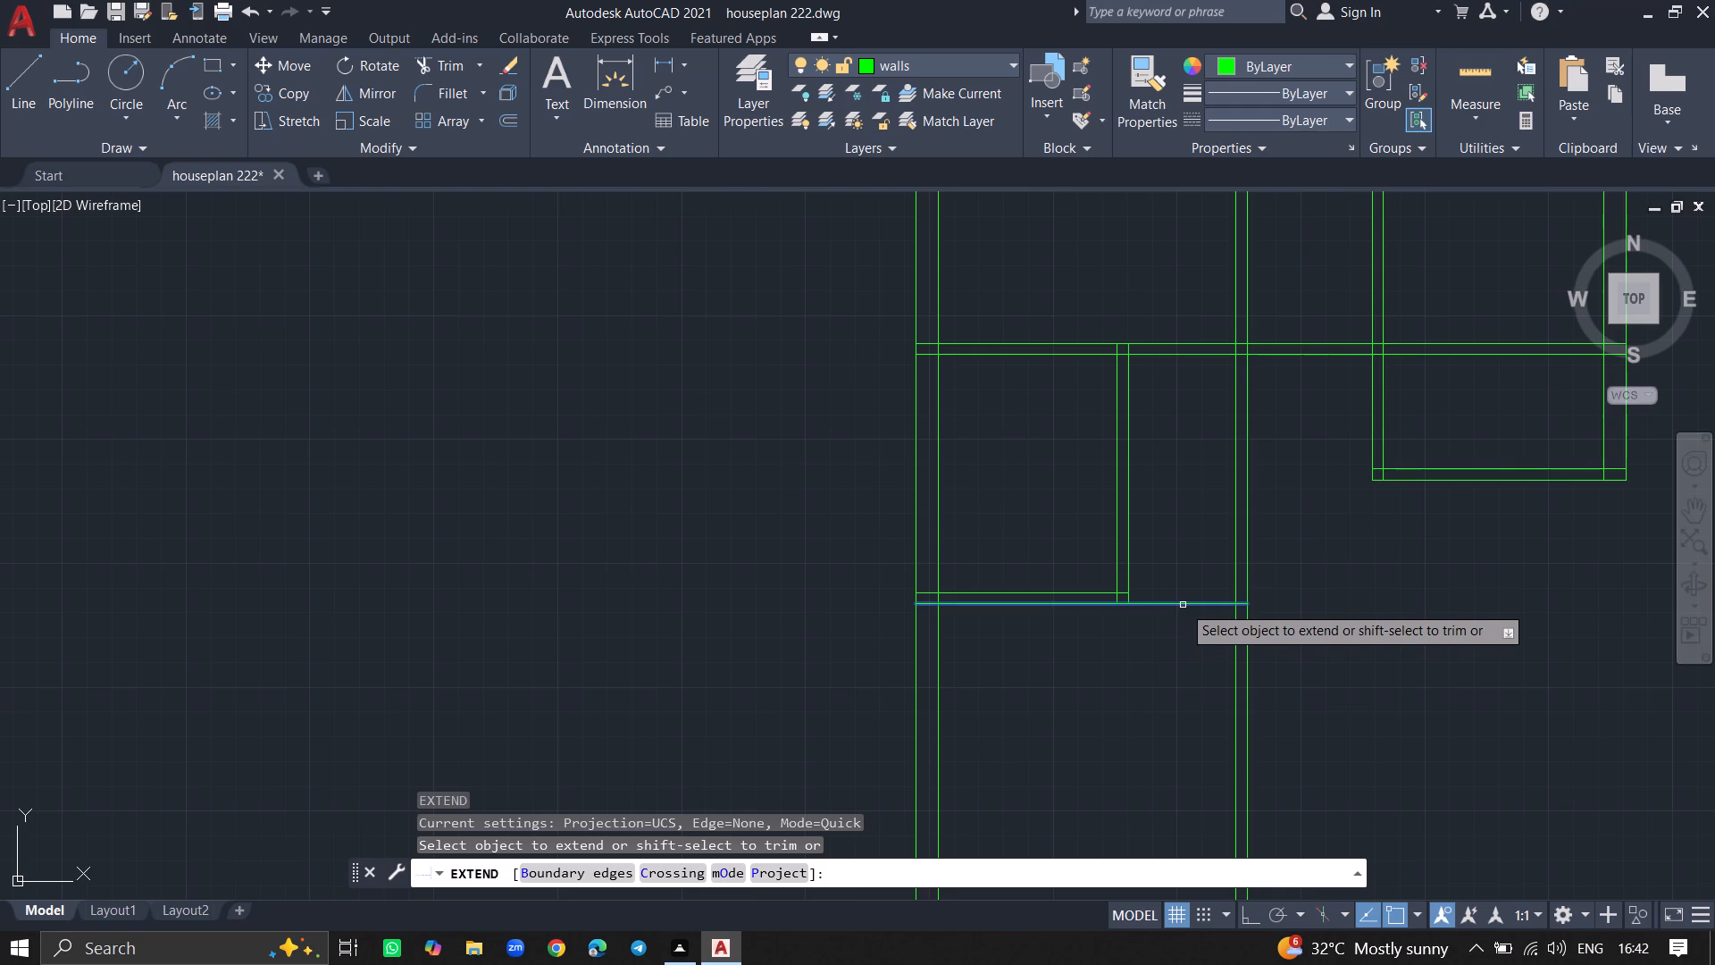
drag(1183, 605, 1184, 650)
key(Return)
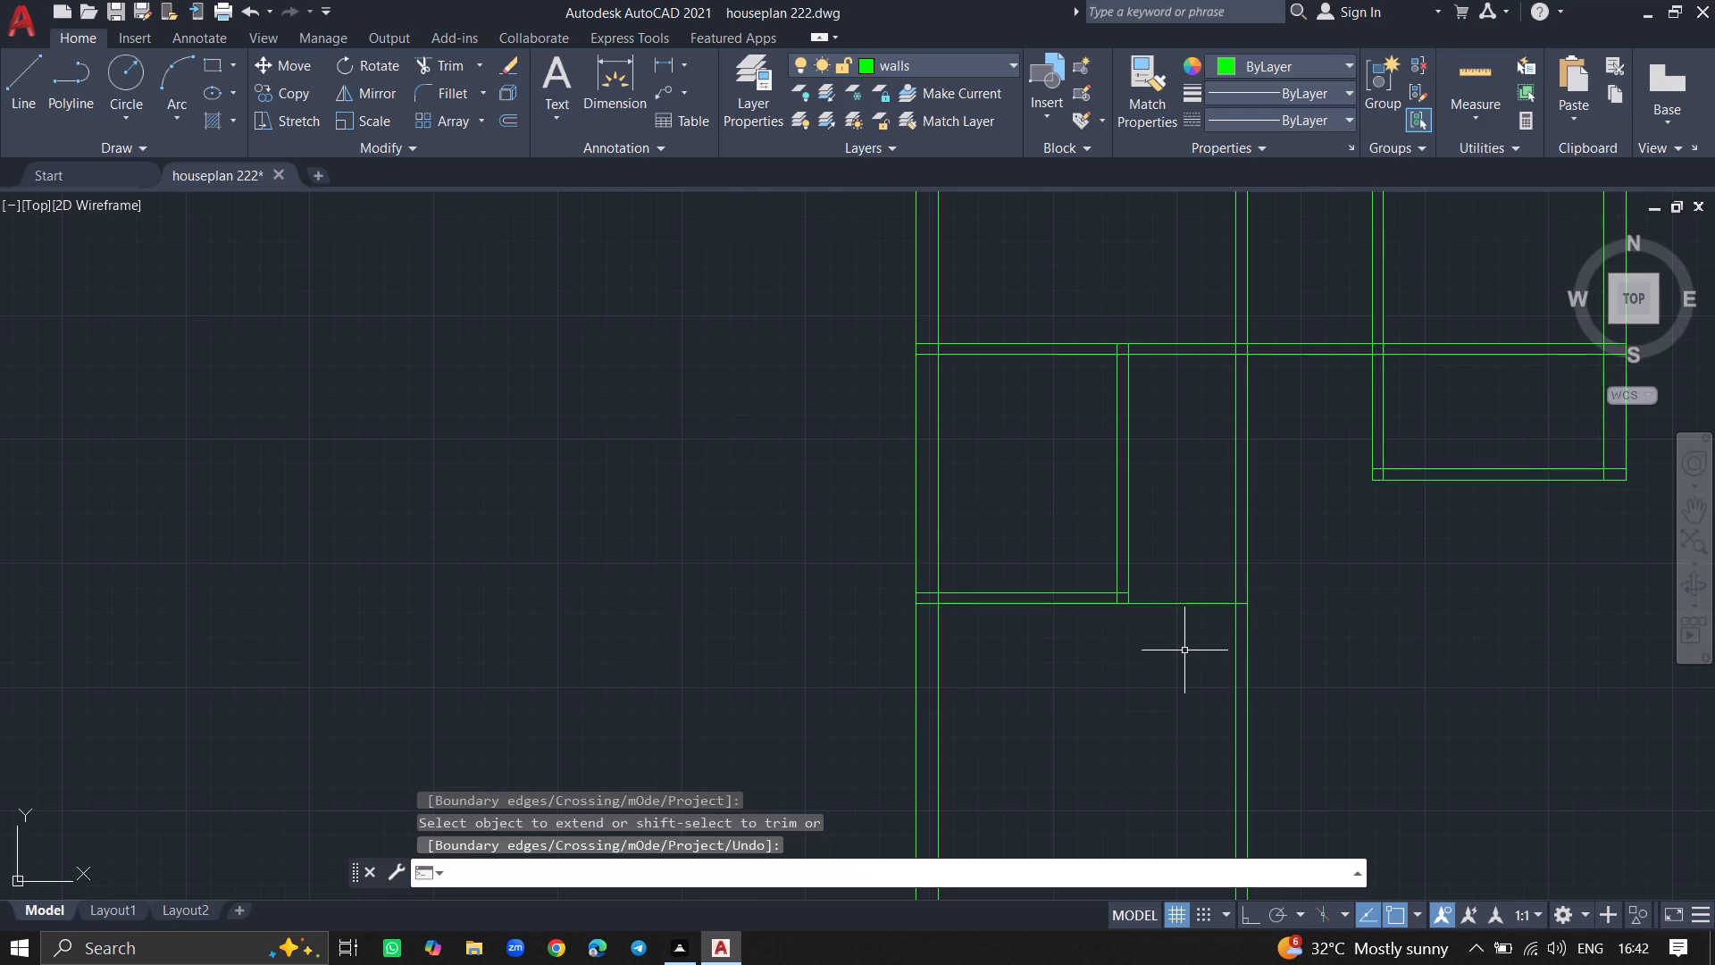
Trim both new vertical partition lines between the main horizontal partition and the extended bottom line of the lower left room.
ctrl+scroll(1184, 650, down, 1)
text(trim)
key(Return)
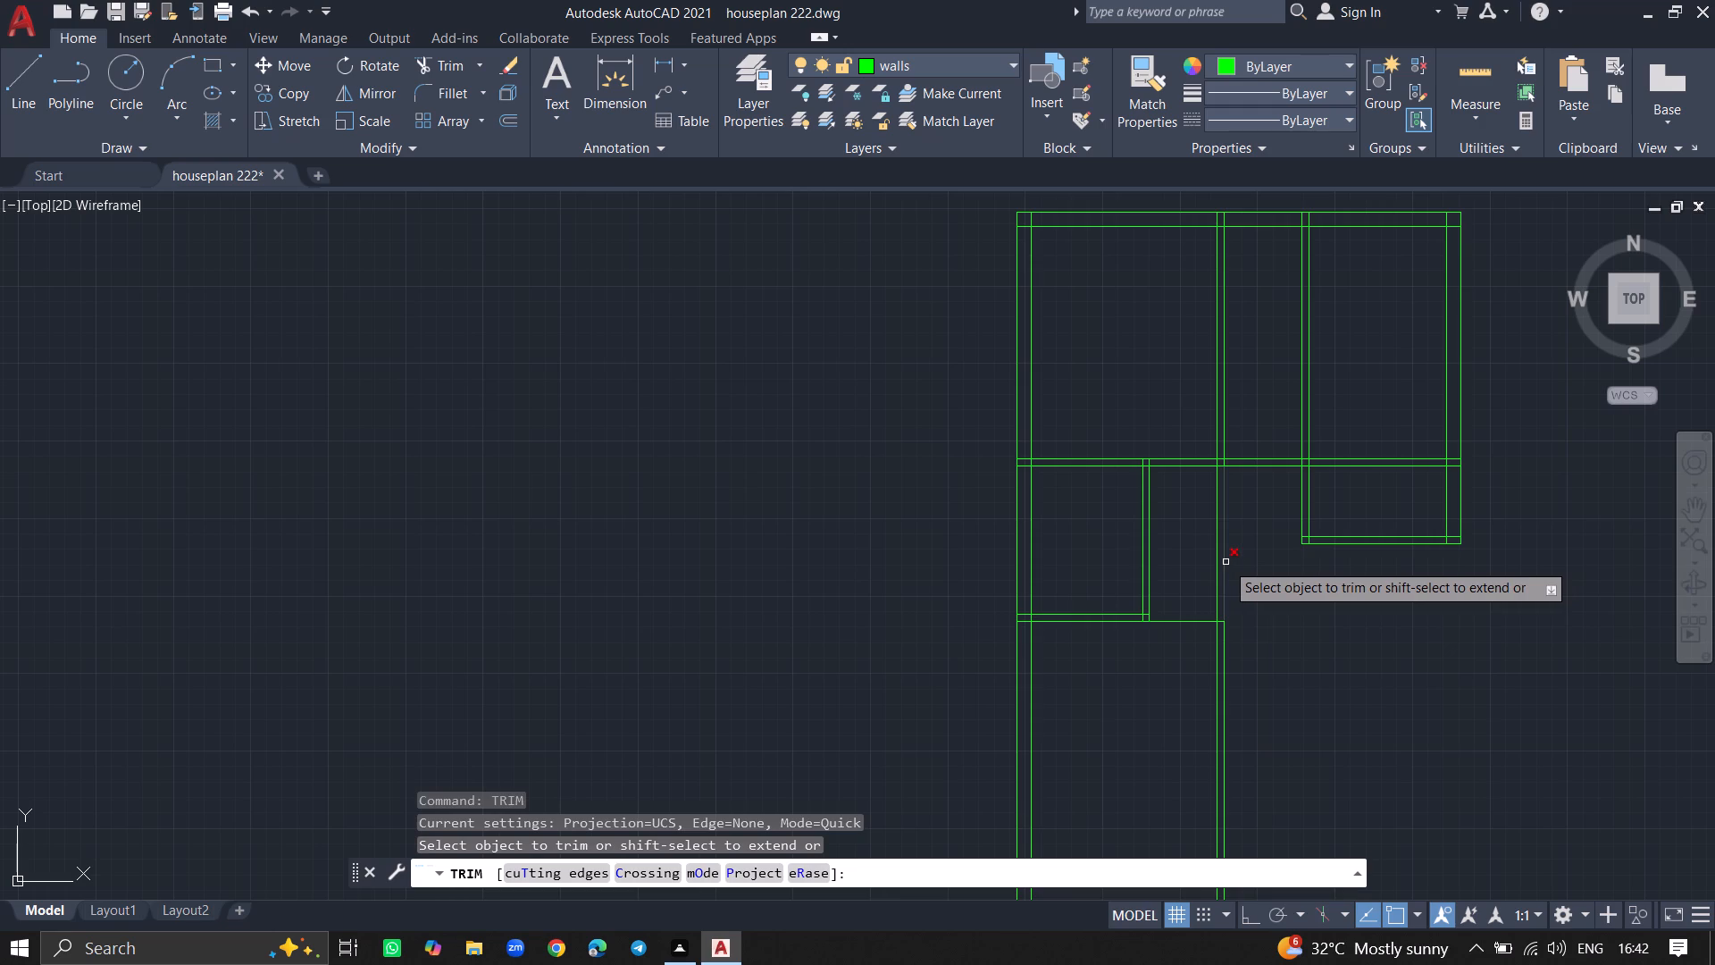
click(1226, 562)
drag(1217, 562, 1229, 489)
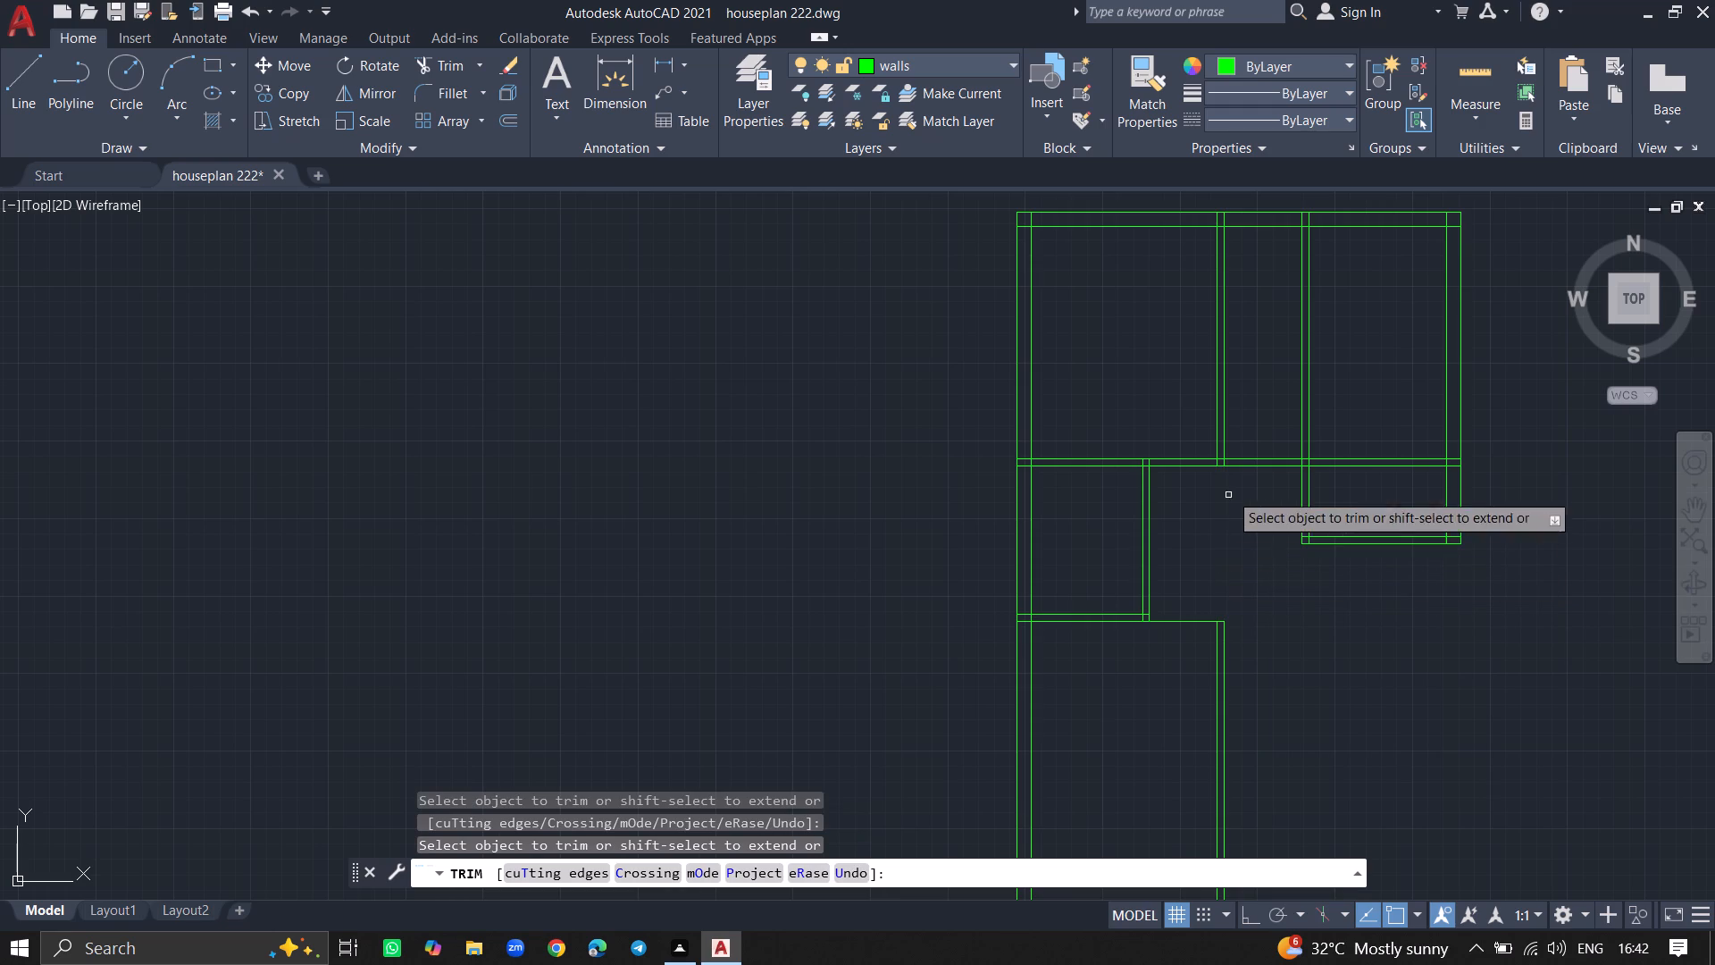
drag(1229, 489, 1233, 411)
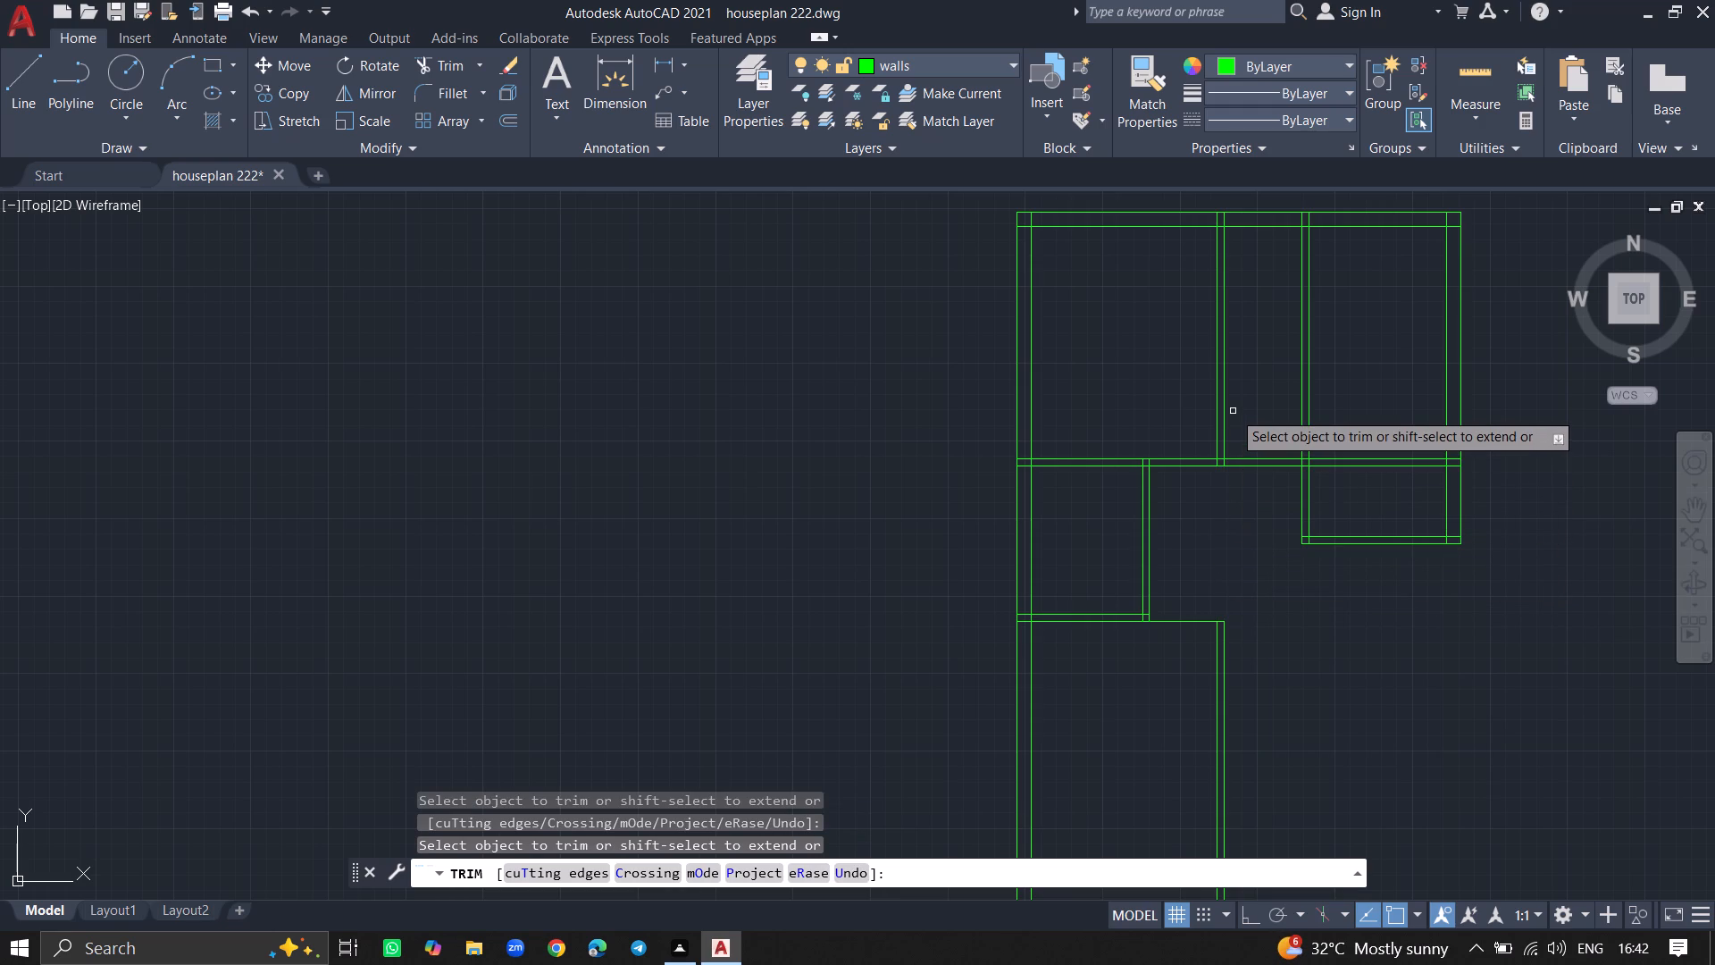
Trim the lower right room's left-hand partition lines above the horizontal partition, including their stubs inside the top wall.
click(1301, 394)
click(1307, 392)
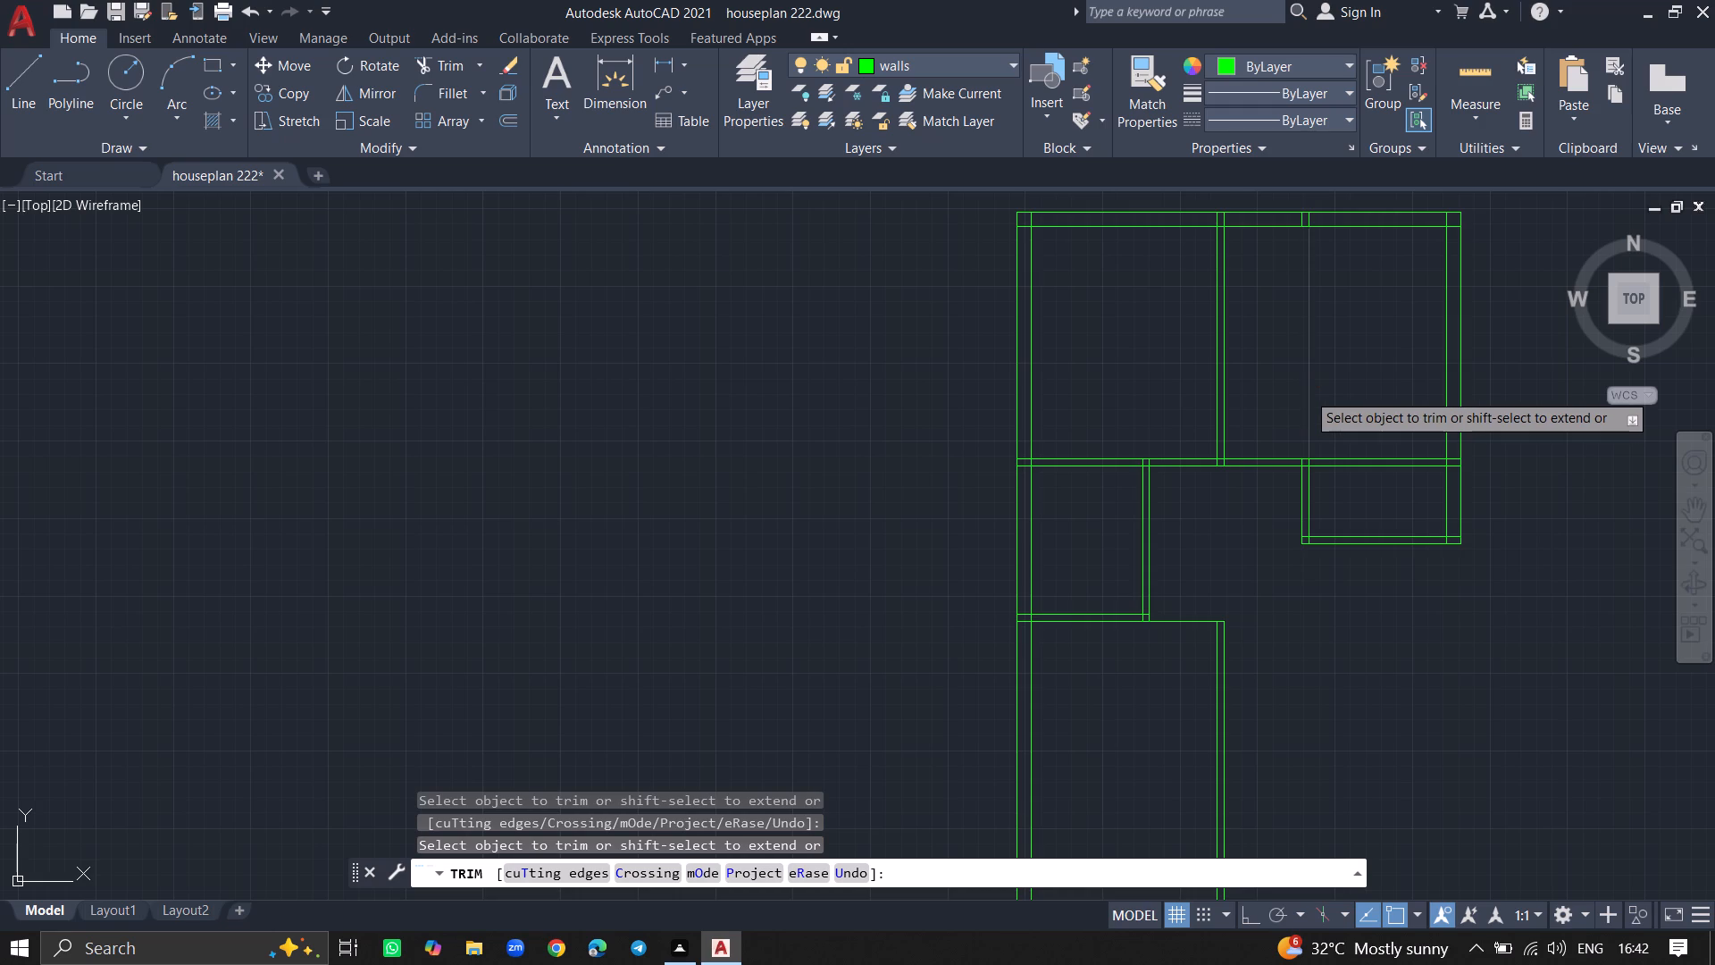
click(1309, 219)
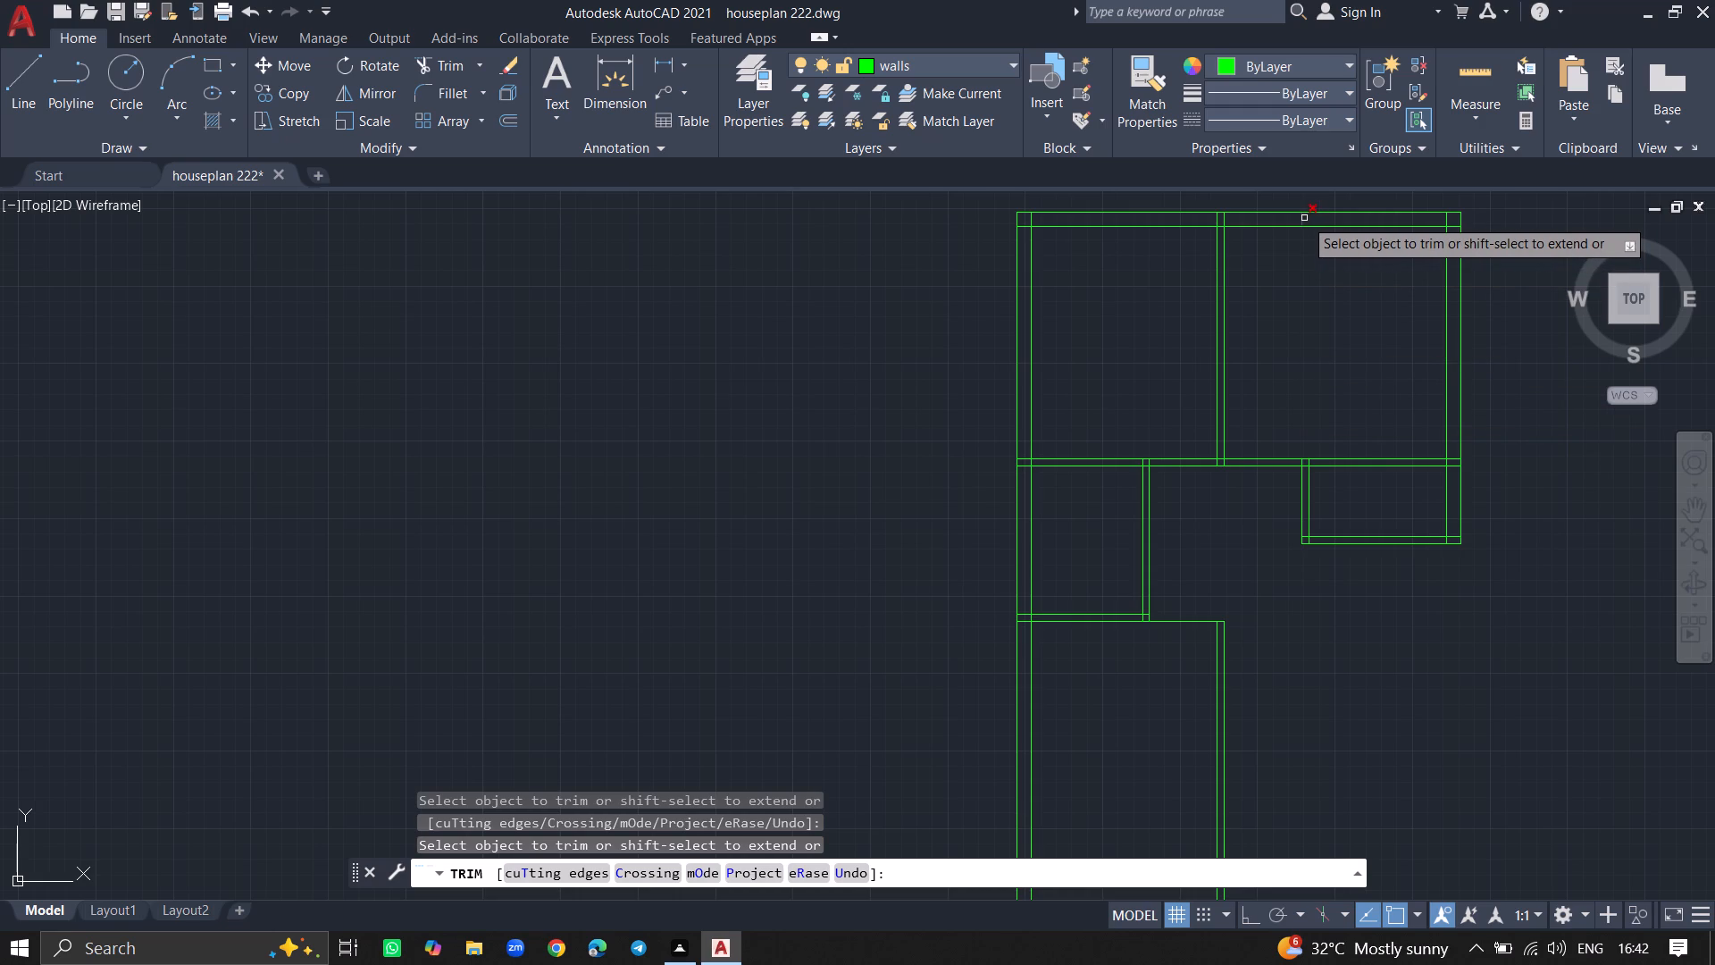
click(1304, 218)
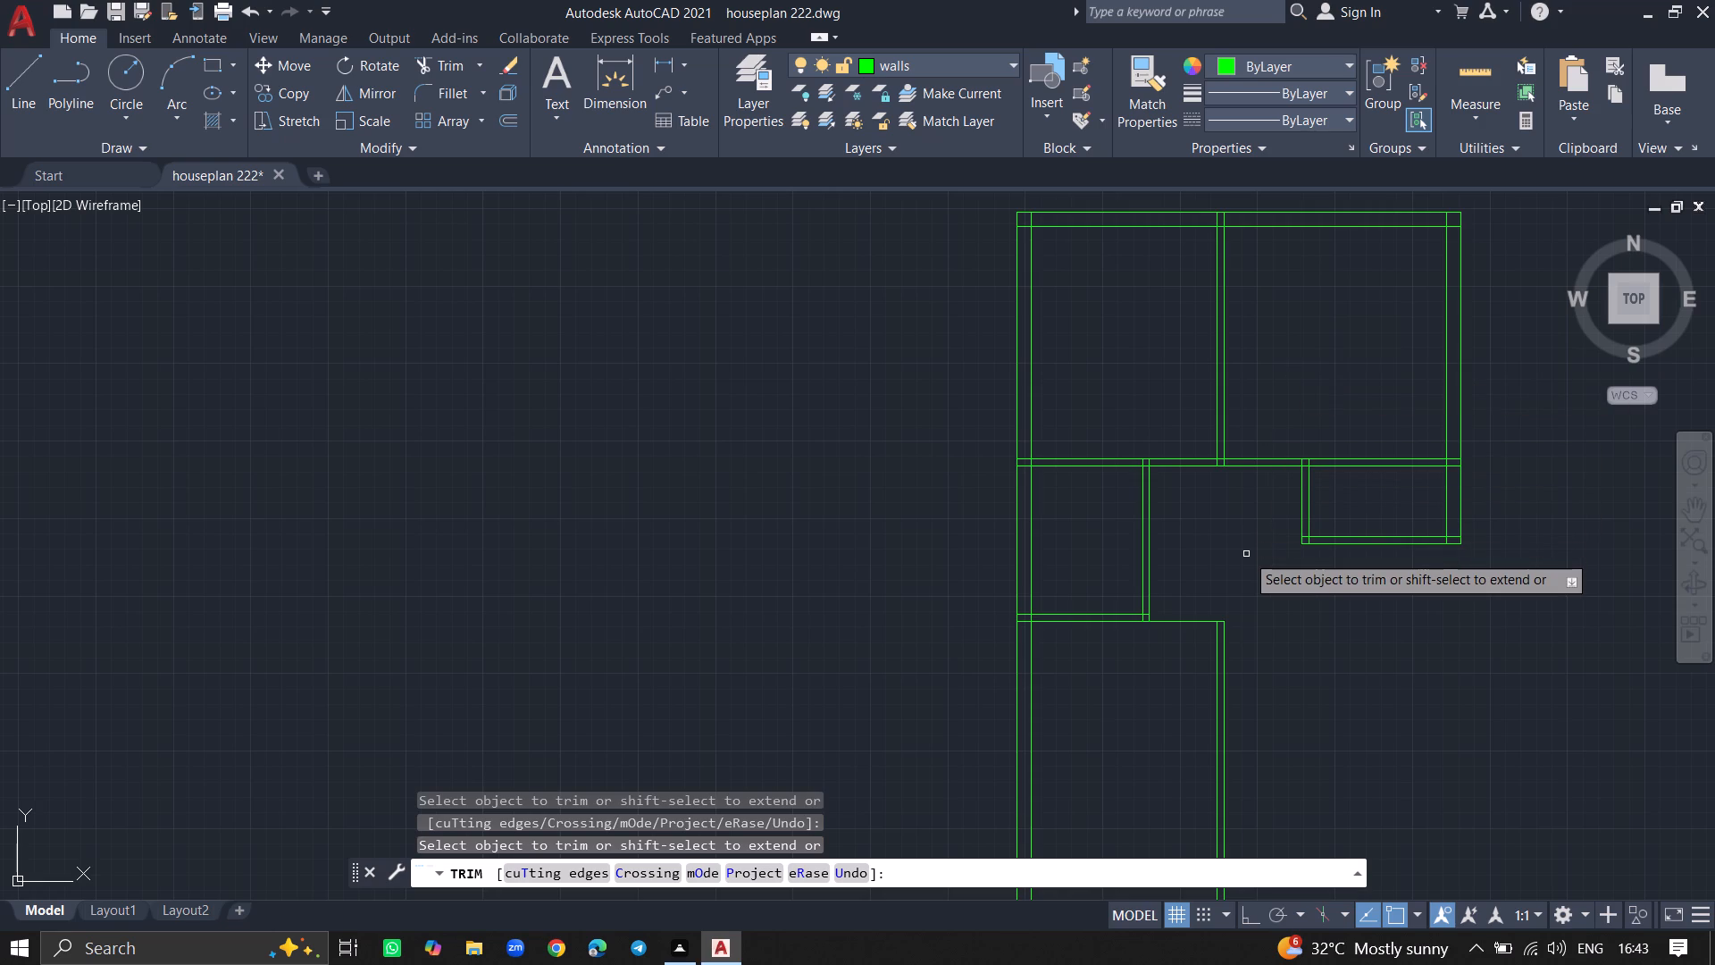
key(Return)
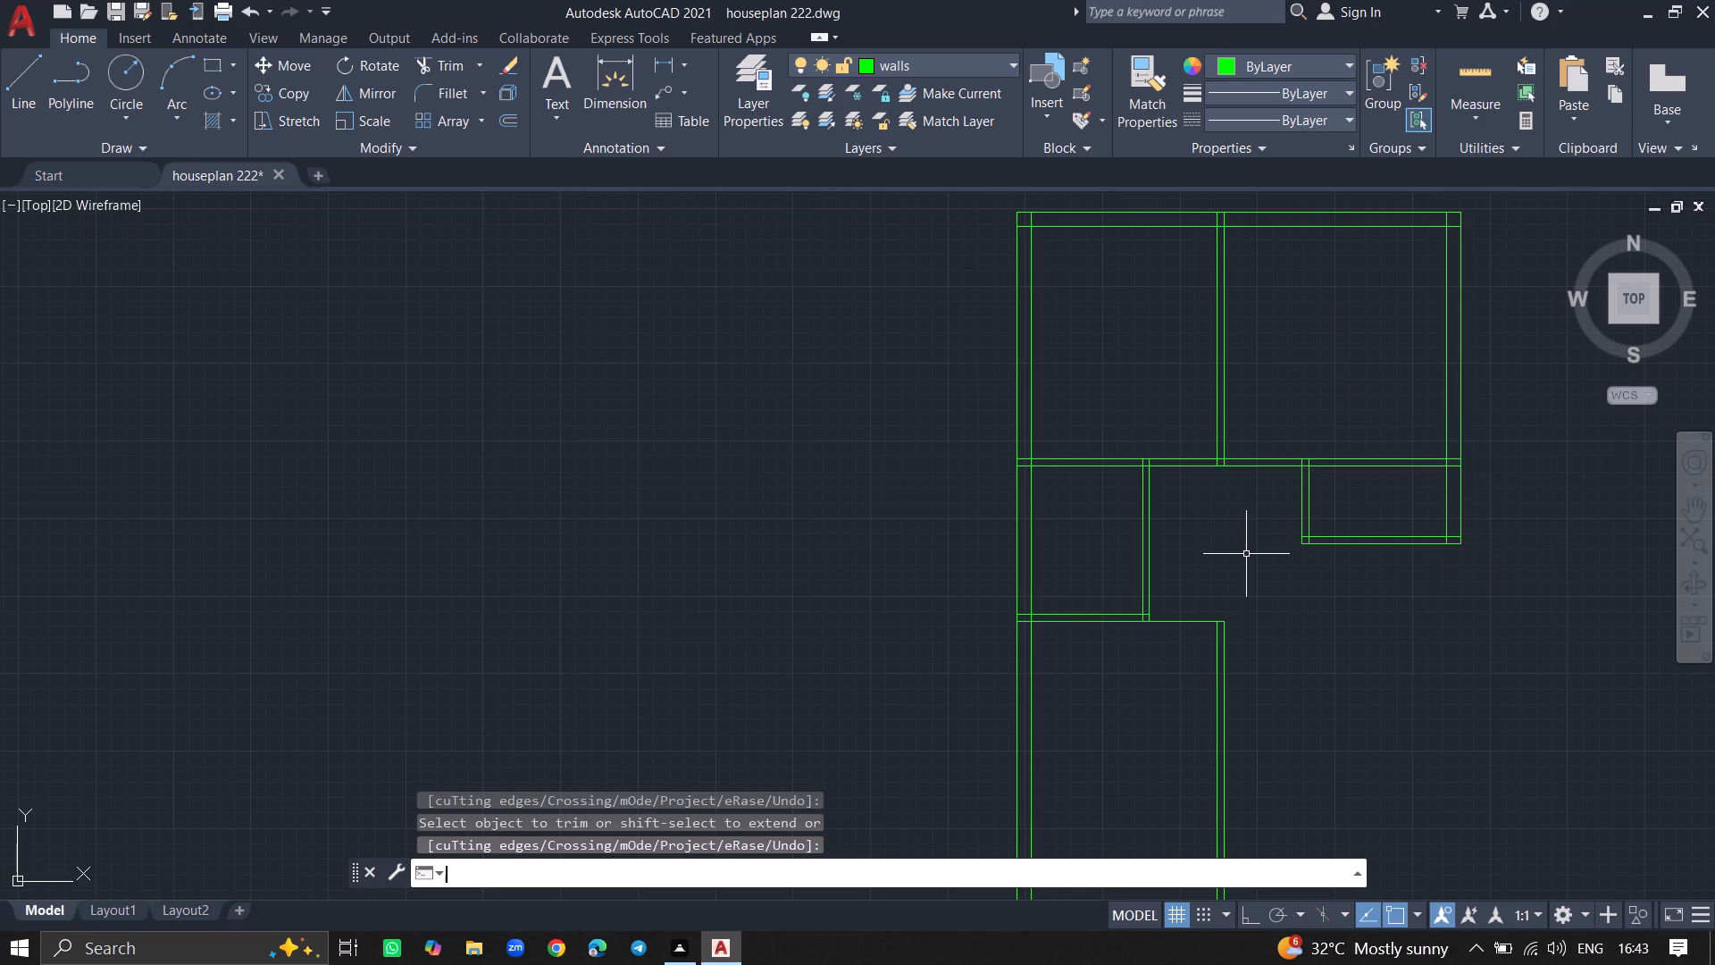
Offset the horizontal line below the small left-hand room 10'1" downward, across the outer left-hand wall and the vertical partition.
text(offset)
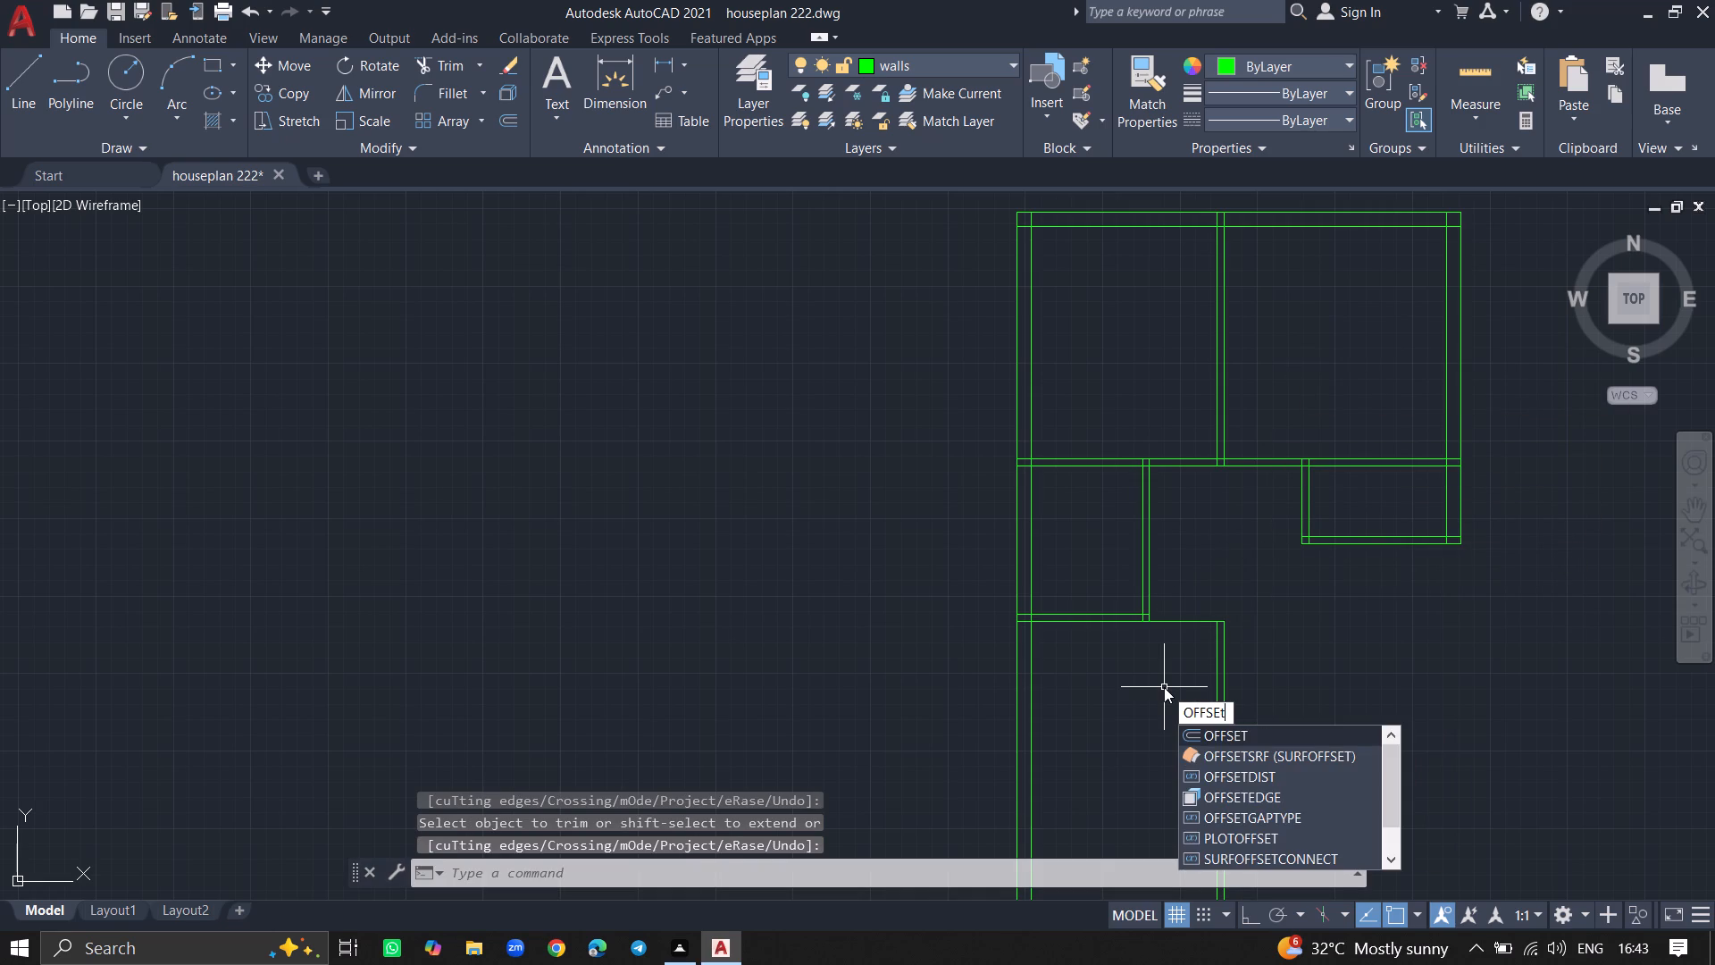
key(Return)
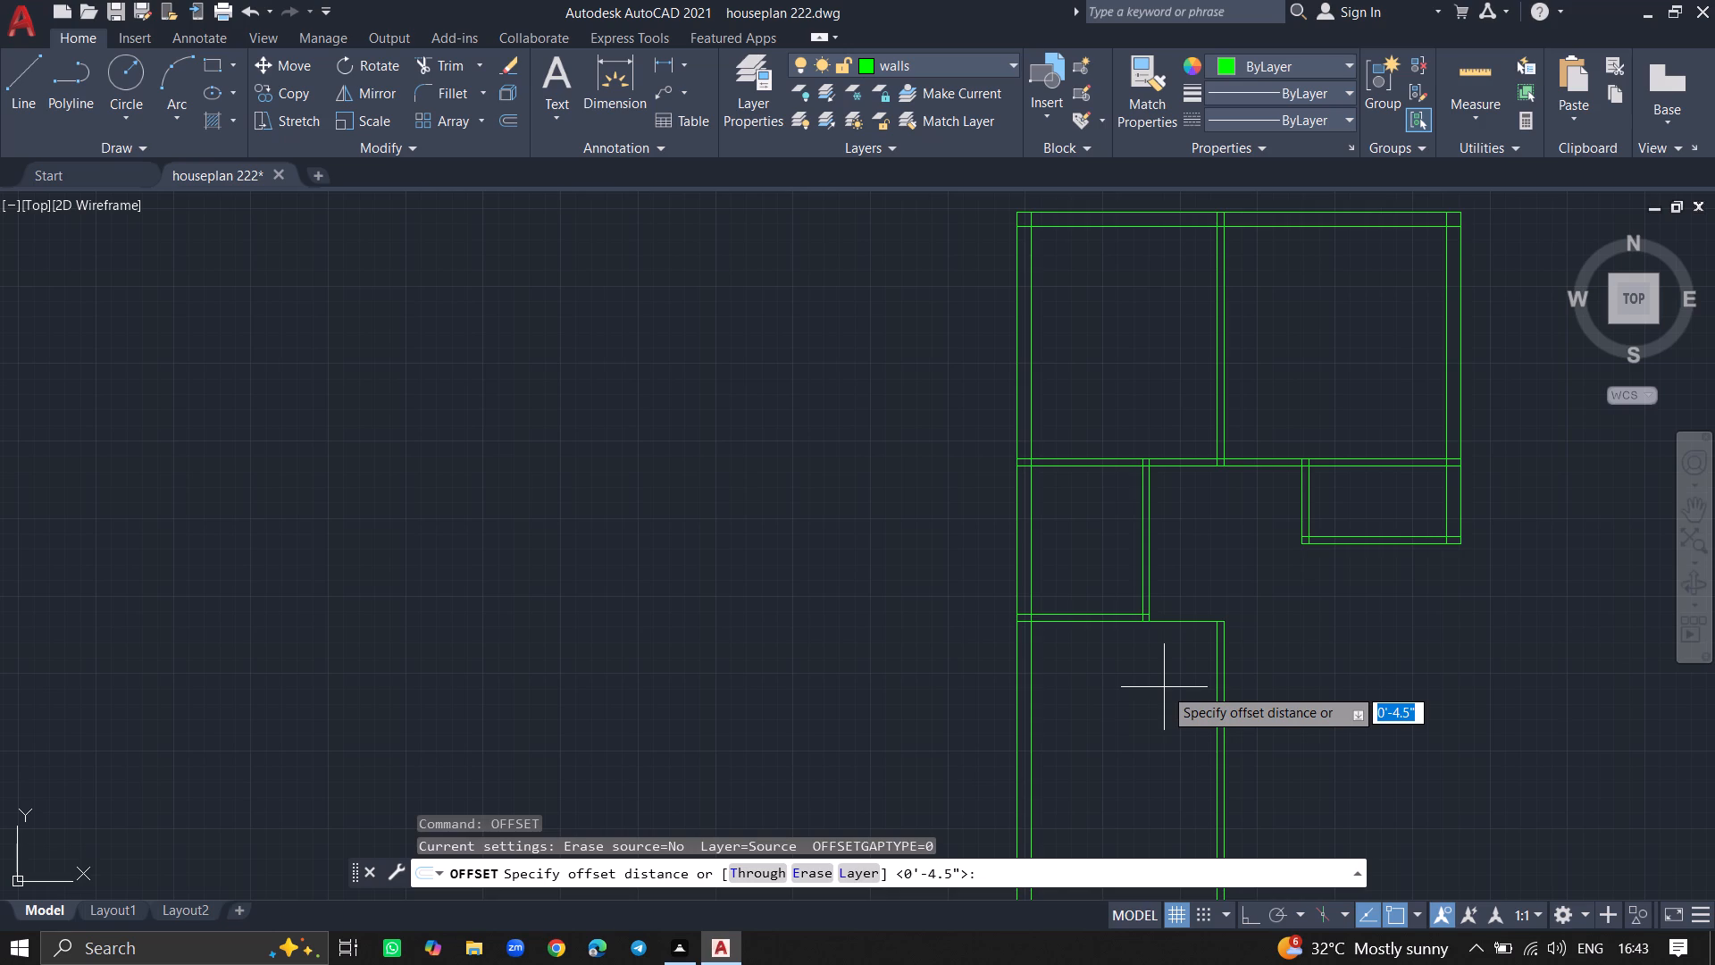
text(10)
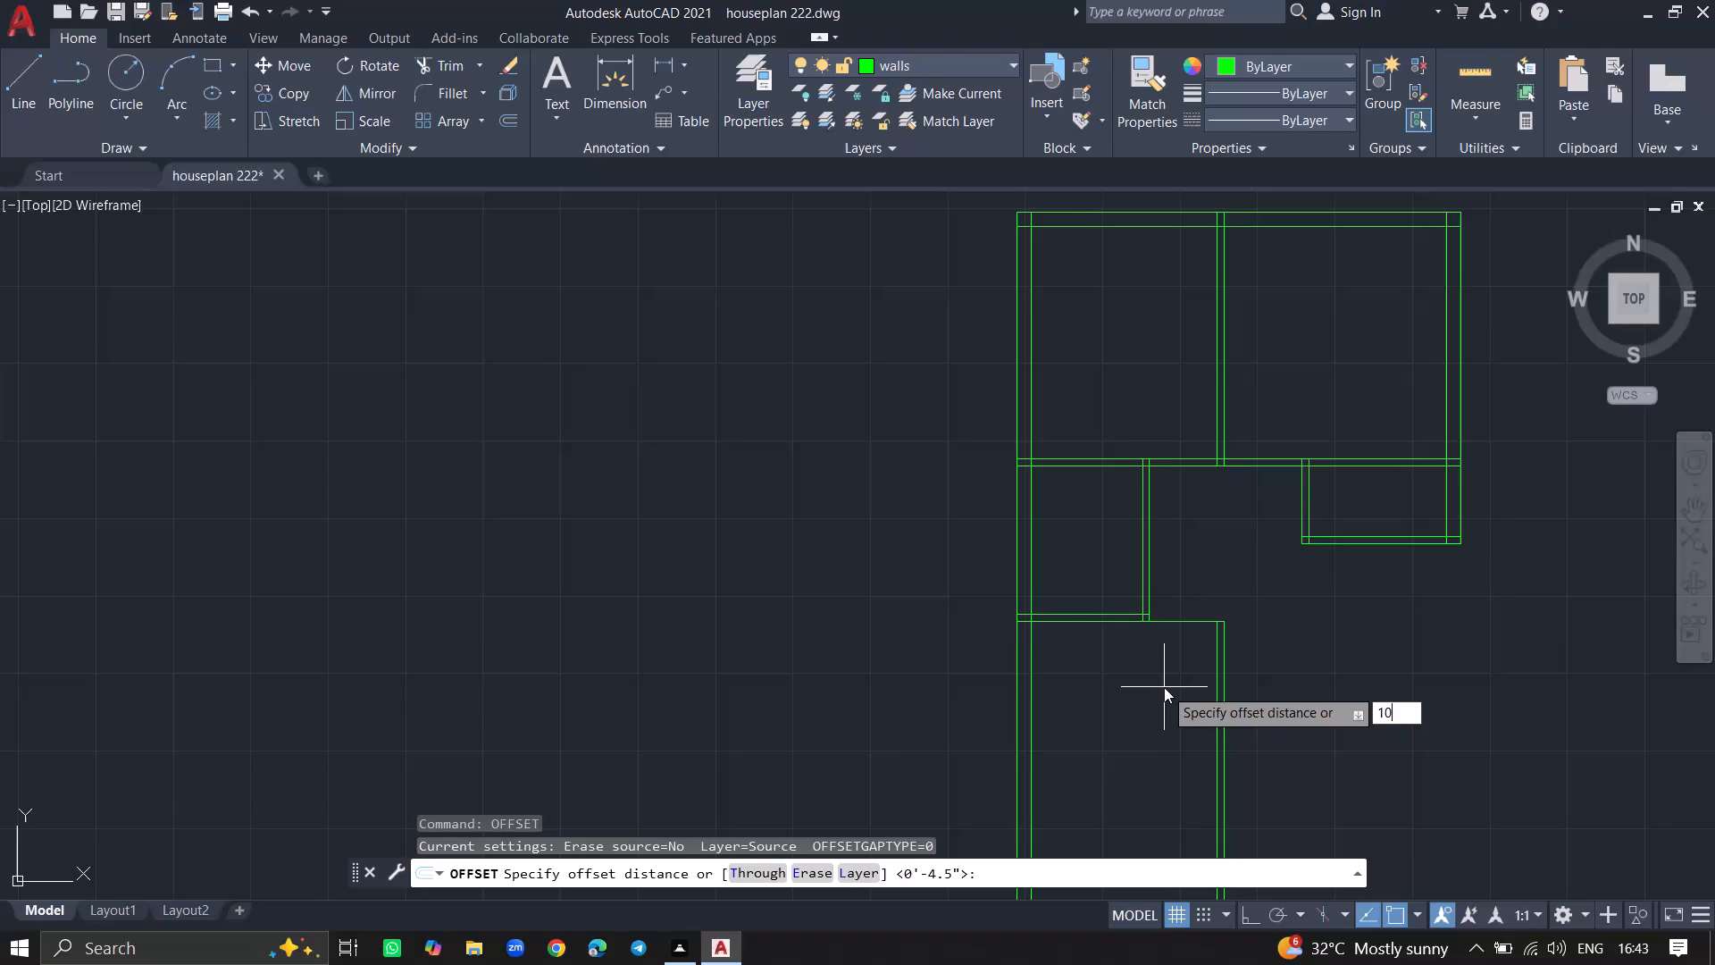
key(apostrophe)
key(1)
key(shift+quotedbl)
key(Return)
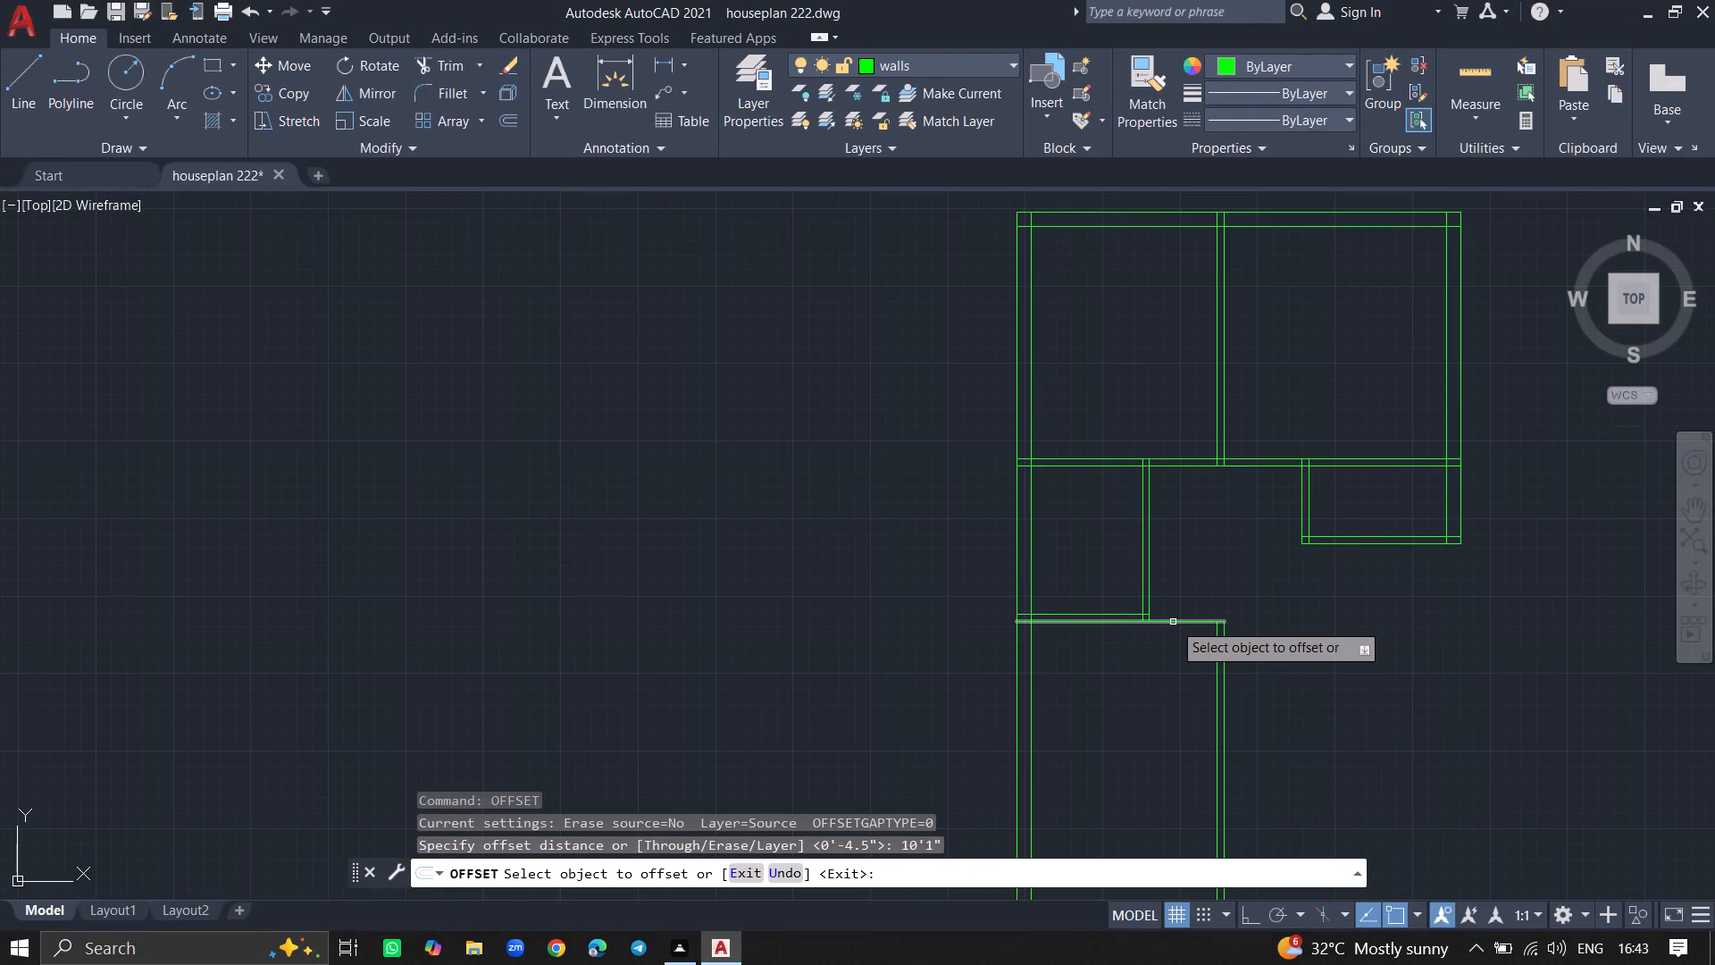
drag(1173, 622, 1174, 666)
click(1174, 666)
ctrl+scroll(1174, 666, down, 3)
ctrl+scroll(1165, 719, up, 5)
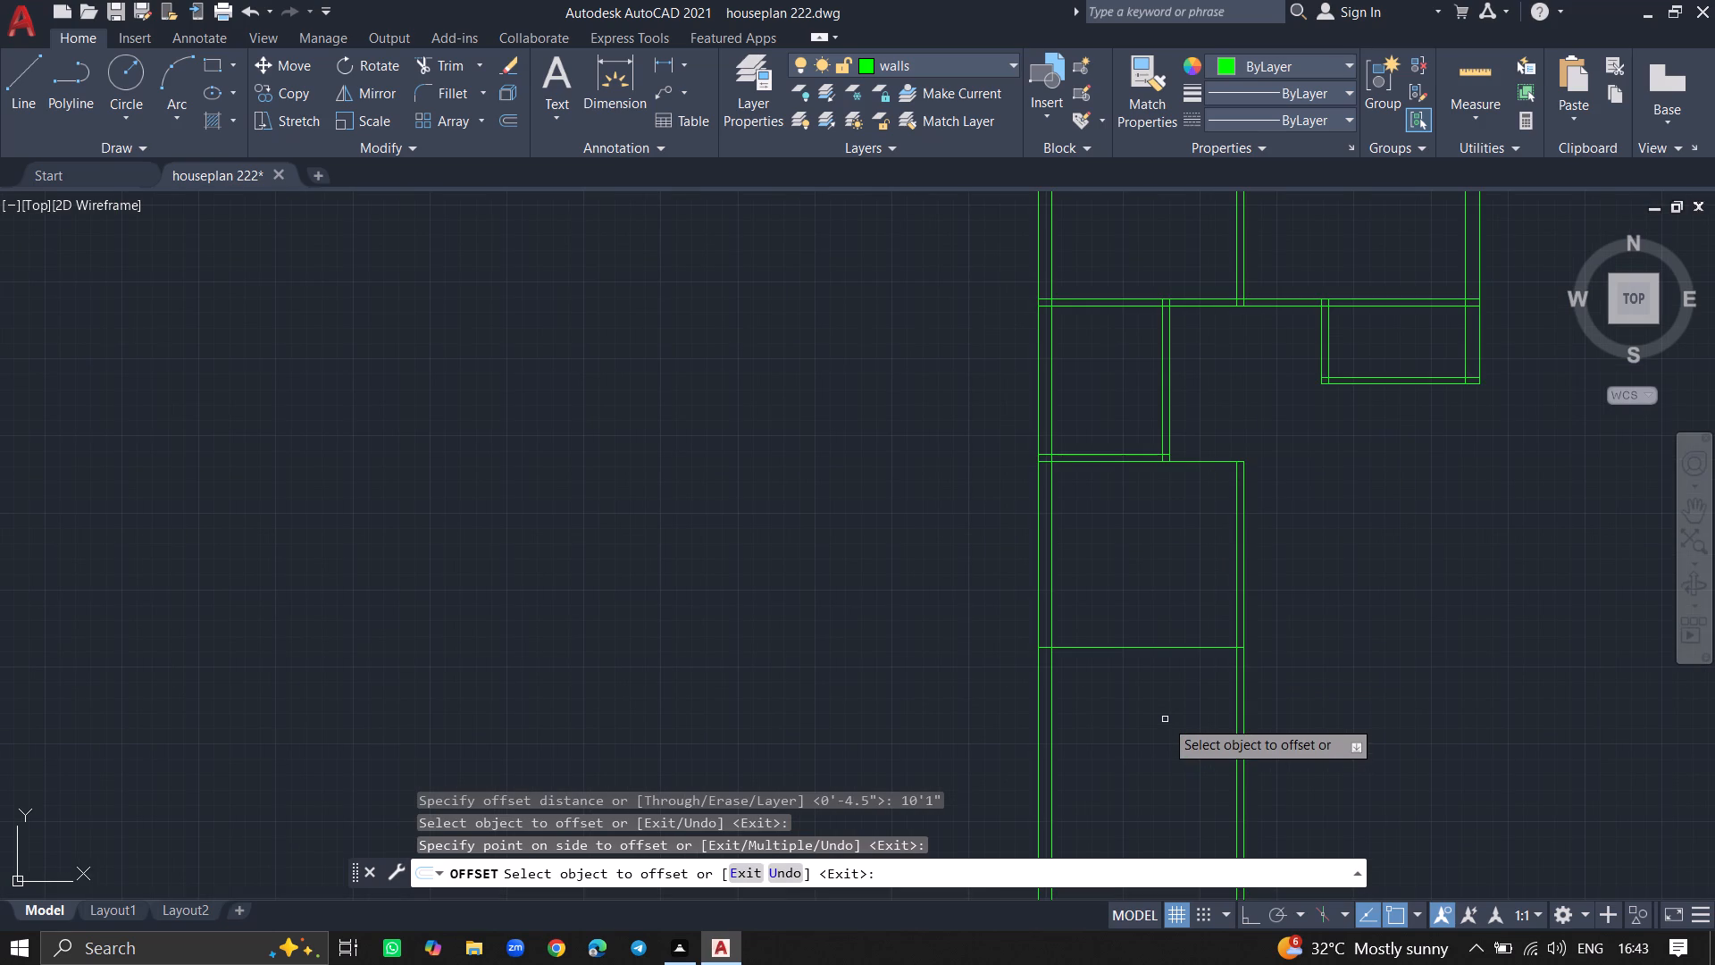
ctrl+scroll(1165, 719, up, 3)
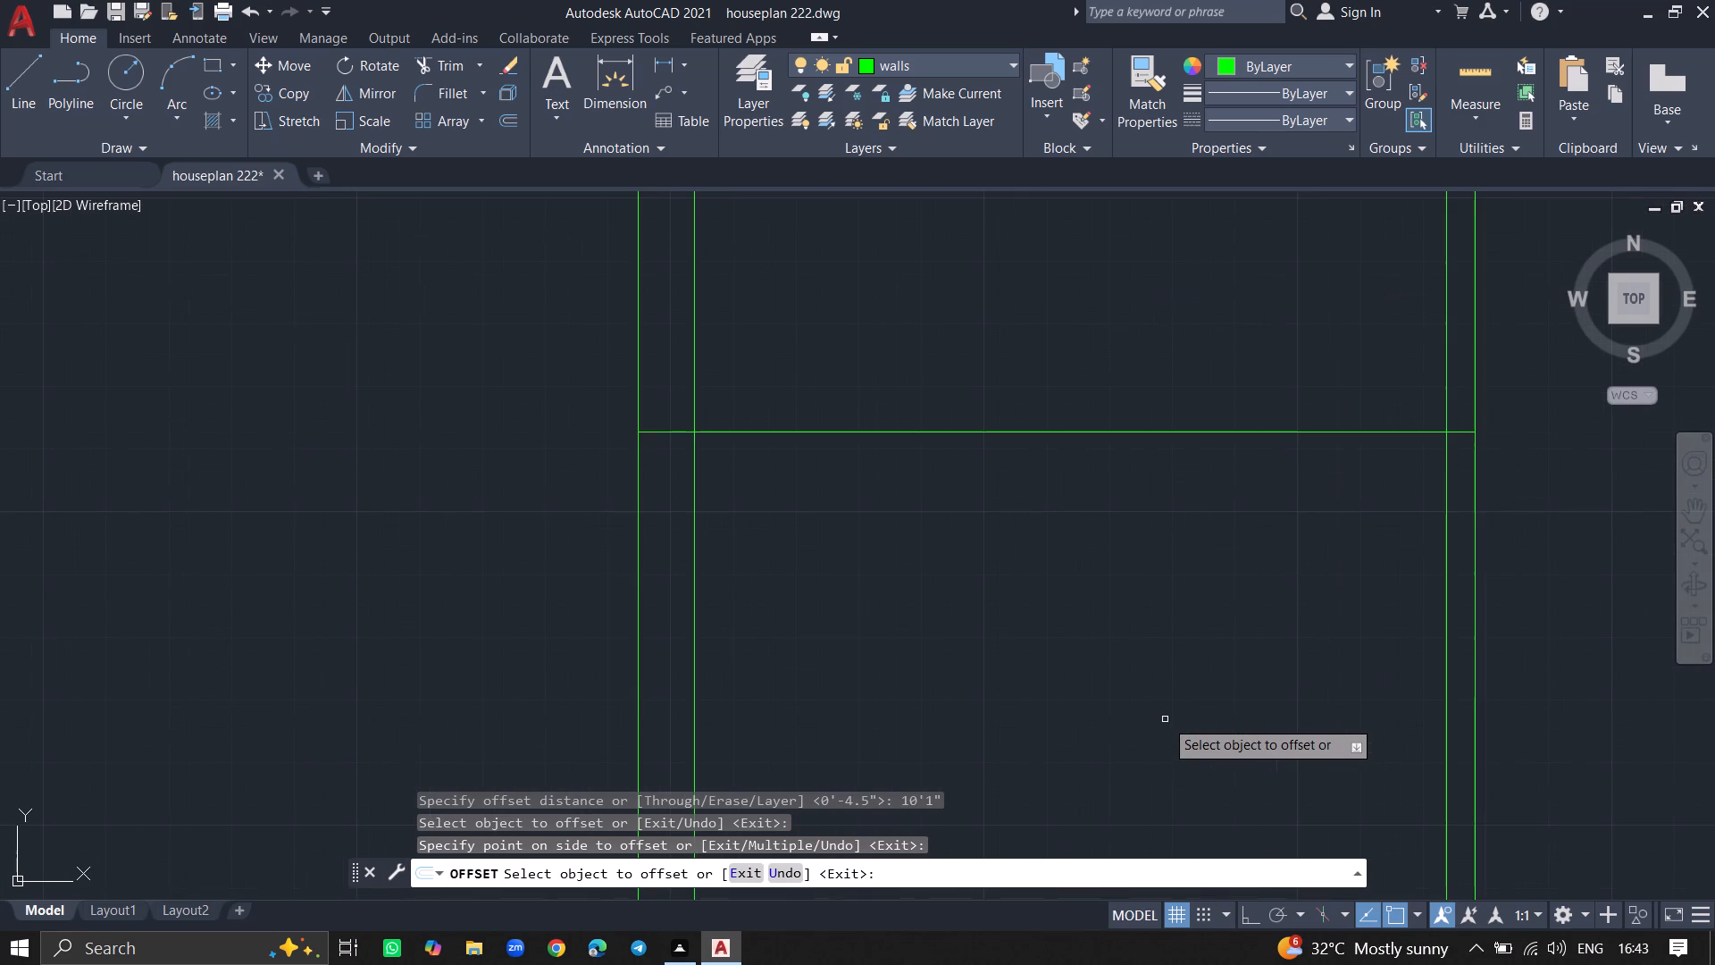
key(Escape)
Offset the new horizontal line 4.5" downward for the thickness of the room's bottom partition.
text(offset)
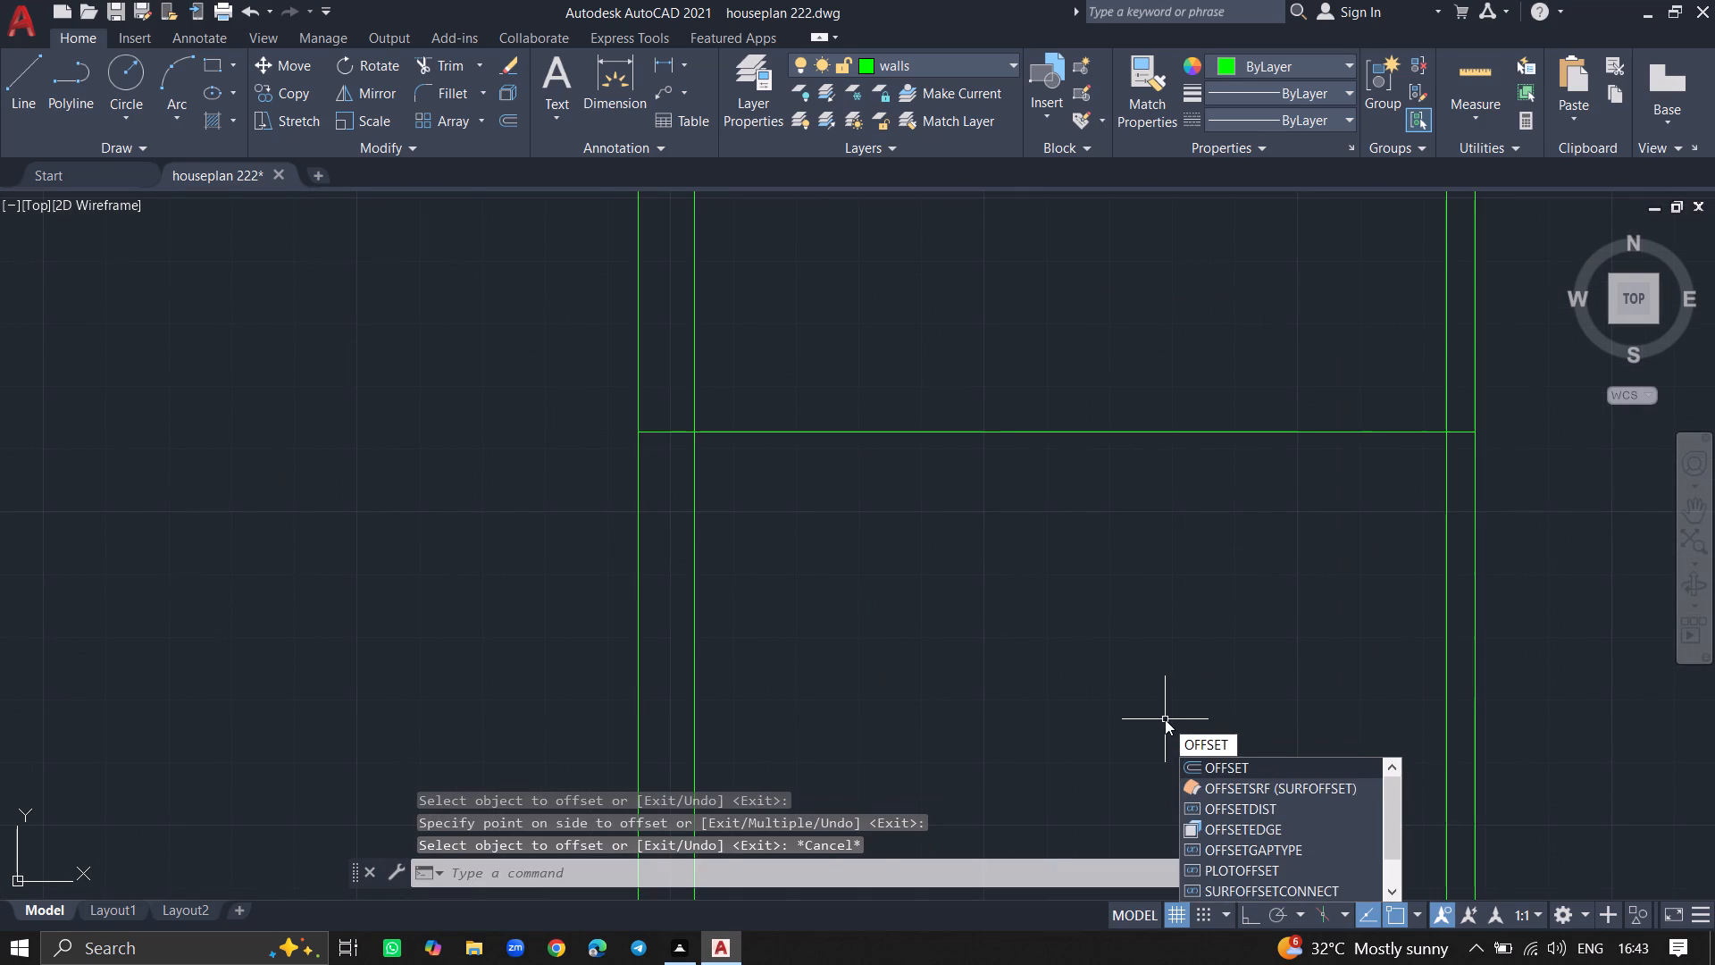
key(Return)
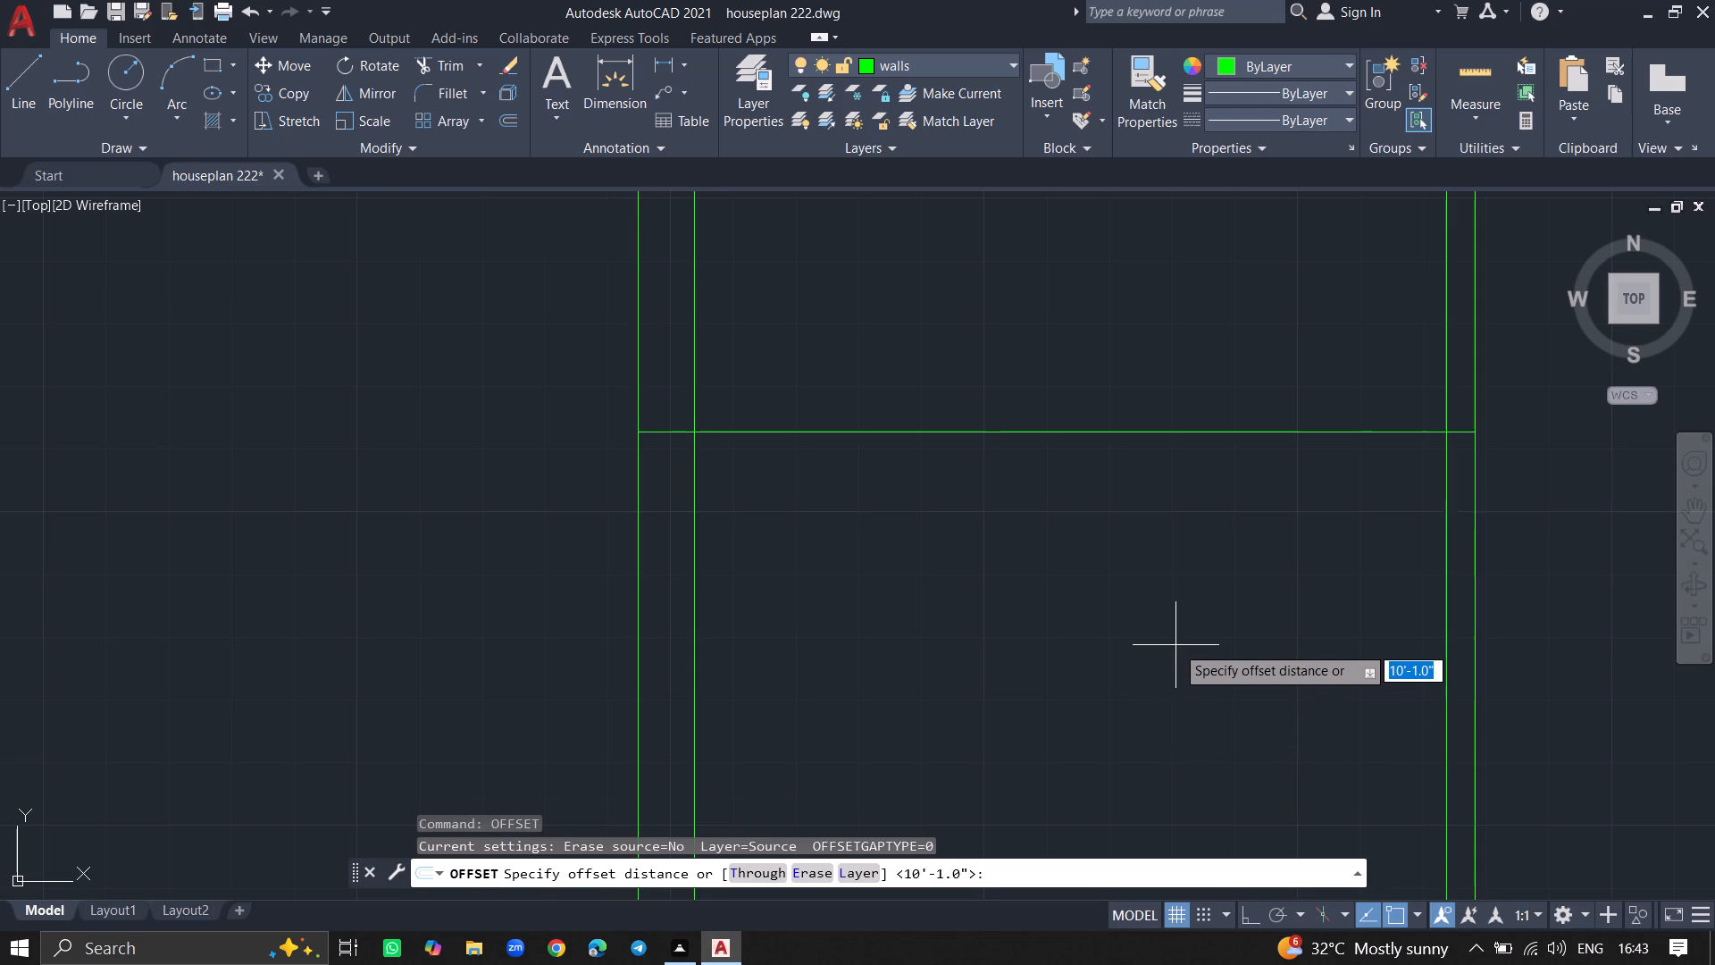
key(4)
text(.5)
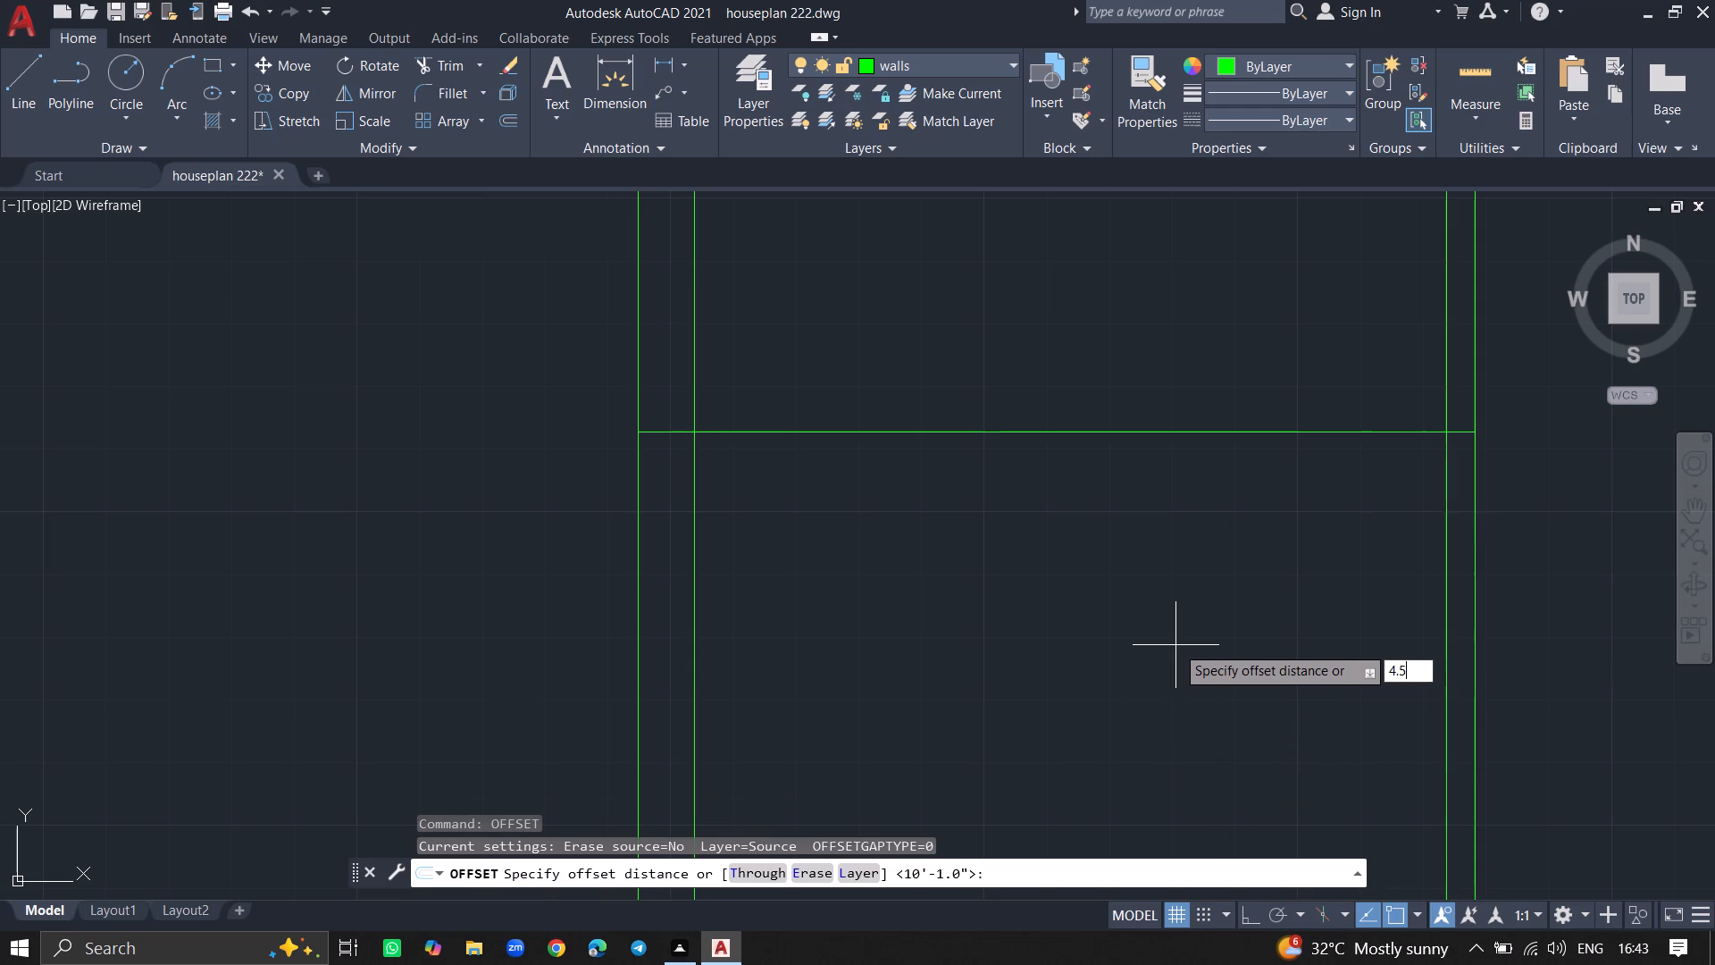
key(shift+quotedbl)
key(Return)
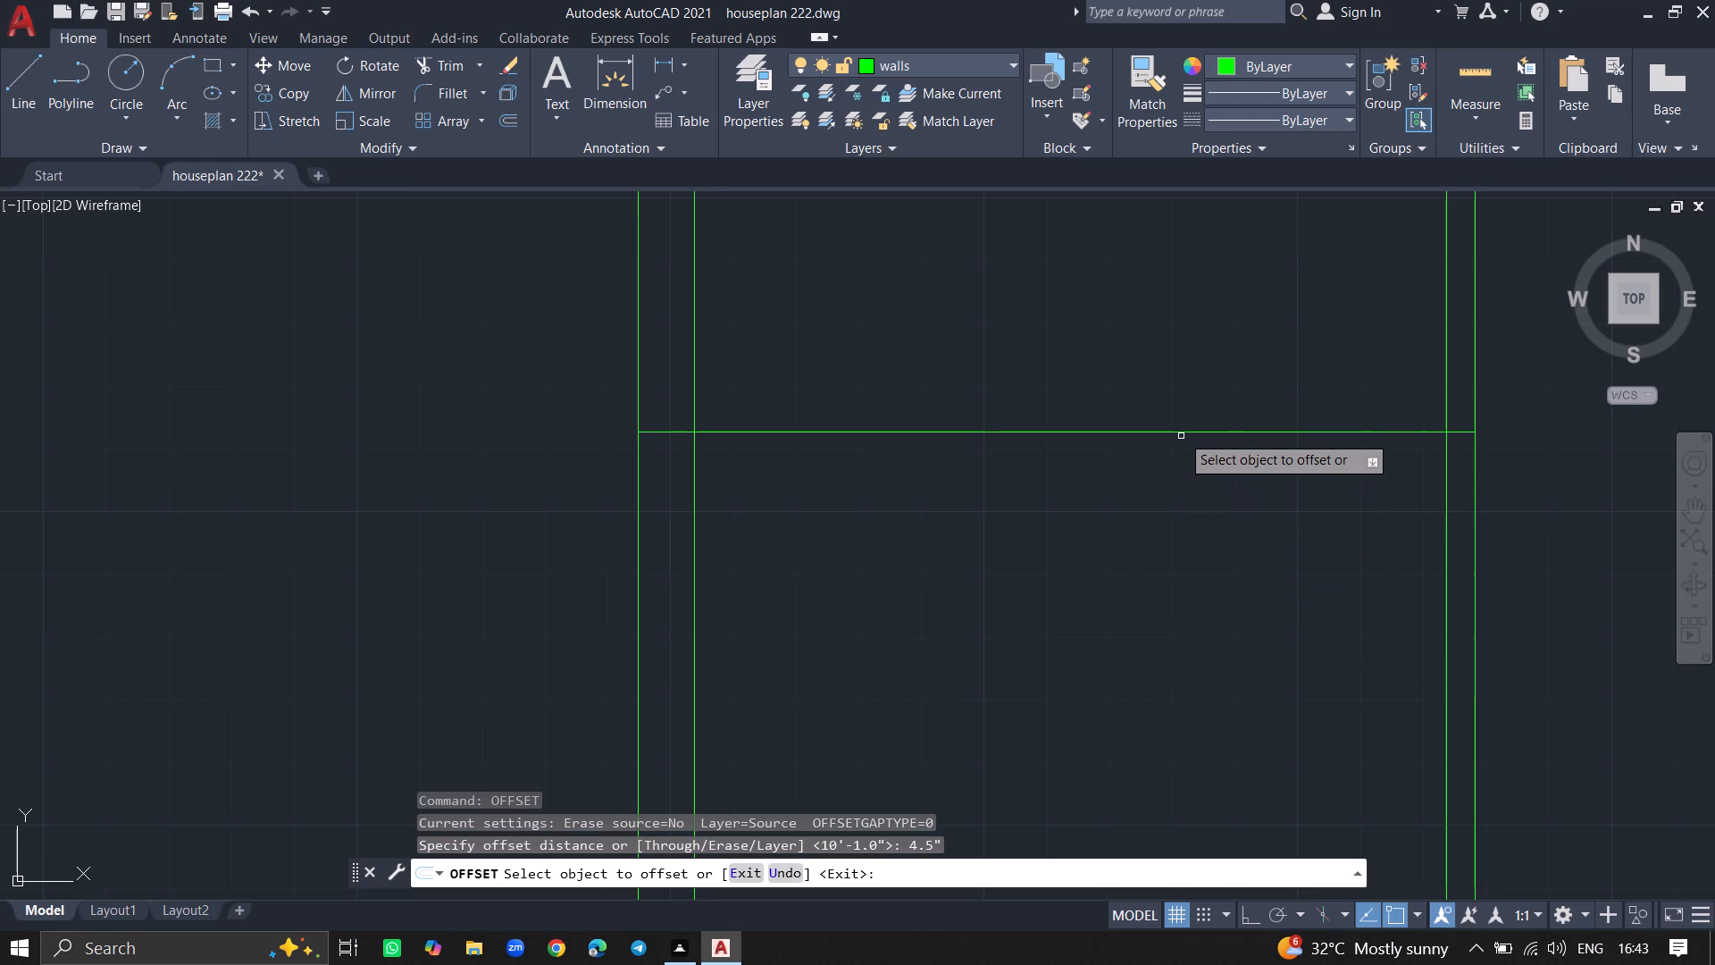
drag(1180, 432, 1184, 468)
click(1184, 468)
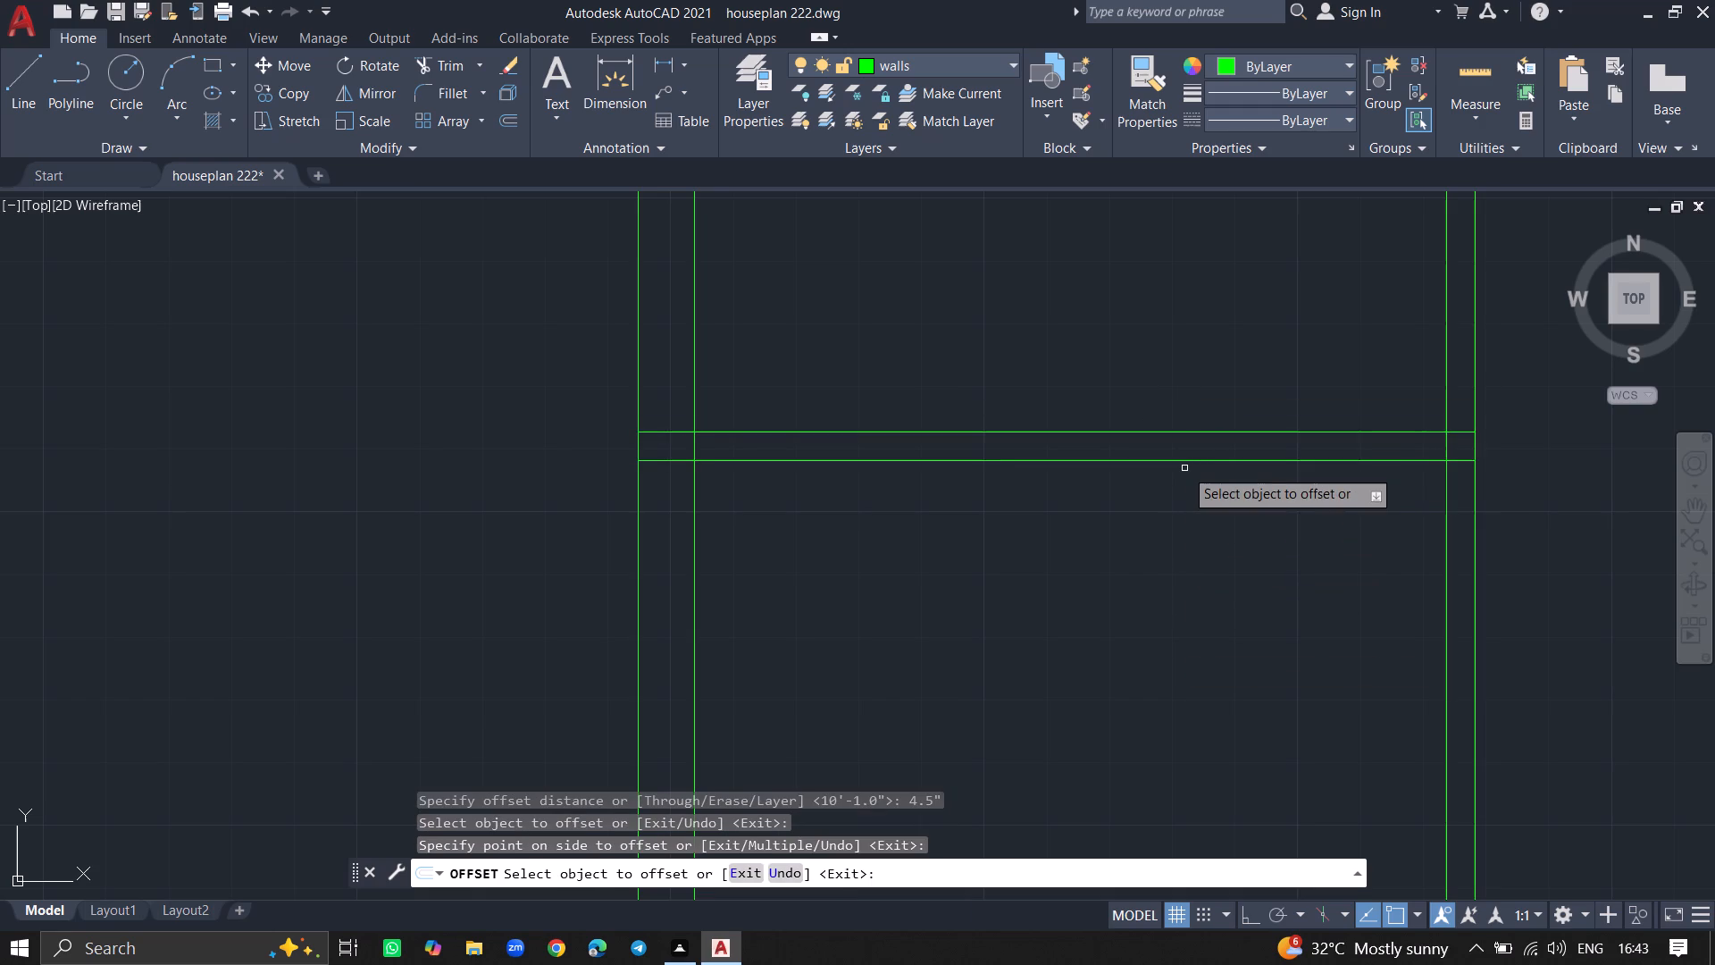
key(Return)
Trim both lines of the room's right-hand vertical partition below its new bottom partition.
ctrl+scroll(1184, 468, down, 1)
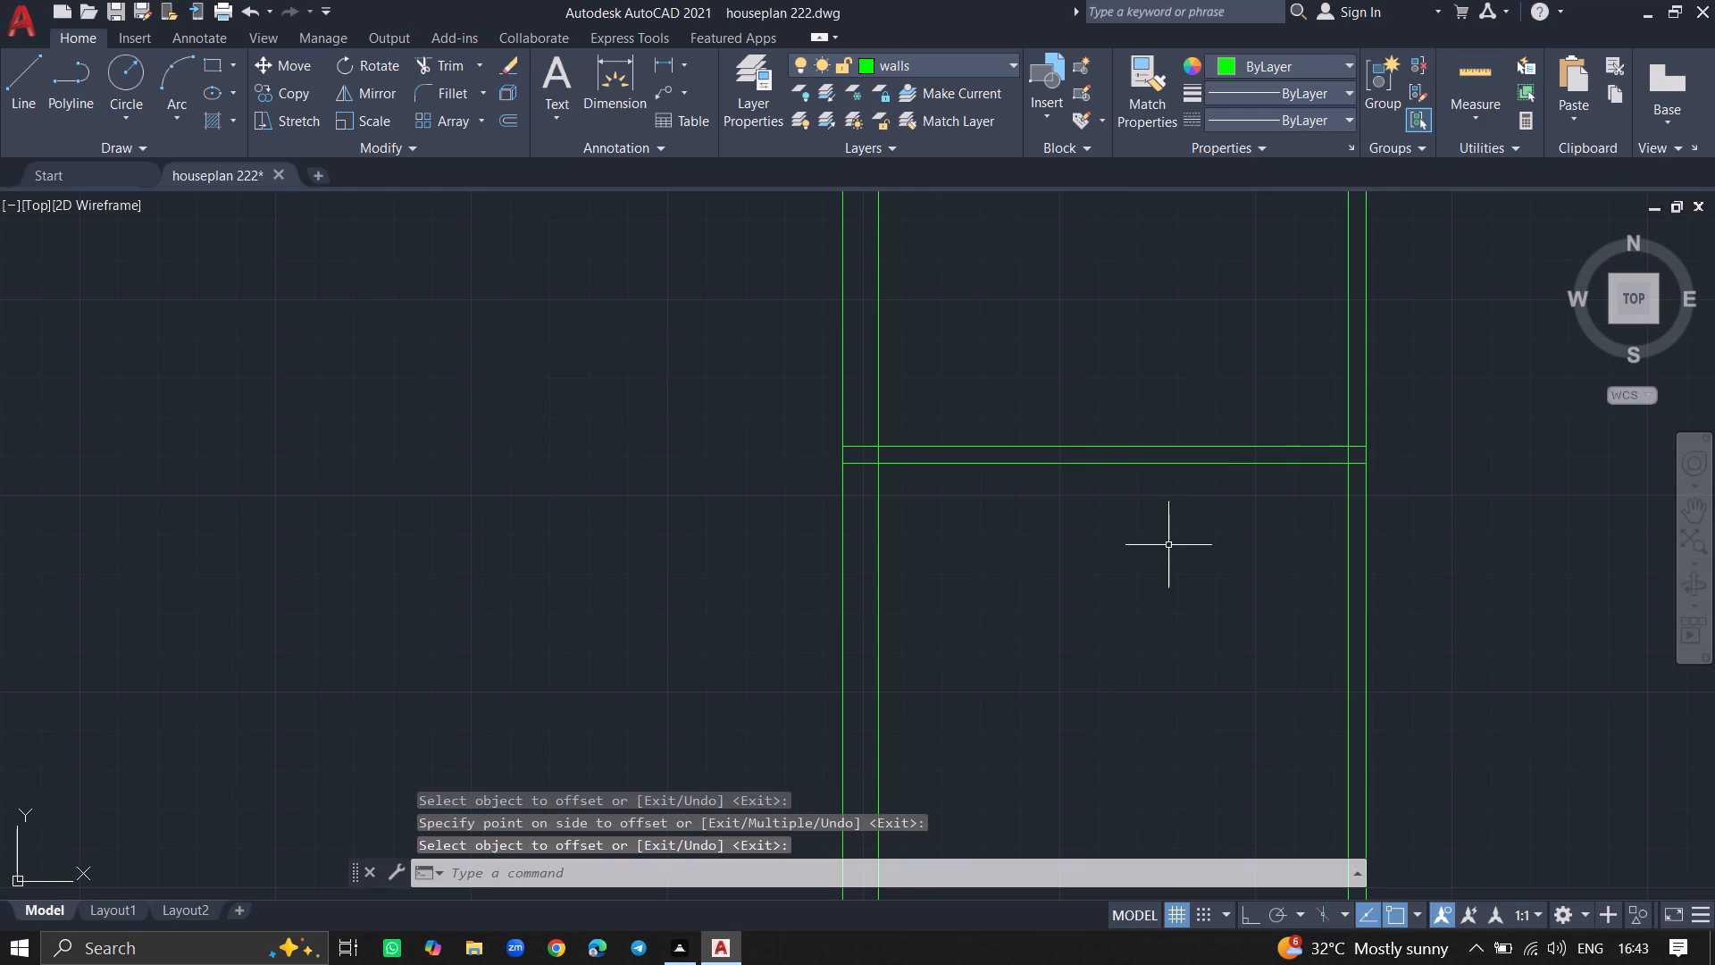
ctrl+scroll(1168, 545, down, 2)
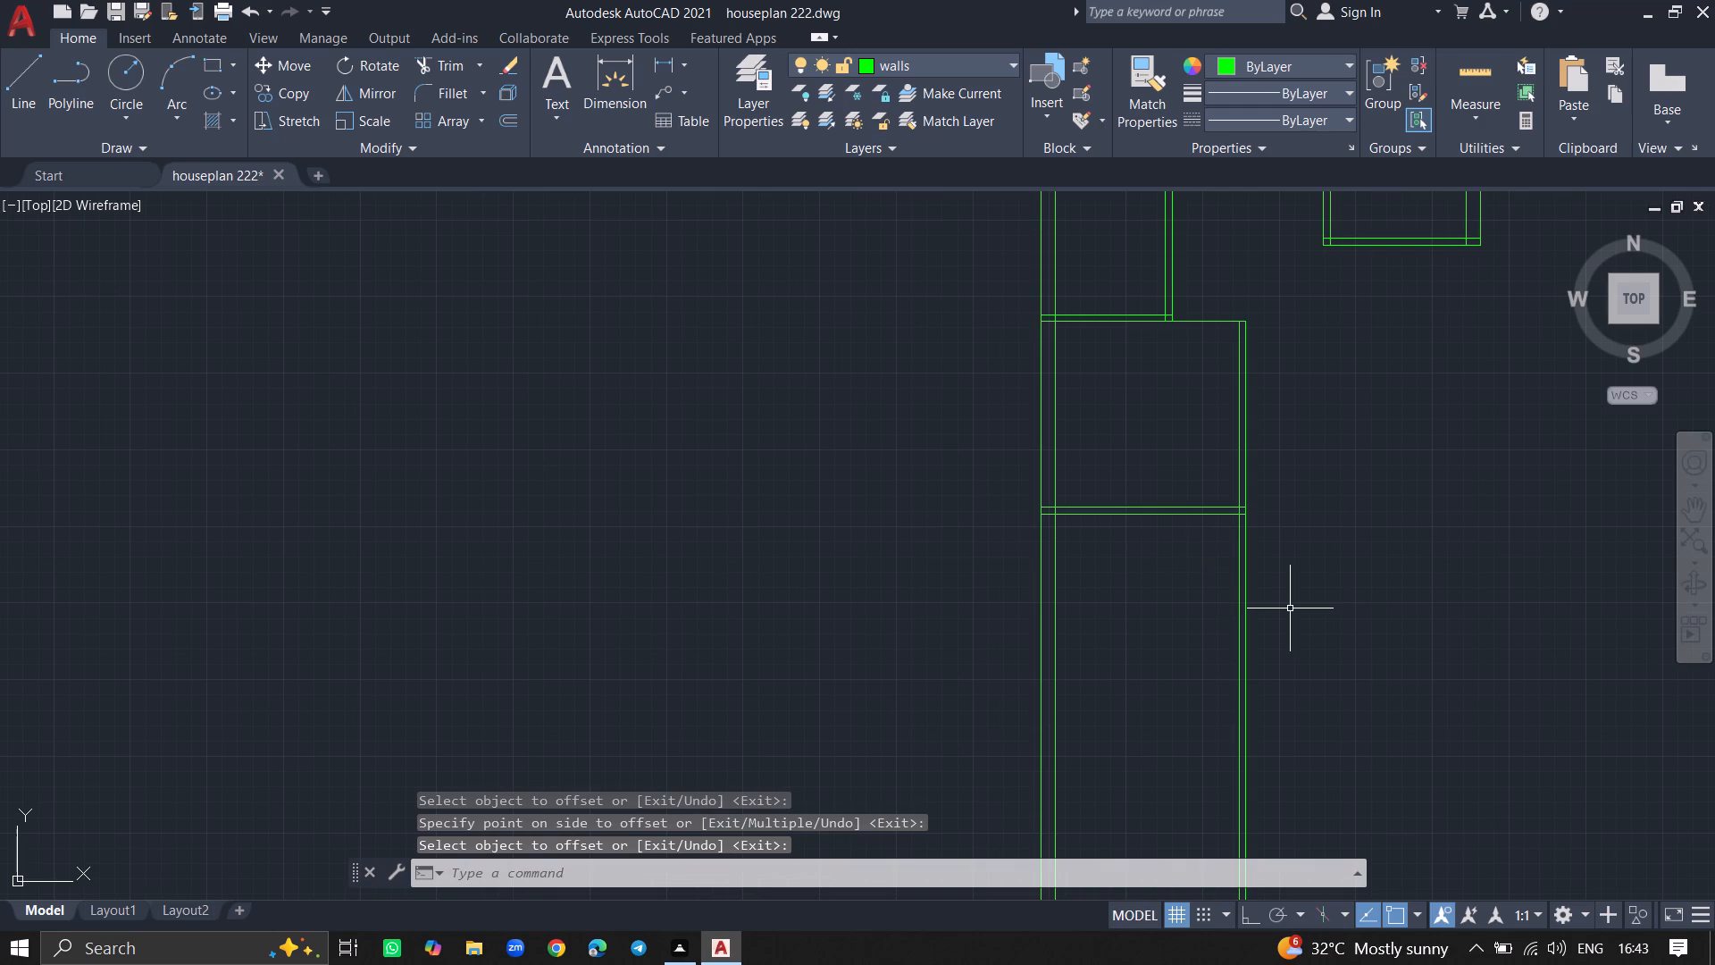
text(trim)
key(Return)
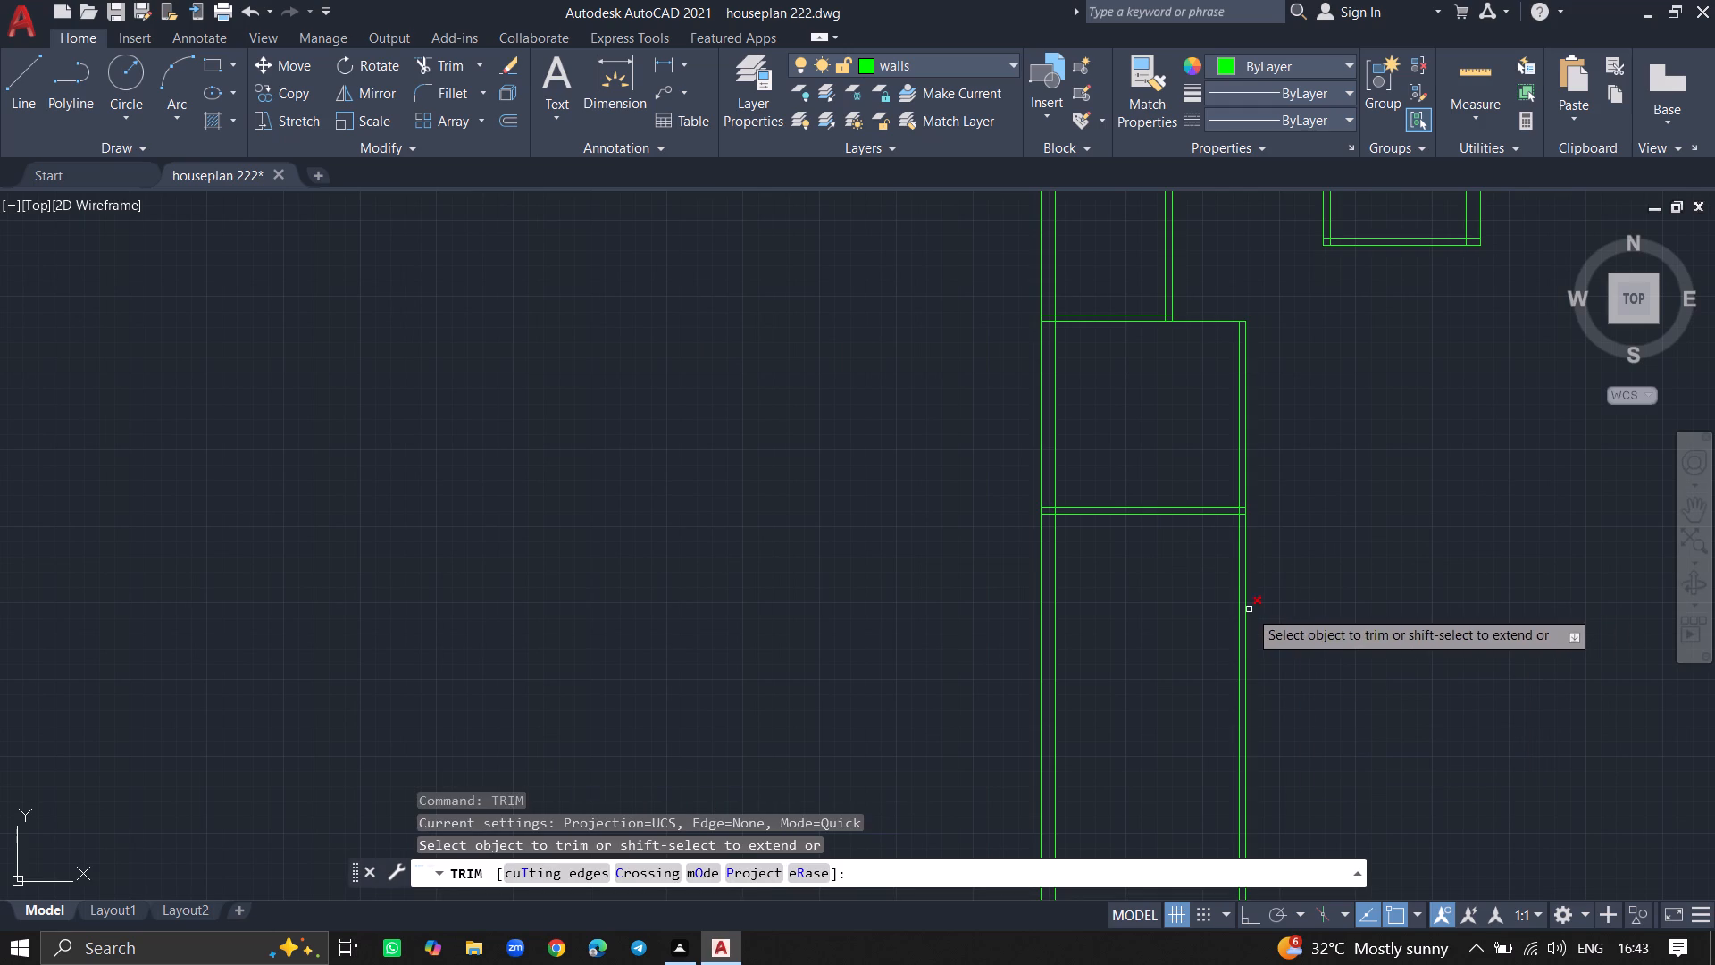
click(1248, 611)
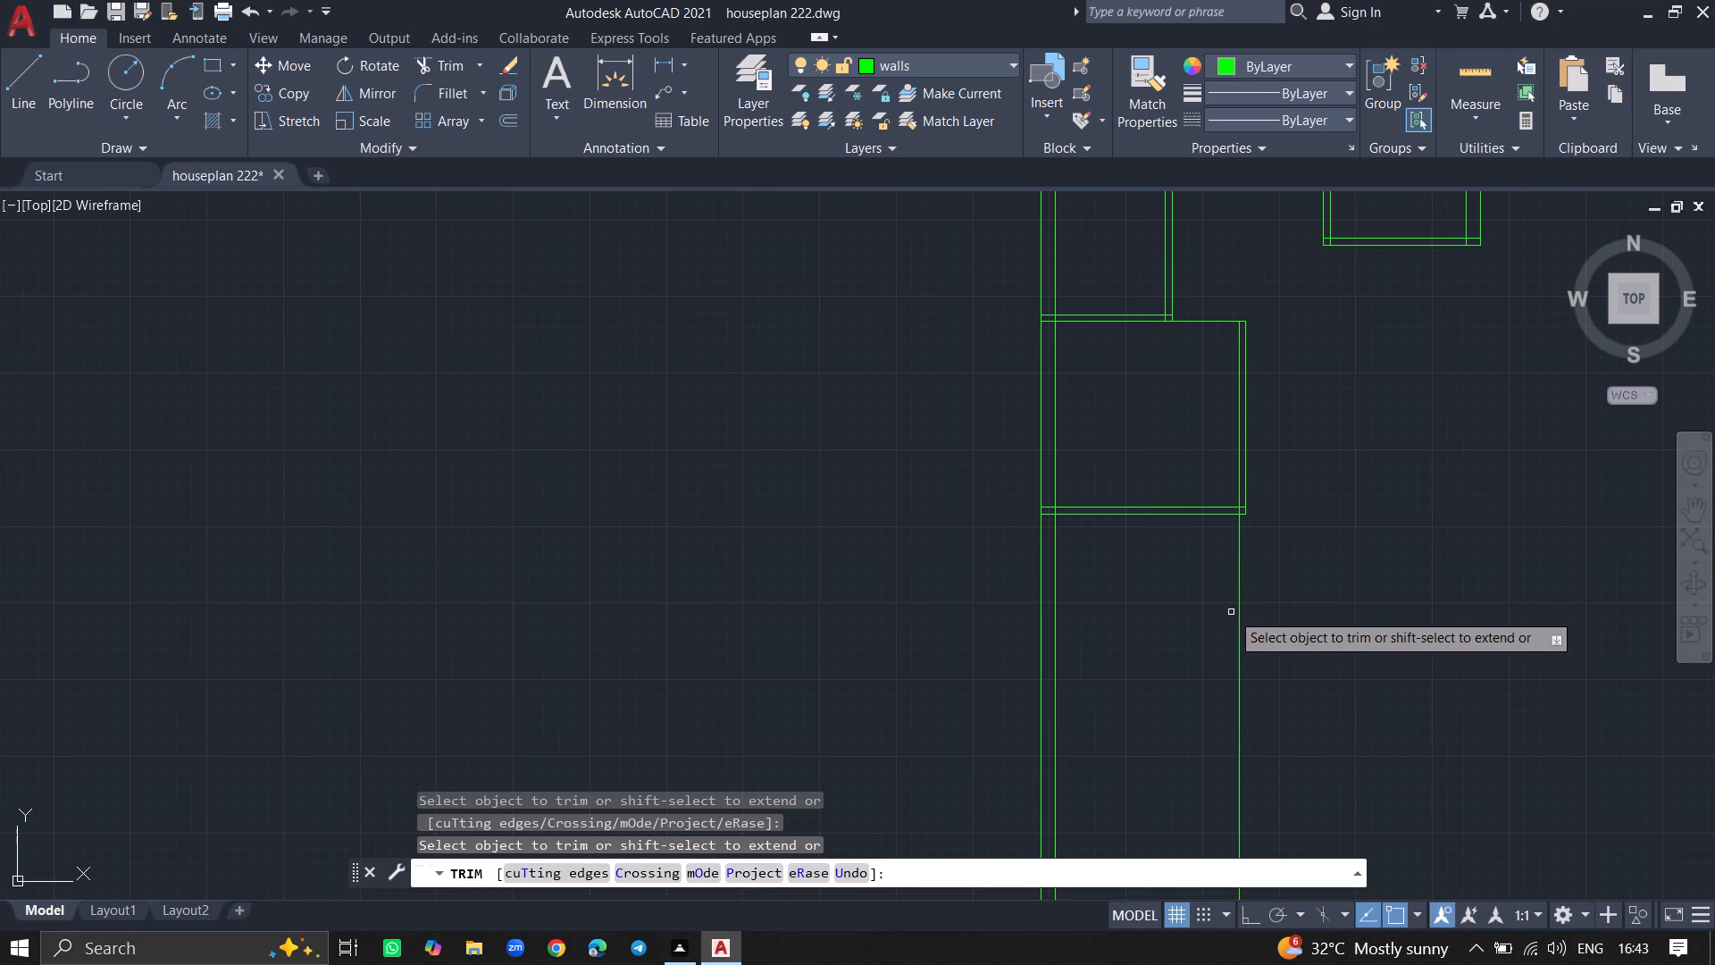
click(1237, 614)
key(Return)
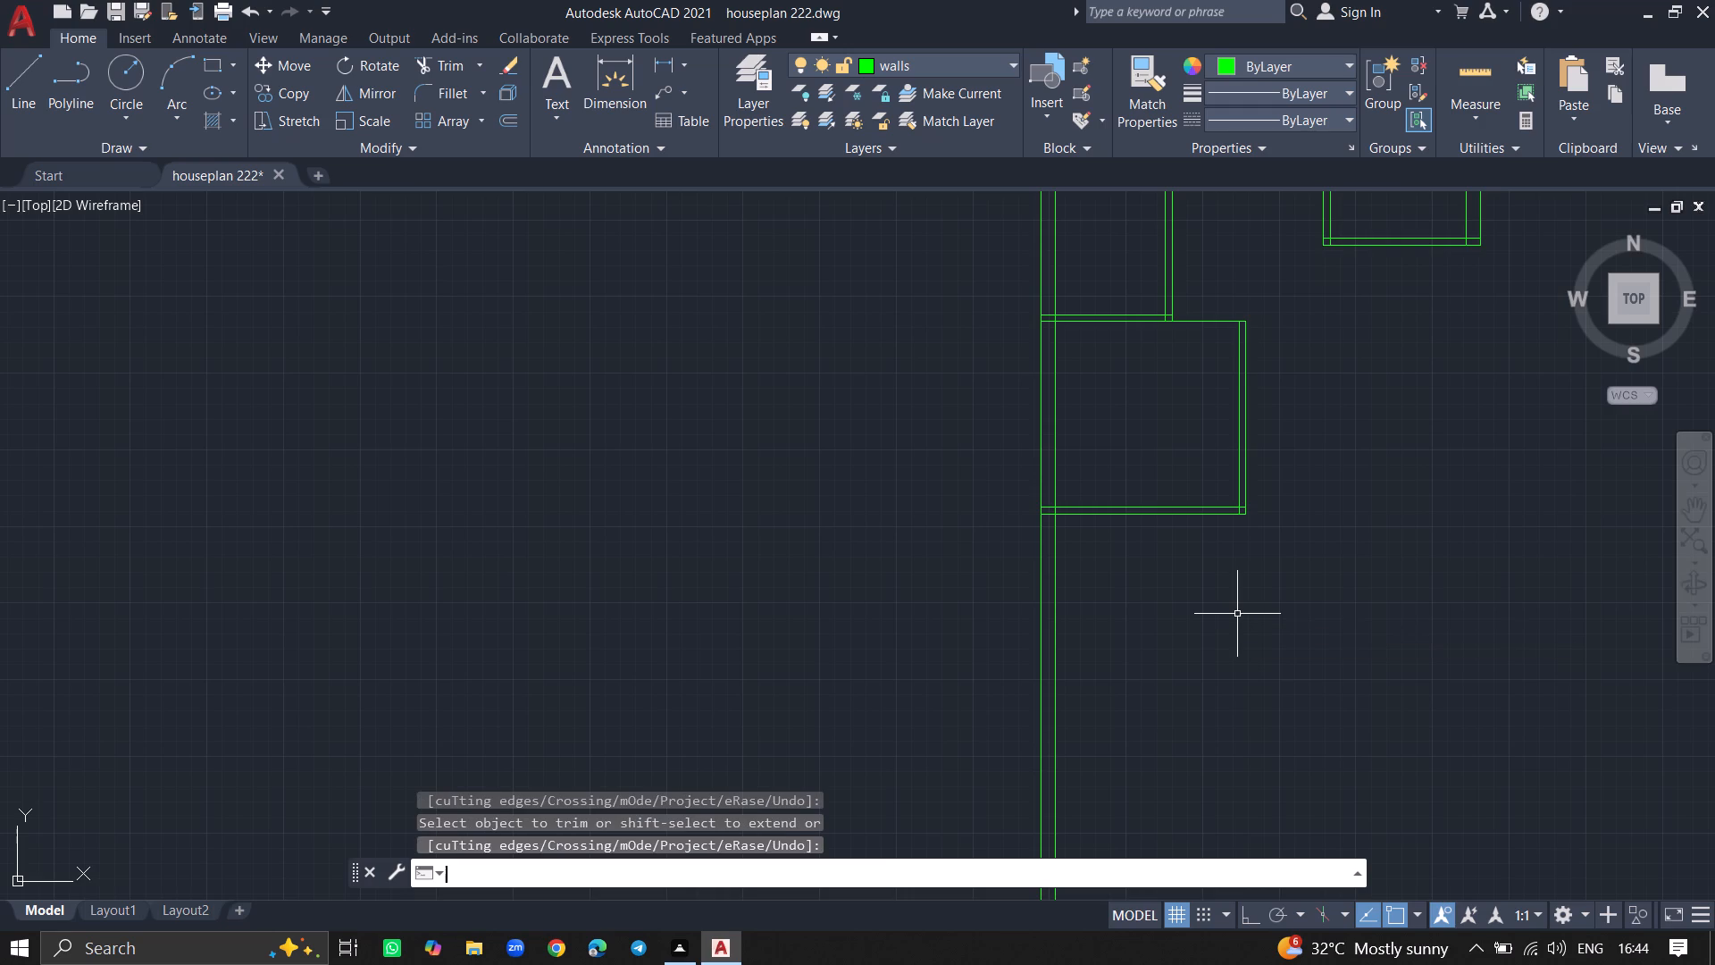
Offset the inner line of the outer left-hand wall 10'0" into the plan for the room below the new bottom partition.
ctrl+scroll(1237, 614, down, 1)
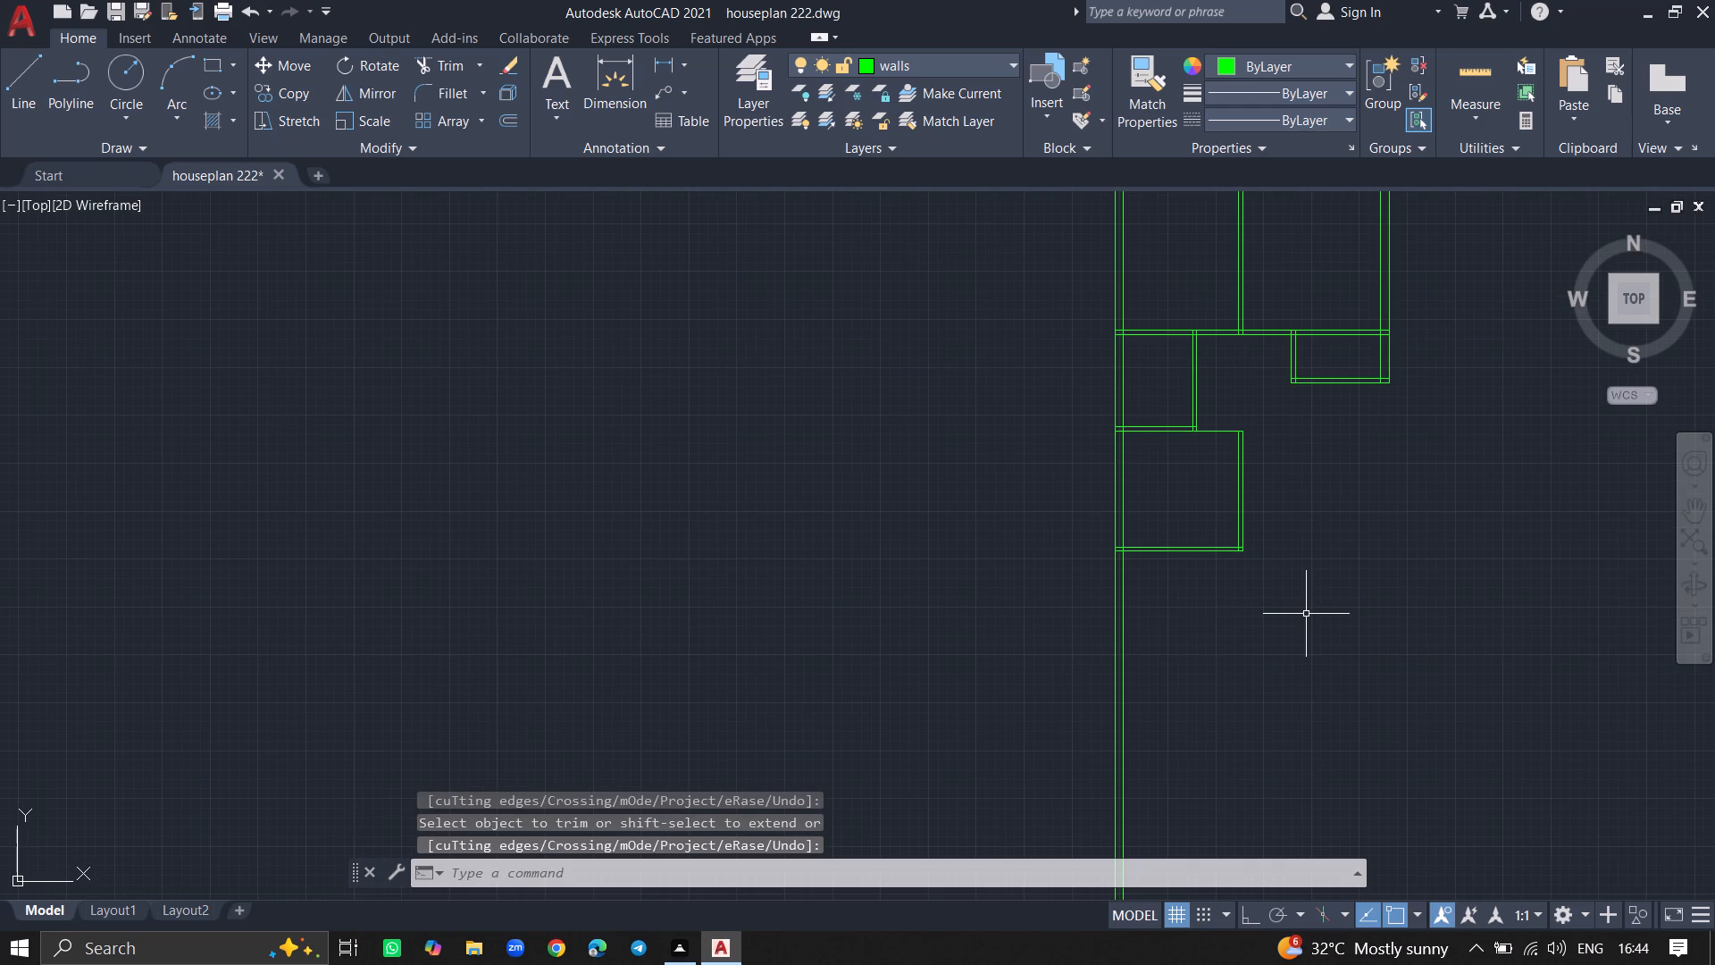
ctrl+scroll(1307, 614, down, 3)
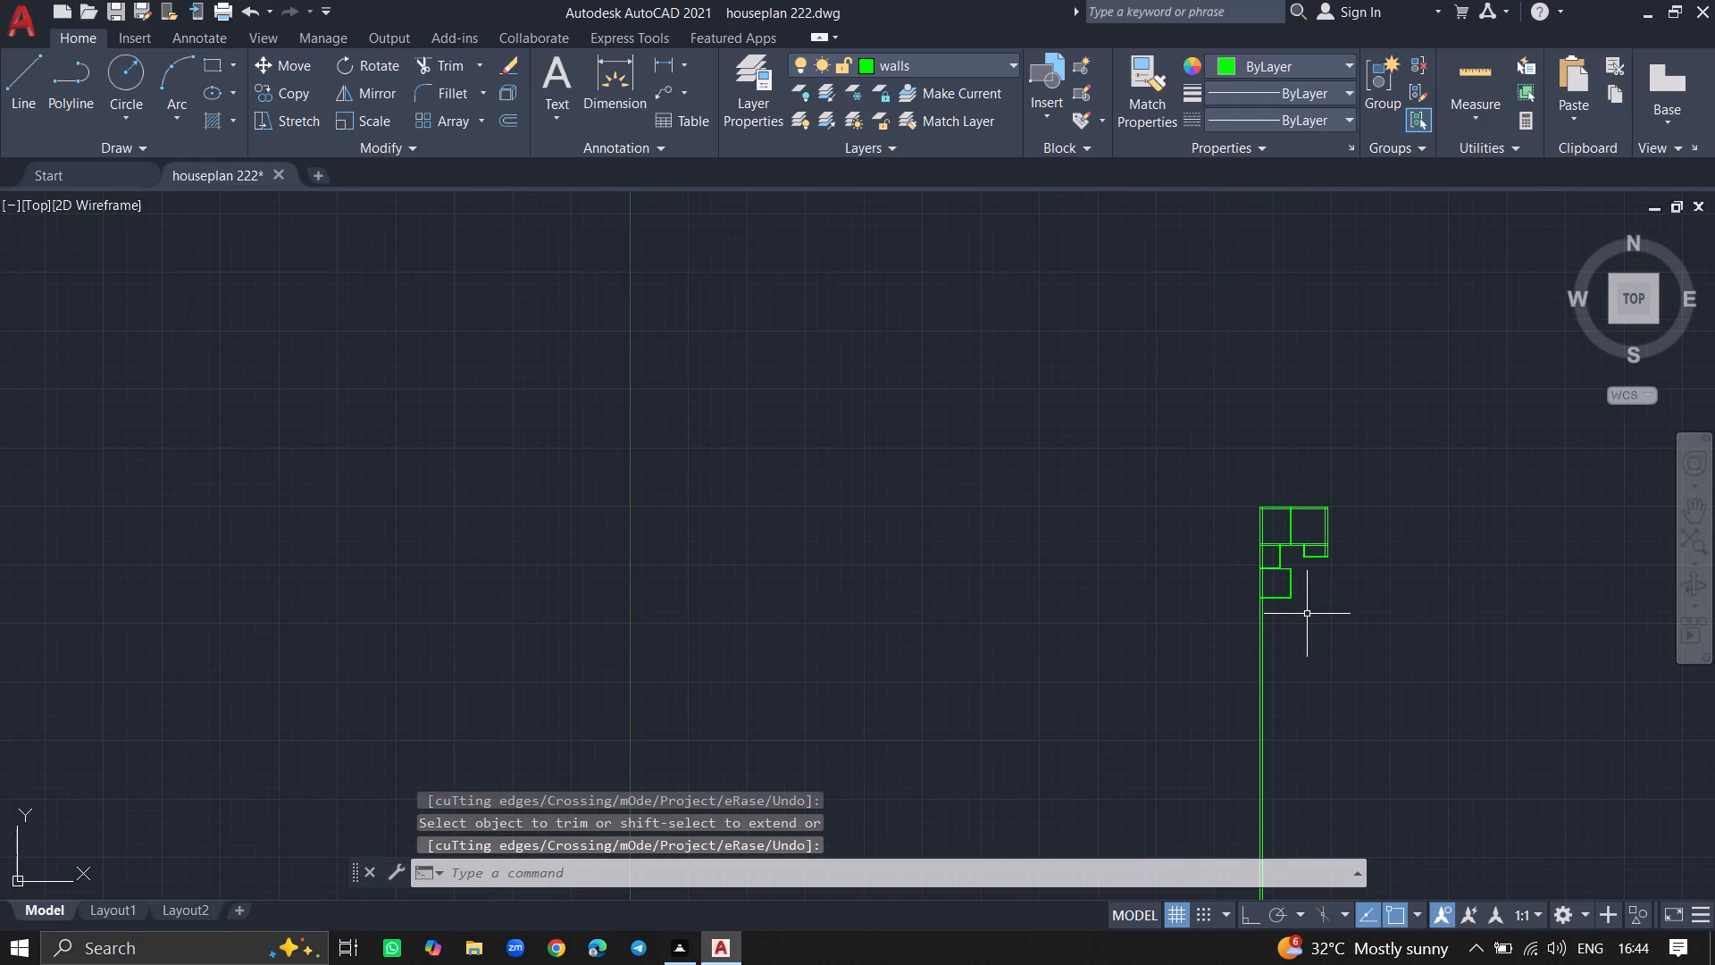
ctrl+scroll(1291, 652, up, 3)
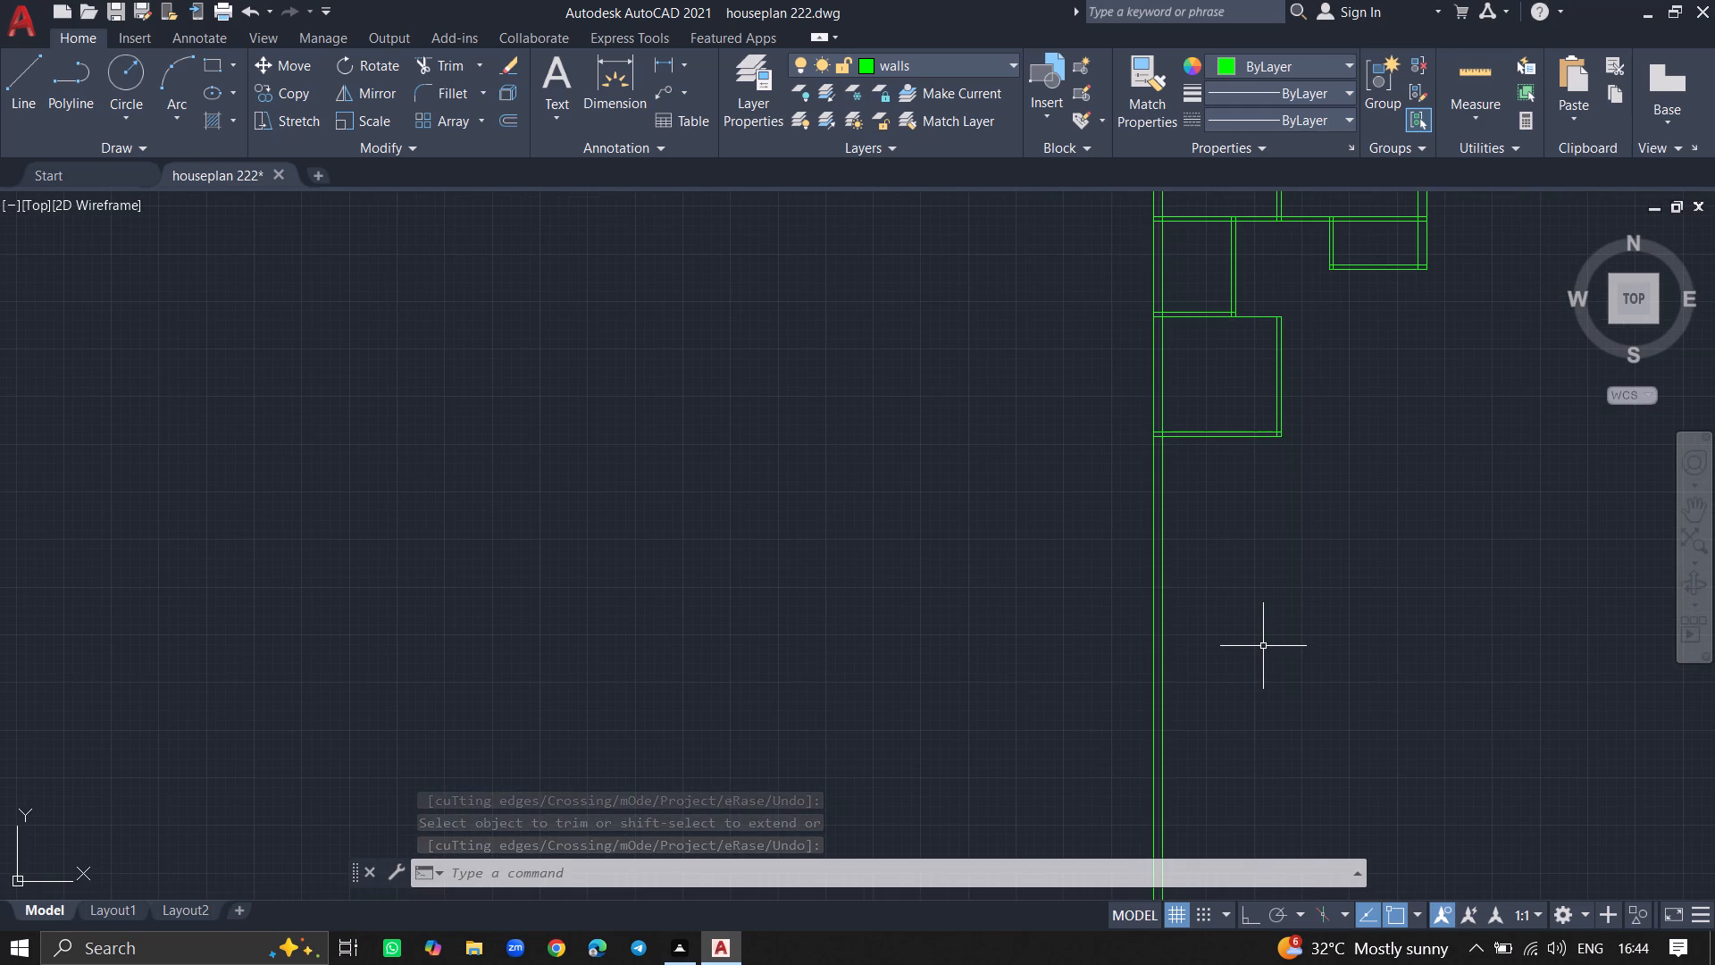
ctrl+scroll(1263, 646, up, 1)
ctrl+scroll(1274, 570, up, 1)
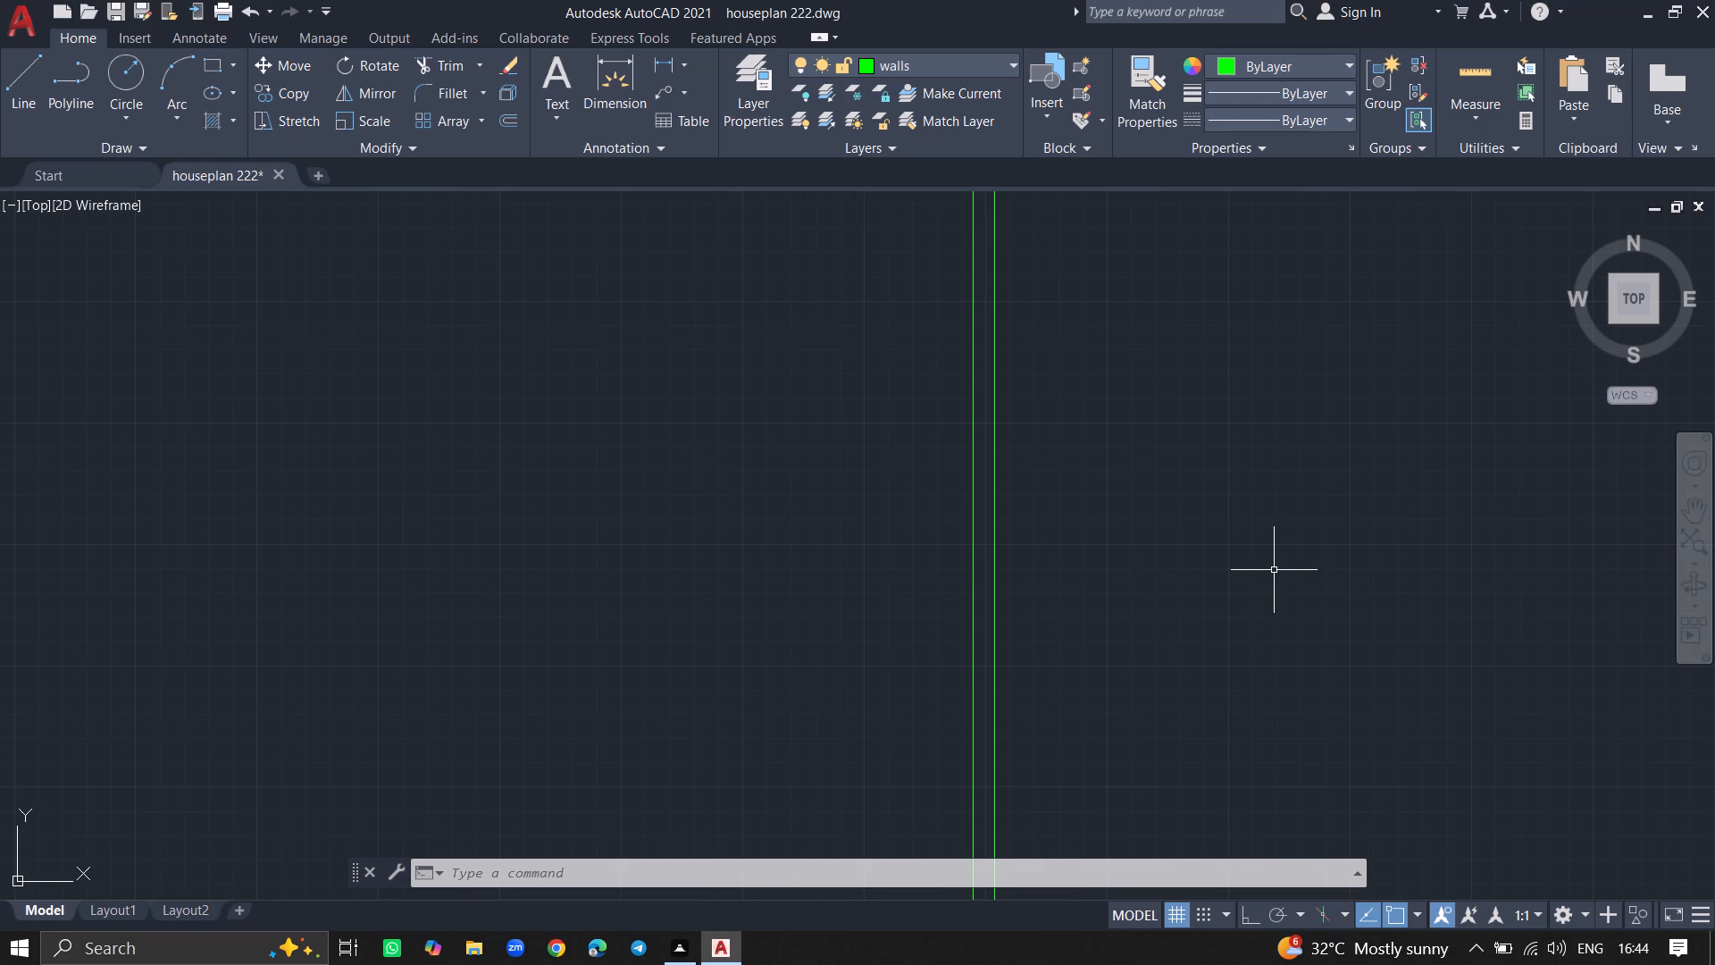
ctrl+scroll(1274, 570, down, 2)
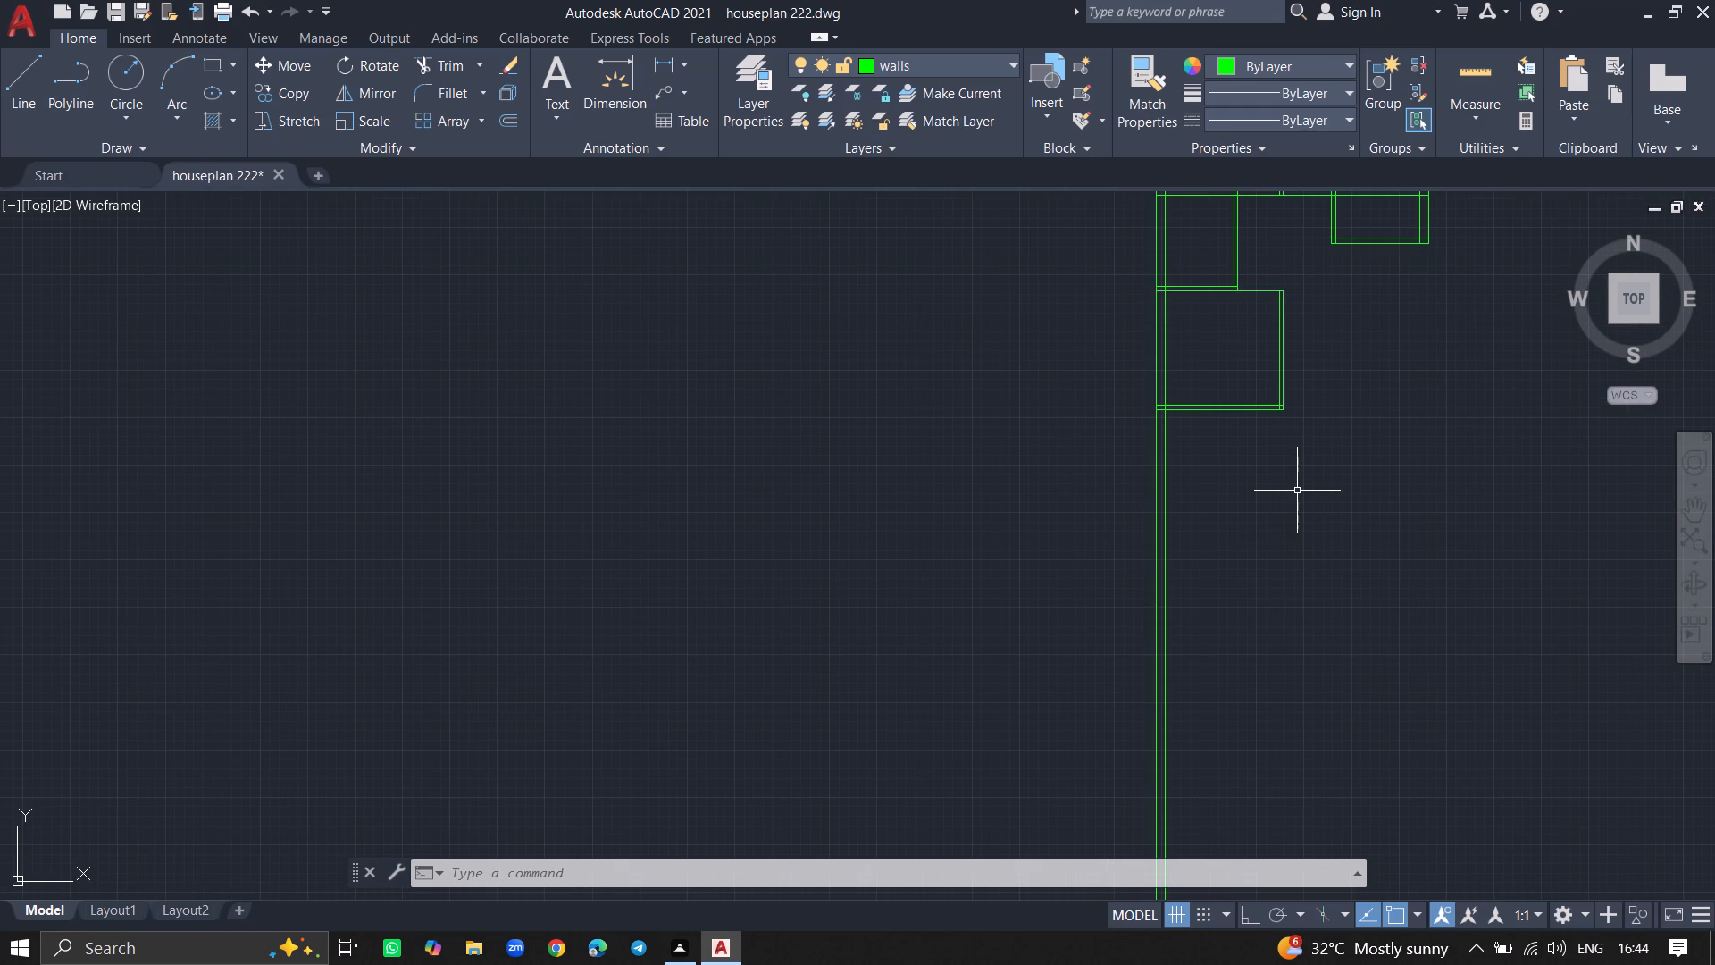
ctrl+scroll(1297, 491, up, 1)
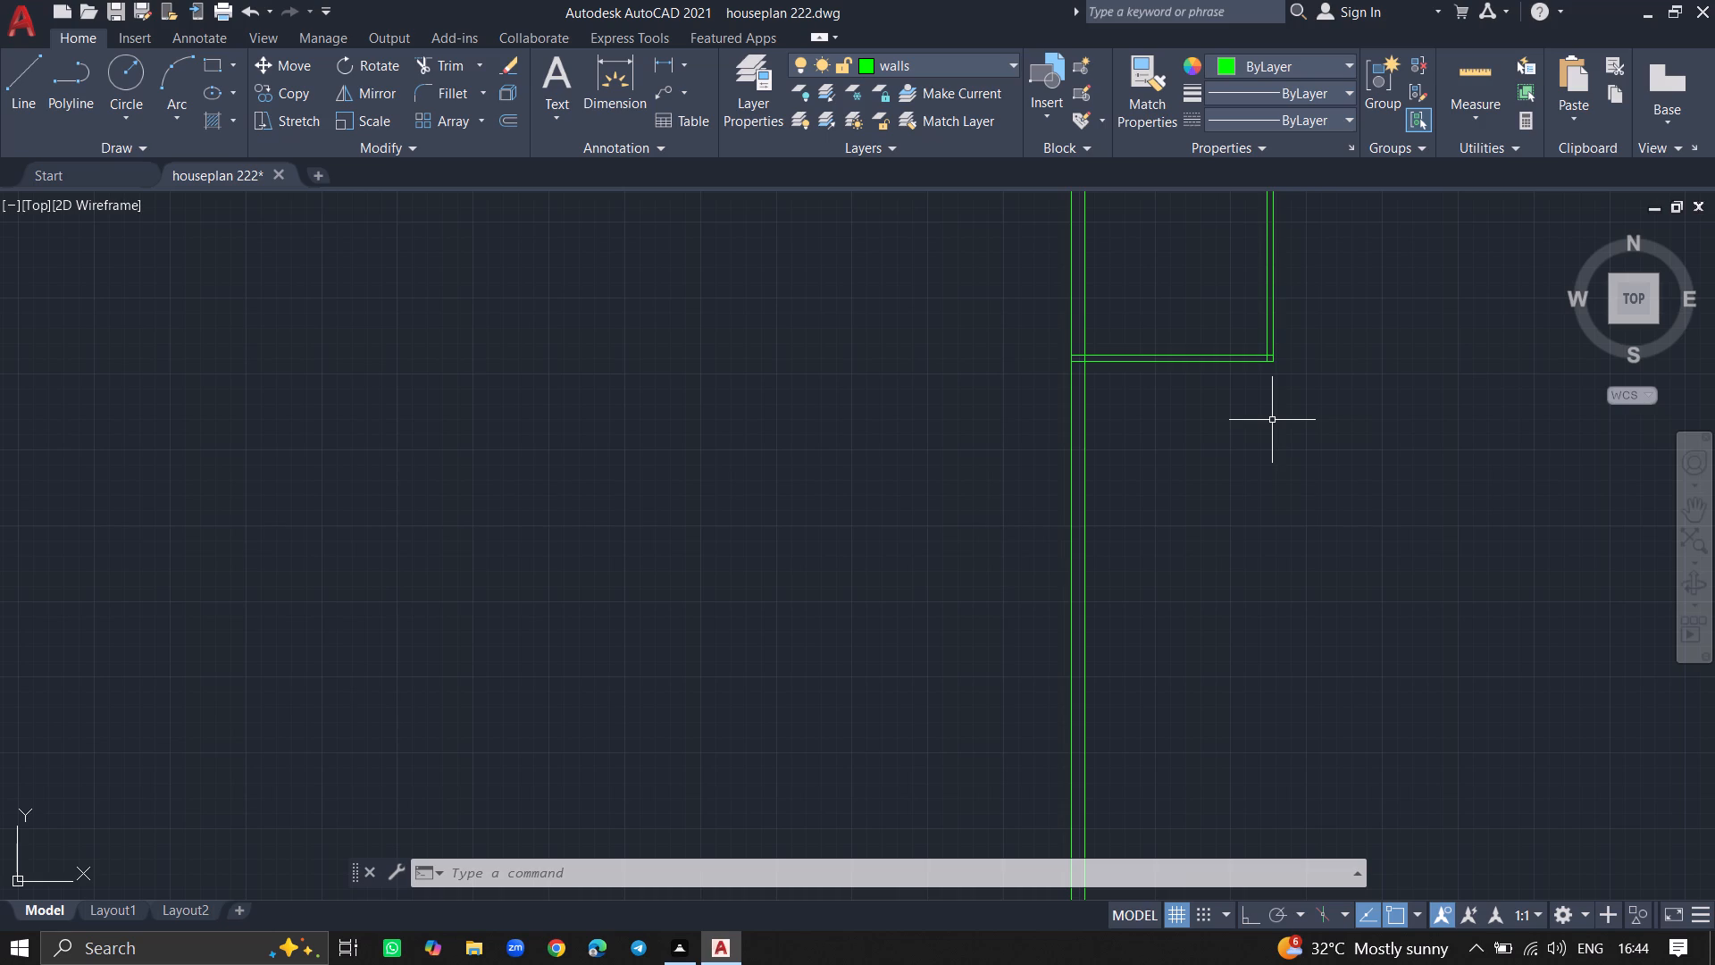
text(offset)
key(Return)
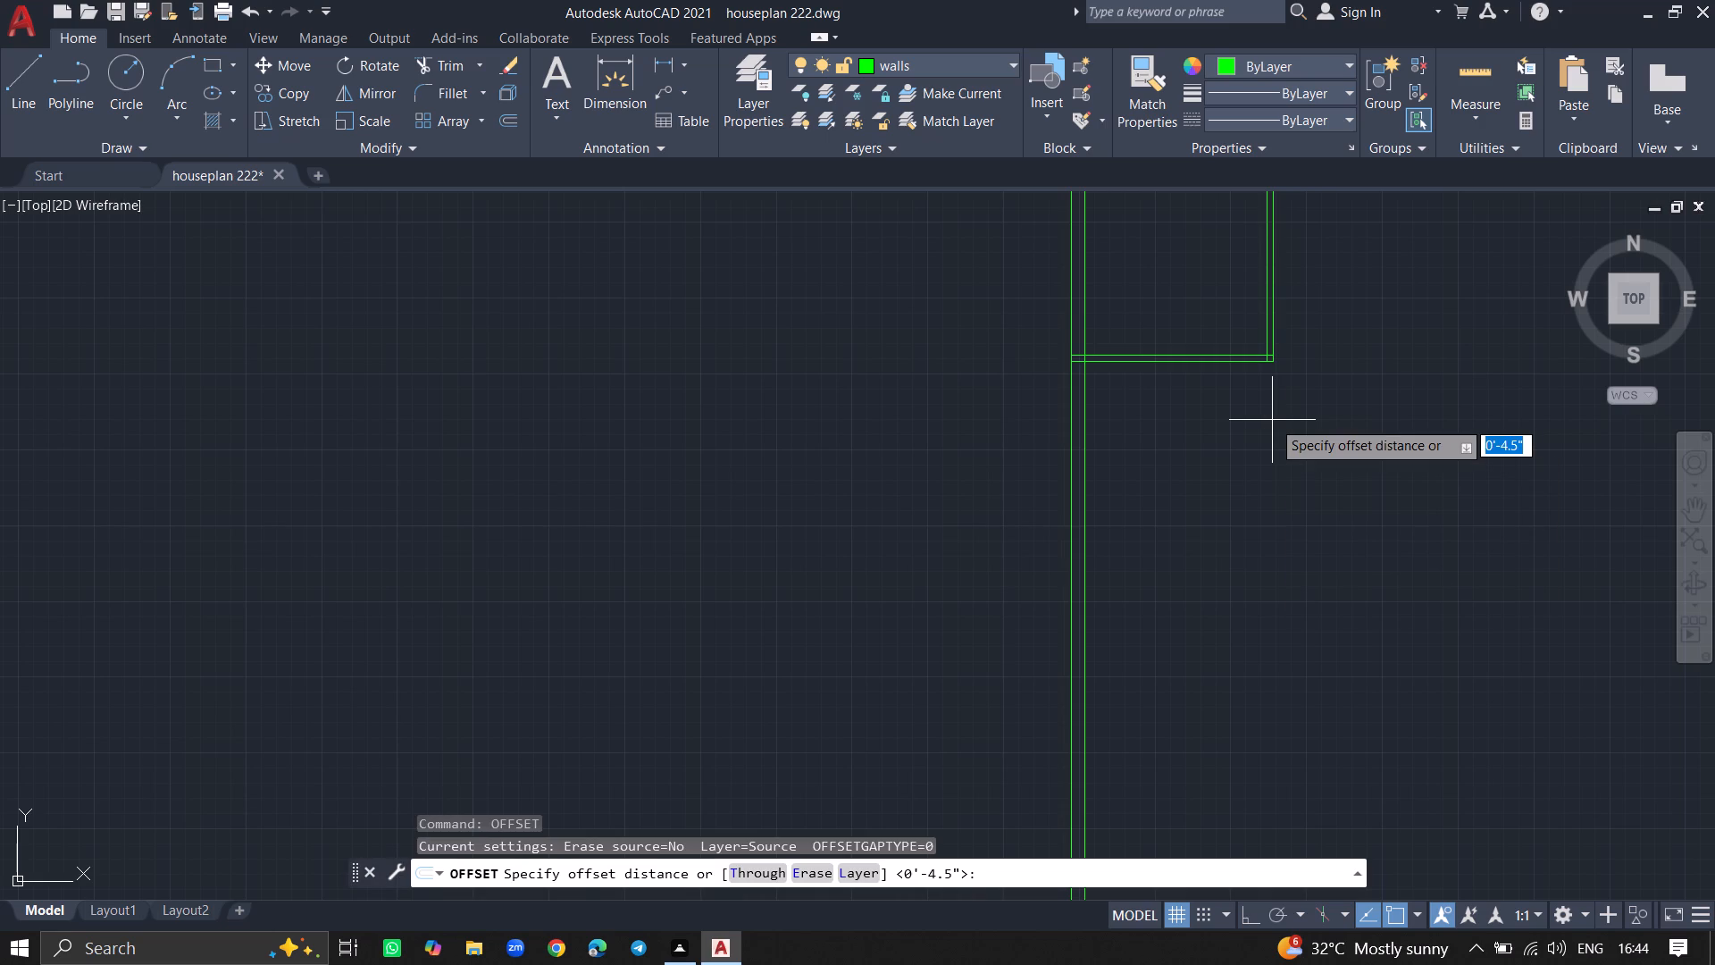
ctrl+scroll(1272, 420, up, 3)
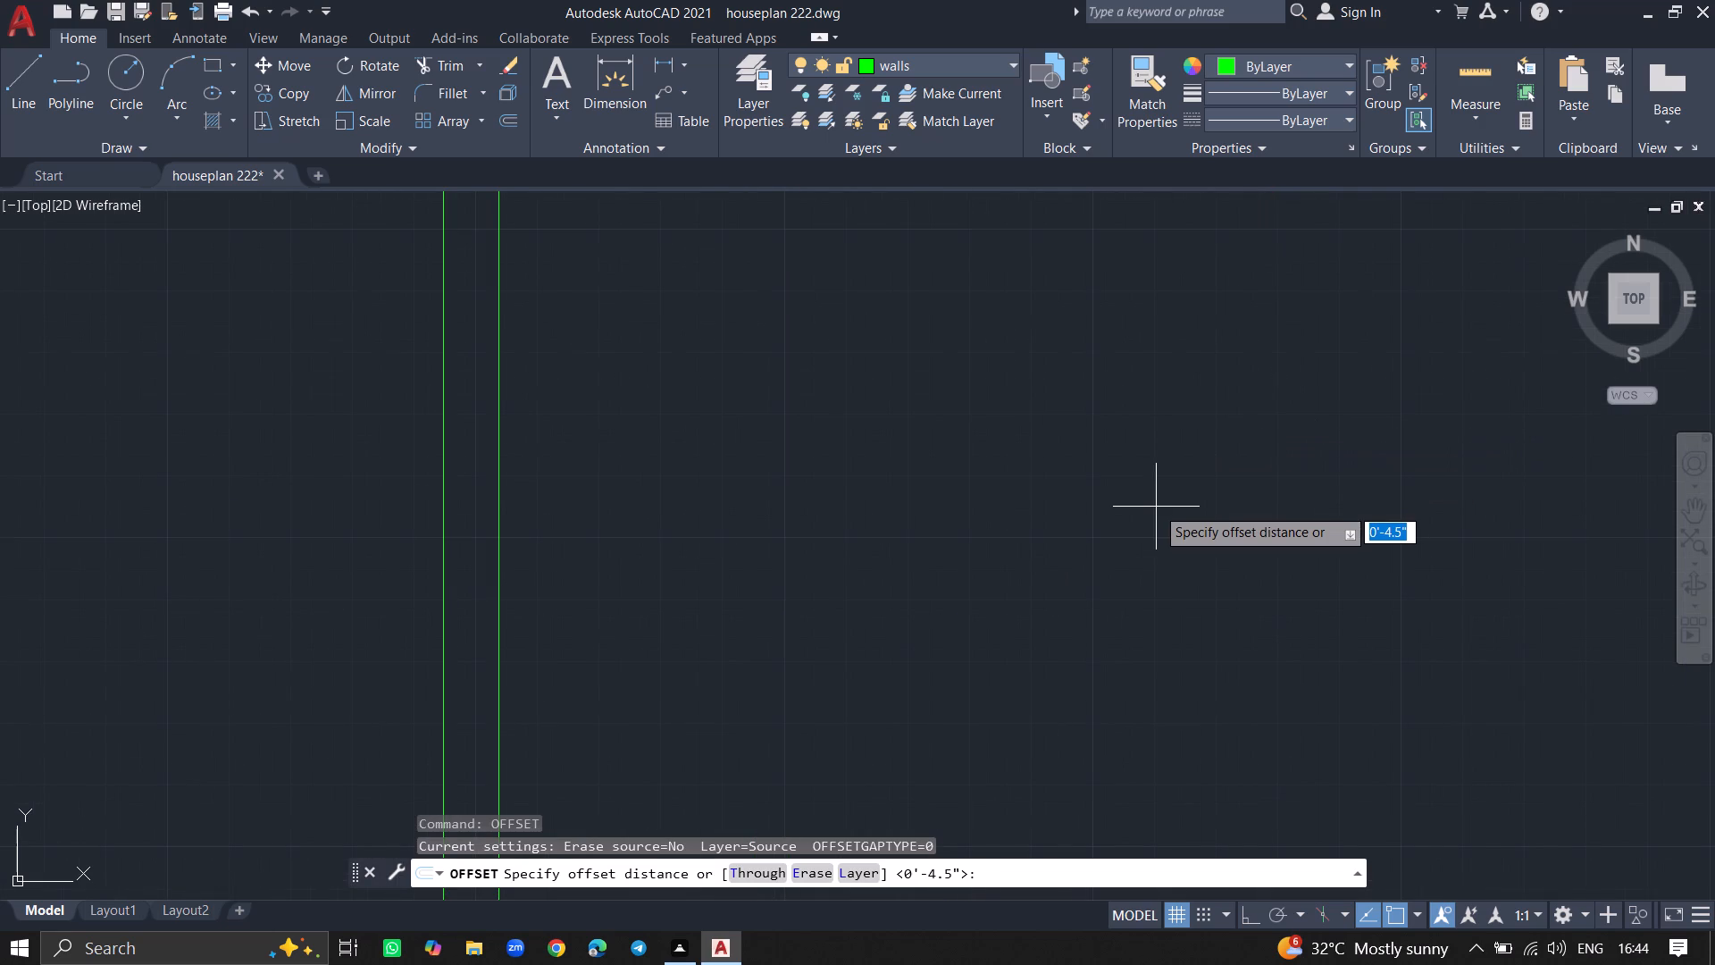
key(1)
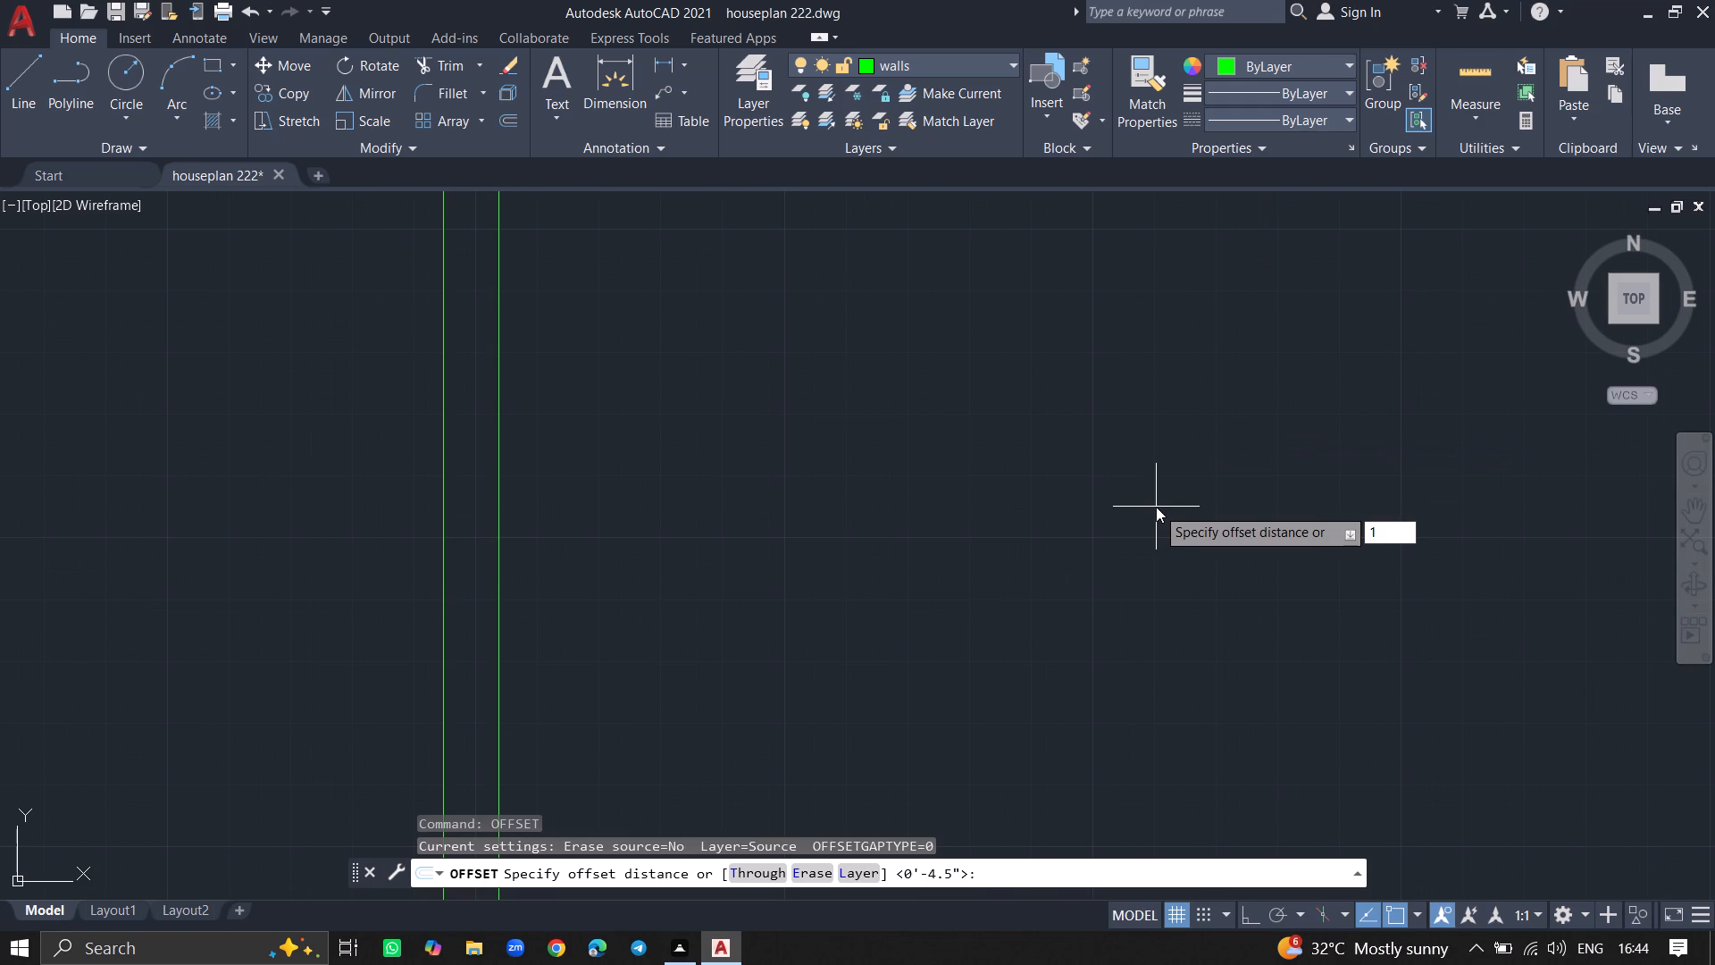
key(0)
key(apostrophe)
key(0)
key(shift+quotedbl)
key(Return)
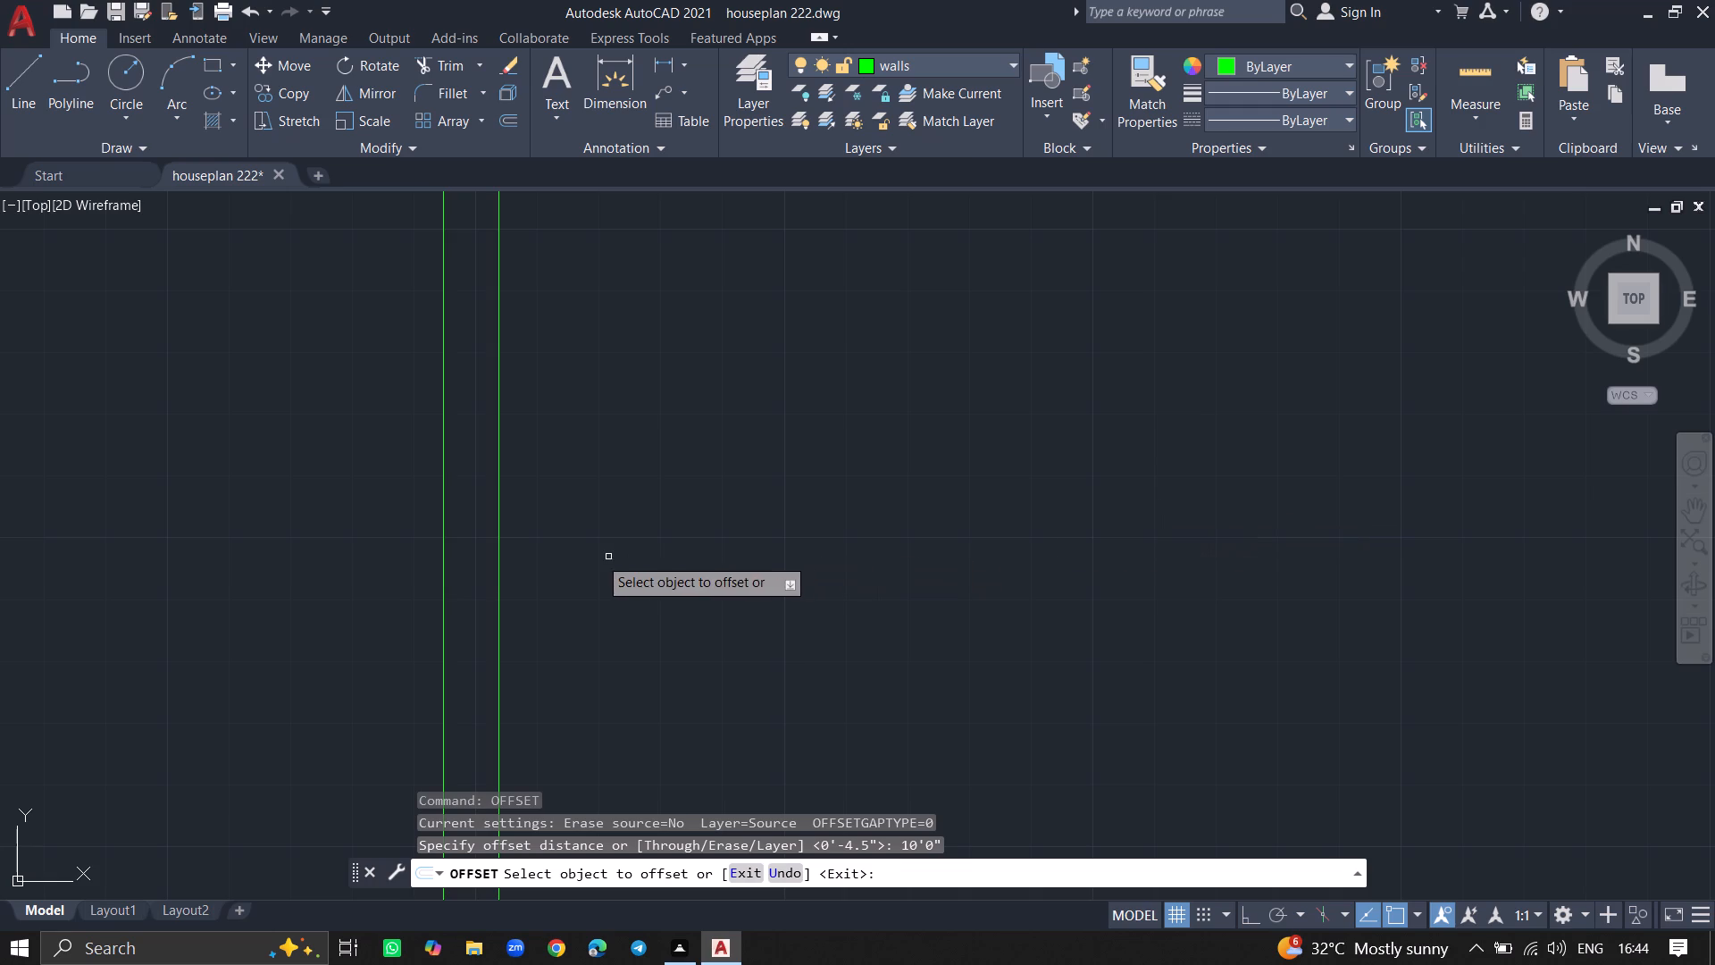
drag(497, 546, 508, 544)
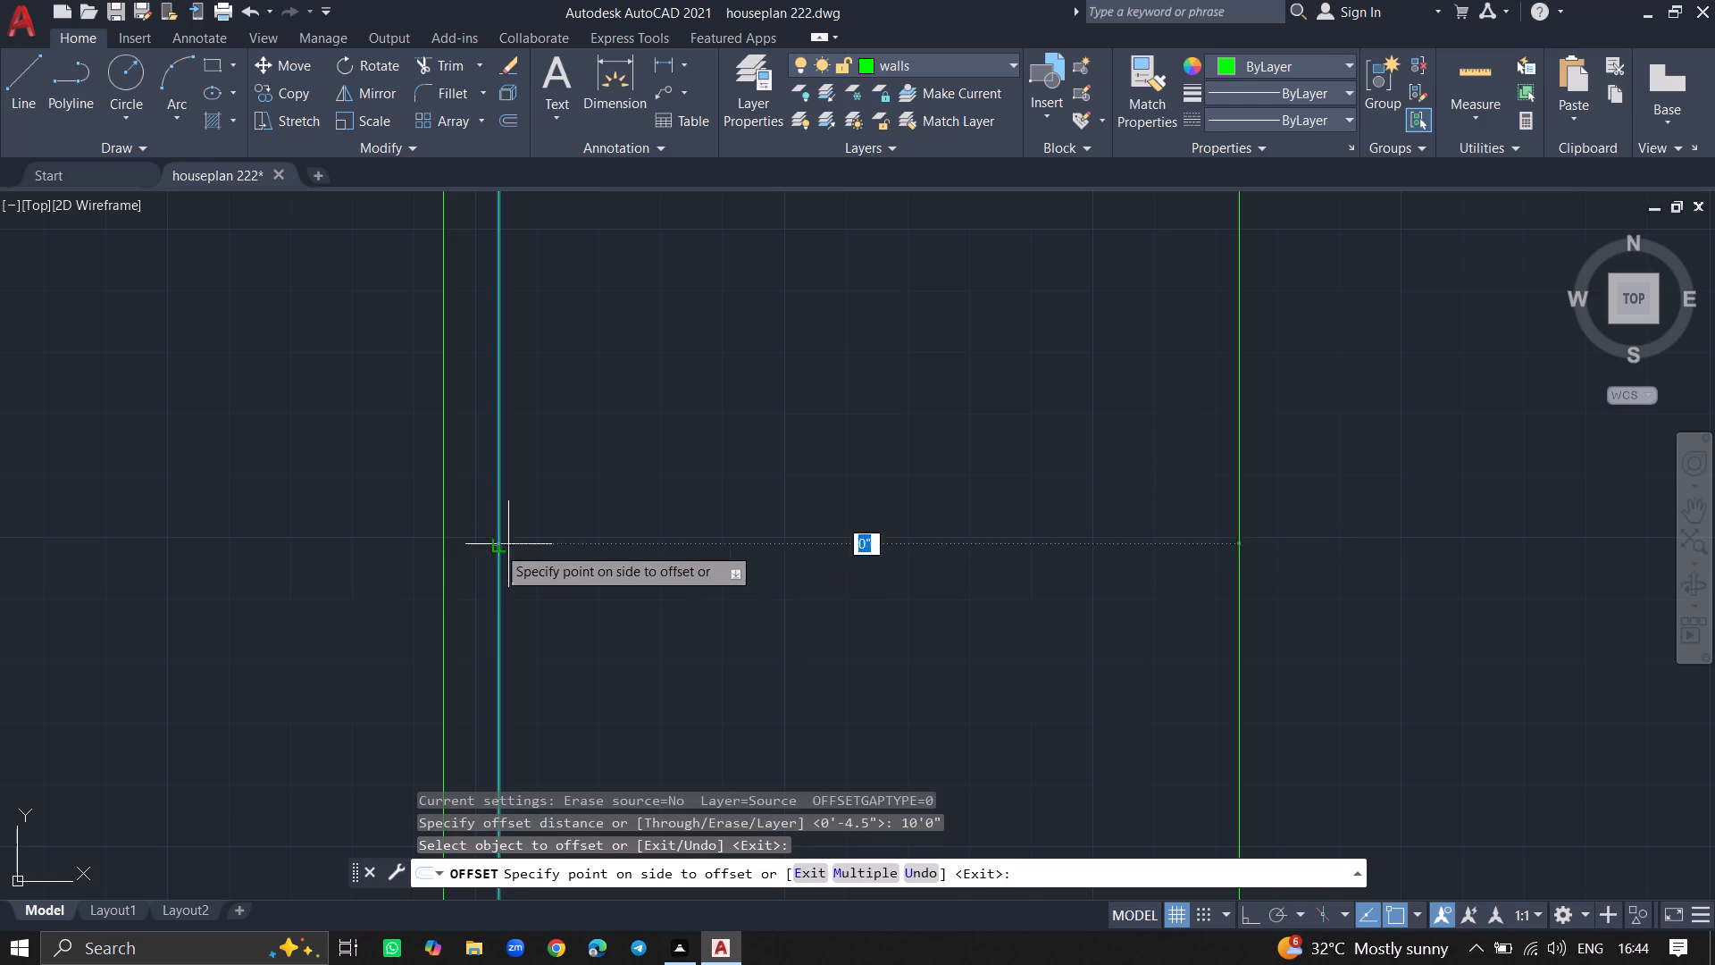
drag(508, 544, 634, 550)
click(634, 550)
ctrl+scroll(634, 550, down, 2)
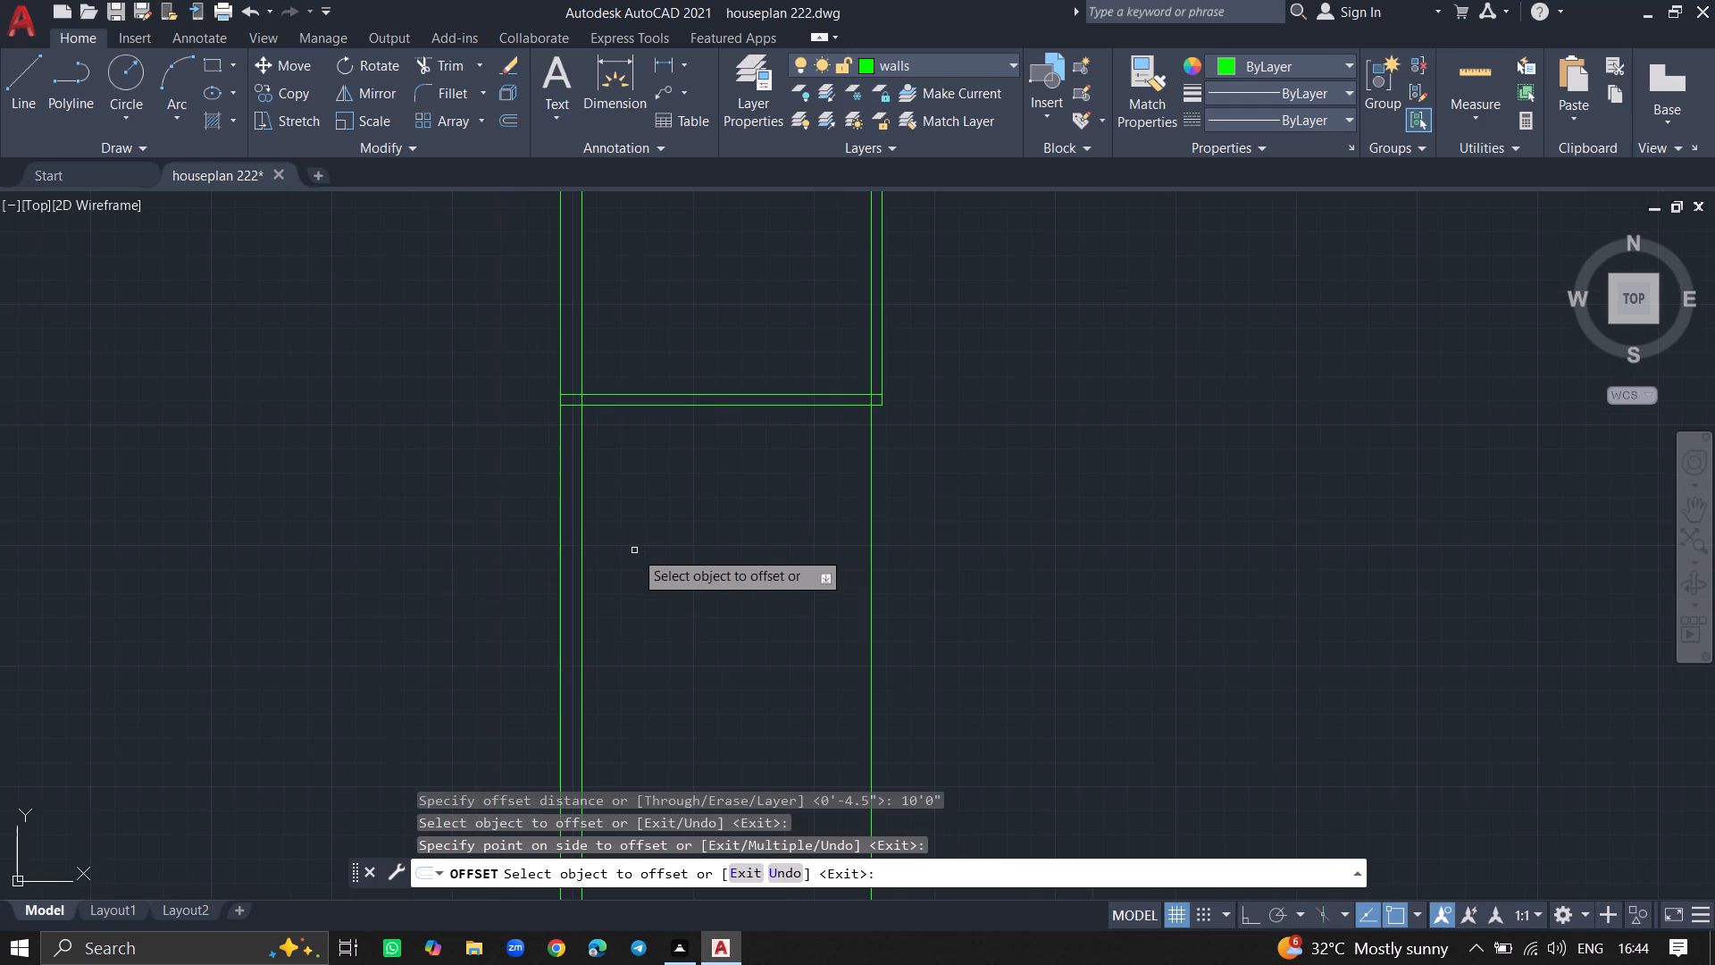
key(Return)
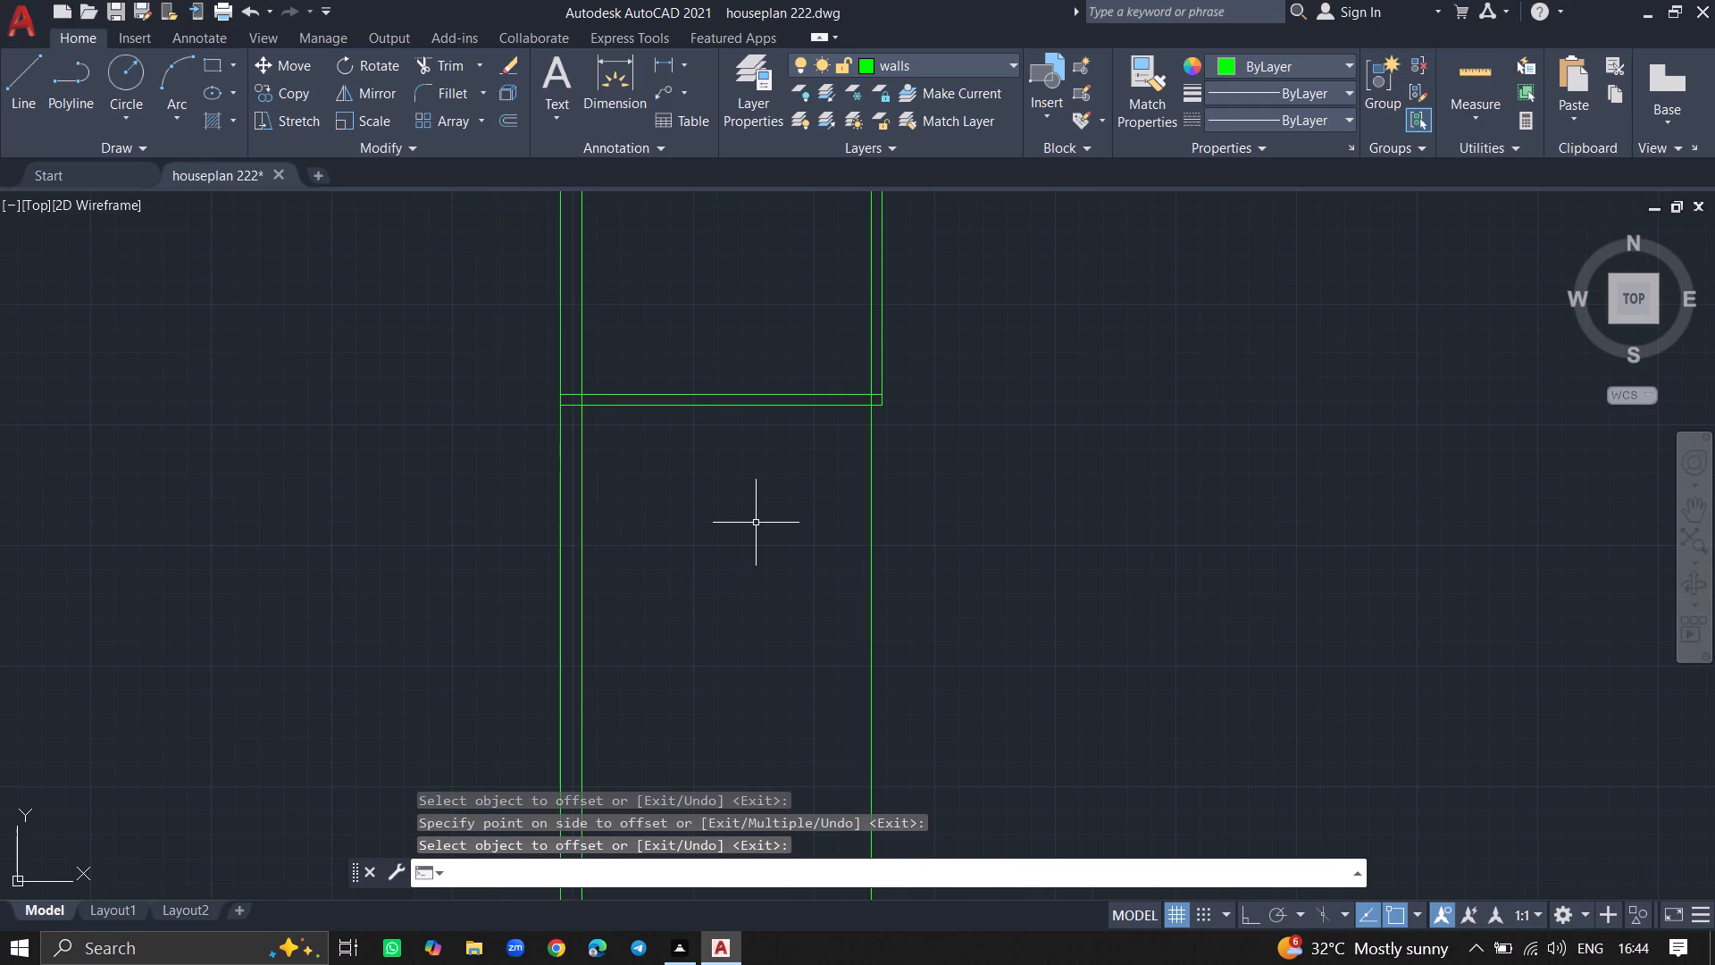
Offset the lower room's new right-hand vertical line 4.5" outward for the partition thickness.
text(offset)
key(Return)
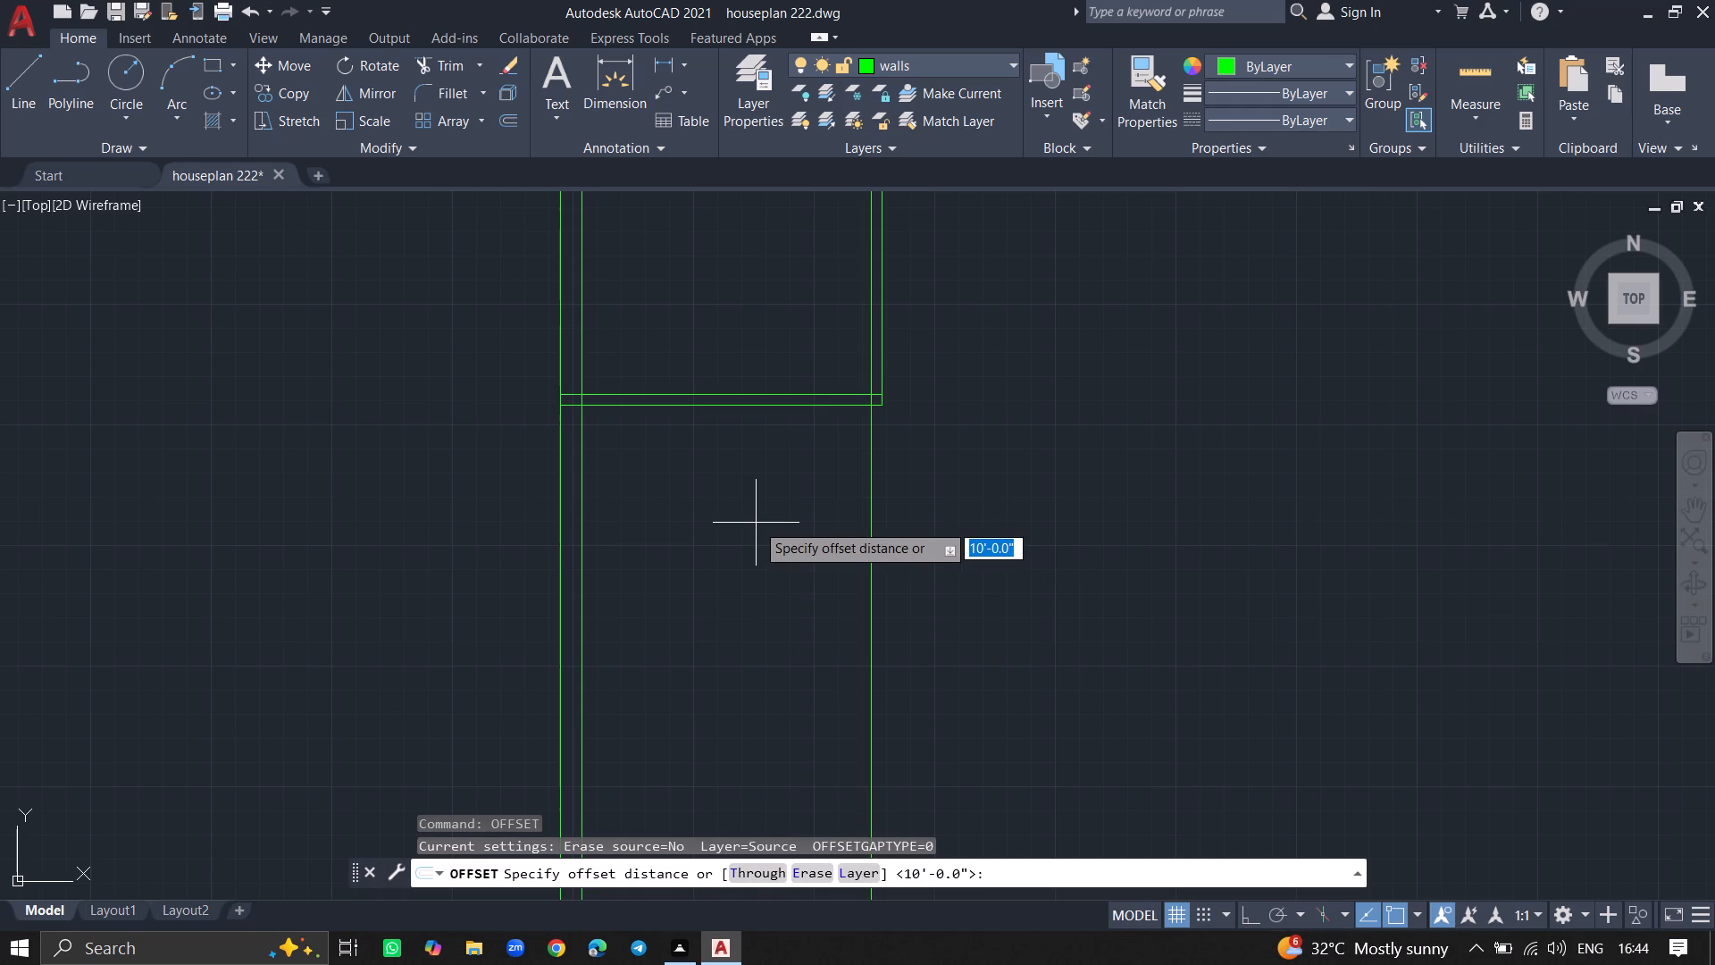
key(4)
text(.5)
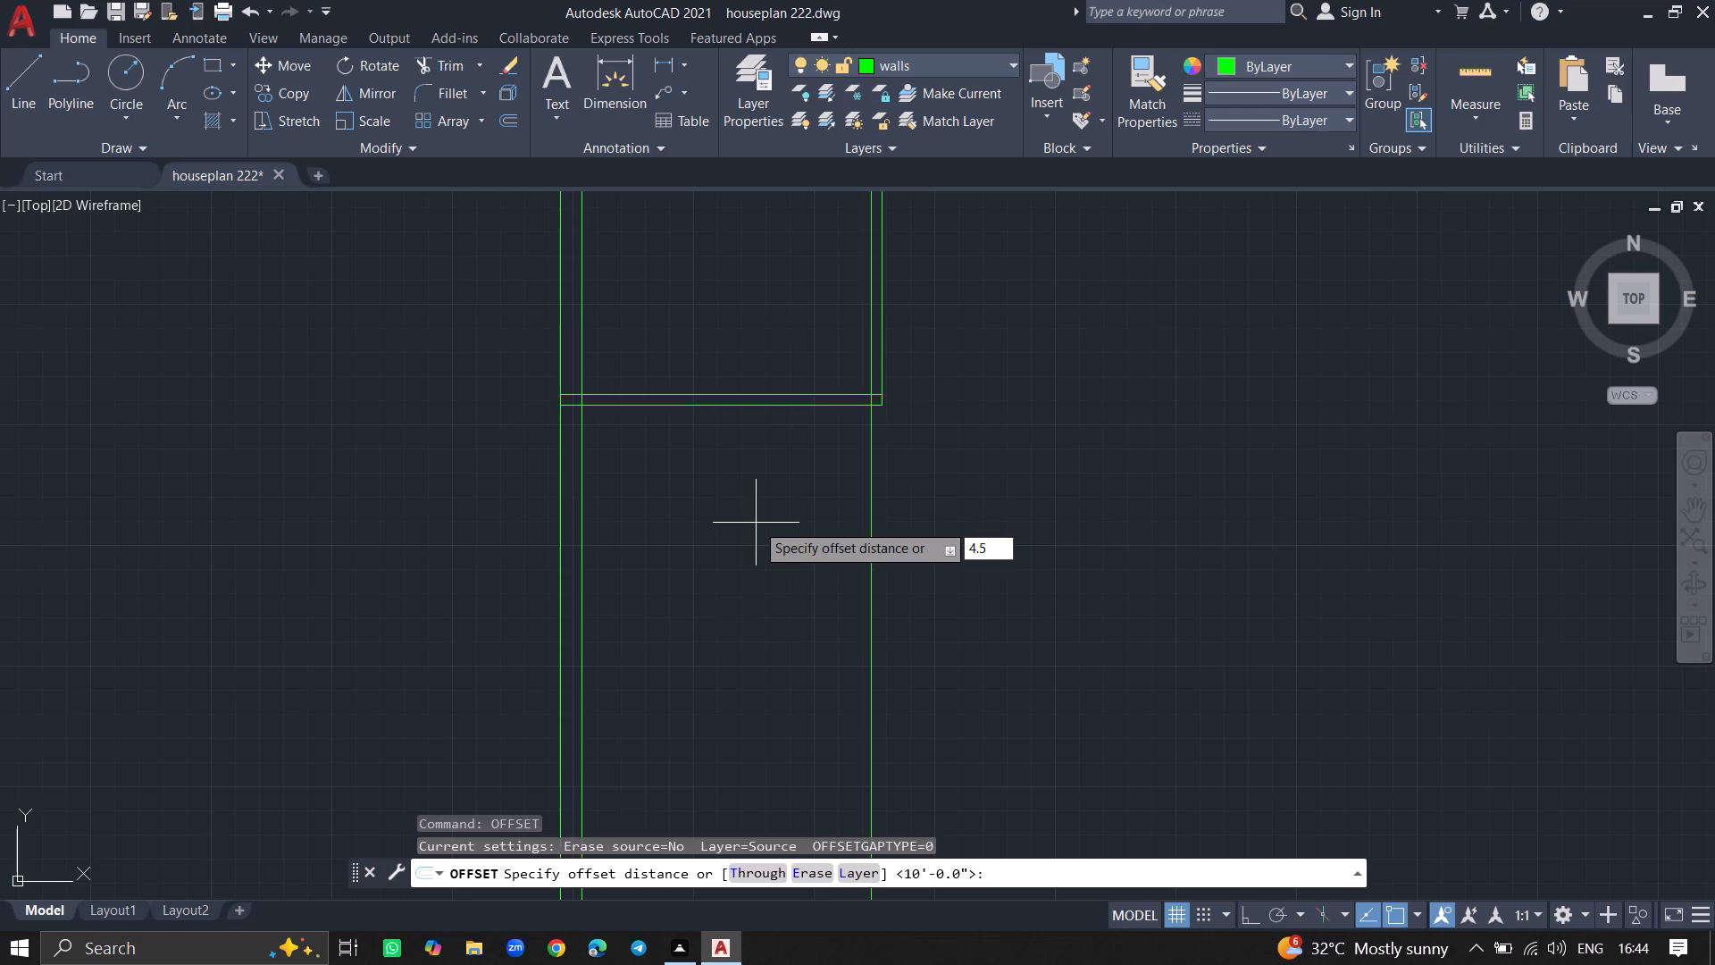
key(shift+quotedbl)
key(Return)
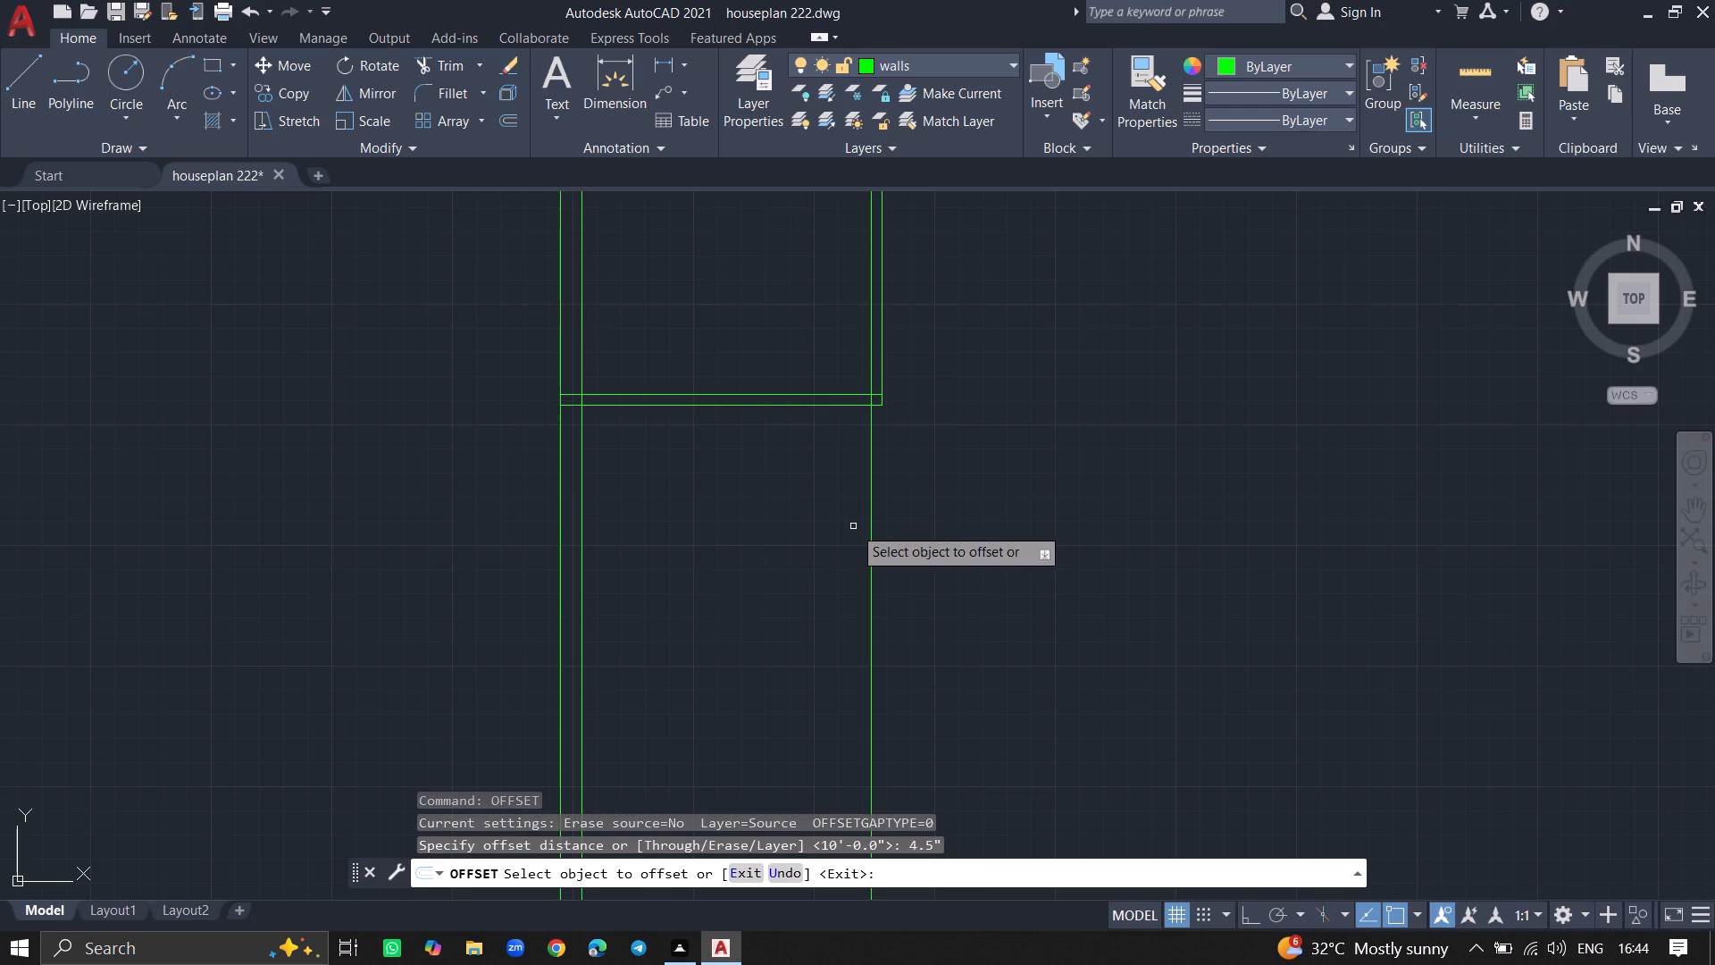
click(874, 526)
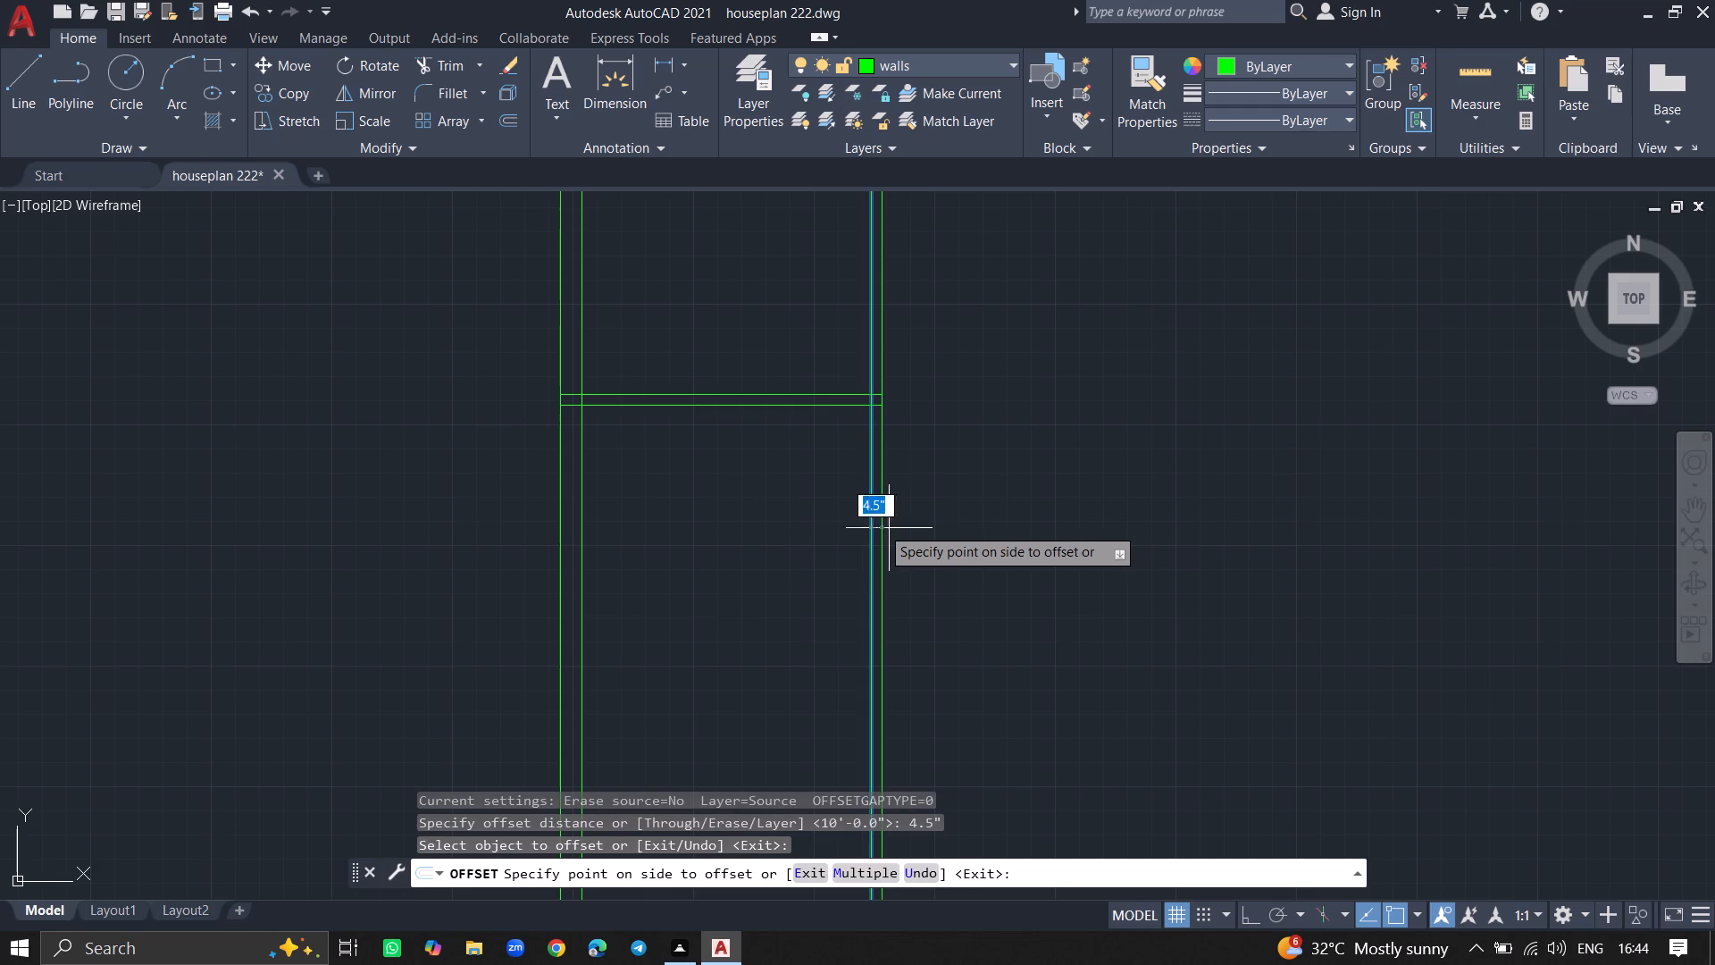
click(904, 532)
key(Return)
Trim both lines of the new vertical partition between the upper rooms' bottom wall and the lower room's top line.
ctrl+scroll(904, 532, down, 1)
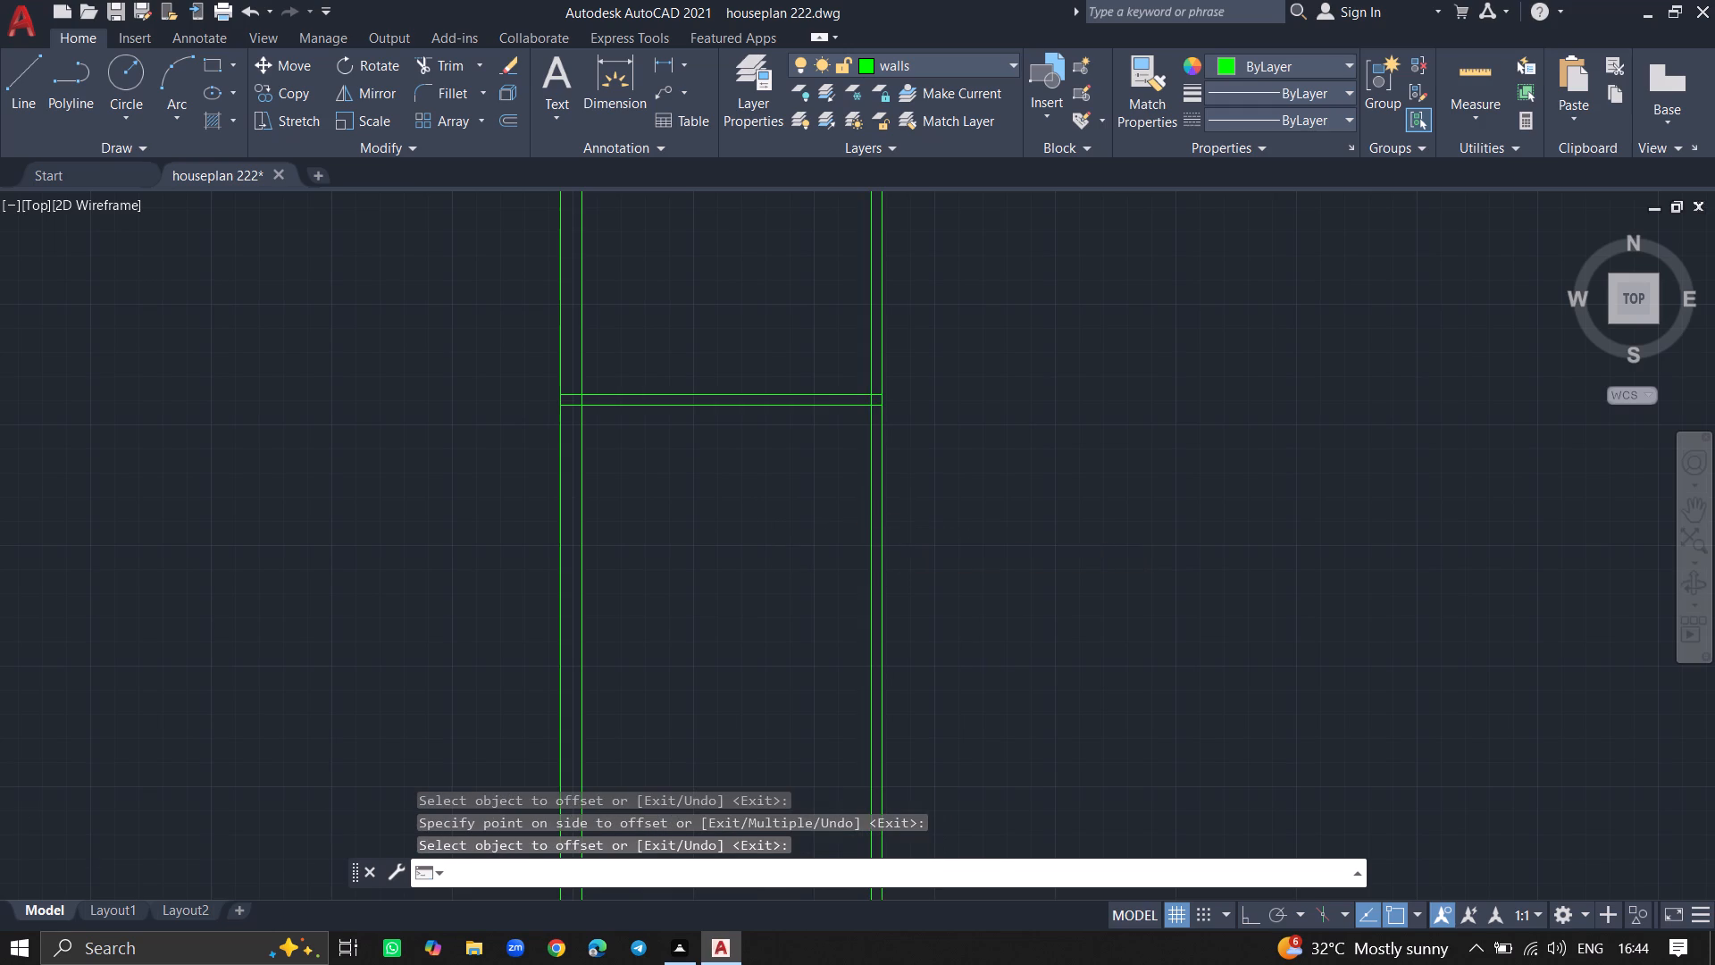
ctrl+scroll(904, 532, down, 1)
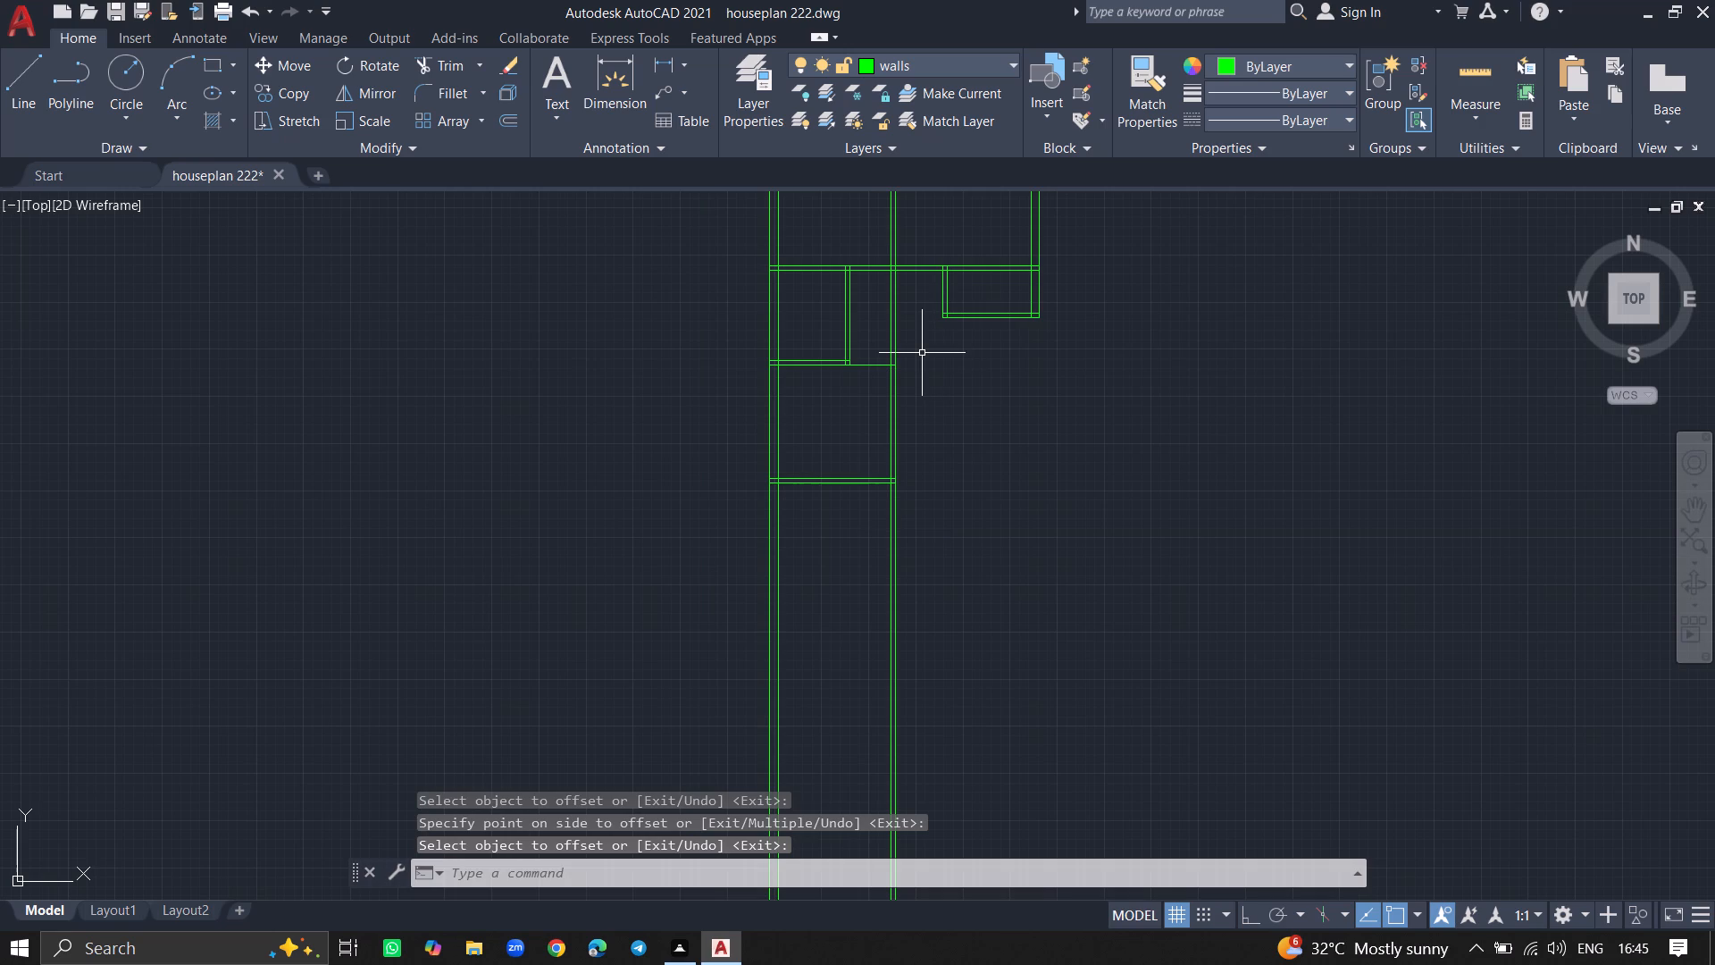
text(trim)
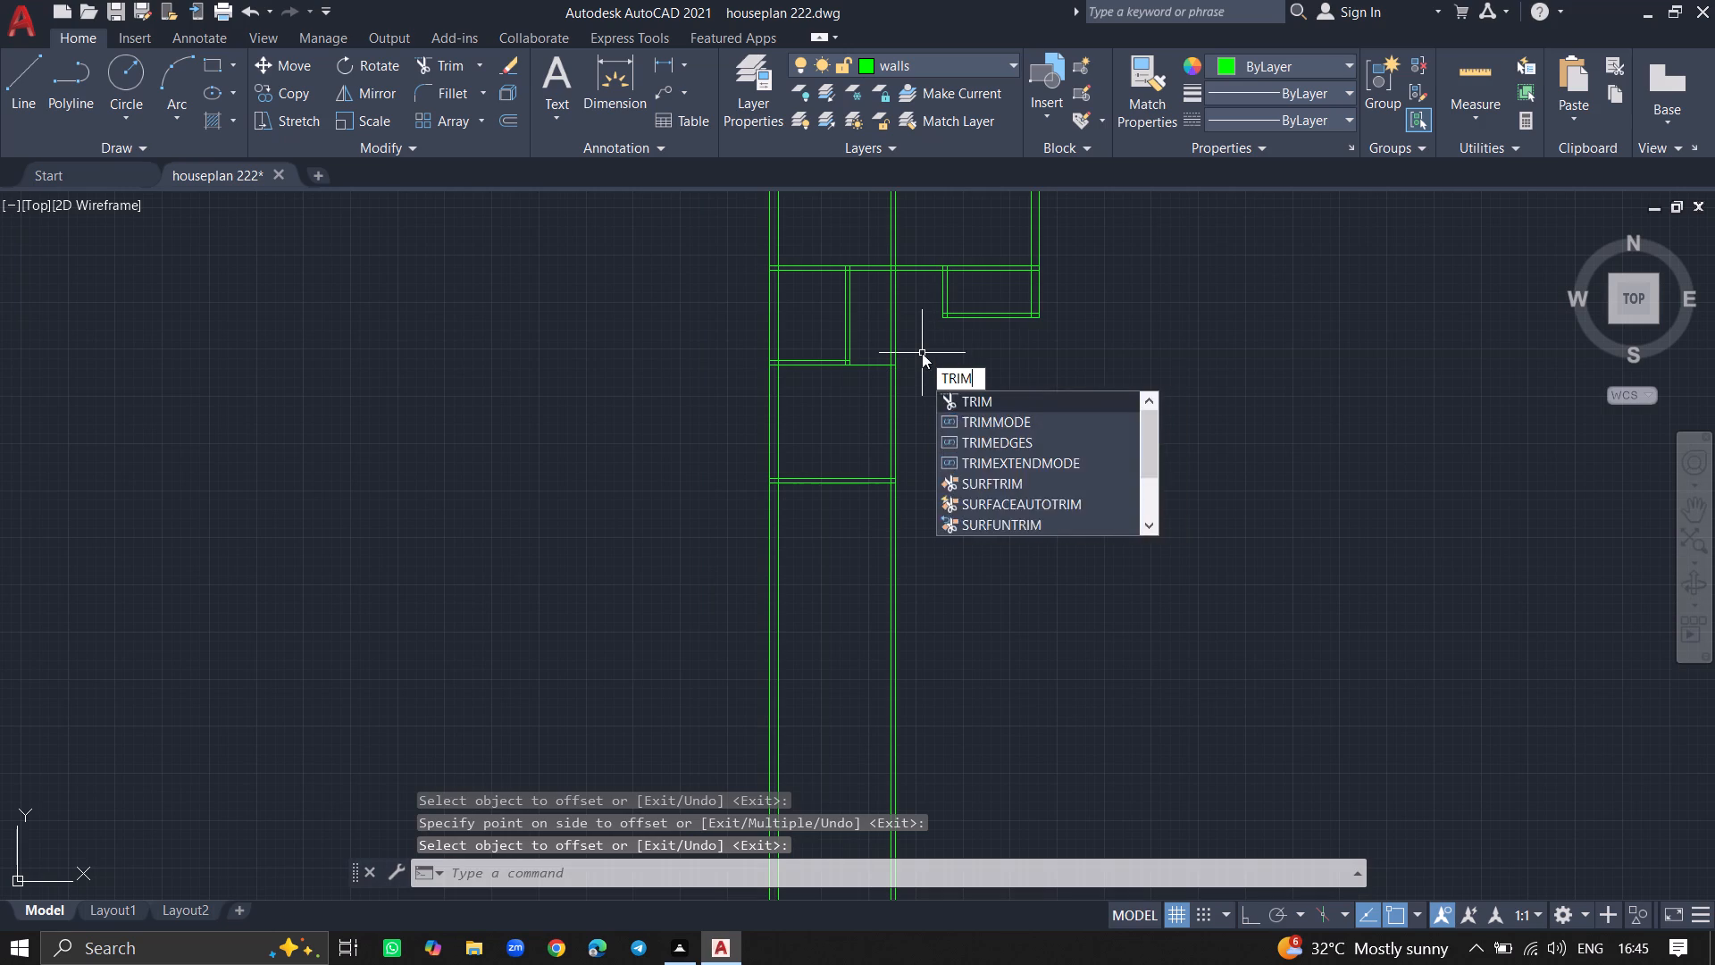
key(Return)
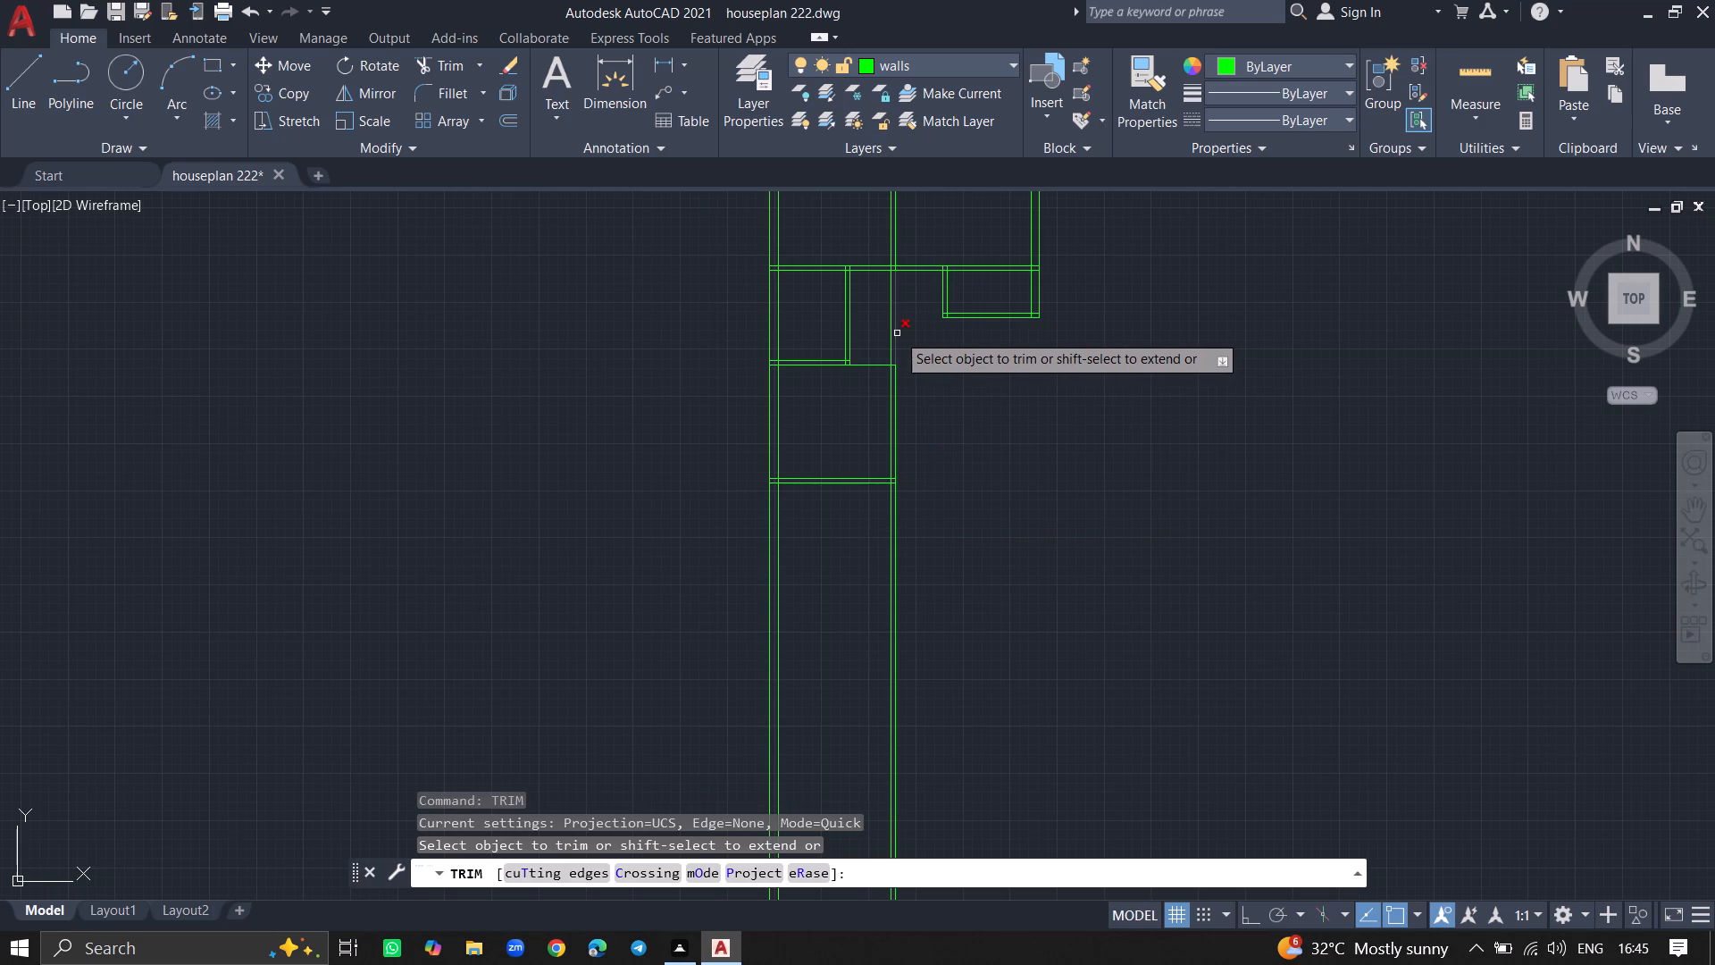
click(897, 333)
click(890, 333)
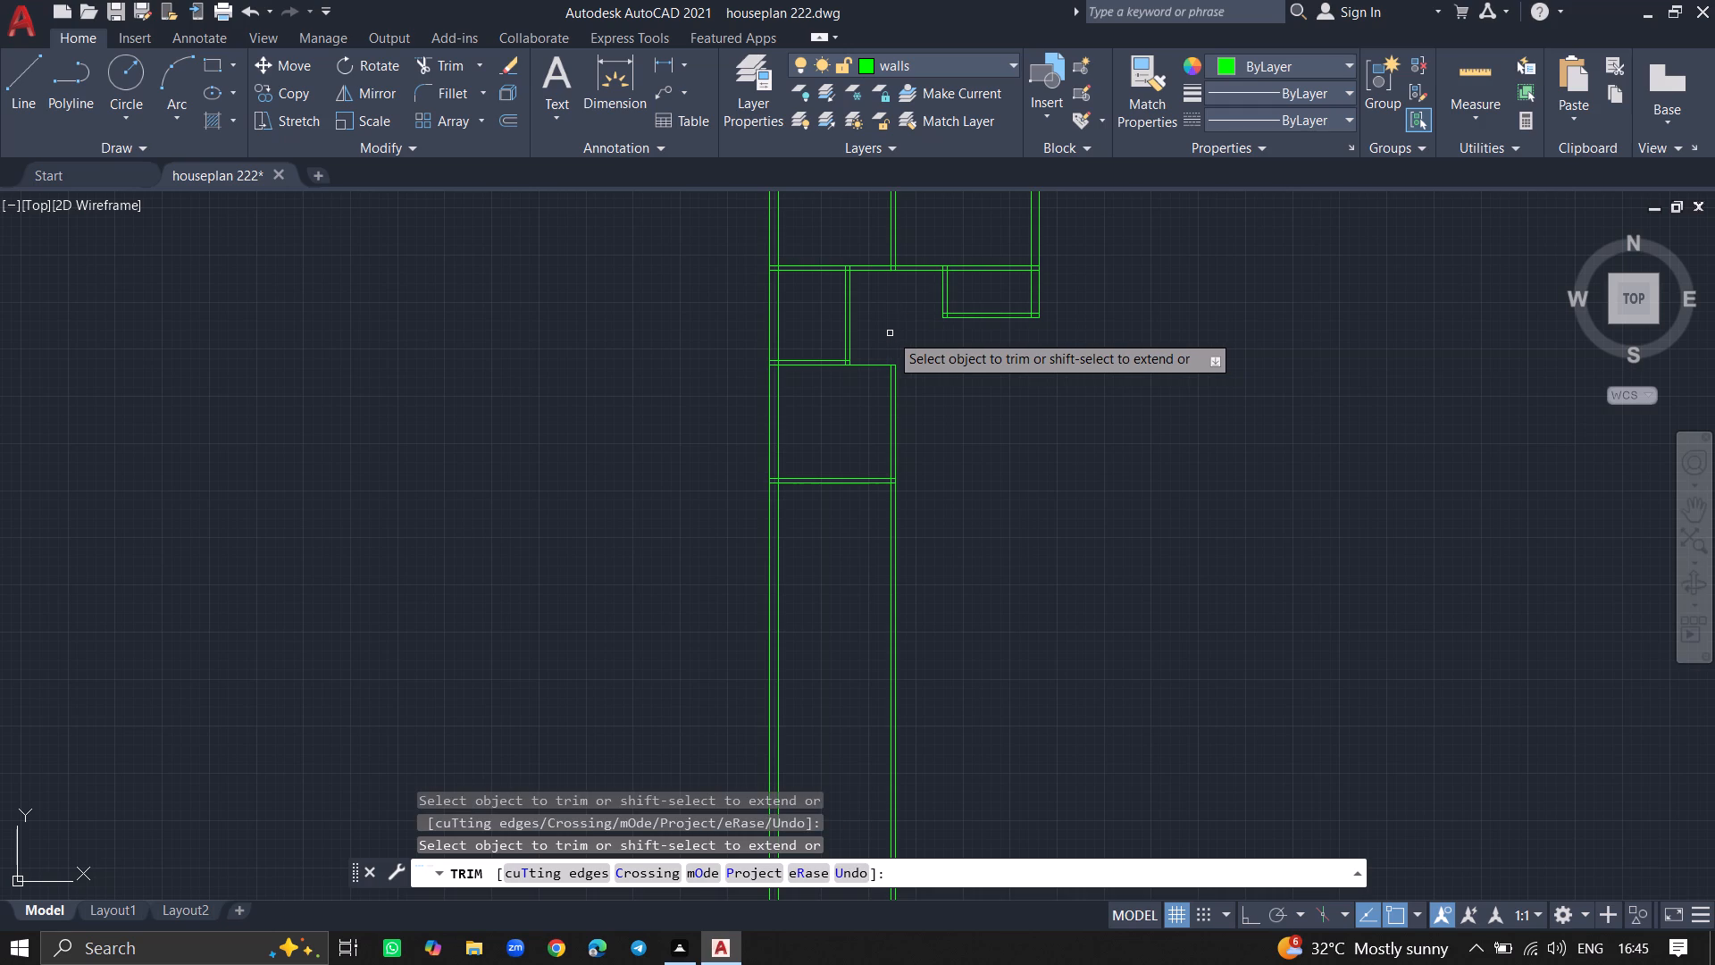
key(Return)
Save the house-plan drawing.
key(ctrl+s)
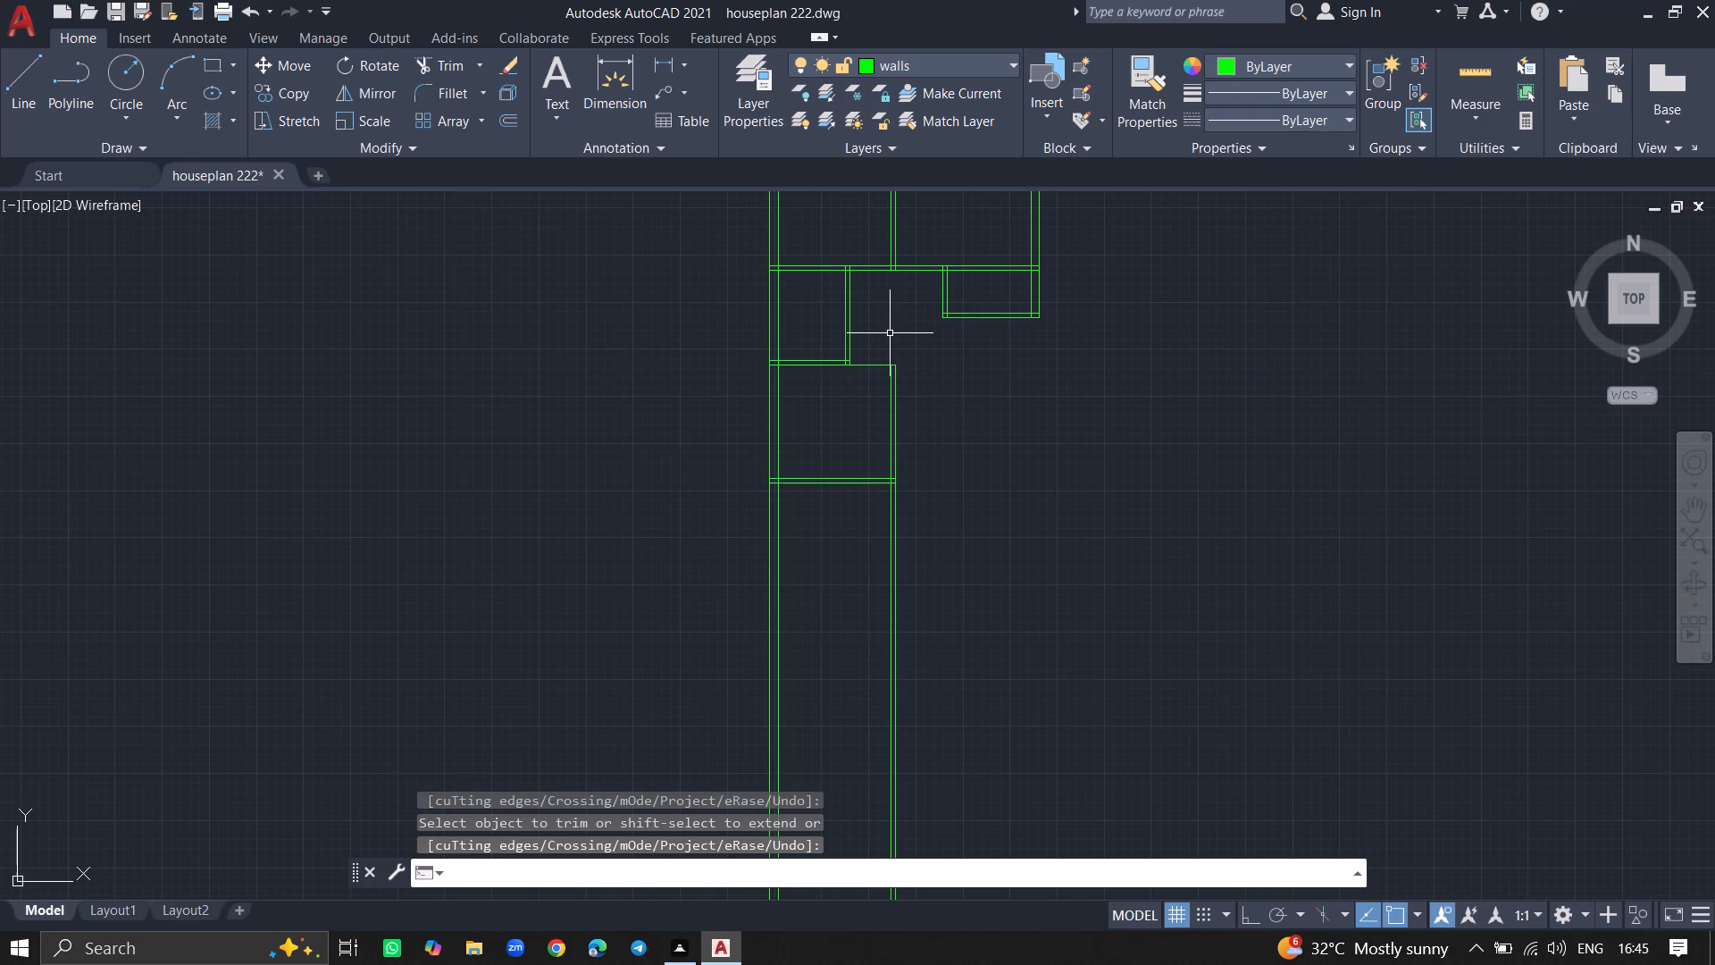
key(ctrl+s)
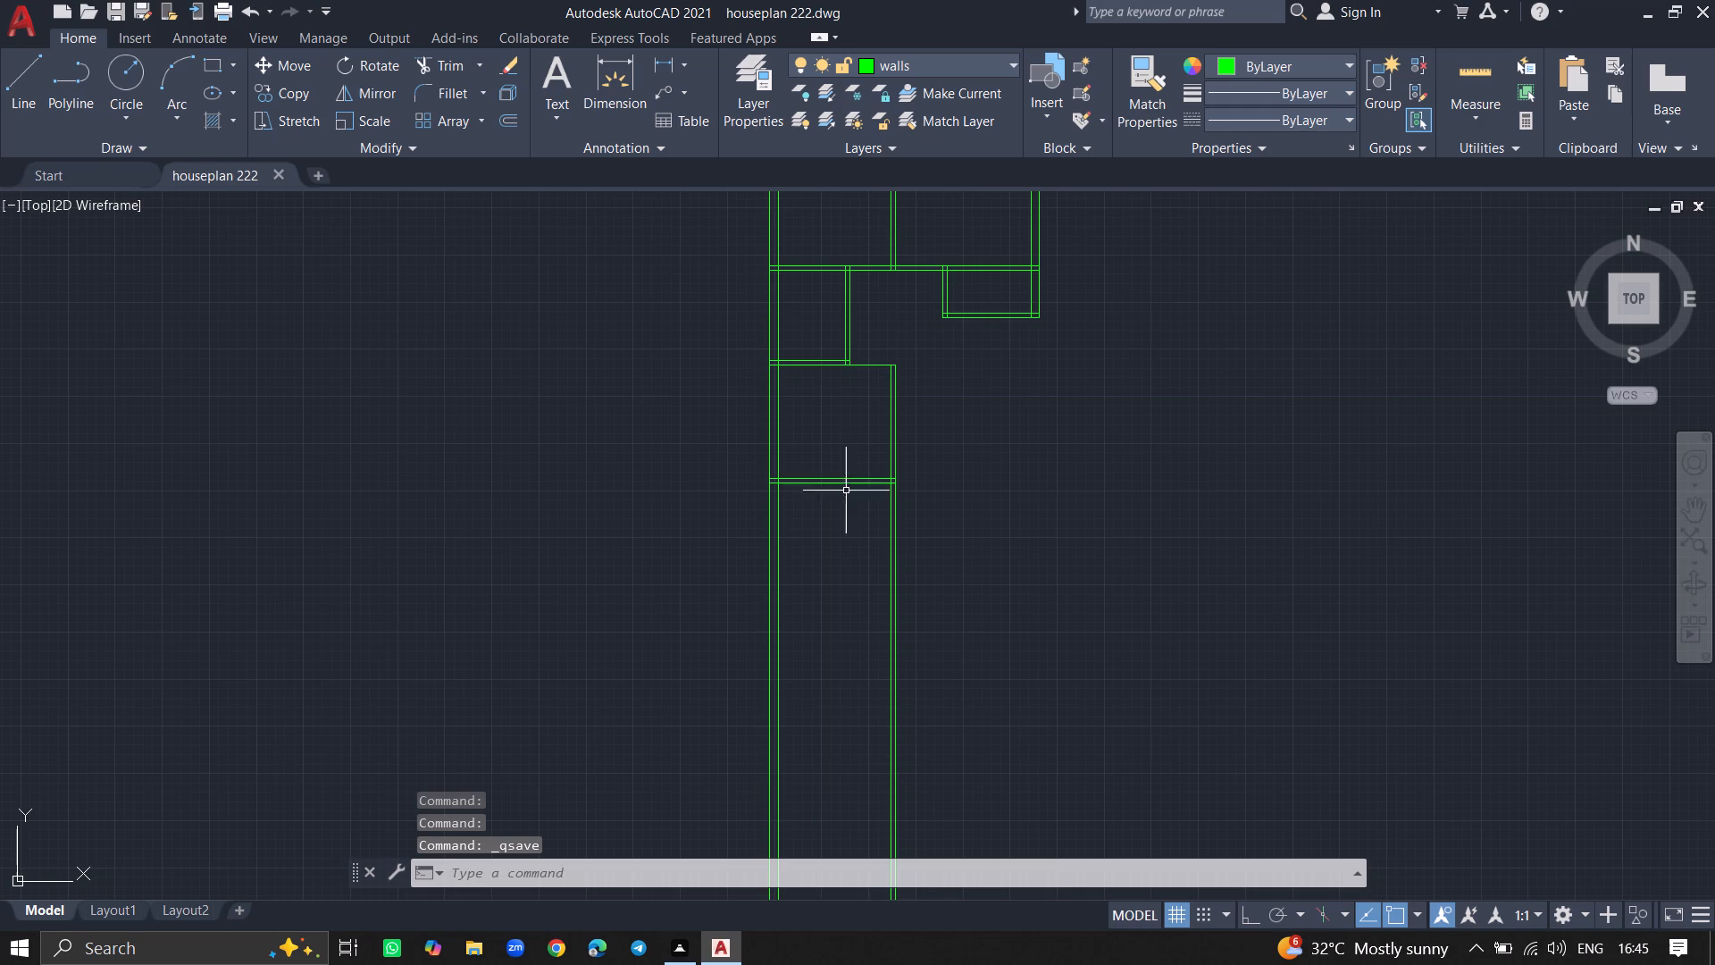
Offset the lower line of the lower room's bottom partition 8'6" downward for the next room.
ctrl+scroll(833, 569, up, 5)
ctrl+scroll(833, 569, down, 3)
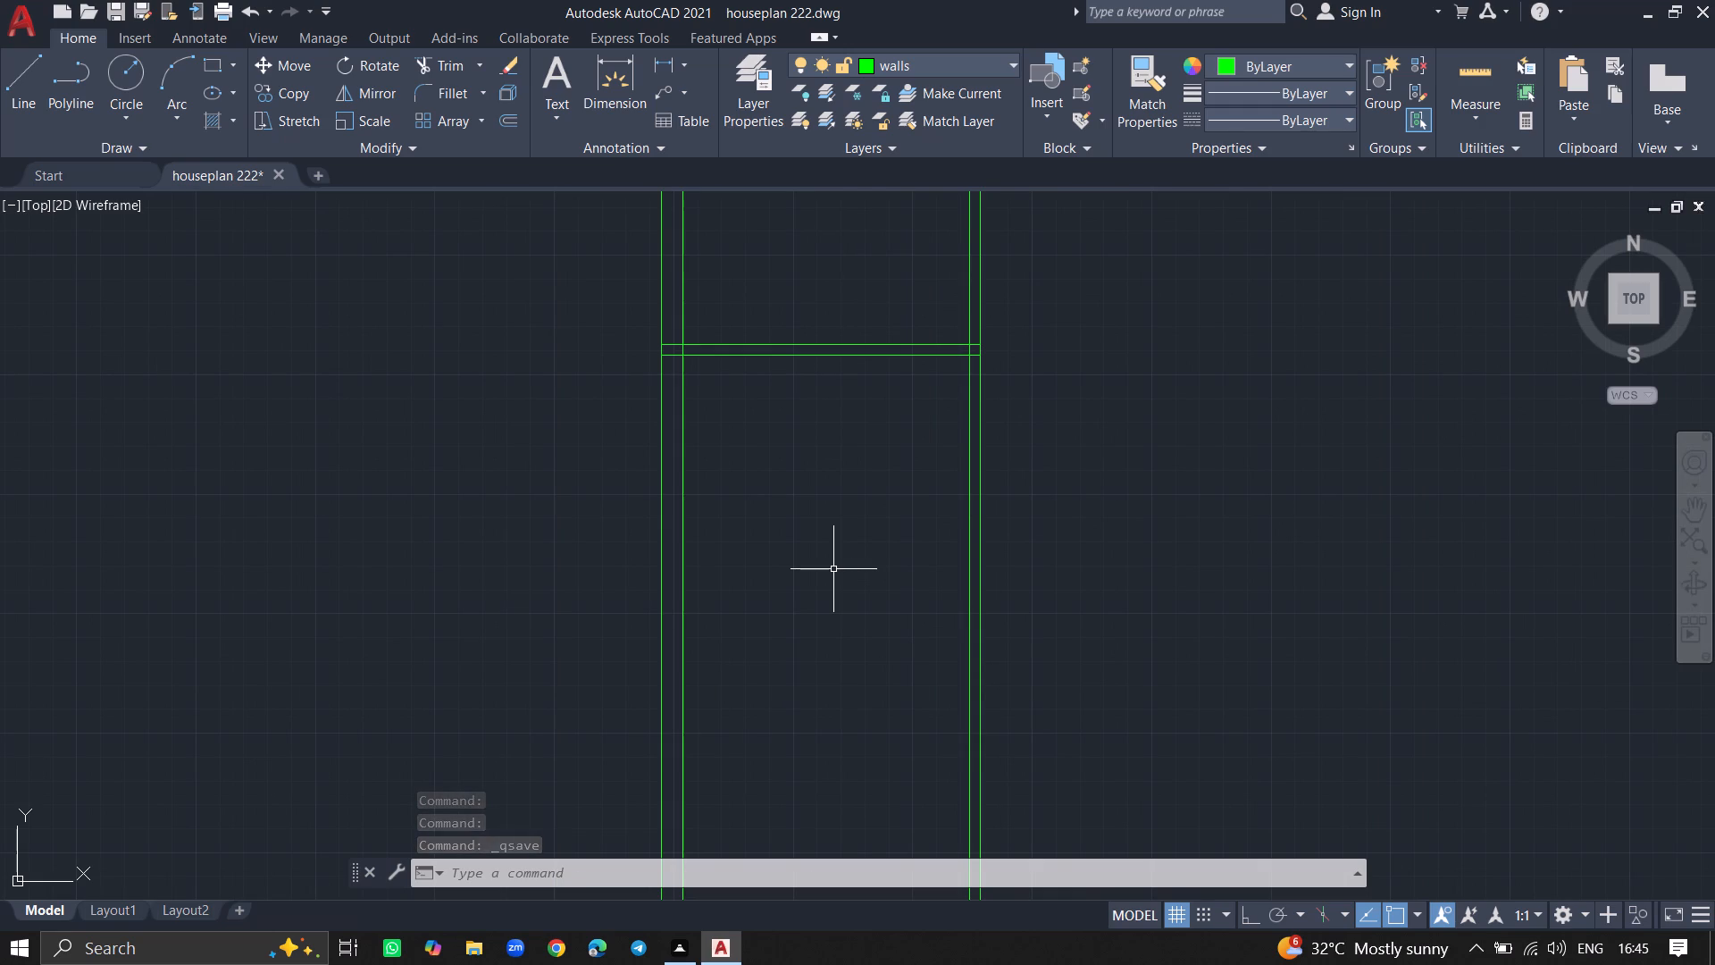
text(offset)
key(Return)
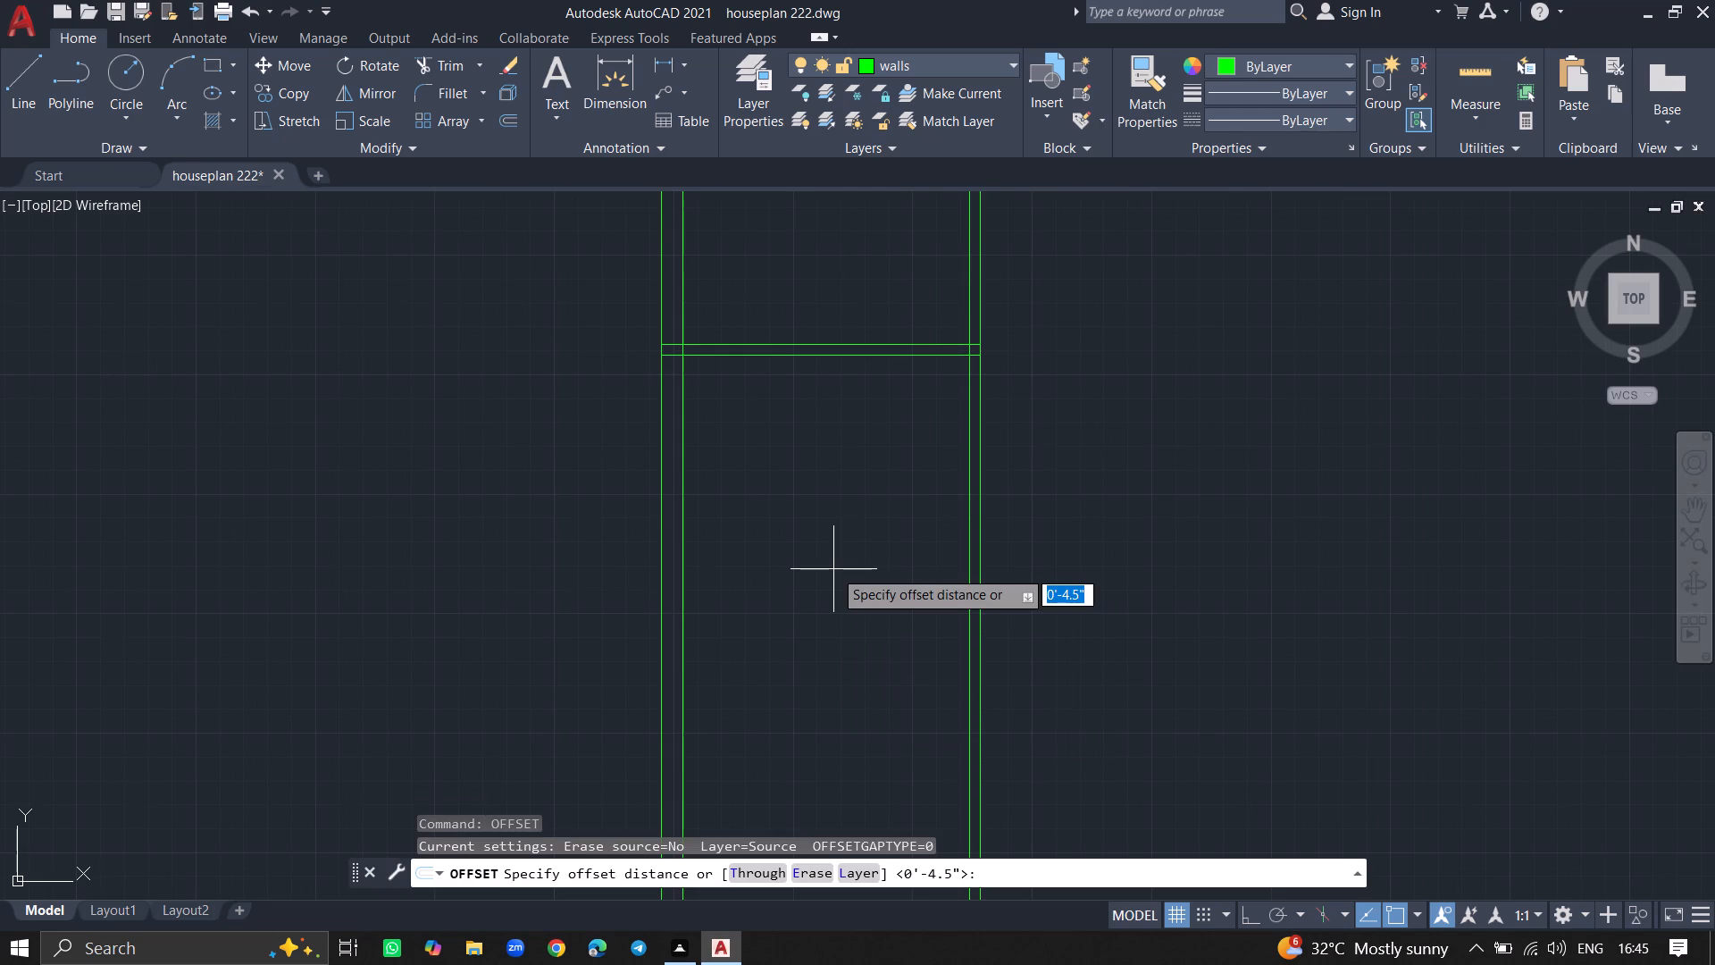
text(8'6)
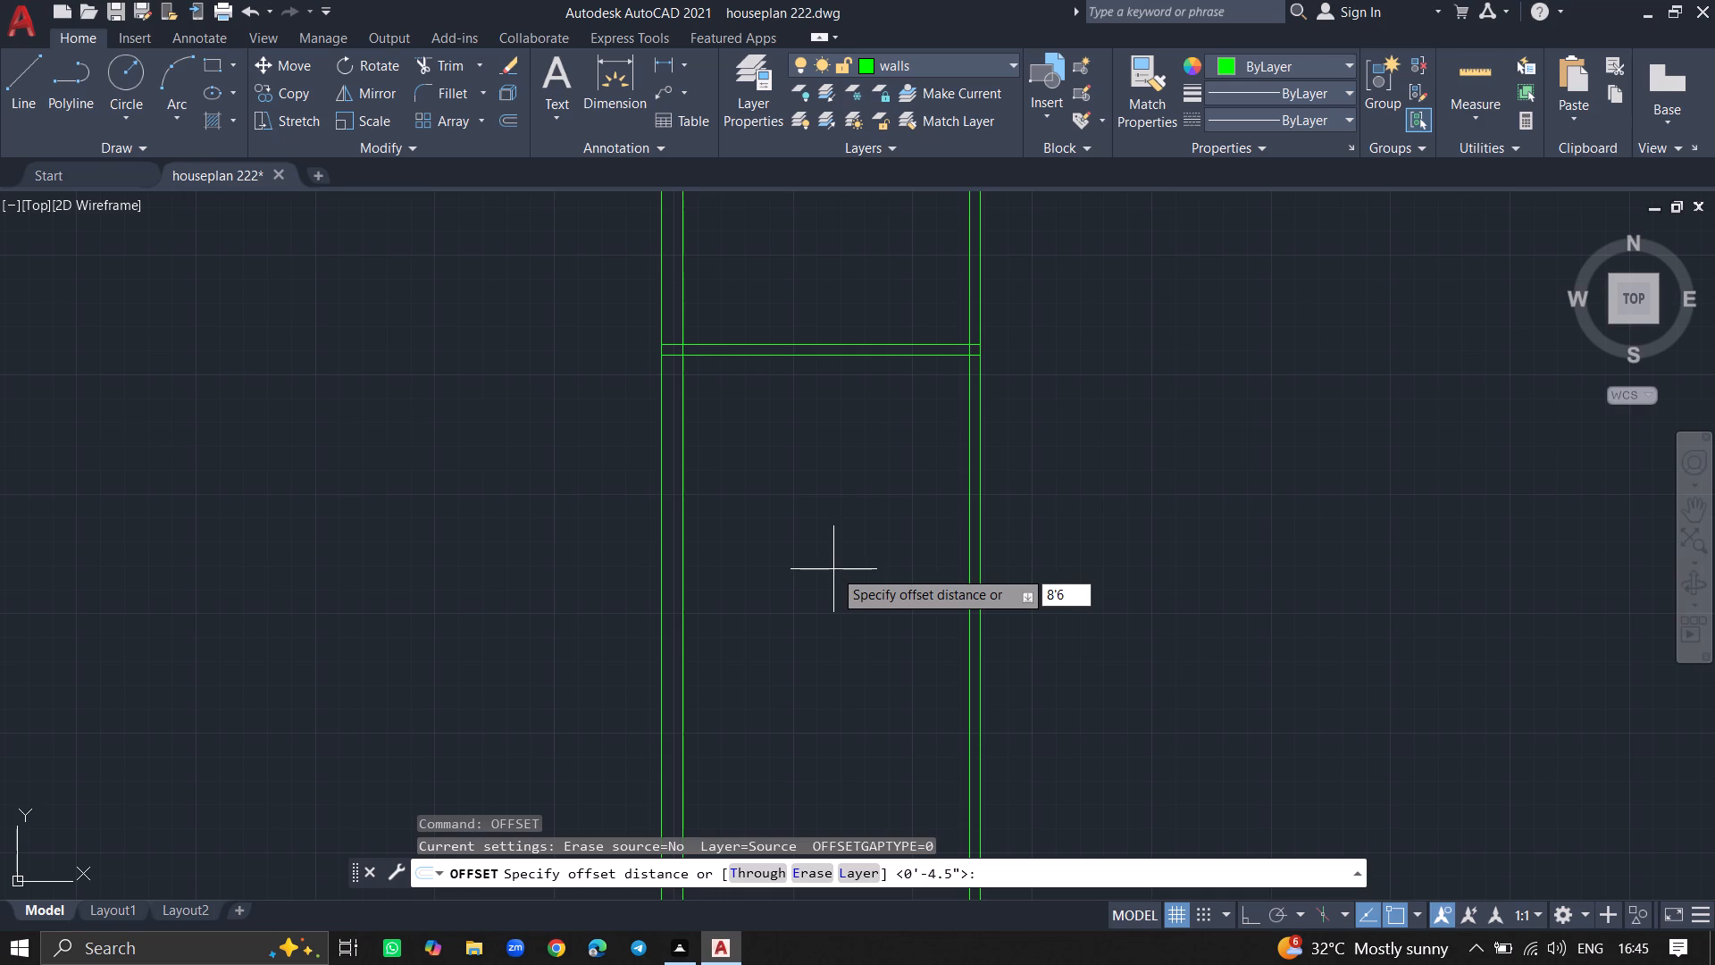
key(shift+quotedbl)
key(Return)
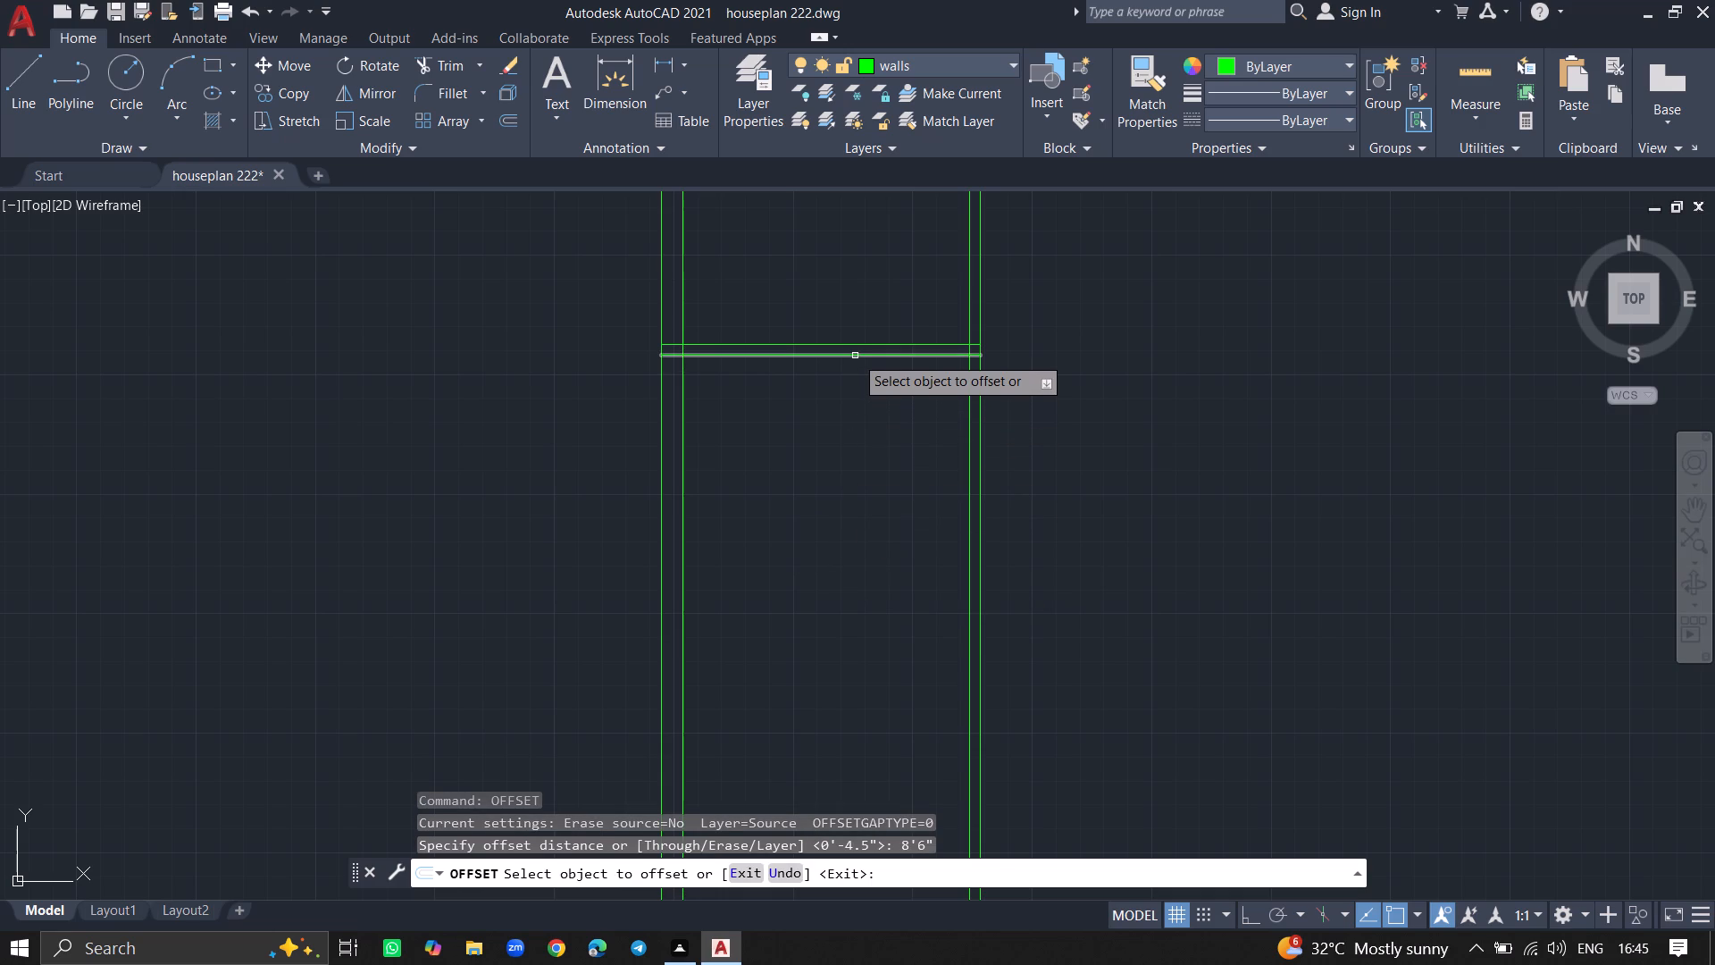
click(855, 356)
click(856, 437)
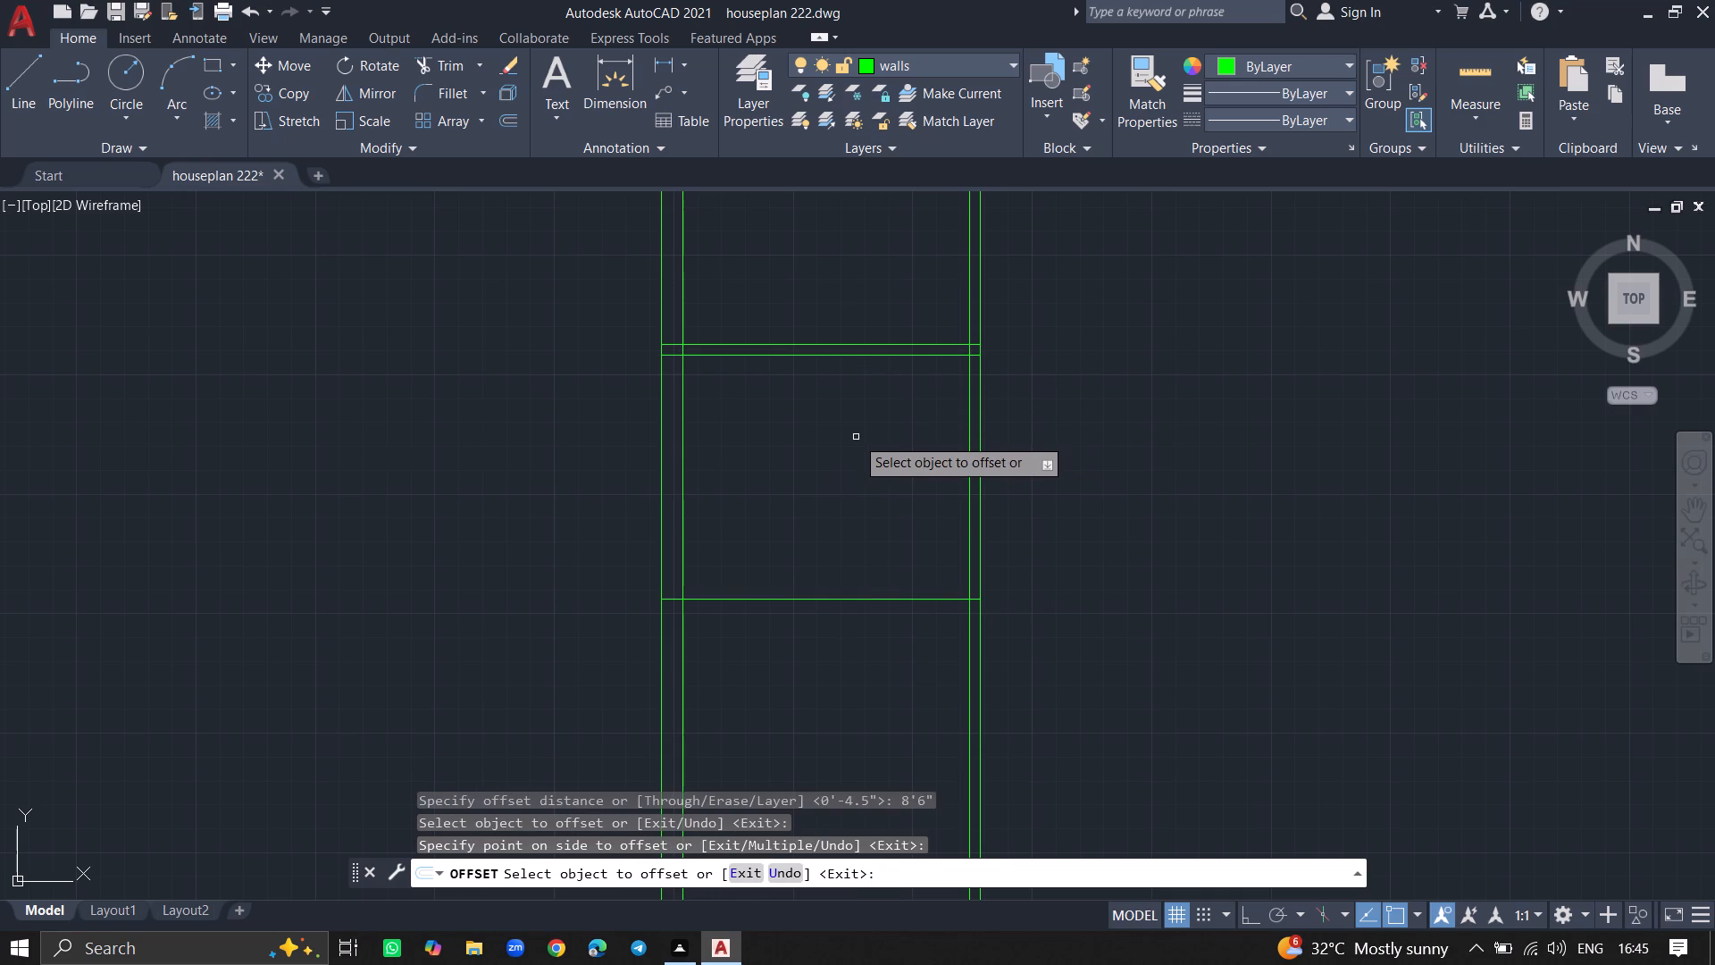
key(Return)
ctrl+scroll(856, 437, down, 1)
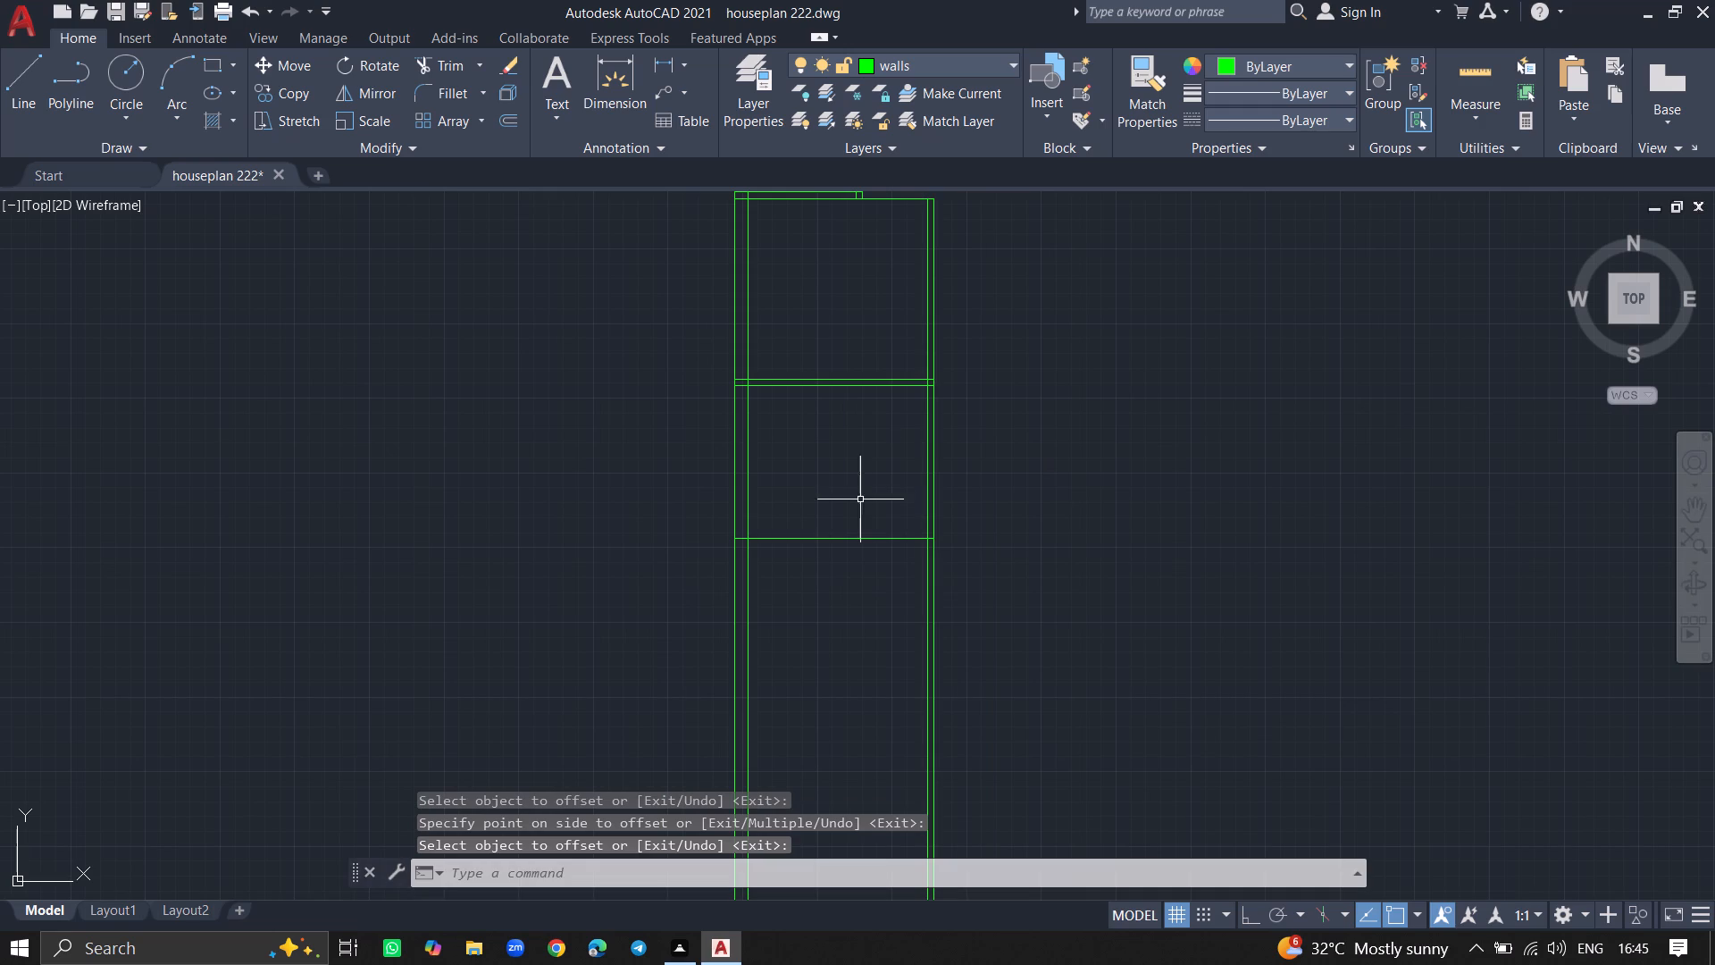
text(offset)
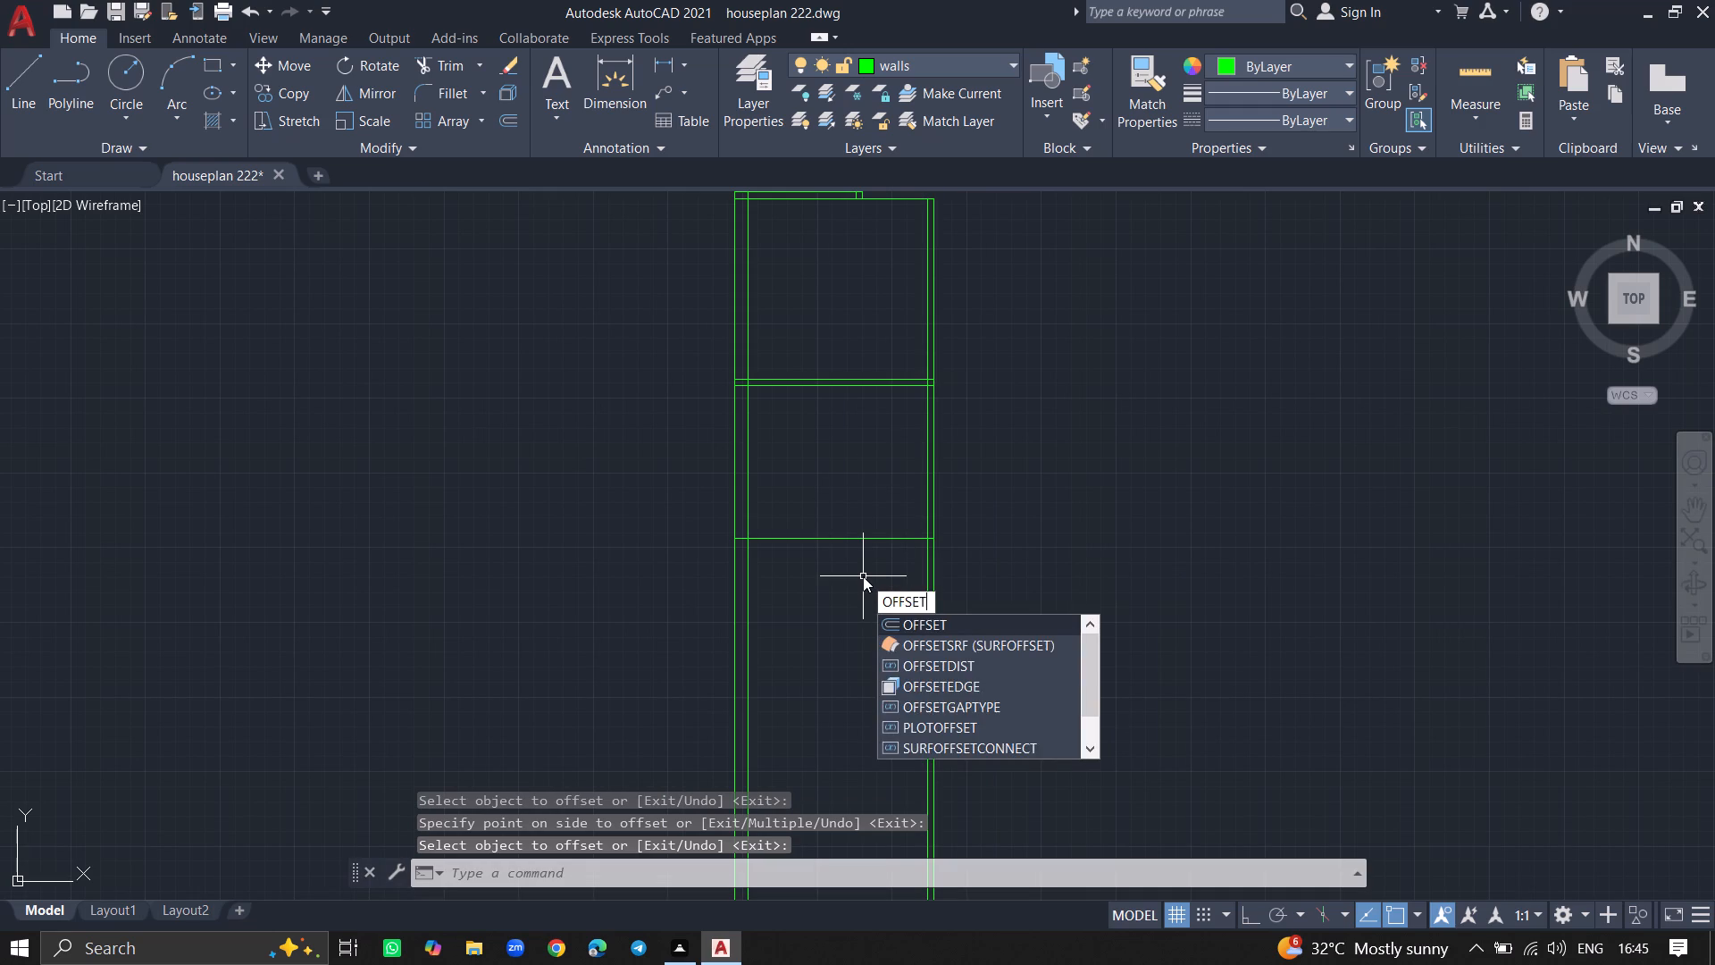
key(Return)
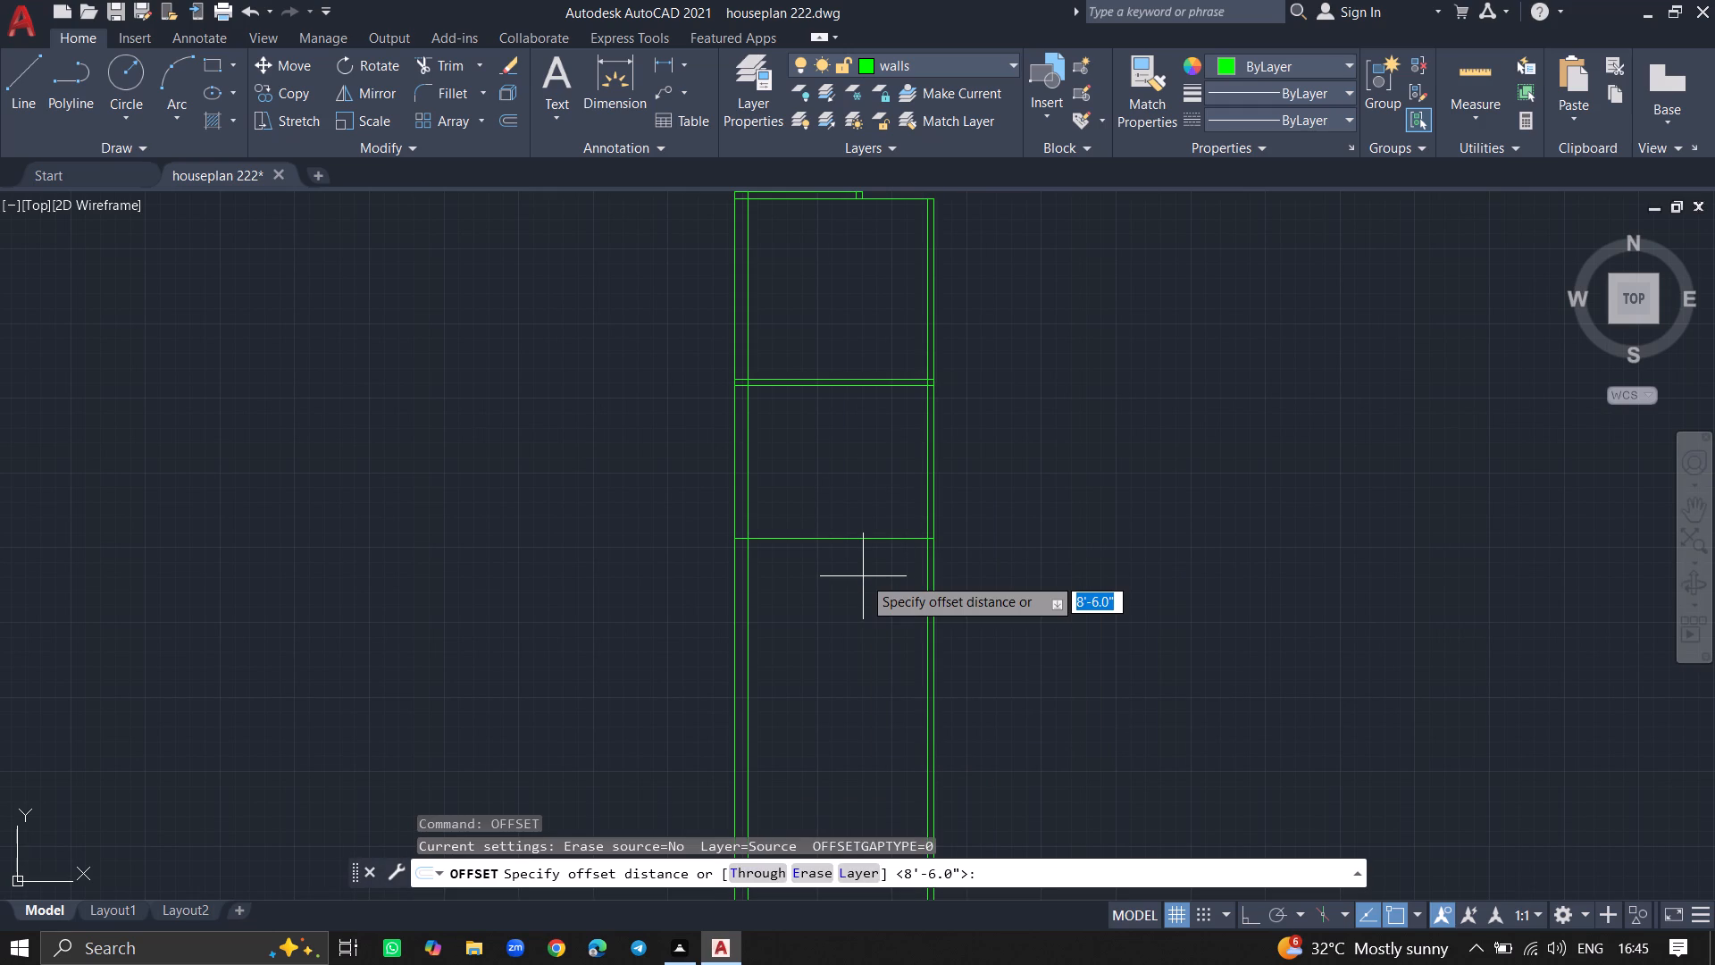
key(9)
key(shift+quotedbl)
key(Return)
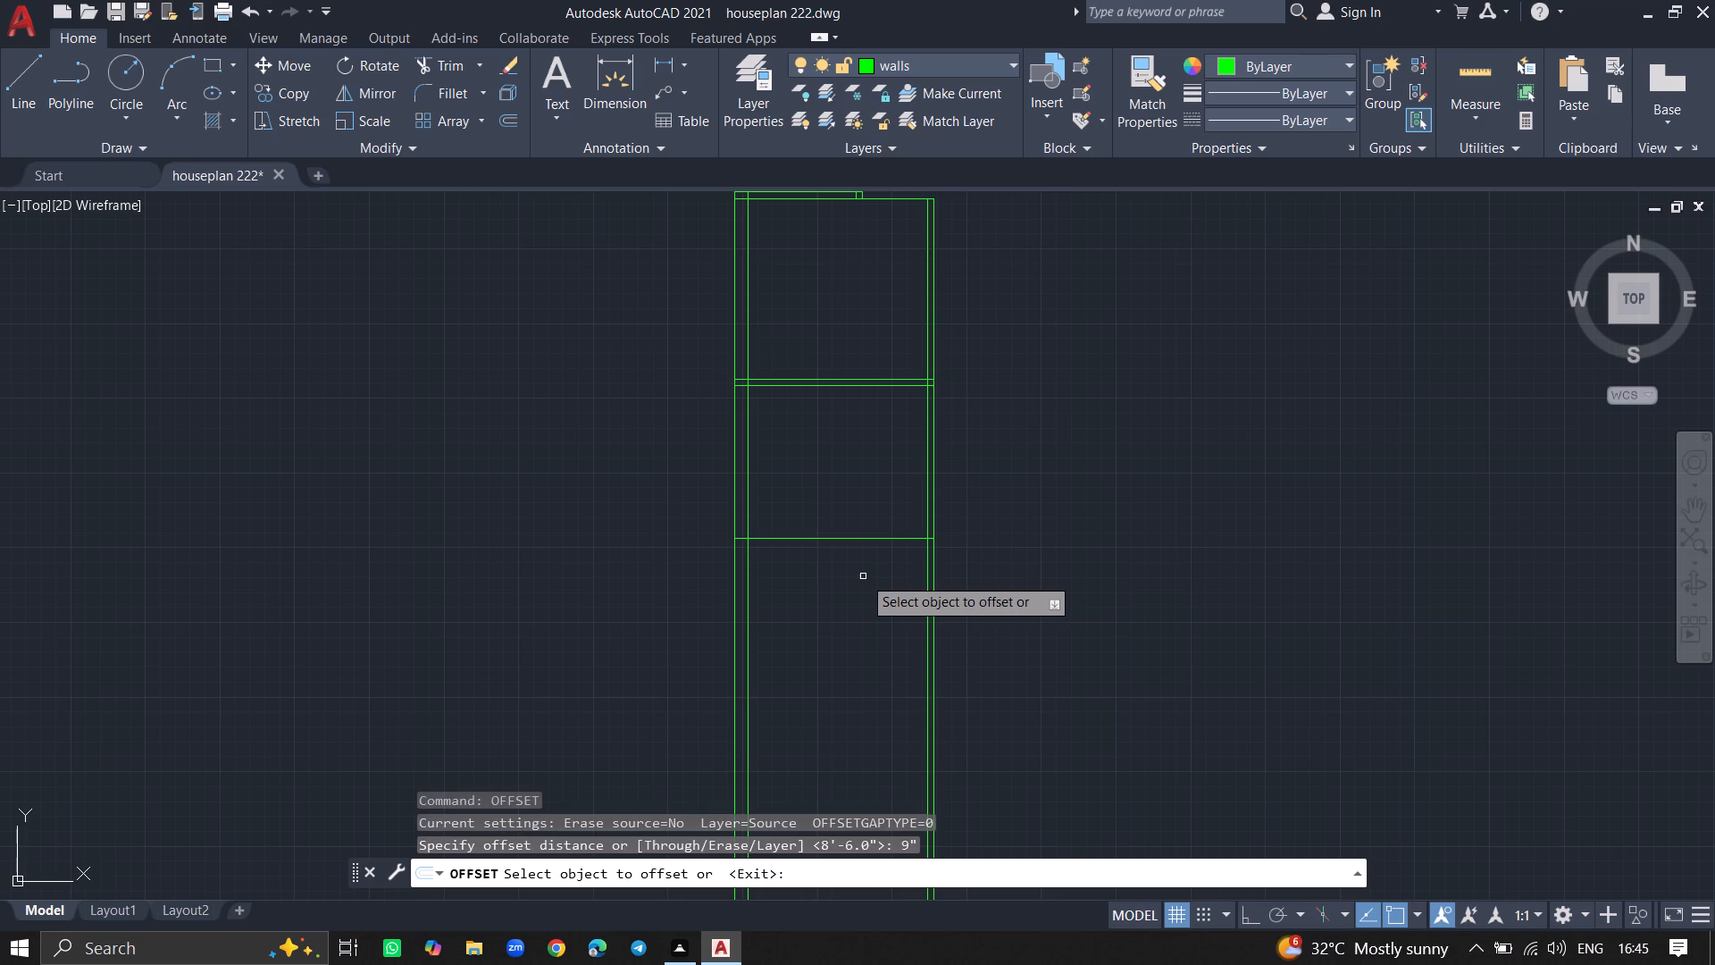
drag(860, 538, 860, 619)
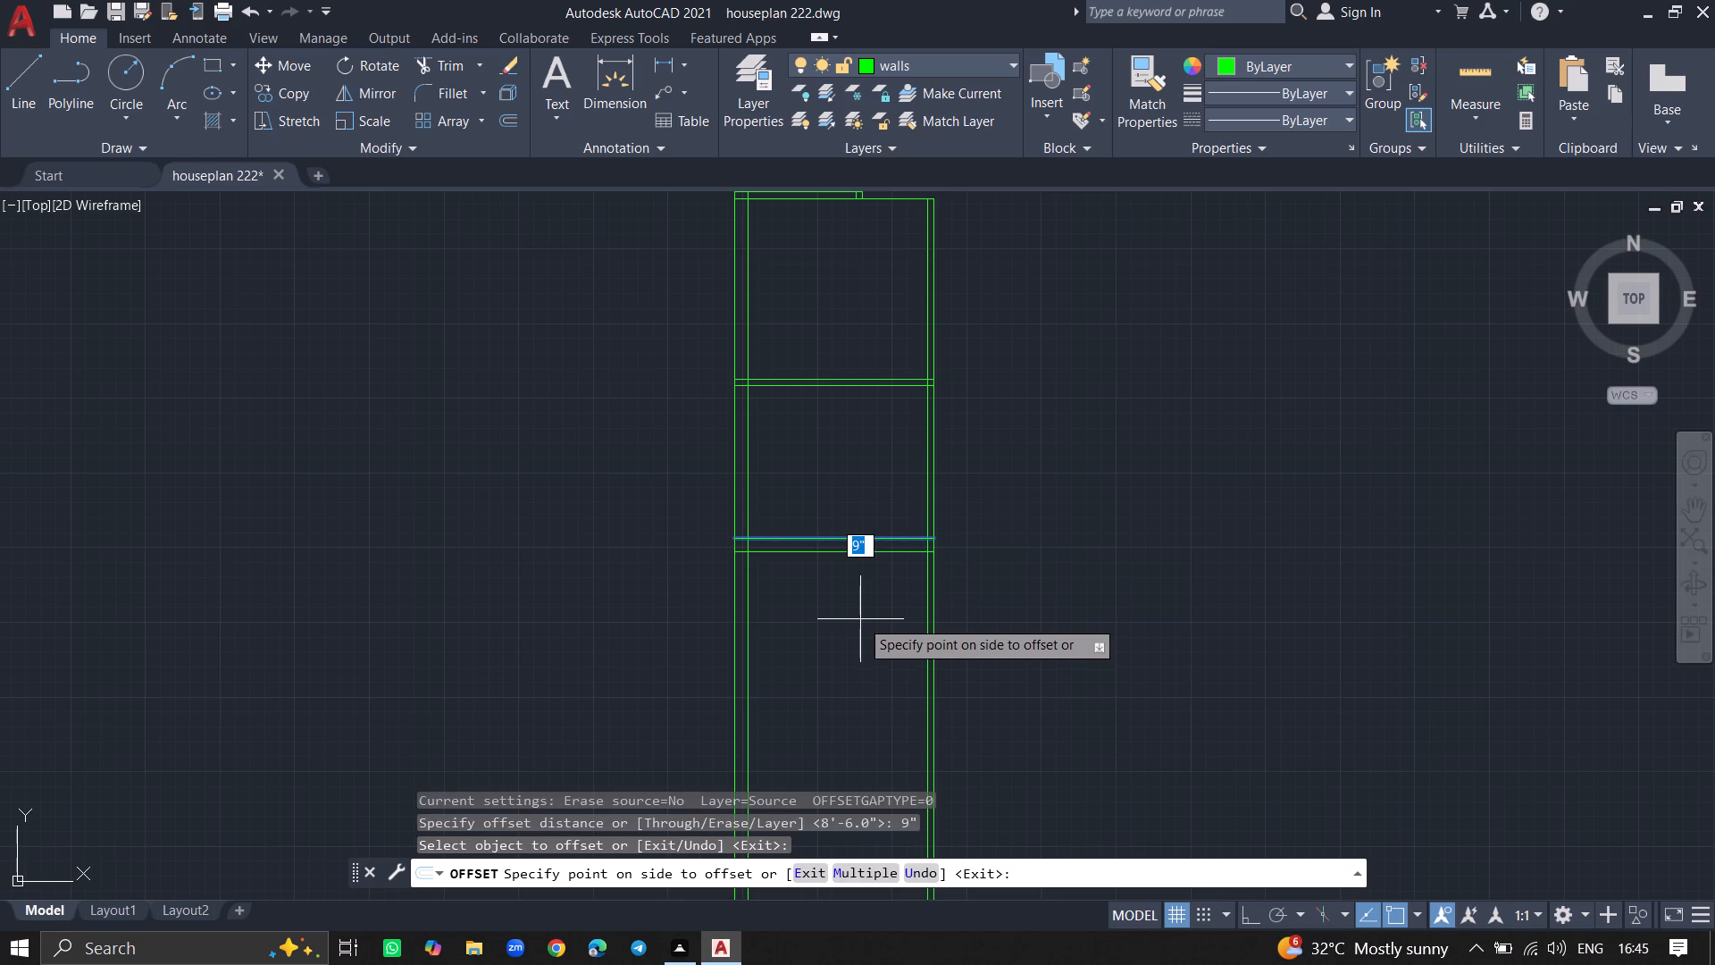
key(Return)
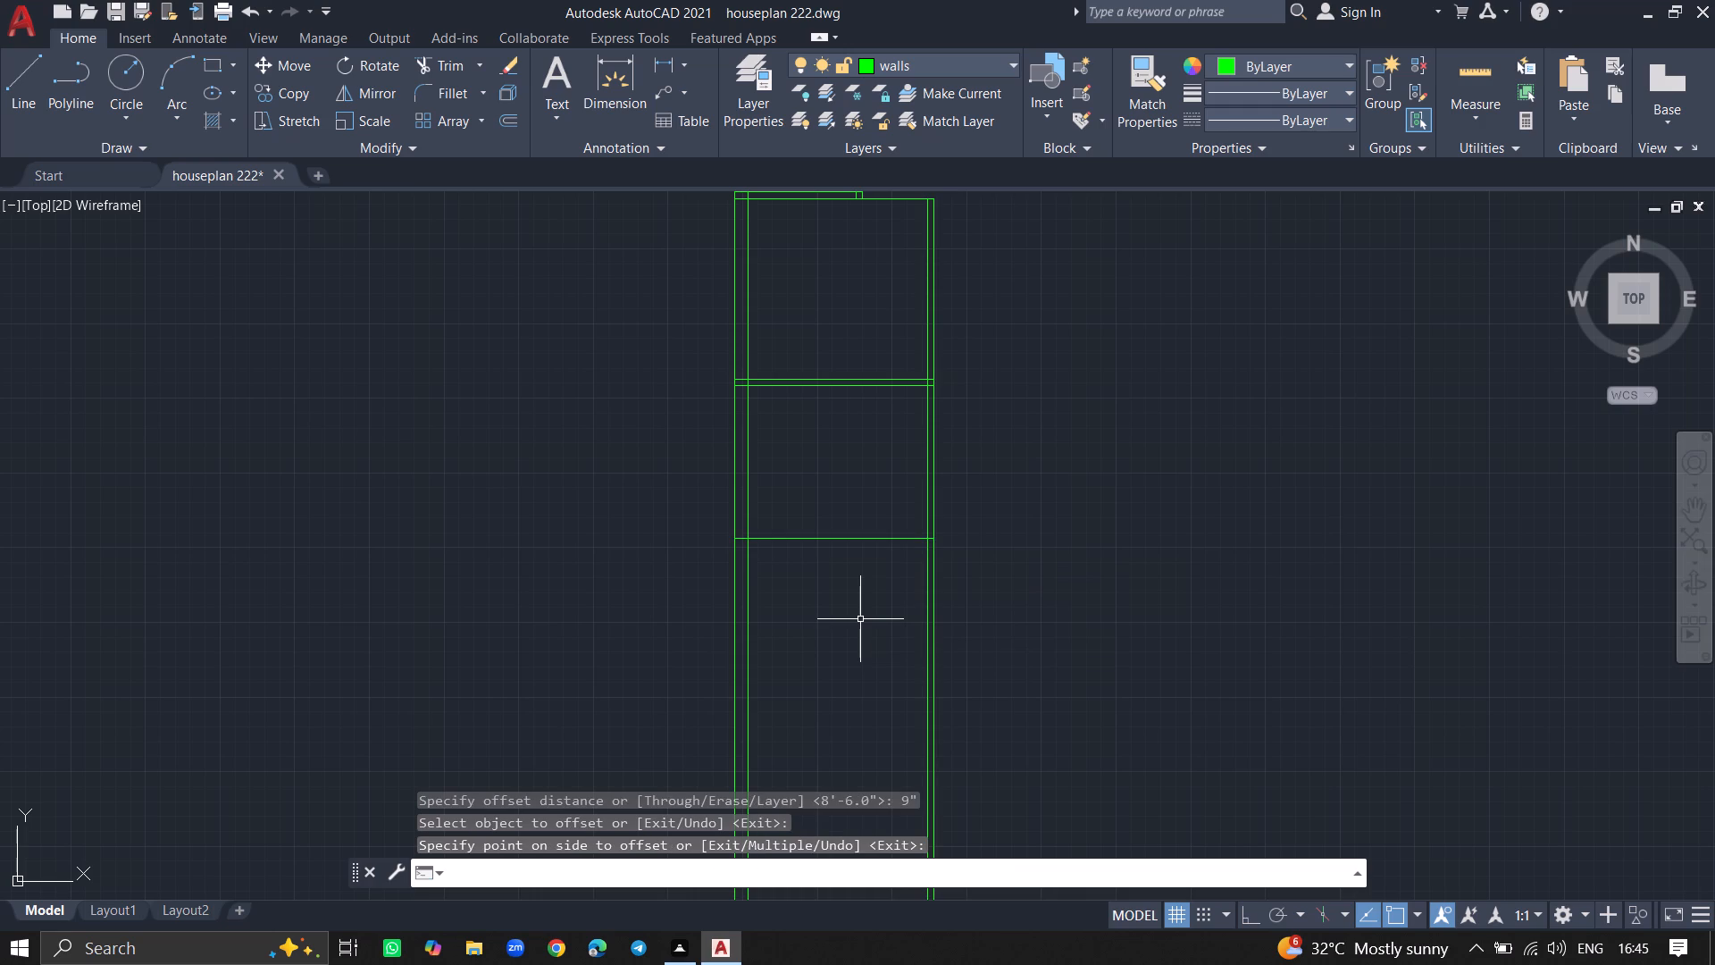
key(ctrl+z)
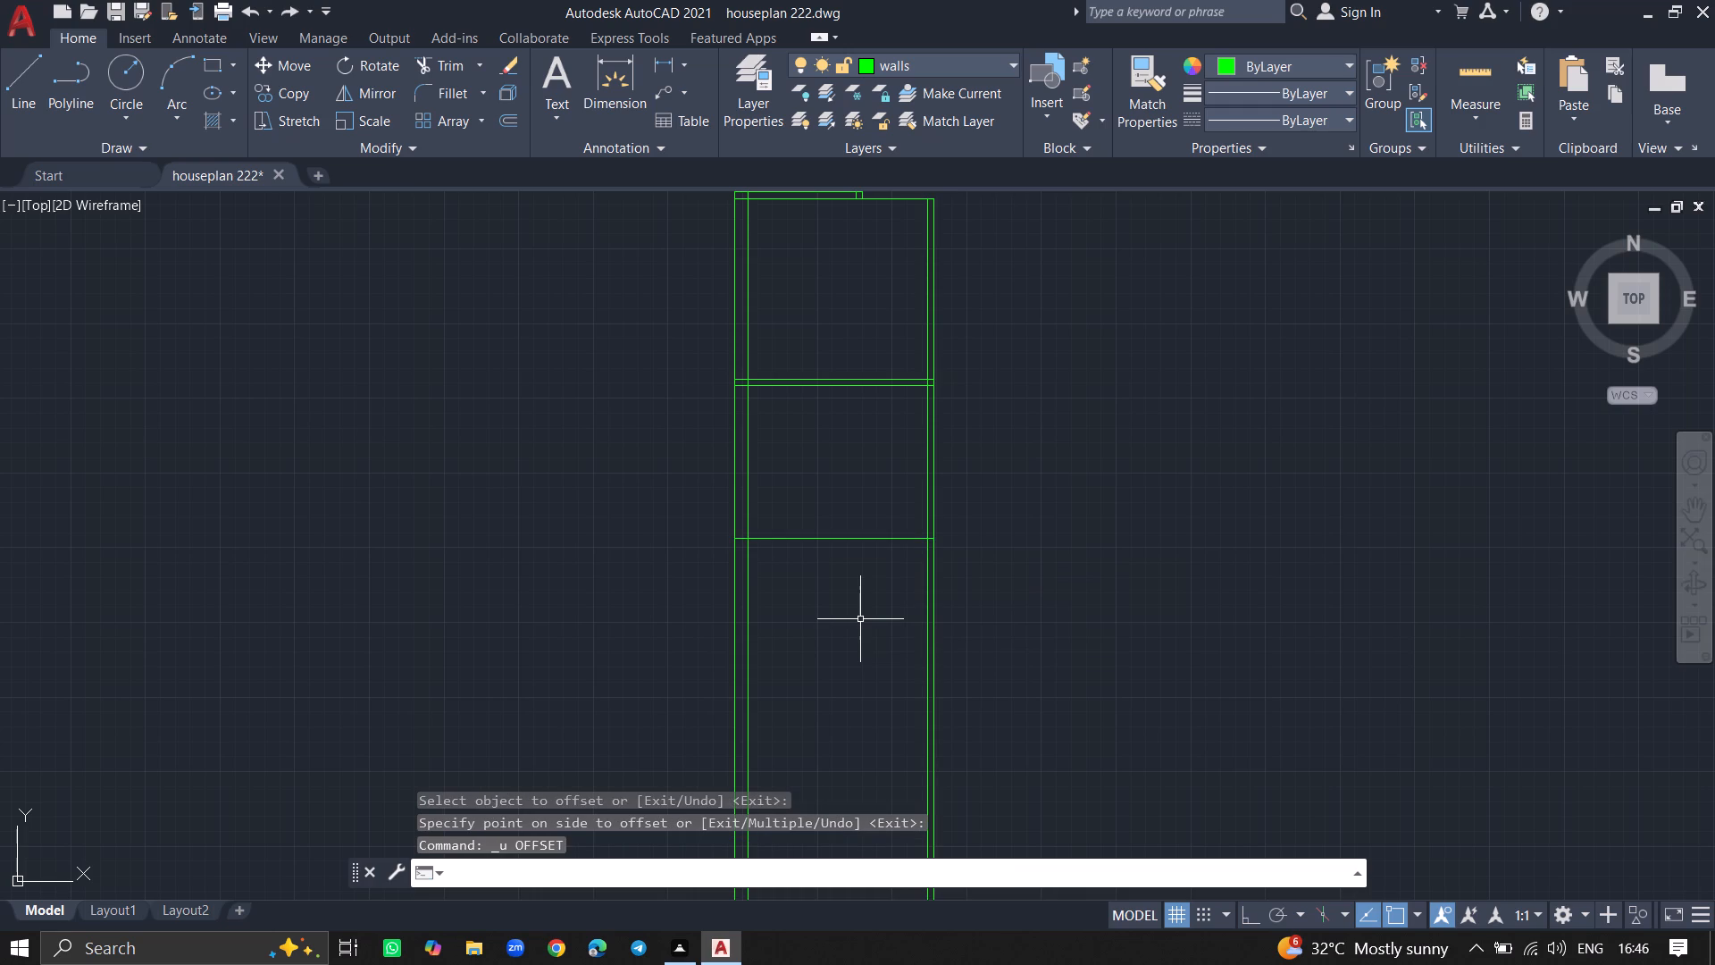
Offset the lowest horizontal line 9" downward for the thickness of the bottom room's outer wall.
text(offset)
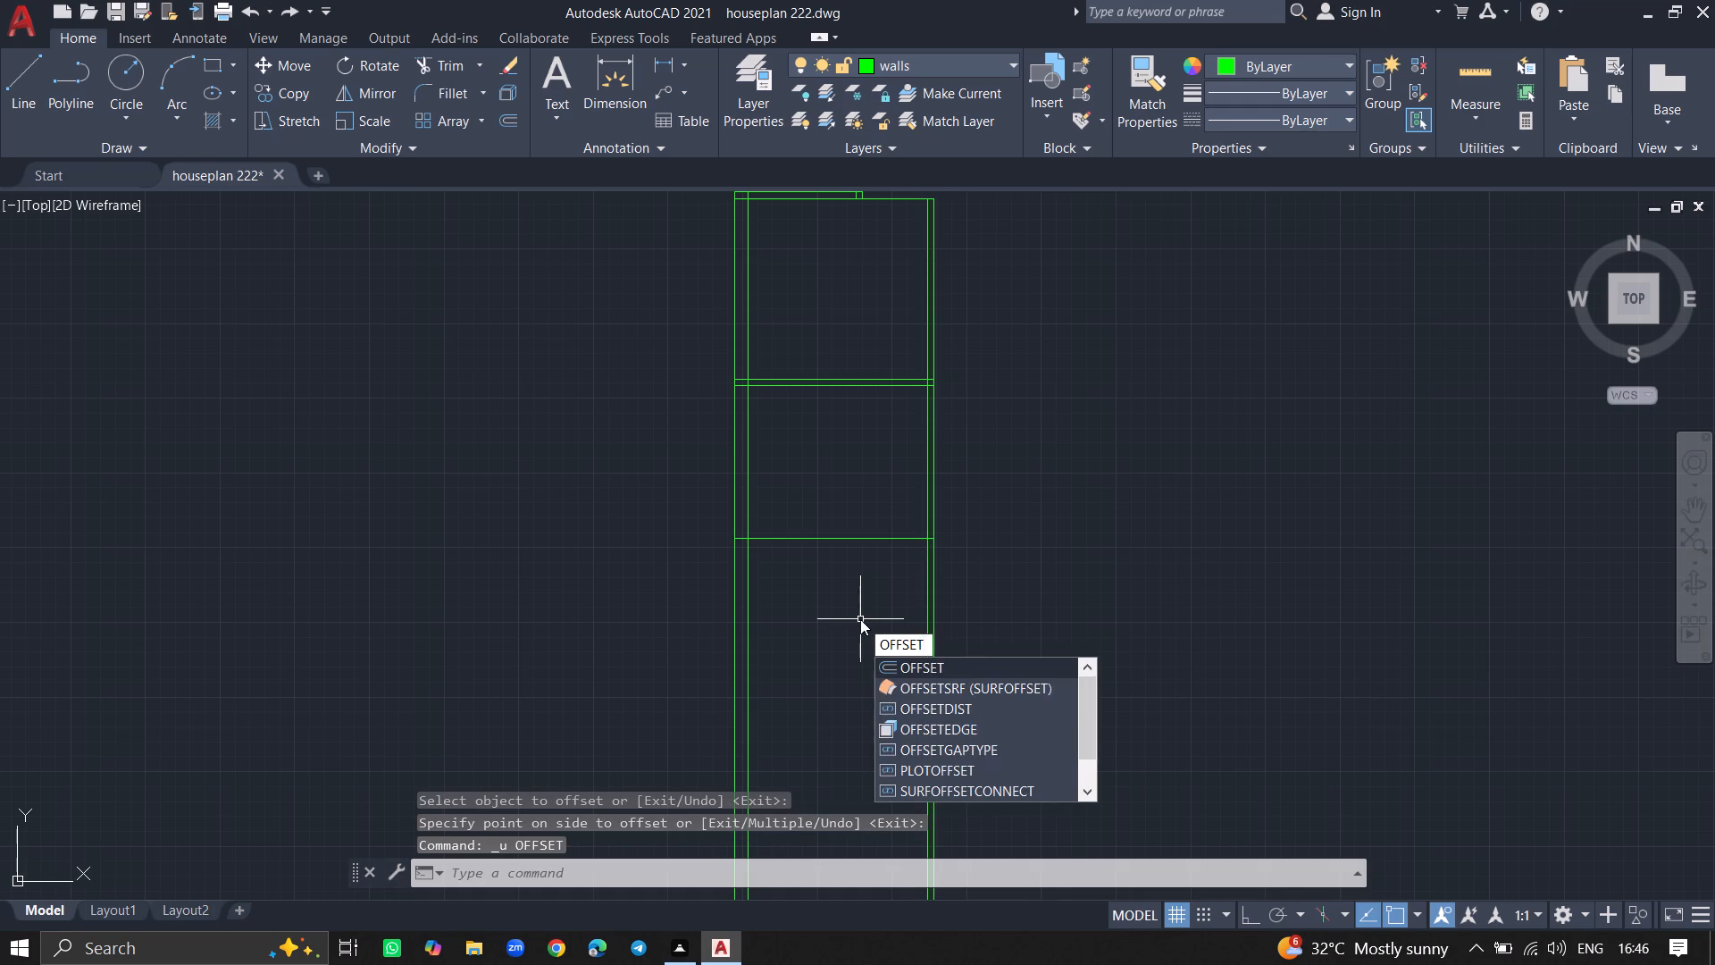
key(Return)
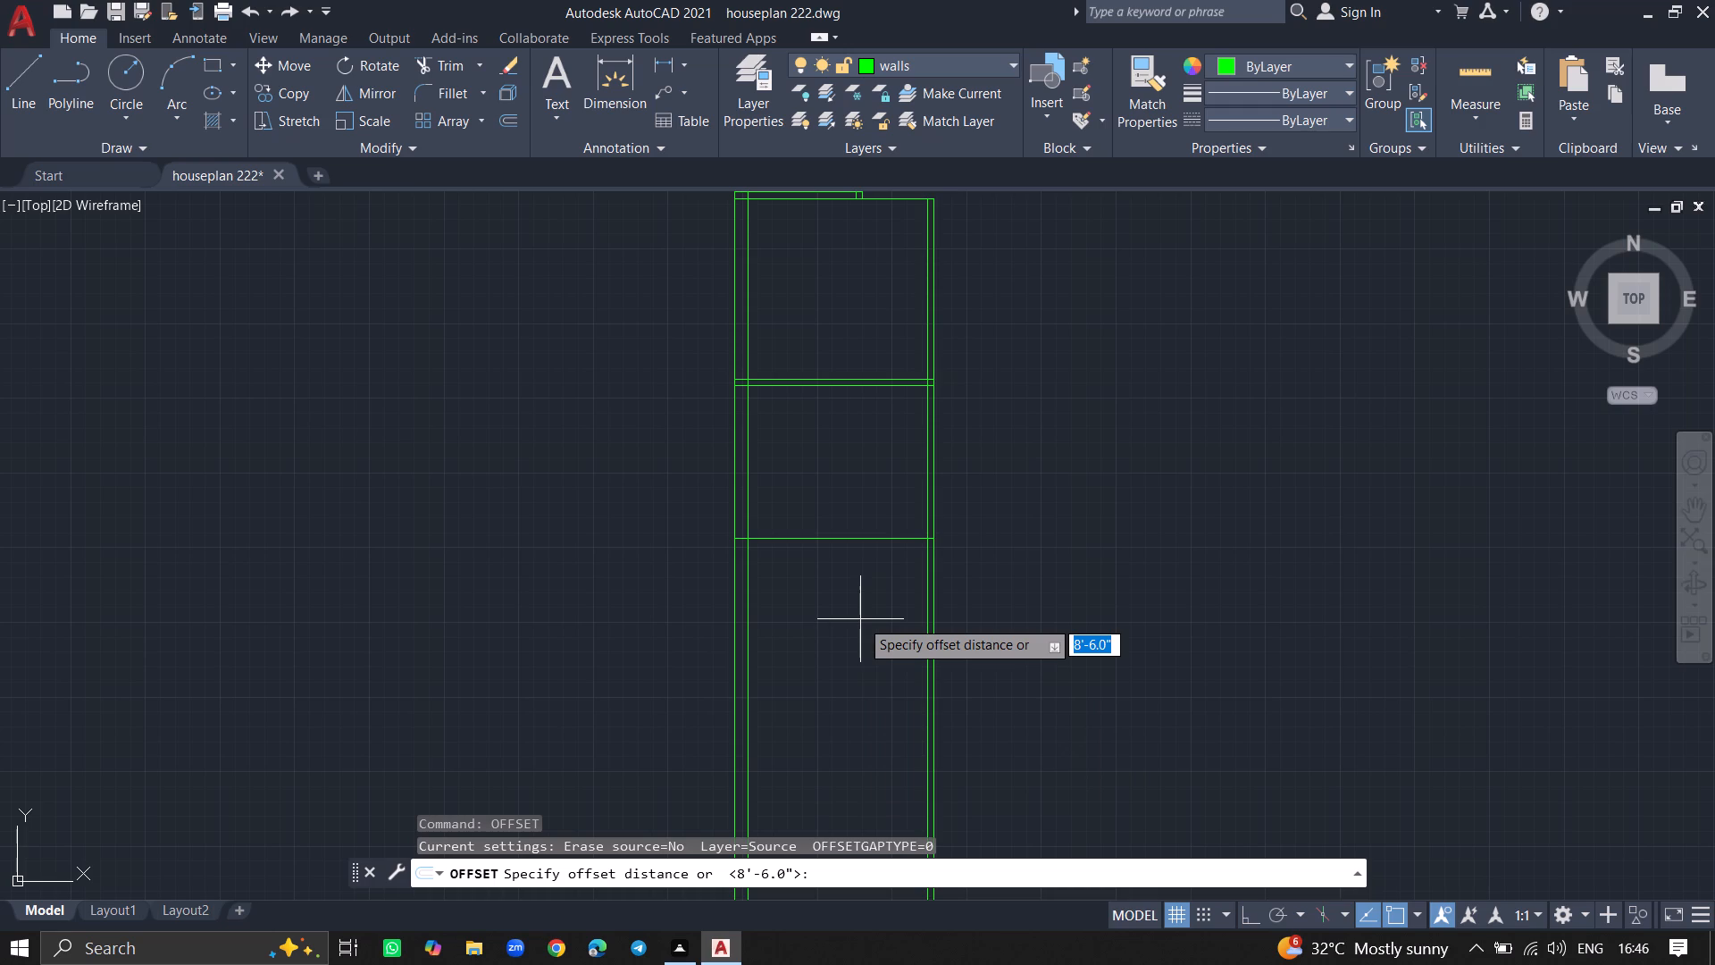
key(9)
key(shift+quotedbl)
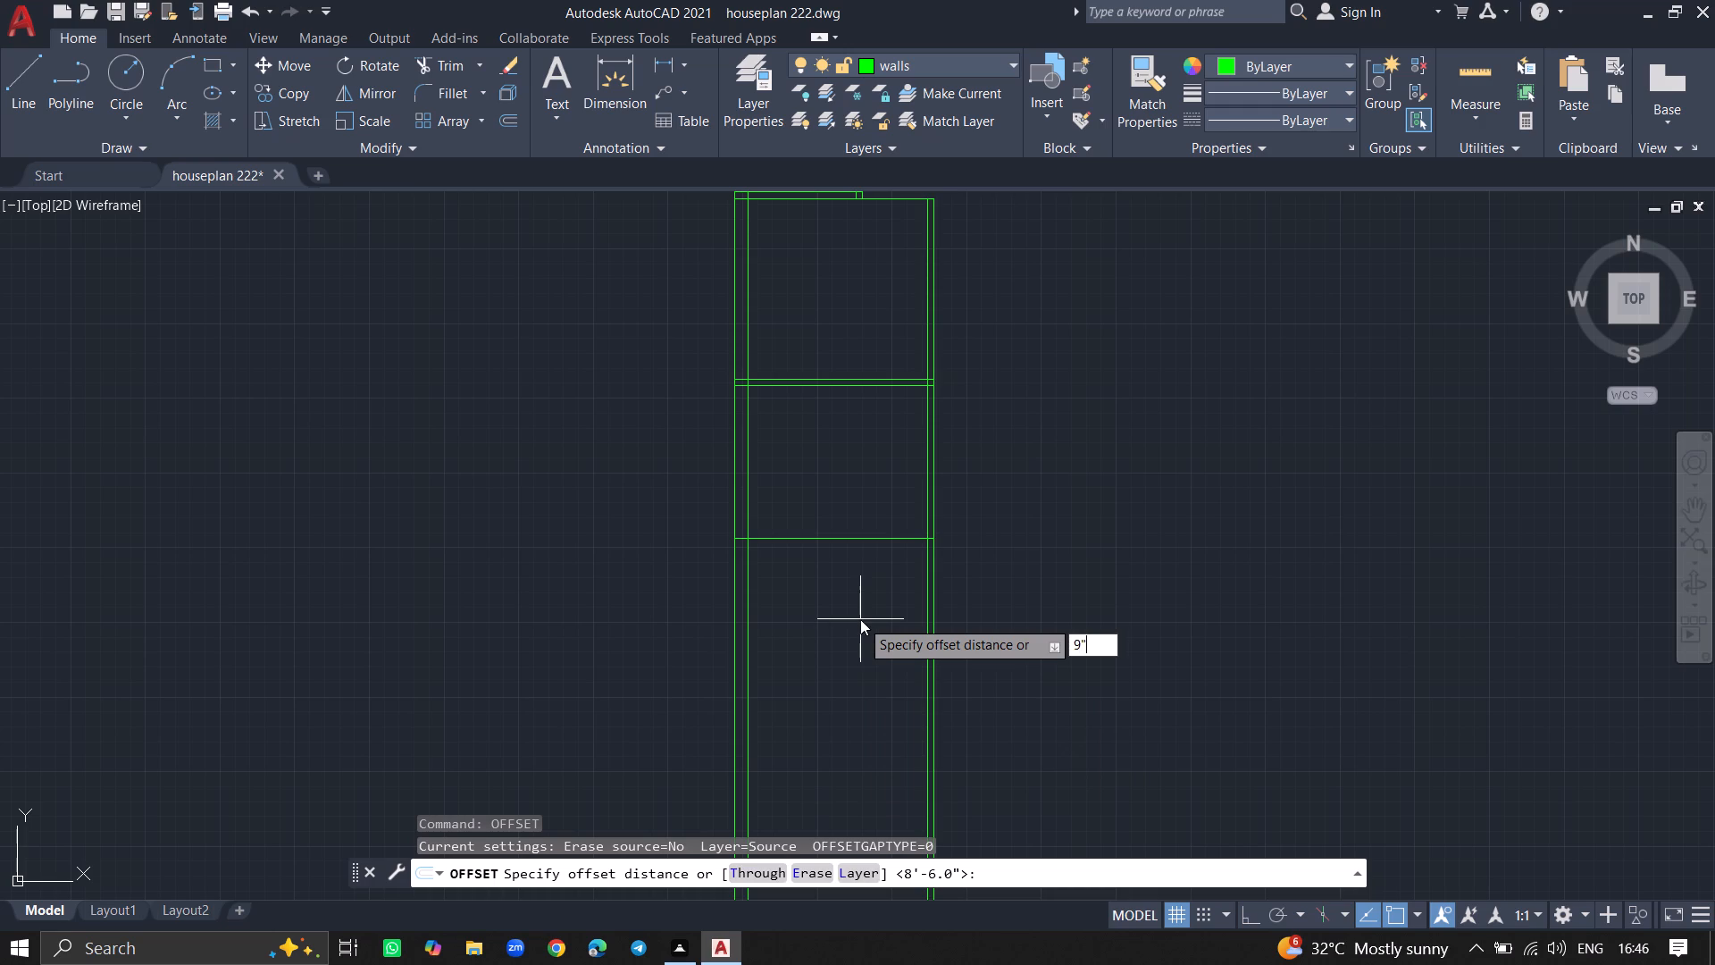
key(Return)
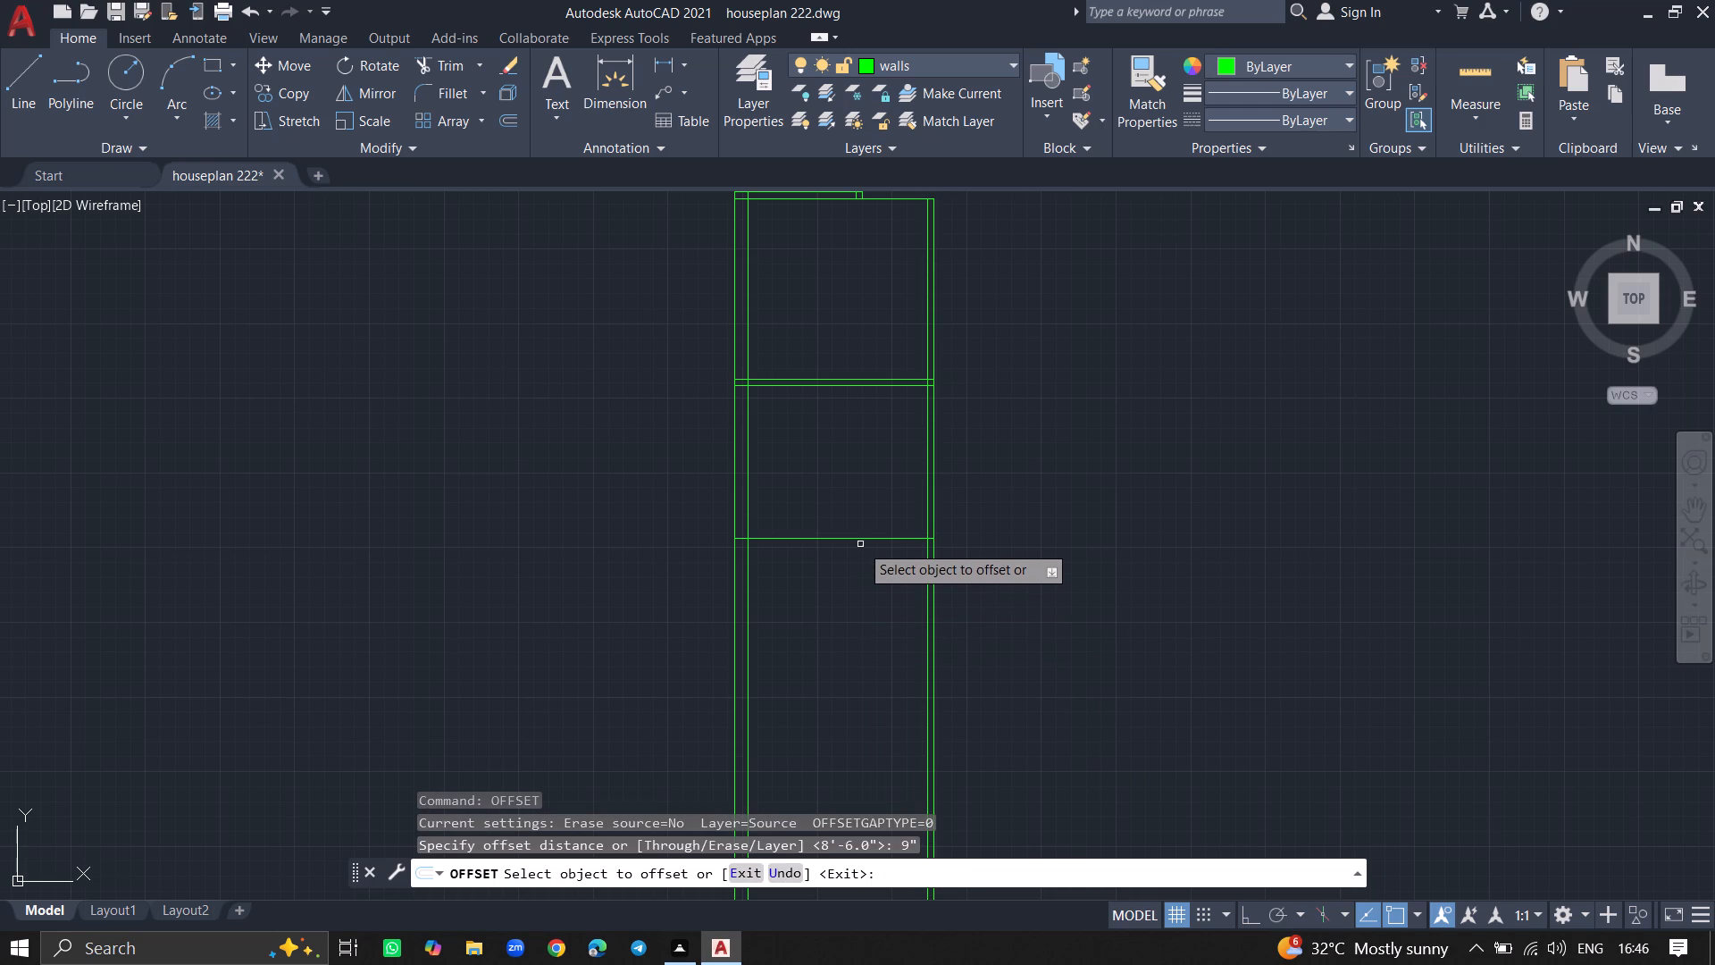
drag(860, 539, 866, 609)
click(866, 609)
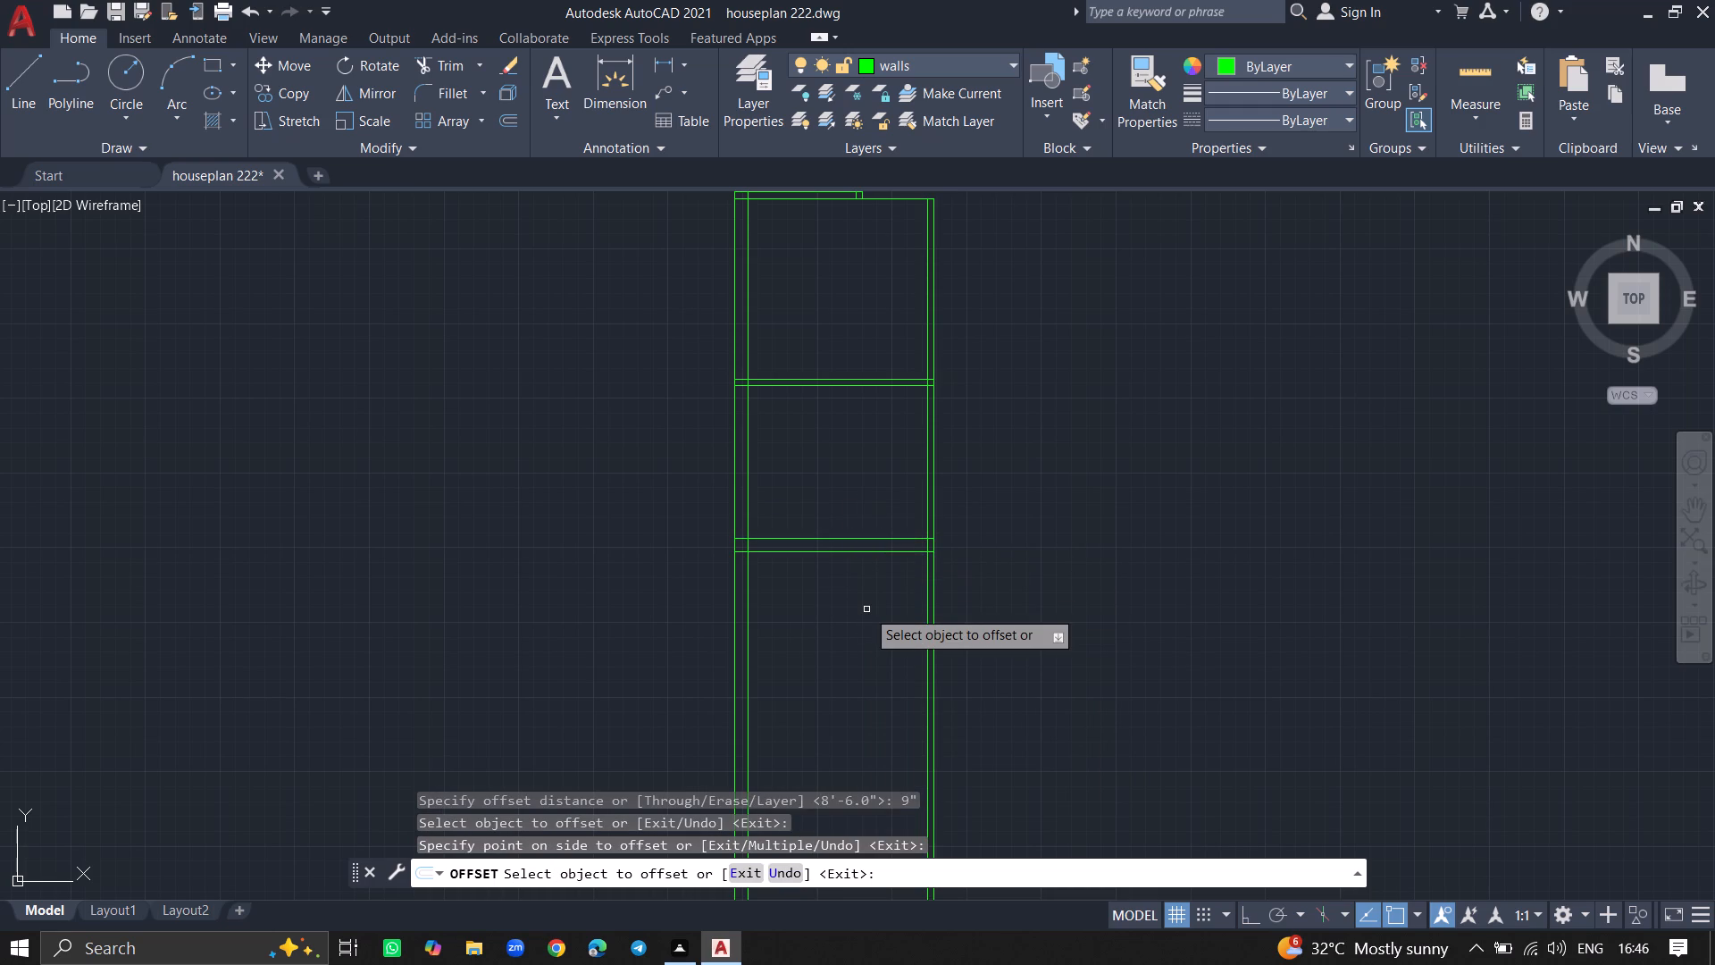
key(Escape)
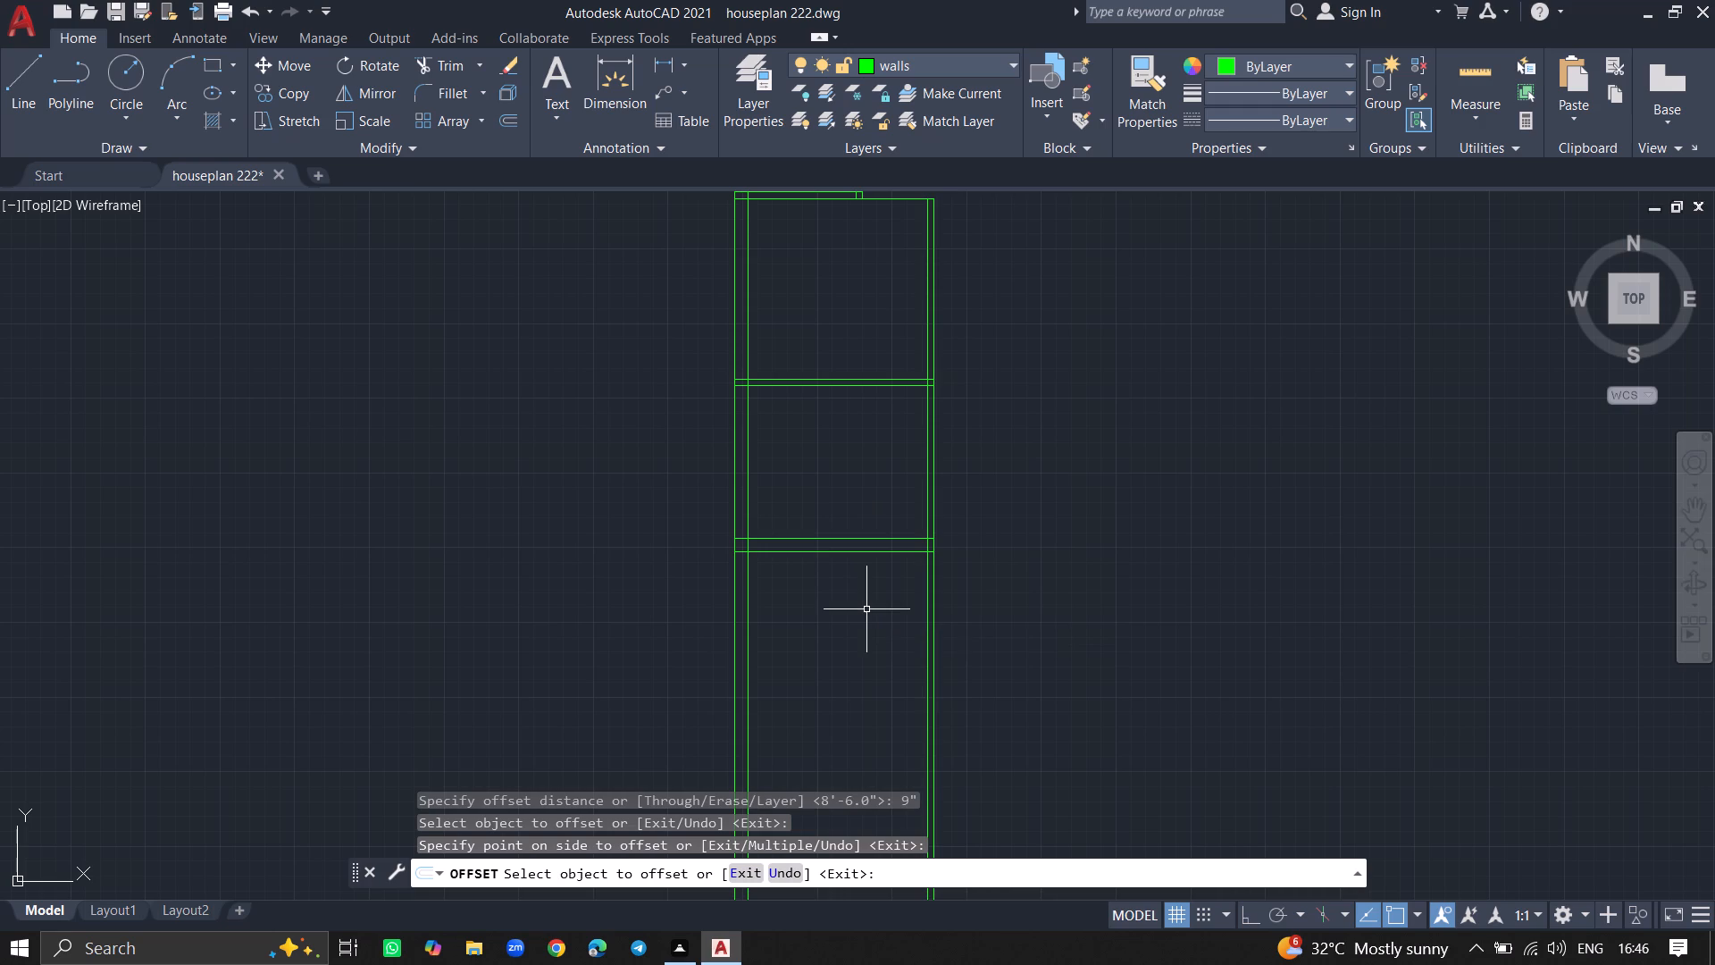
Trim both right-hand partition lines and both outer left-hand wall lines below the new 9" bottom wall.
ctrl+scroll(866, 609, up, 4)
text(trim)
key(Return)
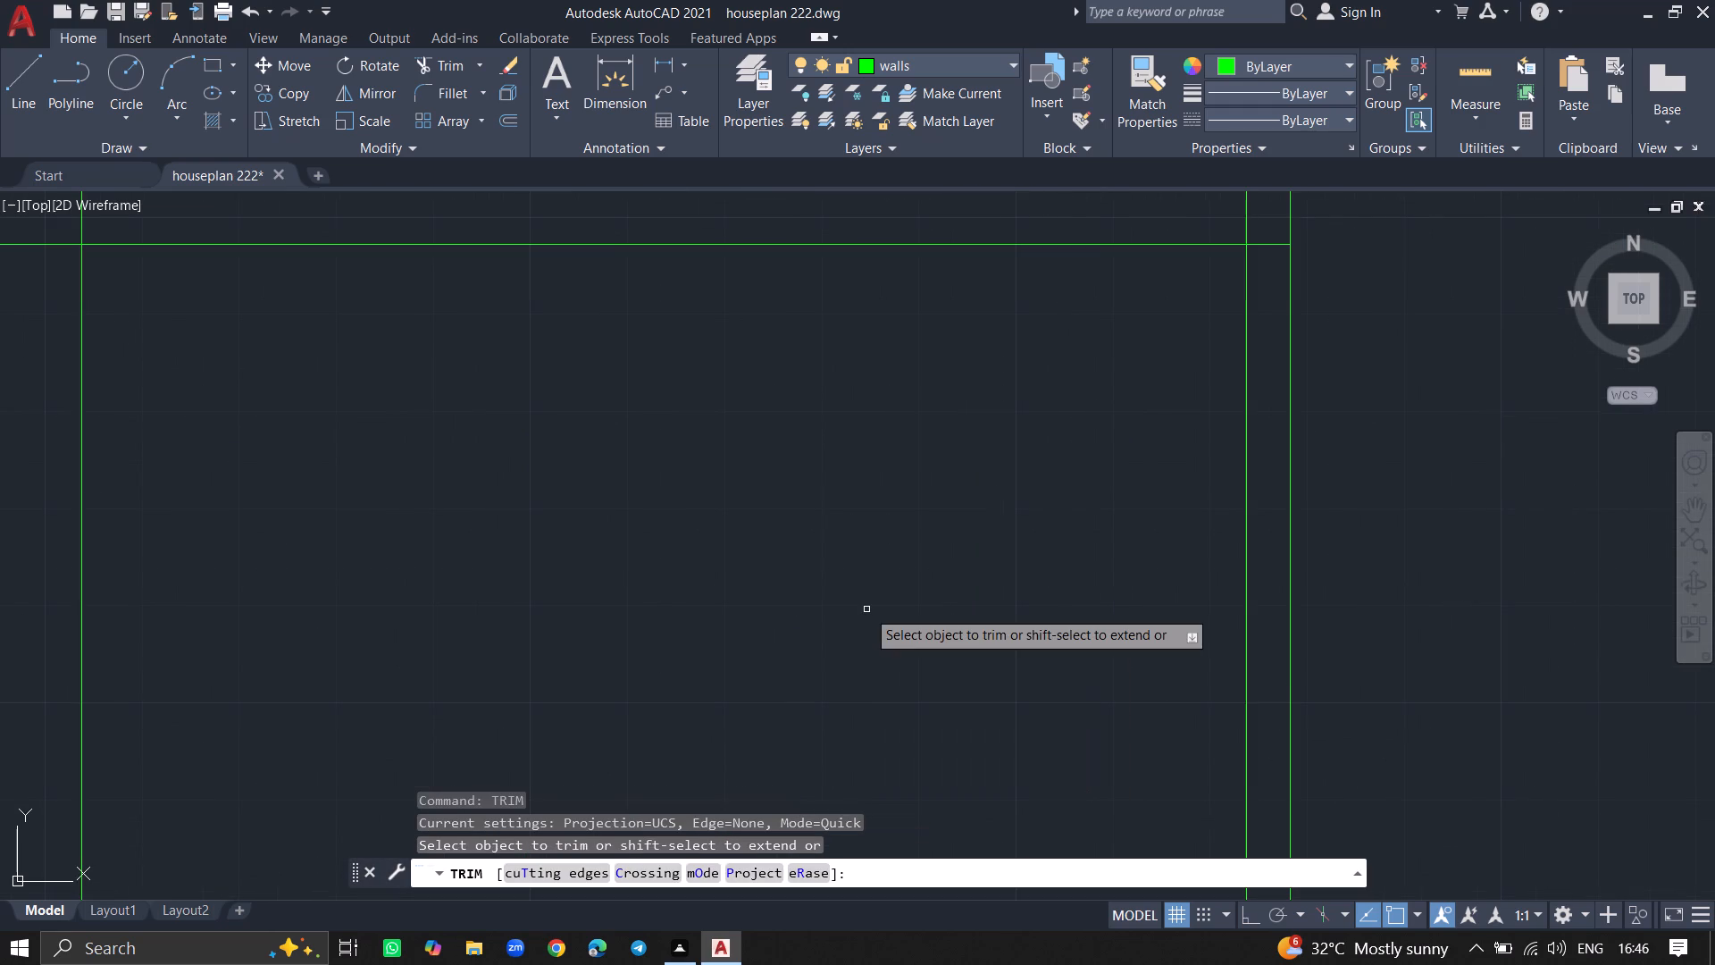
click(1288, 651)
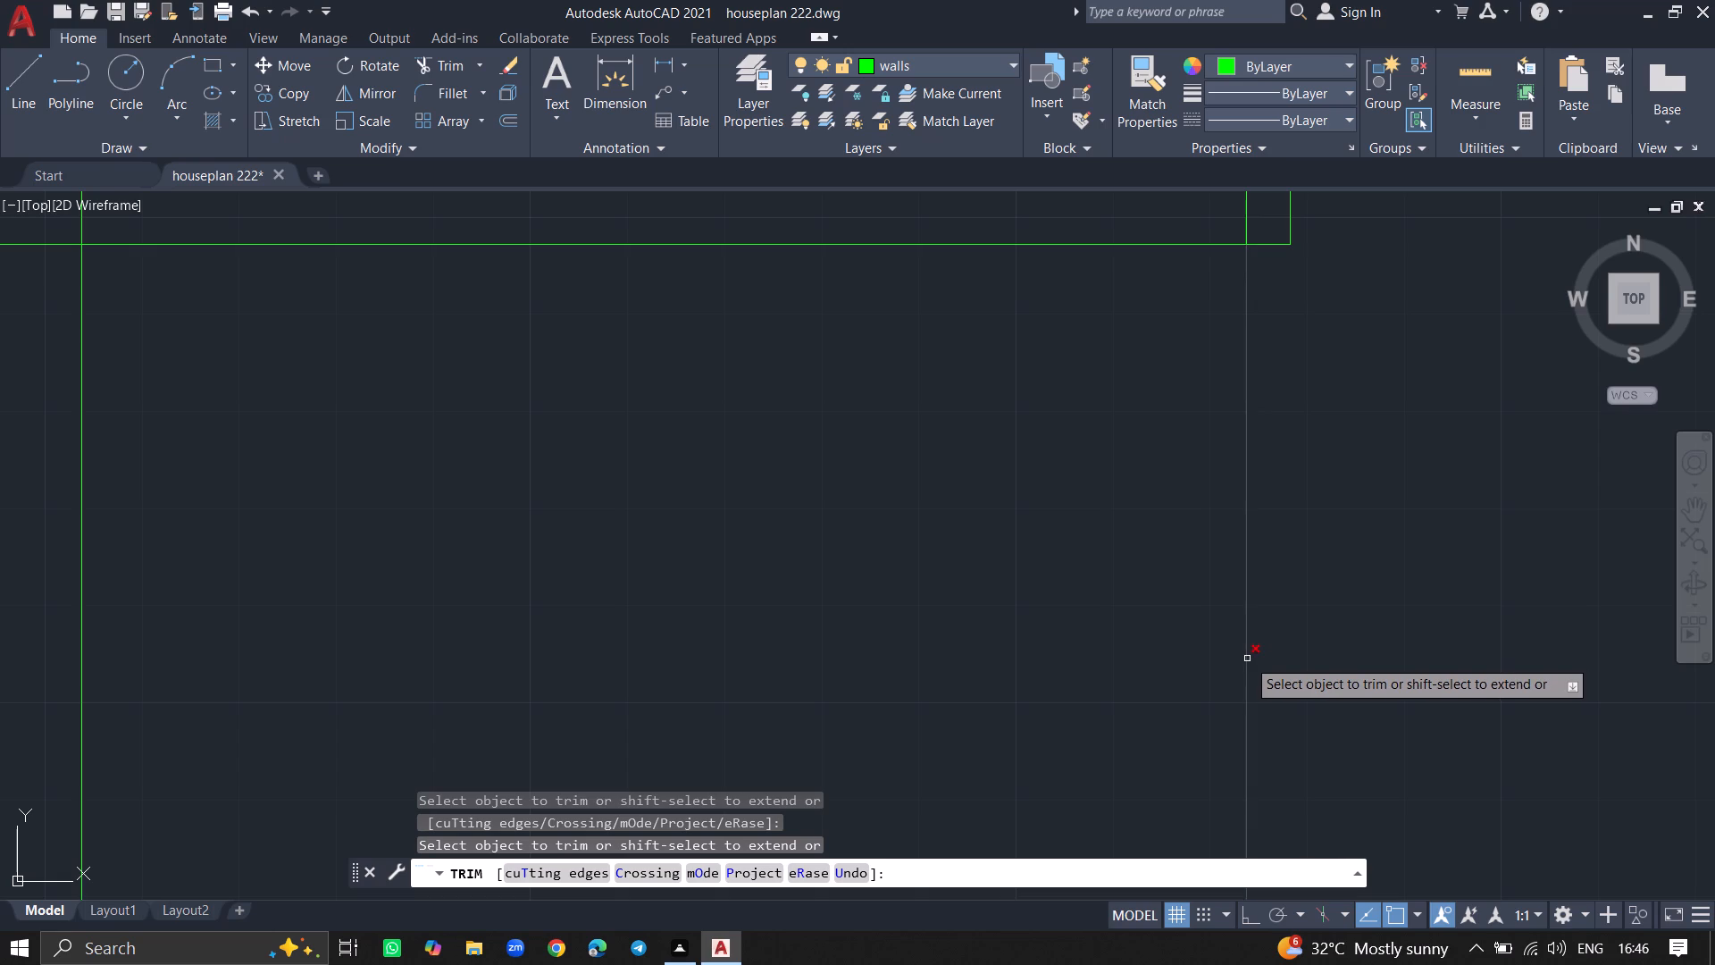
click(1247, 659)
ctrl+scroll(1247, 659, down, 3)
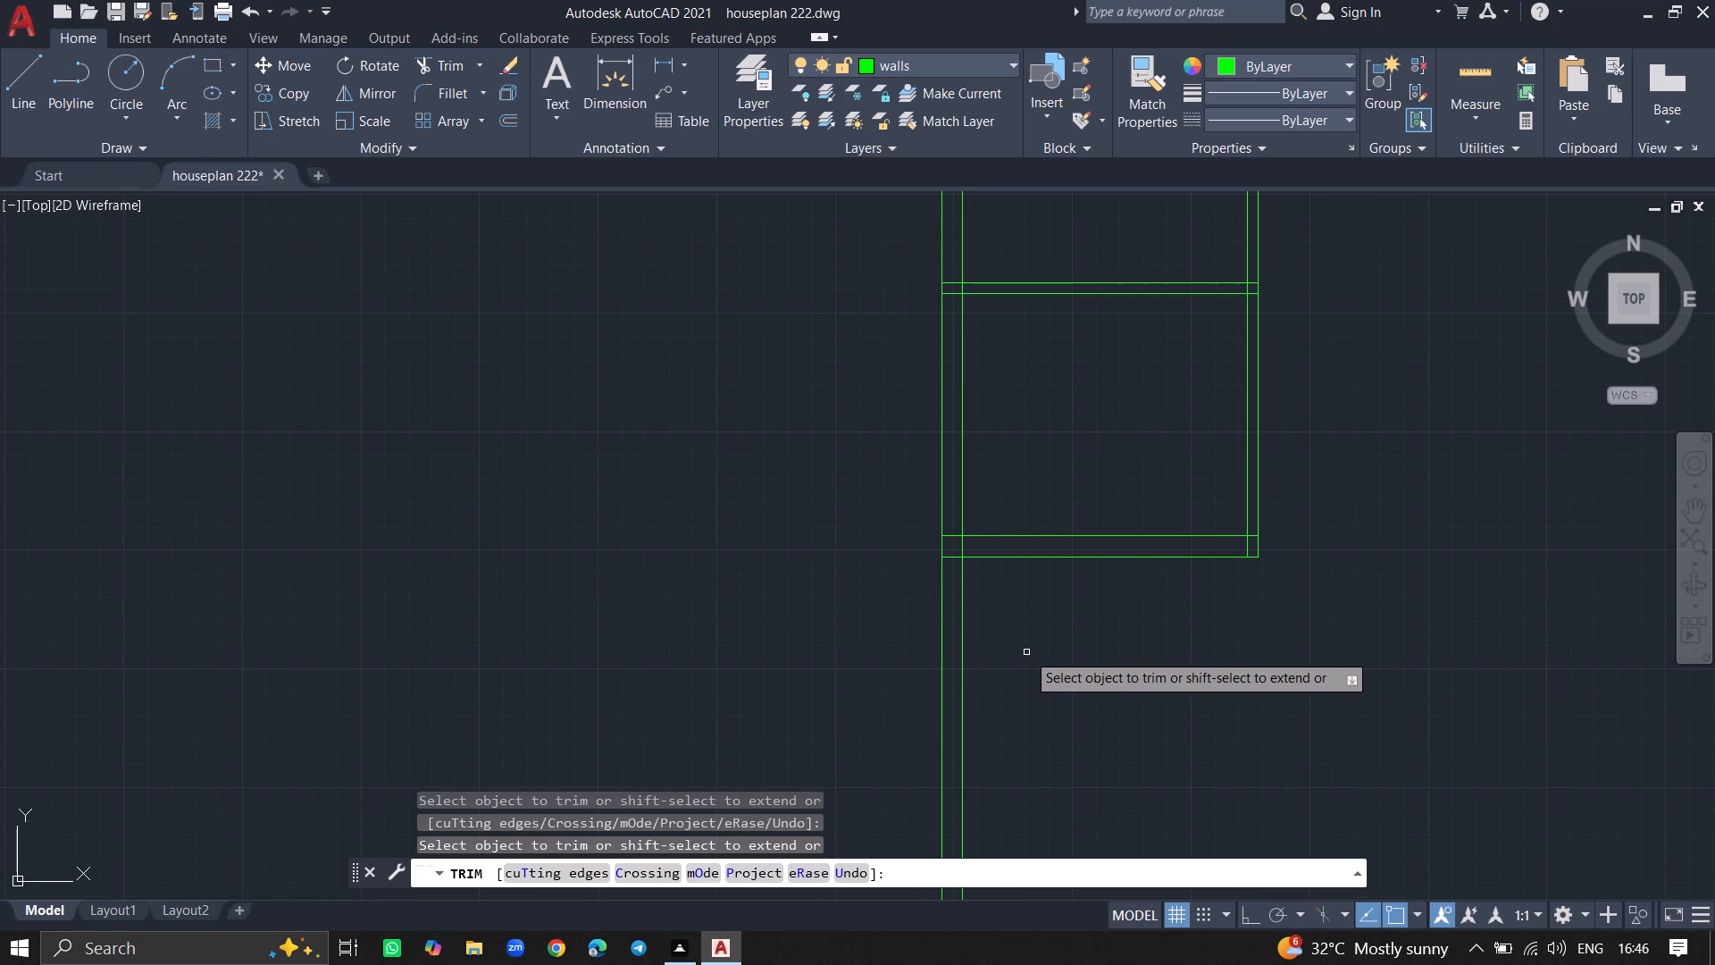
click(961, 659)
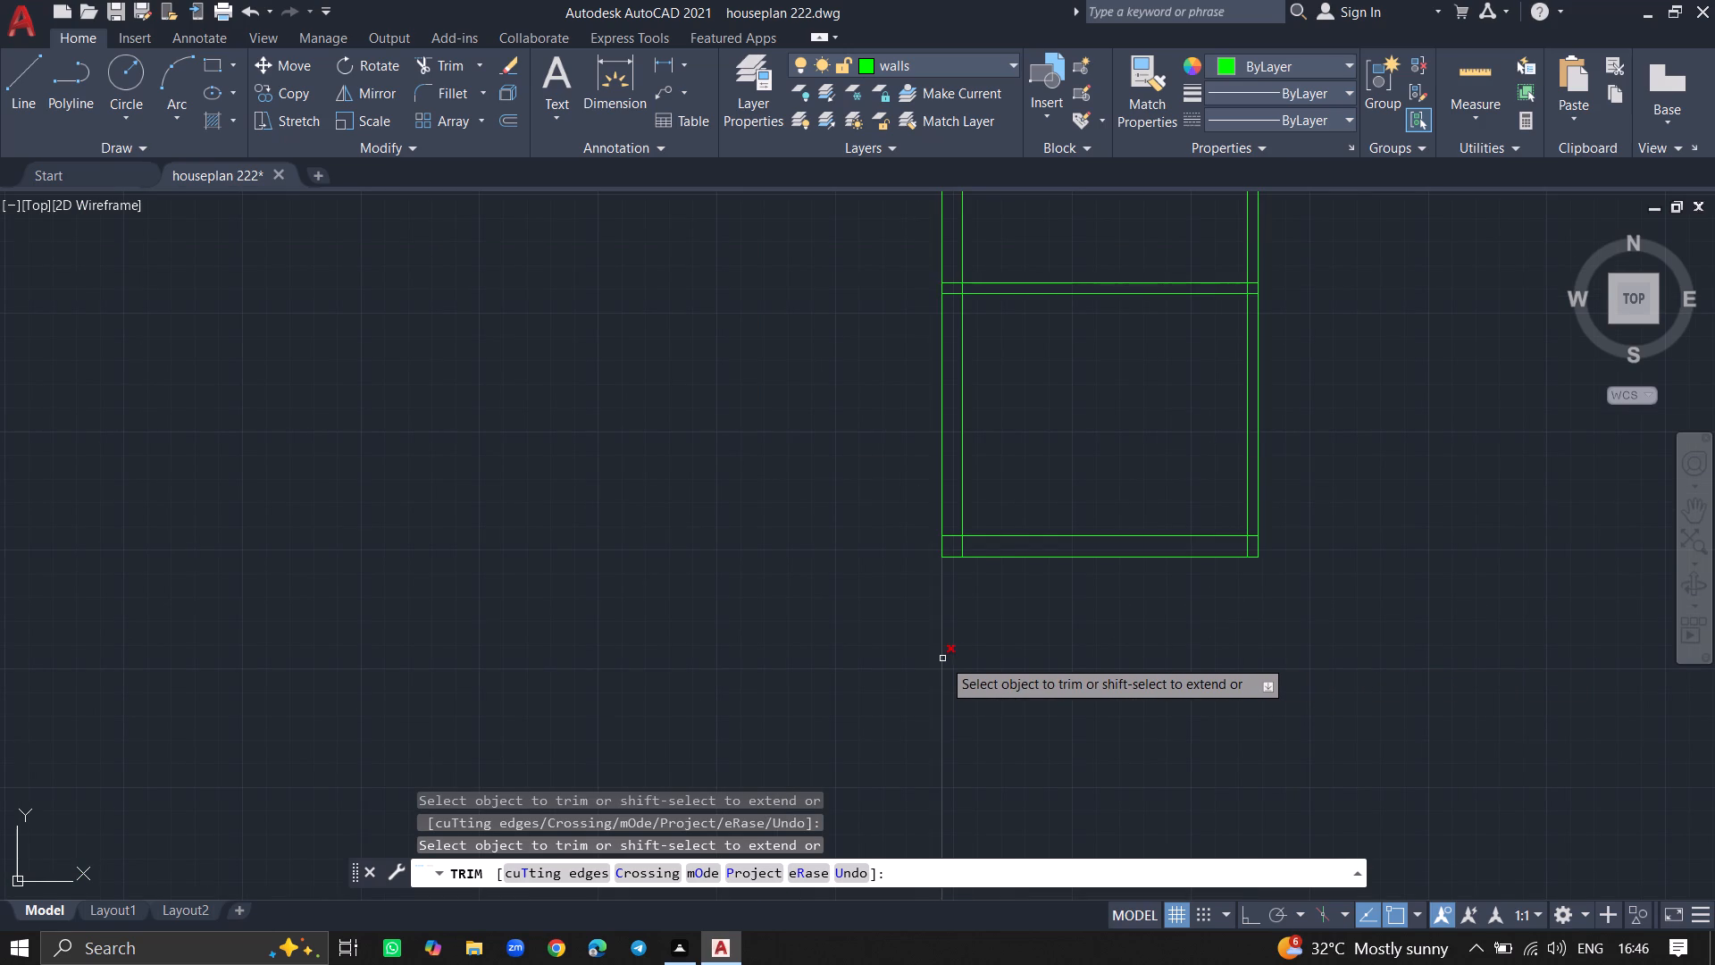
click(942, 659)
key(Return)
ctrl+scroll(942, 659, down, 5)
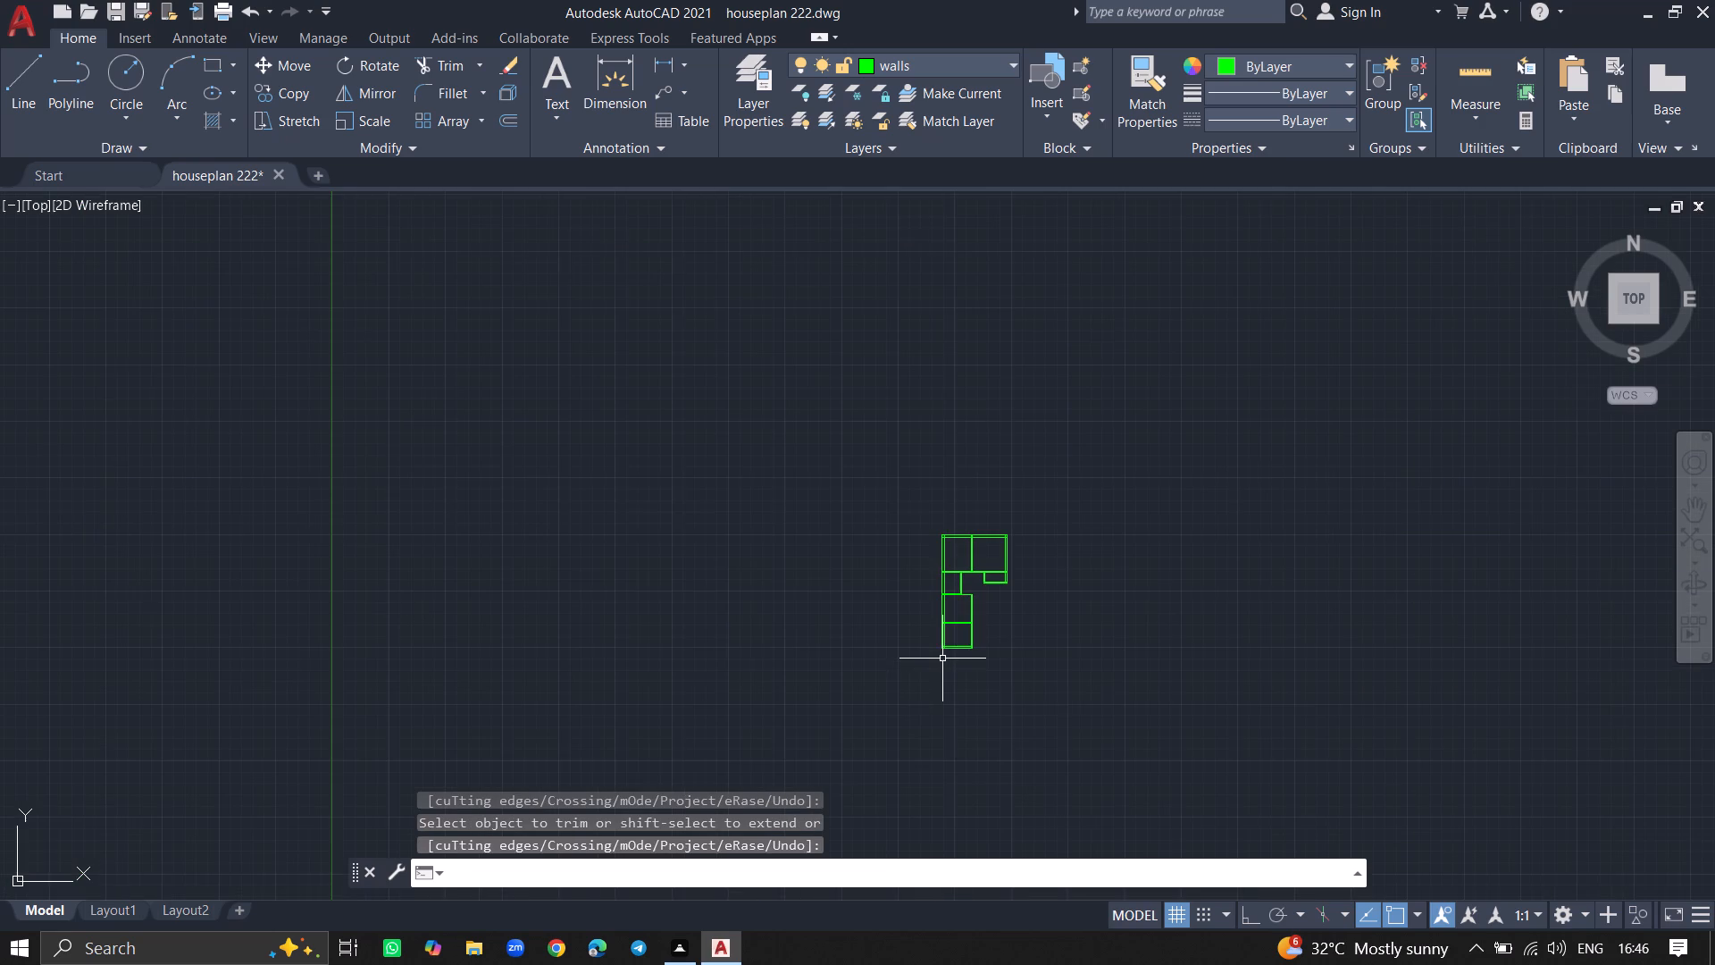
ctrl+scroll(995, 650, up, 2)
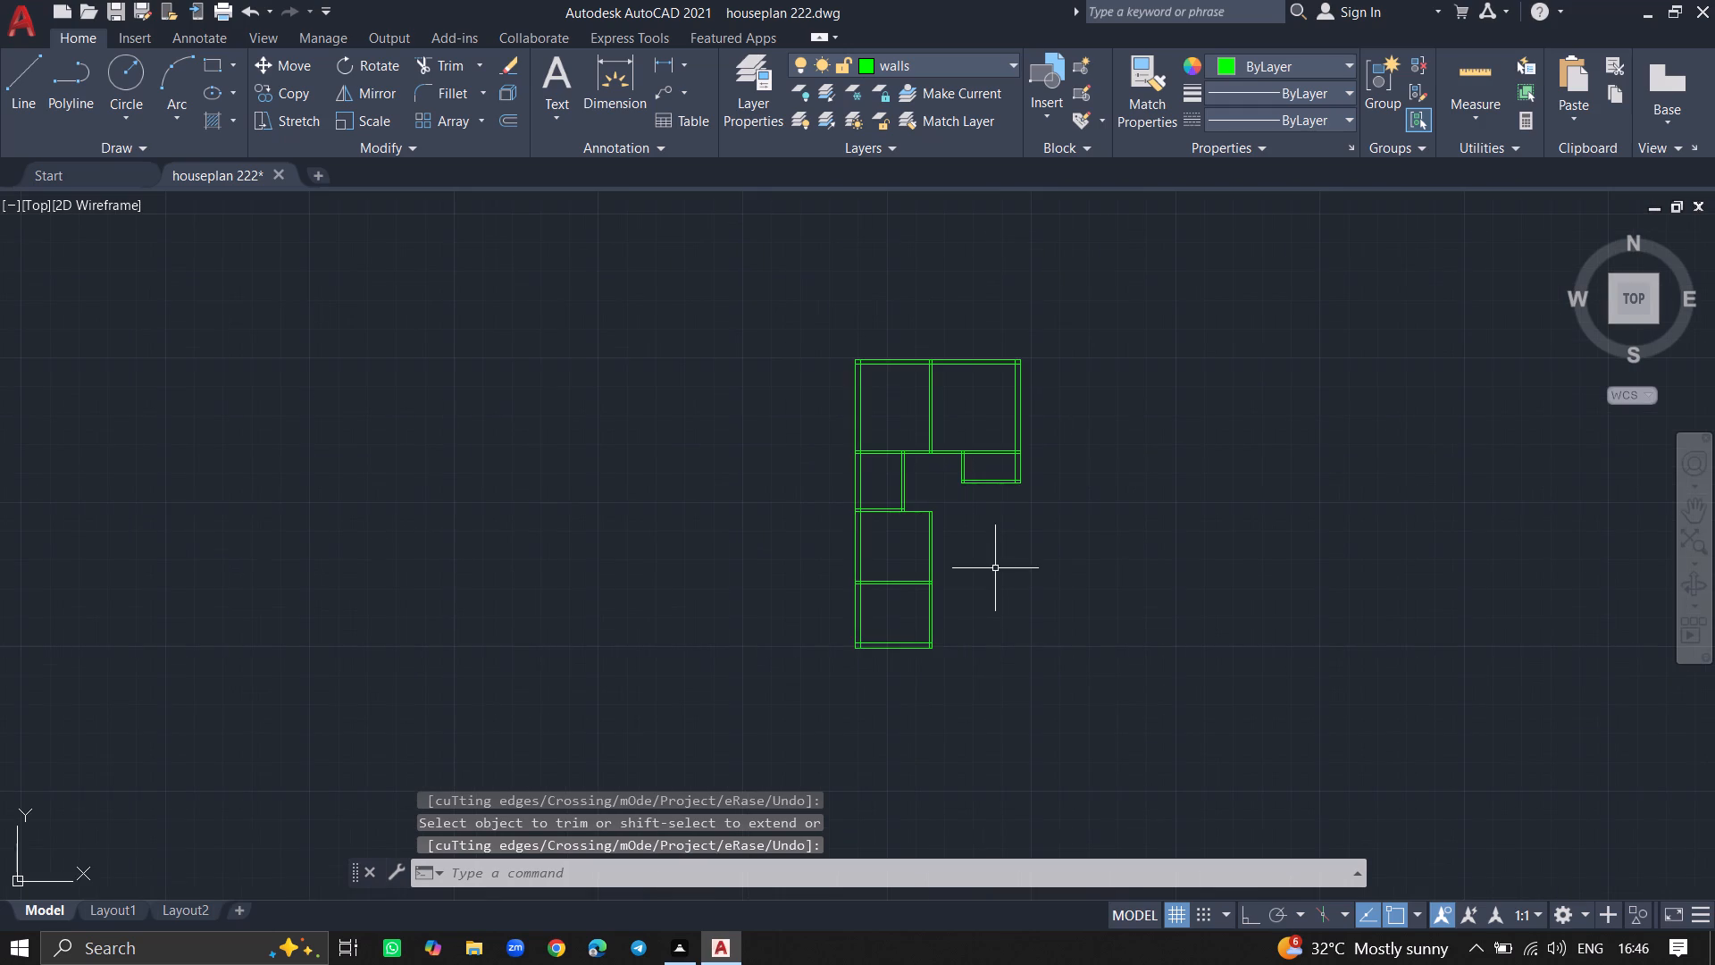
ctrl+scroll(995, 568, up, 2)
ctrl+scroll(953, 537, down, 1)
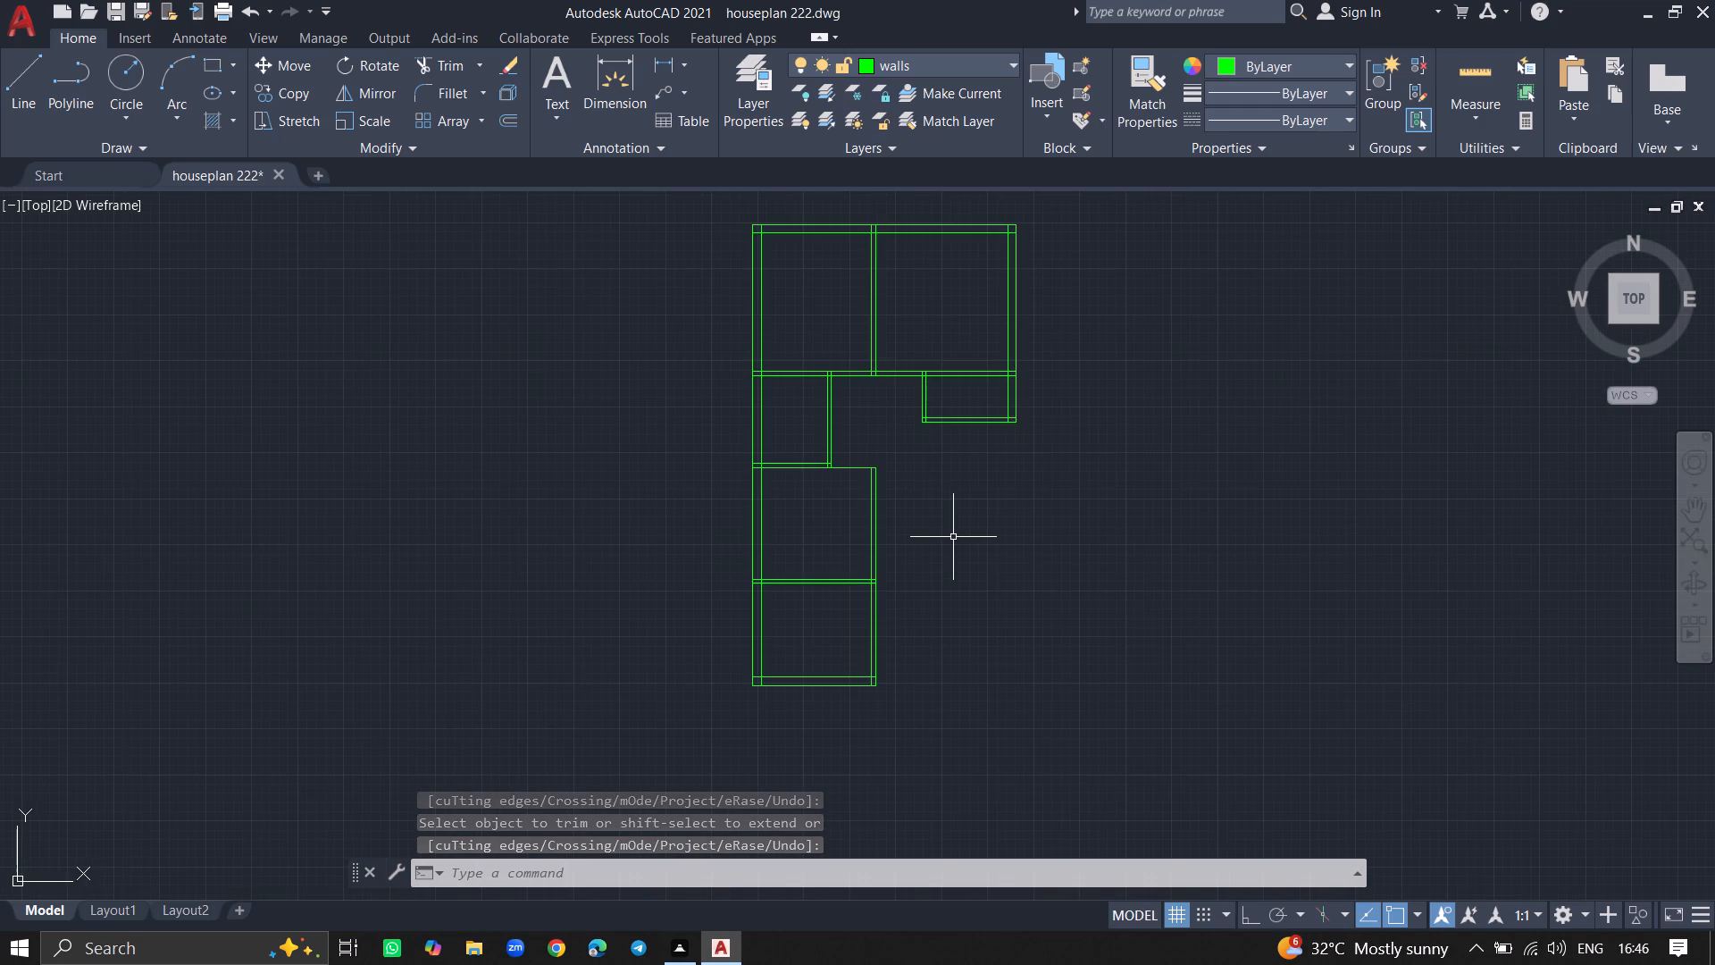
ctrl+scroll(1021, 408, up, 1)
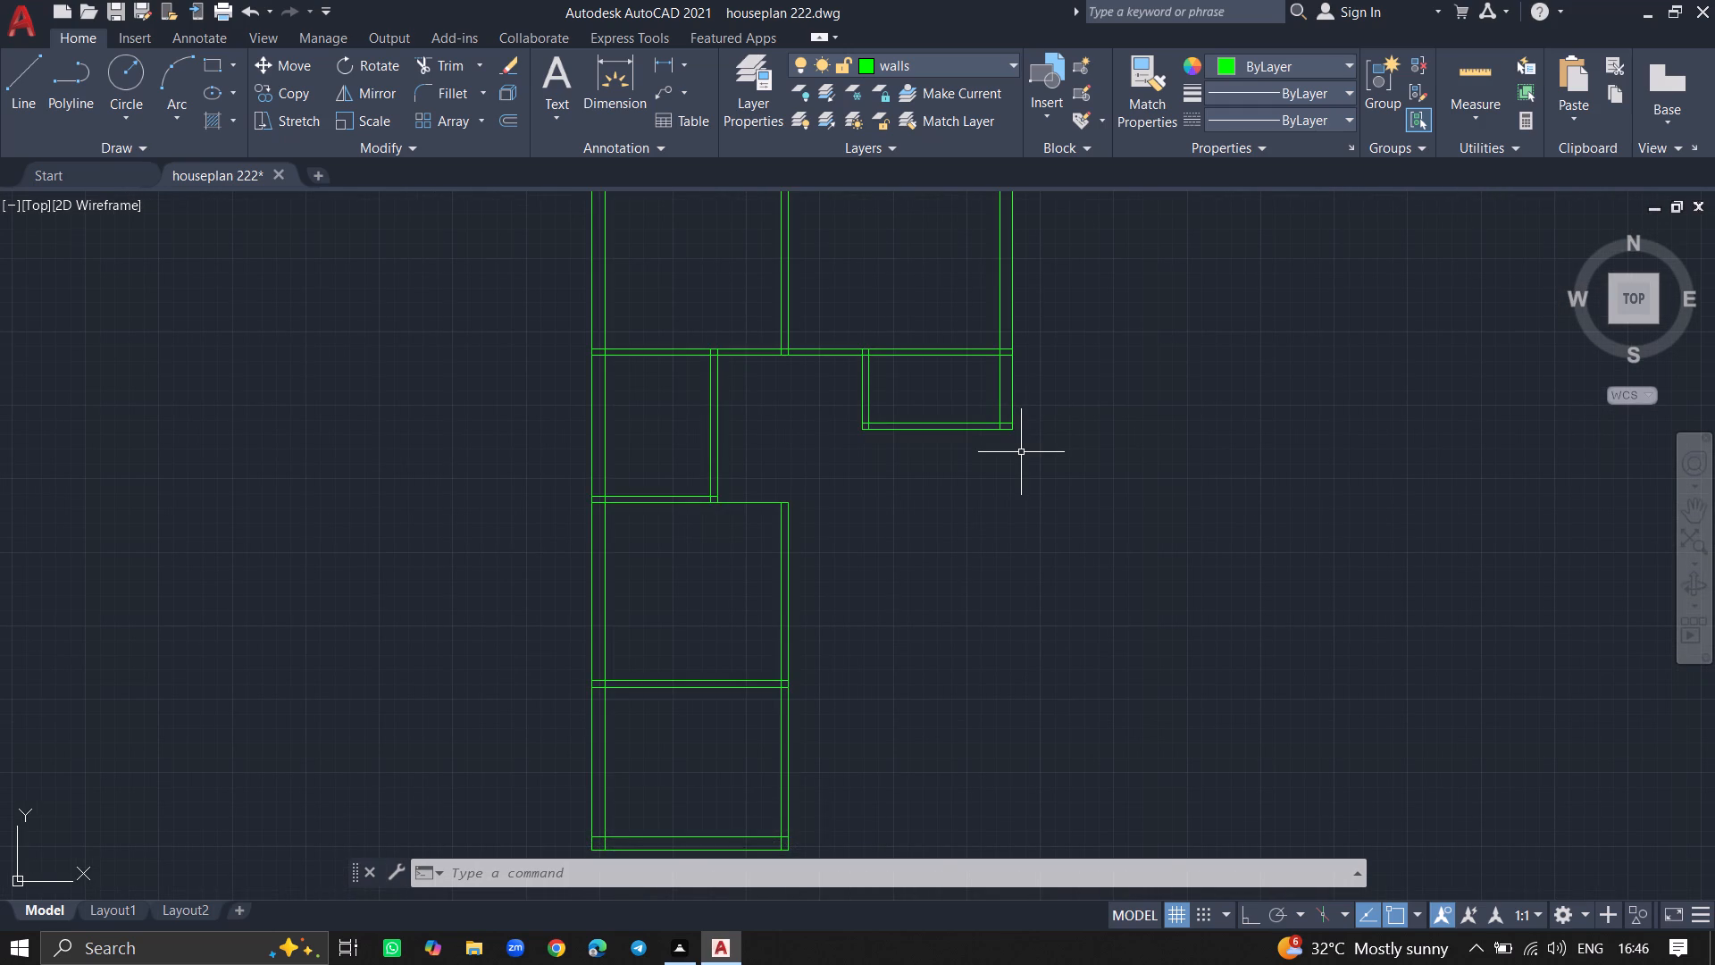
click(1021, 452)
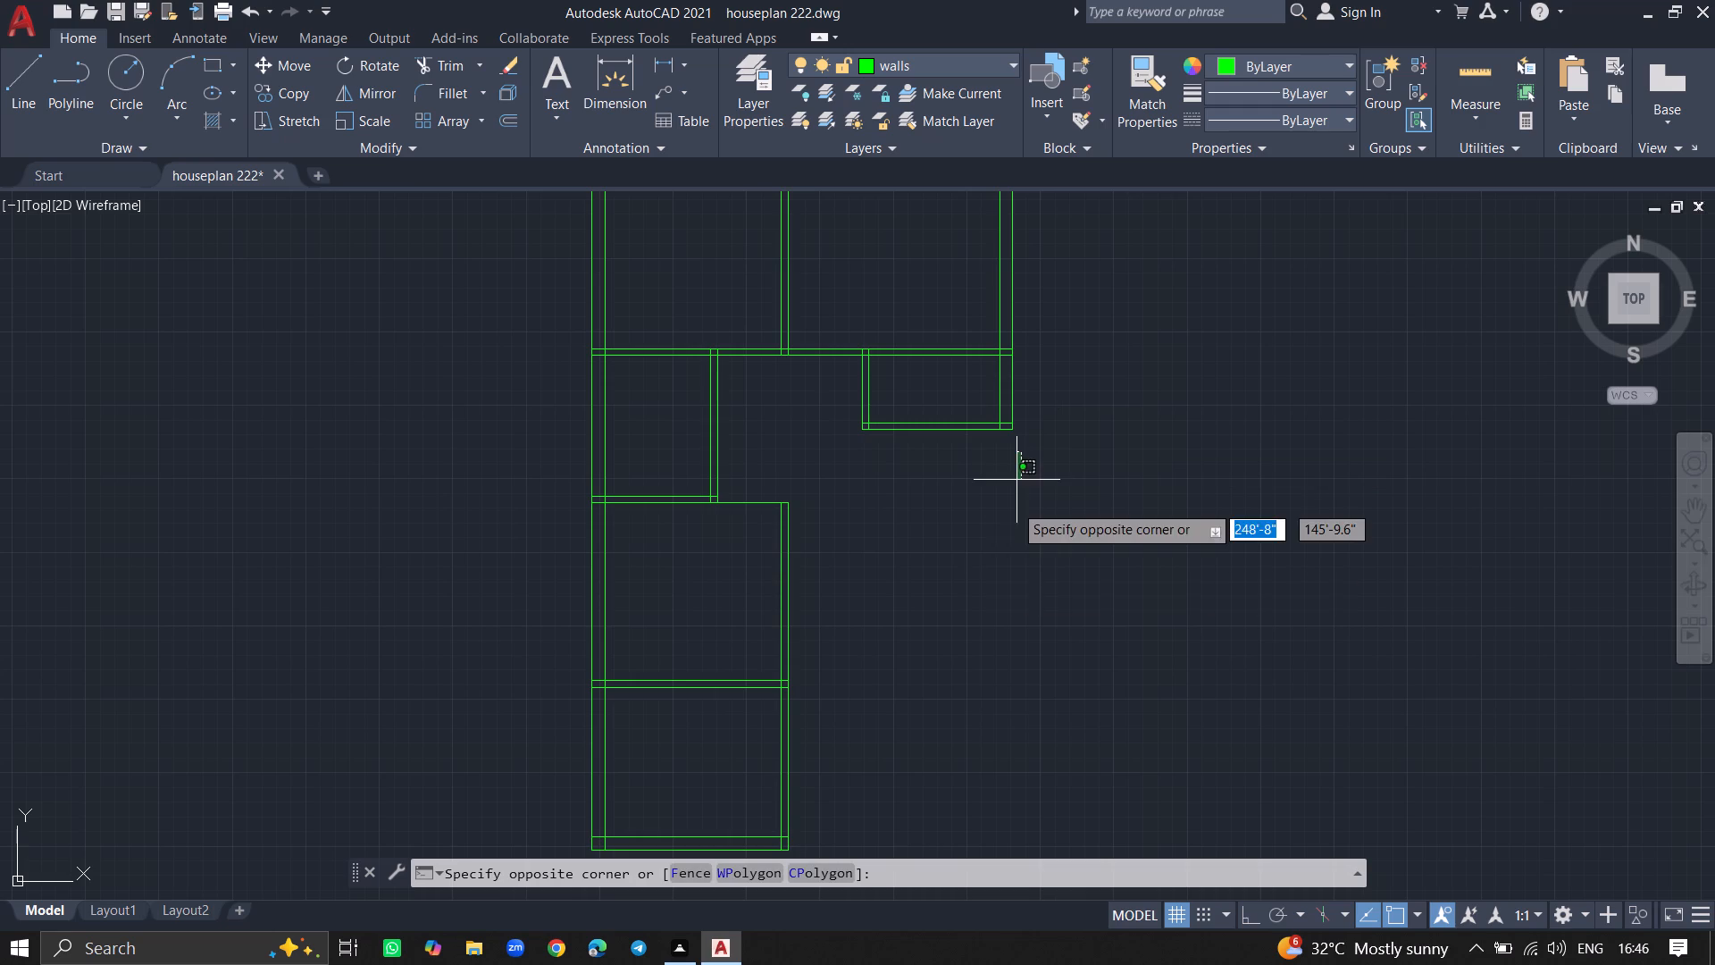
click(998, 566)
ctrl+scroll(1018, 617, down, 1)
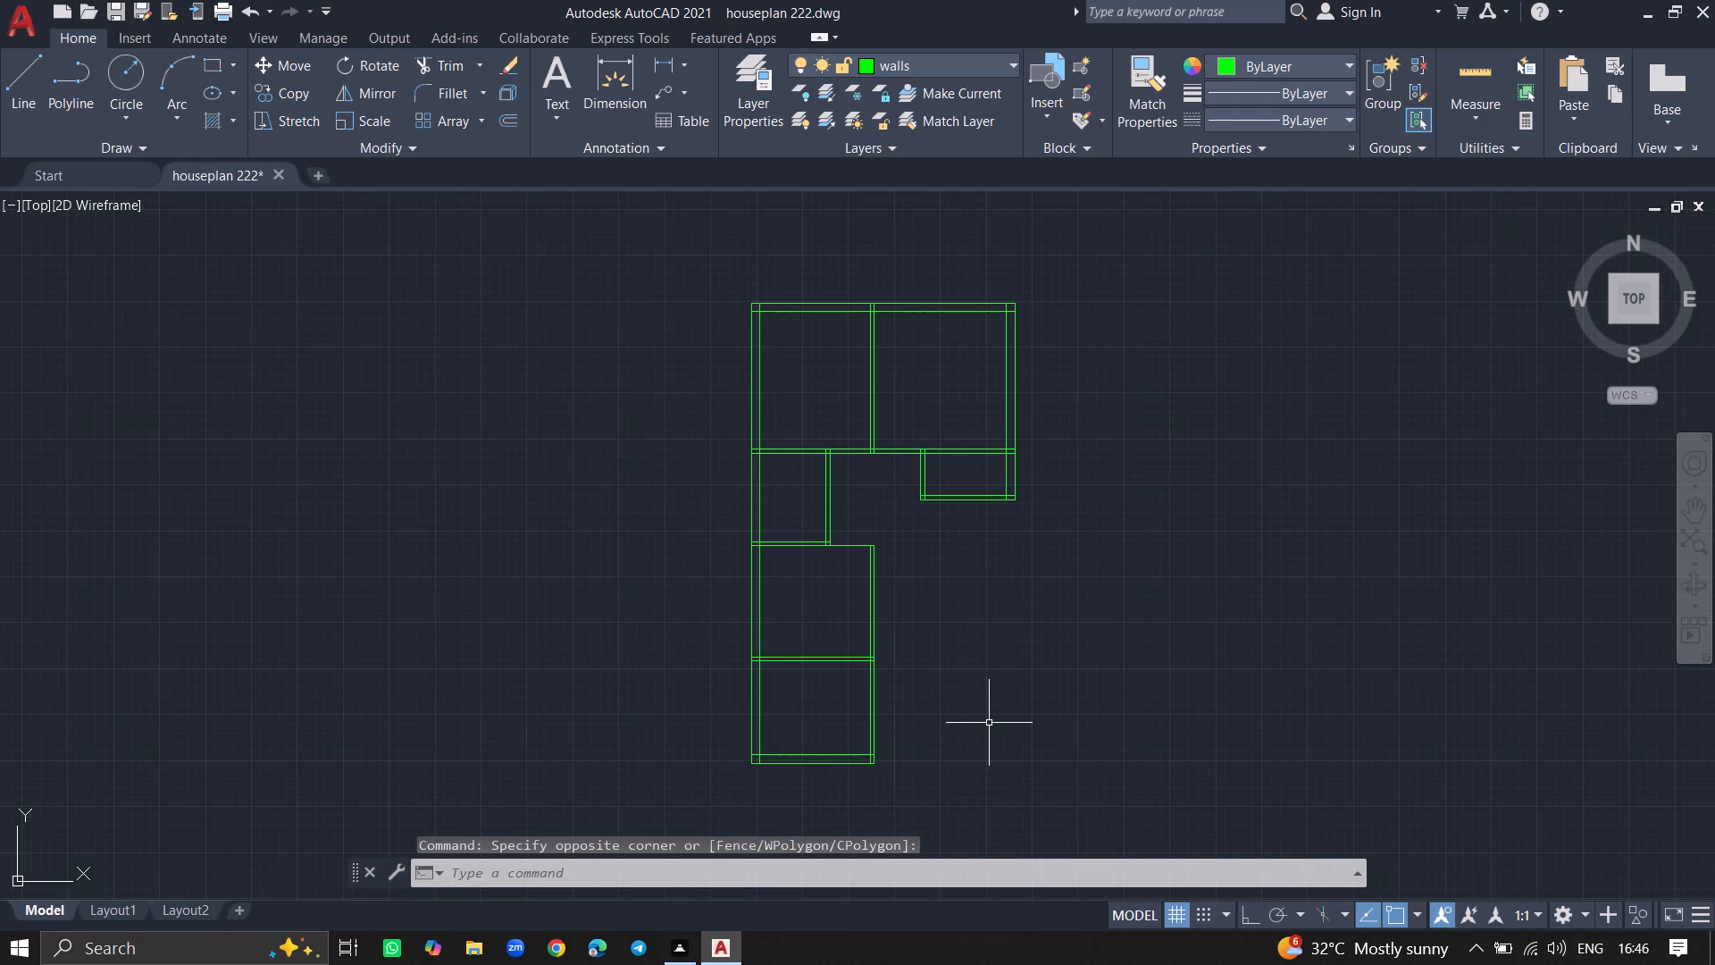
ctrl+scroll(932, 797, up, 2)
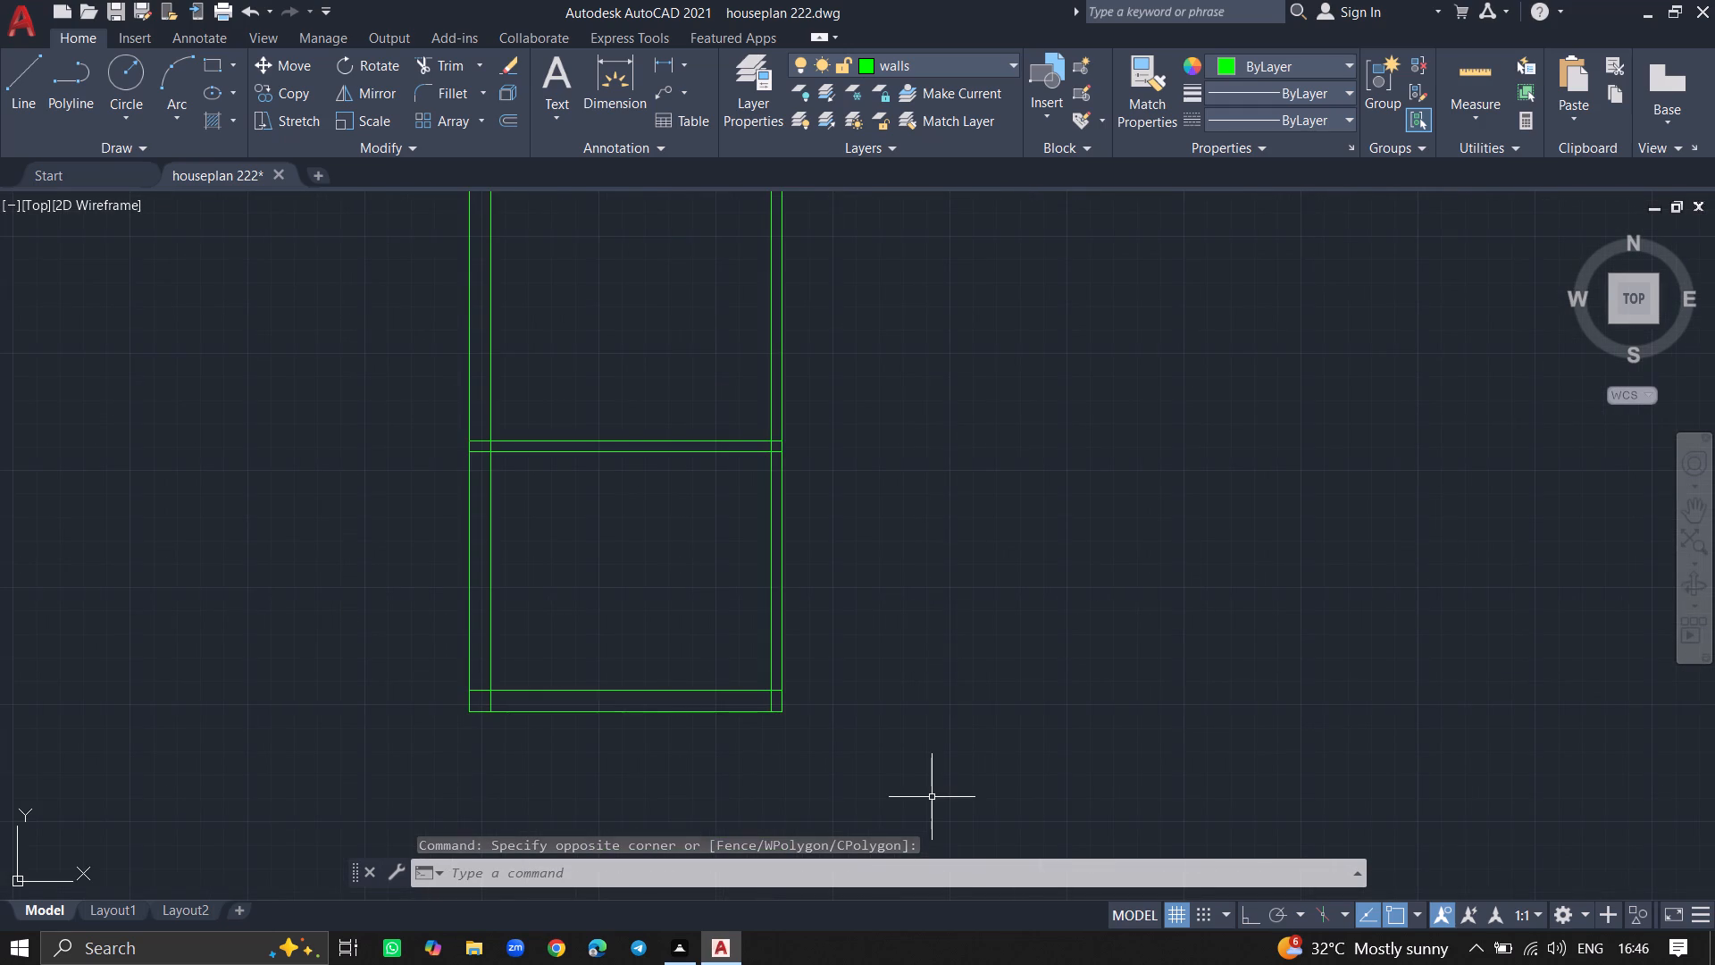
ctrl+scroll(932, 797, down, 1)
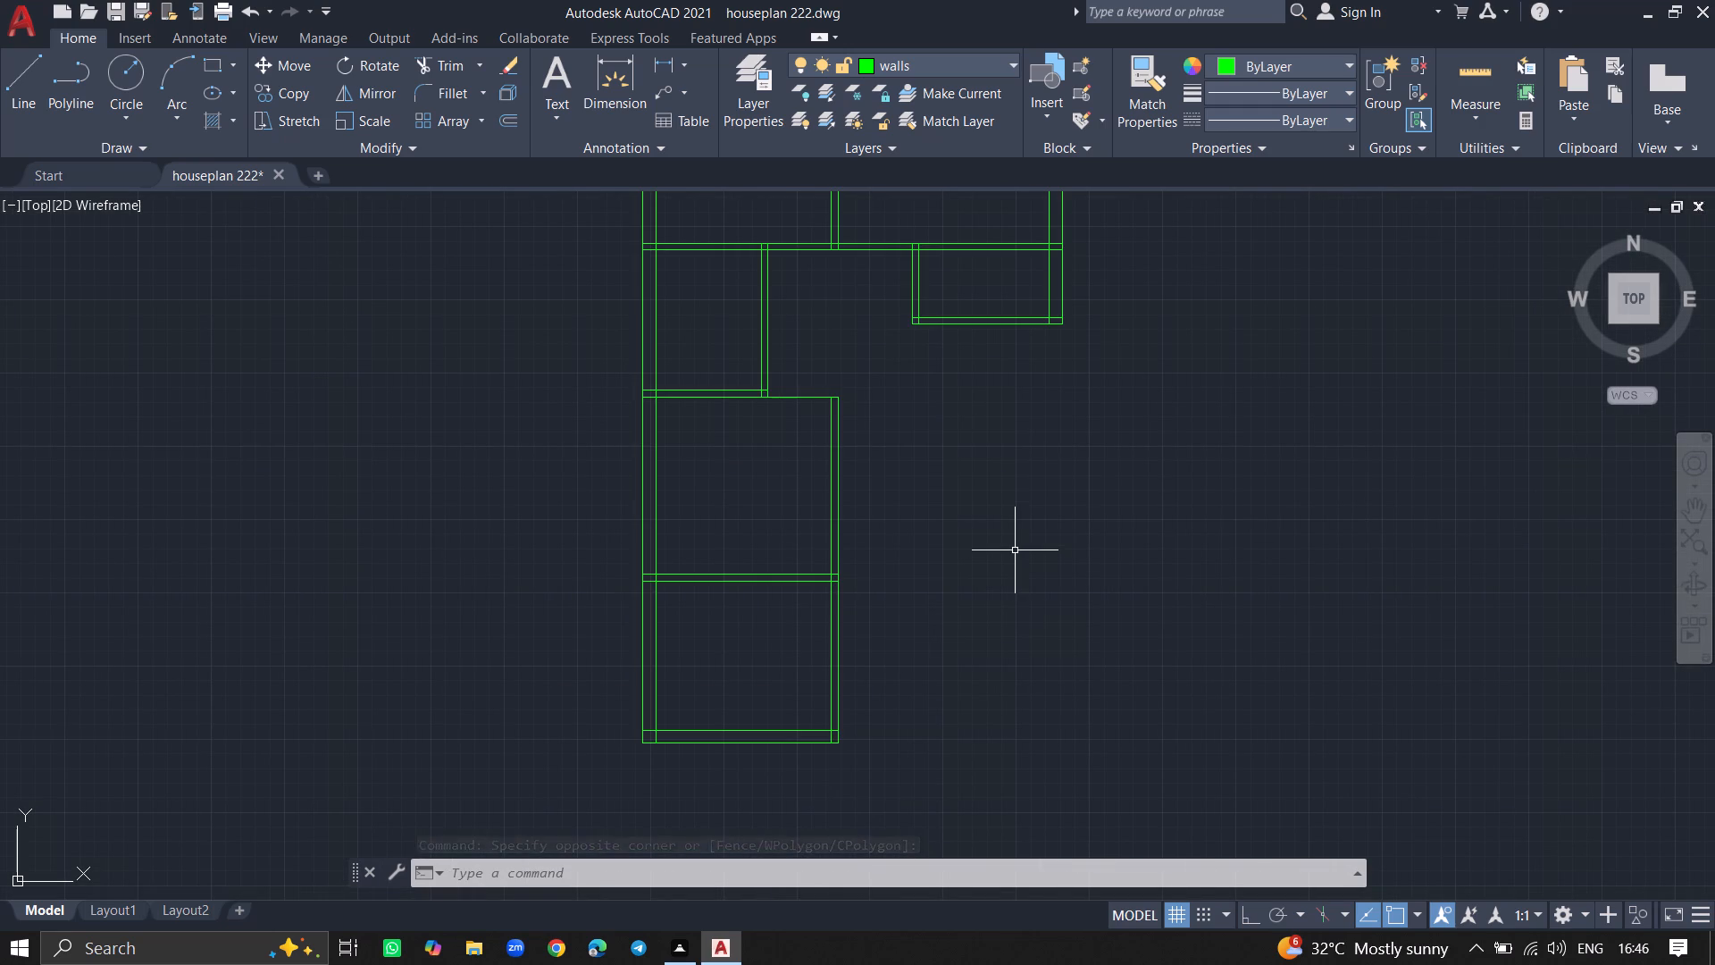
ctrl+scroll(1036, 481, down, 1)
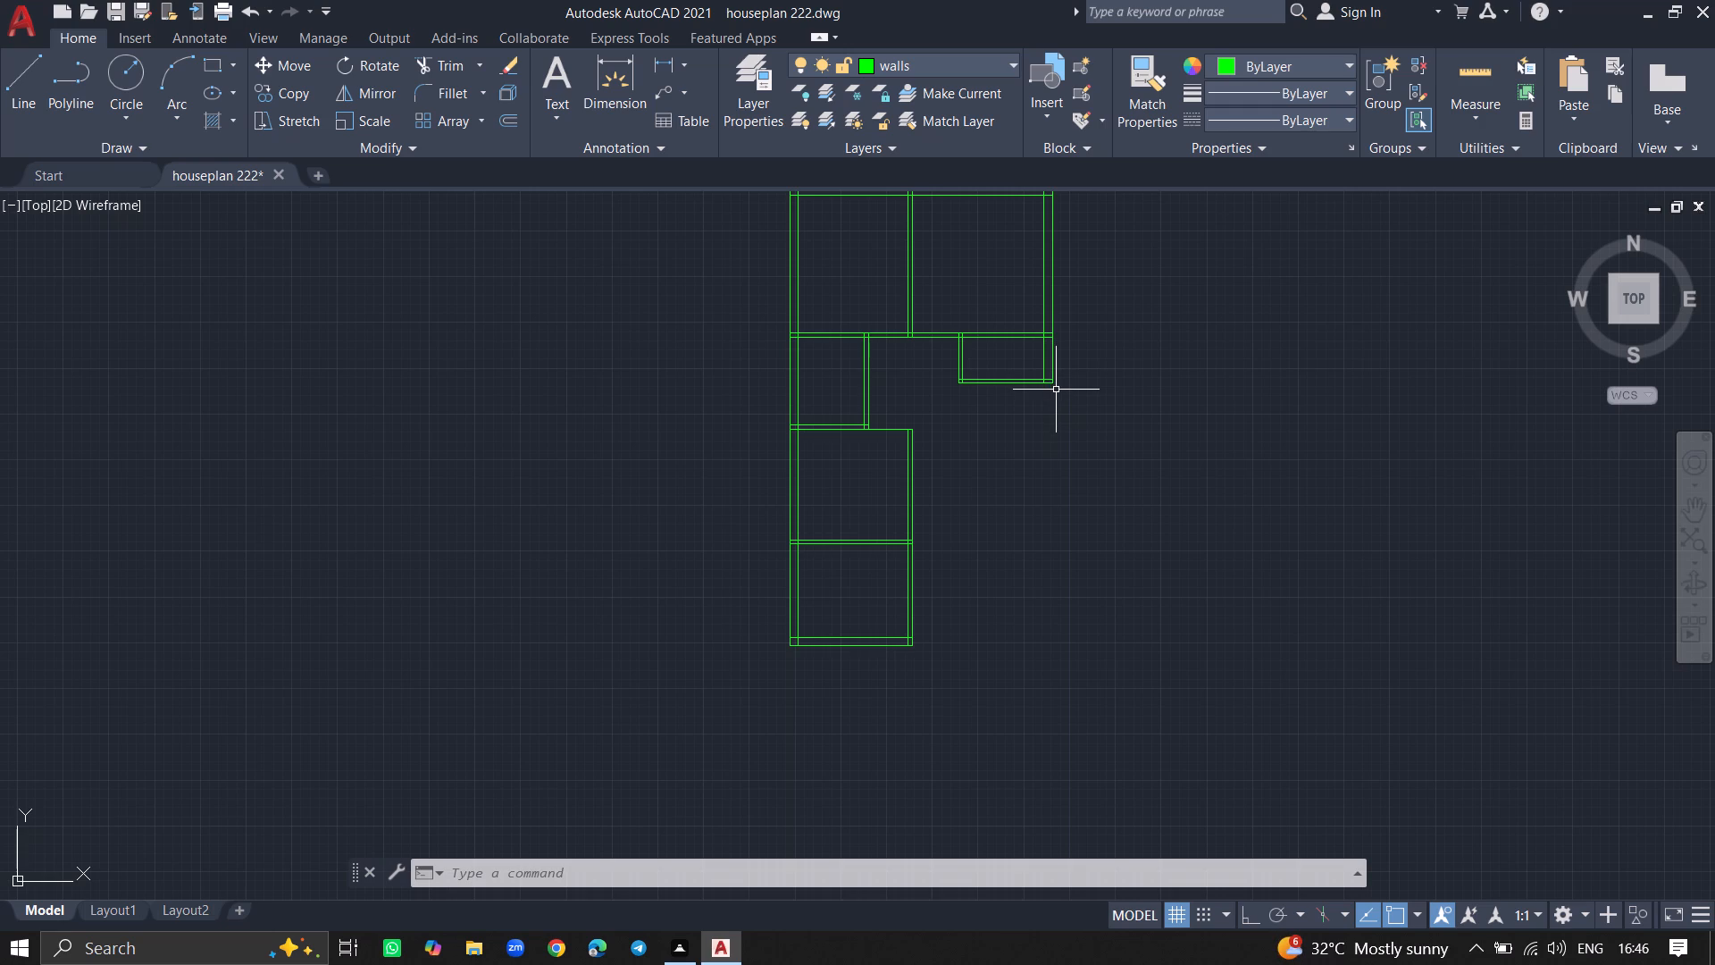
Draw vertical construction lines (XLINE) through the bottom ends of the small right-hand room's inner and outer right wall lines.
ctrl+scroll(1056, 390, up, 2)
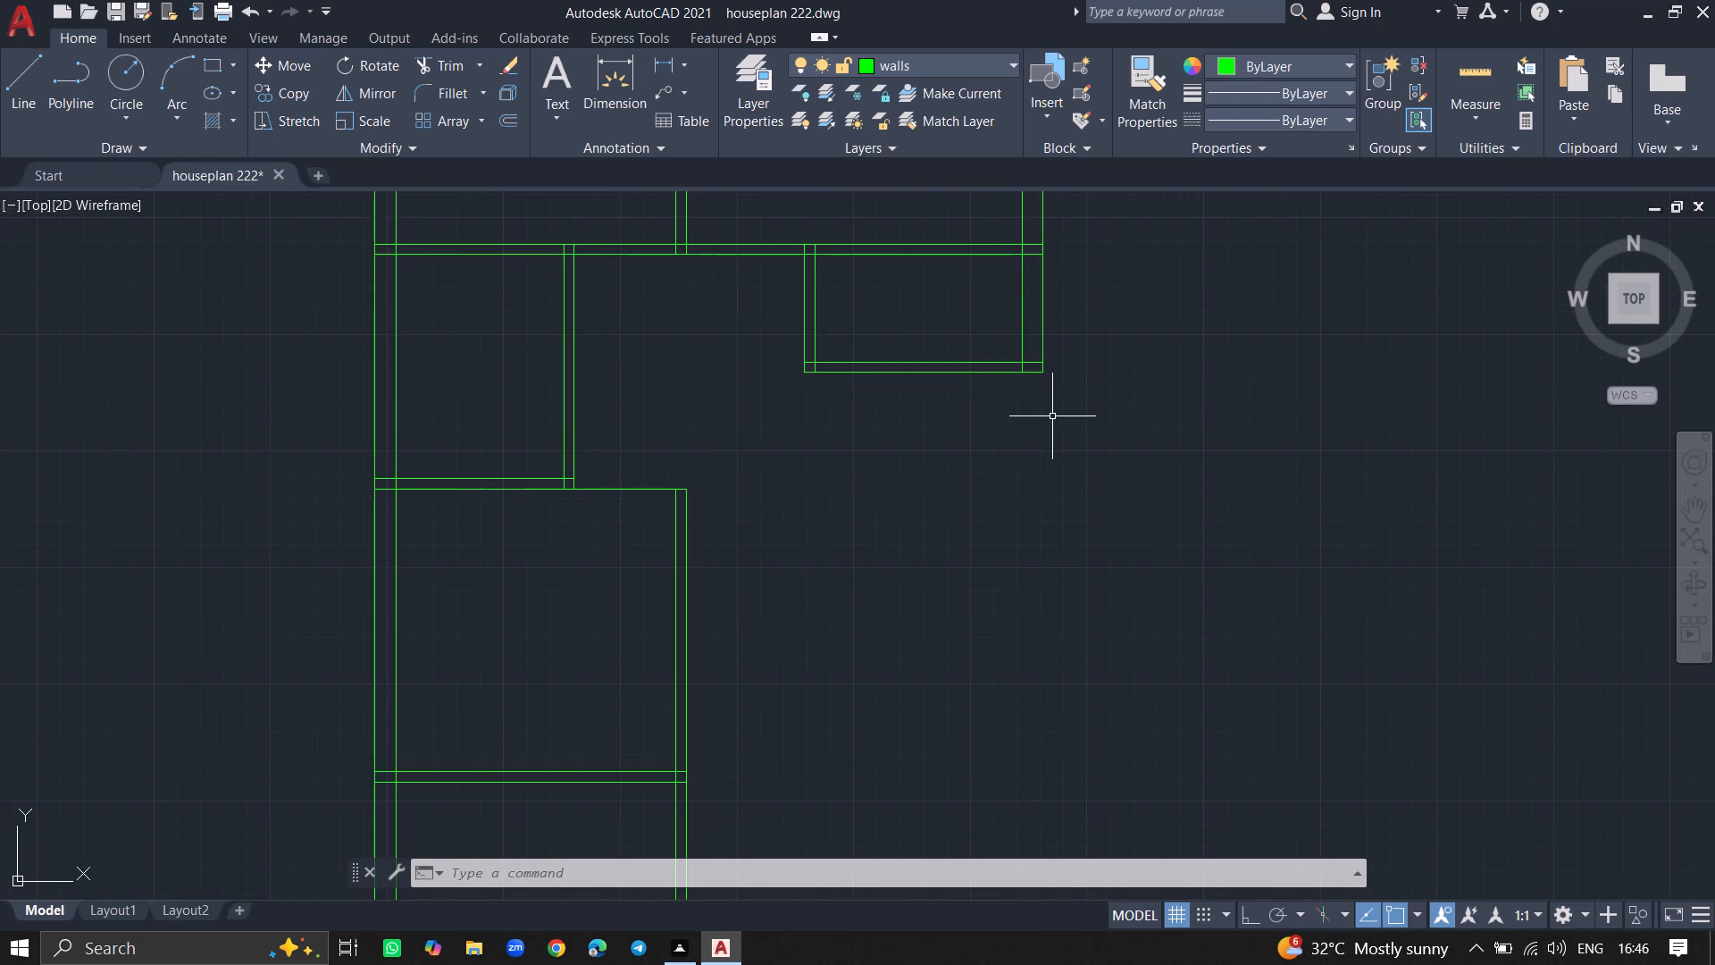
text(xl)
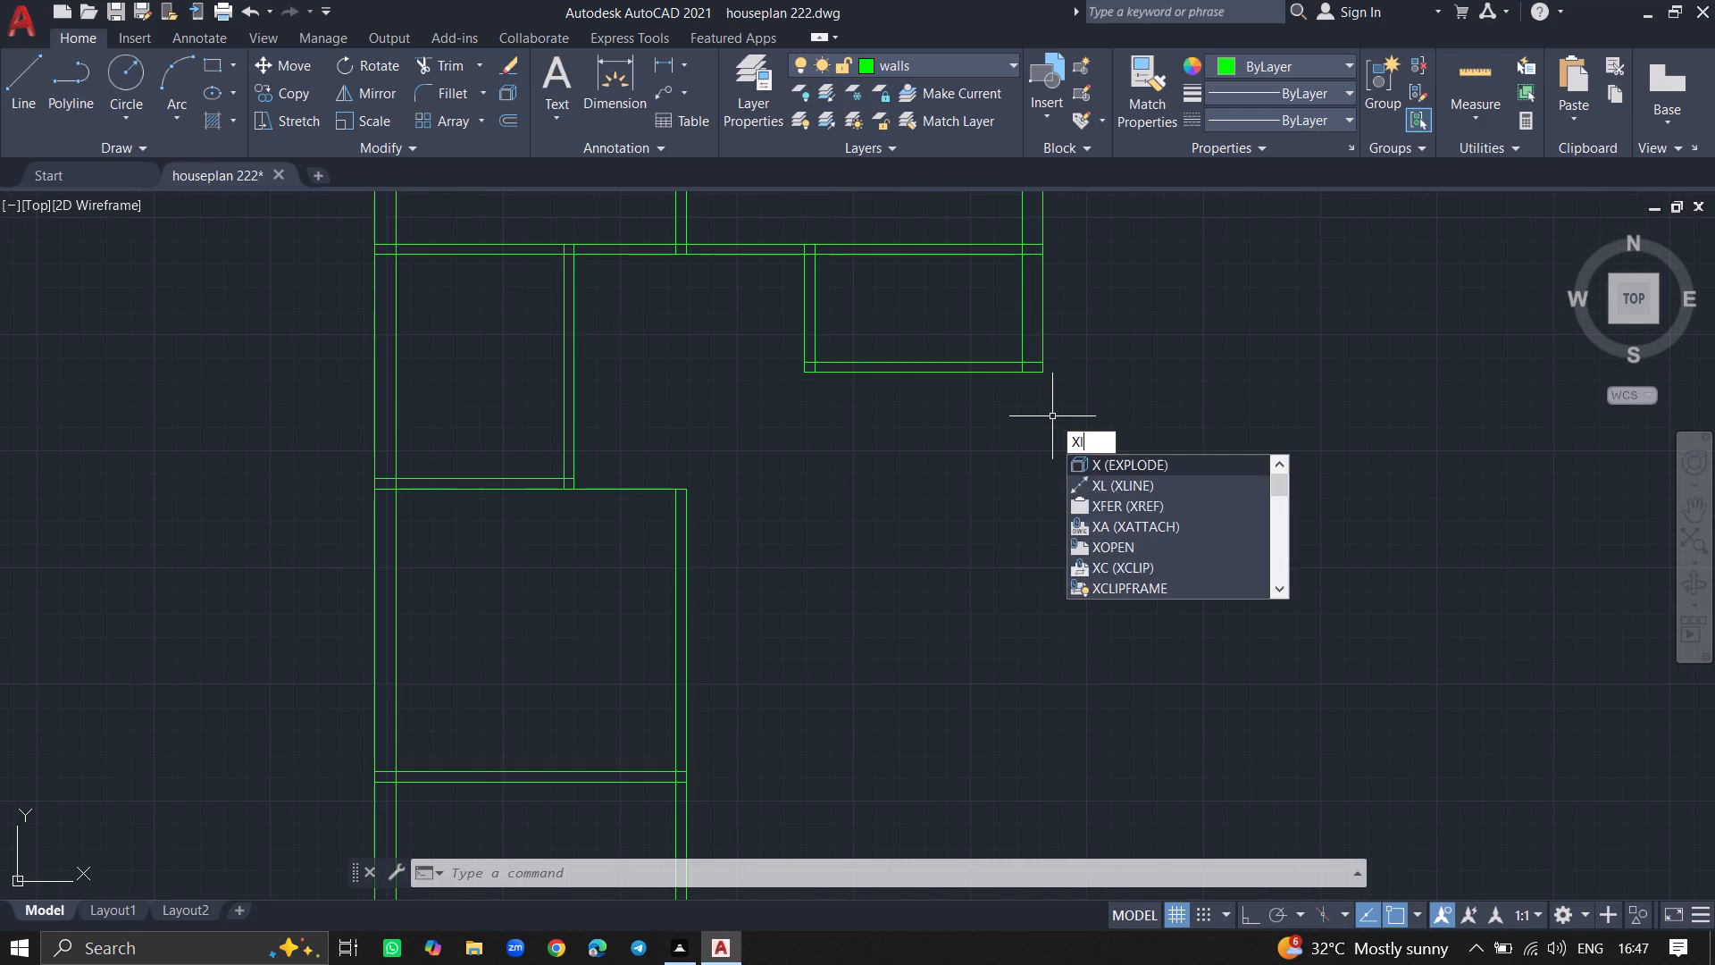
key(Return)
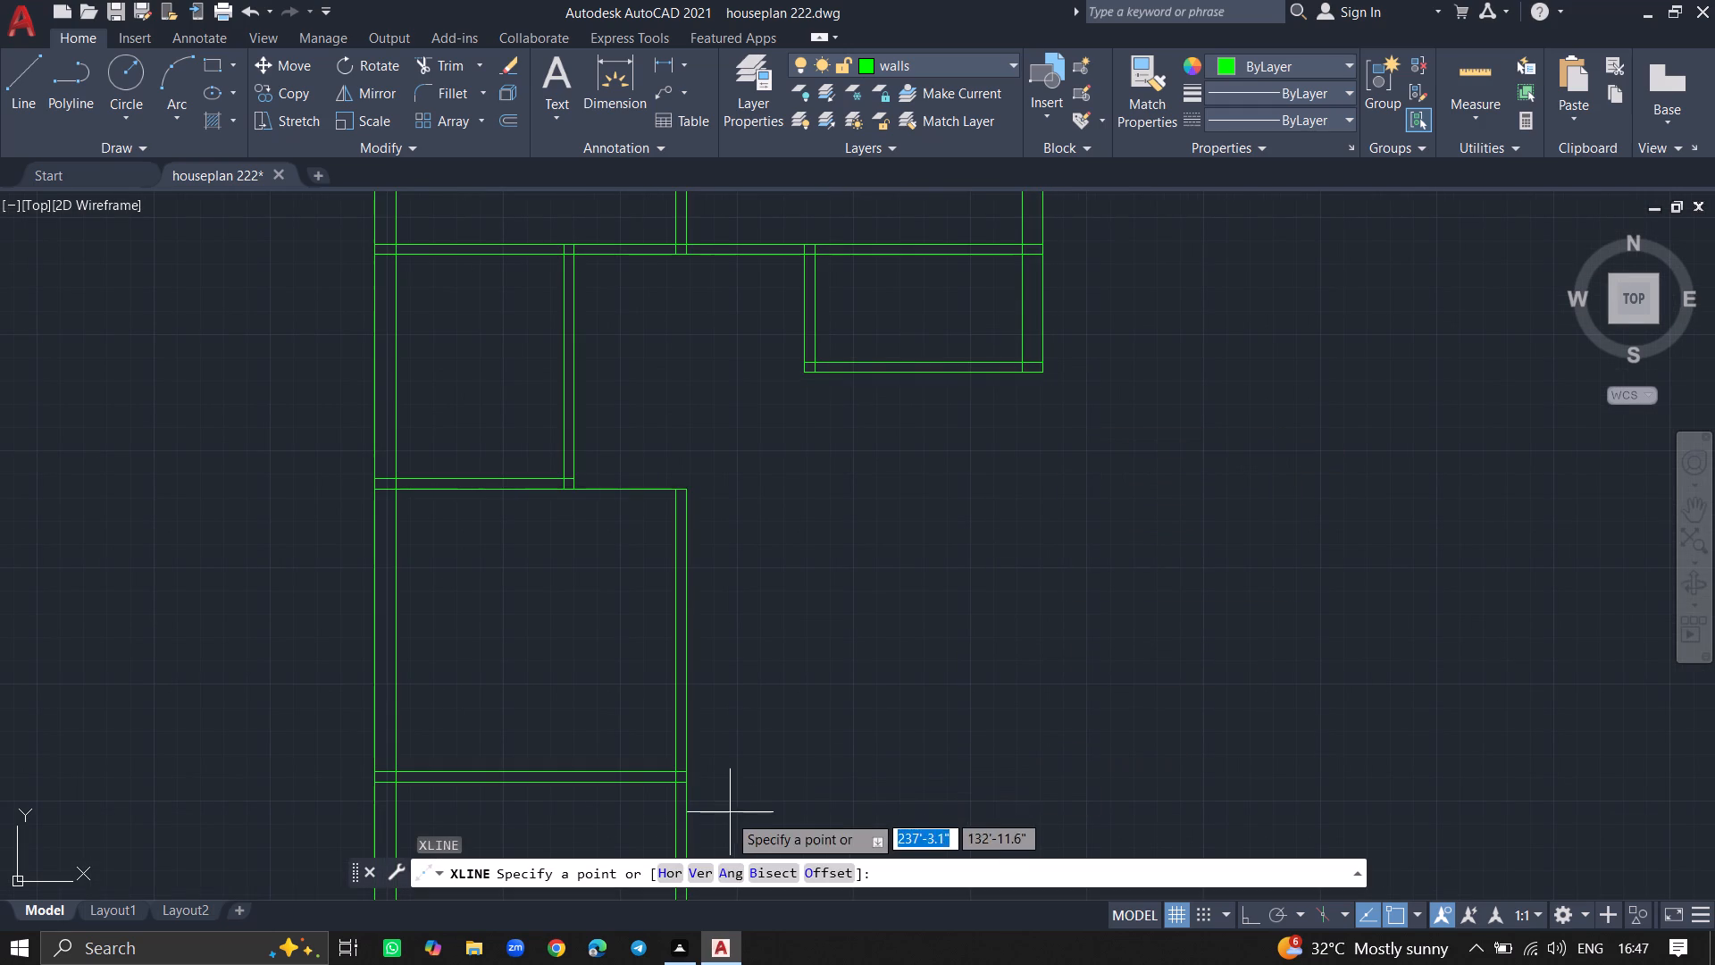
click(704, 870)
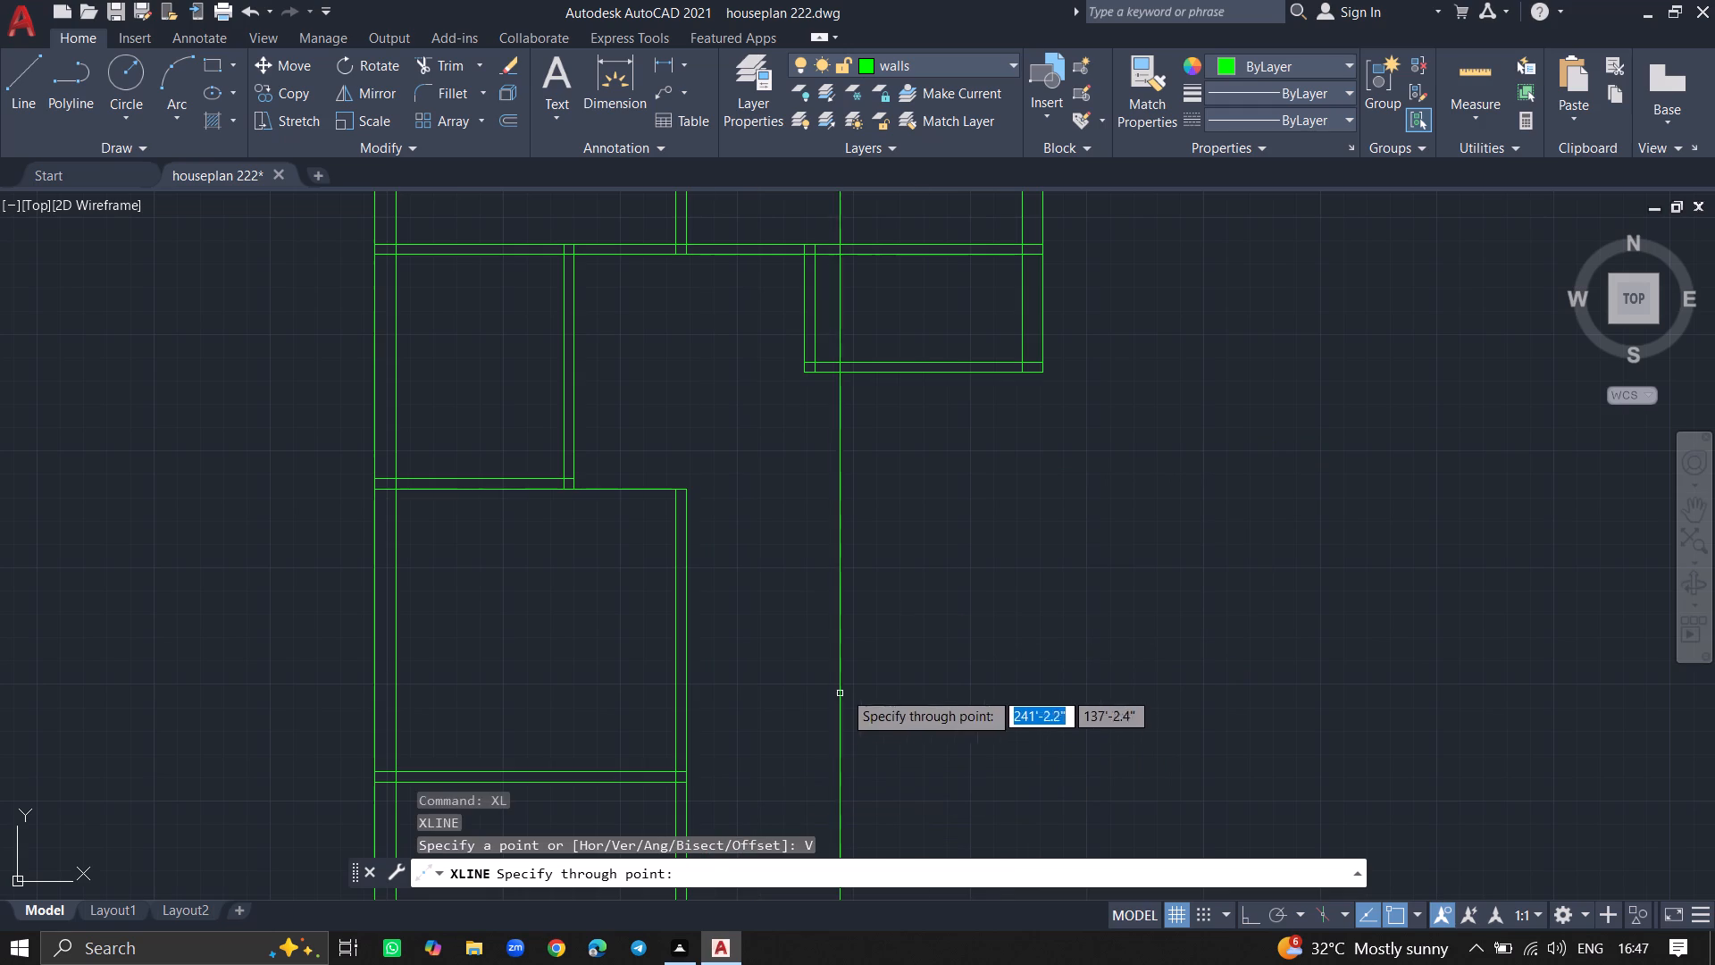
click(1023, 376)
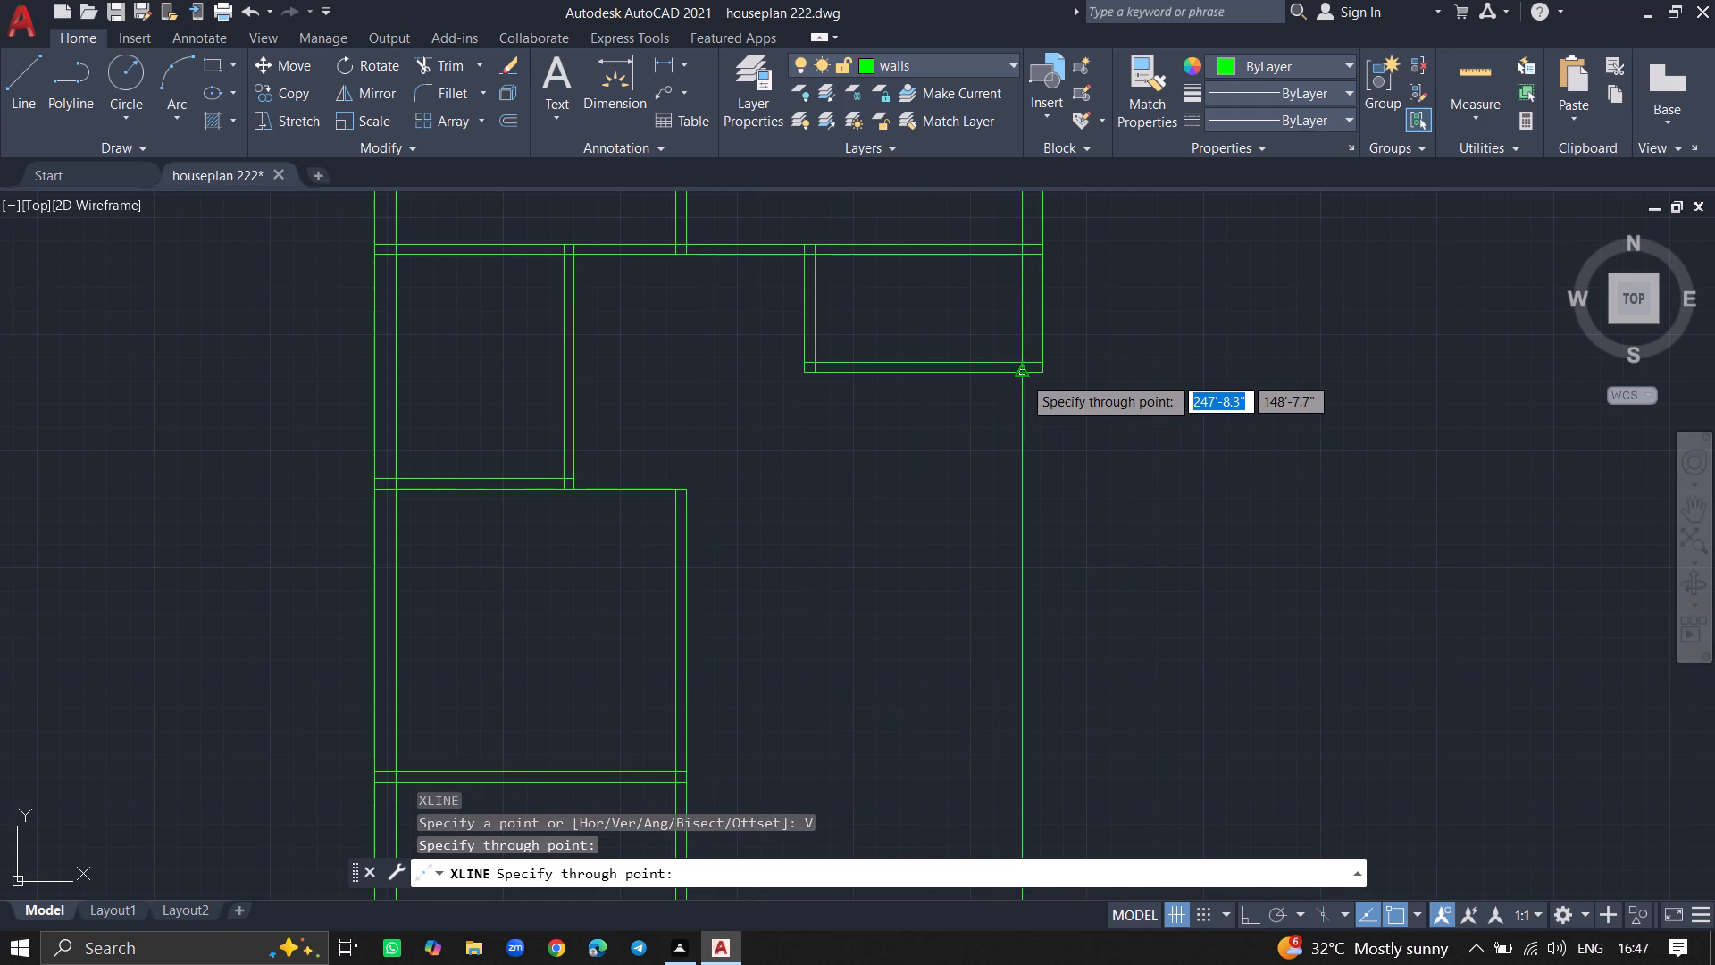
click(1042, 373)
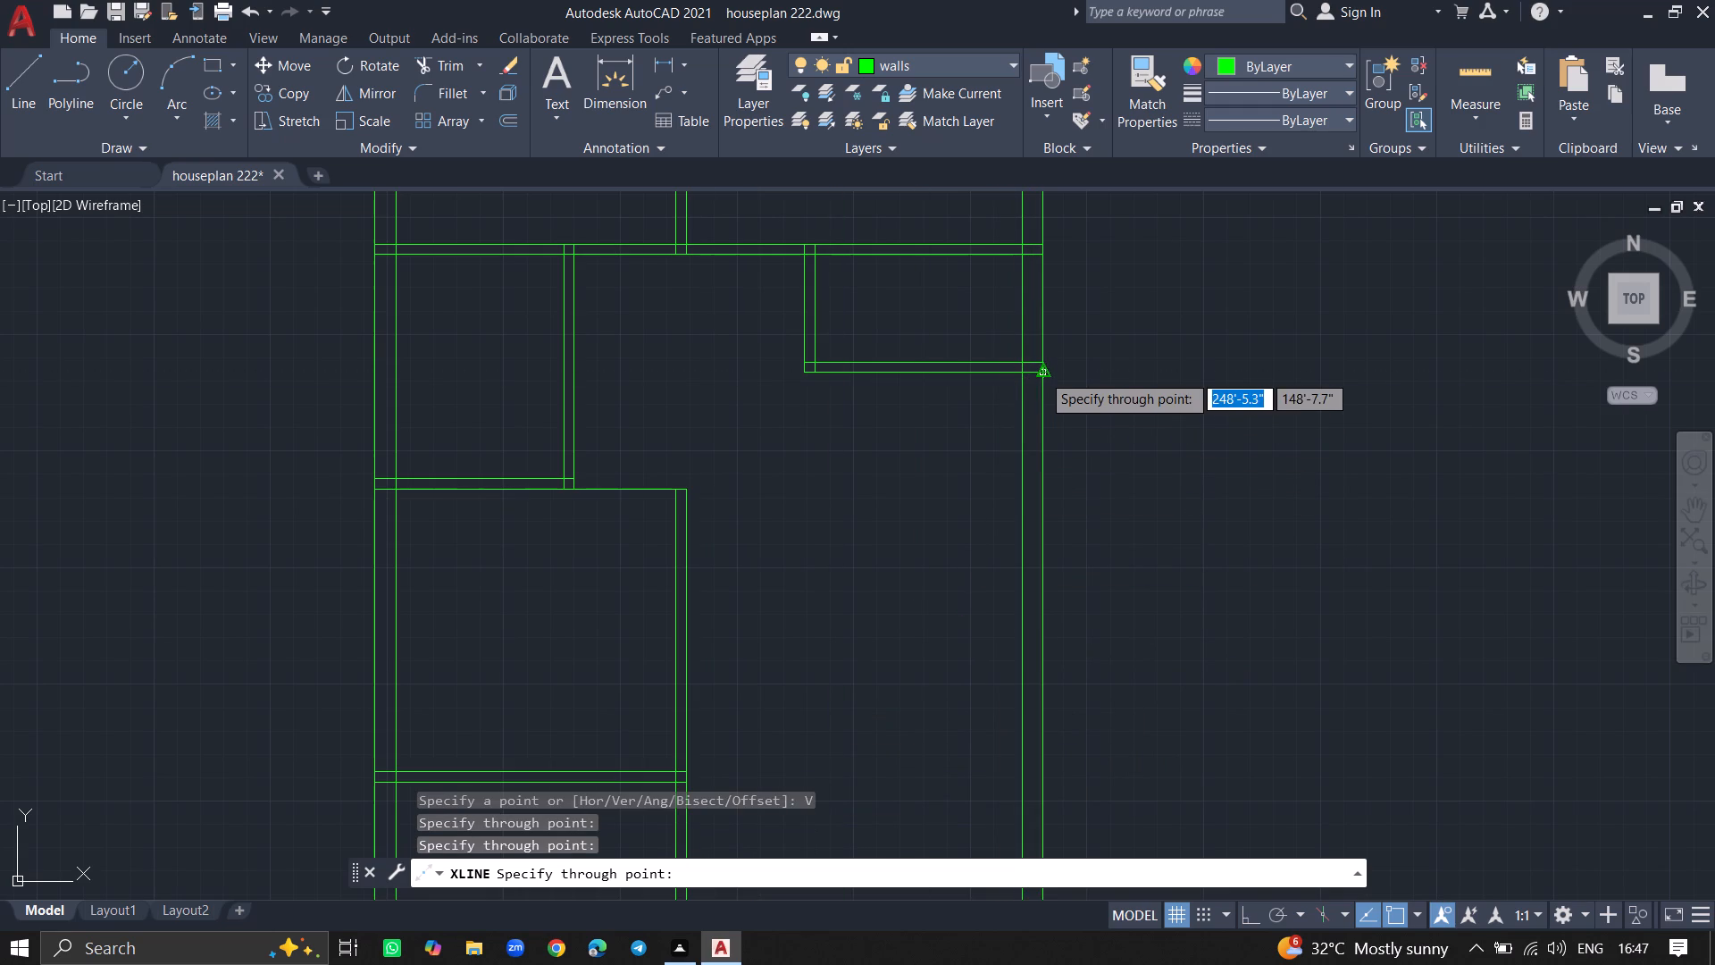
key(Return)
Extend both lines of the plan's bottom 9" wall rightward to the inner vertical construction line.
ctrl+scroll(1104, 463, down, 2)
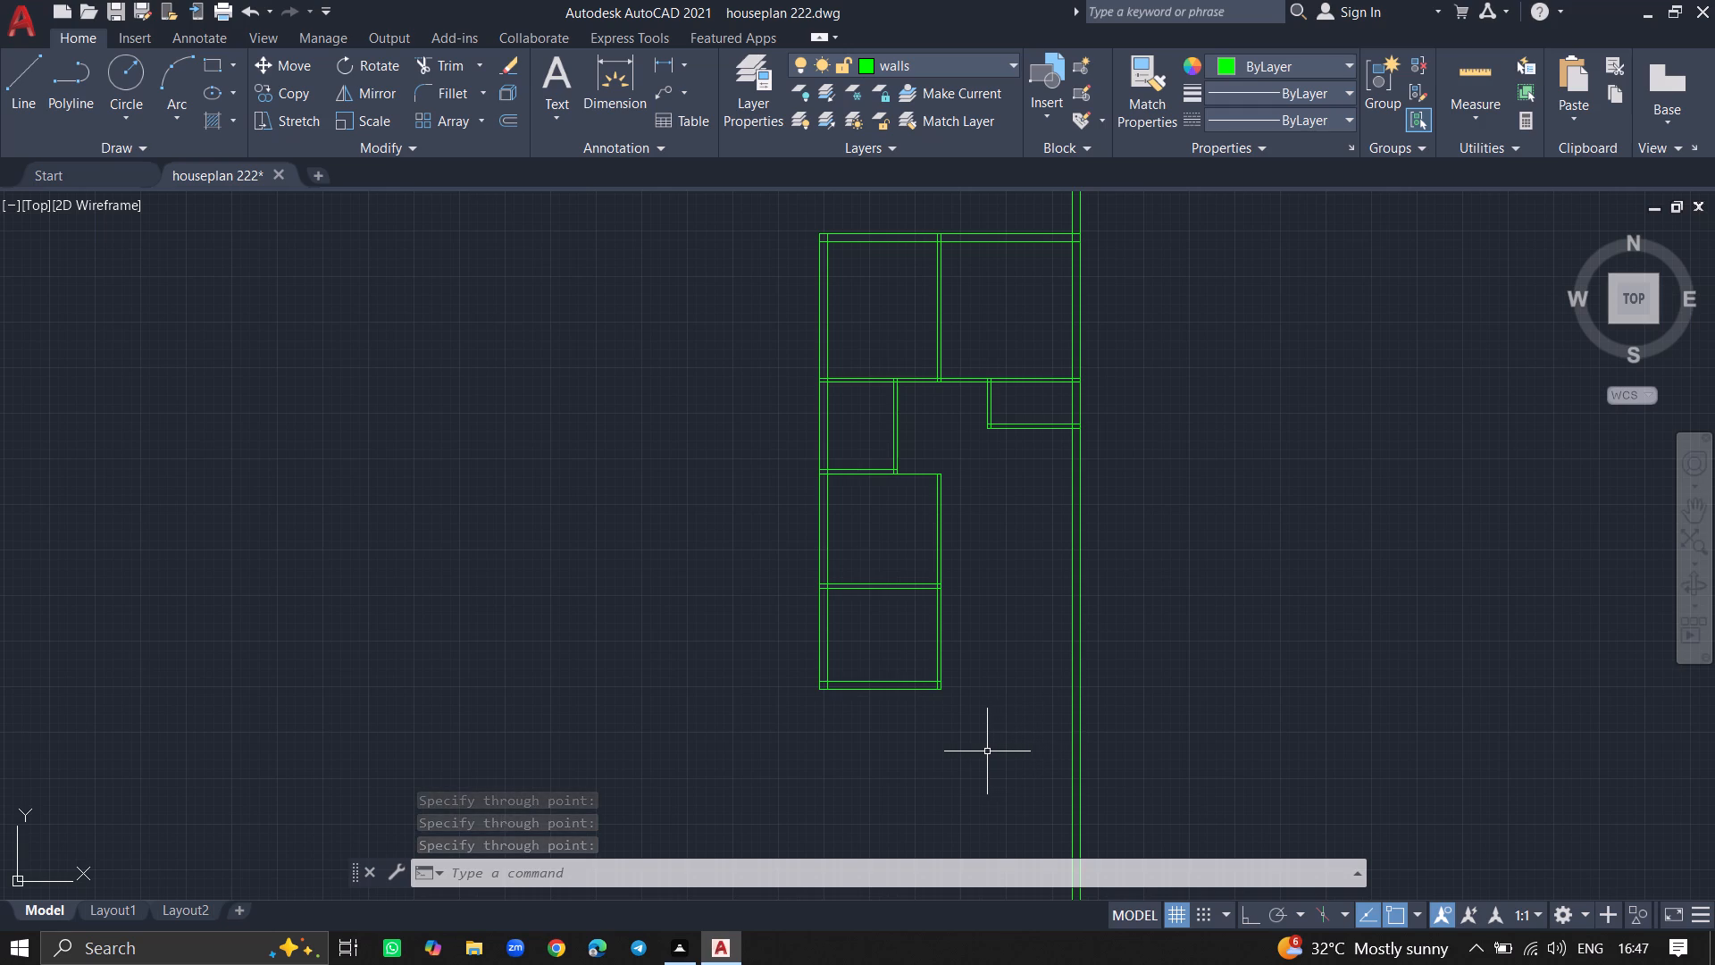
text(ex)
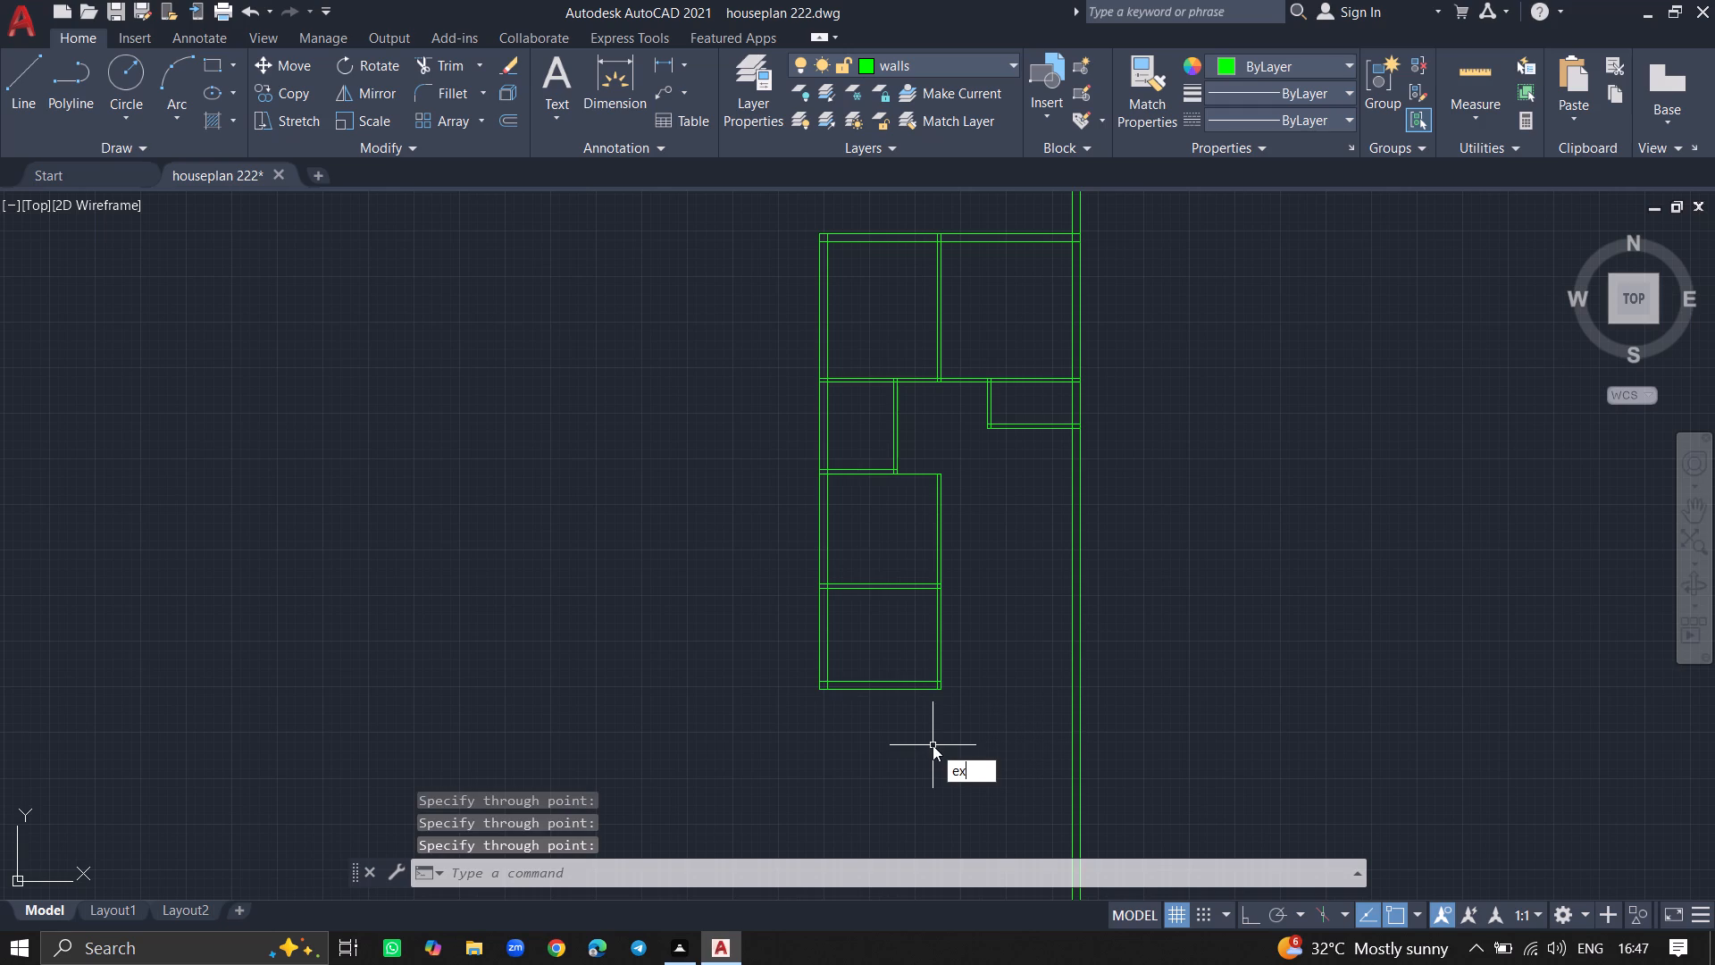
click(983, 792)
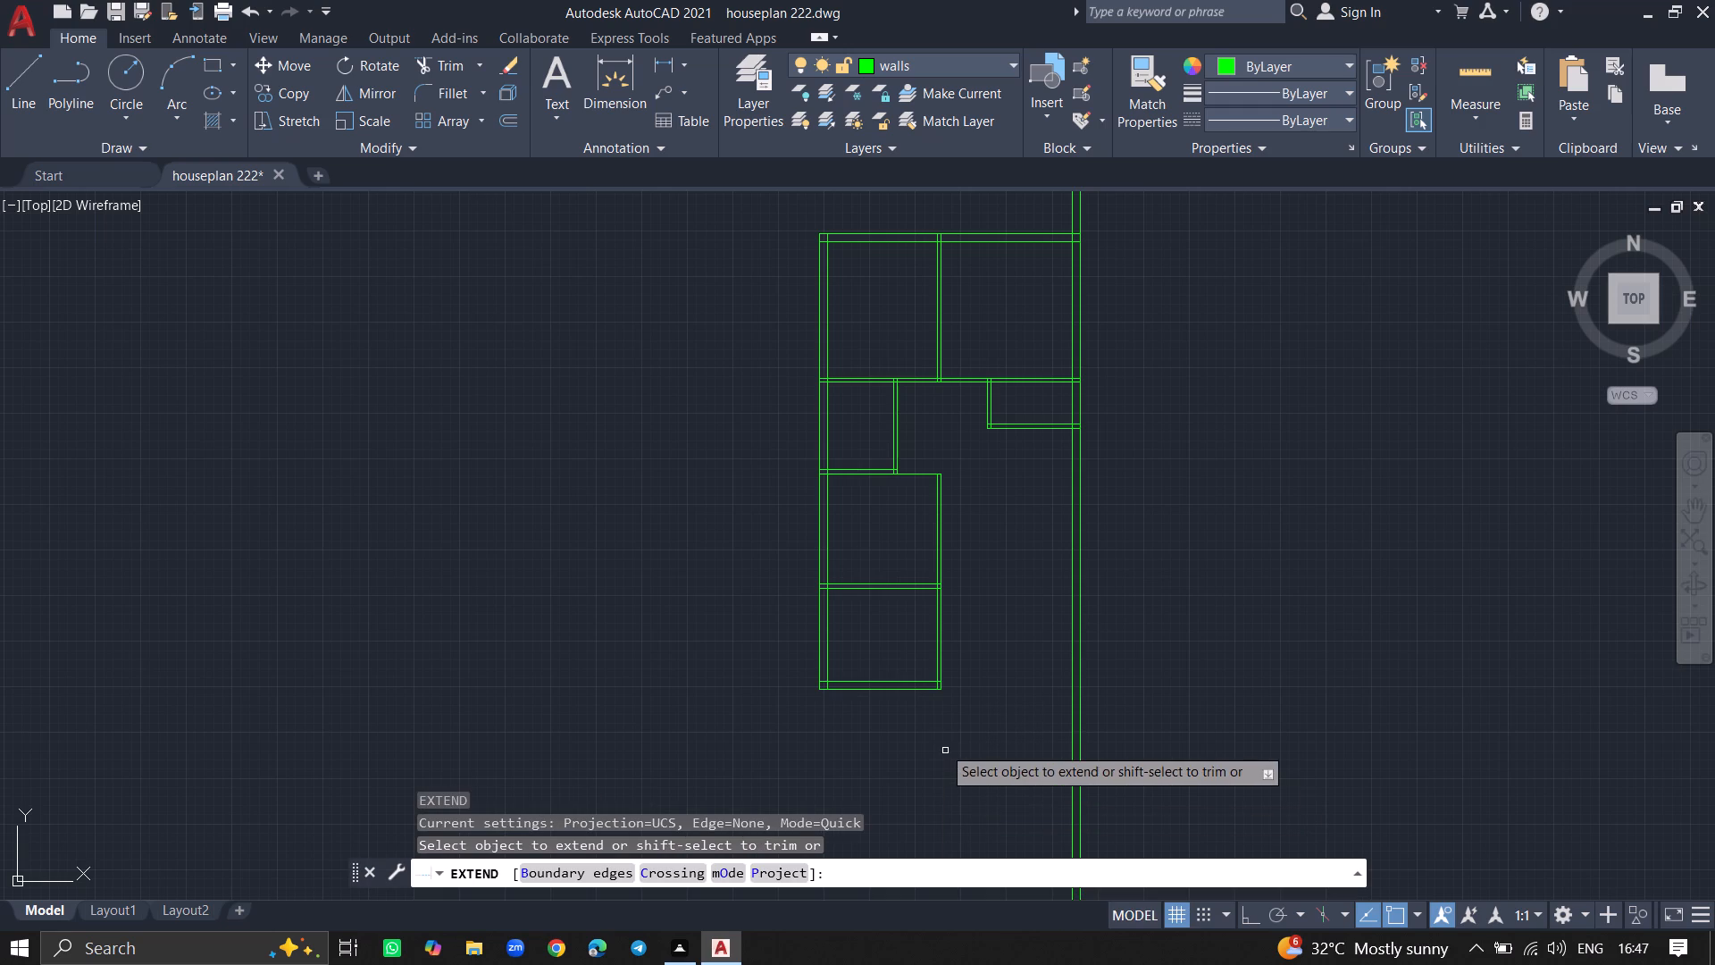
click(908, 691)
click(908, 679)
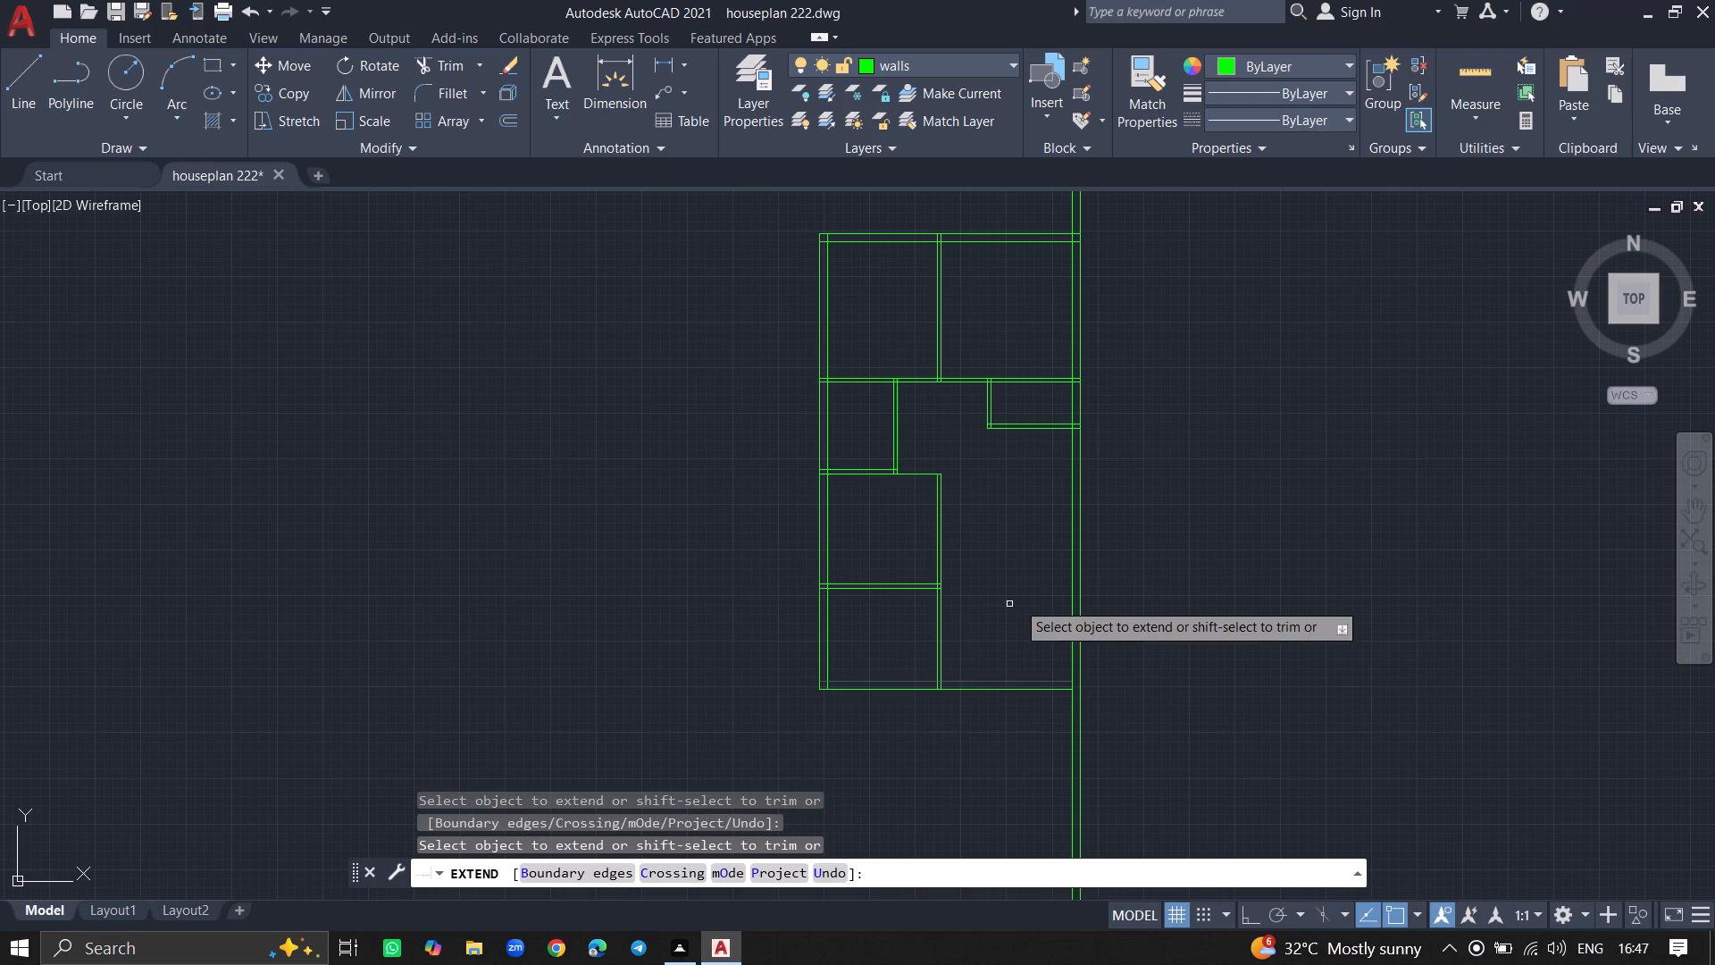
key(Return)
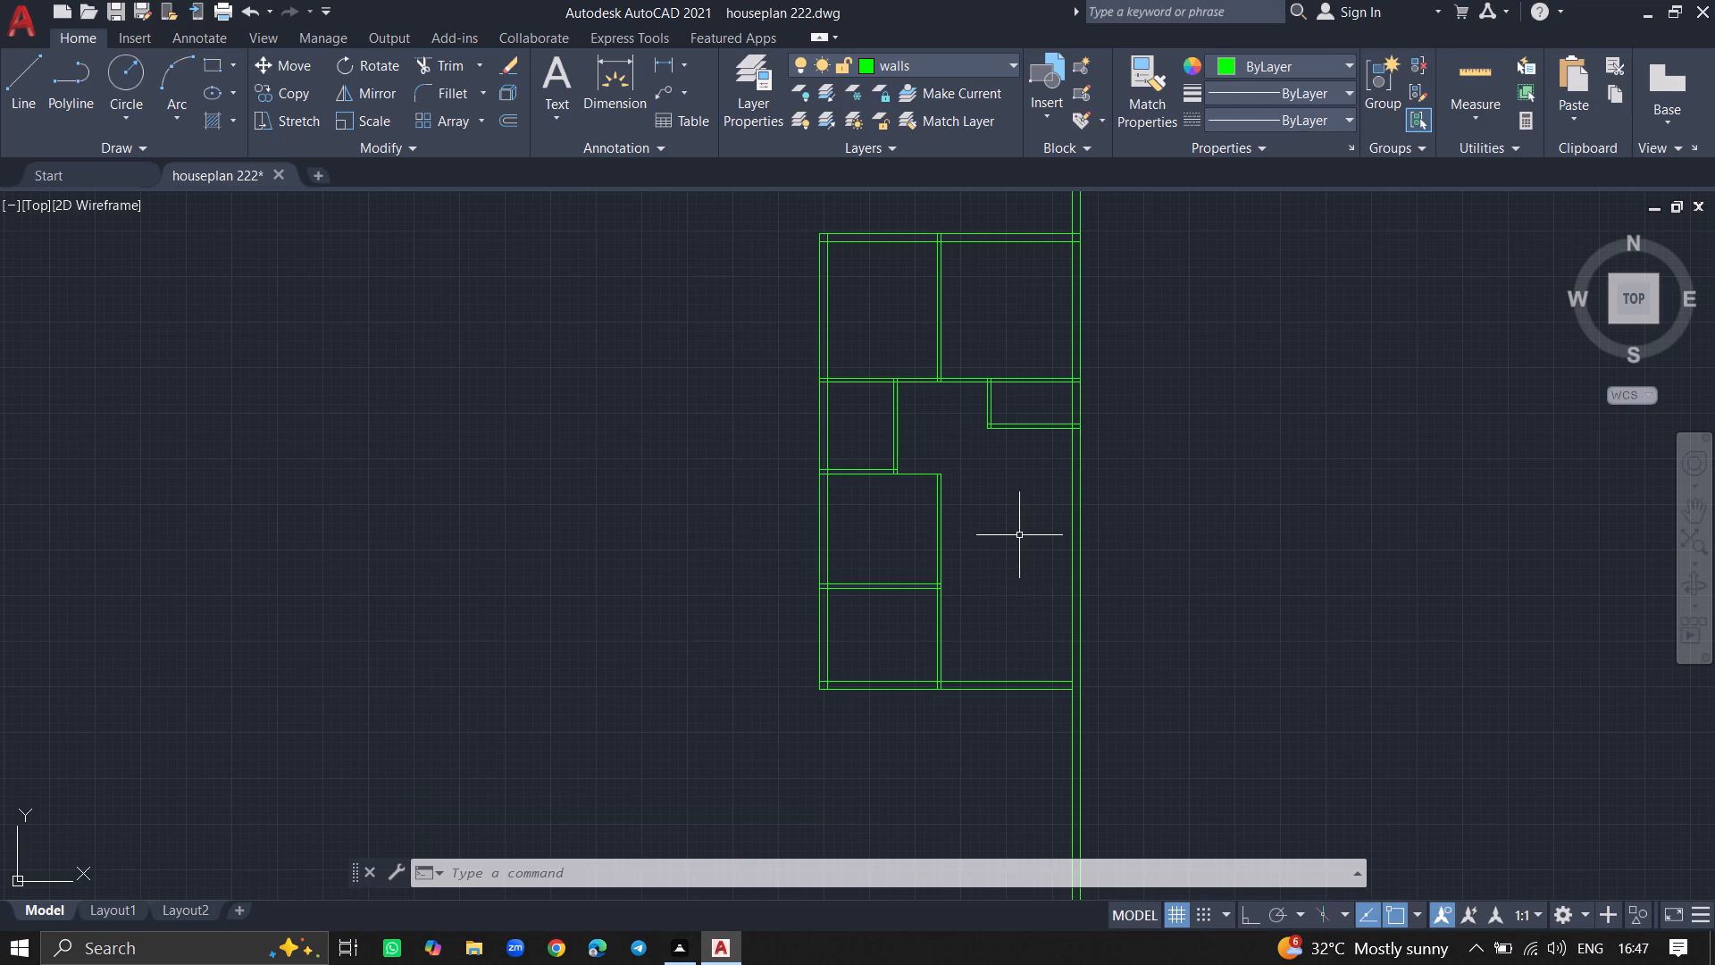
Offset the lower line of the small right-hand room's bottom partition 14'4" downward.
ctrl+scroll(1008, 464, up, 2)
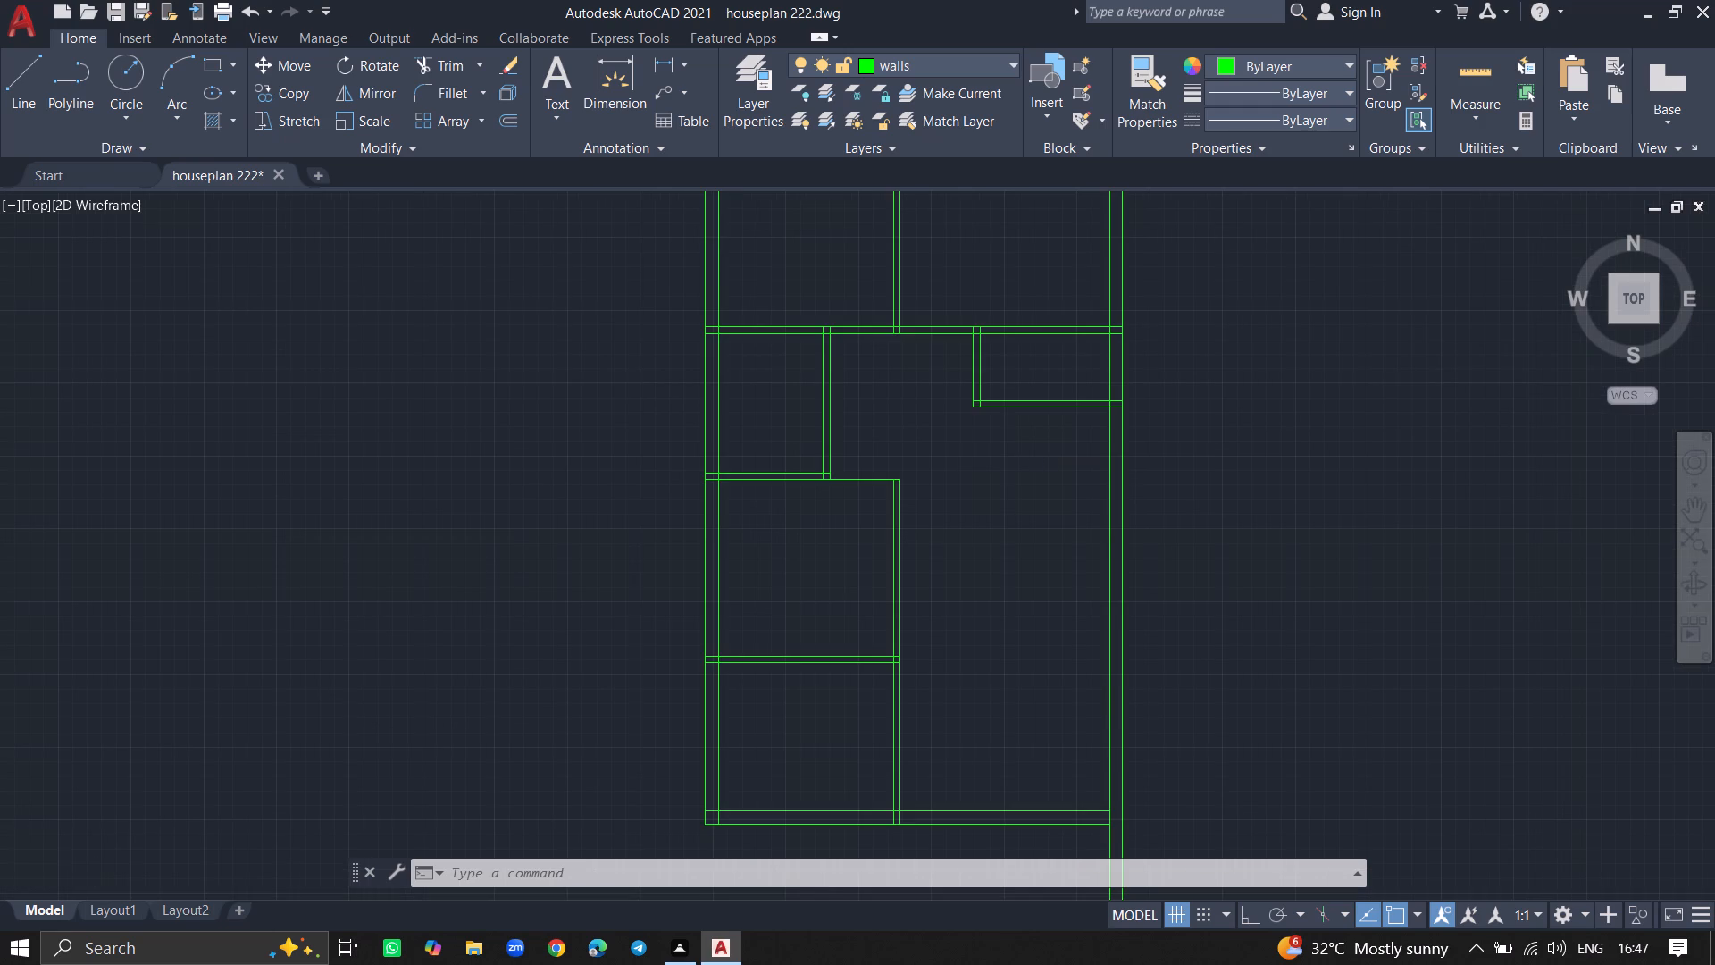
text(offset)
key(Return)
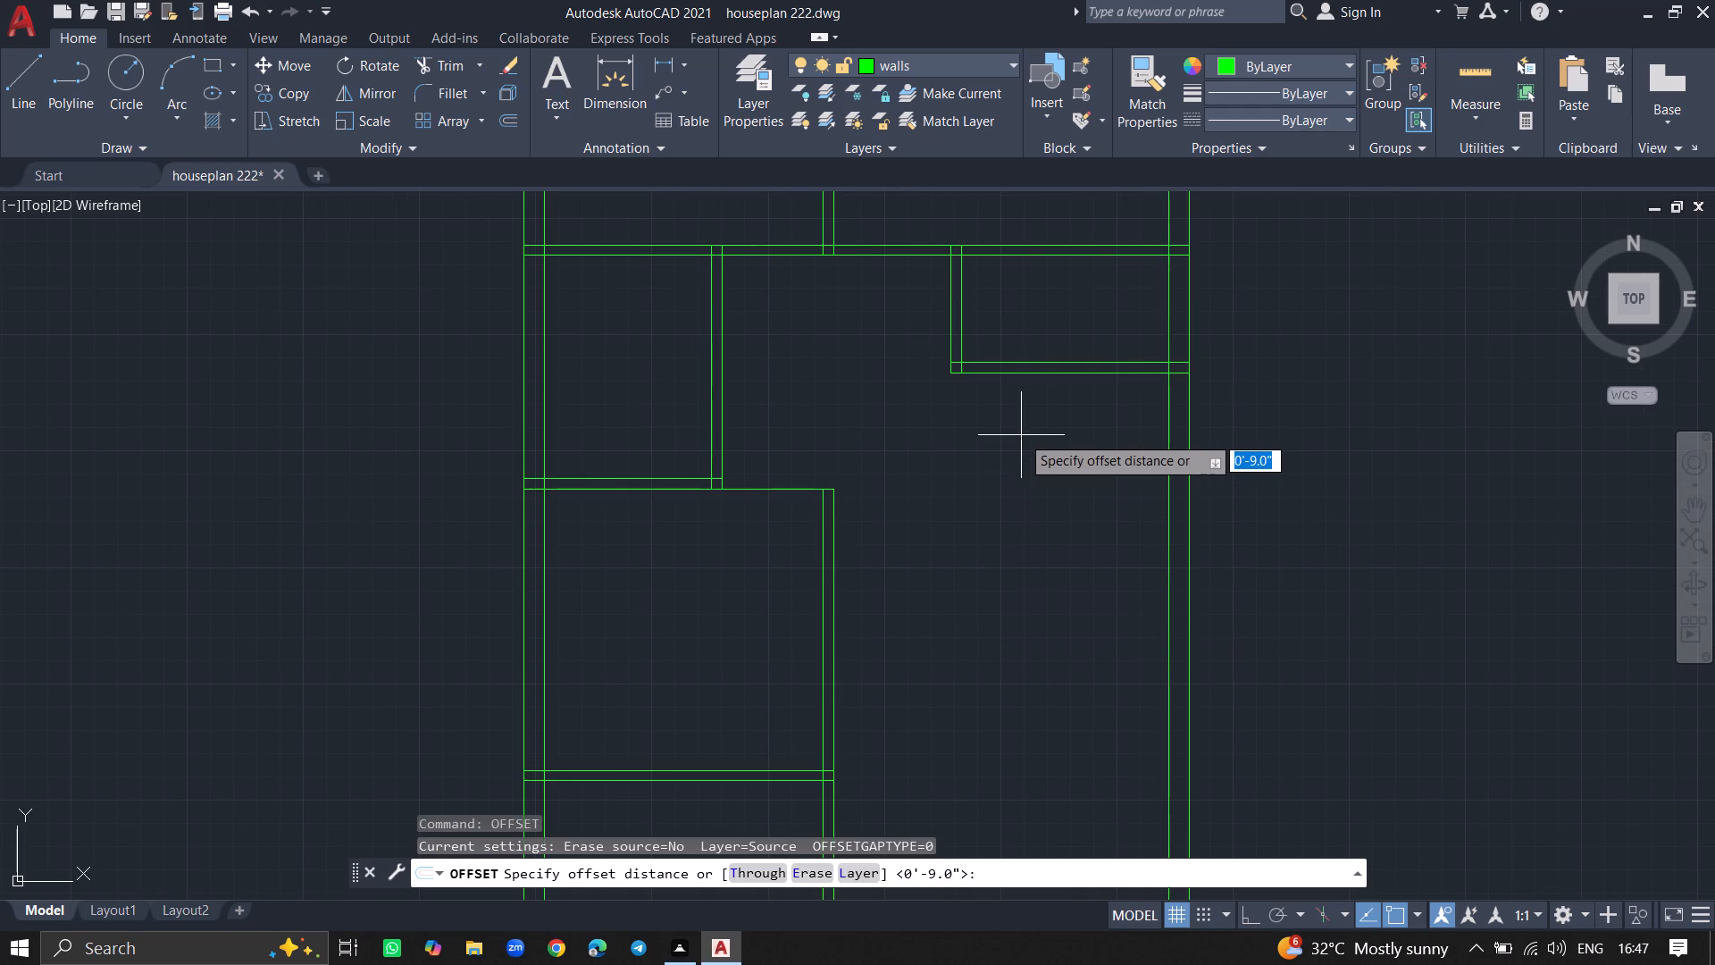
text(14)
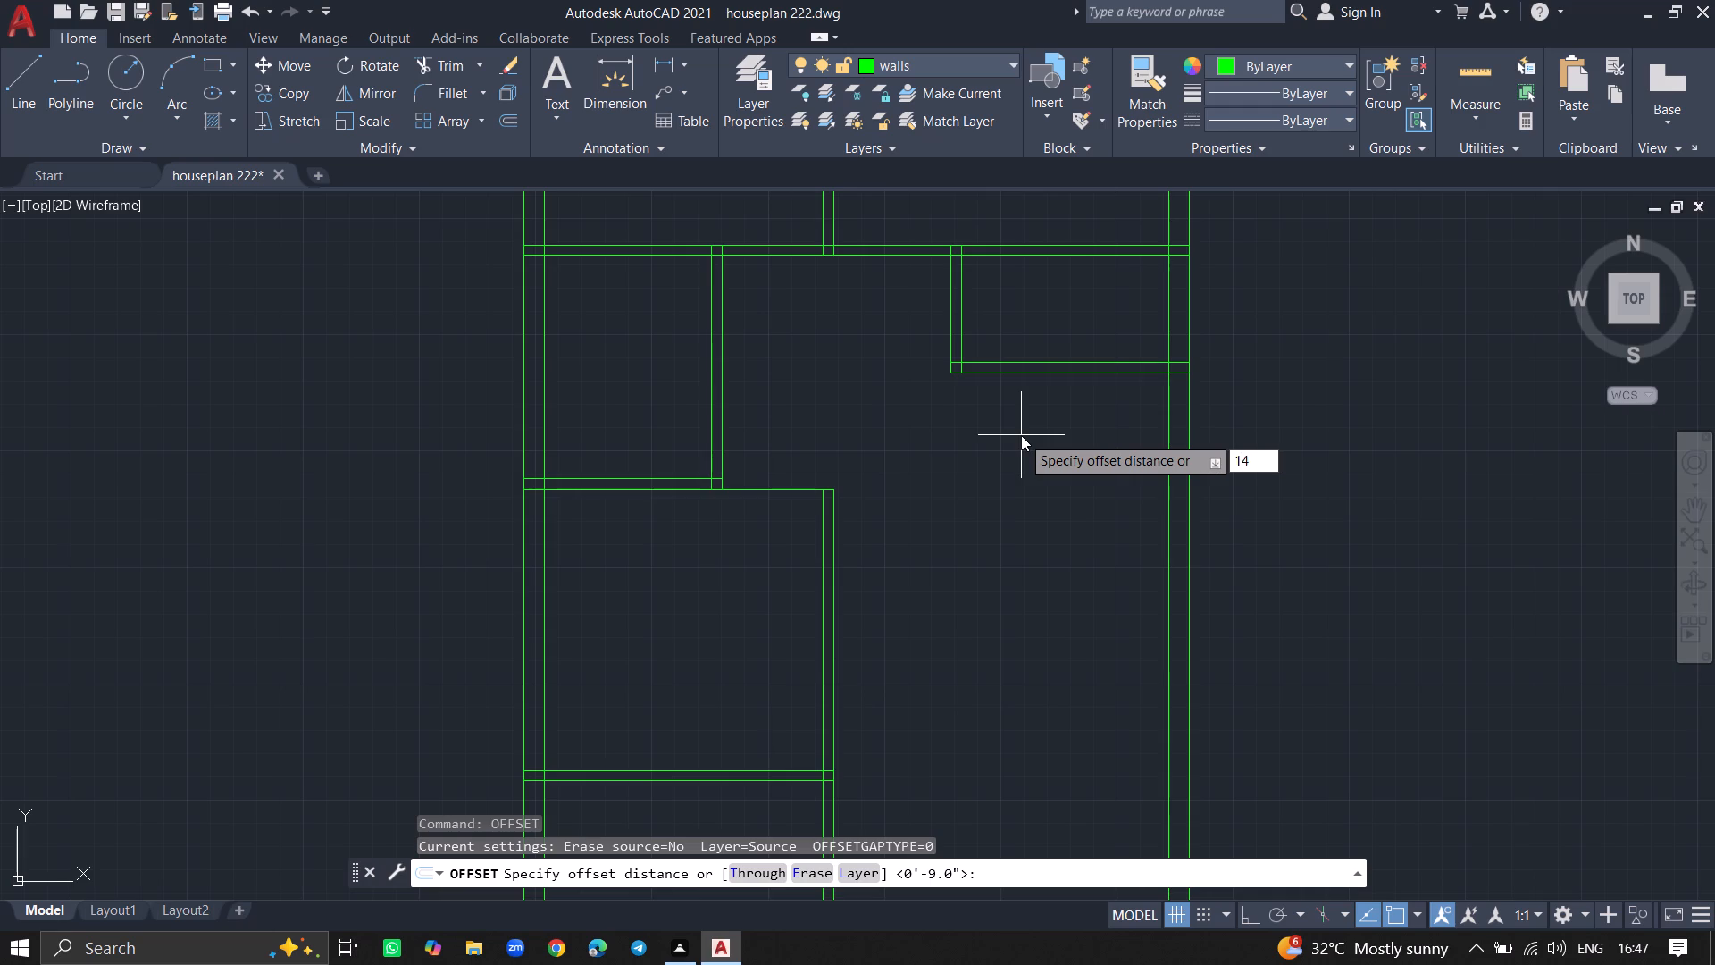
key(apostrophe)
key(4)
key(shift+quotedbl)
key(Return)
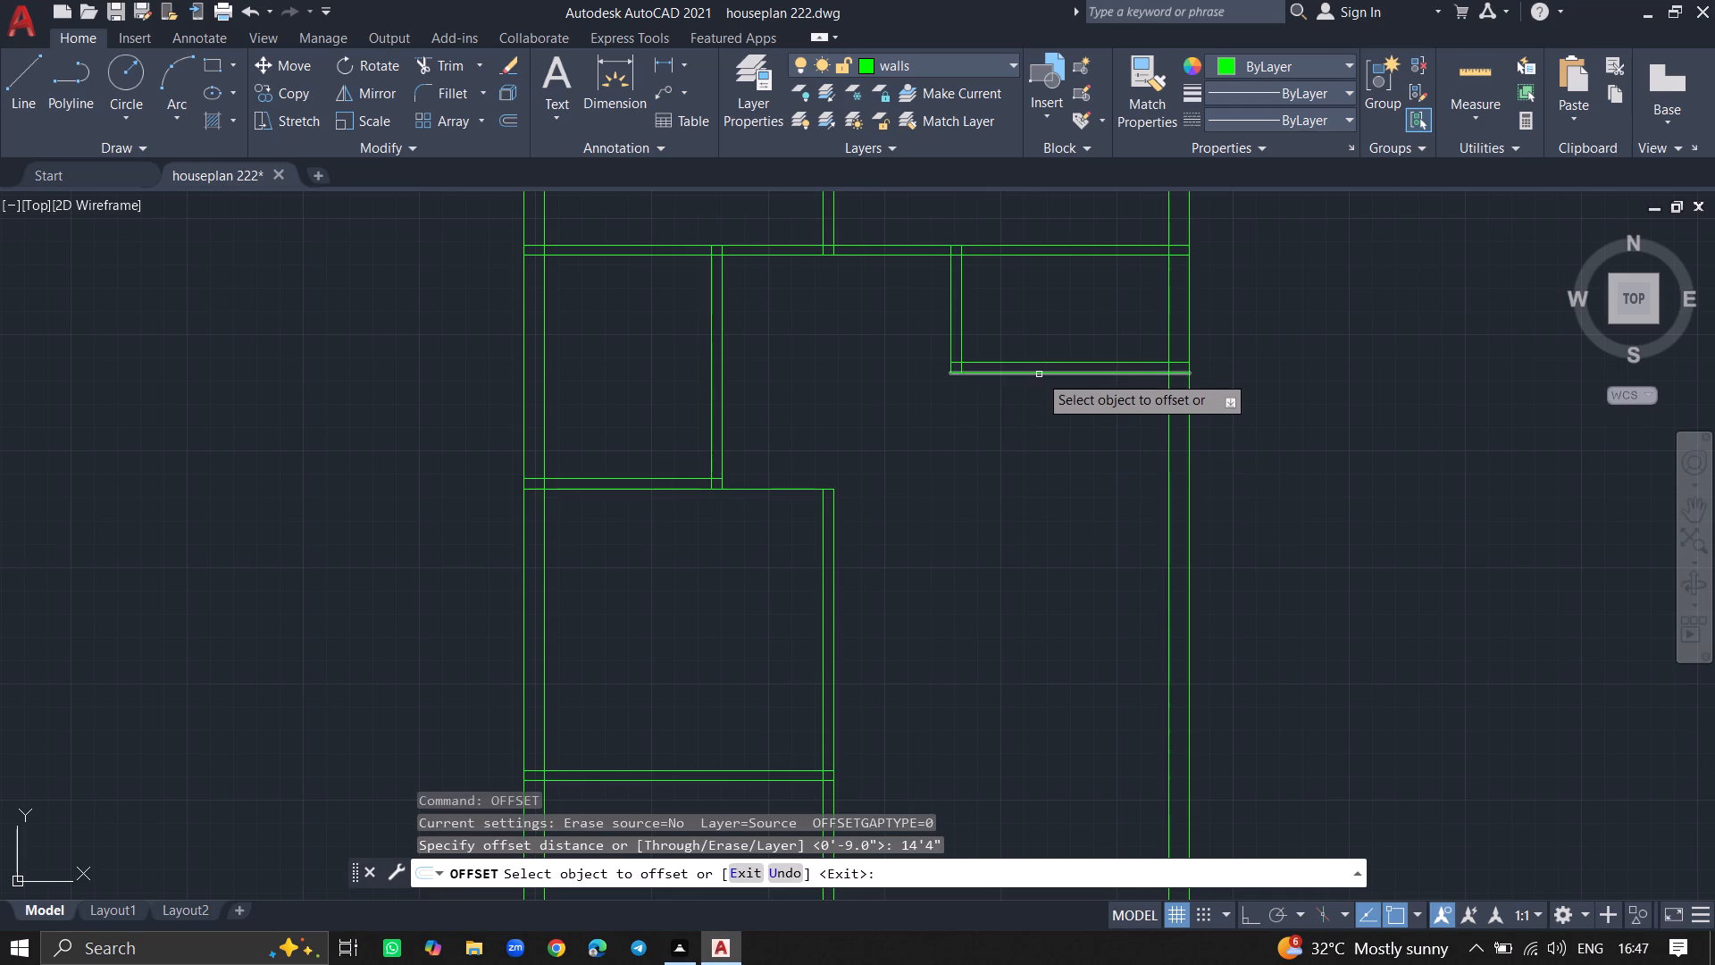
click(1039, 374)
click(1039, 447)
ctrl+scroll(1039, 447, down, 2)
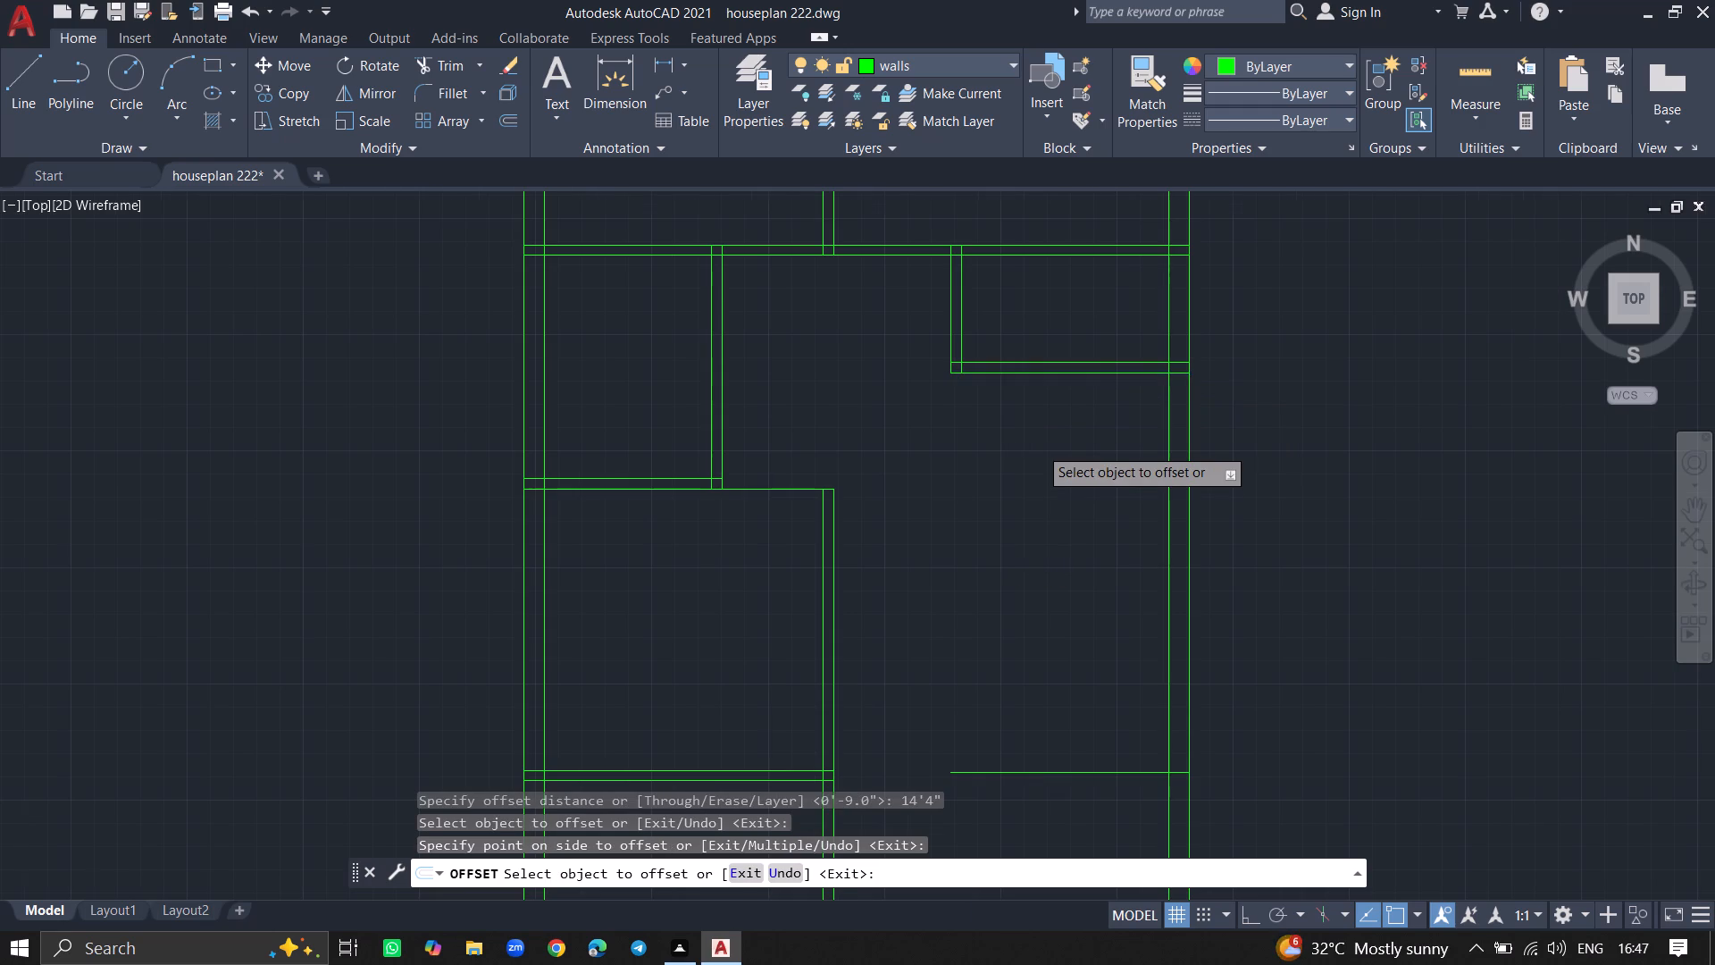
key(Return)
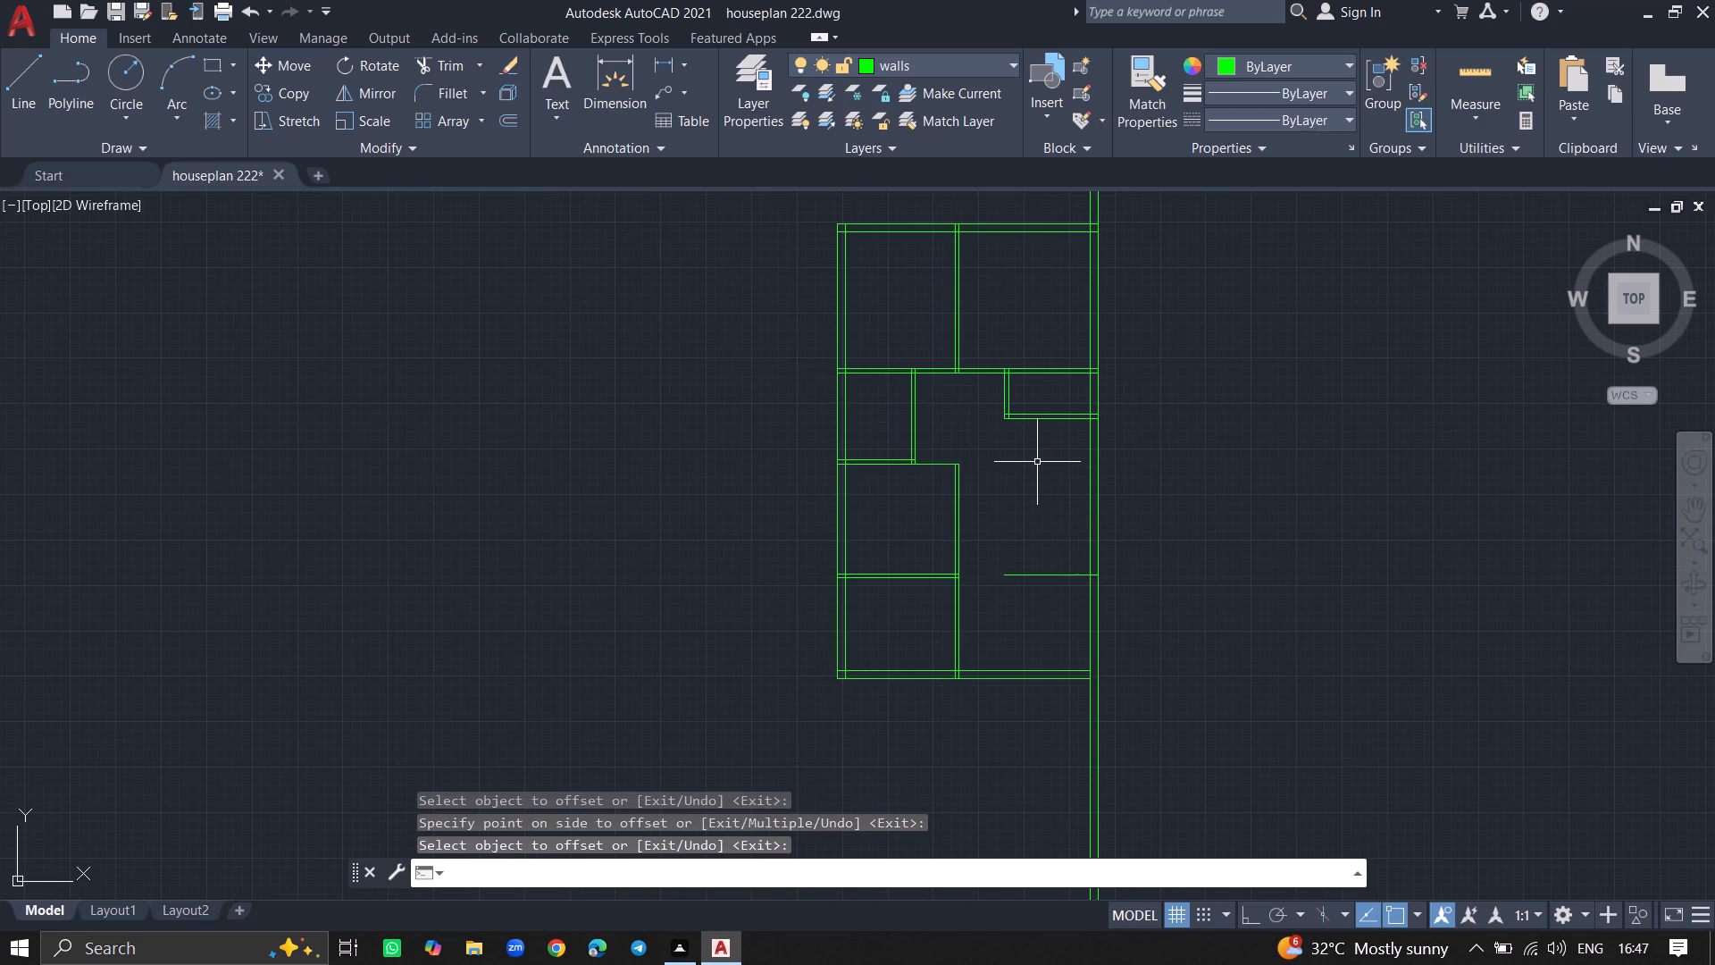
Extend the new 14'4" offset line leftward to the partition of the left-hand rooms.
text(ex)
key(Return)
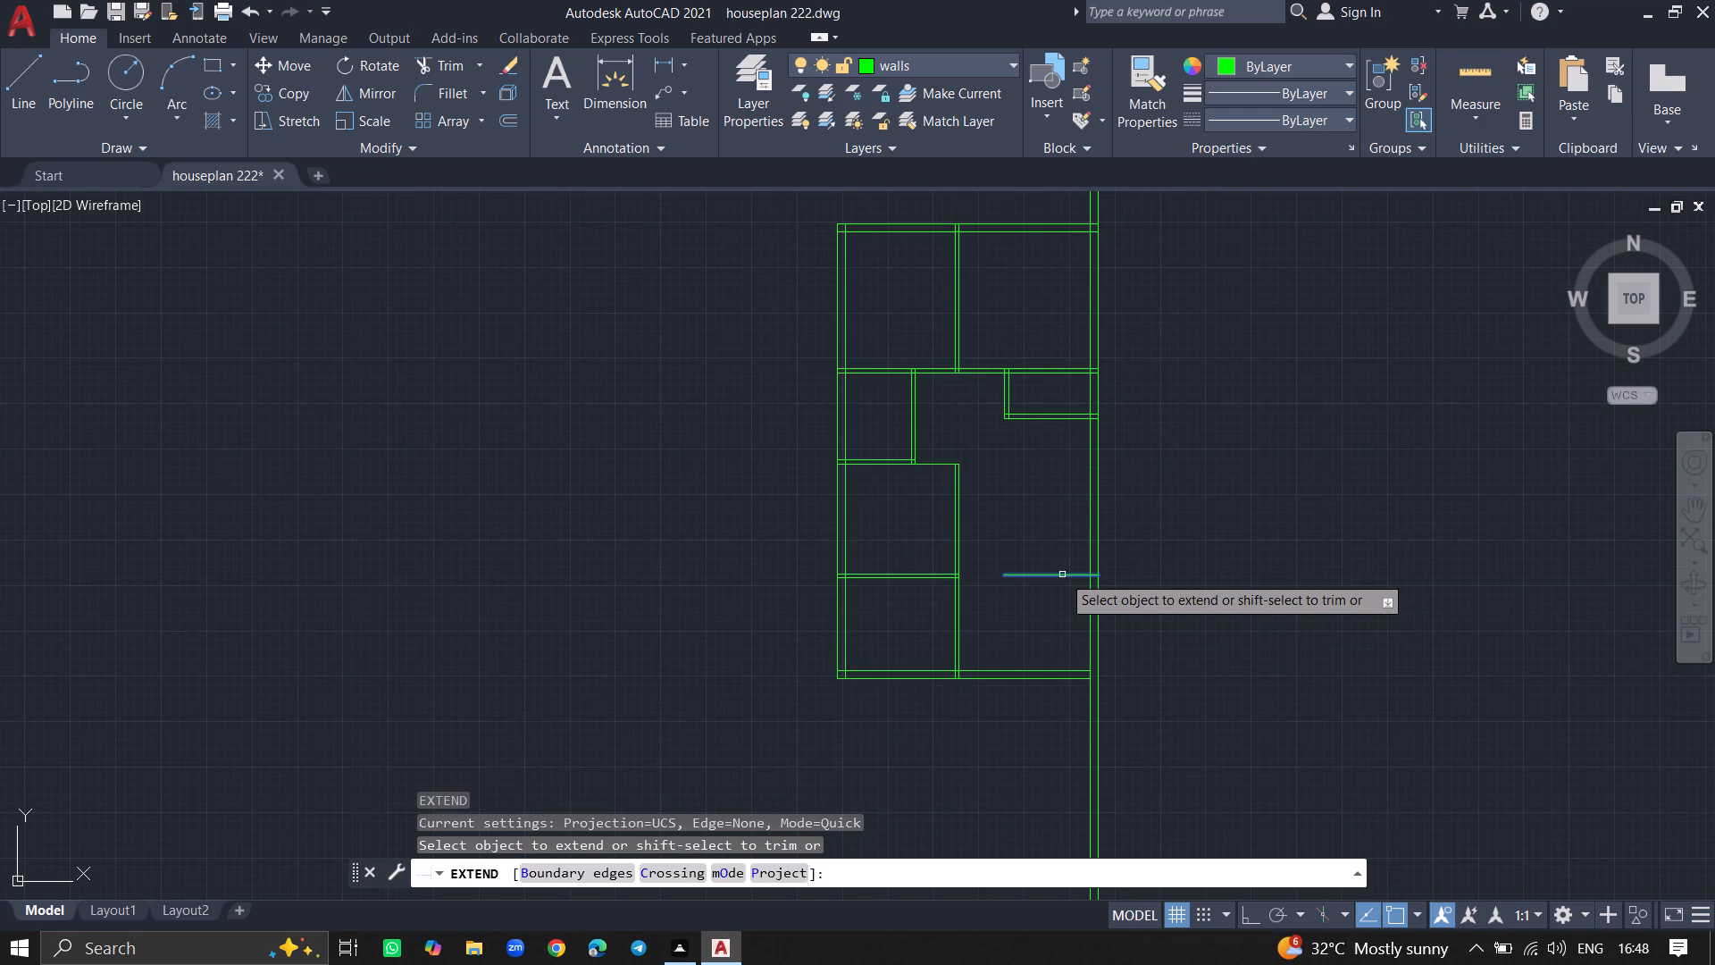
click(1014, 577)
key(Return)
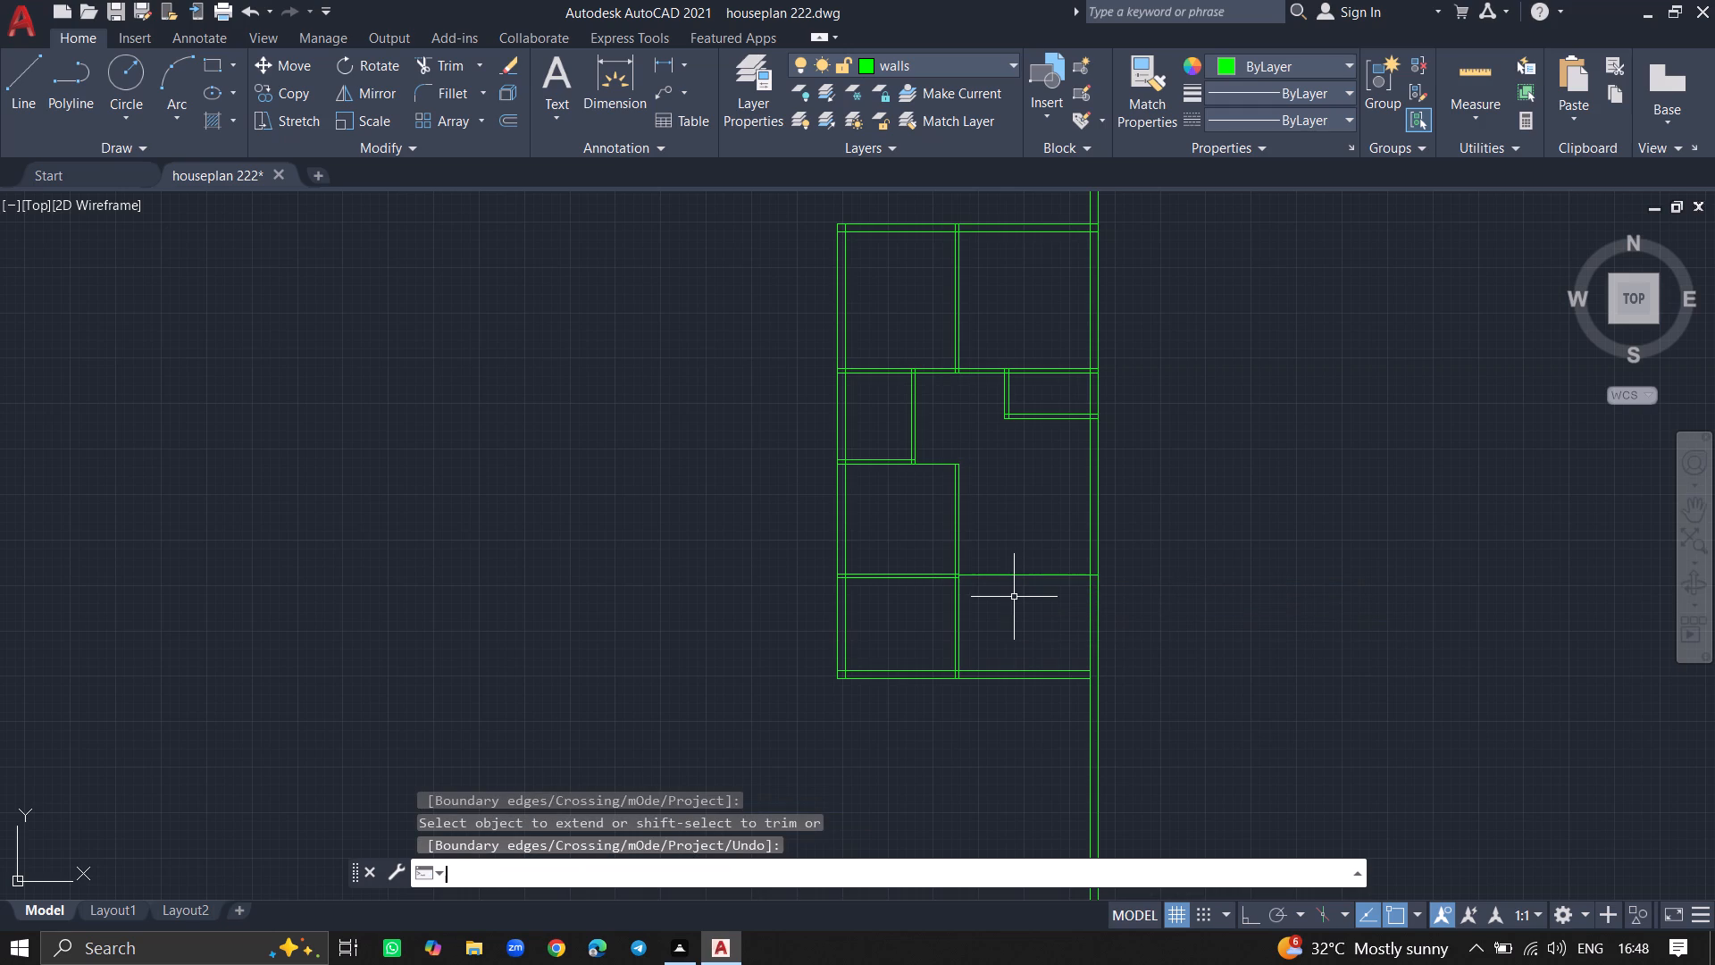
Offset the extended horizontal line 4.5" downward for the partition thickness between the two right-hand spaces.
ctrl+scroll(1014, 597, up, 4)
text(off)
text(set)
key(Return)
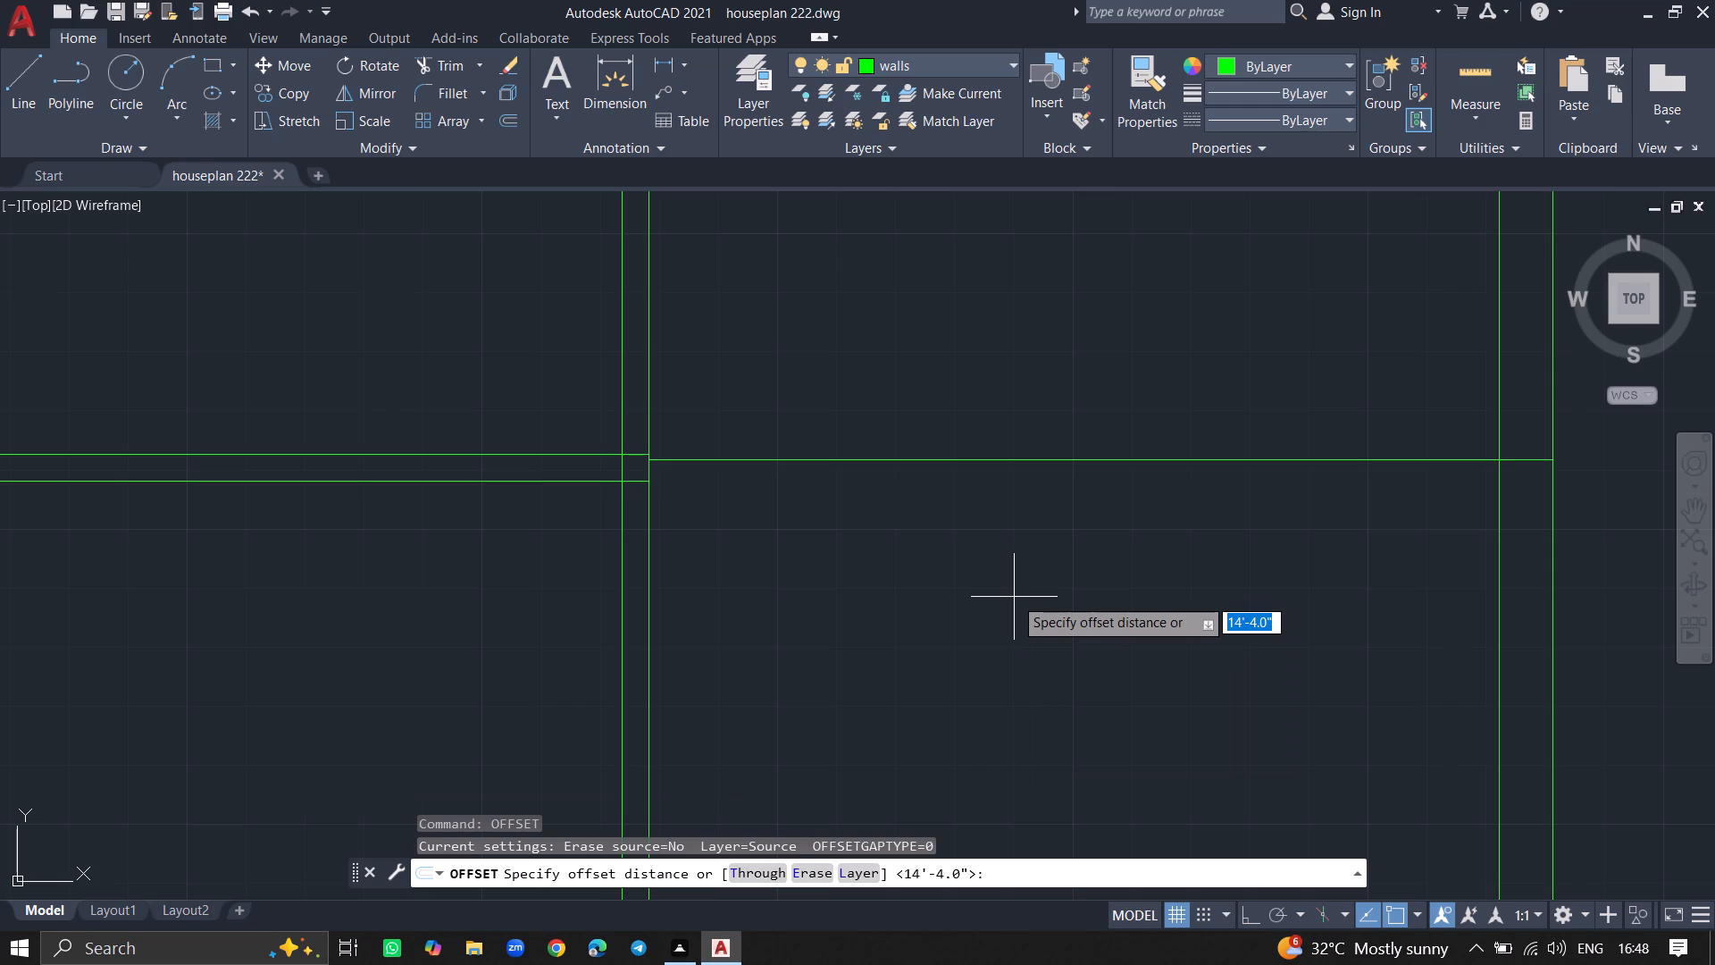
text(4.5)
key(shift+quotedbl)
key(Return)
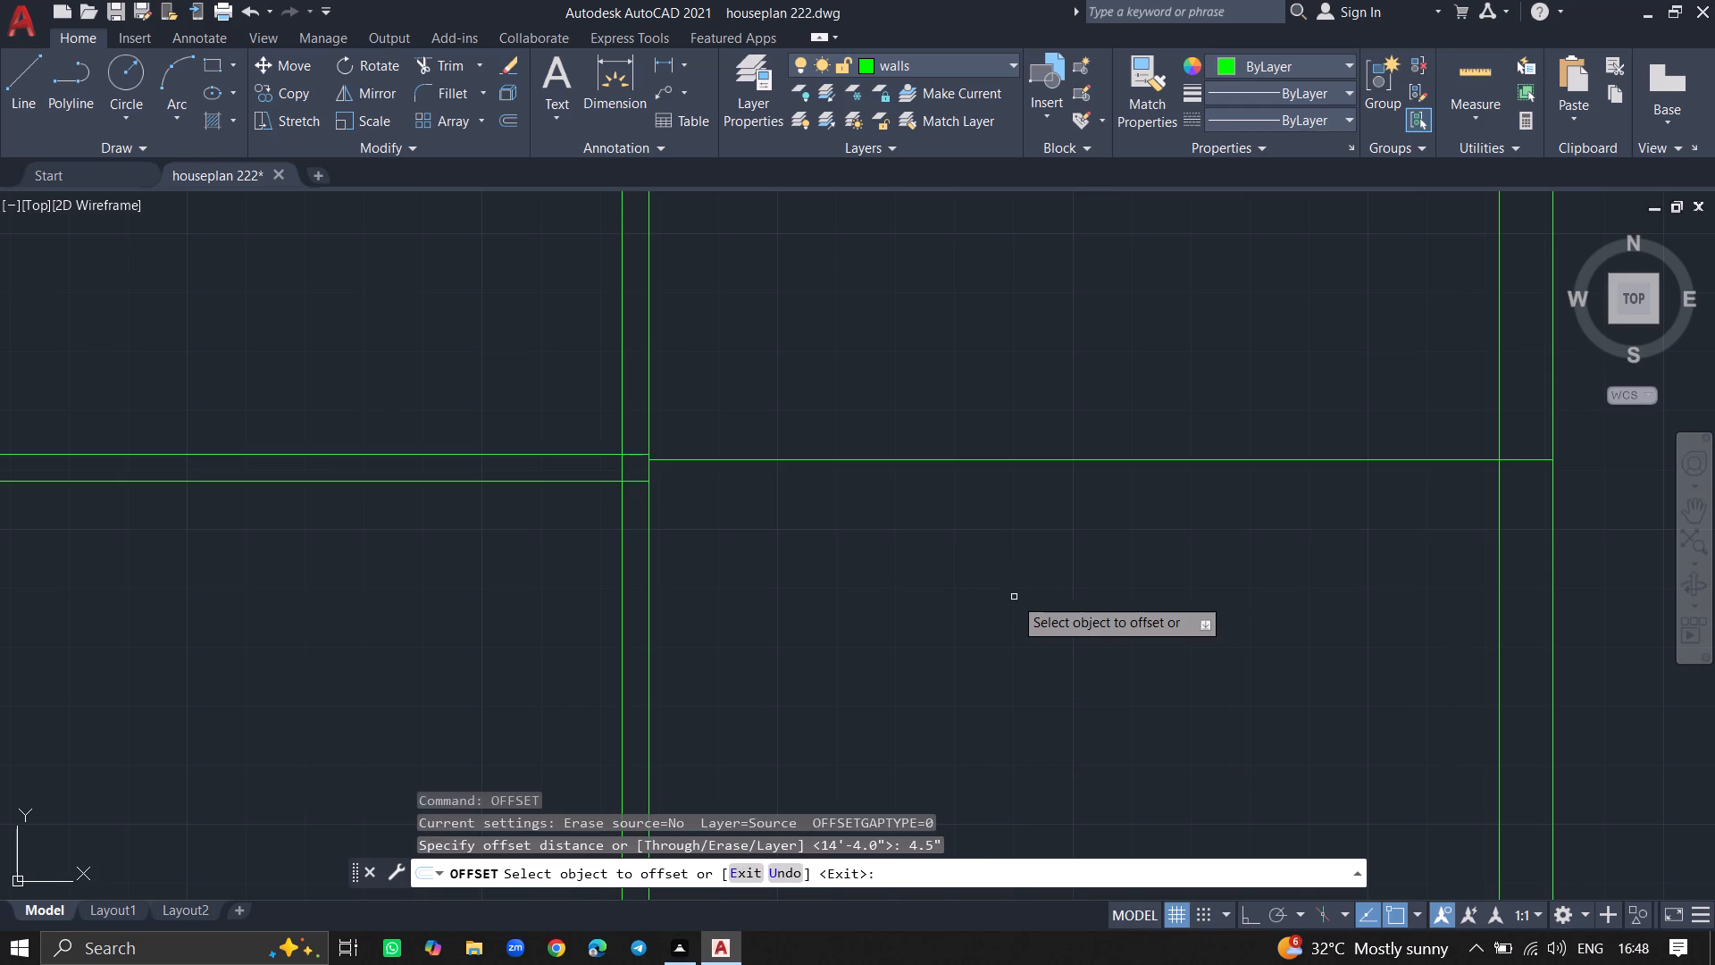
drag(1010, 458, 1013, 473)
click(1013, 473)
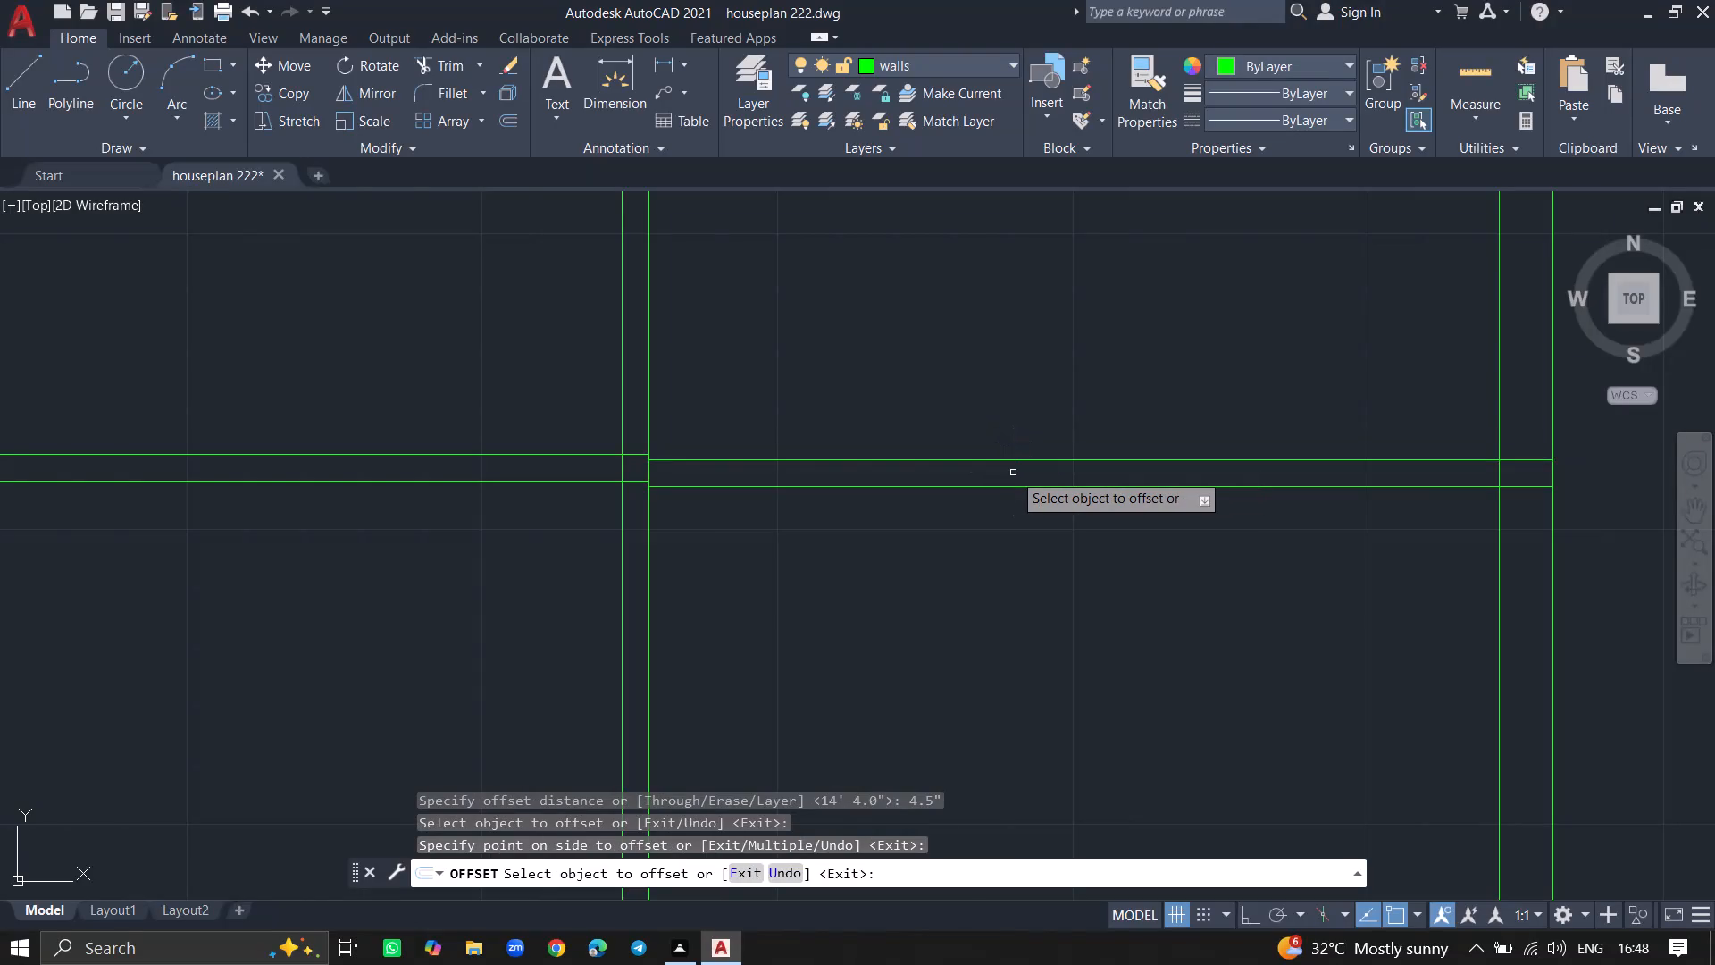
key(Escape)
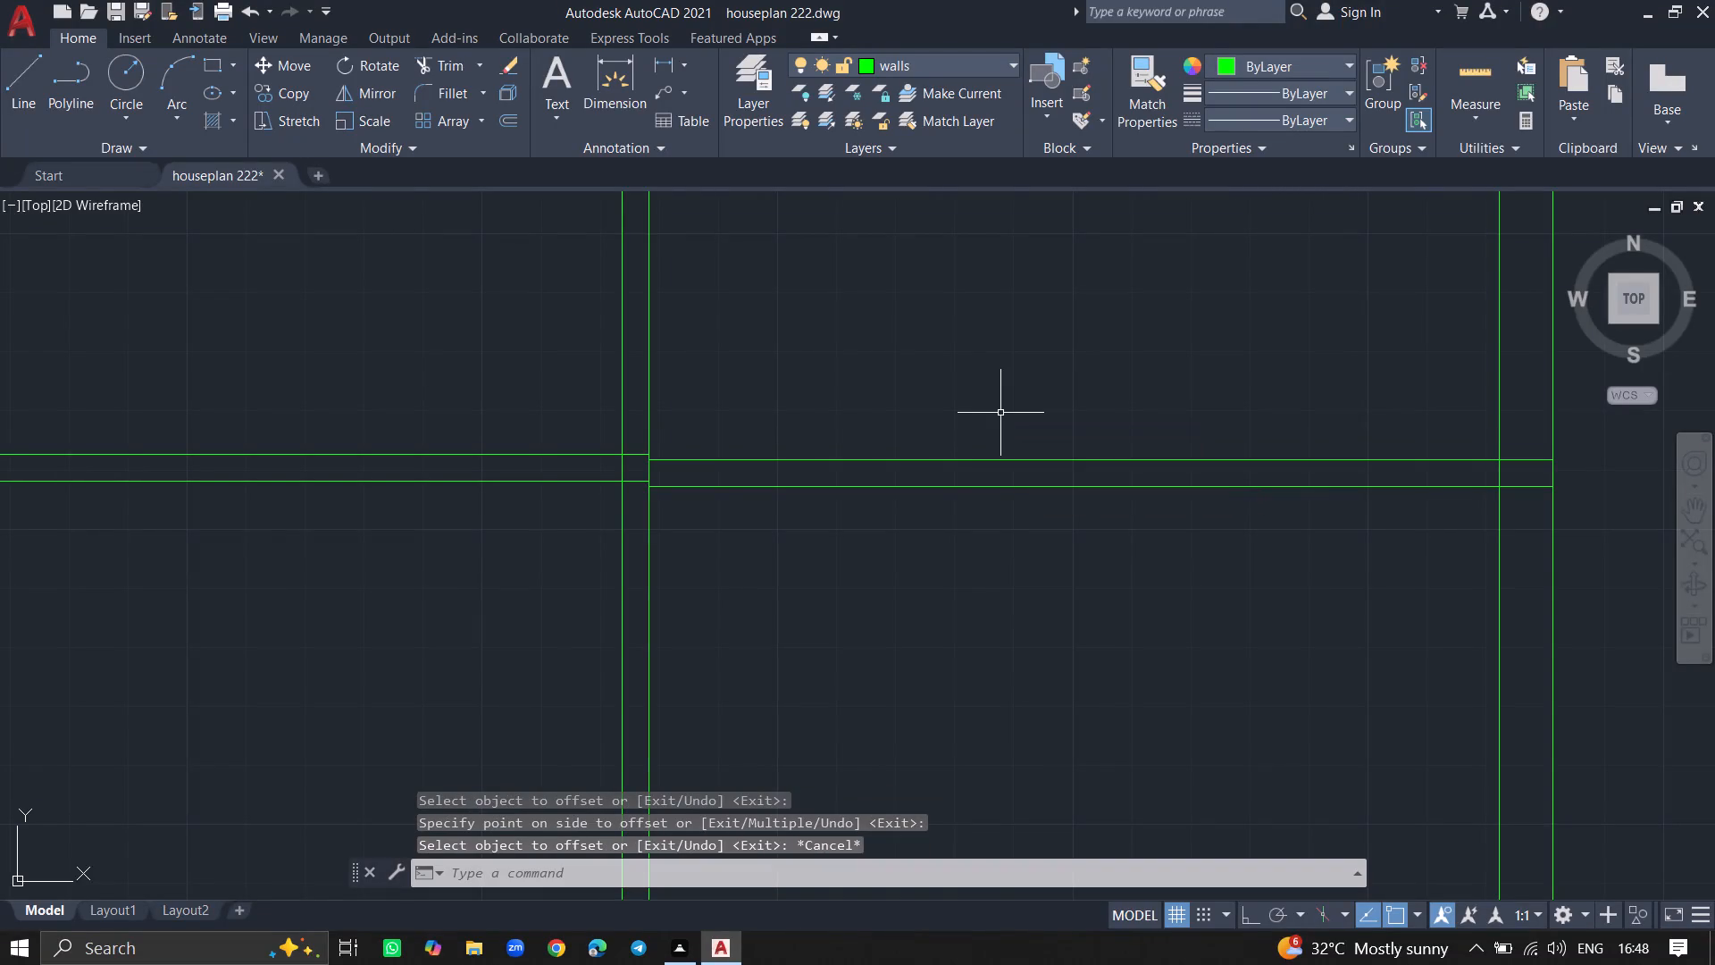
Extend both lines of the plan's bottom 9" wall to the outer vertical construction line on the right side.
ctrl+scroll(1000, 413, down, 5)
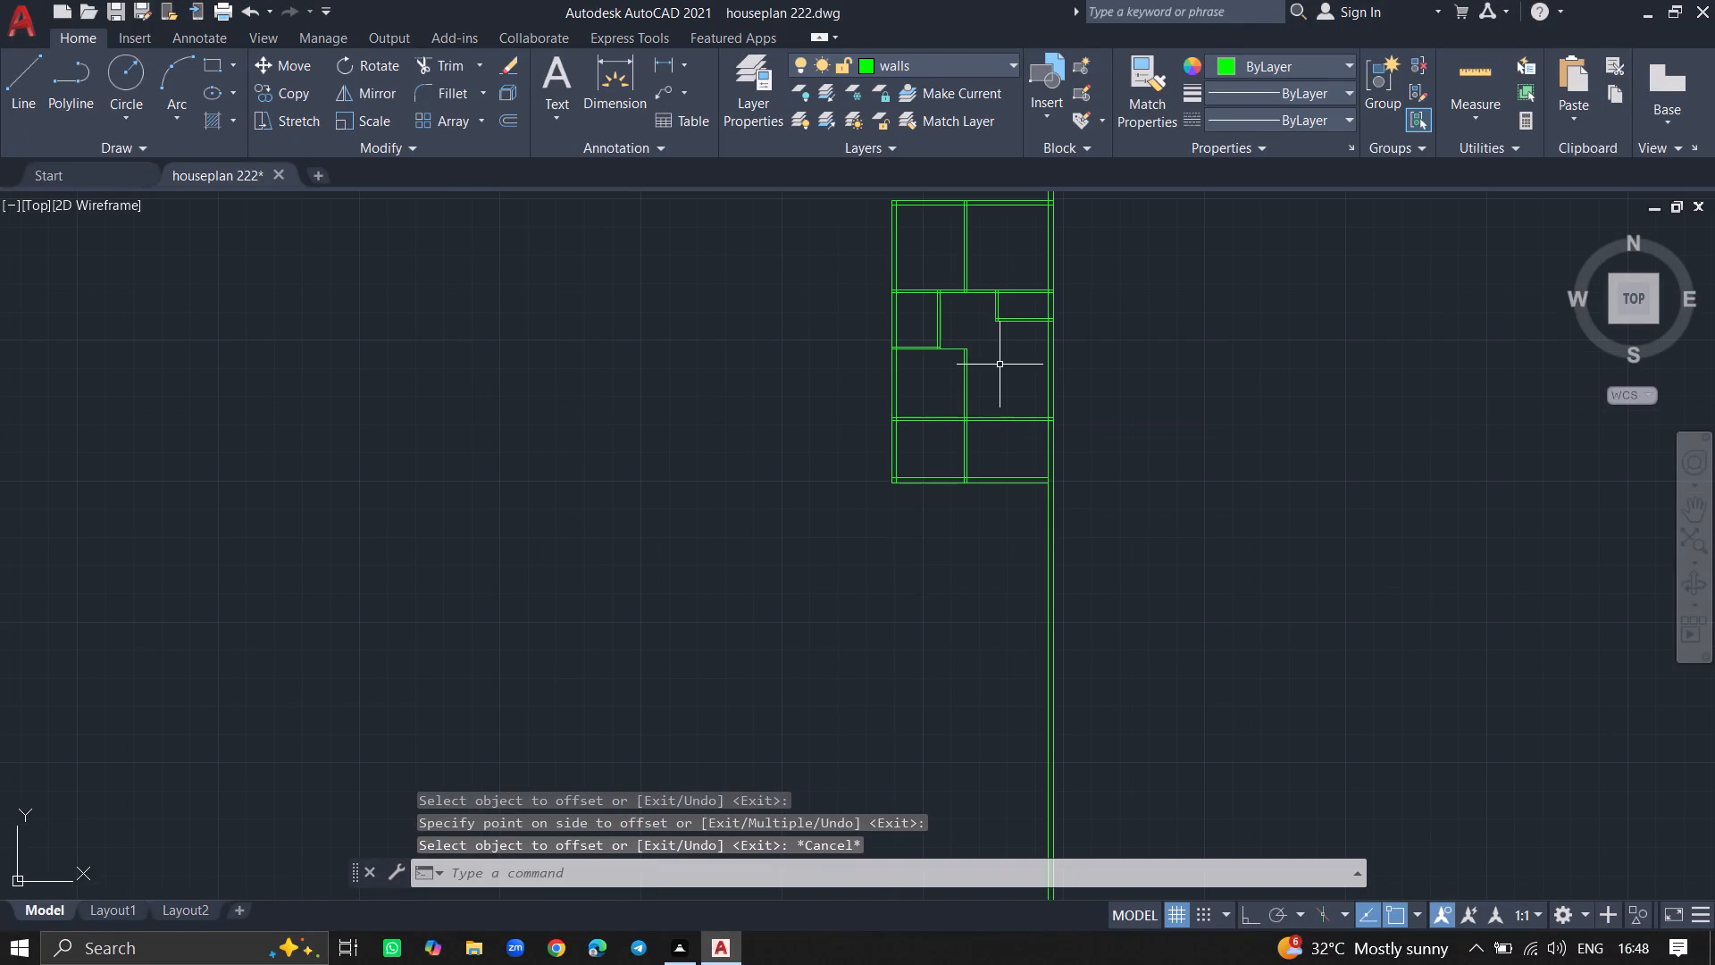
ctrl+scroll(1013, 516, up, 3)
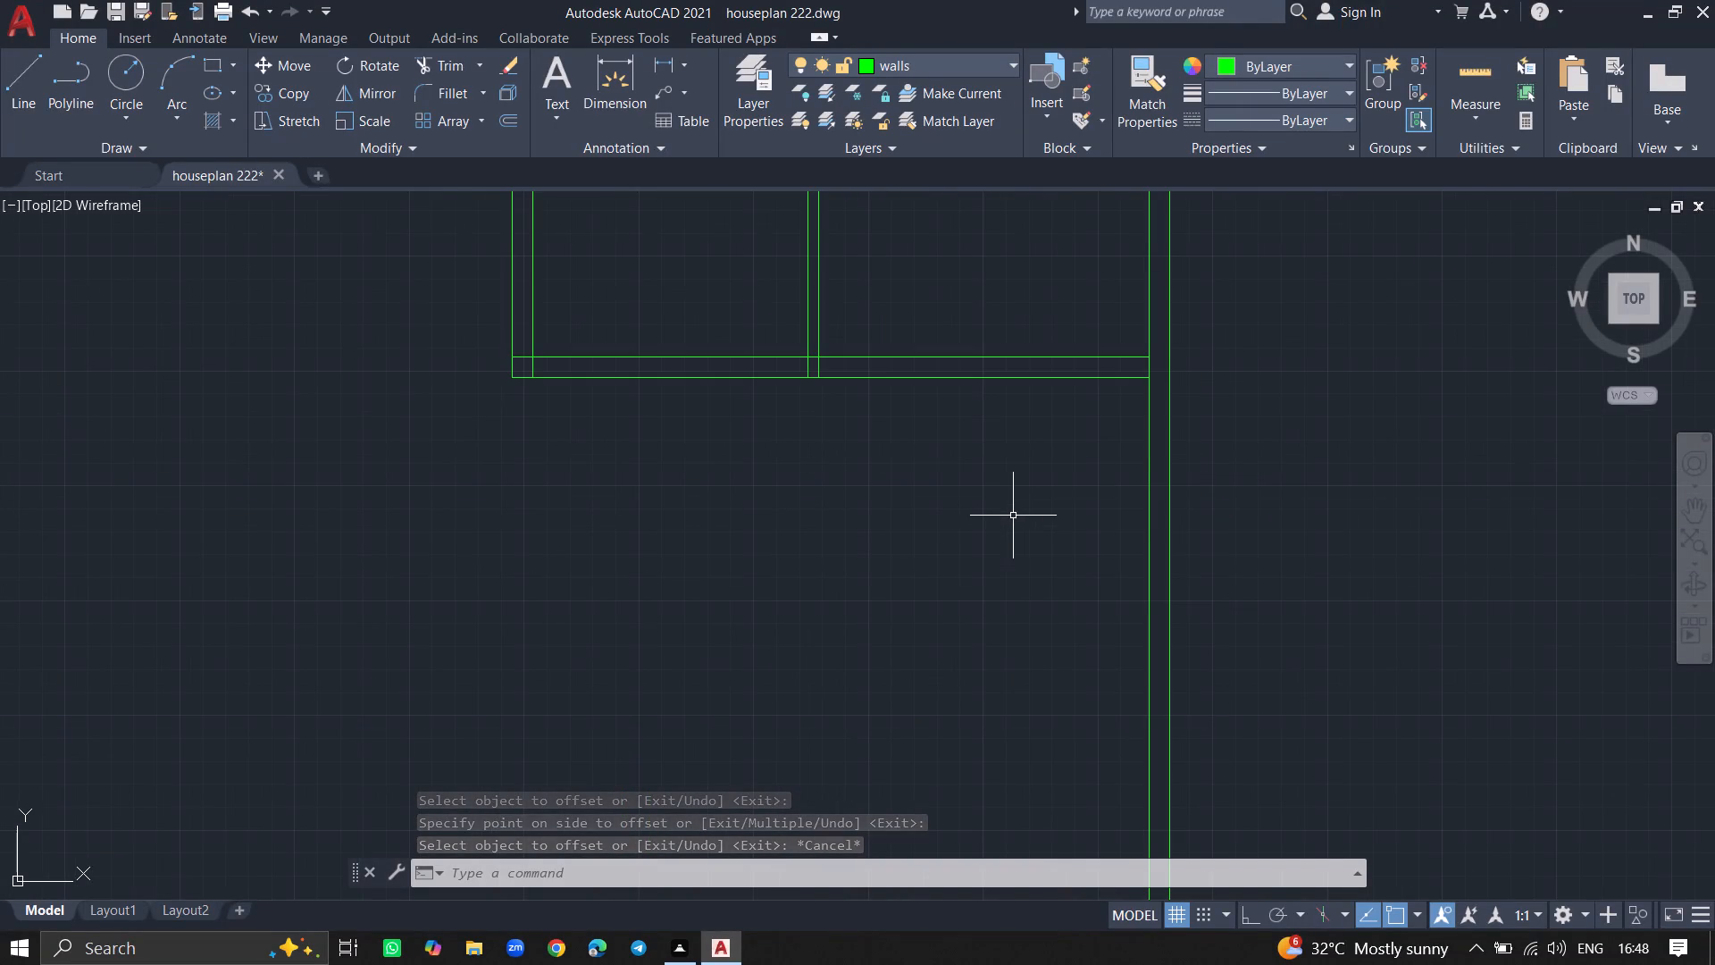
text(ex)
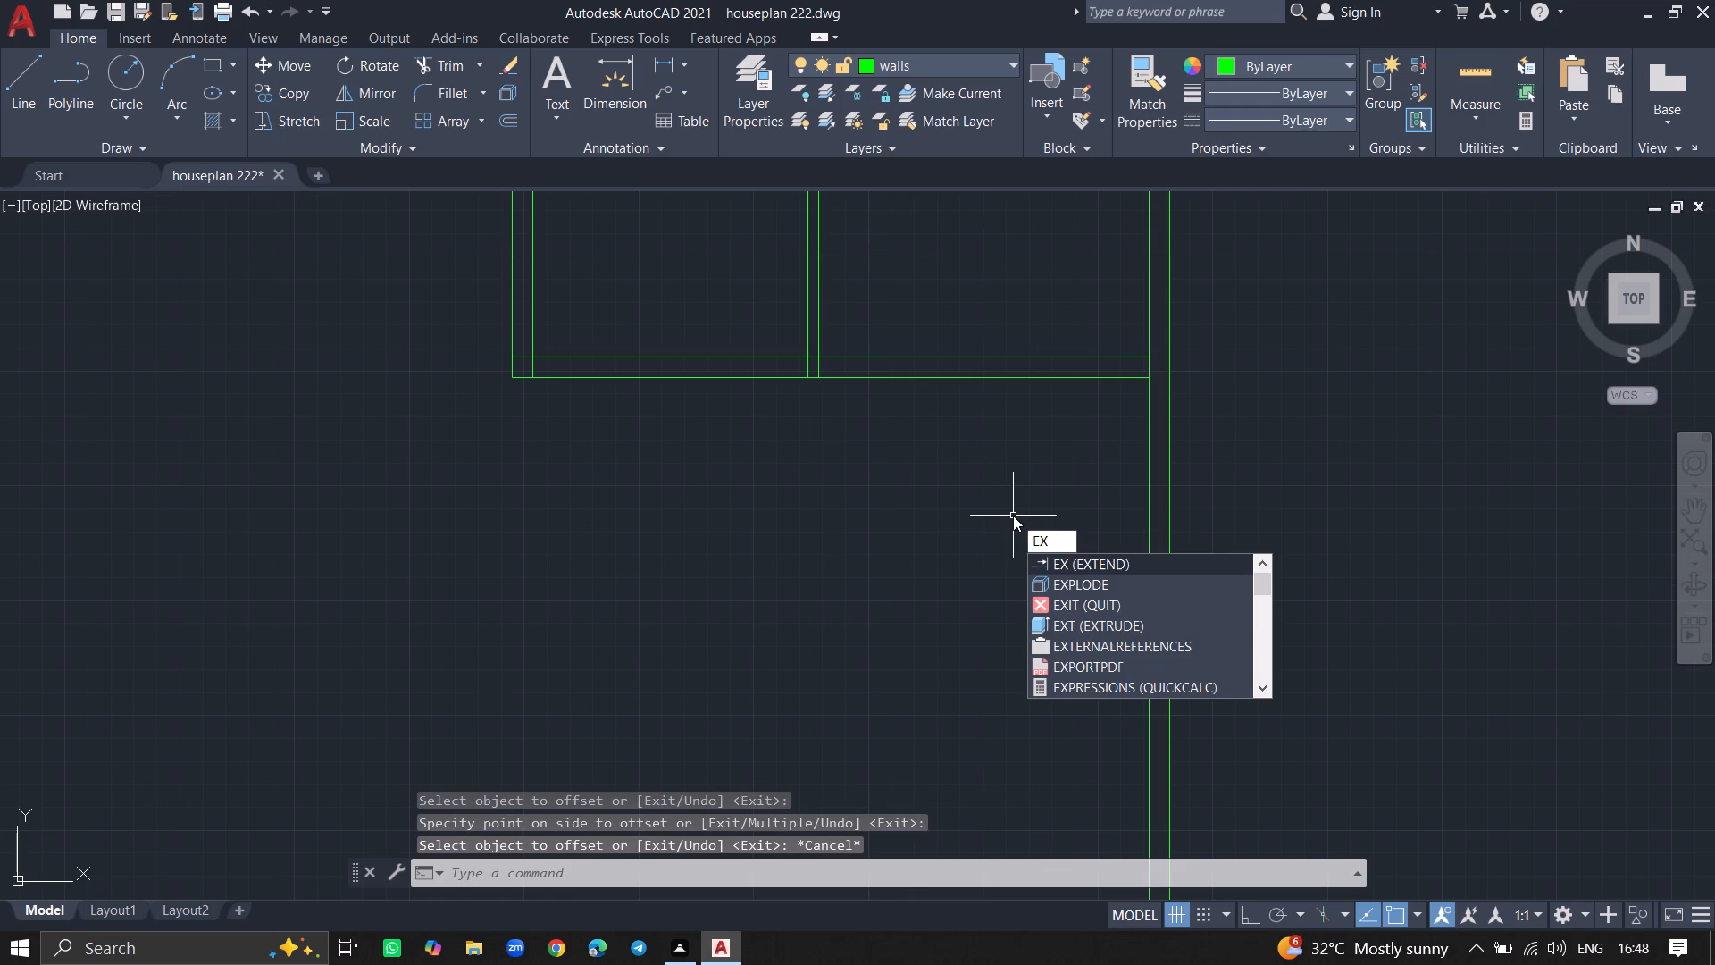
click(1053, 561)
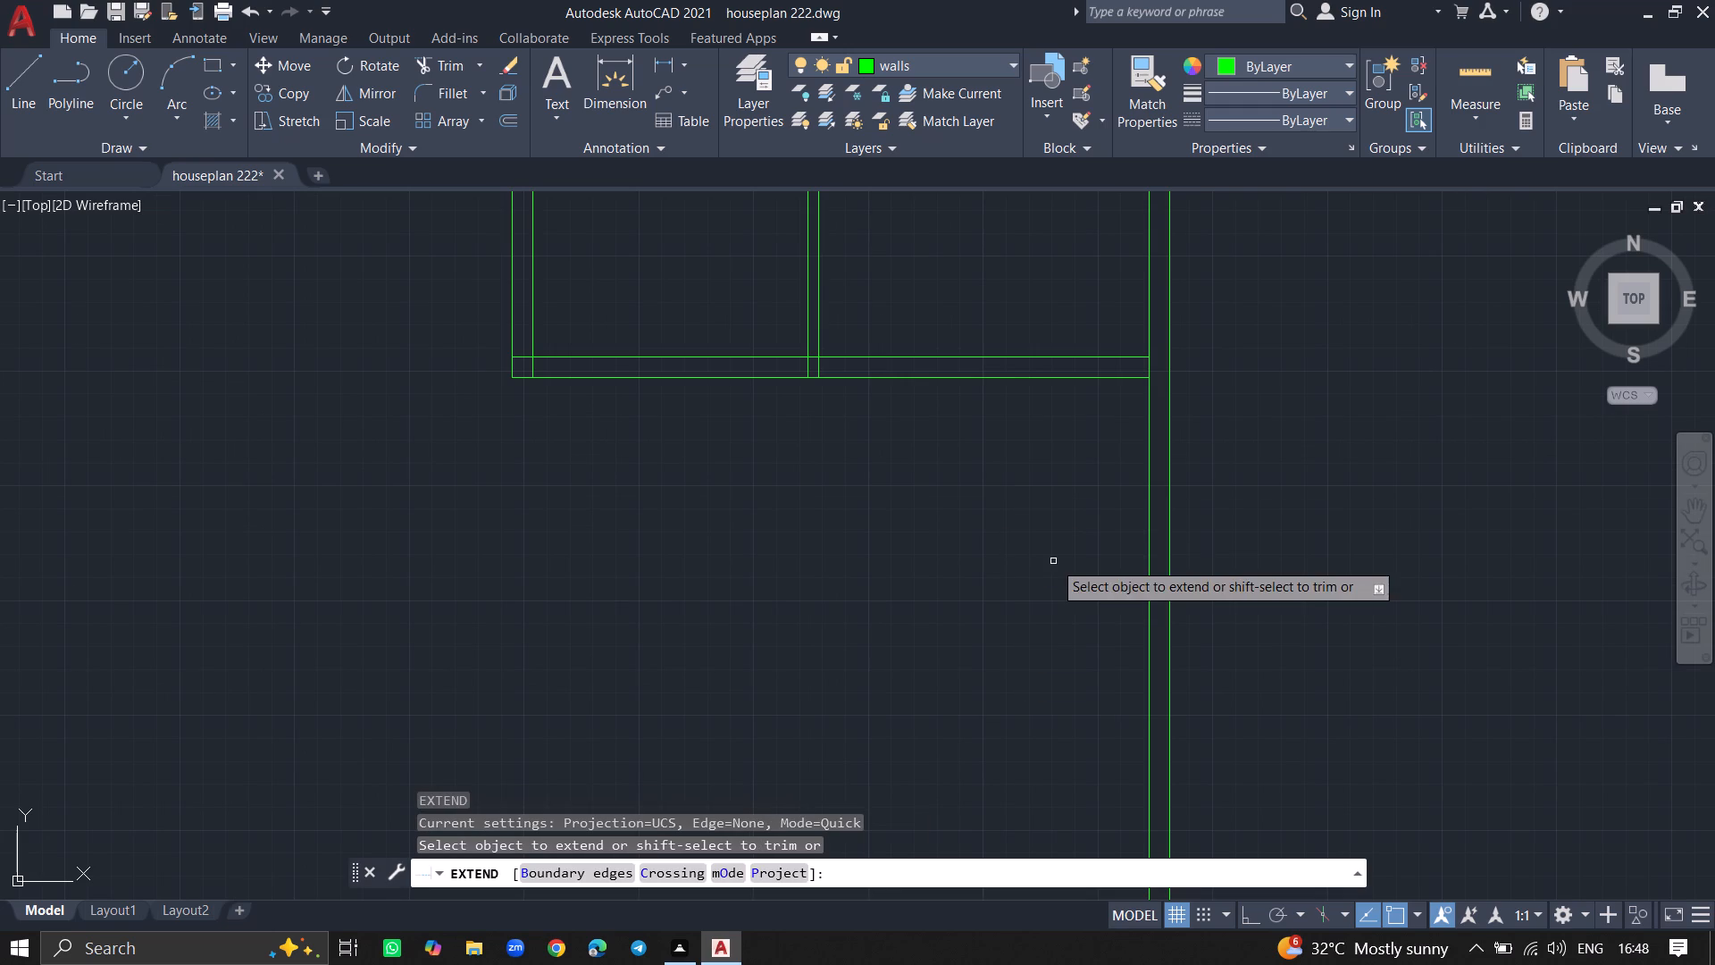
click(1067, 378)
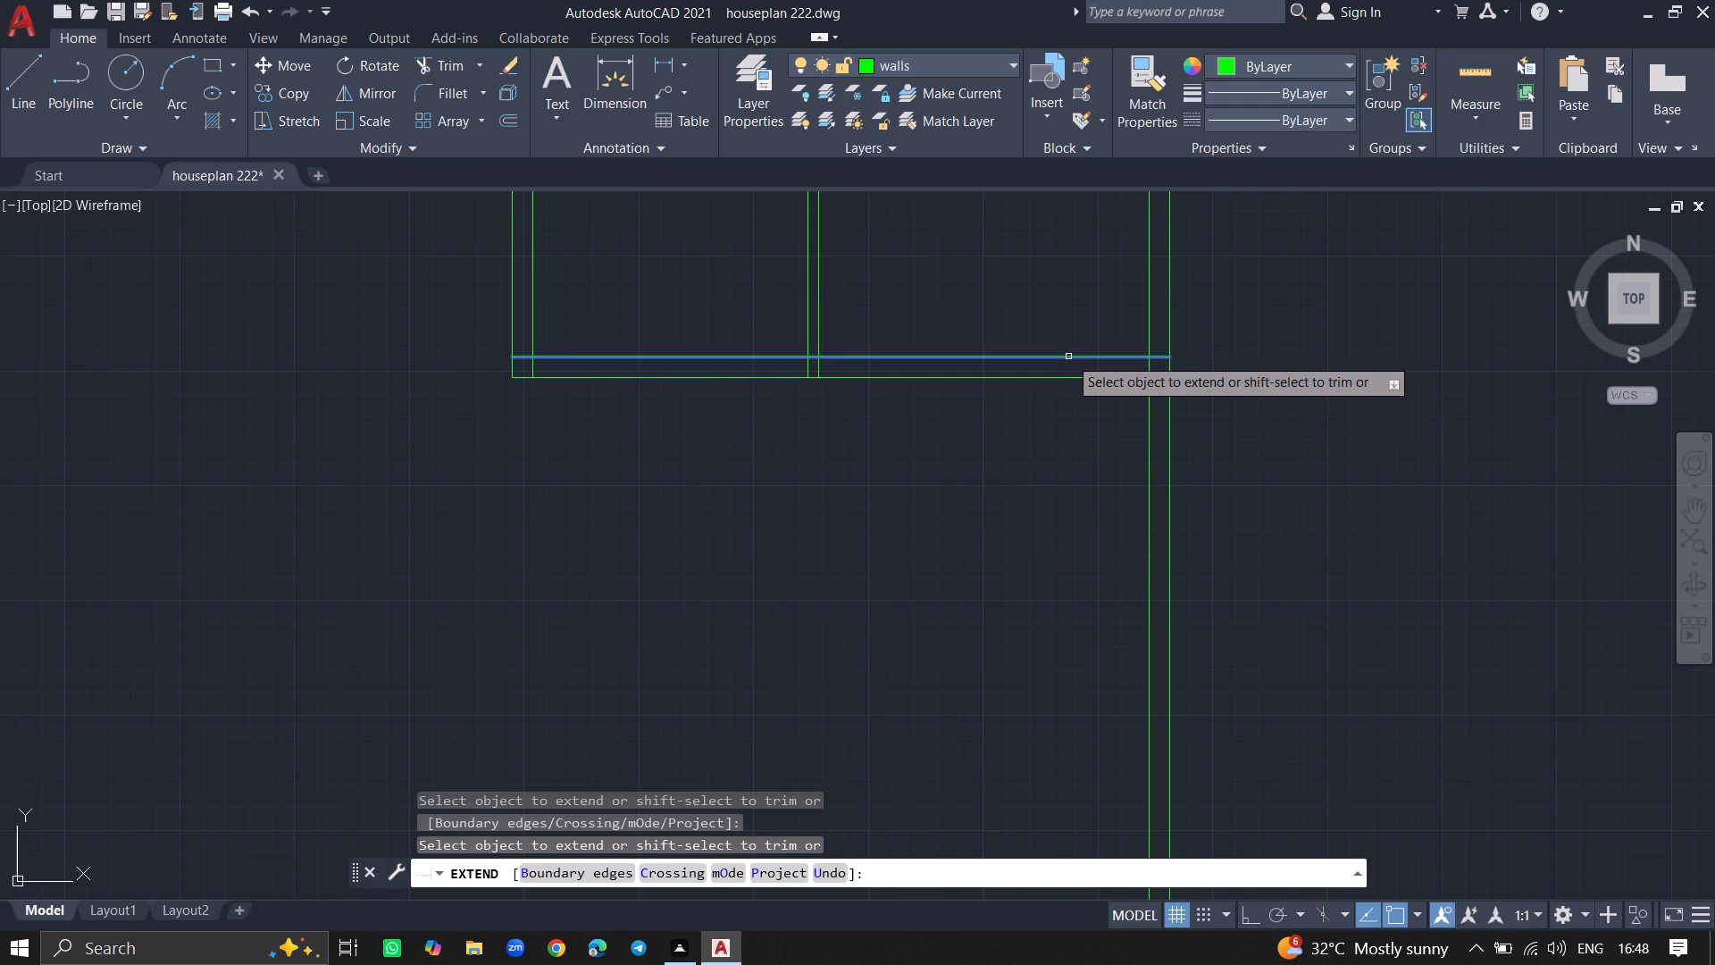
click(1068, 357)
key(Return)
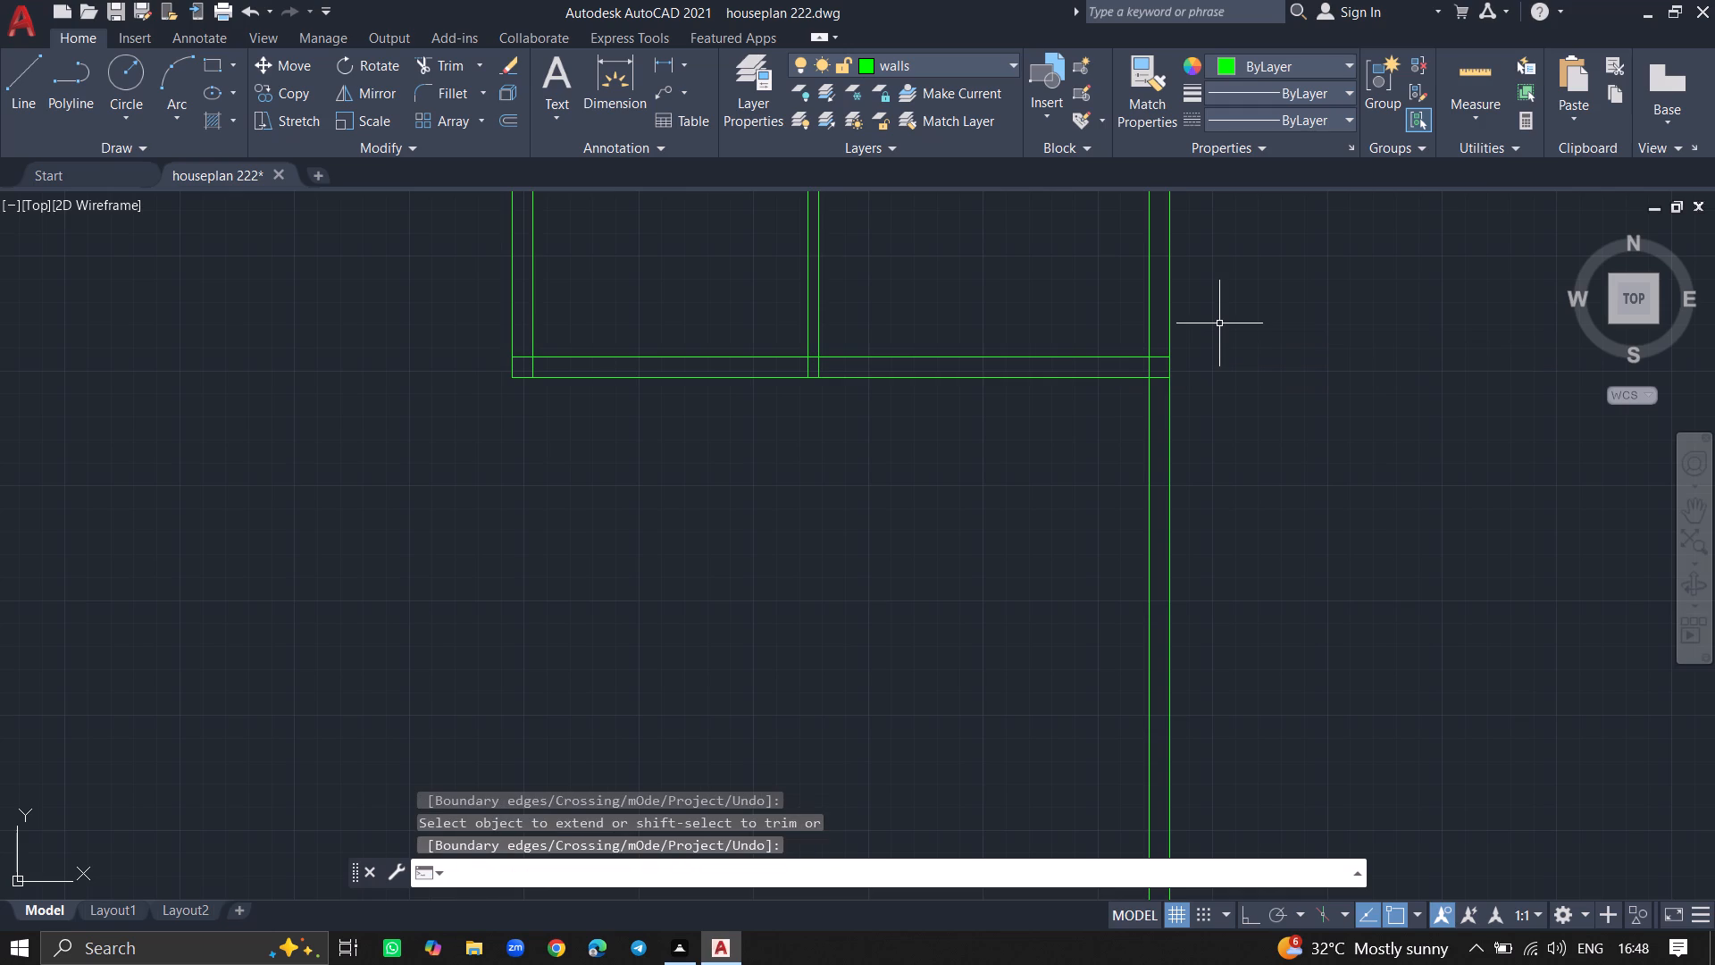
Trim off both right-hand vertical construction lines below the plan's bottom wall.
ctrl+scroll(1219, 323, down, 2)
text(trim)
key(Return)
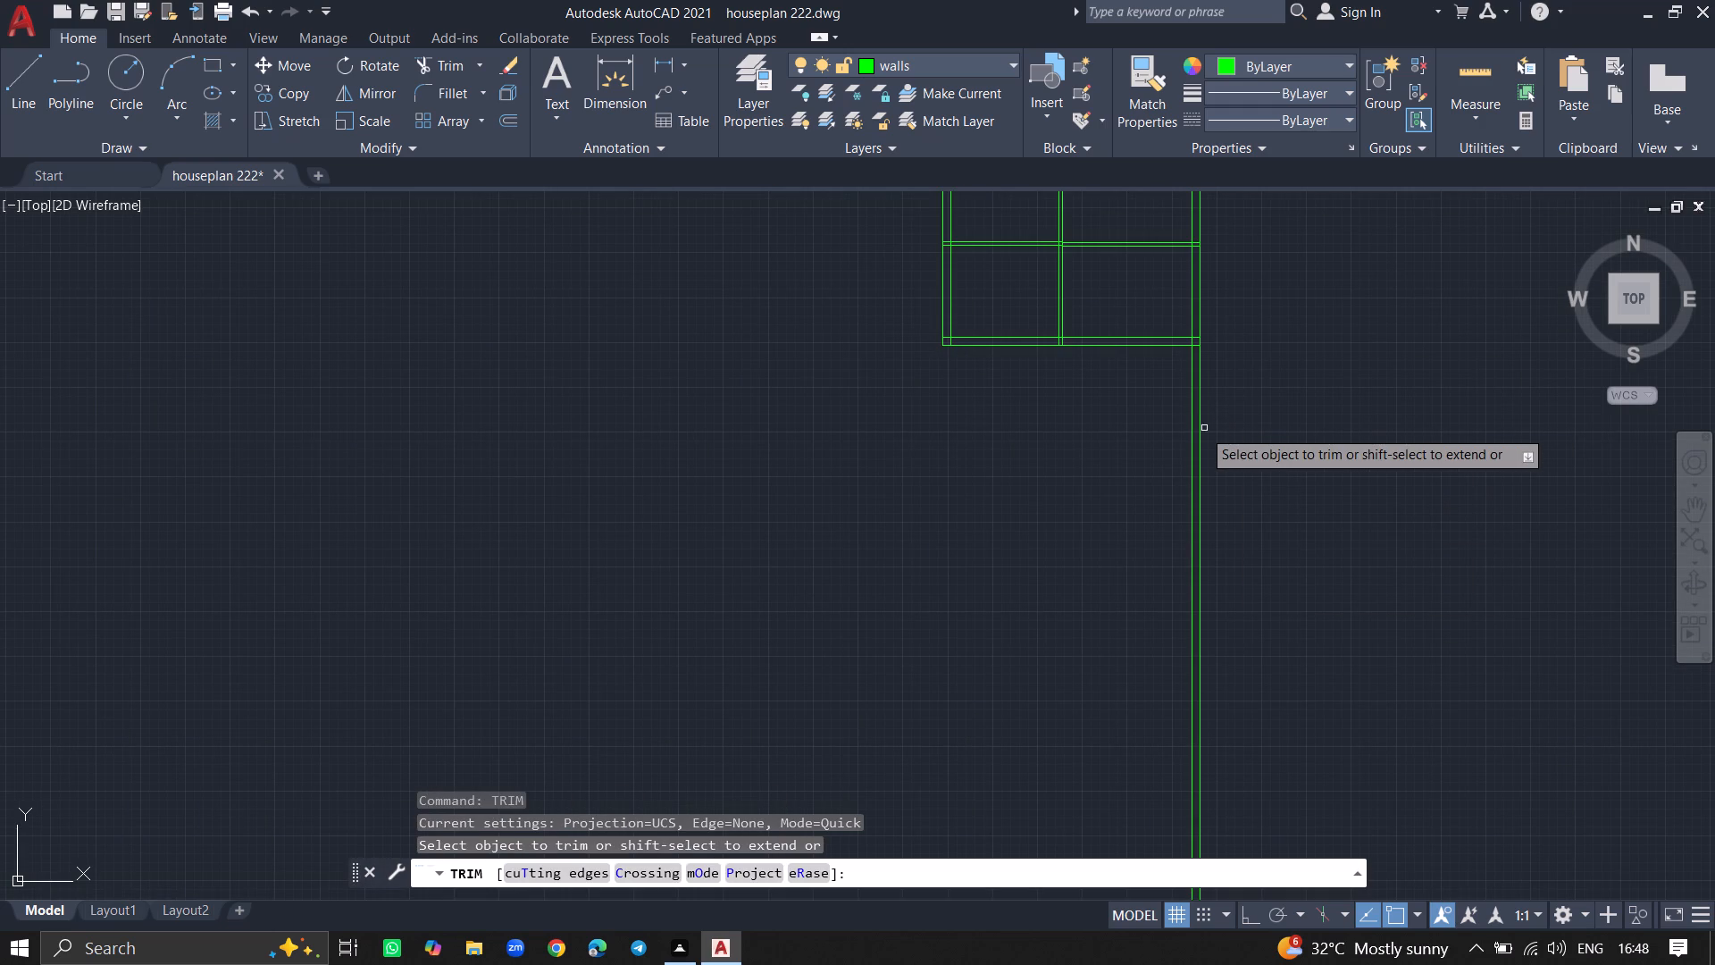
click(1200, 429)
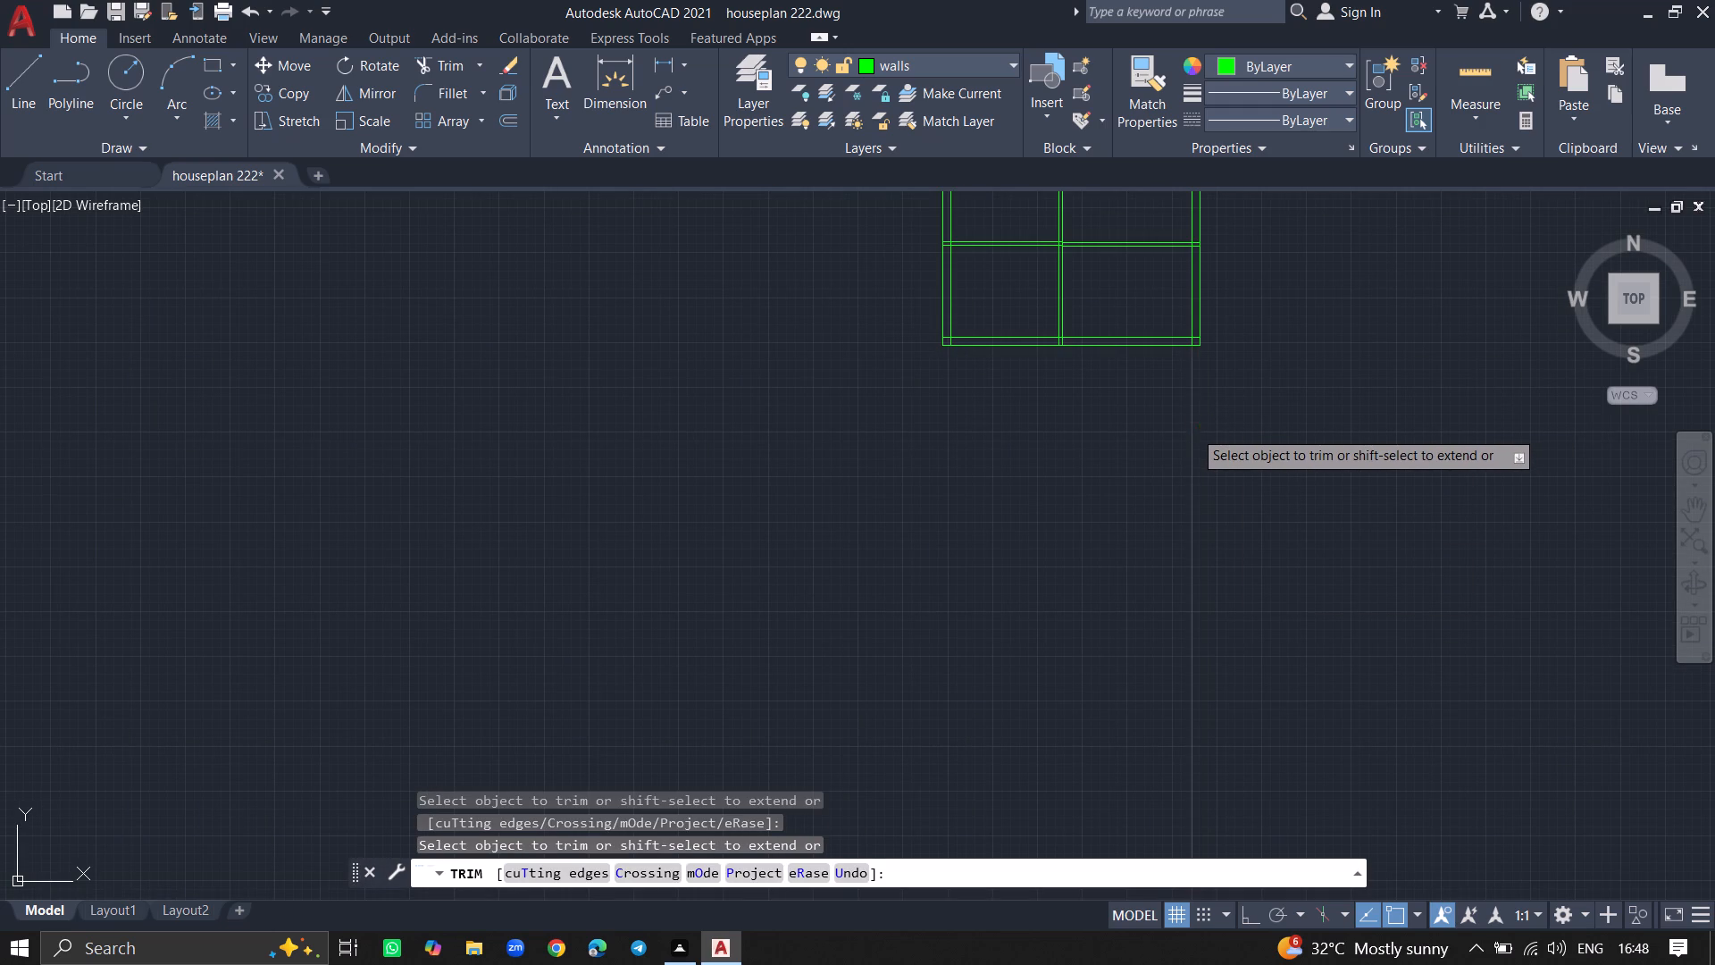
click(1193, 430)
key(Return)
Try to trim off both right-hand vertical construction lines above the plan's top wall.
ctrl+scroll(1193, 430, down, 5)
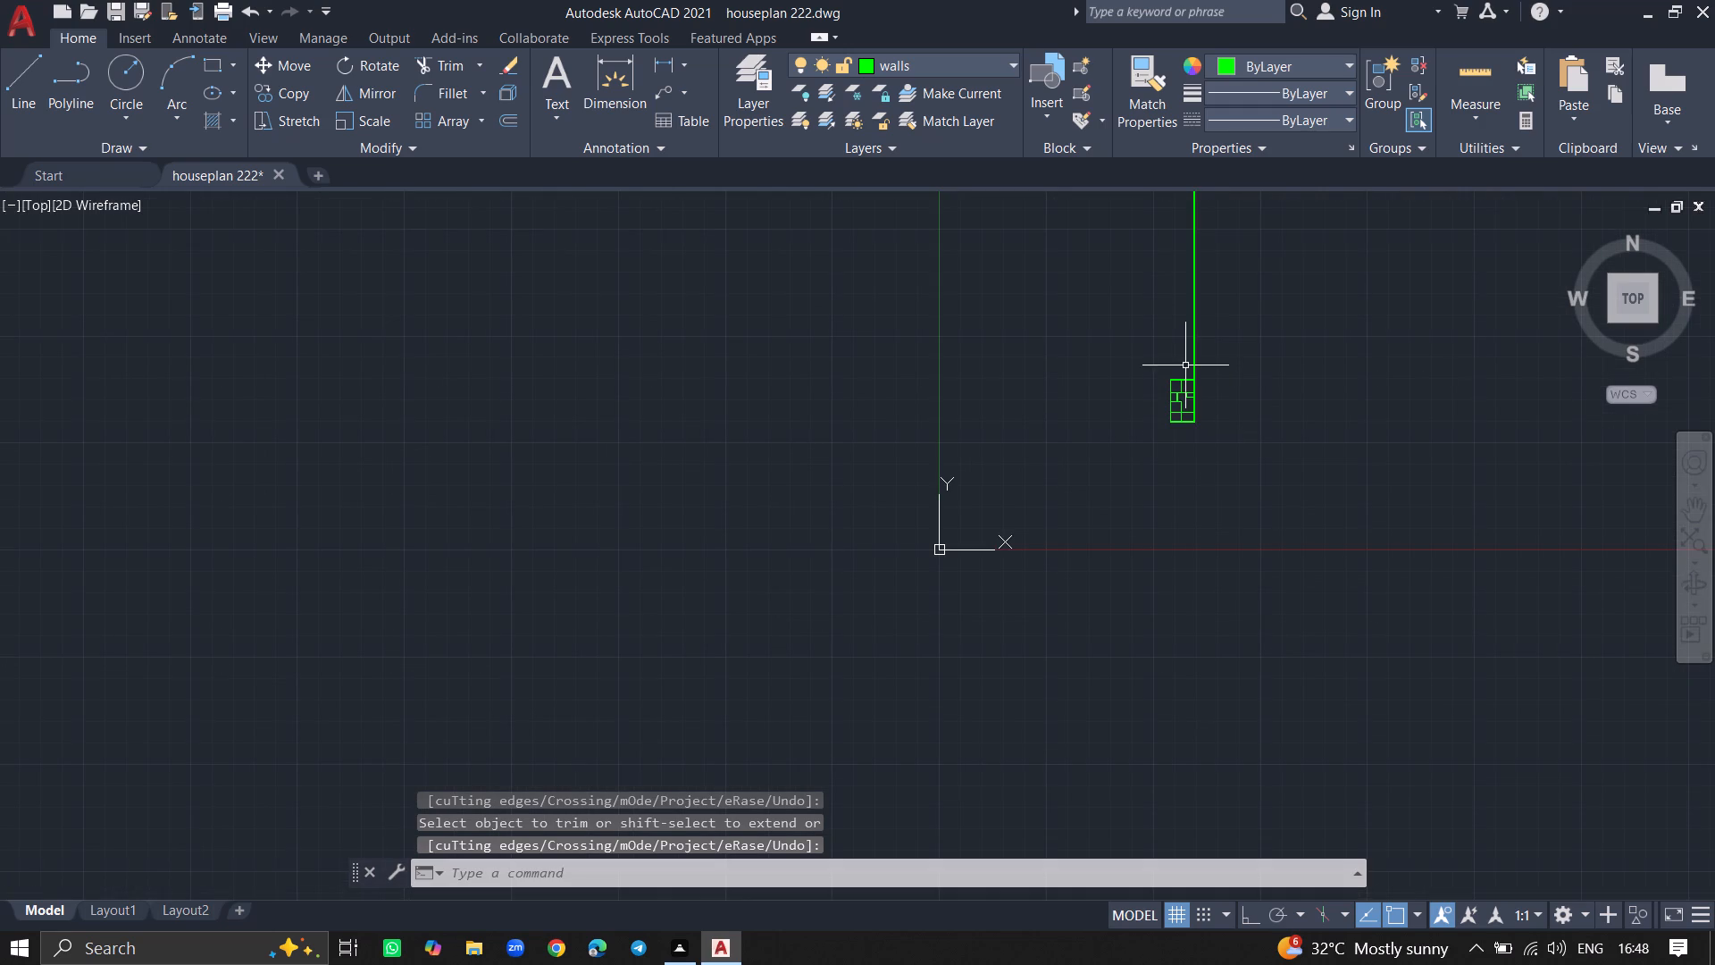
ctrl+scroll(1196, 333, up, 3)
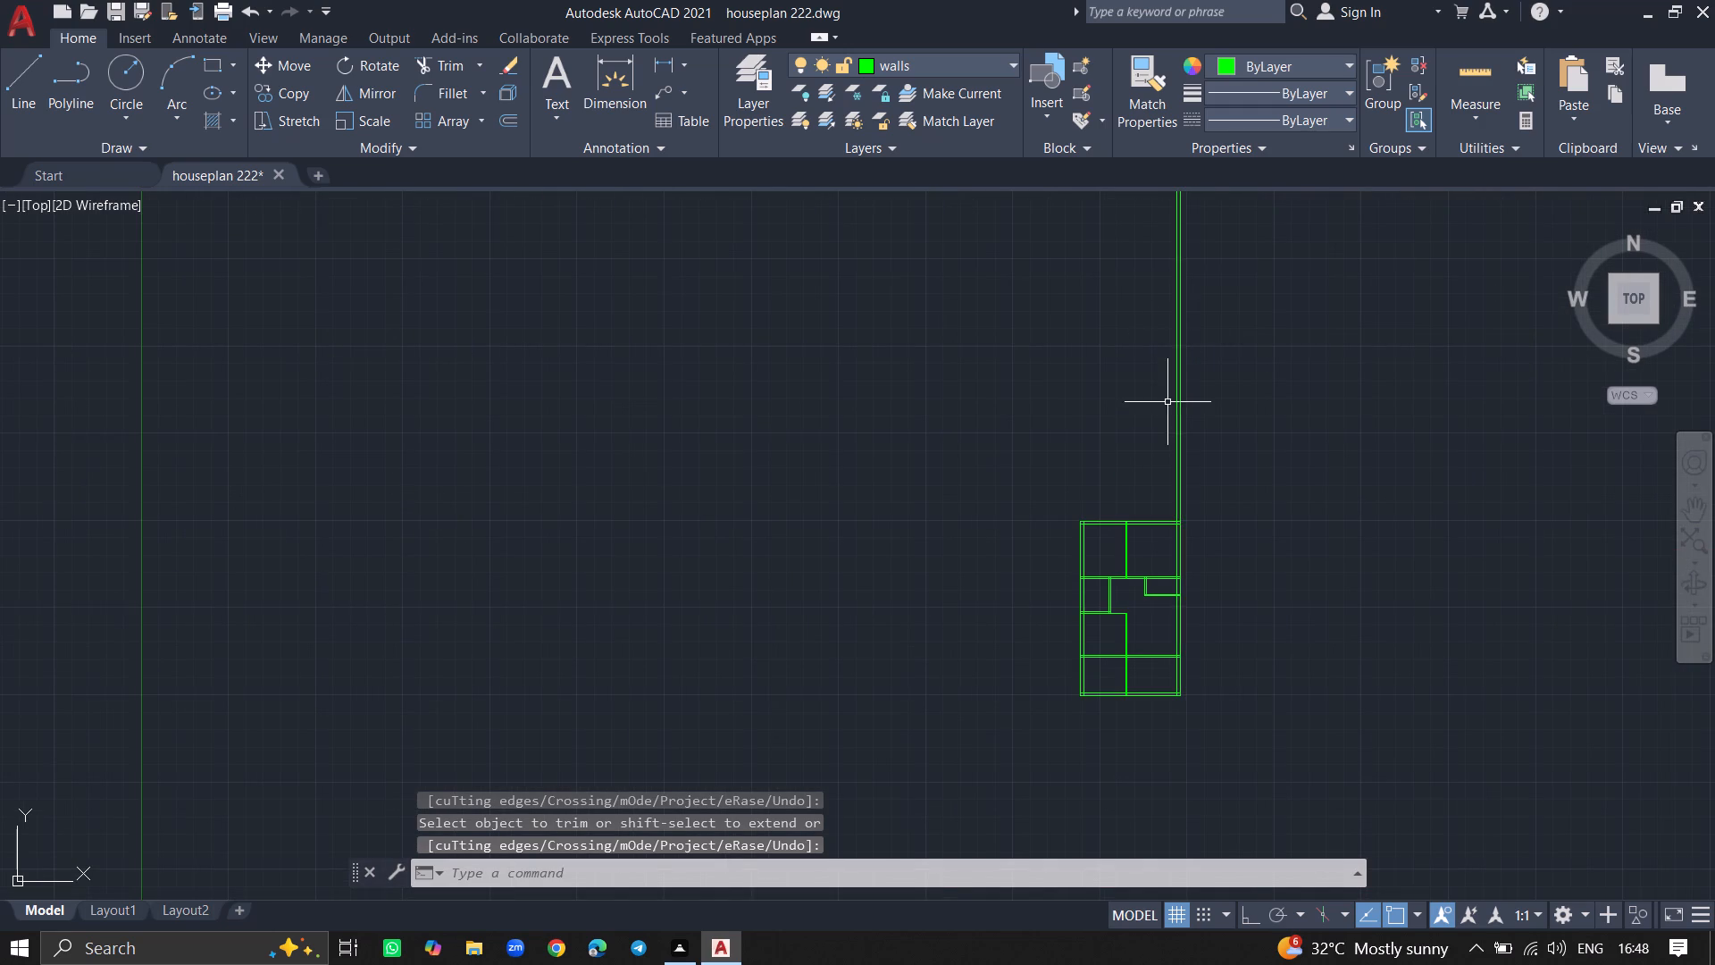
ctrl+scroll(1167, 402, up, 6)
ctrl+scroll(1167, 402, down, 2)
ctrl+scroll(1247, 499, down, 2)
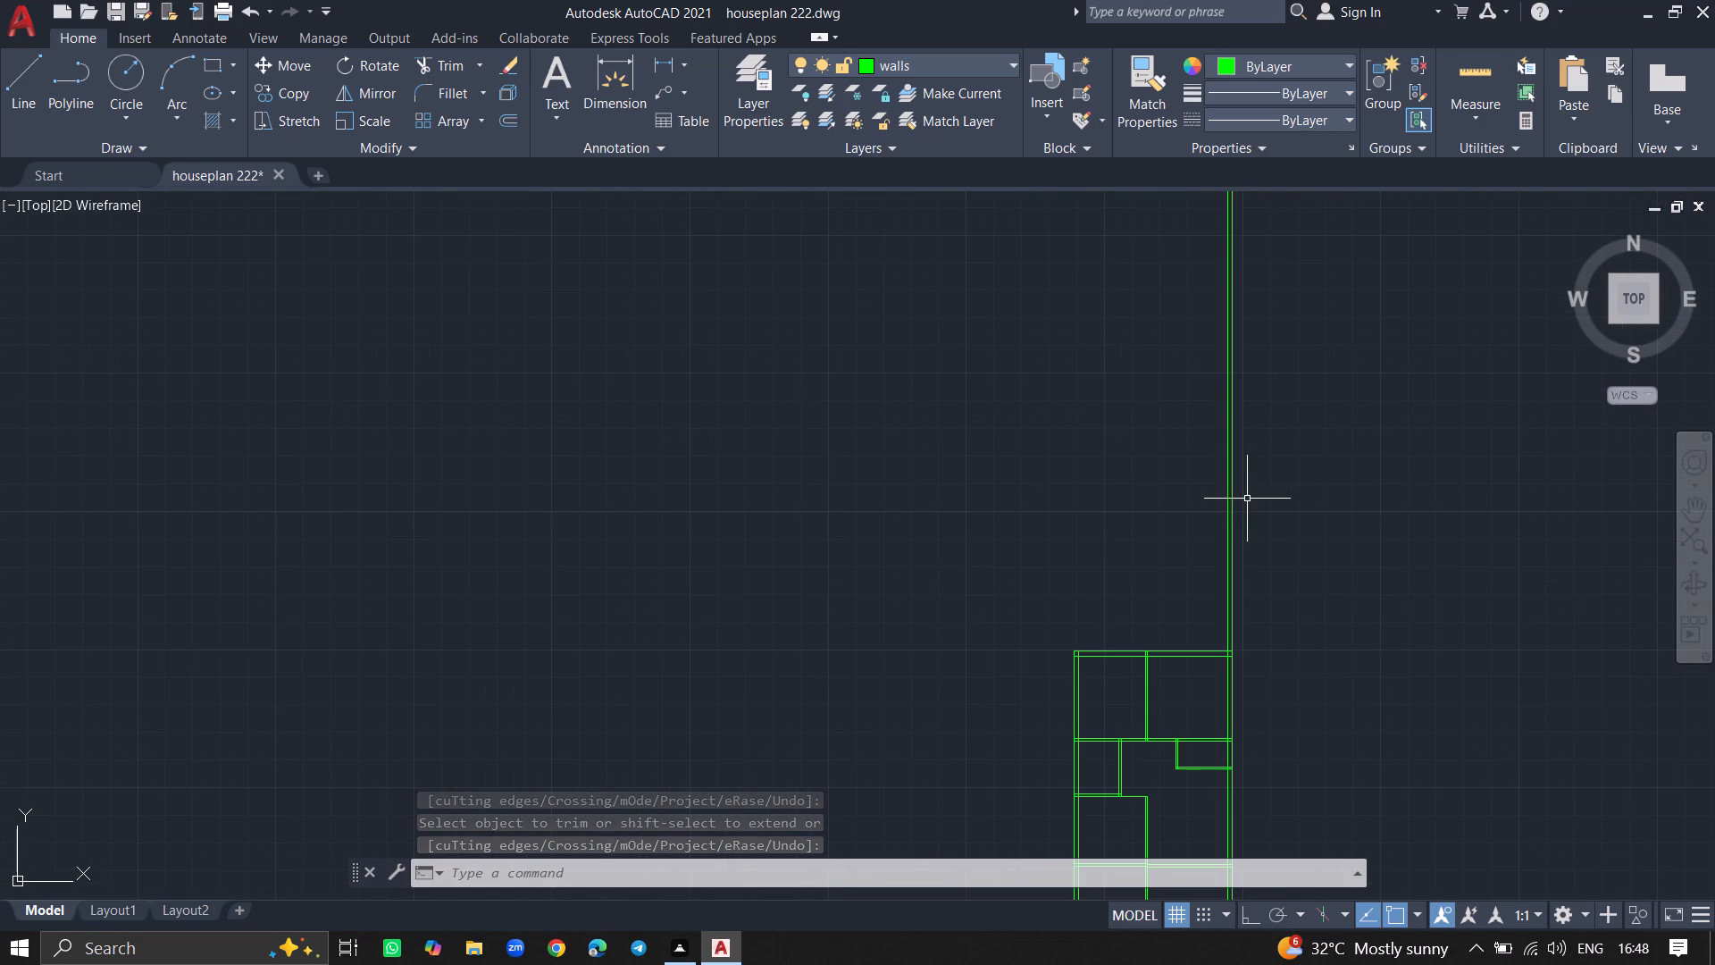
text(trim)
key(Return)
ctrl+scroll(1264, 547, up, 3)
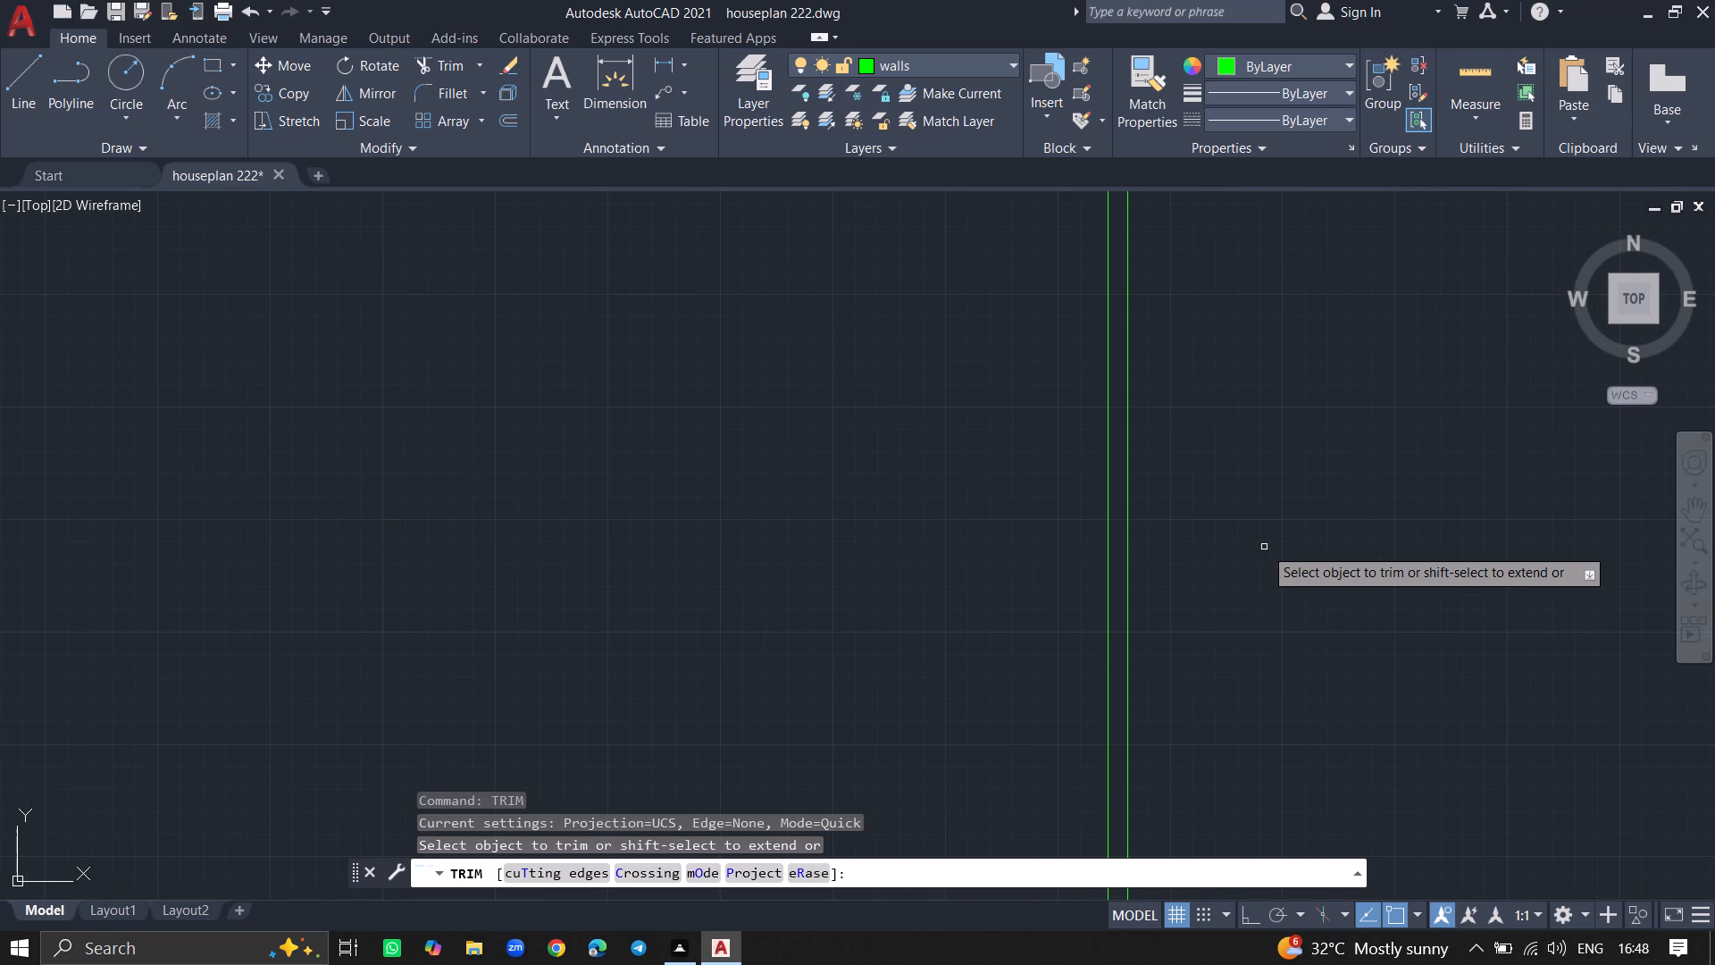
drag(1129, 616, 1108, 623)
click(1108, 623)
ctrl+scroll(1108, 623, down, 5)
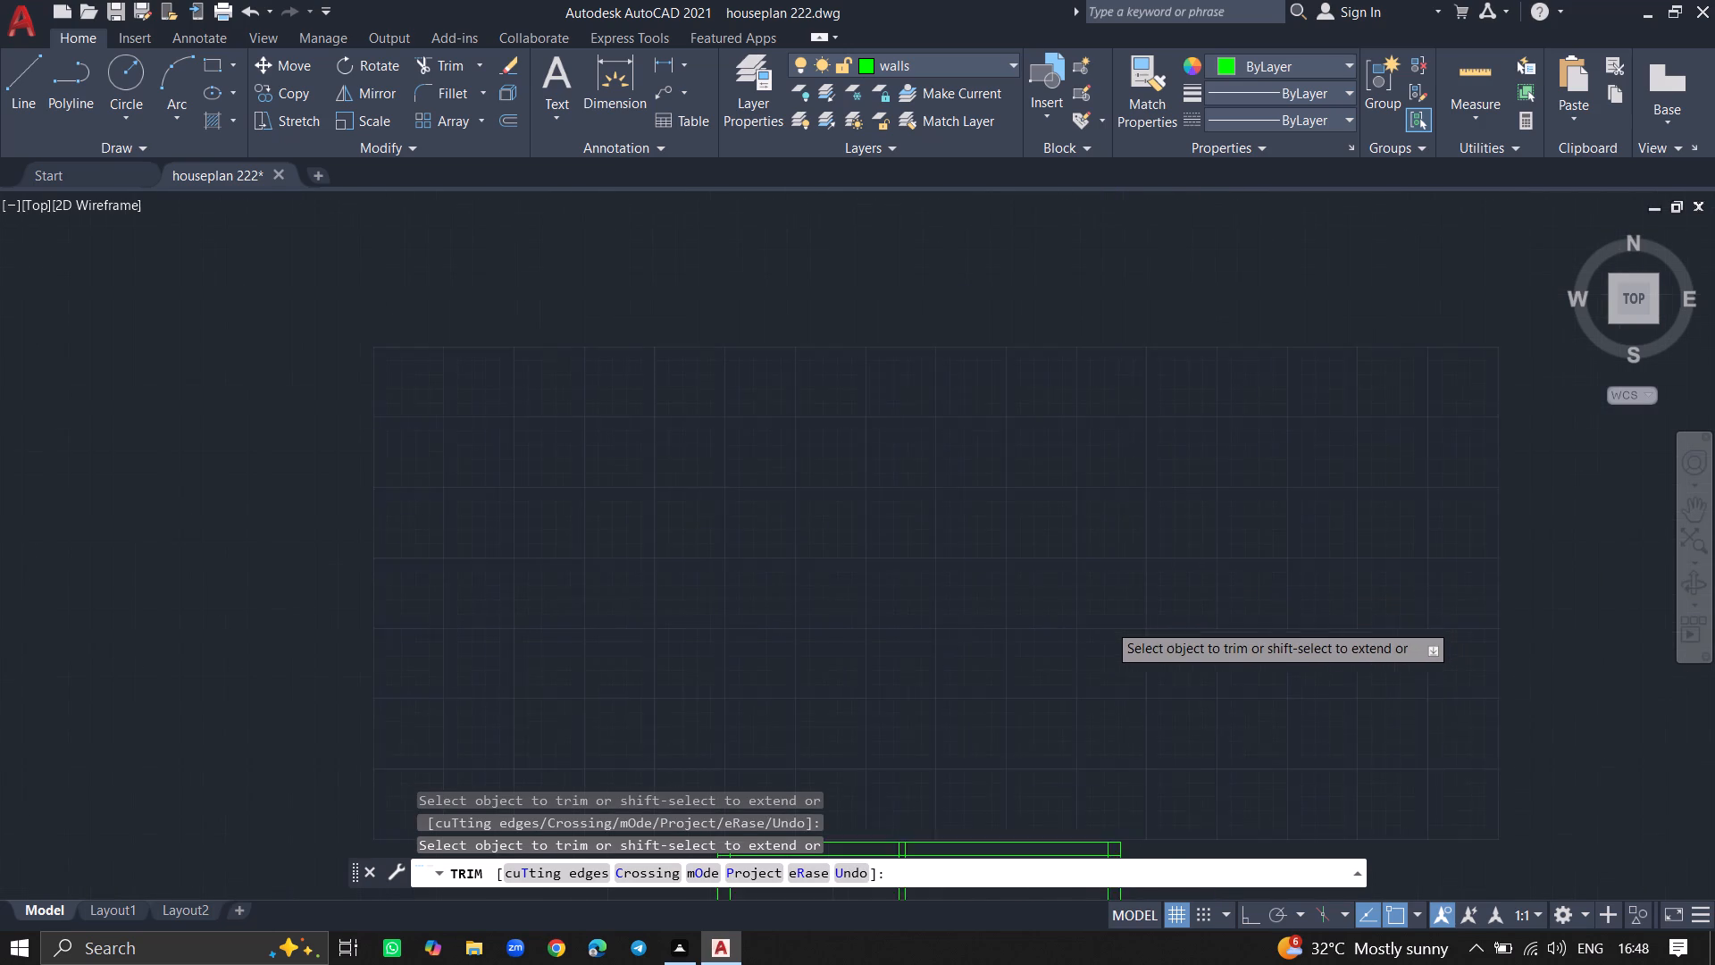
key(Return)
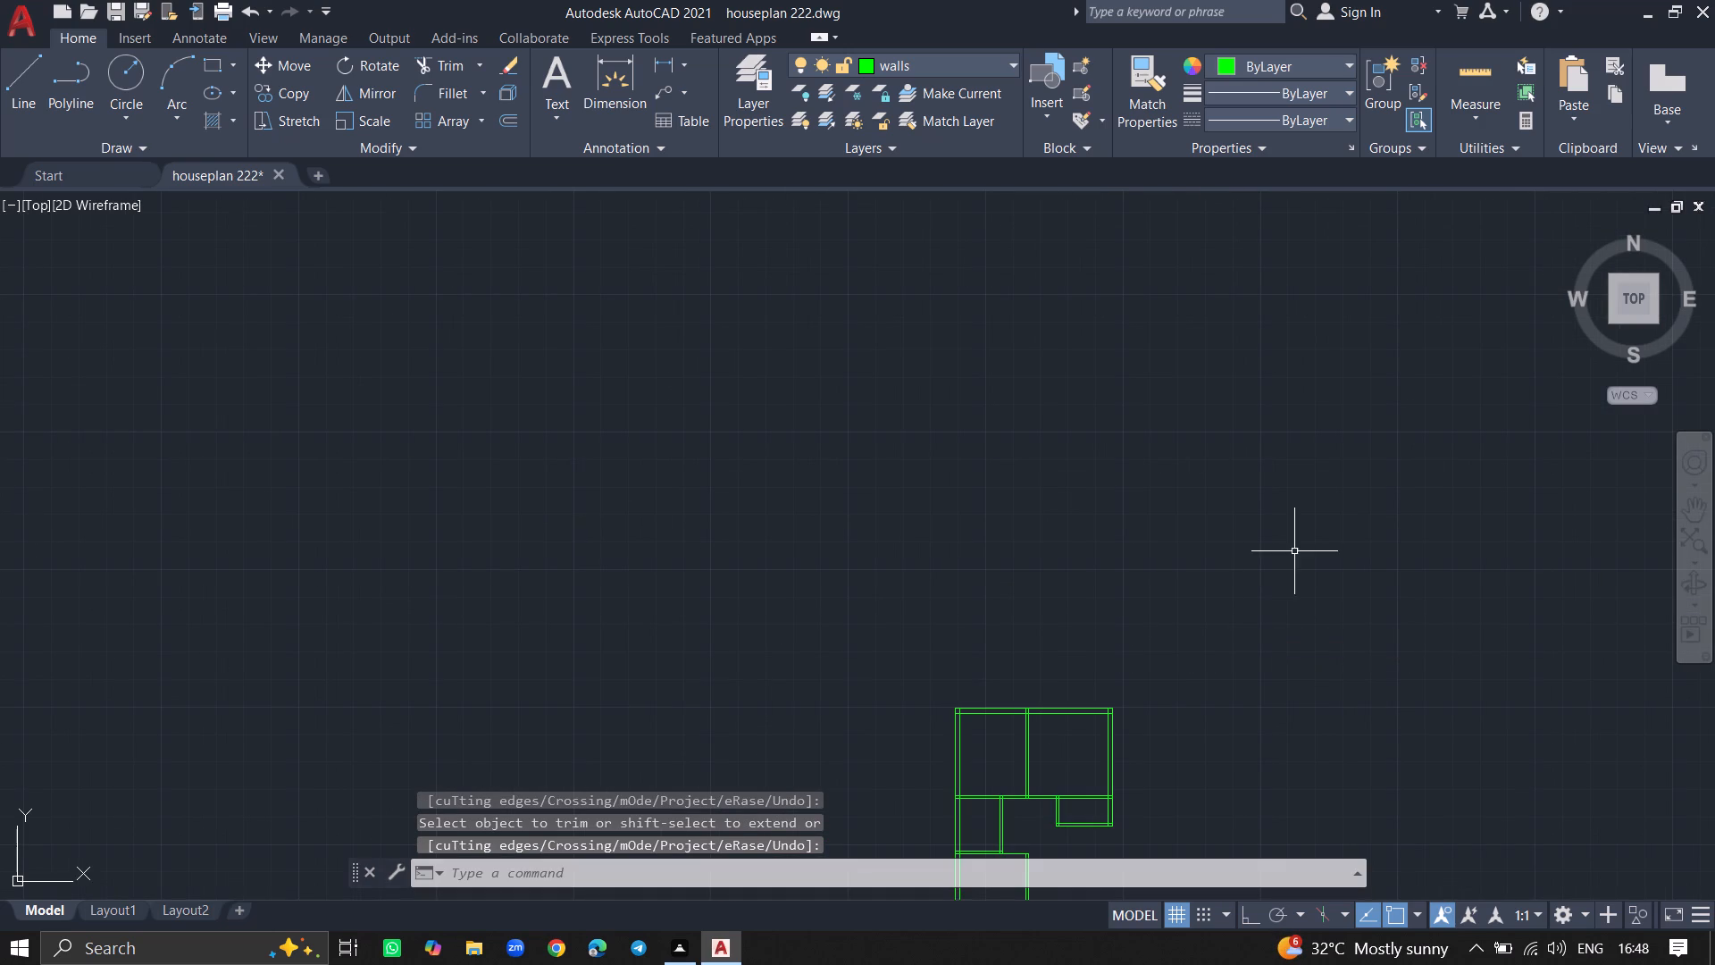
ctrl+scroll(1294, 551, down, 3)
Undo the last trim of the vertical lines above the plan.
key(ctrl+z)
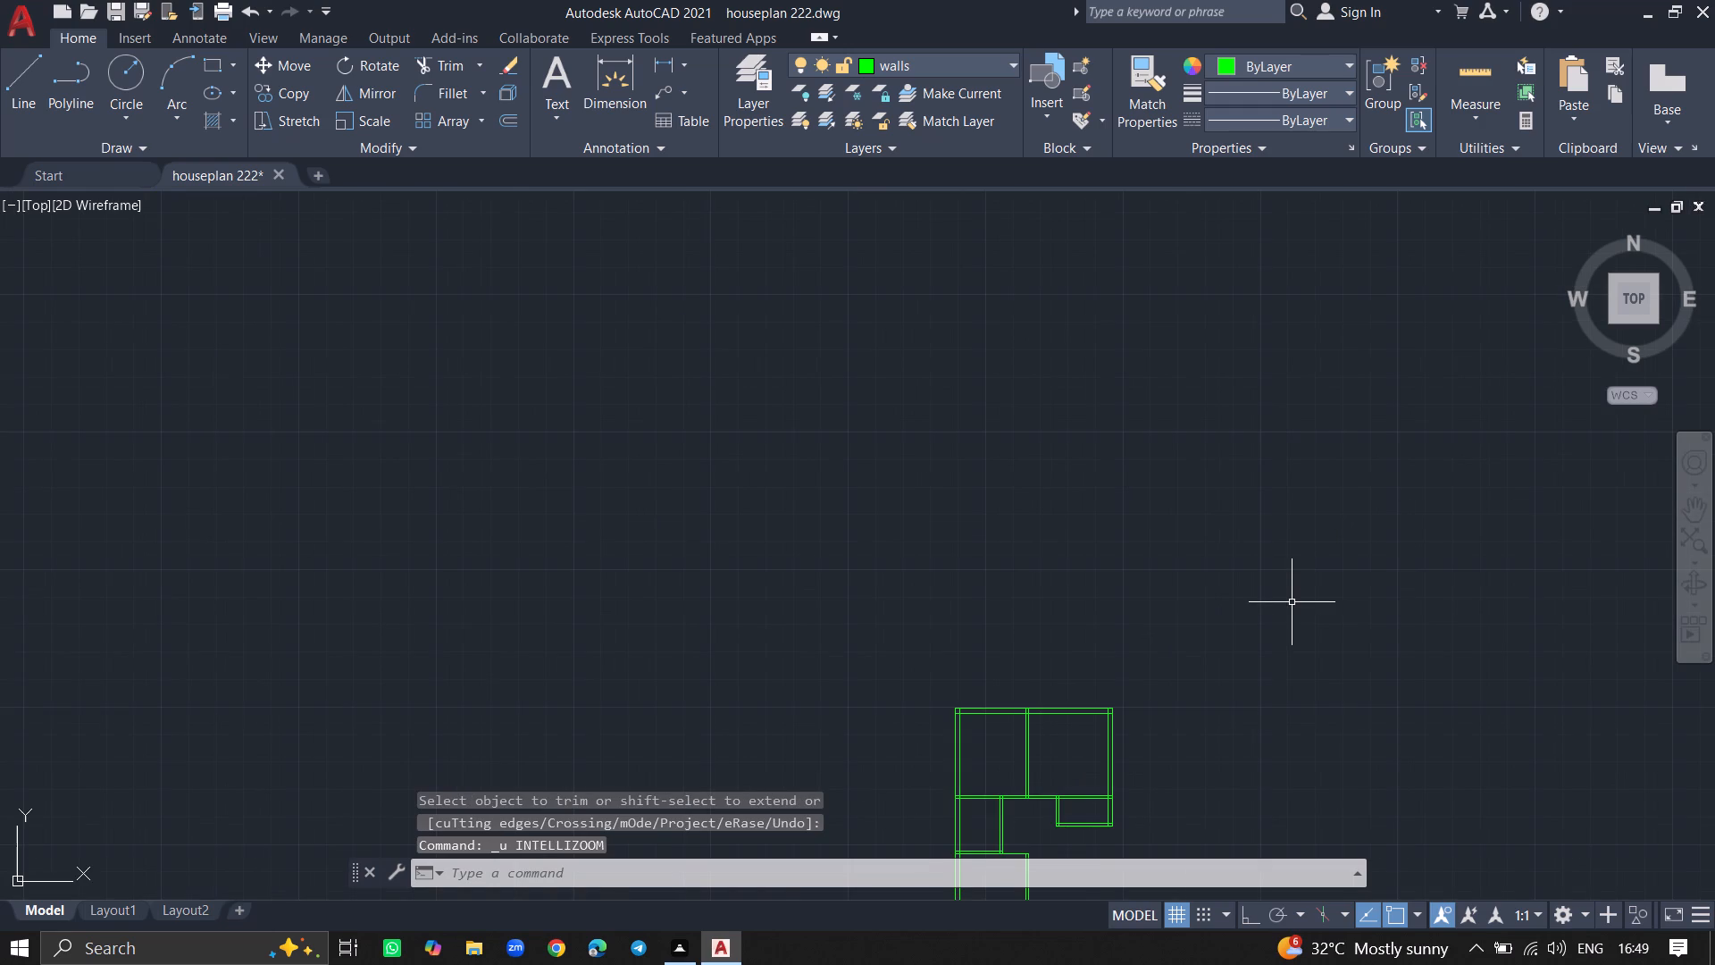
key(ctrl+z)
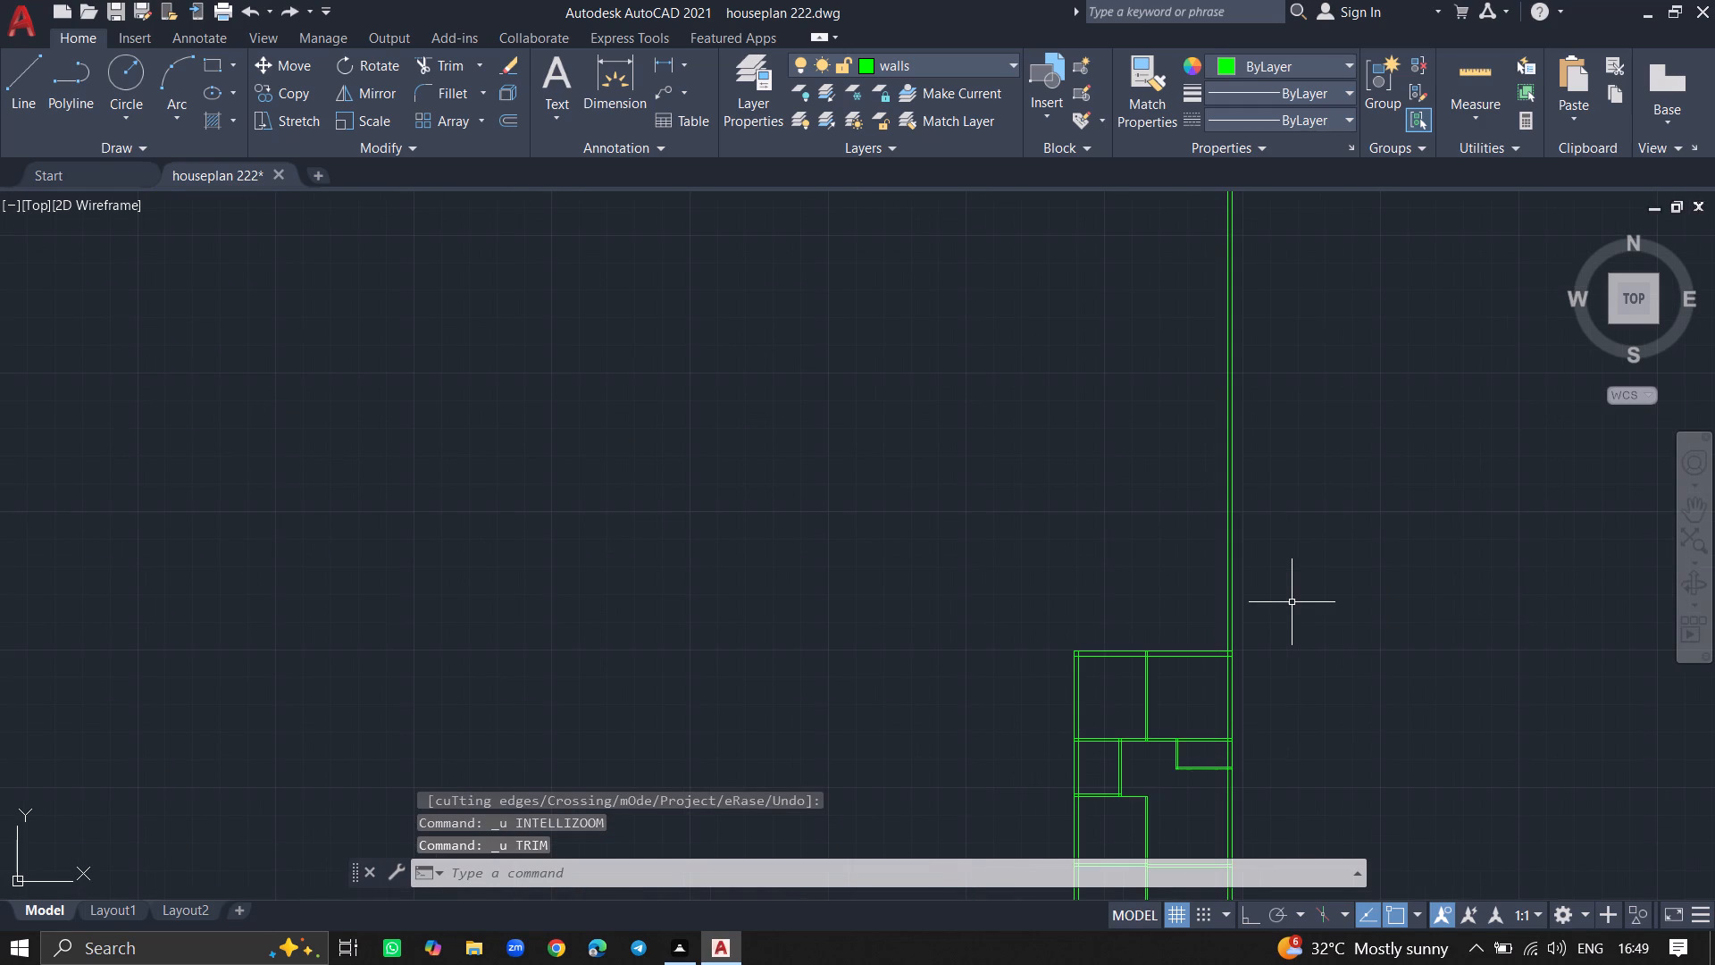
Trim off both right-hand vertical construction lines above the plan's top wall.
ctrl+scroll(1205, 675, down, 3)
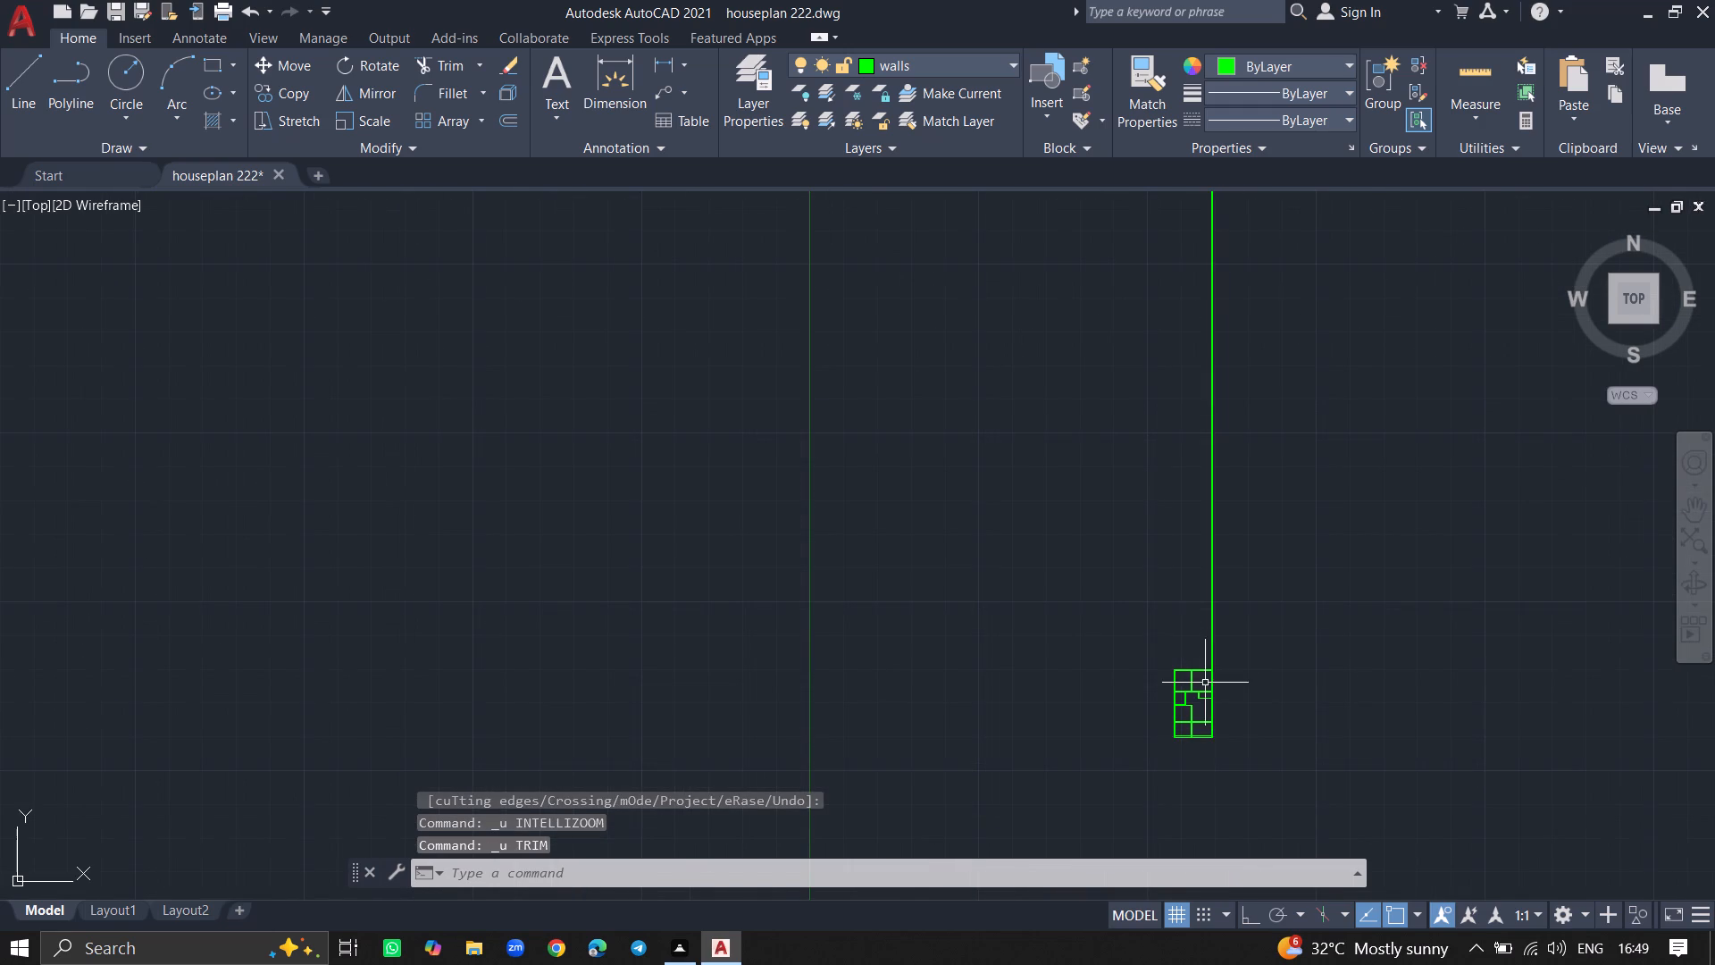
ctrl+scroll(1208, 738, up, 4)
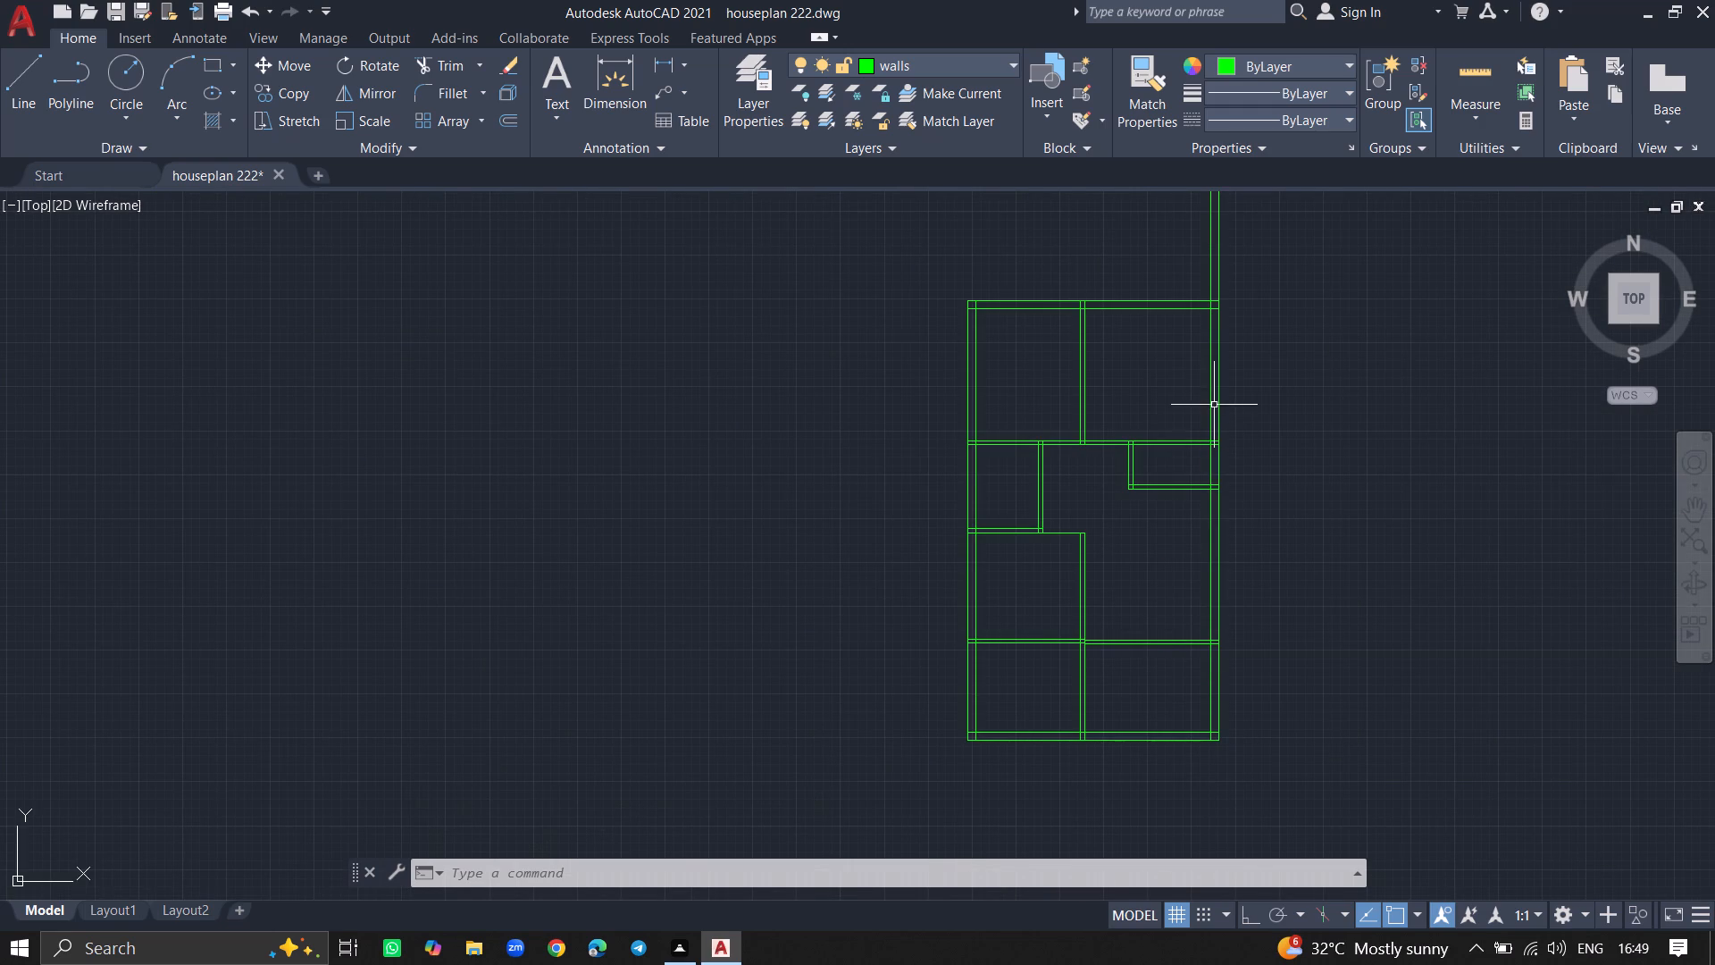
ctrl+scroll(1246, 356, down, 2)
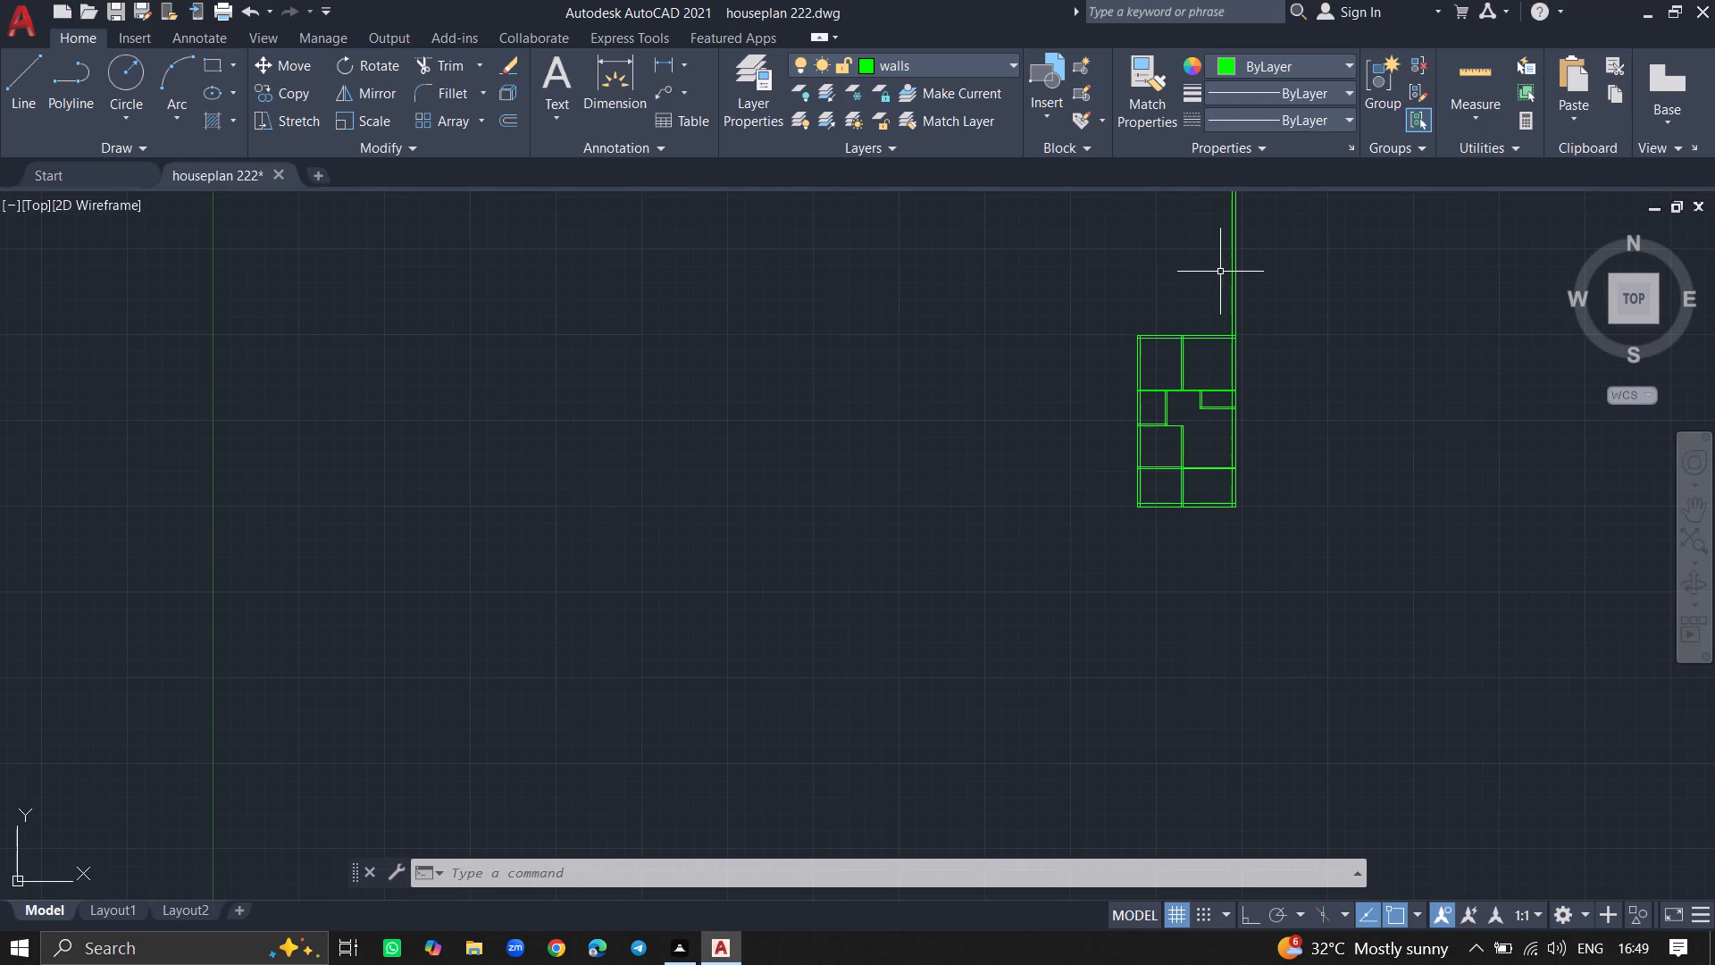
ctrl+scroll(1220, 272, up, 3)
text(trim)
key(Return)
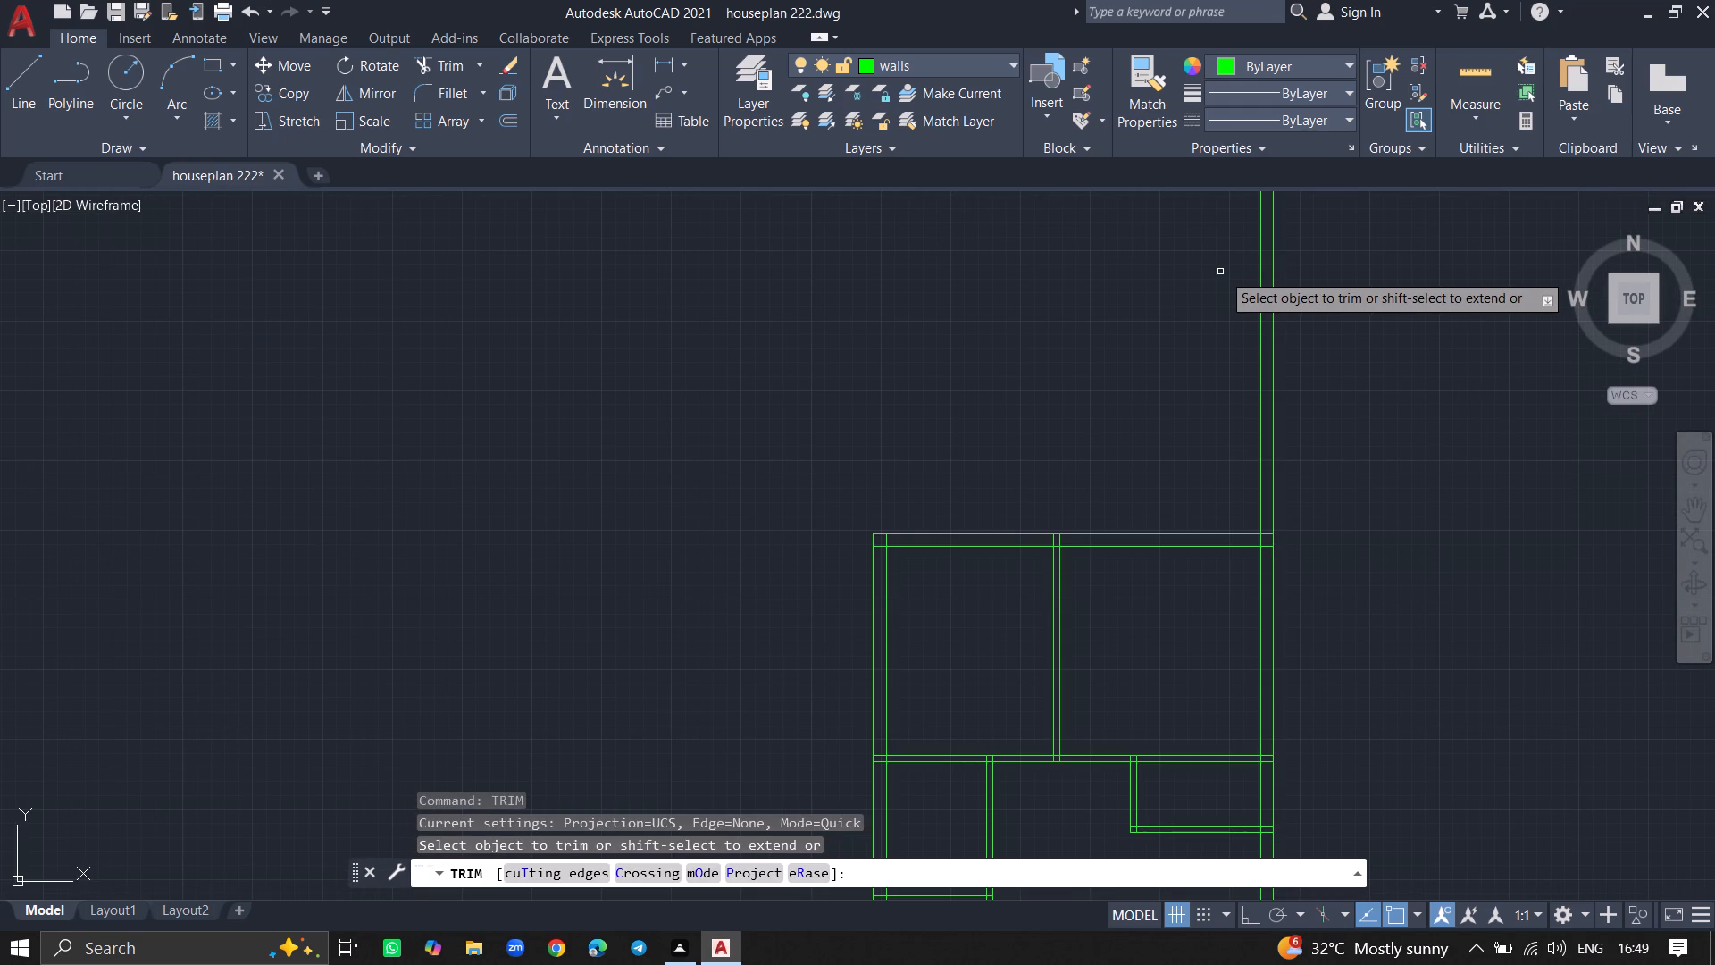
click(1259, 301)
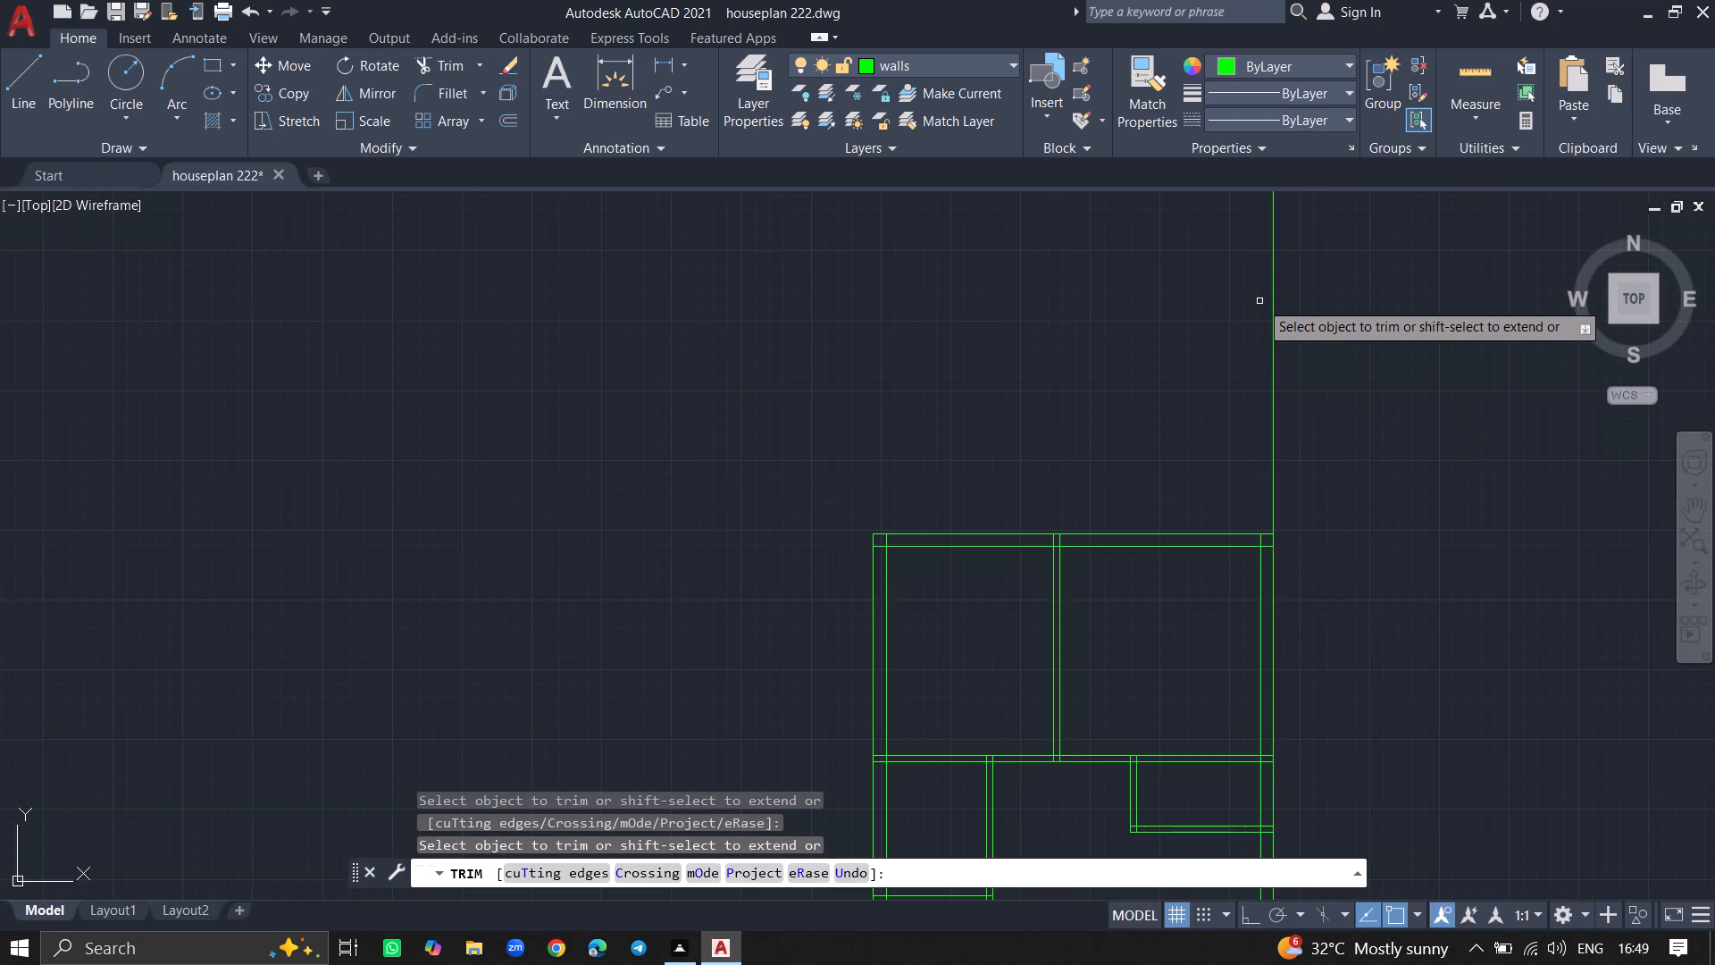
click(1274, 301)
key(Return)
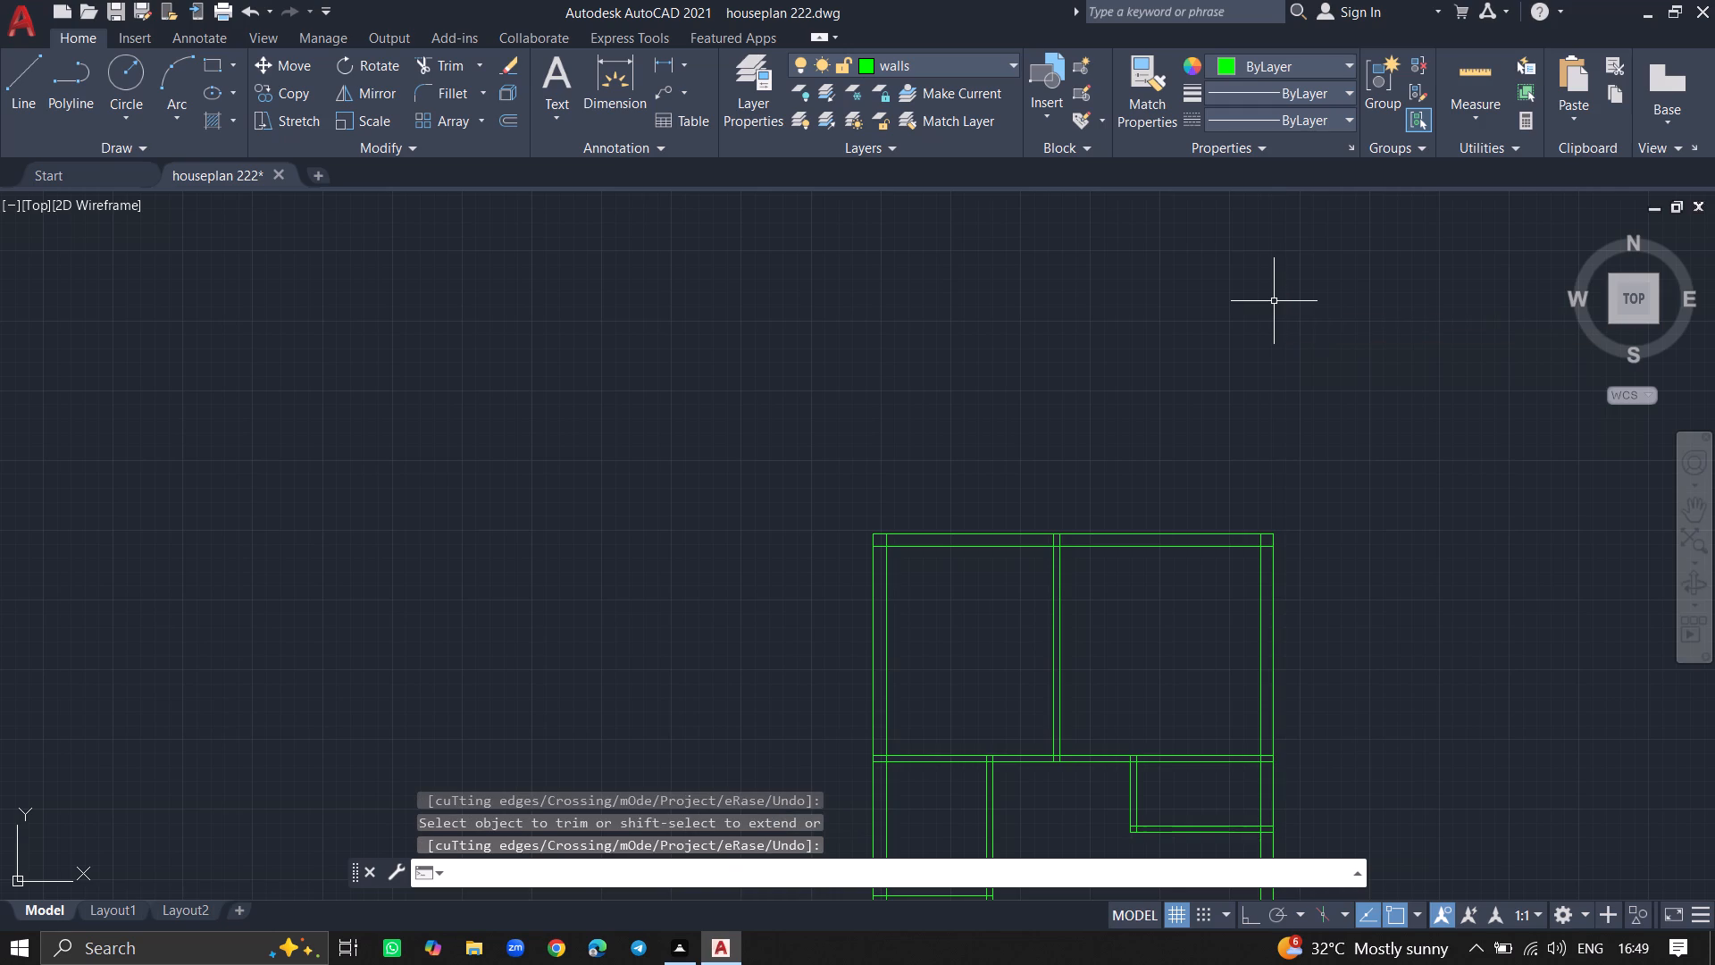
Check the completed wall layout and save the house-plan drawing.
ctrl+scroll(1274, 301, down, 4)
ctrl+scroll(1270, 373, up, 3)
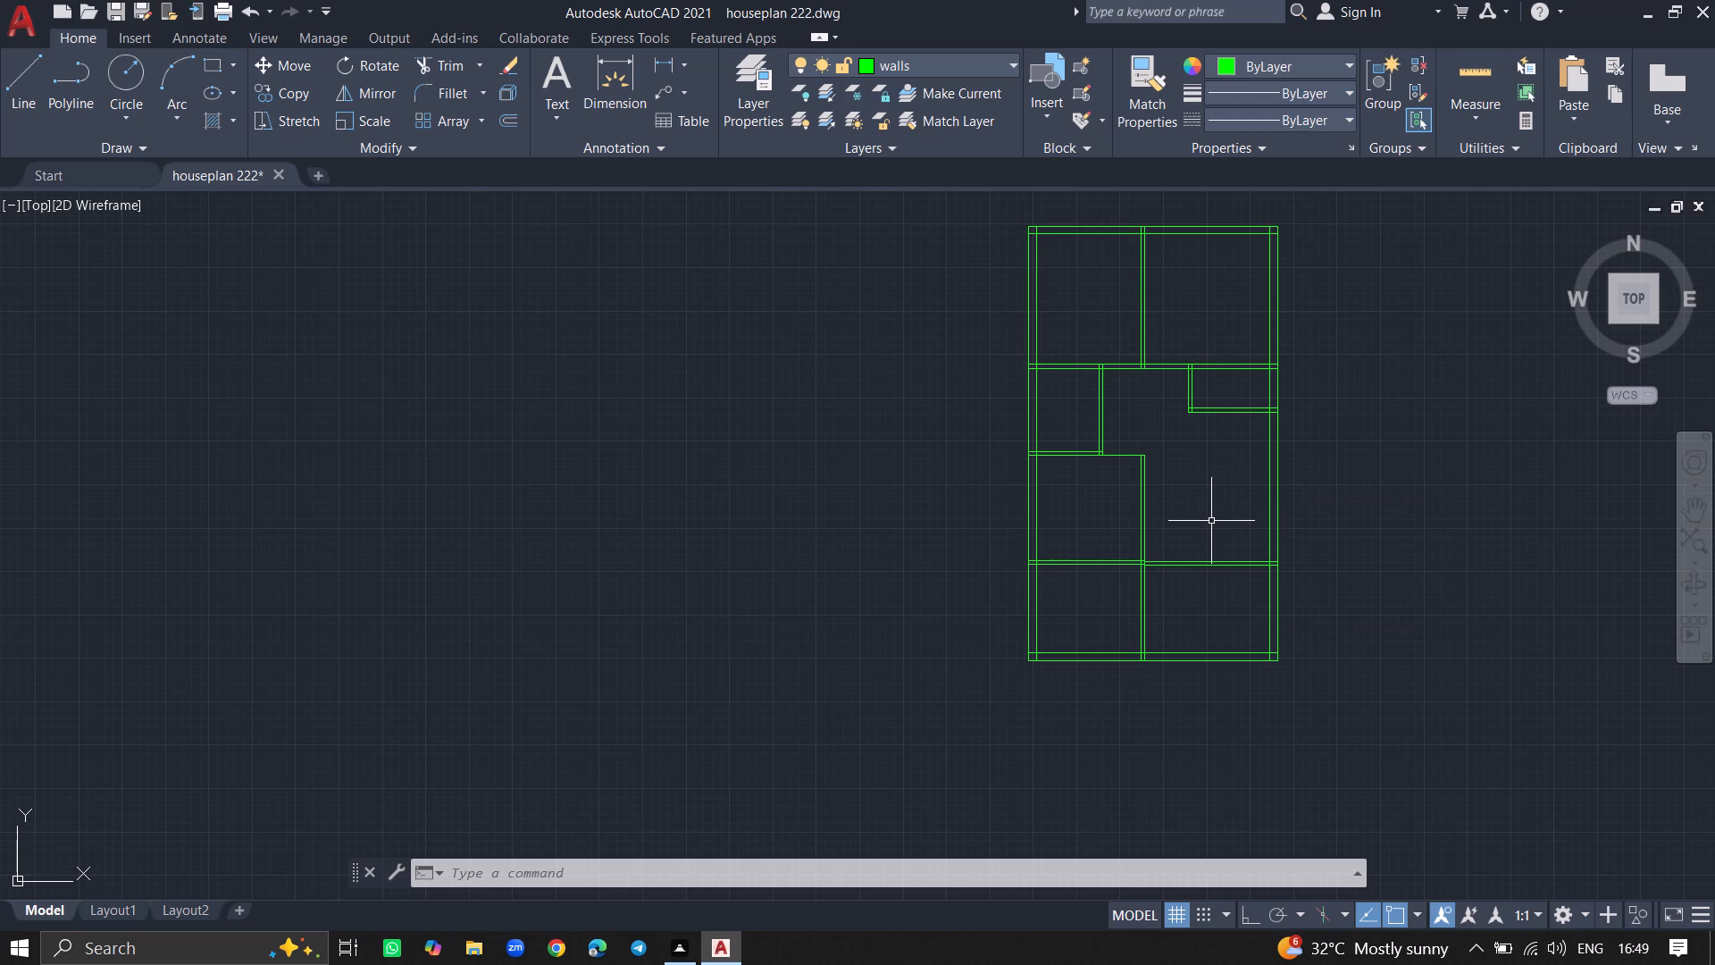
ctrl+scroll(1159, 579, up, 1)
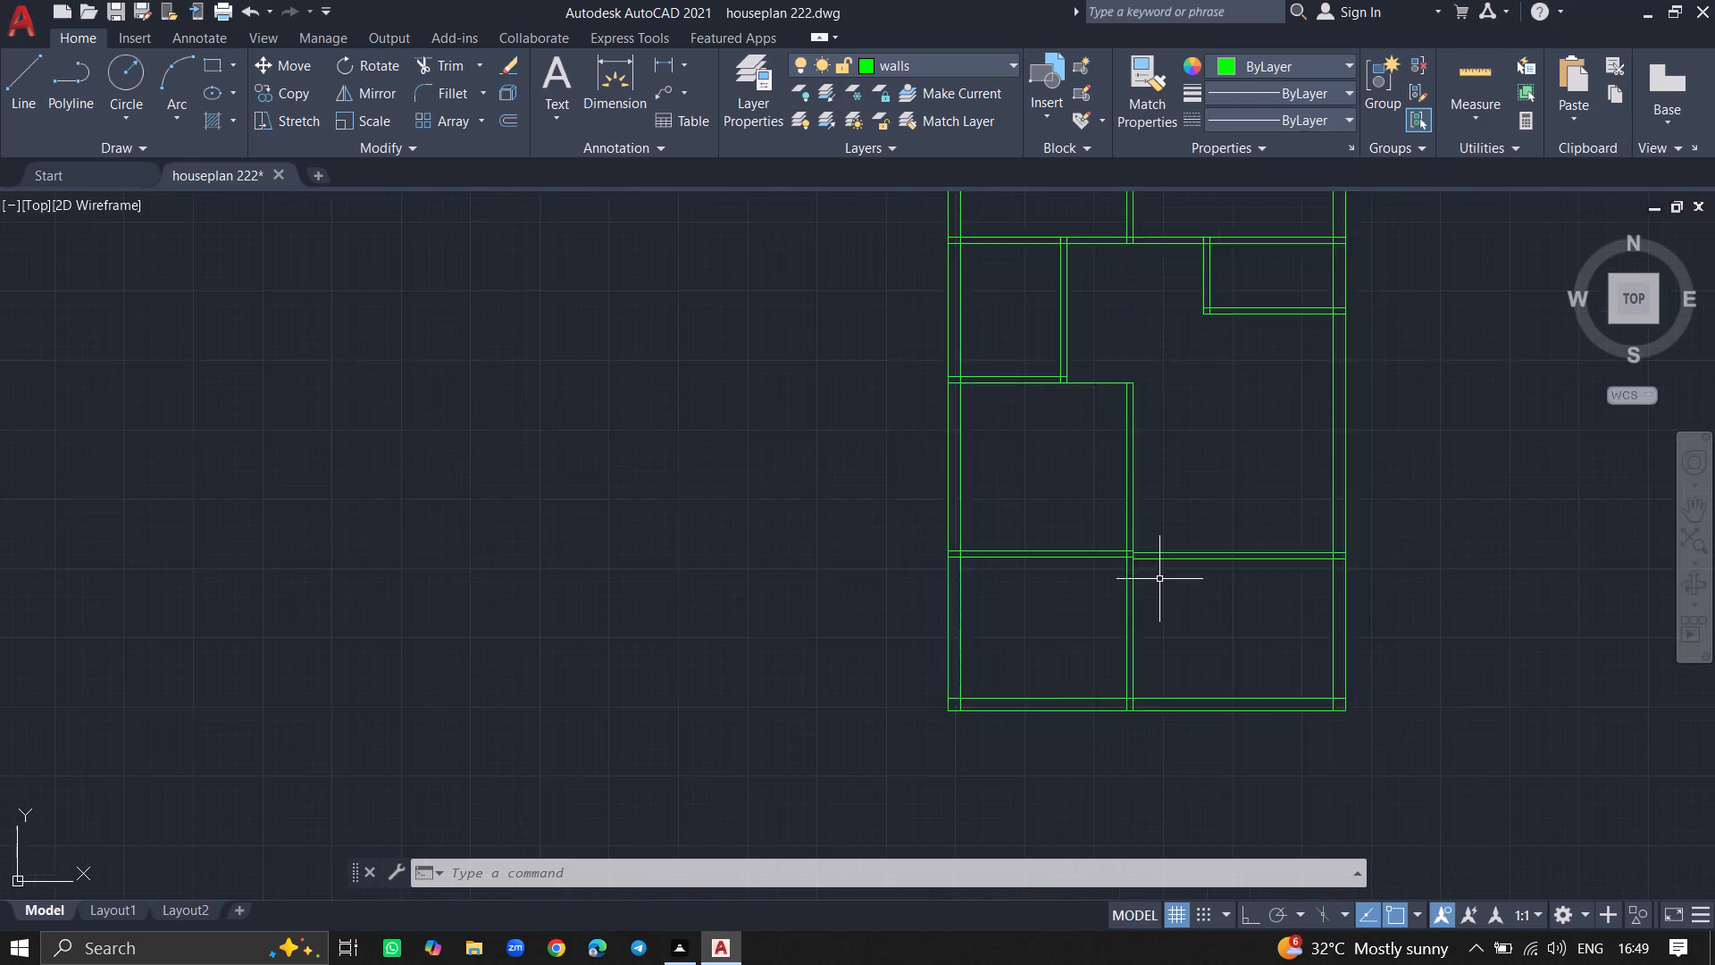
ctrl+scroll(1159, 579, up, 1)
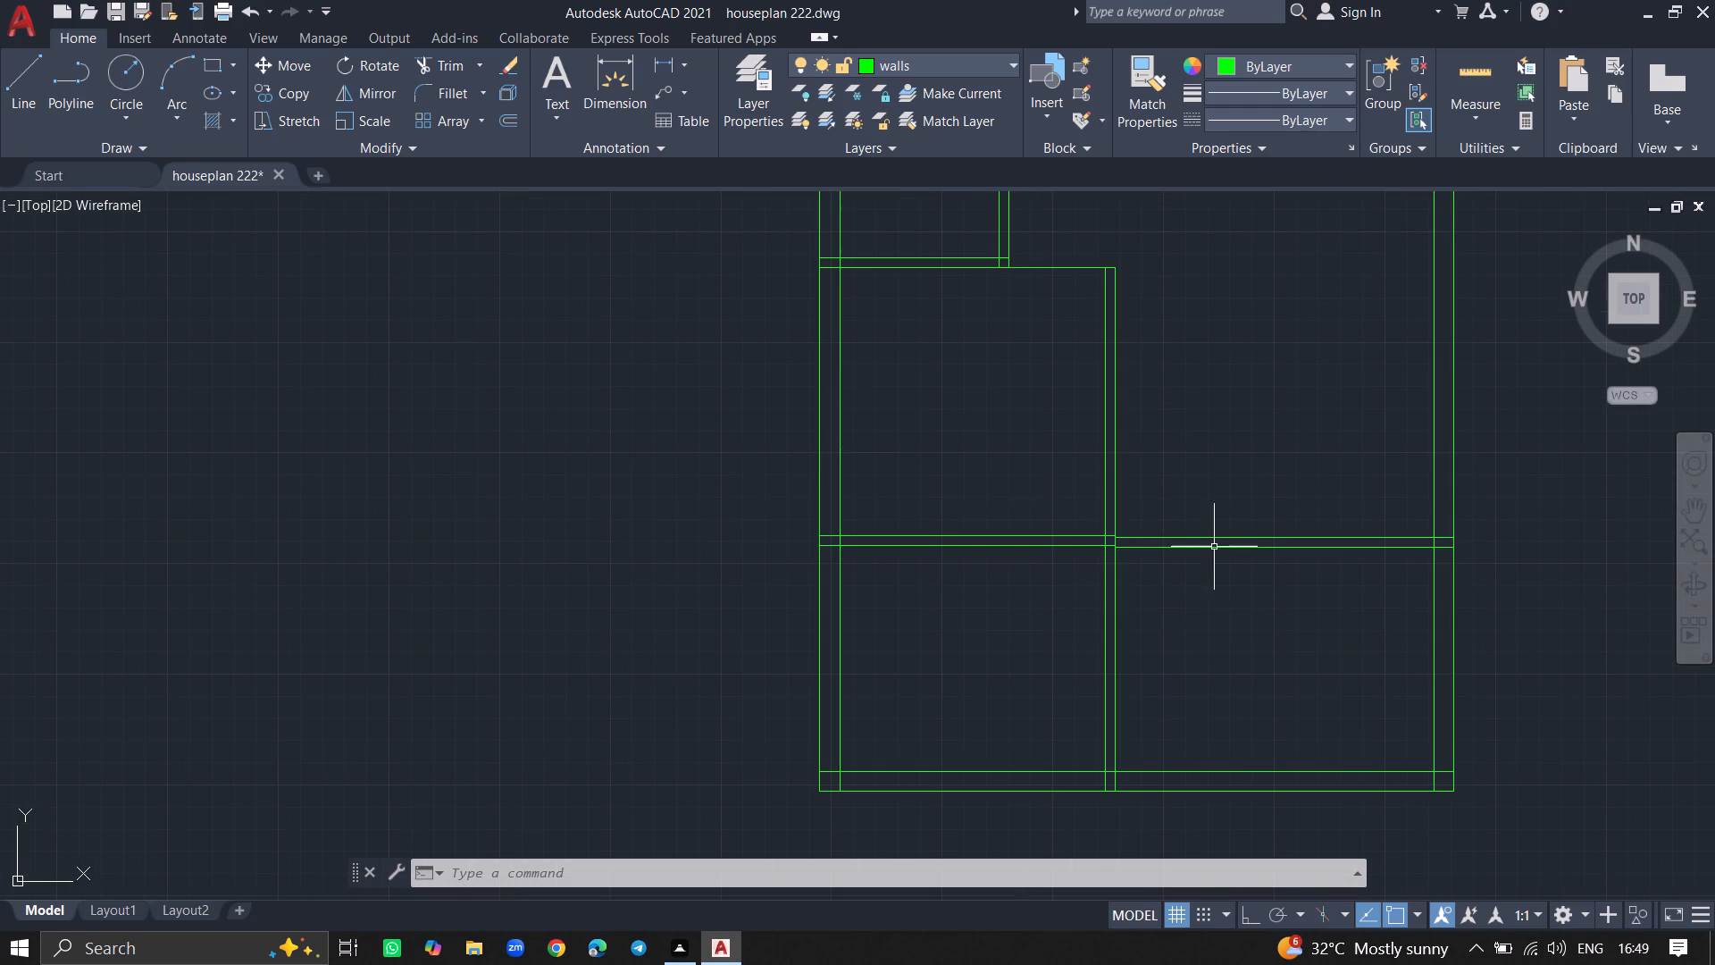
ctrl+scroll(1225, 452, down, 3)
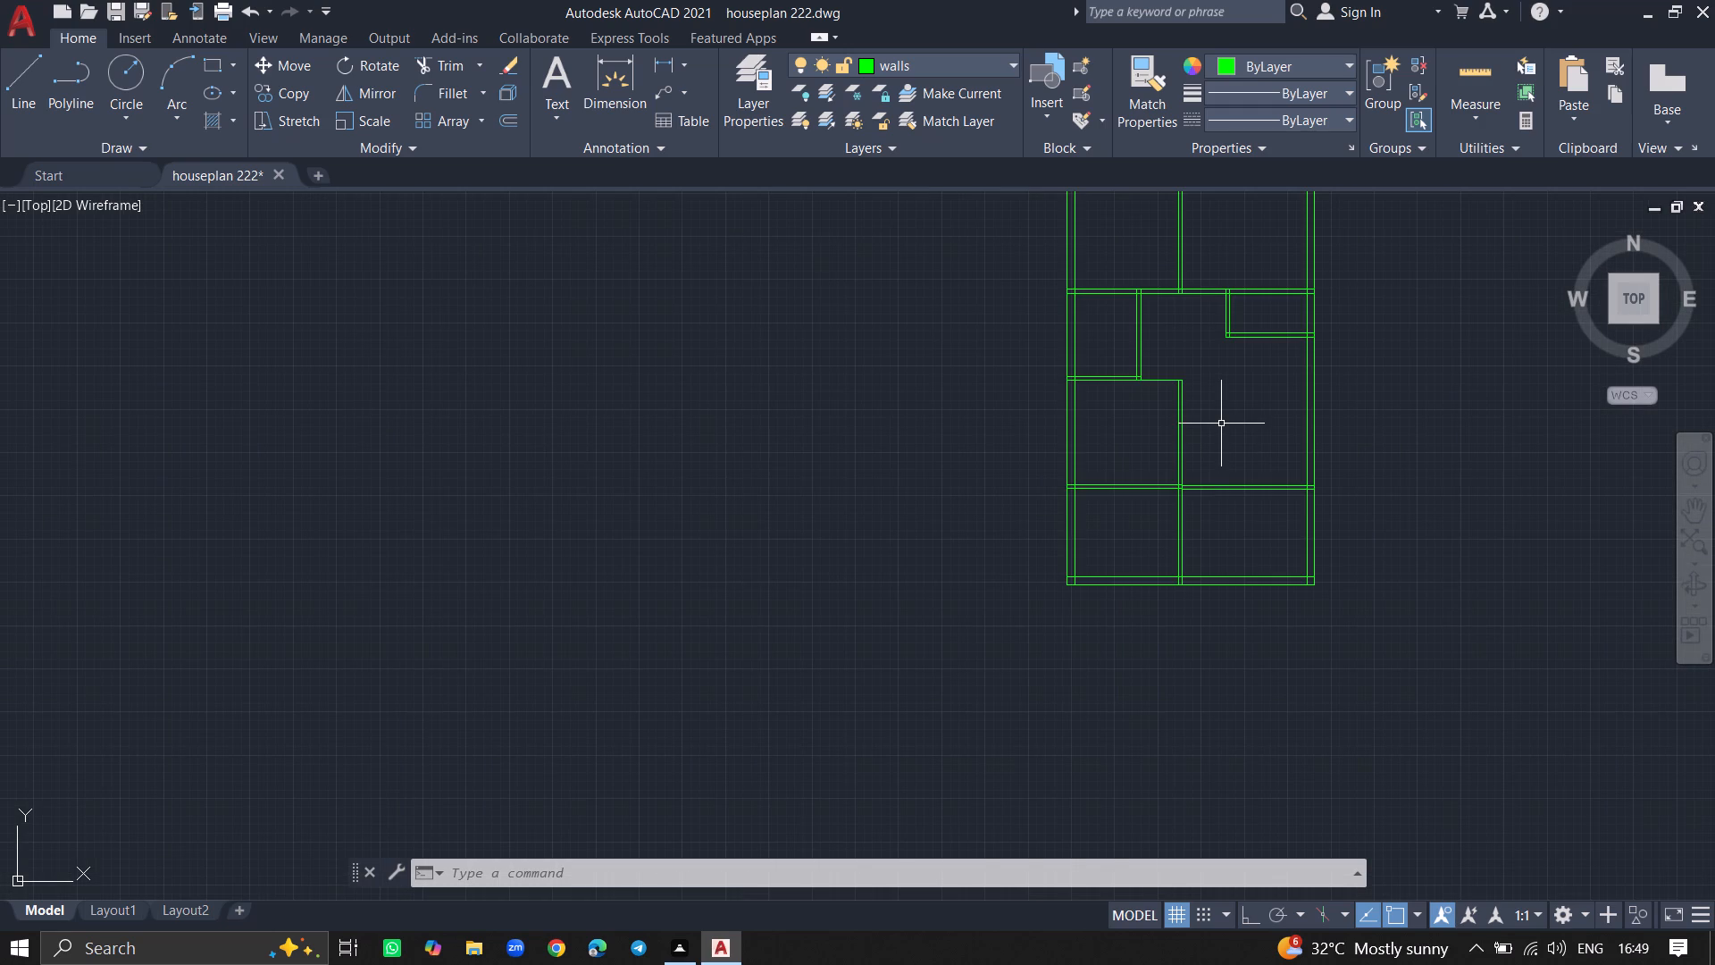
key(ctrl+s)
key(ctrl+s)
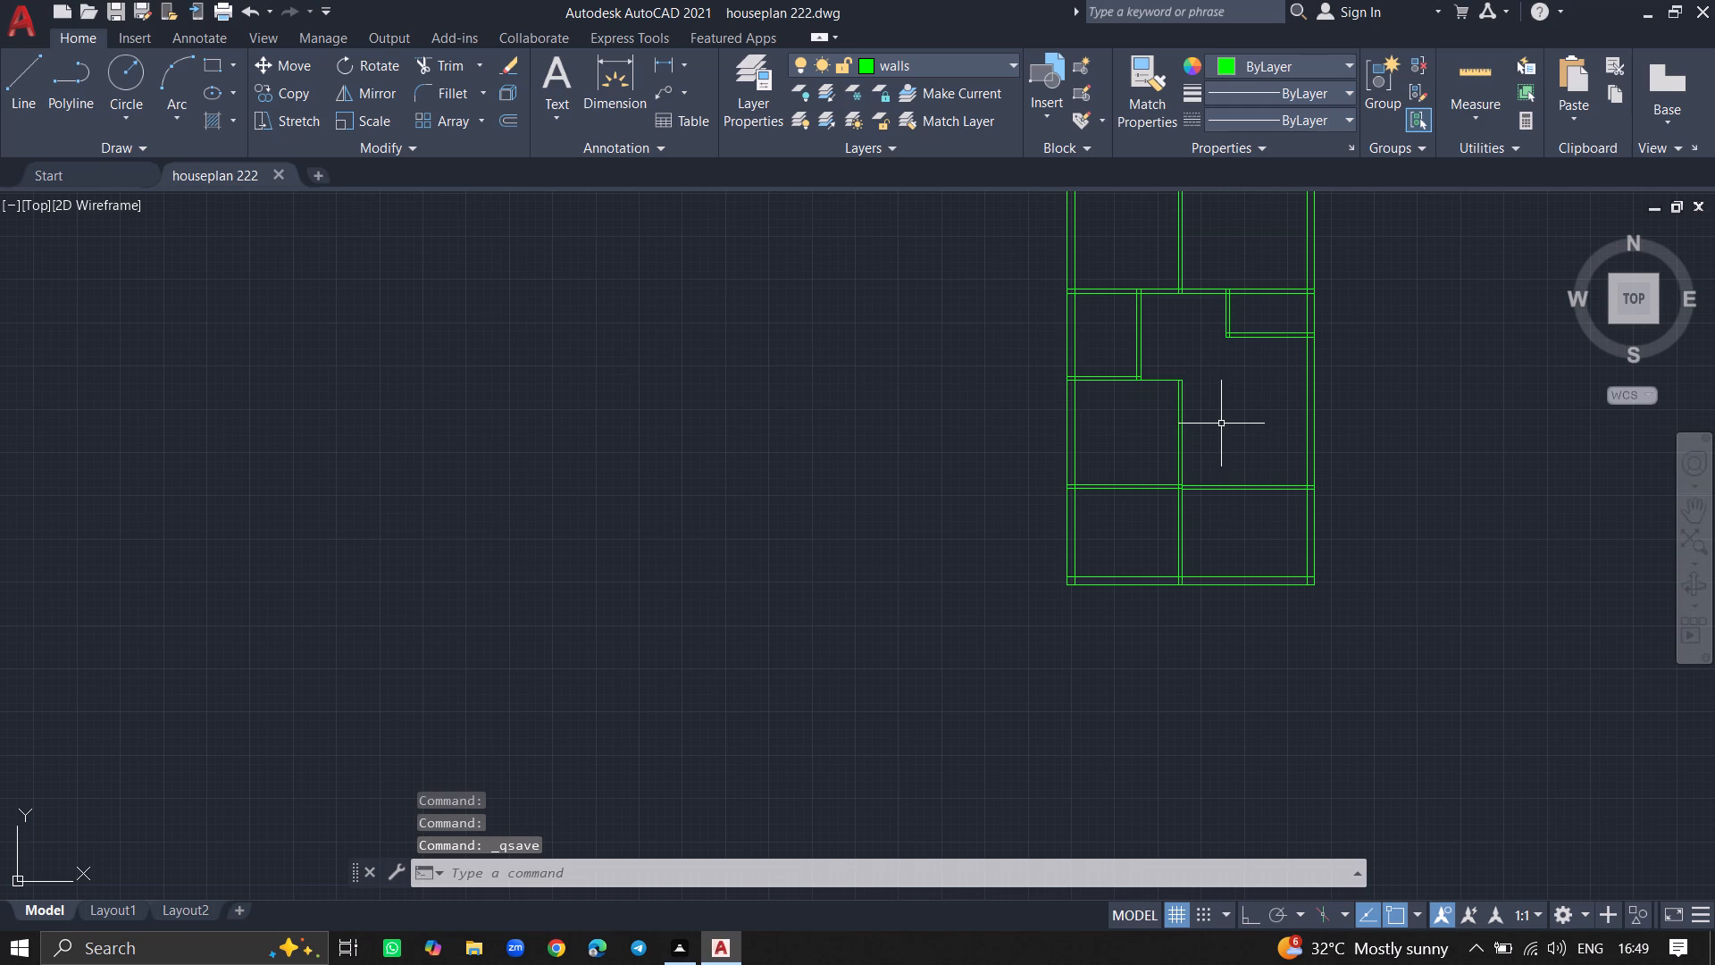
Make the doors layer the current layer and close the layer manager.
ctrl+scroll(1221, 424, down, 3)
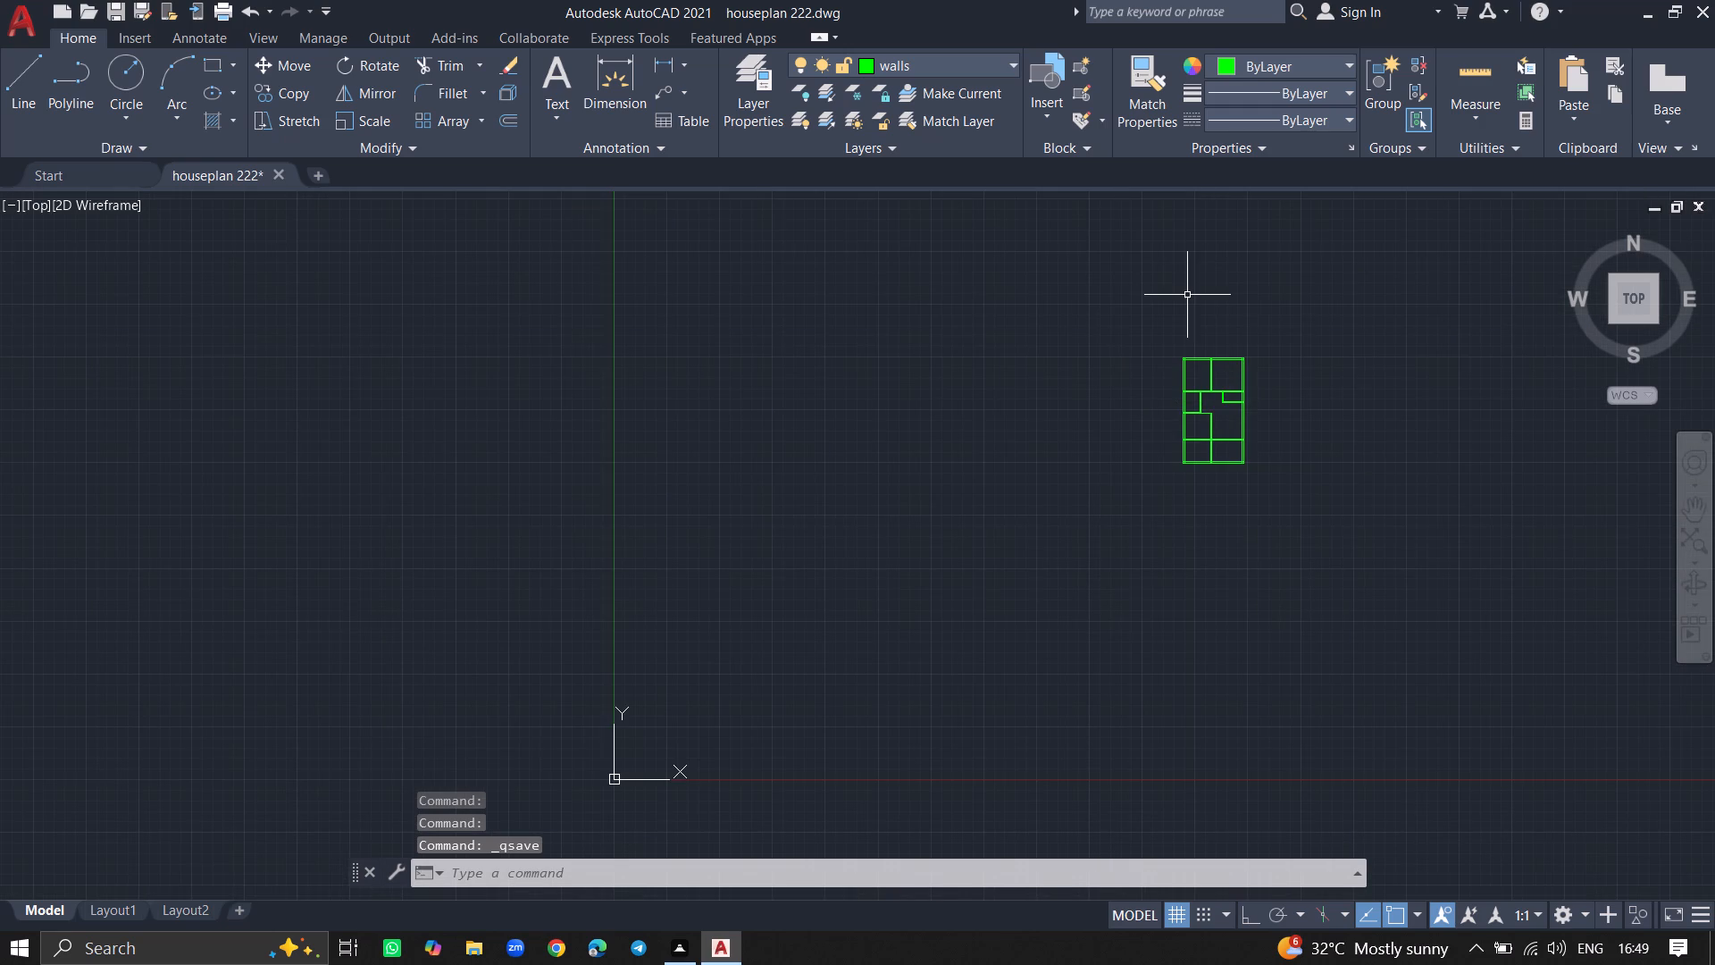
ctrl+scroll(1210, 383, up, 3)
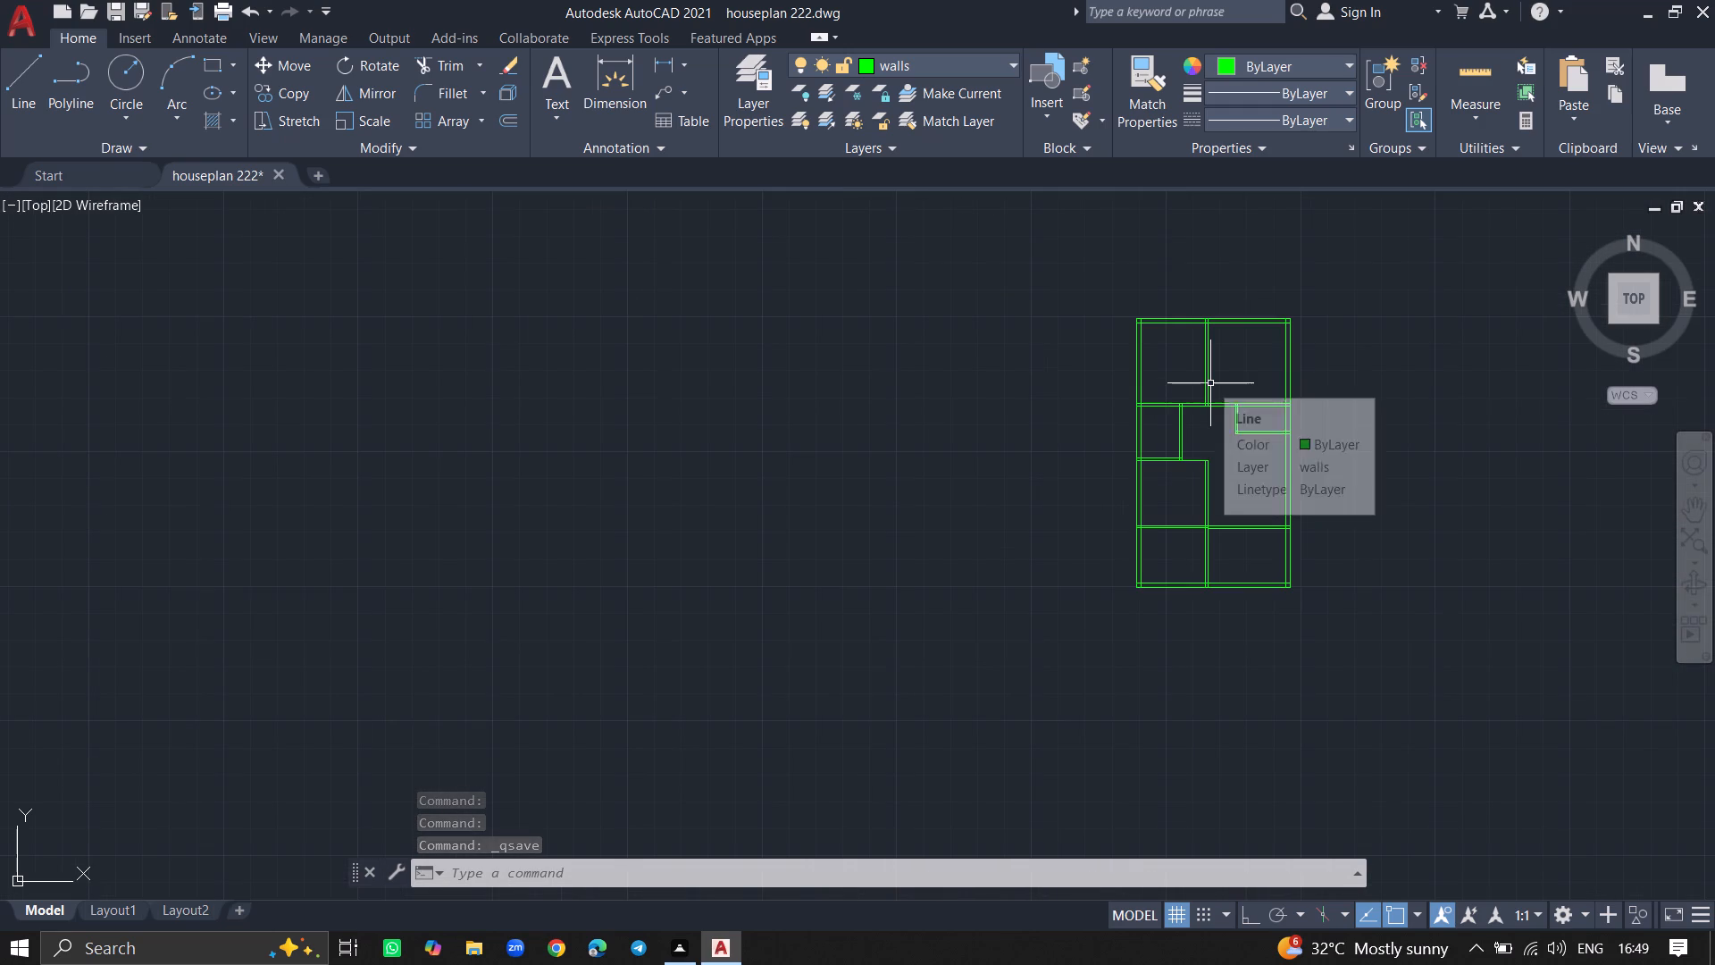
ctrl+scroll(1241, 453, up, 1)
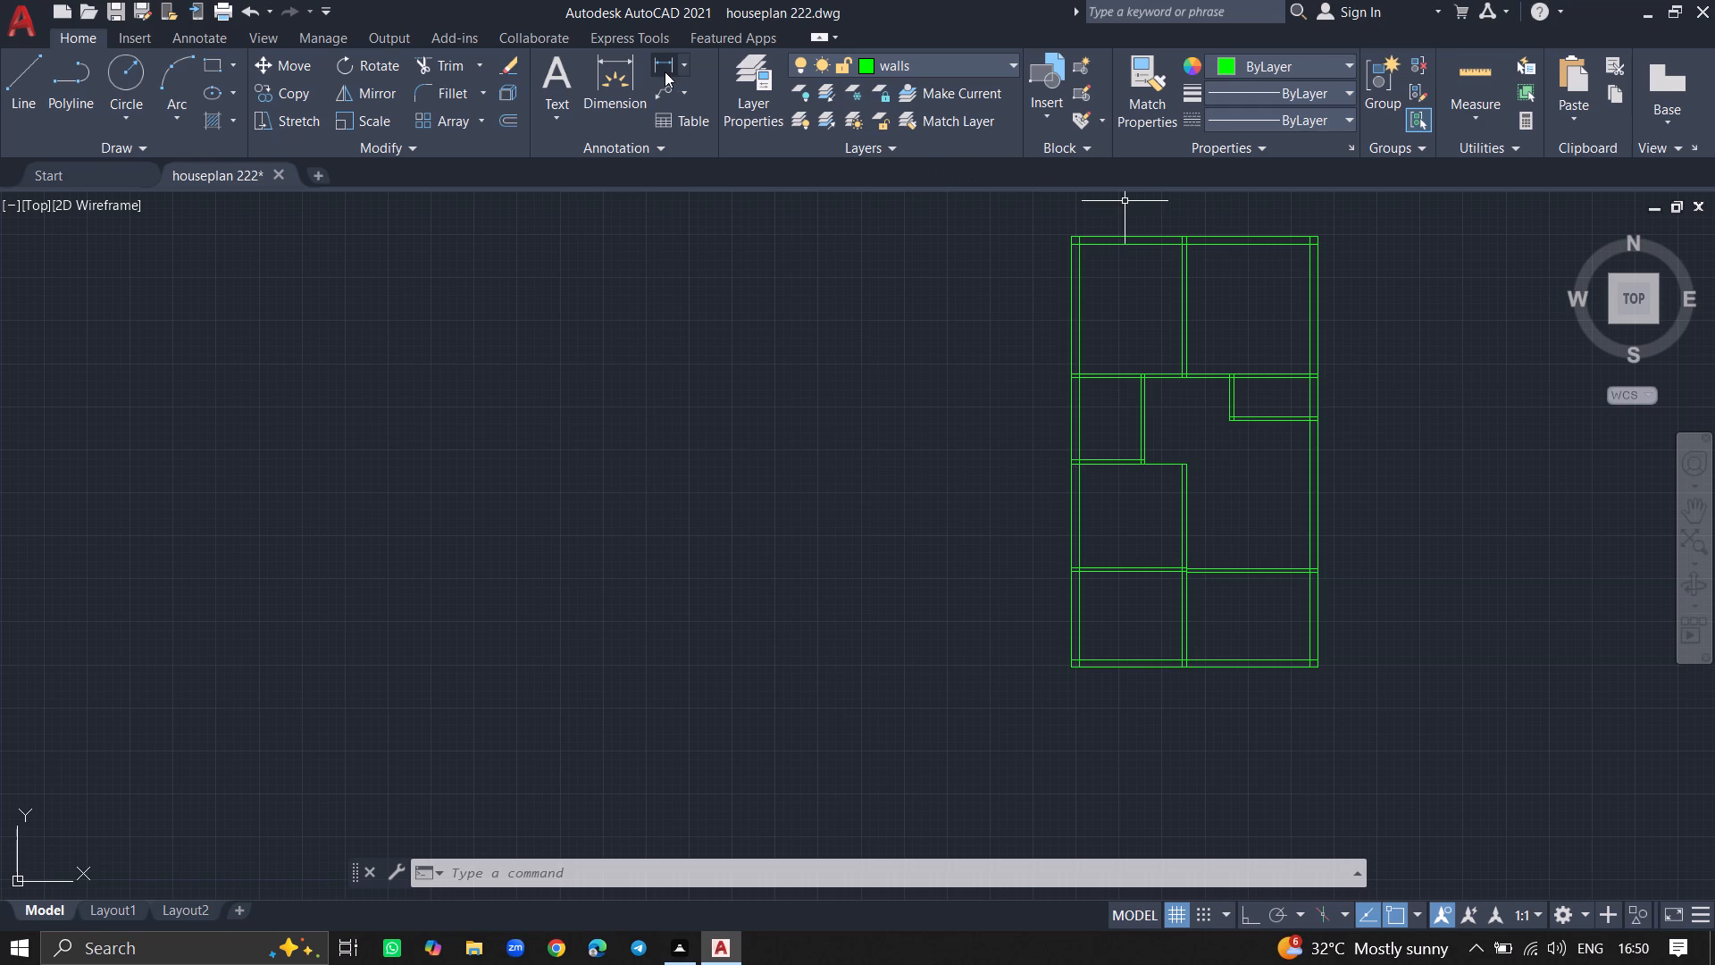
double_click(730, 92)
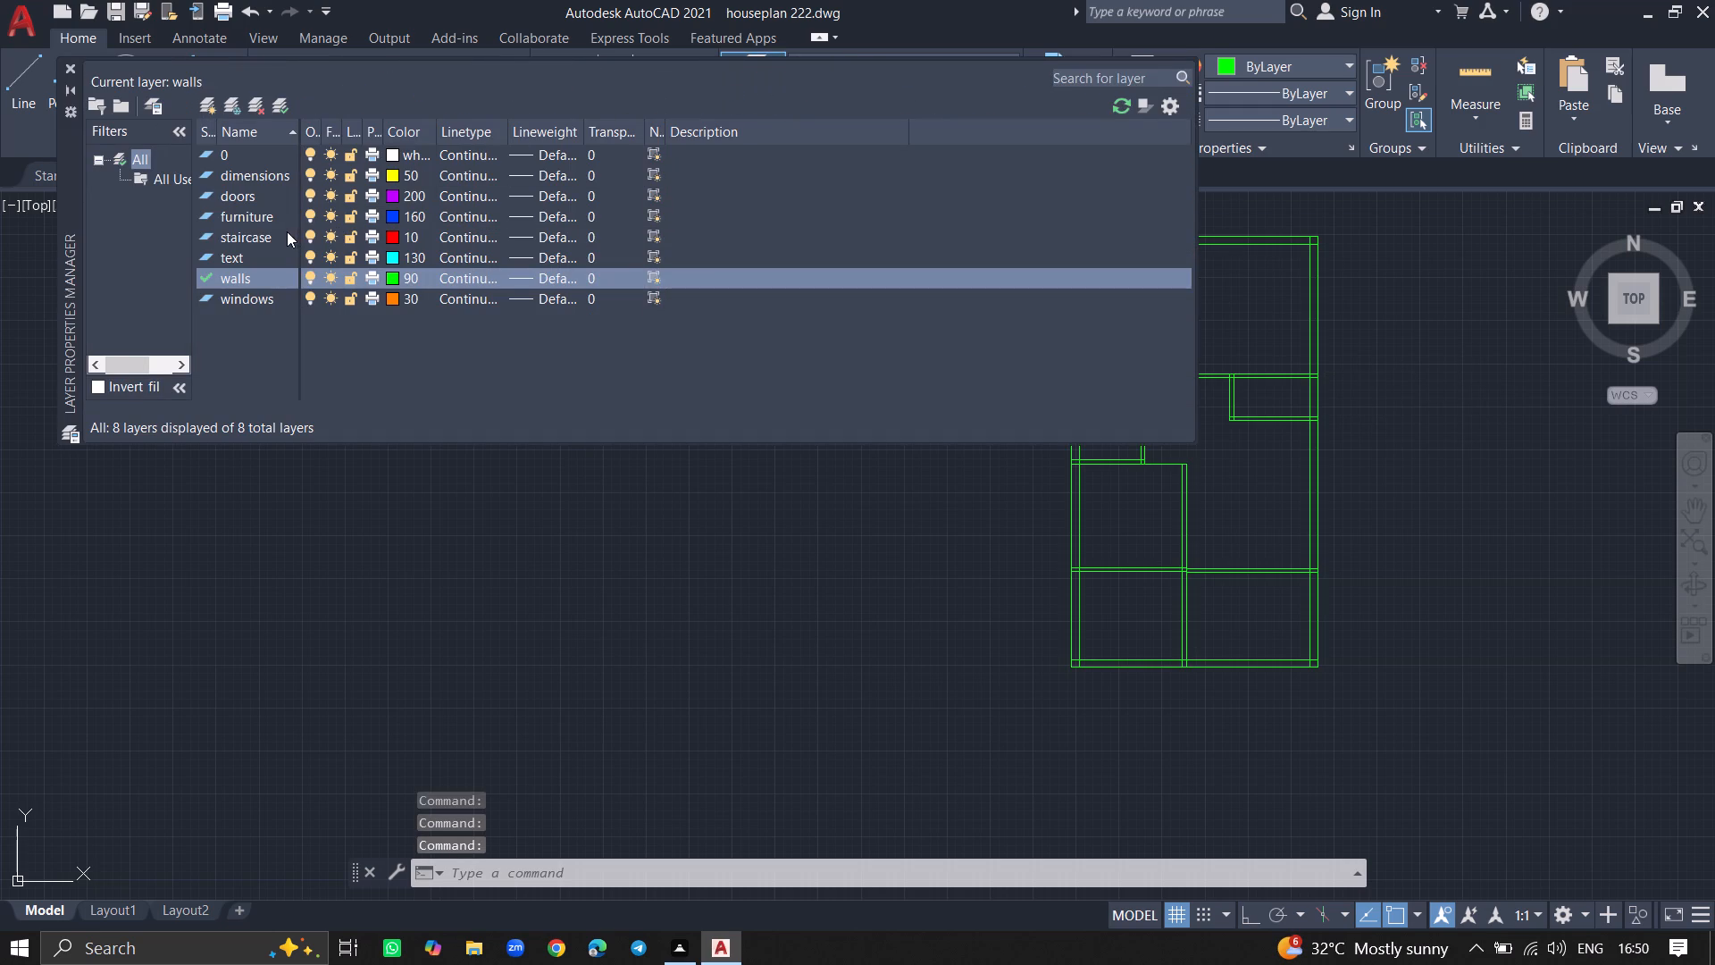
click(255, 199)
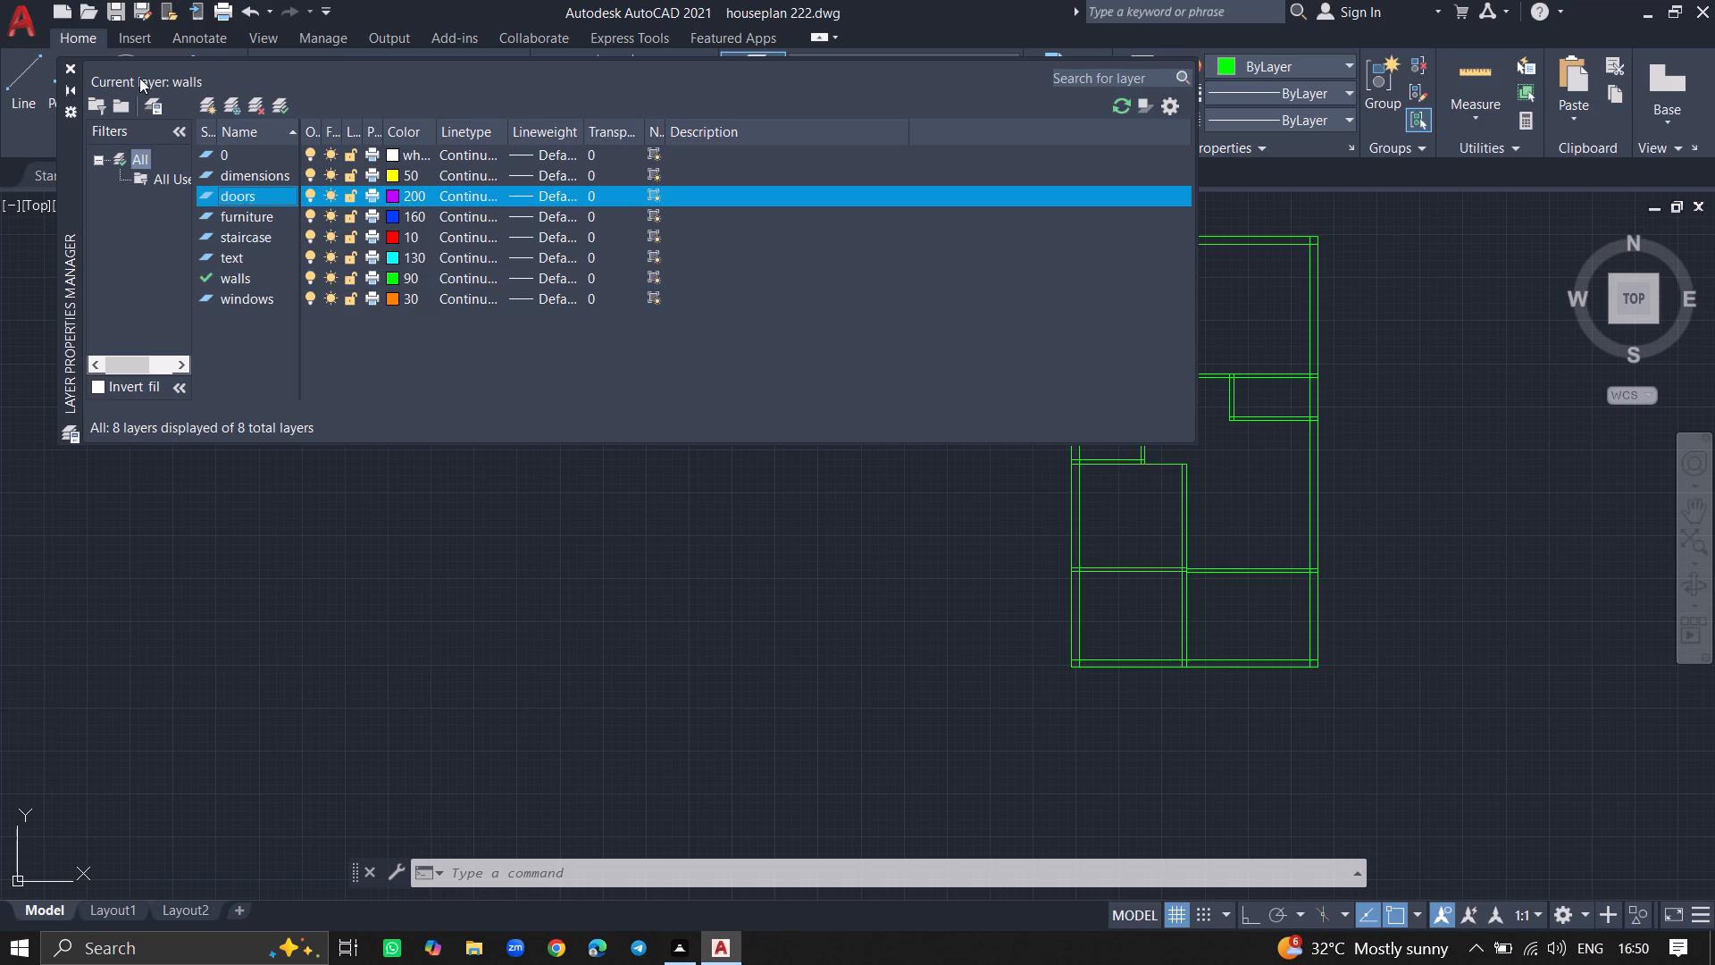
double_click(214, 187)
click(63, 69)
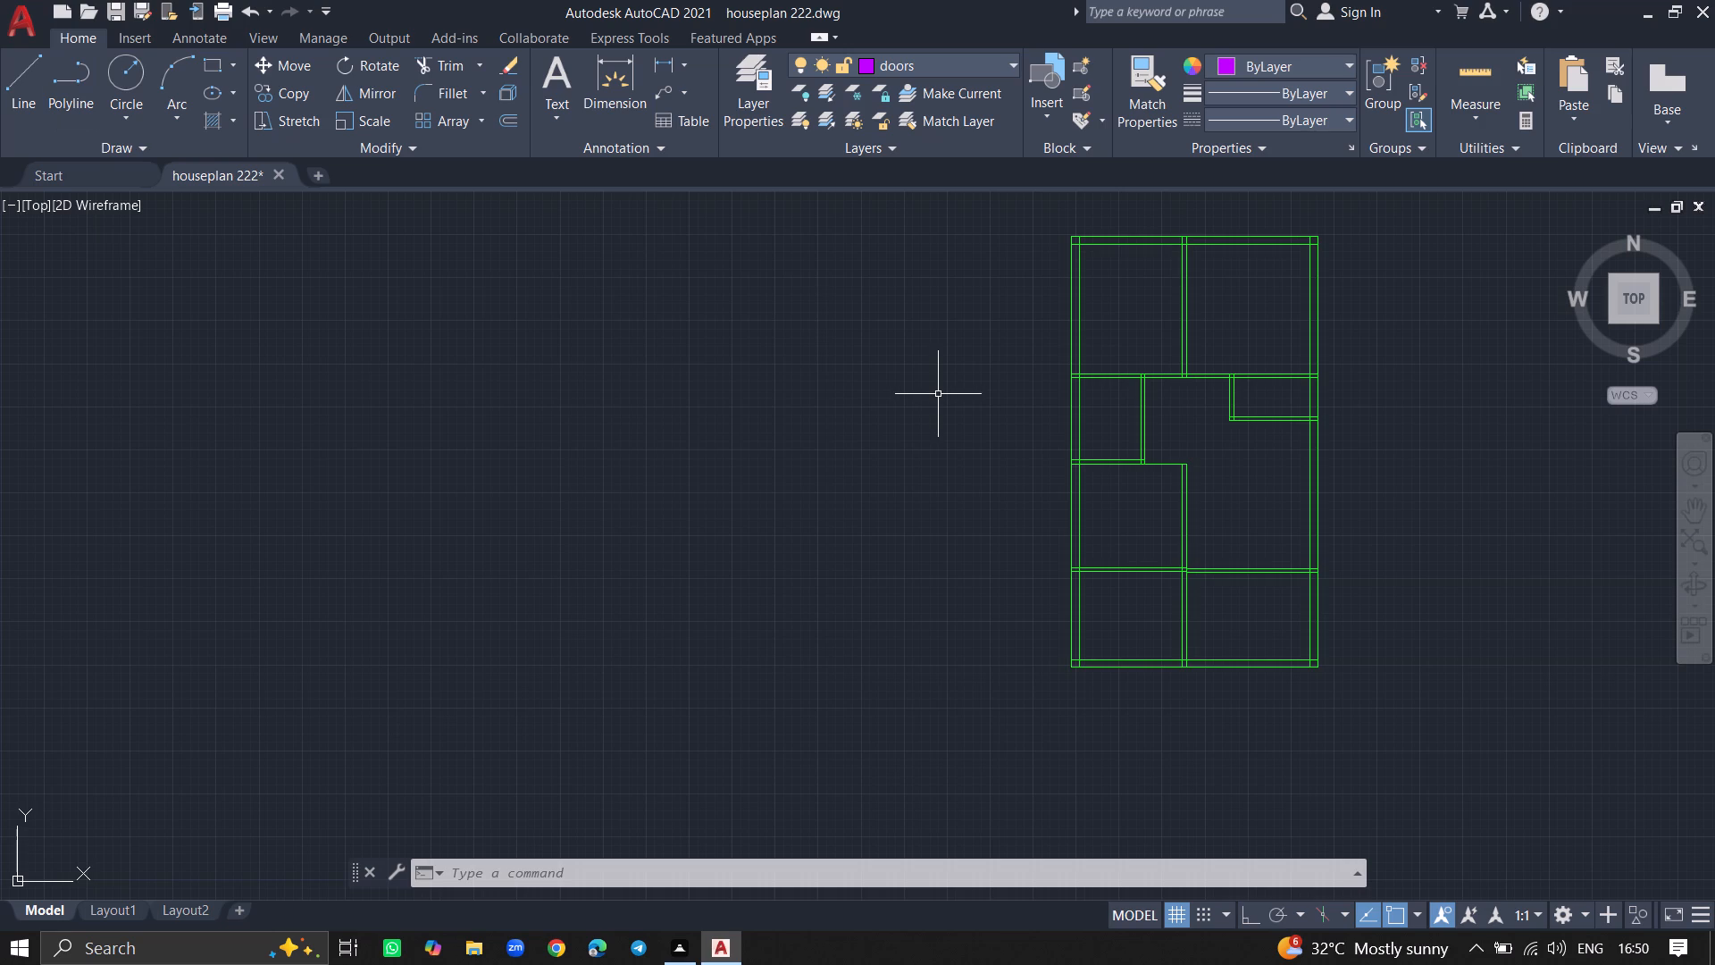
Insert the Door - Imperial block from the tool palettes in the empty area west of the house plan.
key(ctrl+3)
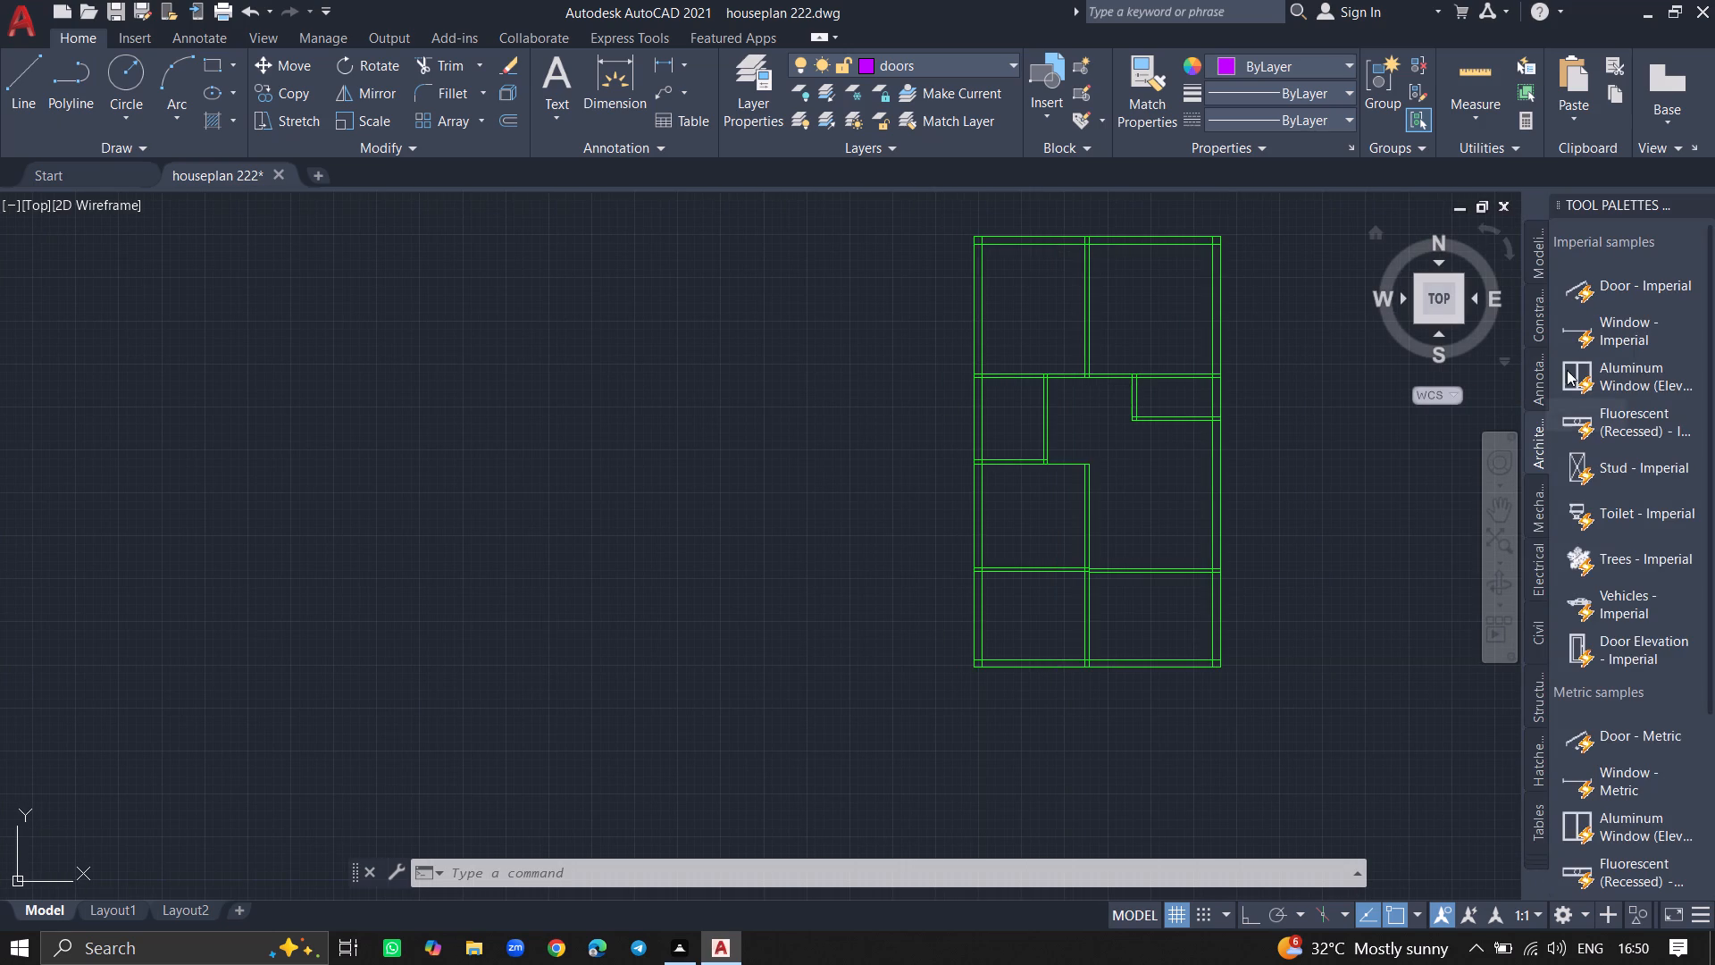
click(1628, 289)
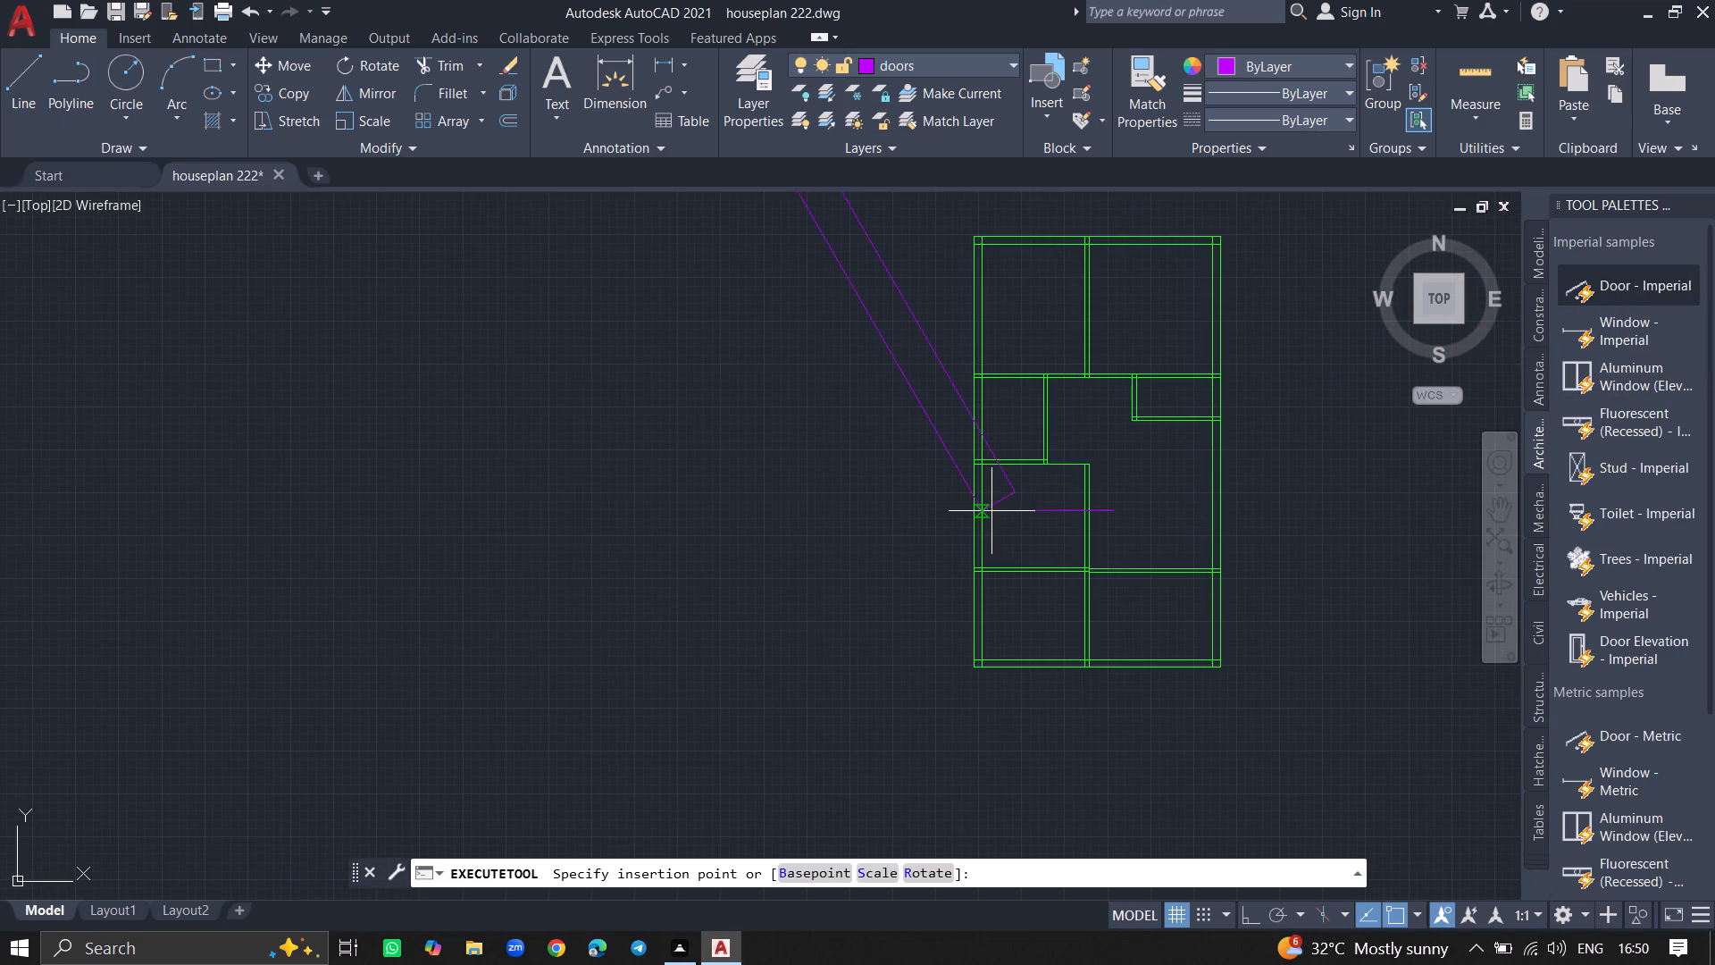
click(431, 625)
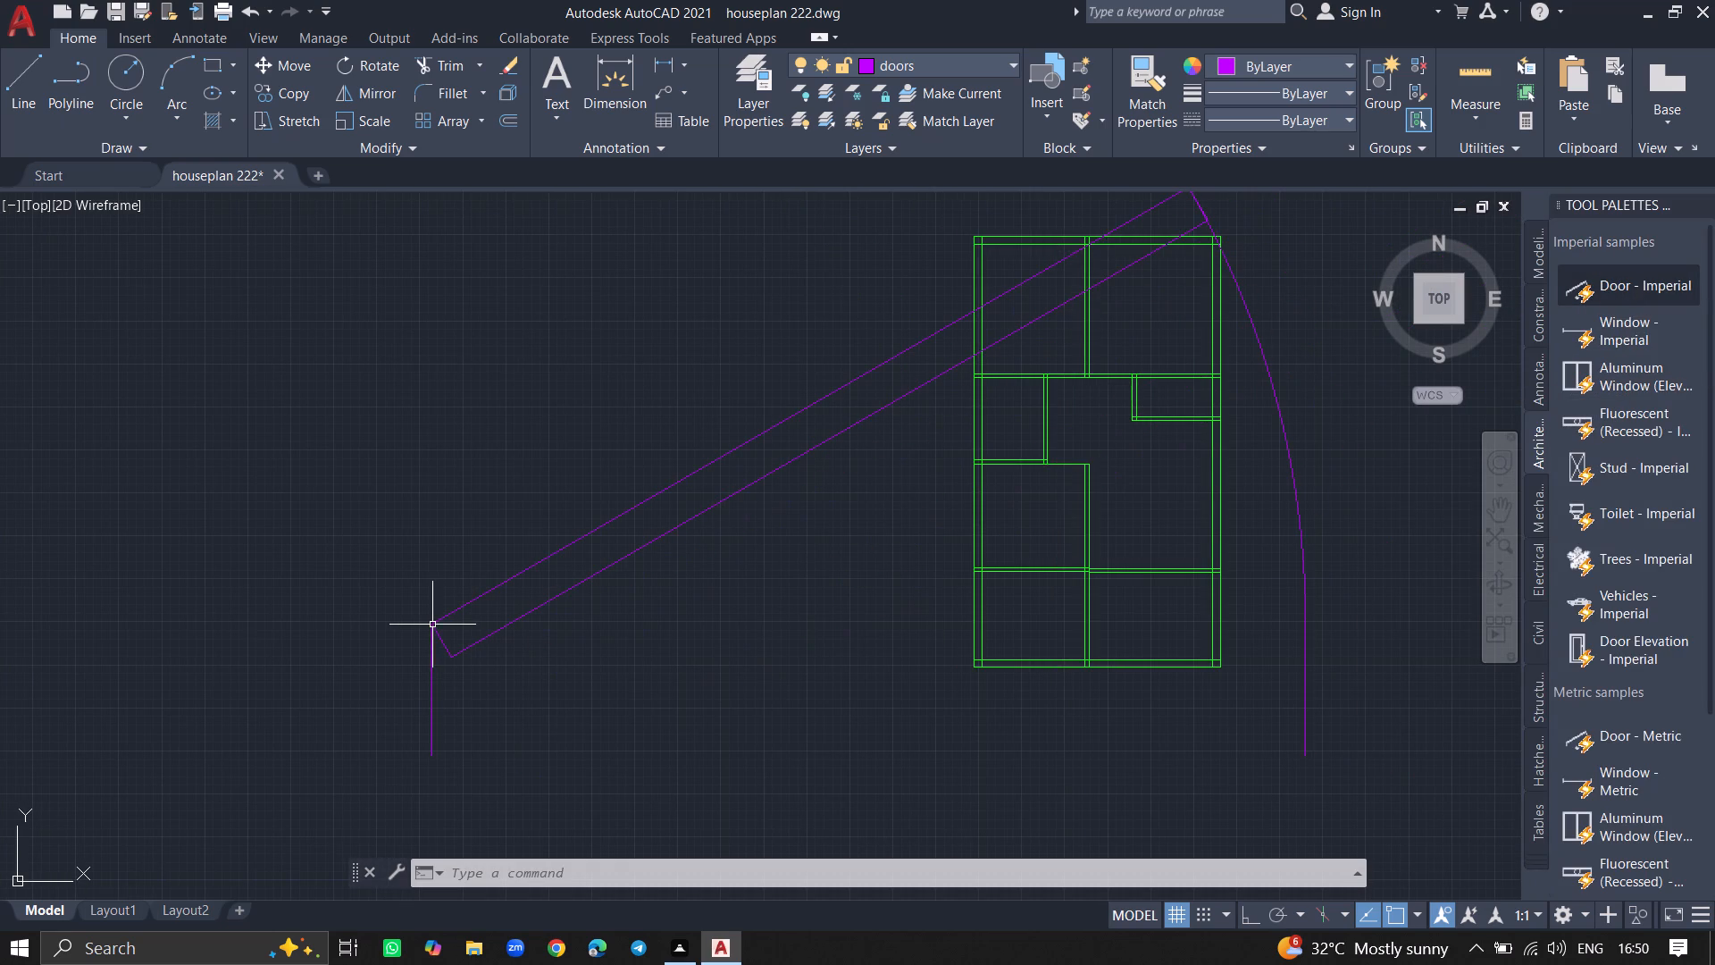
Set the inserted door block's opening angle to Open 90º.
click(574, 585)
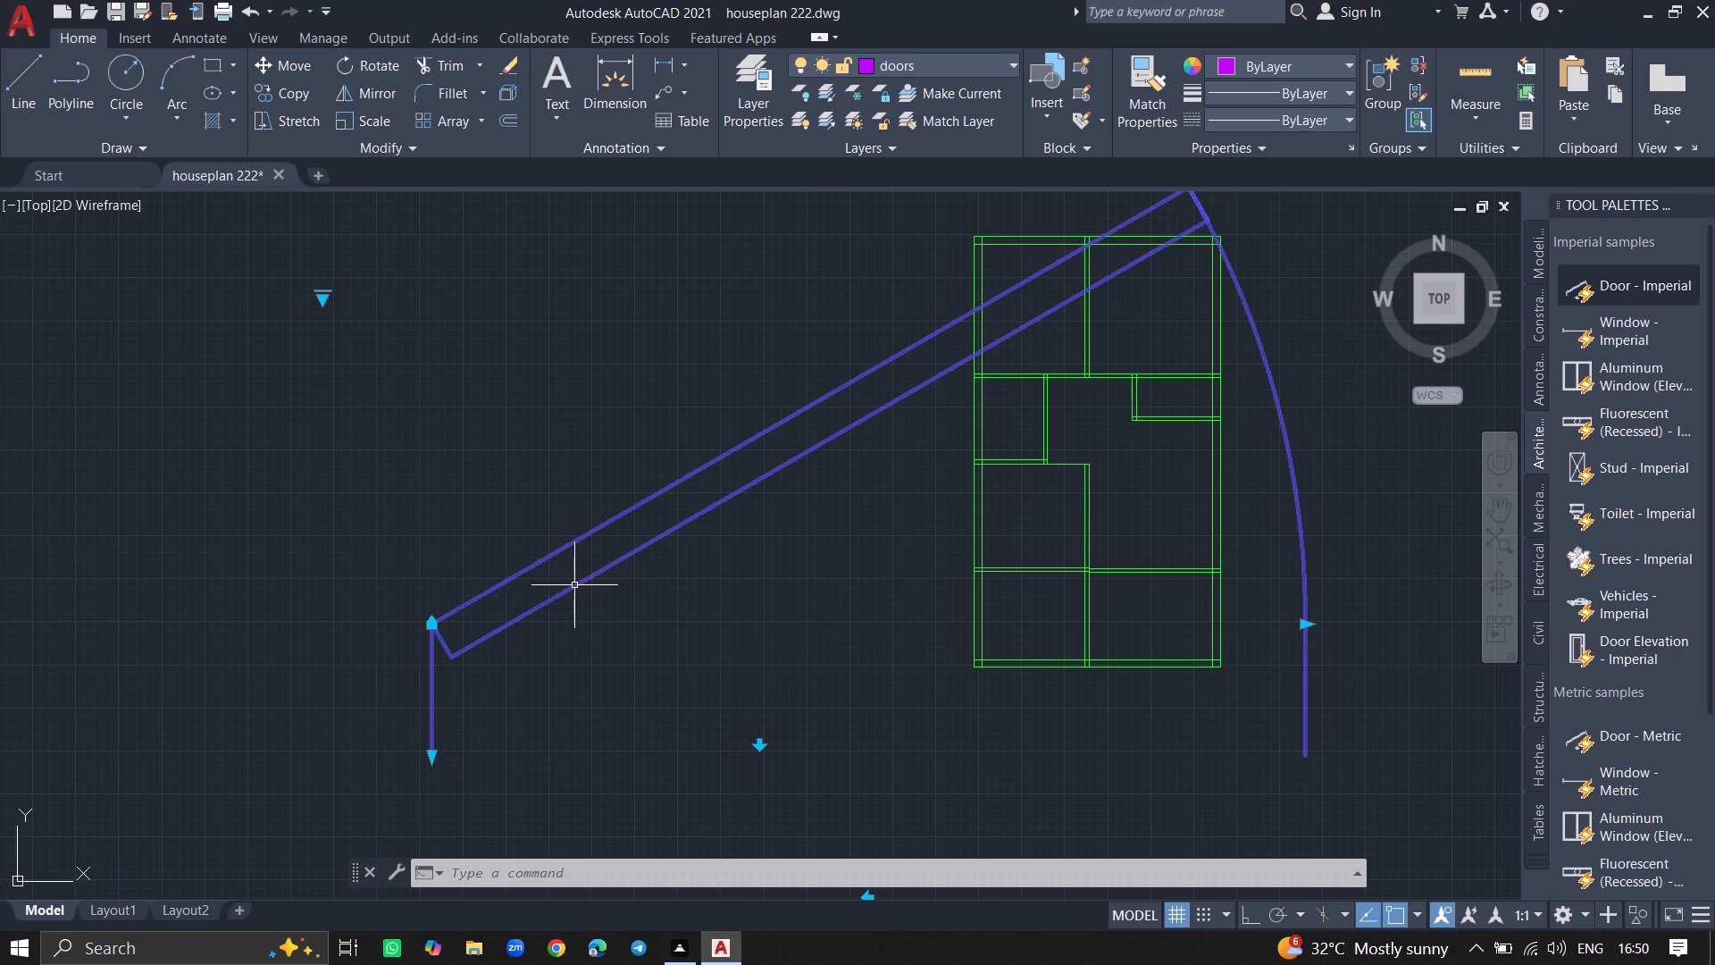
click(319, 298)
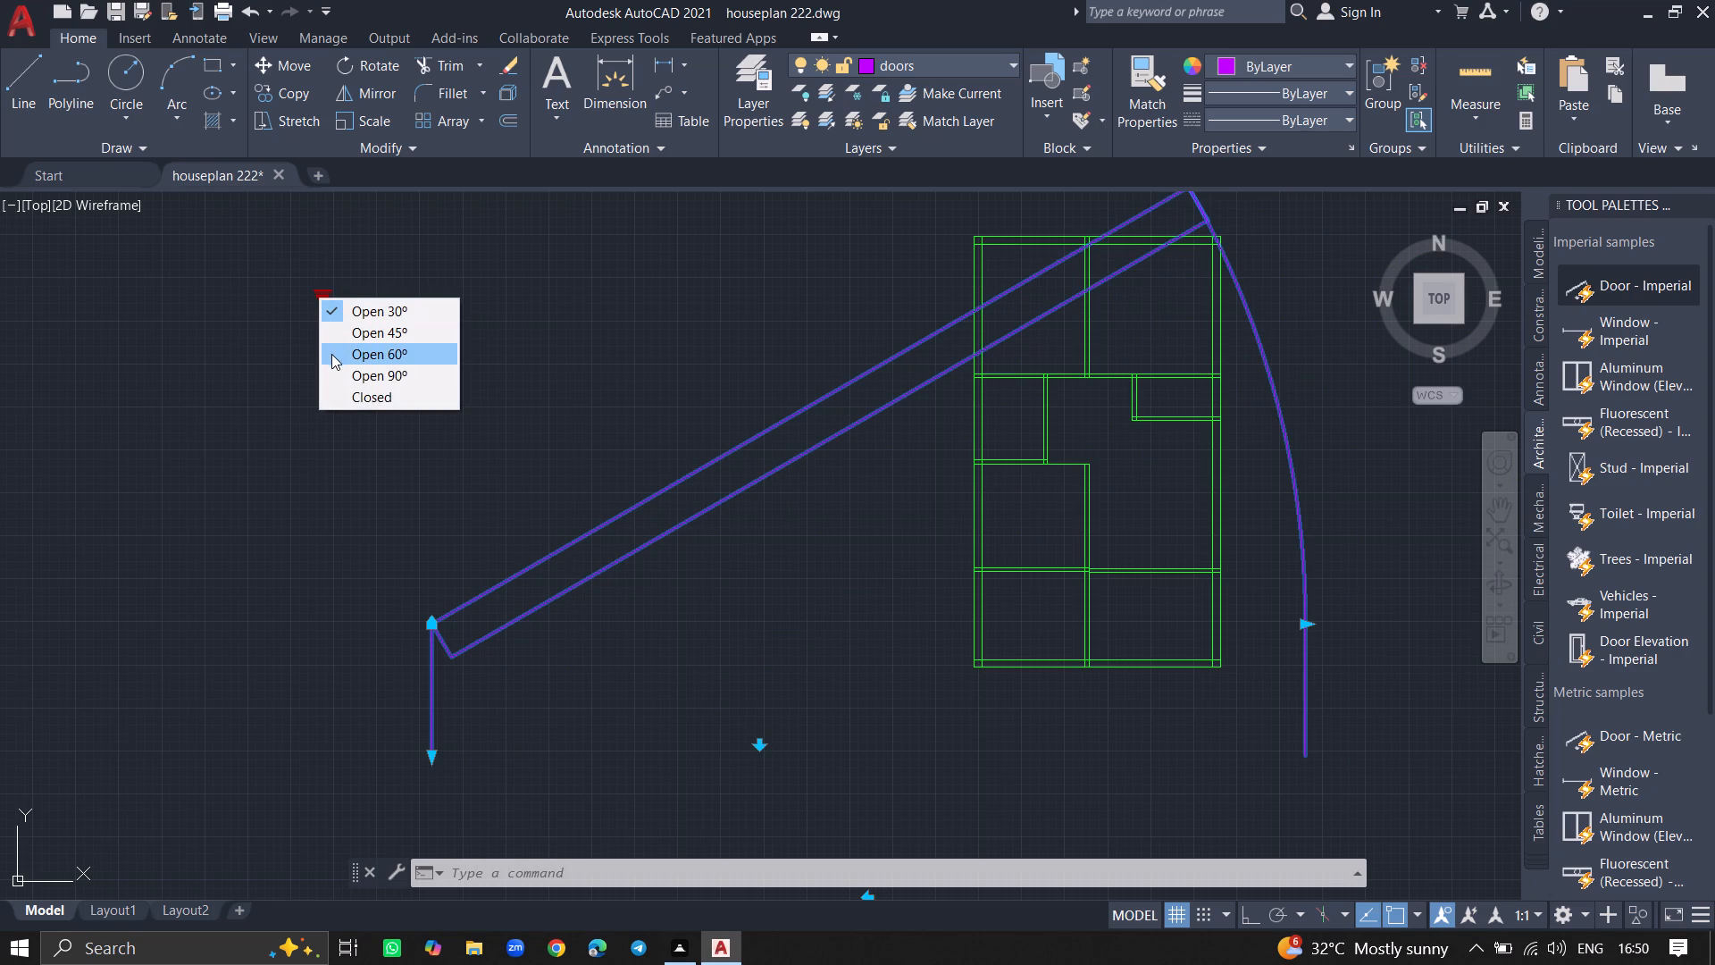
click(332, 371)
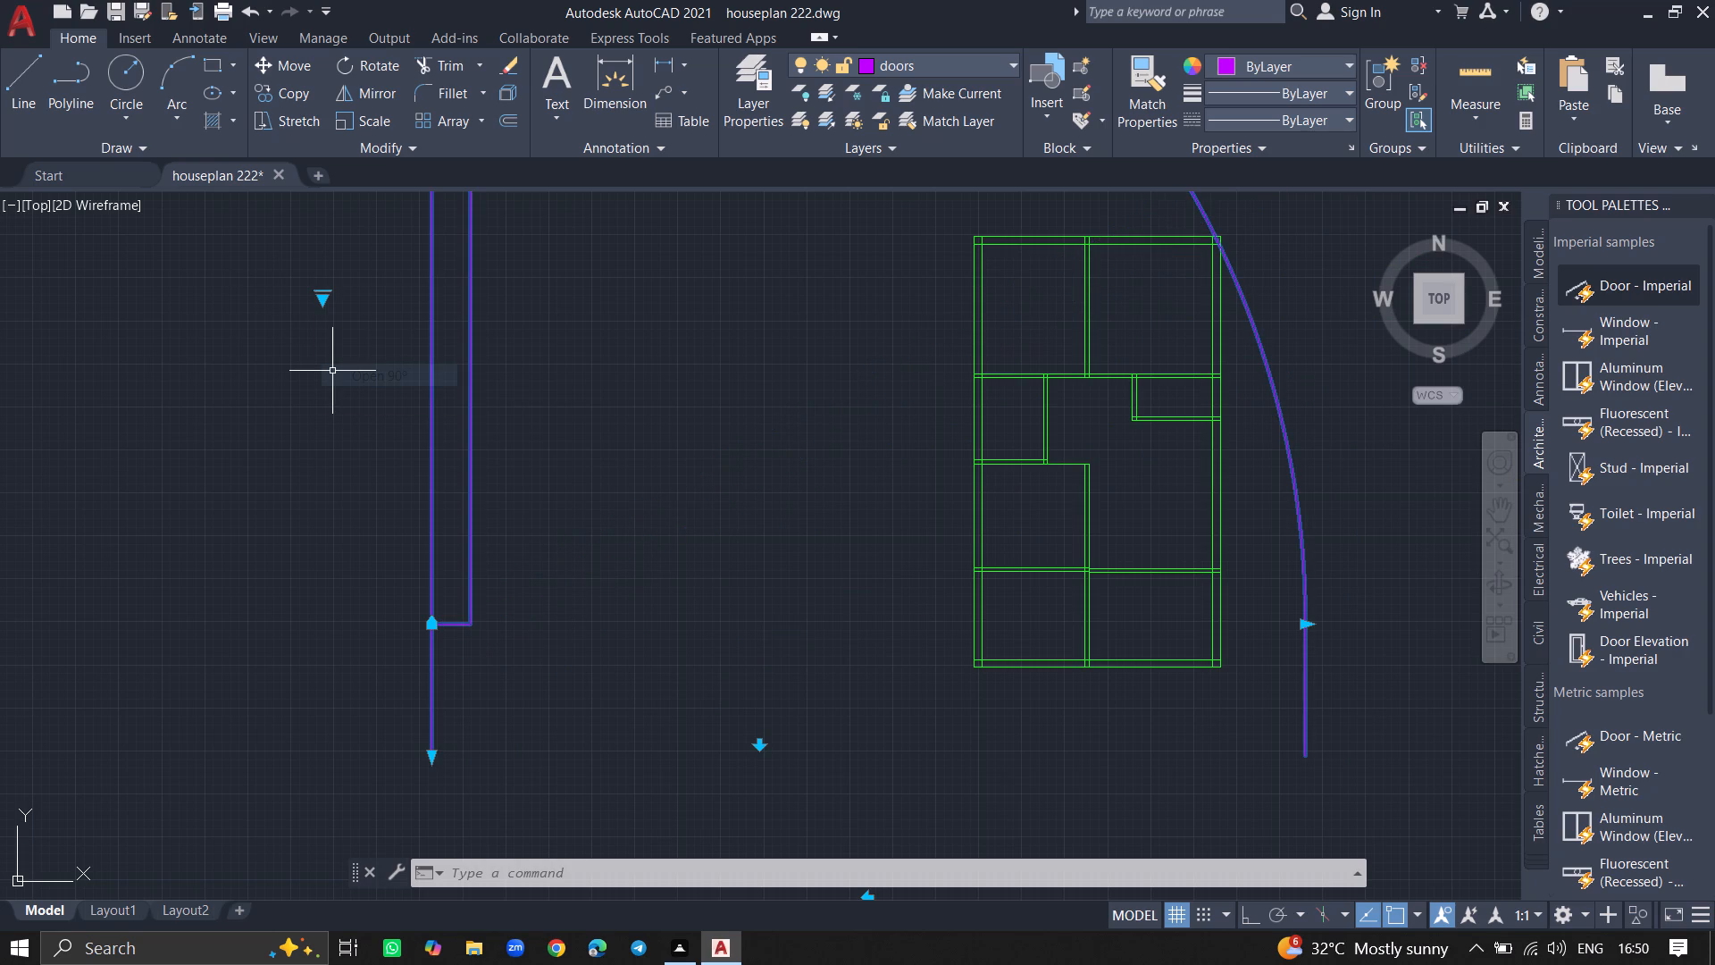
key(Escape)
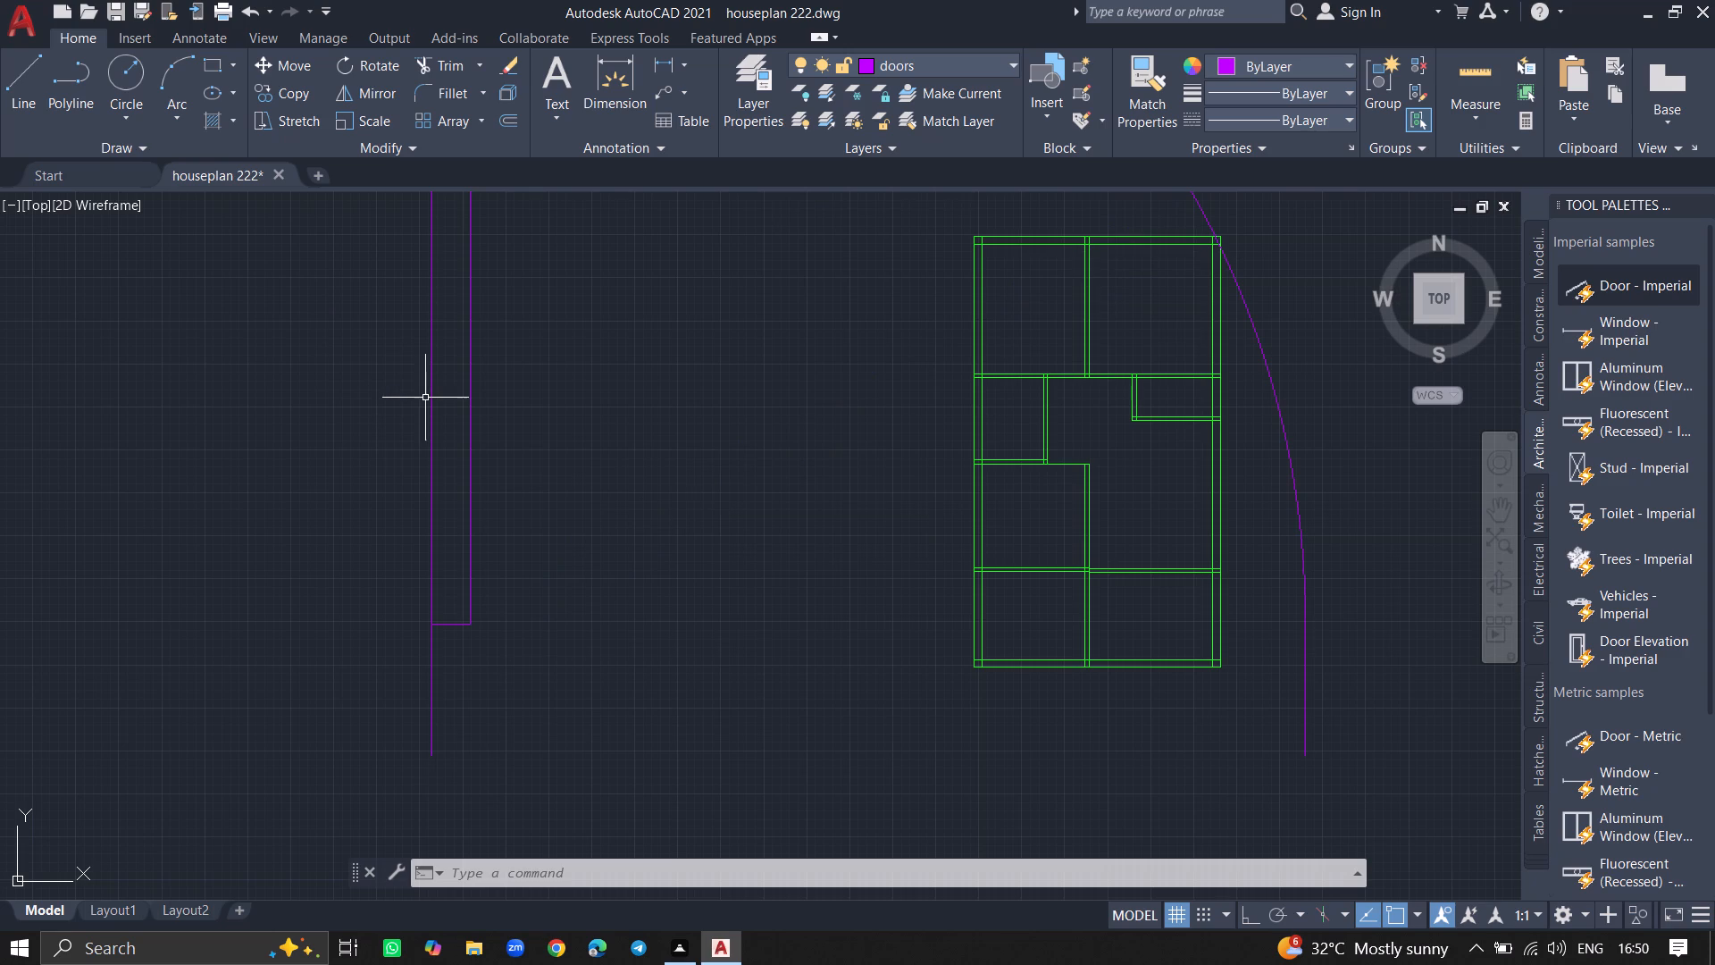
Scale the oversized door block down freehand so that its leaf is about 3' long.
click(431, 398)
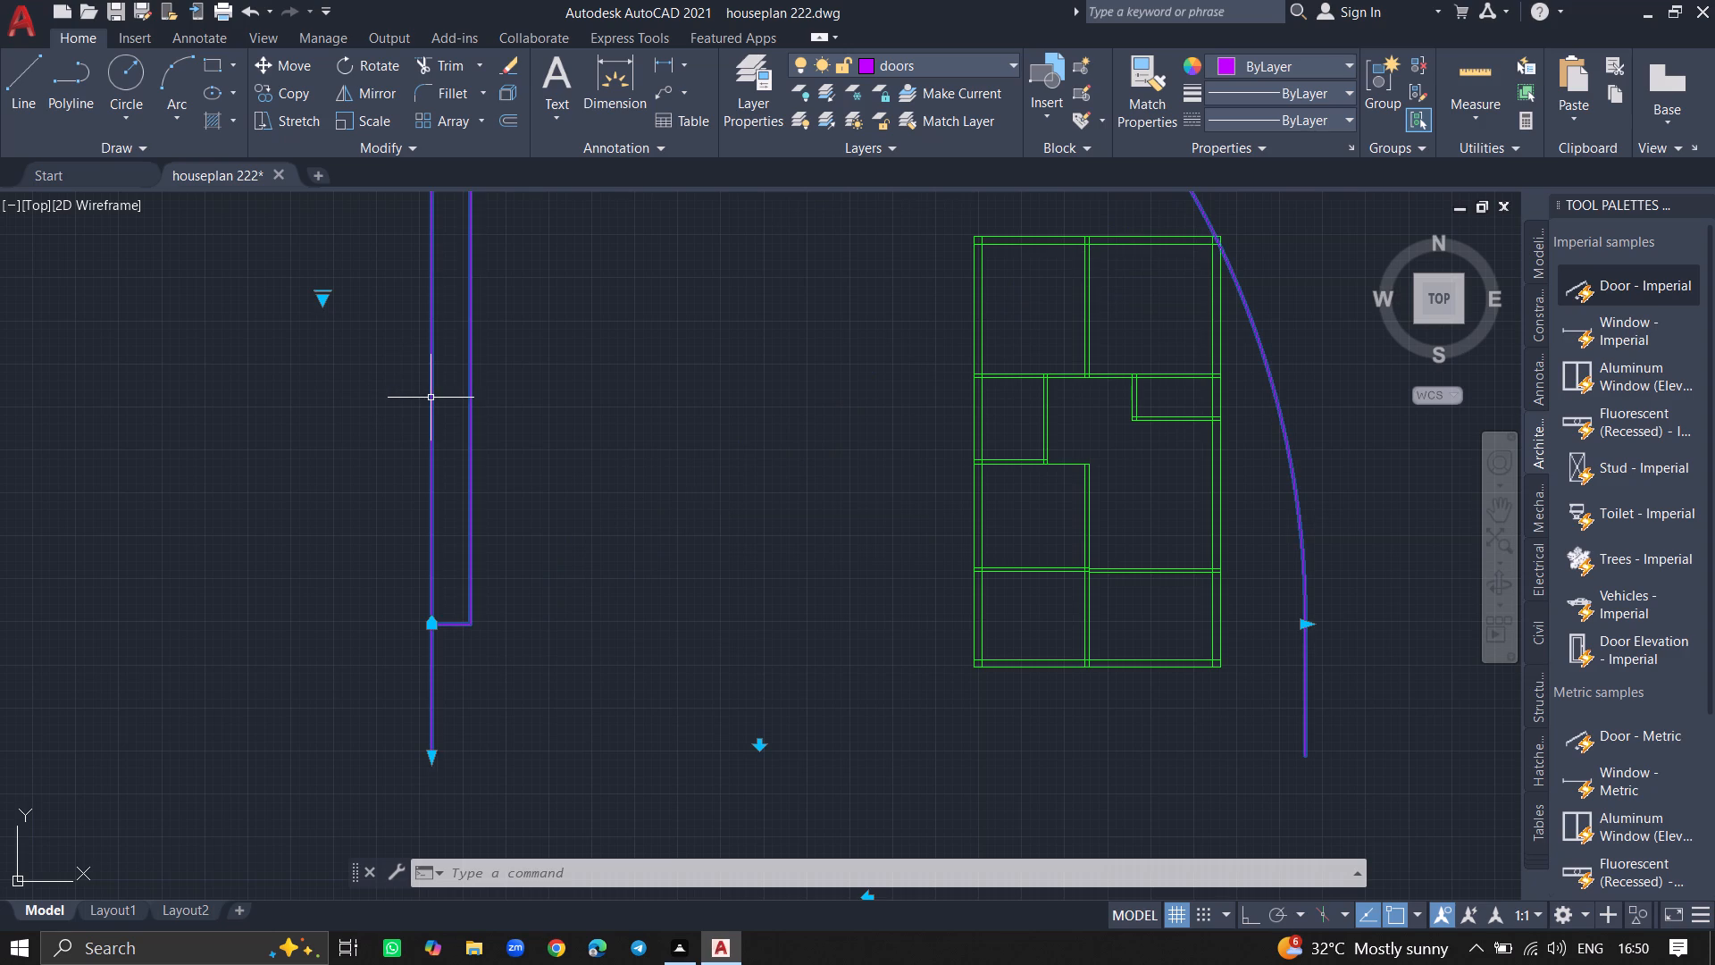
text(sc)
key(Return)
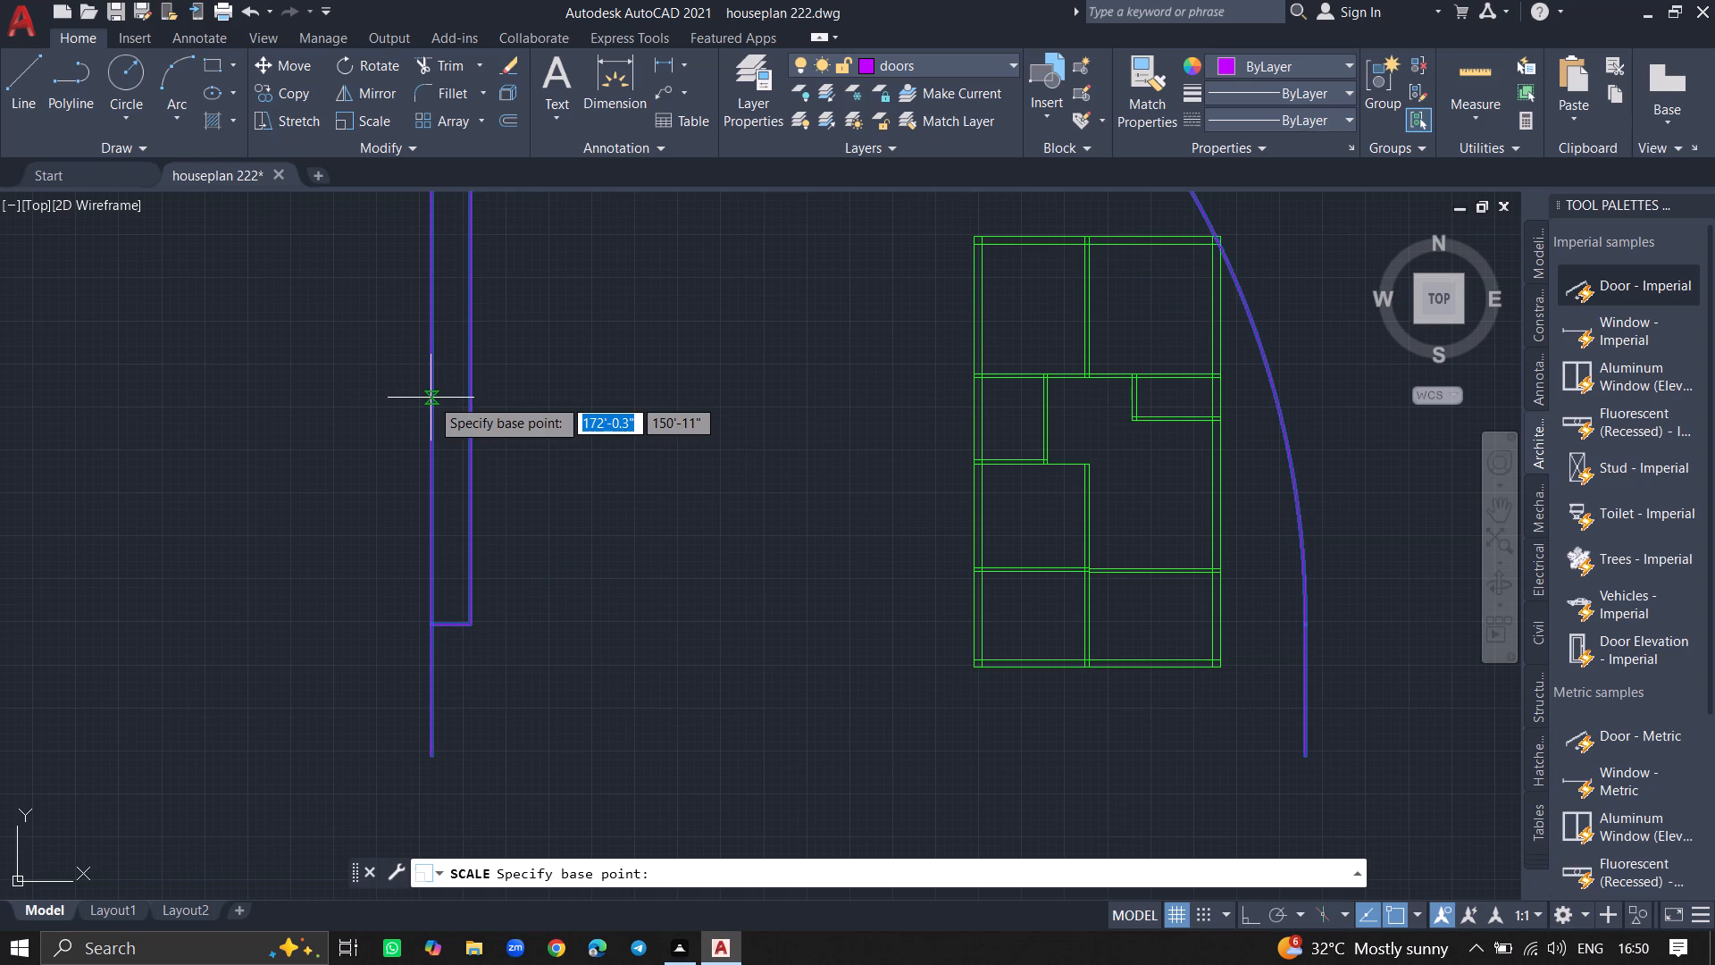
click(431, 398)
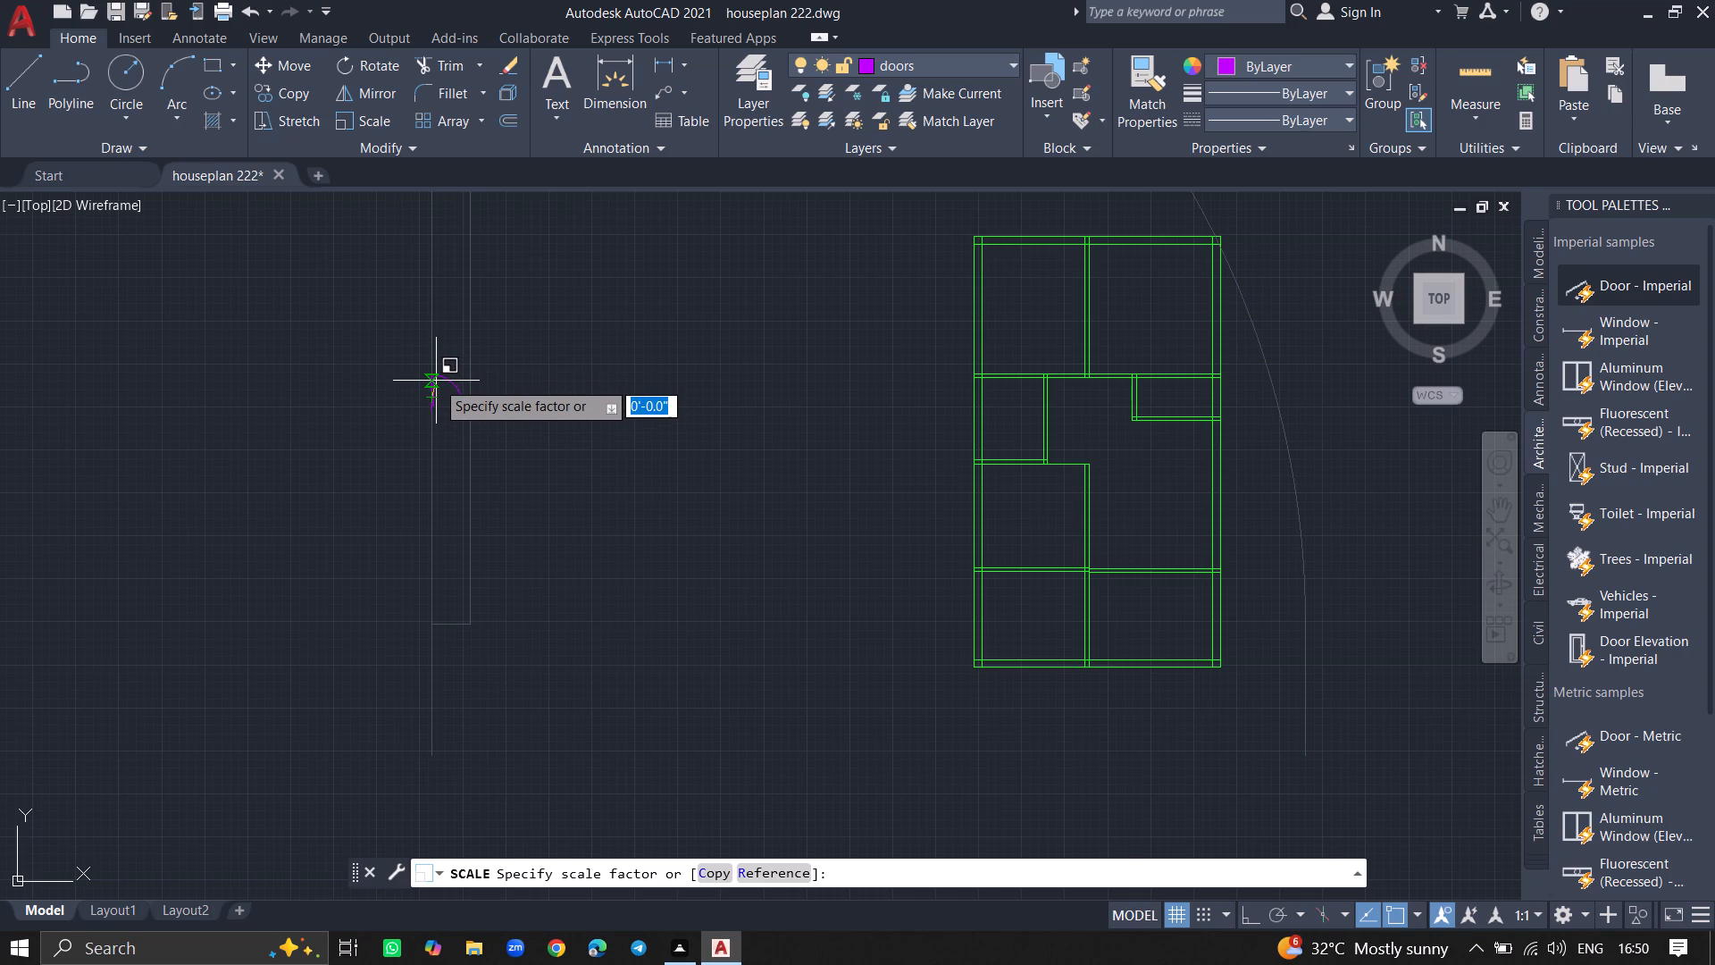
ctrl+scroll(436, 381, up, 2)
click(436, 381)
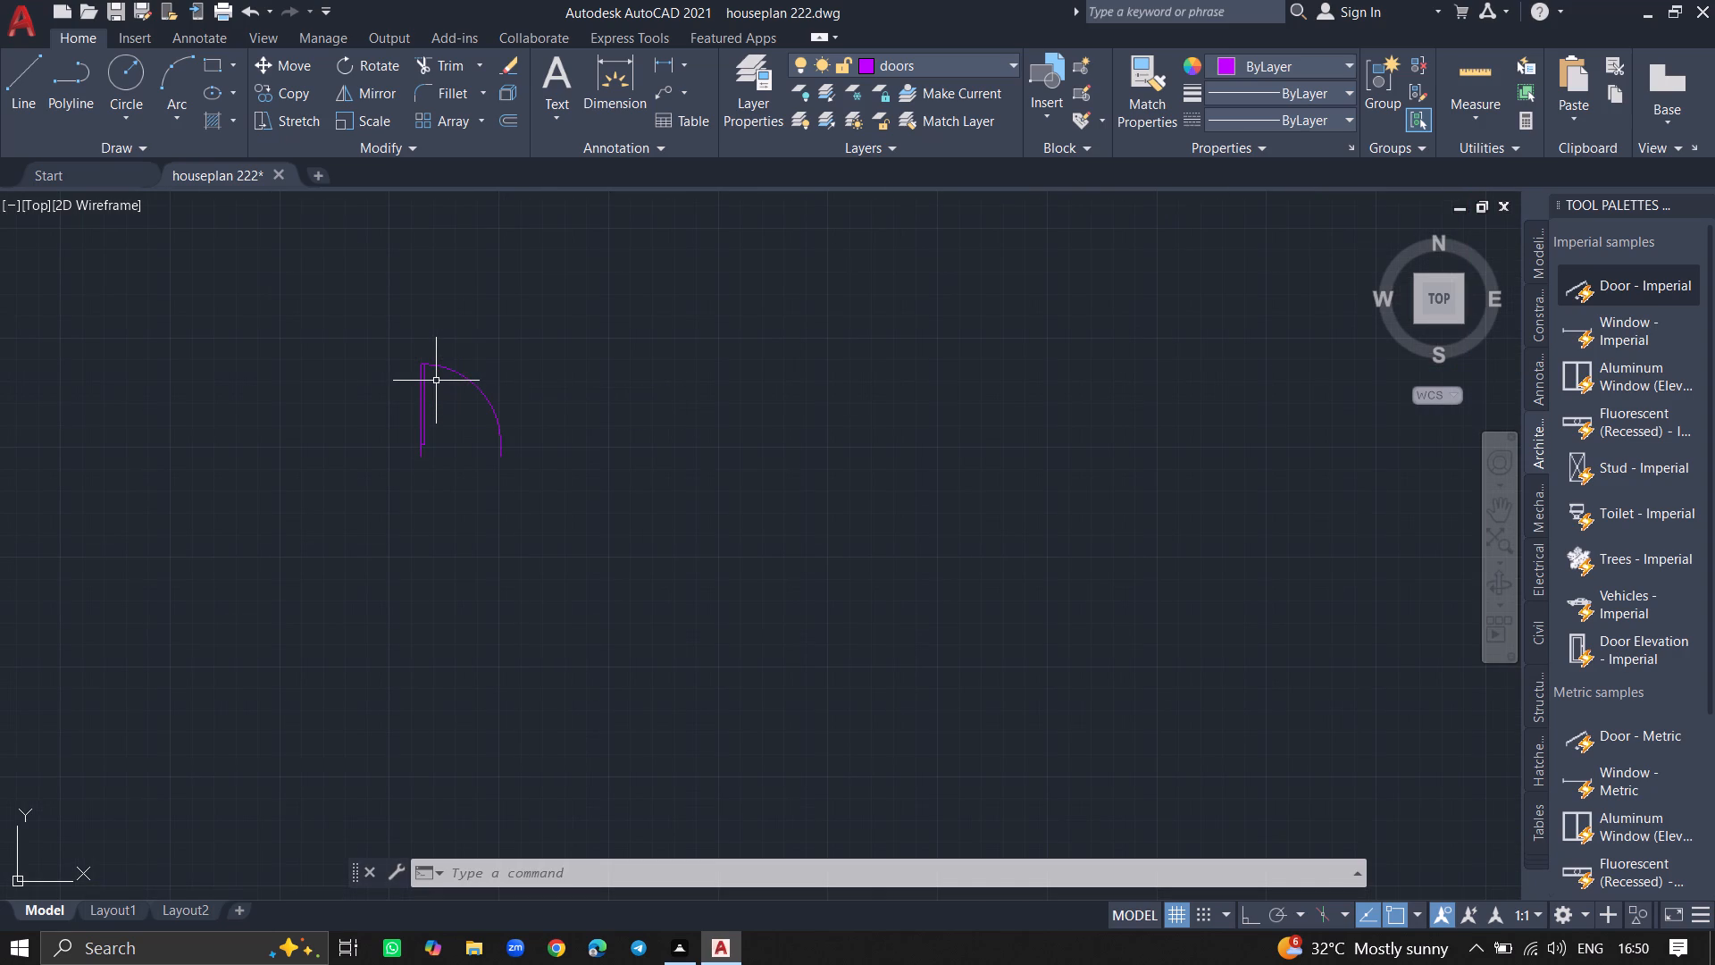
Move the scaled door into the plan's upper-right room, onto its bottom wall just right of the central partition.
click(432, 367)
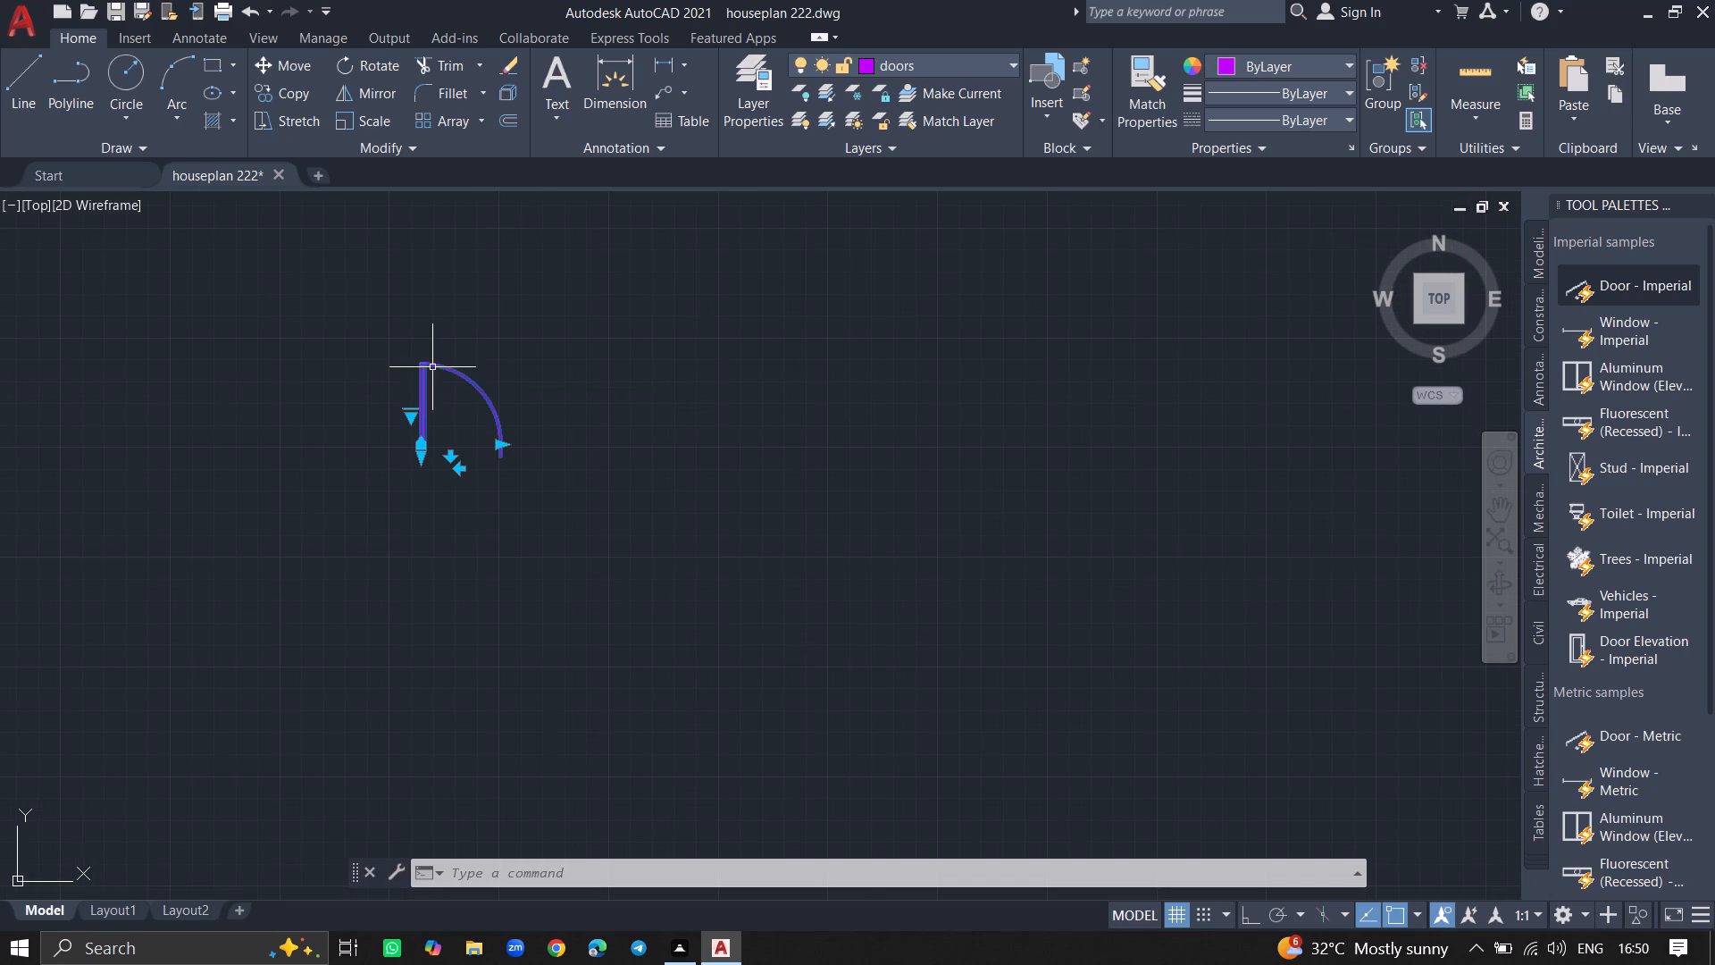
text(move)
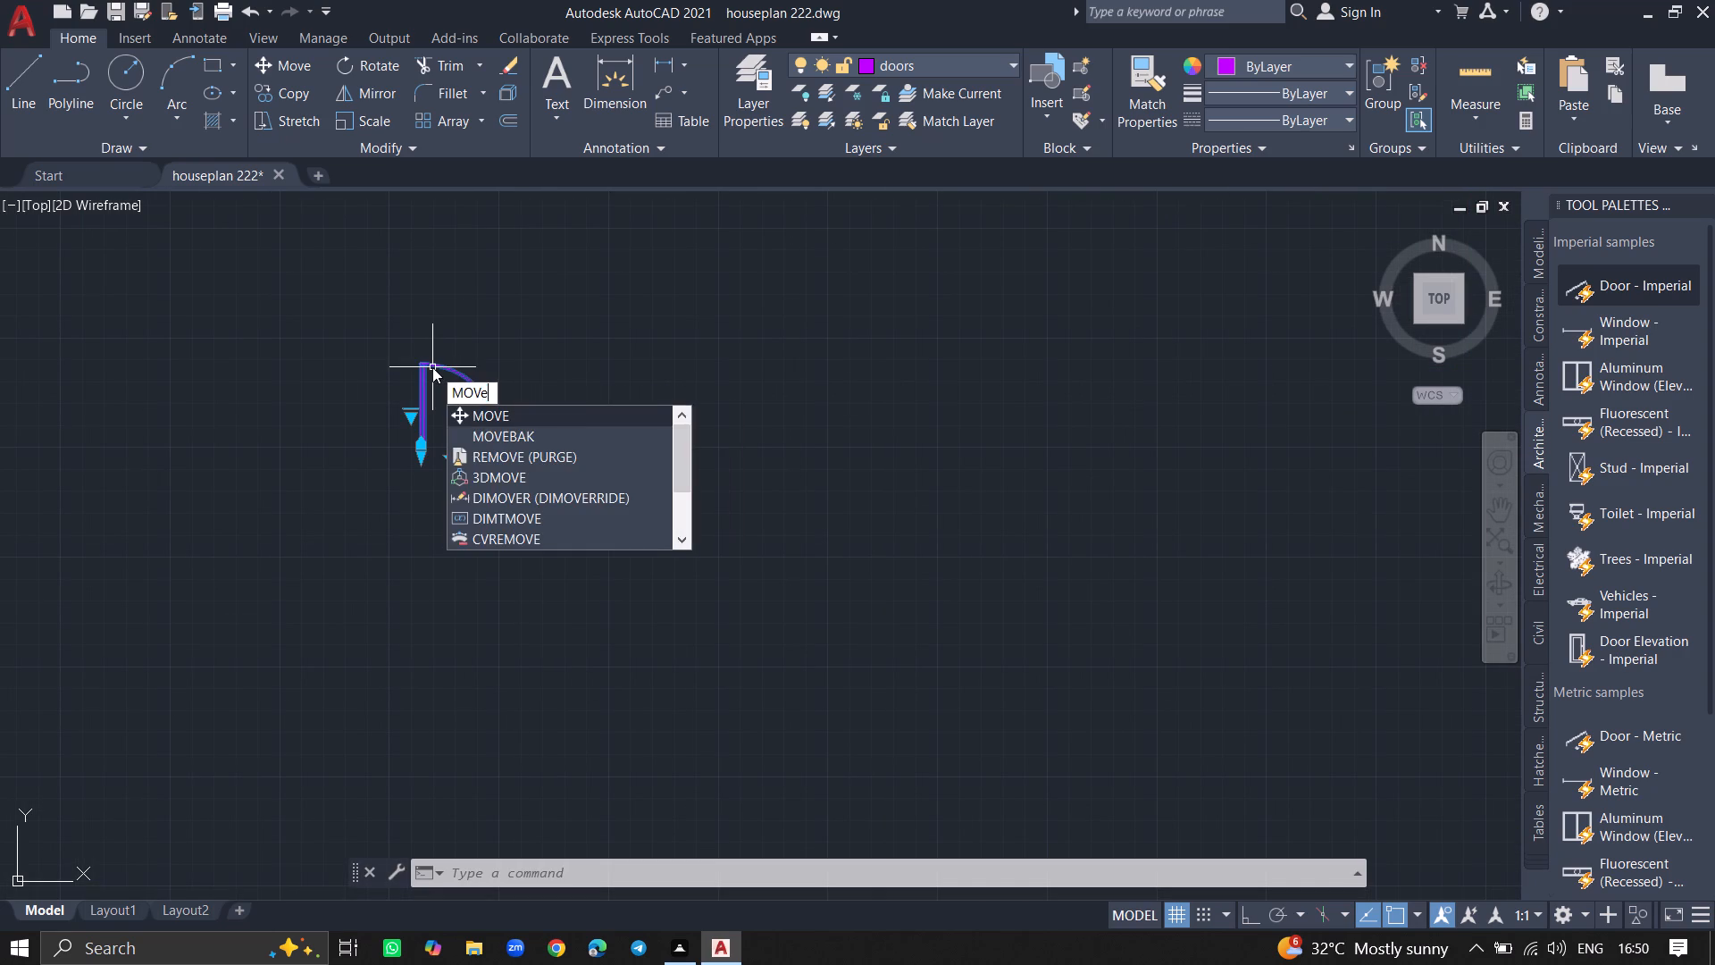
key(Return)
click(432, 367)
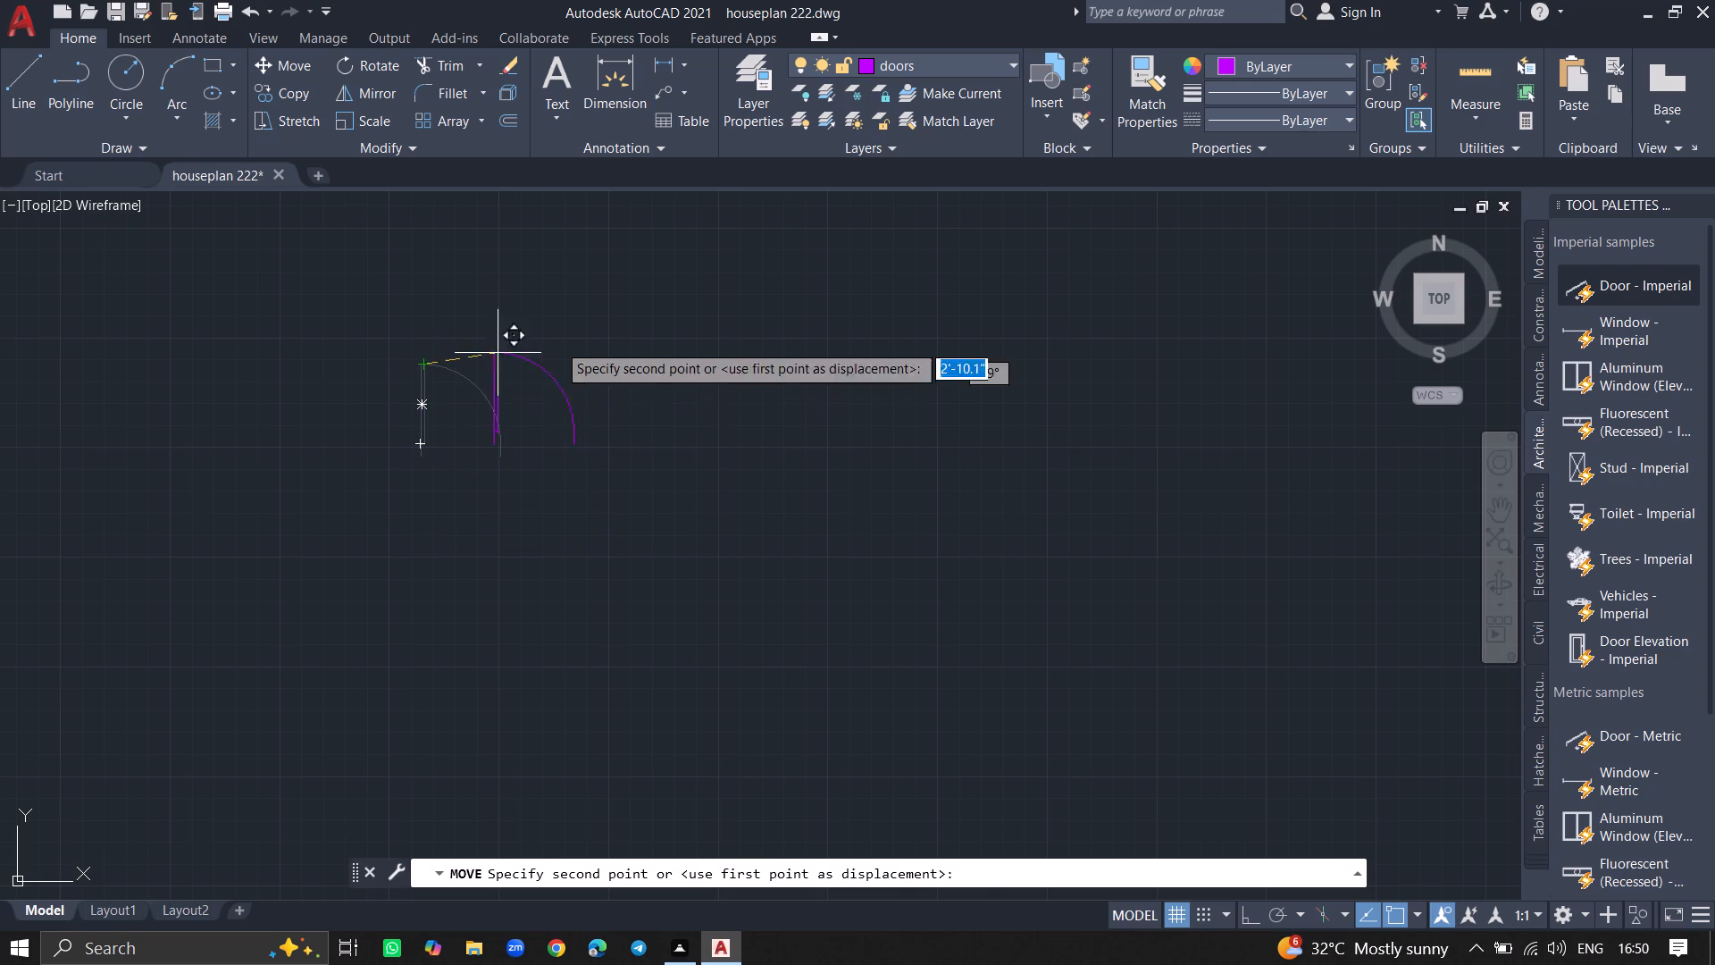
ctrl+scroll(582, 337, down, 3)
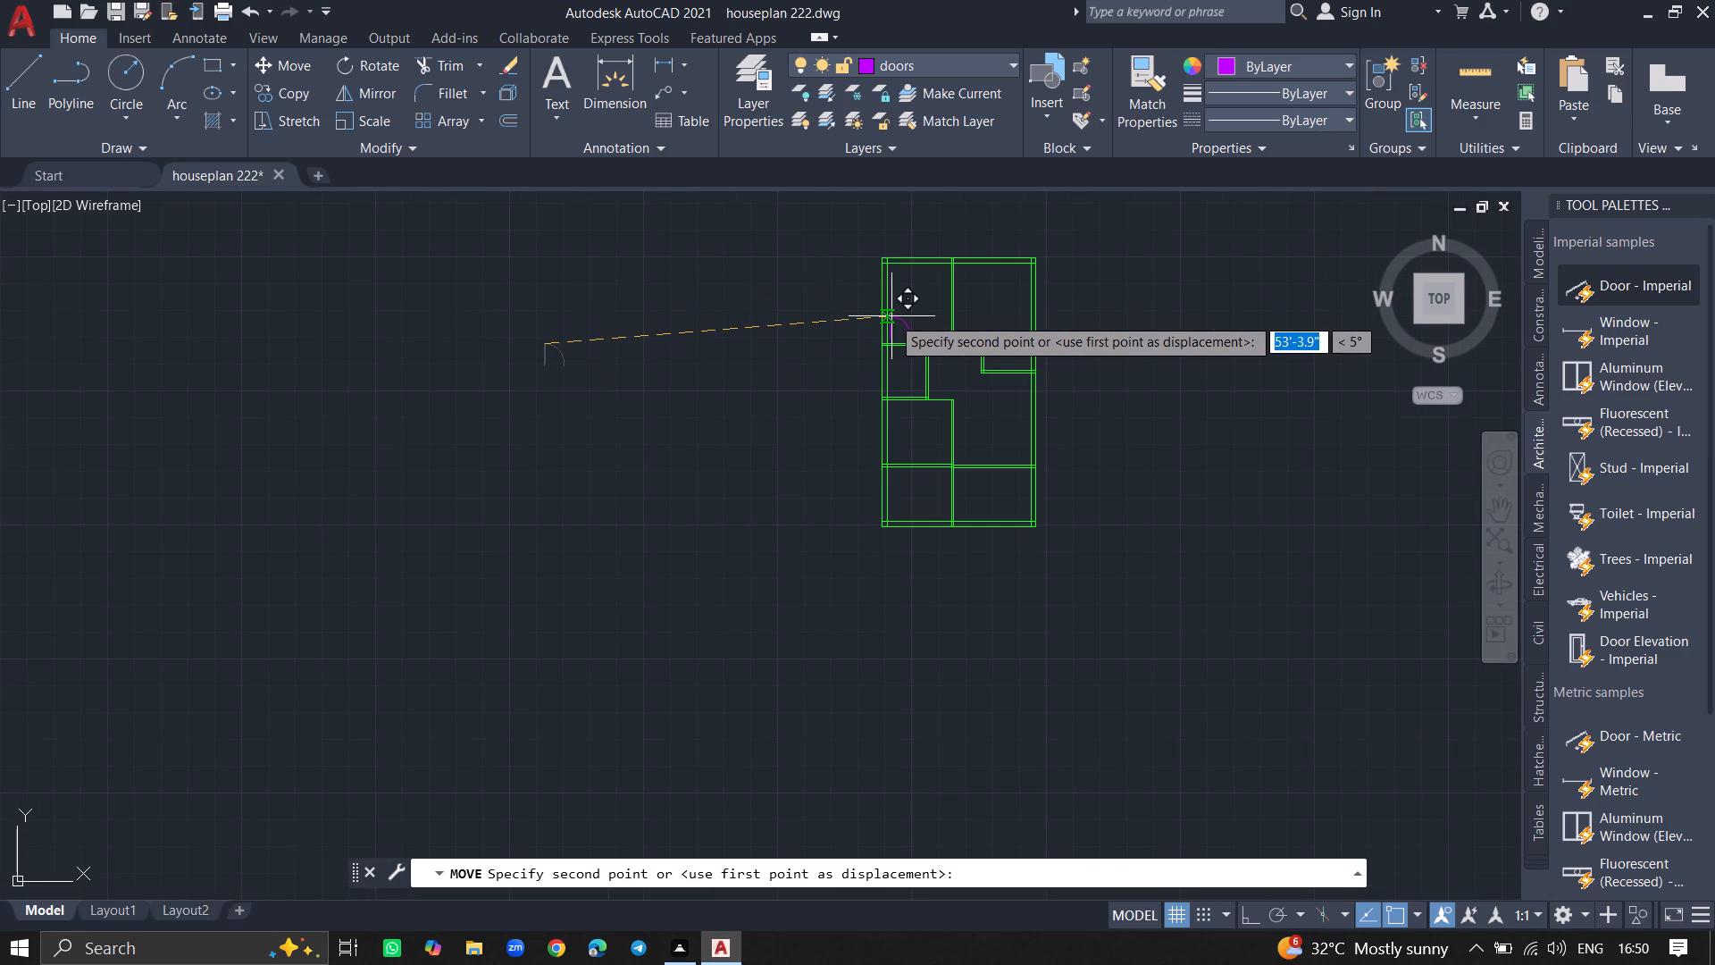
ctrl+scroll(961, 303, up, 3)
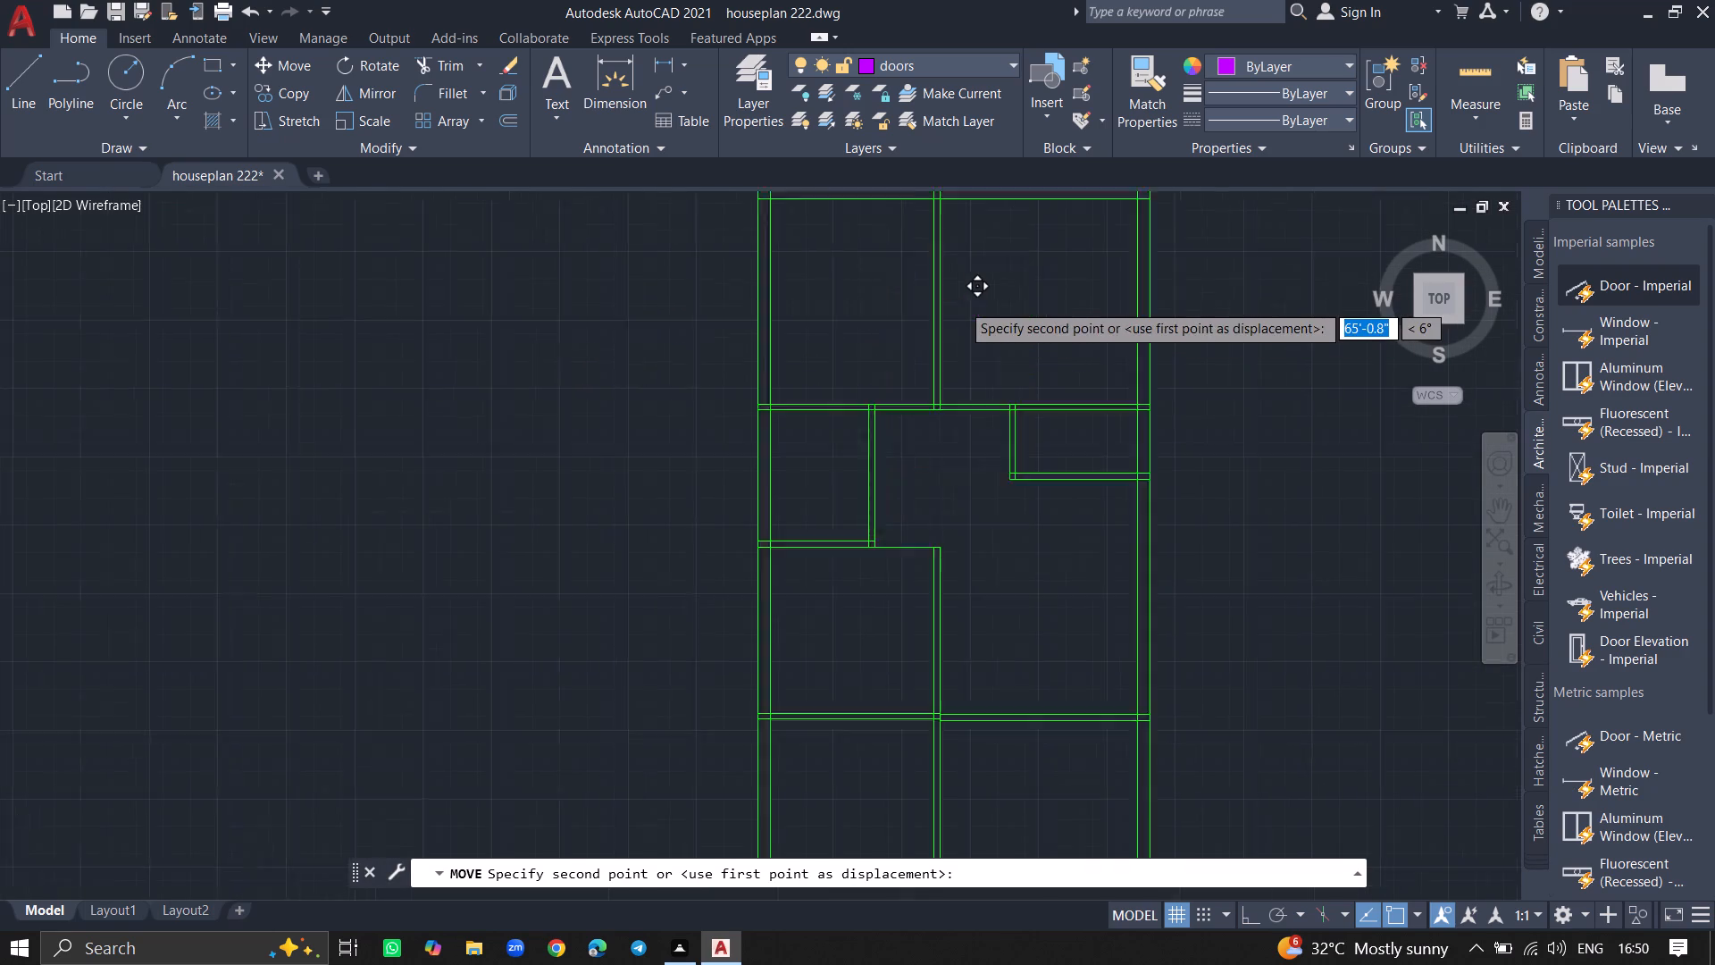
ctrl+scroll(961, 303, up, 1)
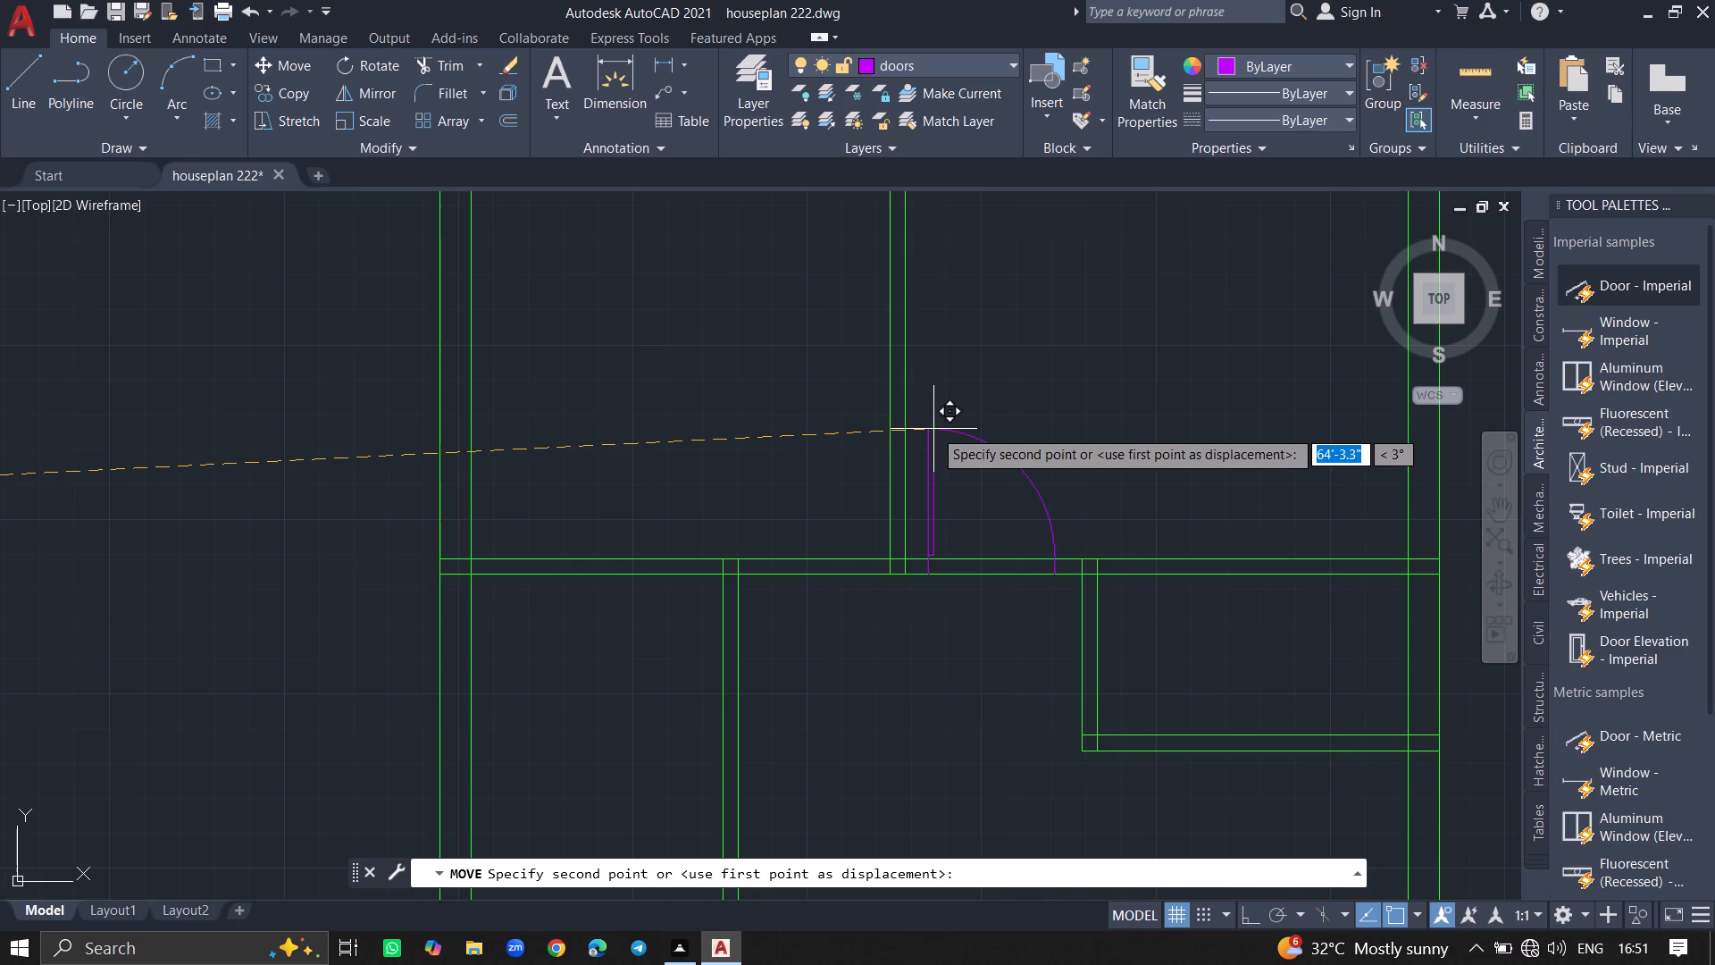
click(923, 429)
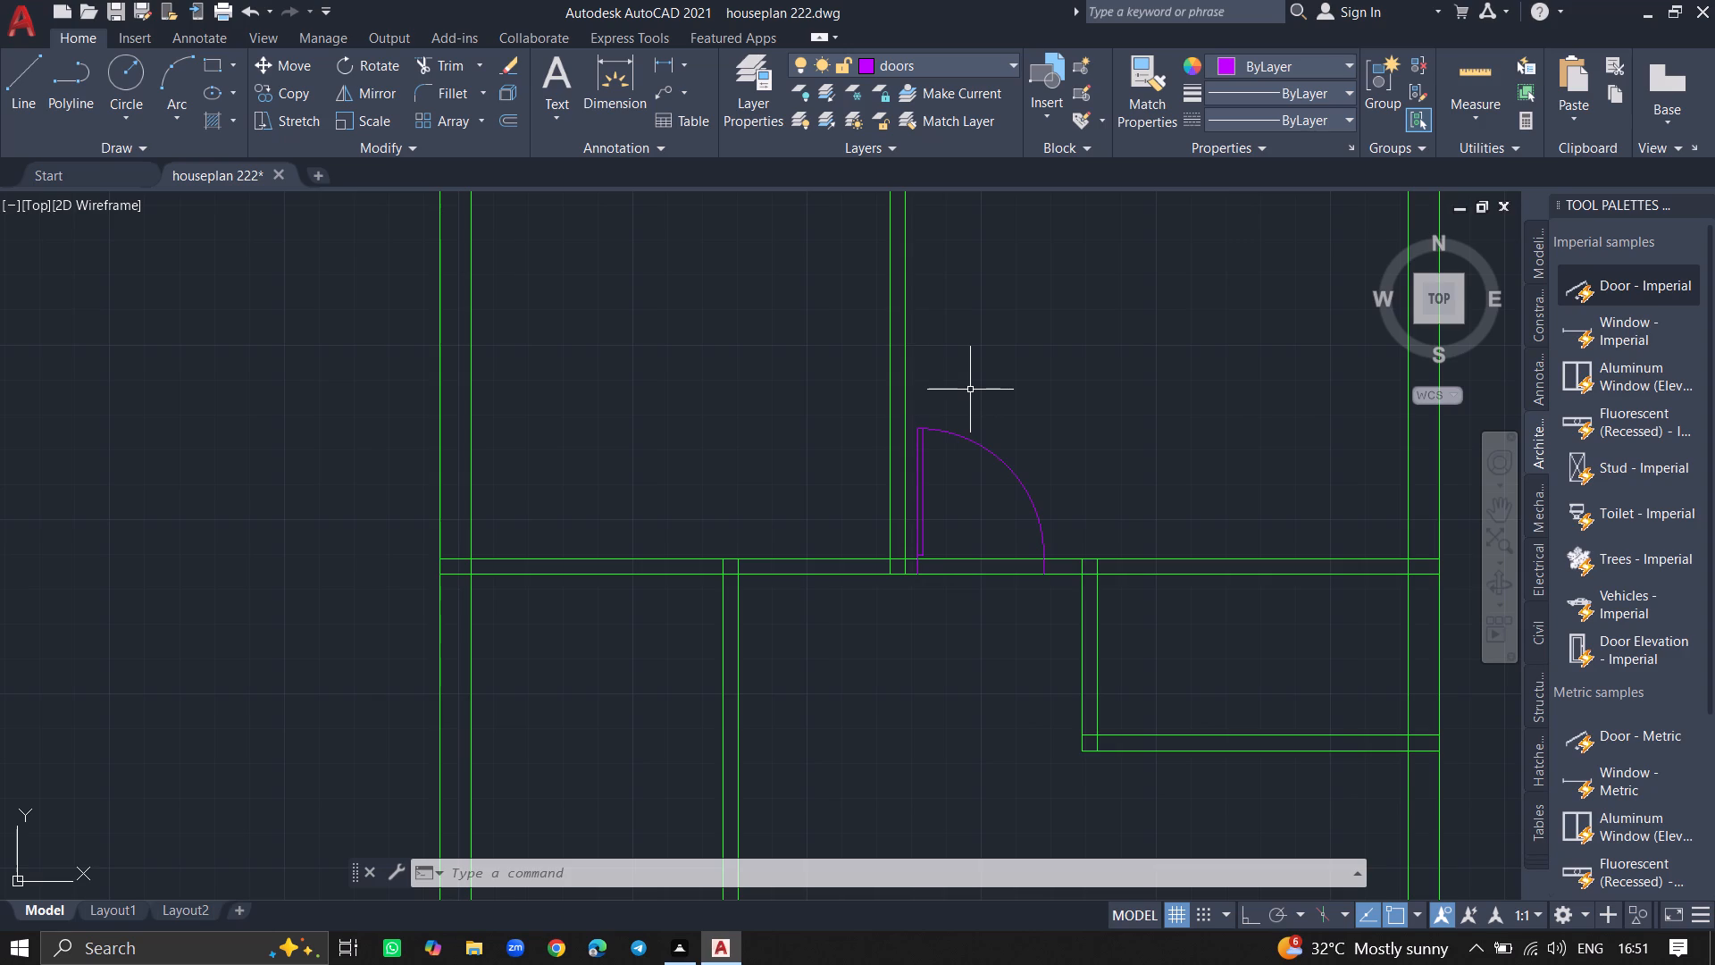
Copy the door into five more places: the upper-left, middle-left, lower-left and lower-right rooms and the large central space.
text(copy)
key(Return)
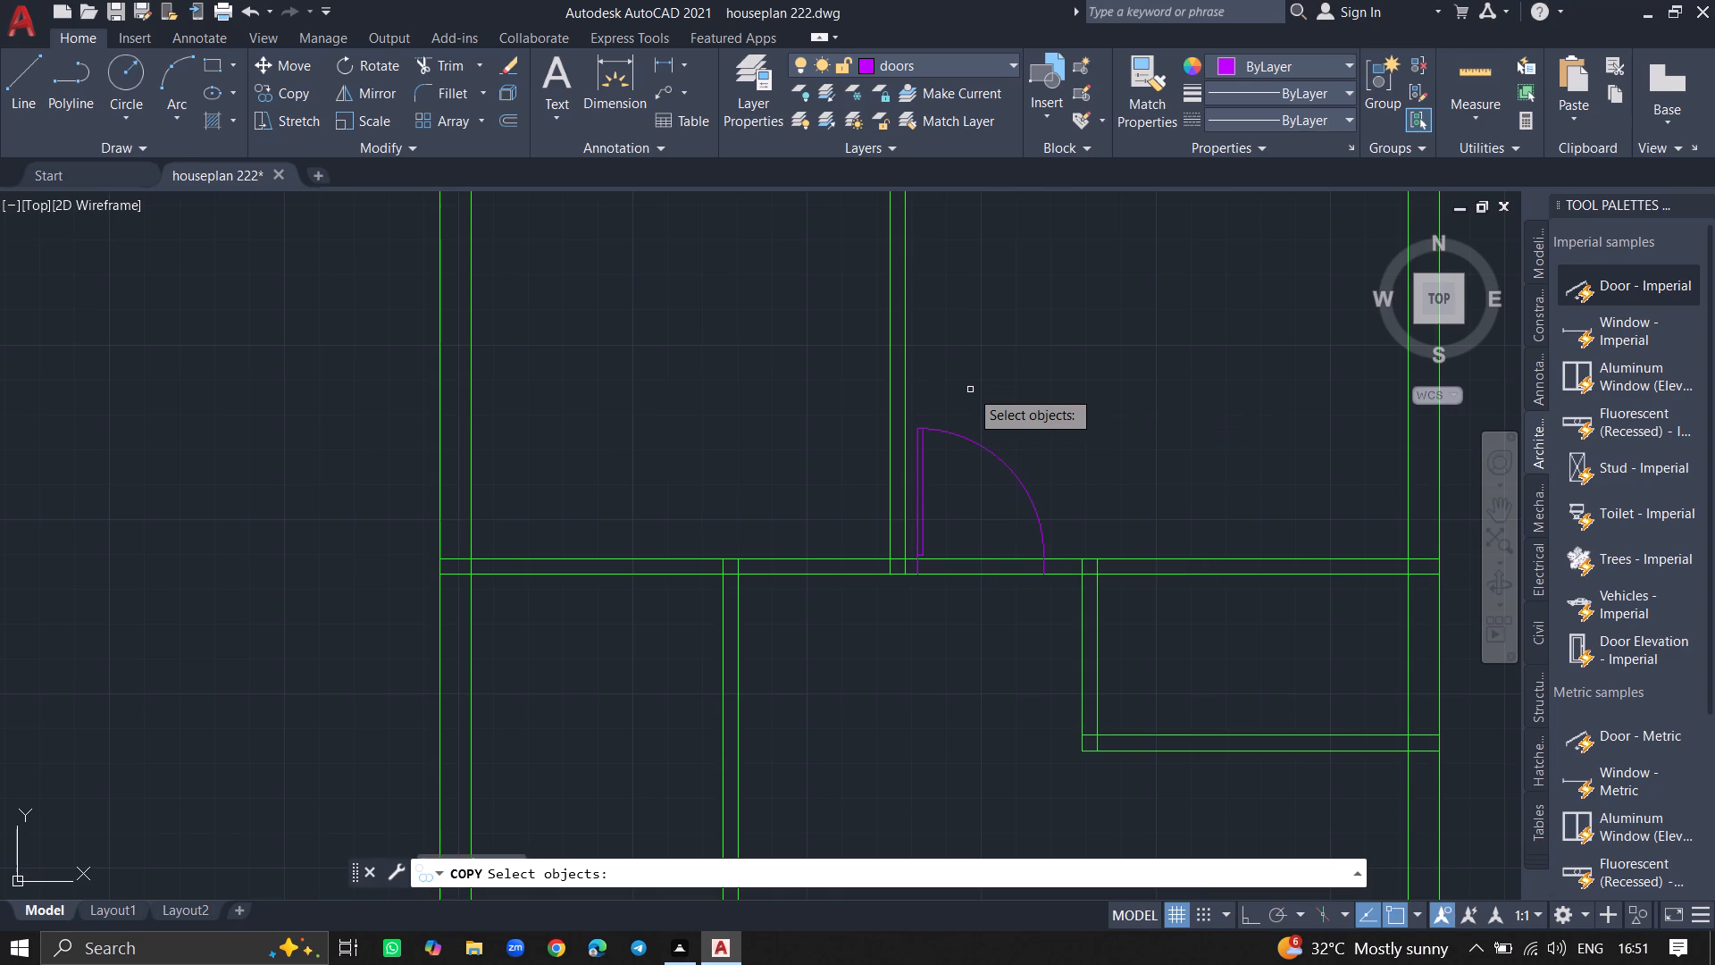
click(969, 442)
key(Return)
click(969, 442)
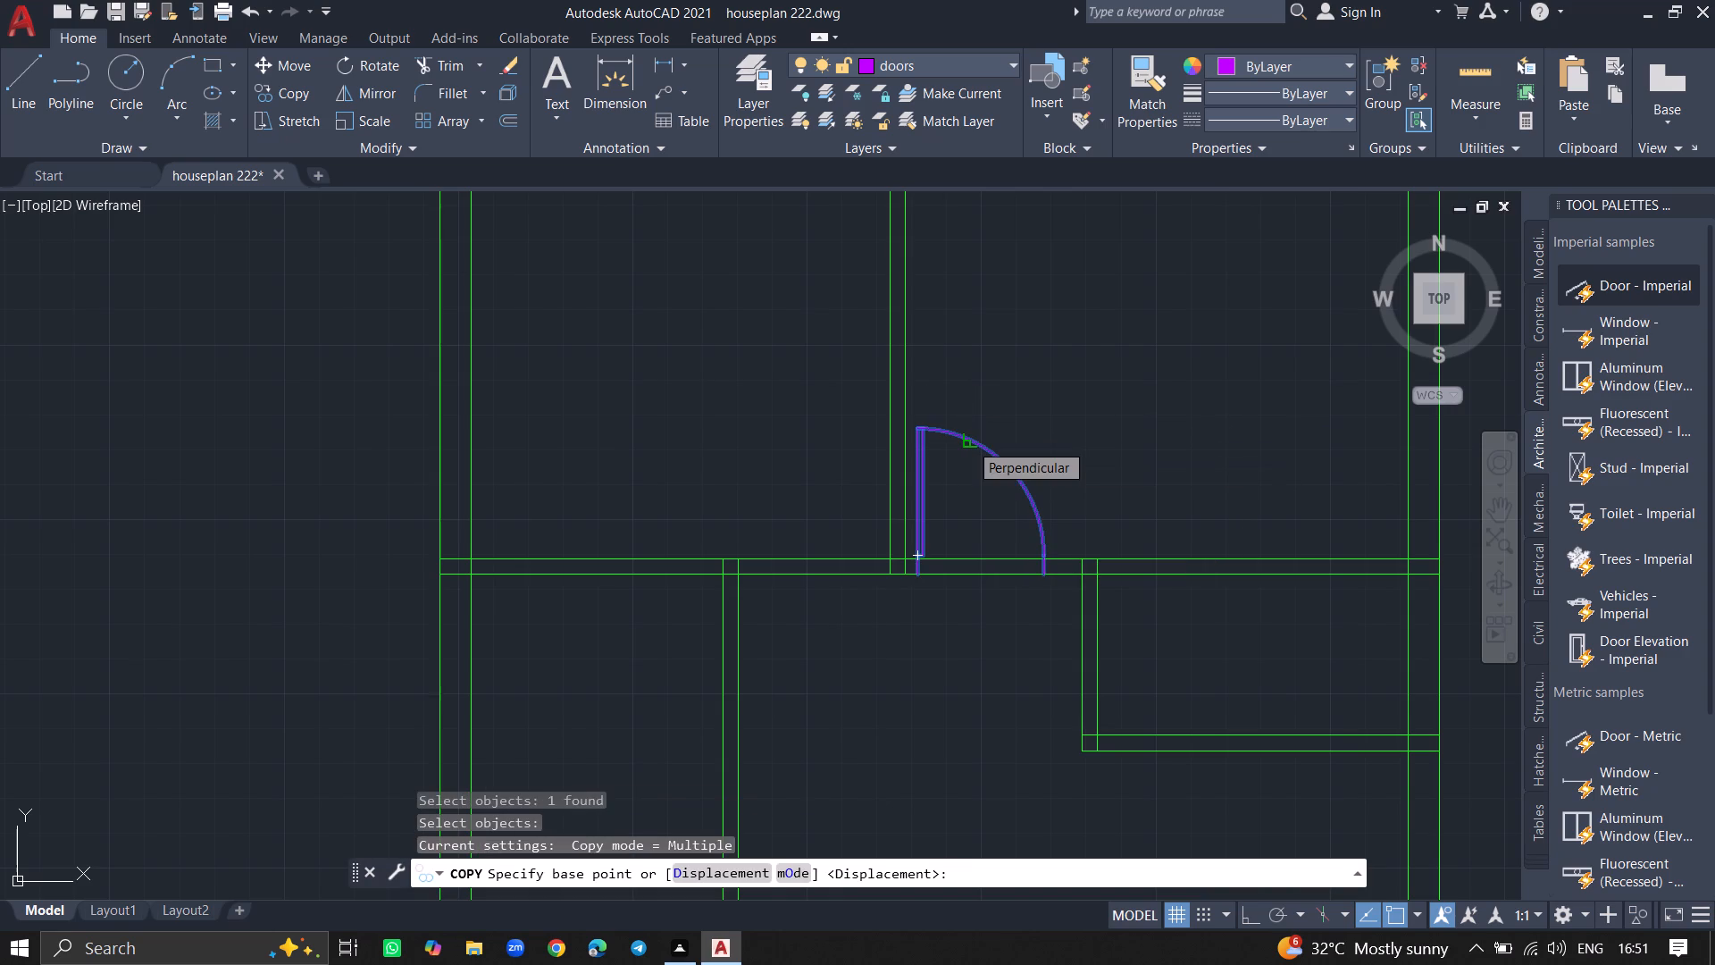
click(969, 442)
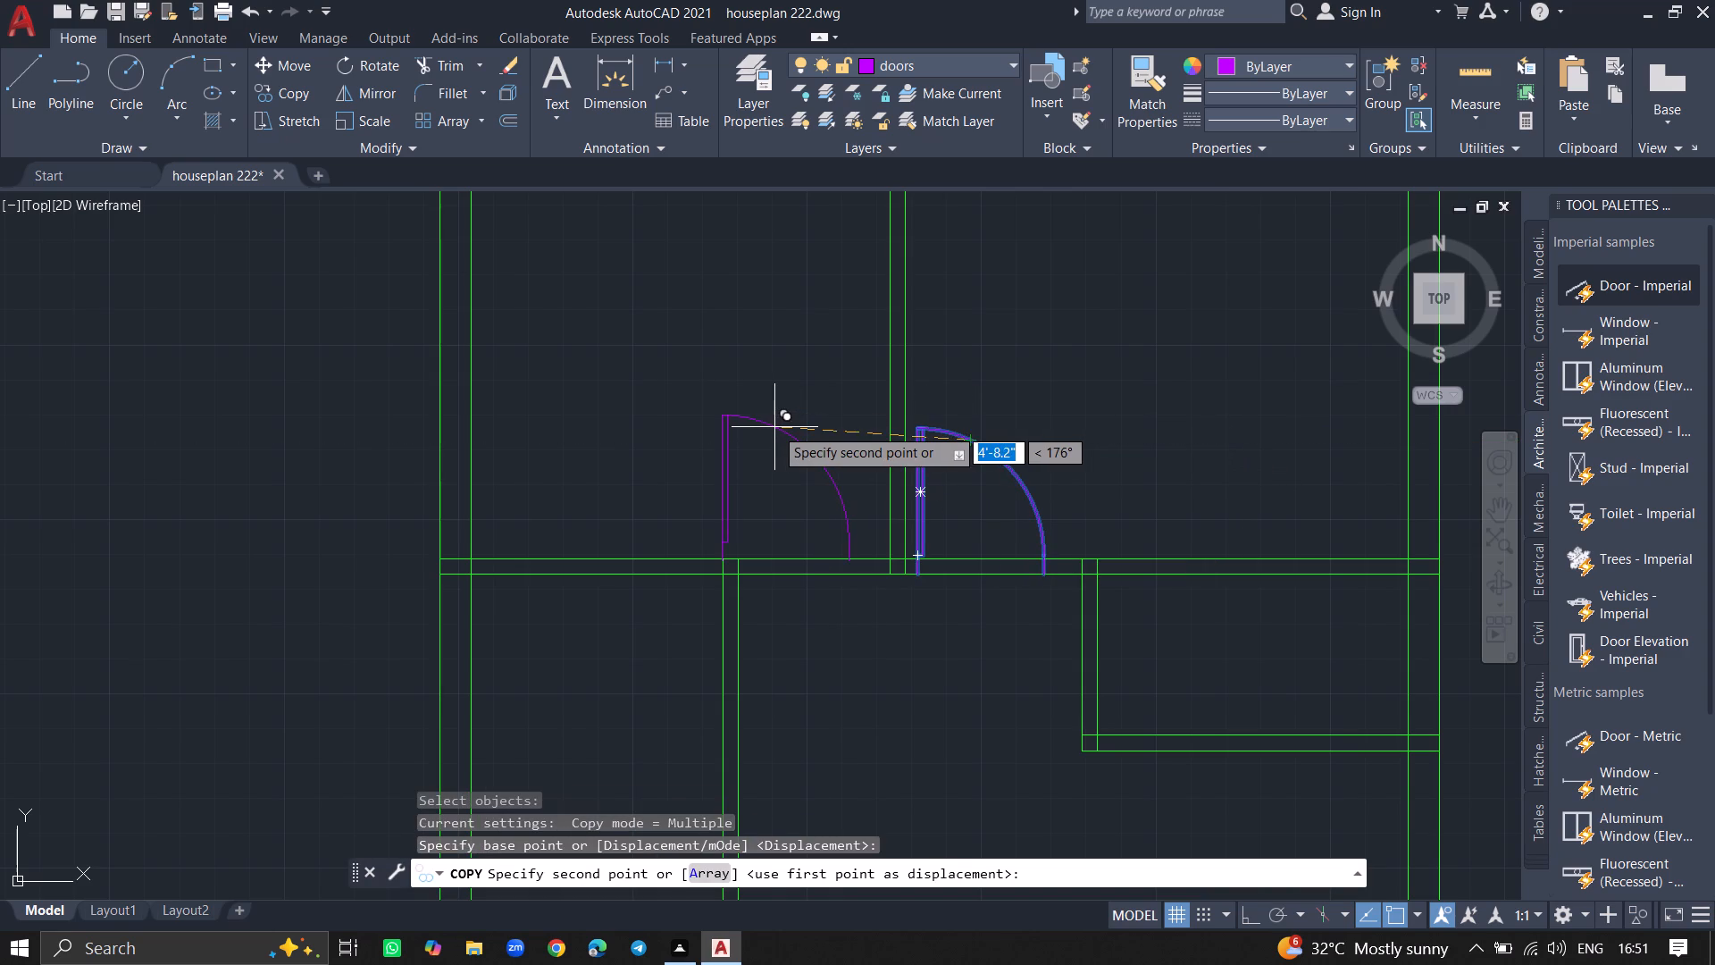
click(774, 427)
ctrl+scroll(774, 427, down, 2)
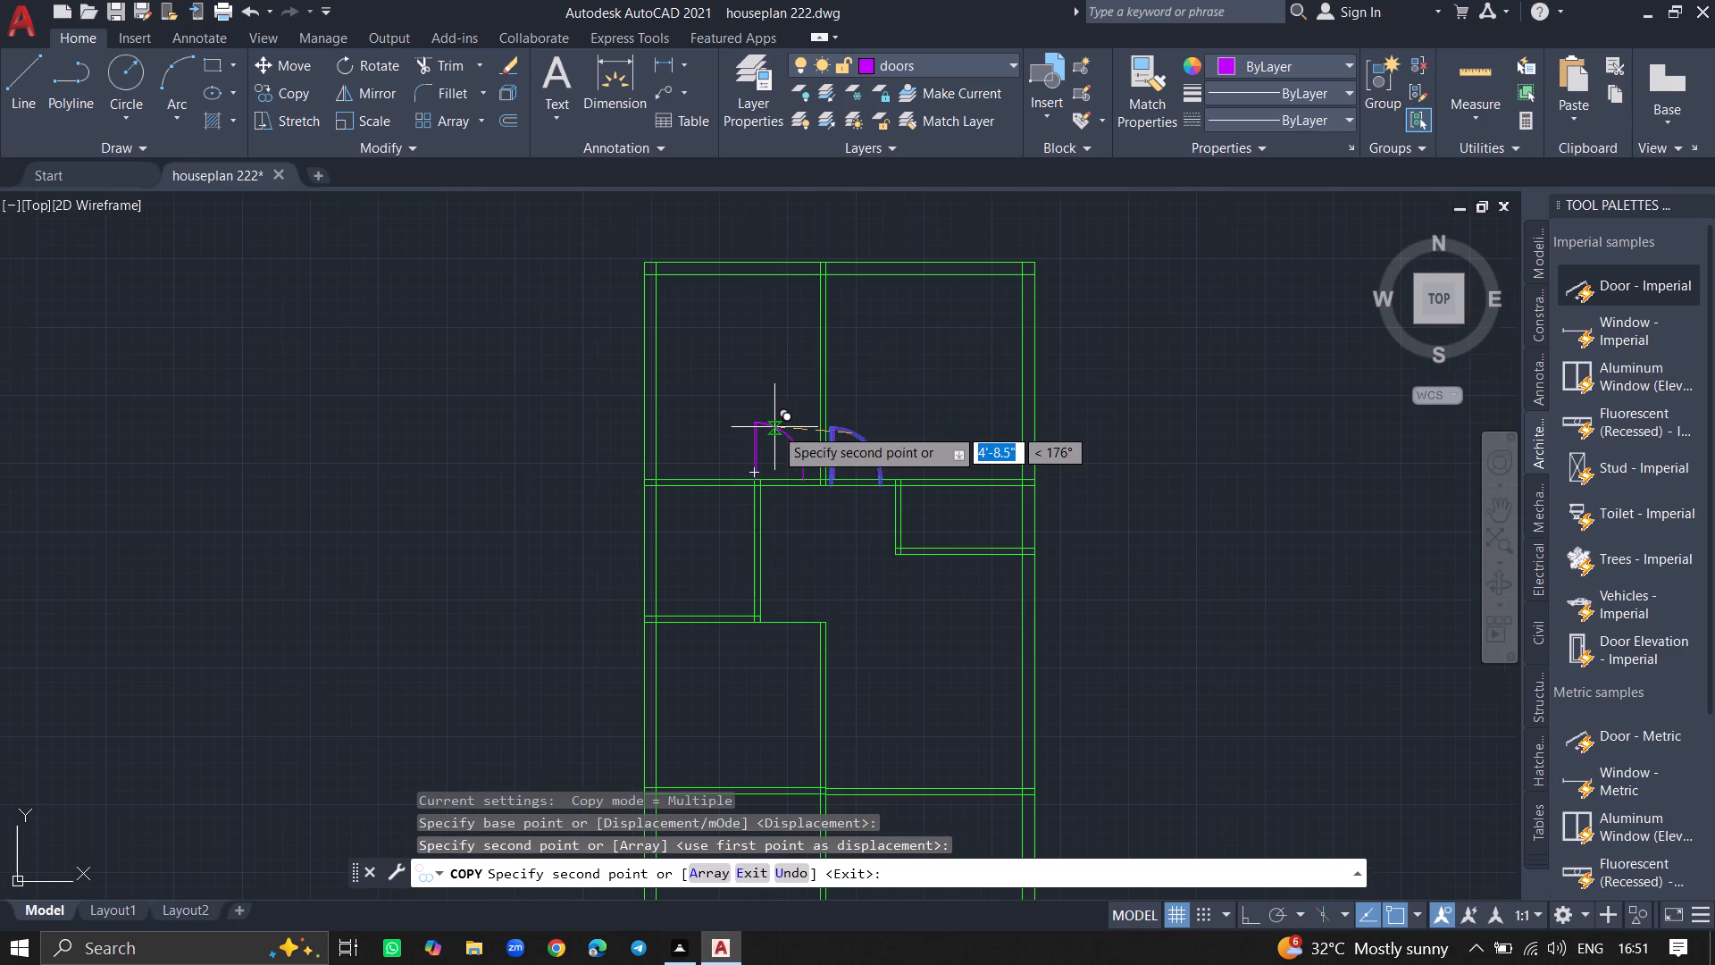
click(776, 668)
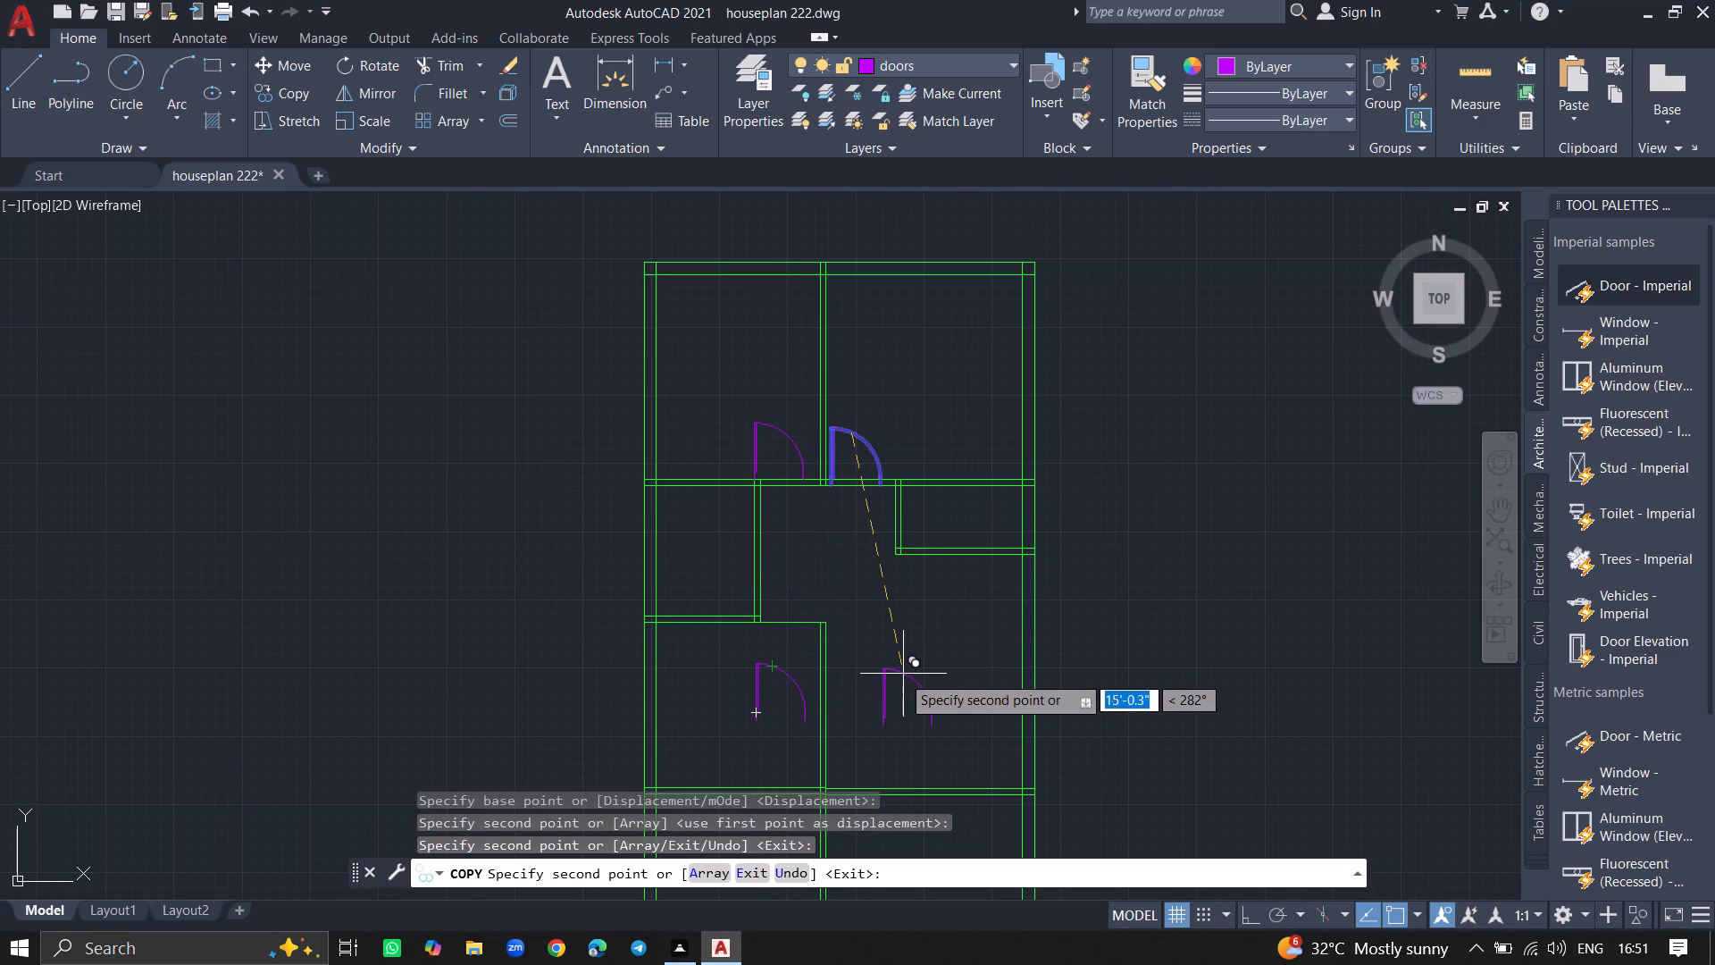
click(868, 701)
ctrl+scroll(922, 630, down, 3)
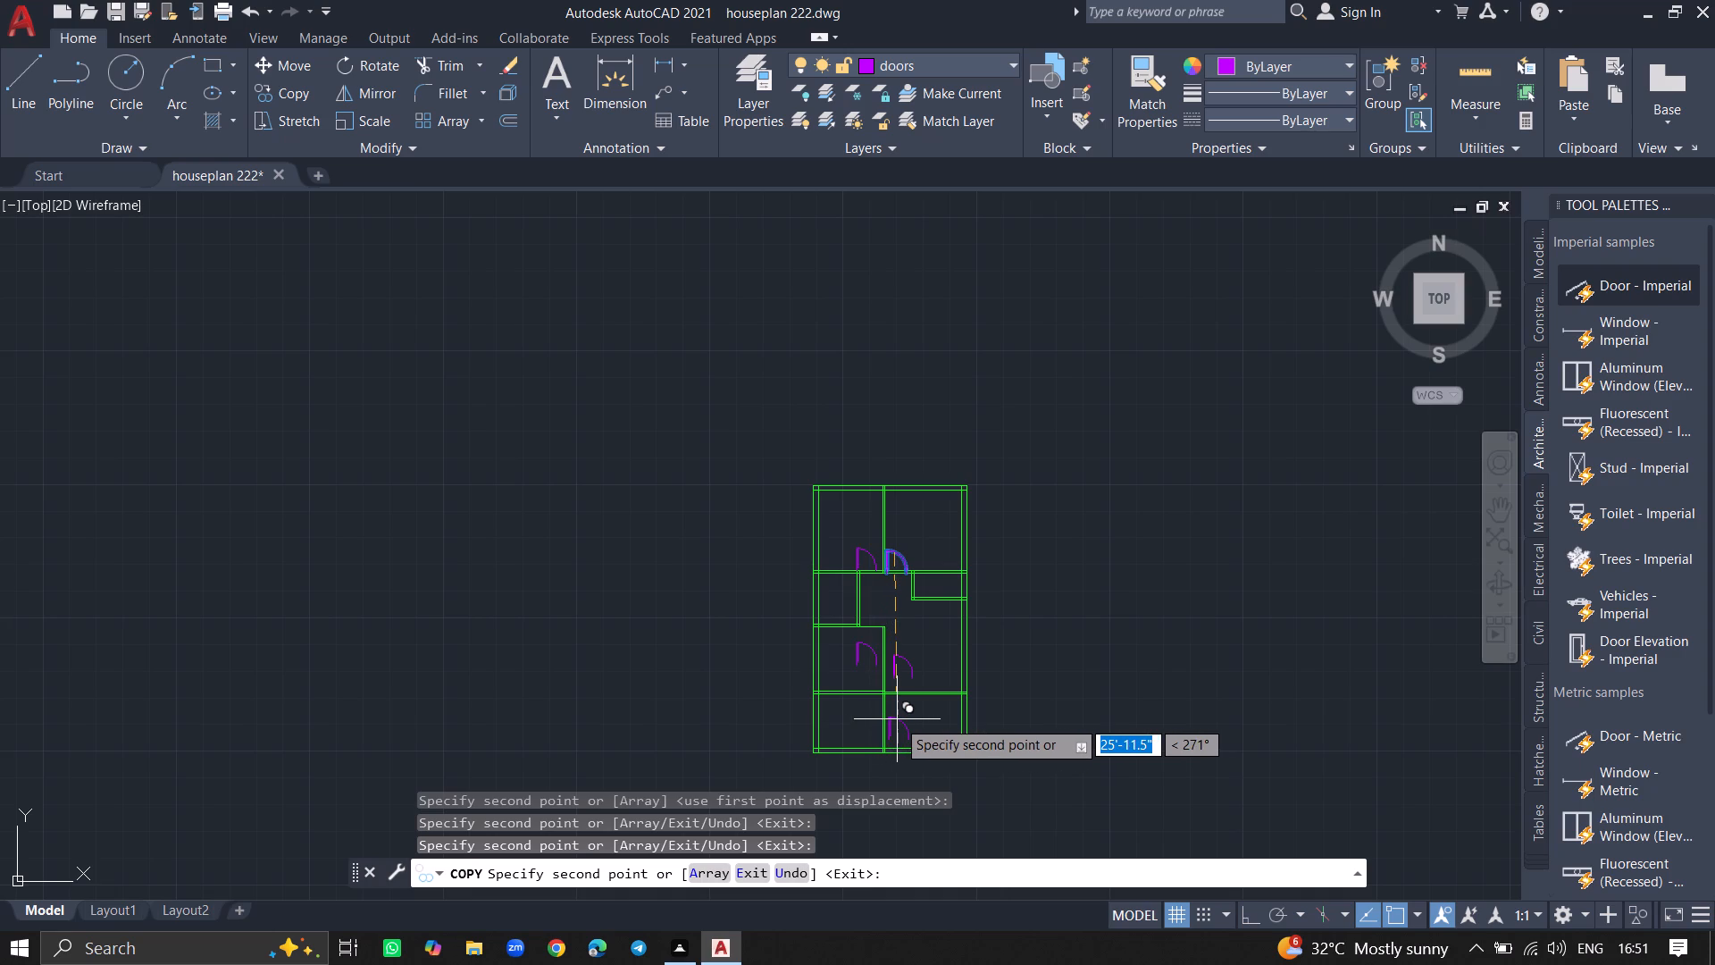
ctrl+scroll(897, 719, up, 4)
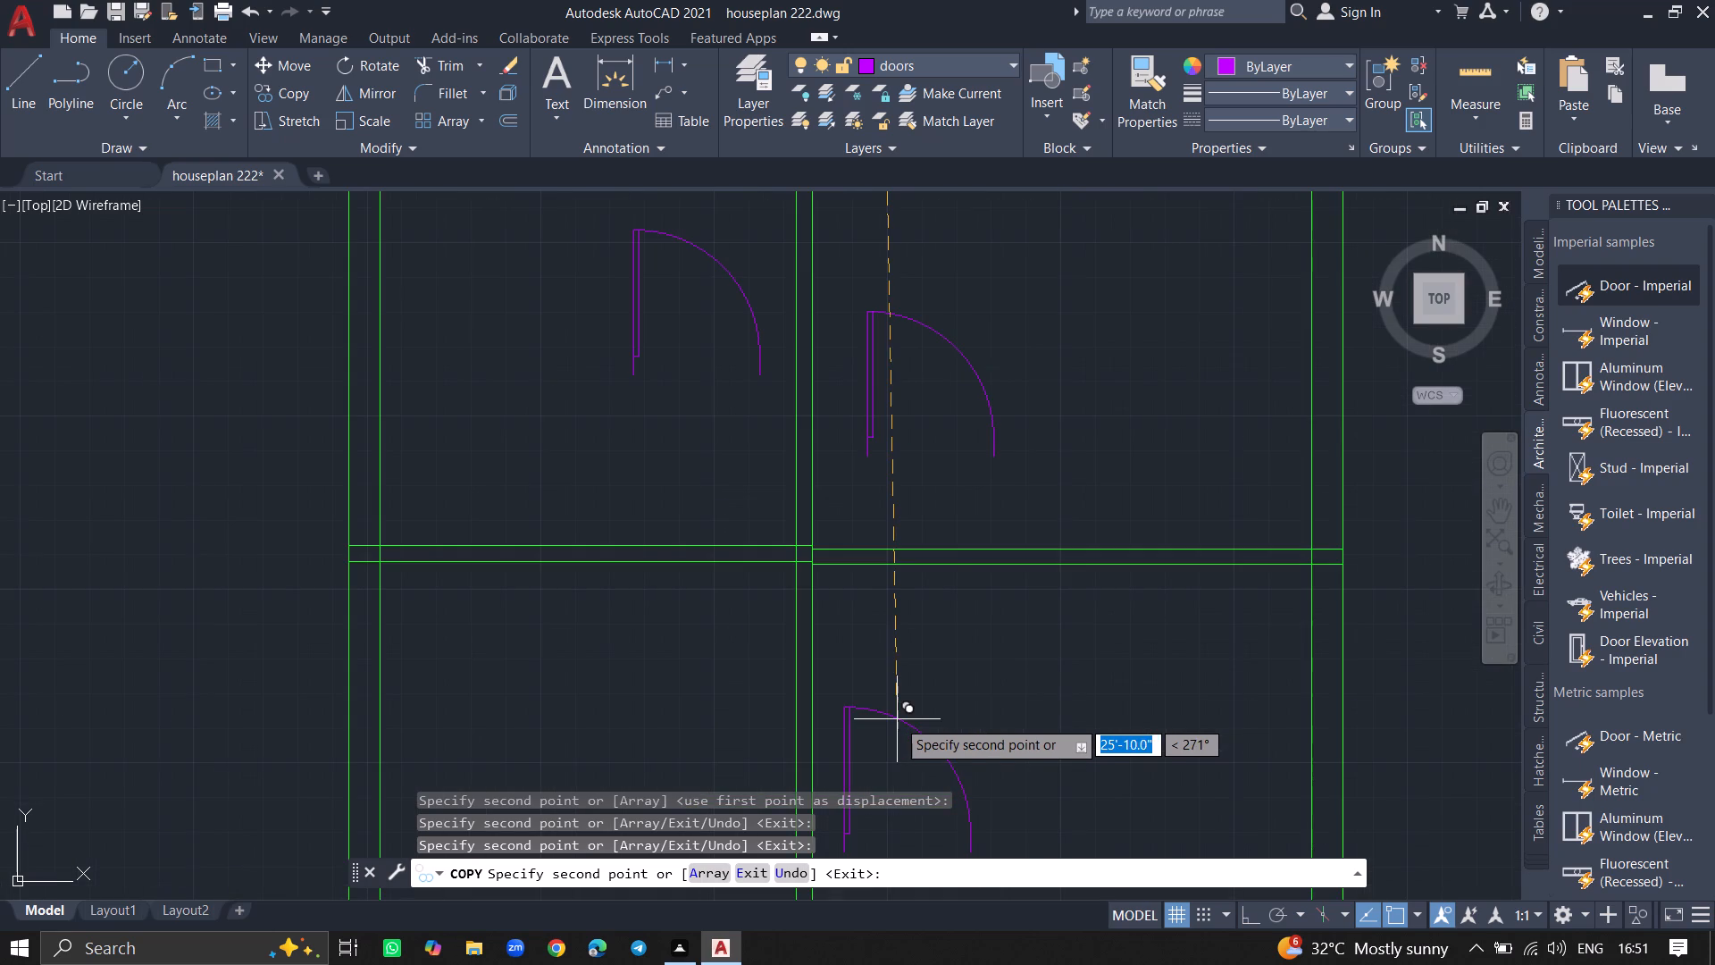
click(897, 689)
click(699, 669)
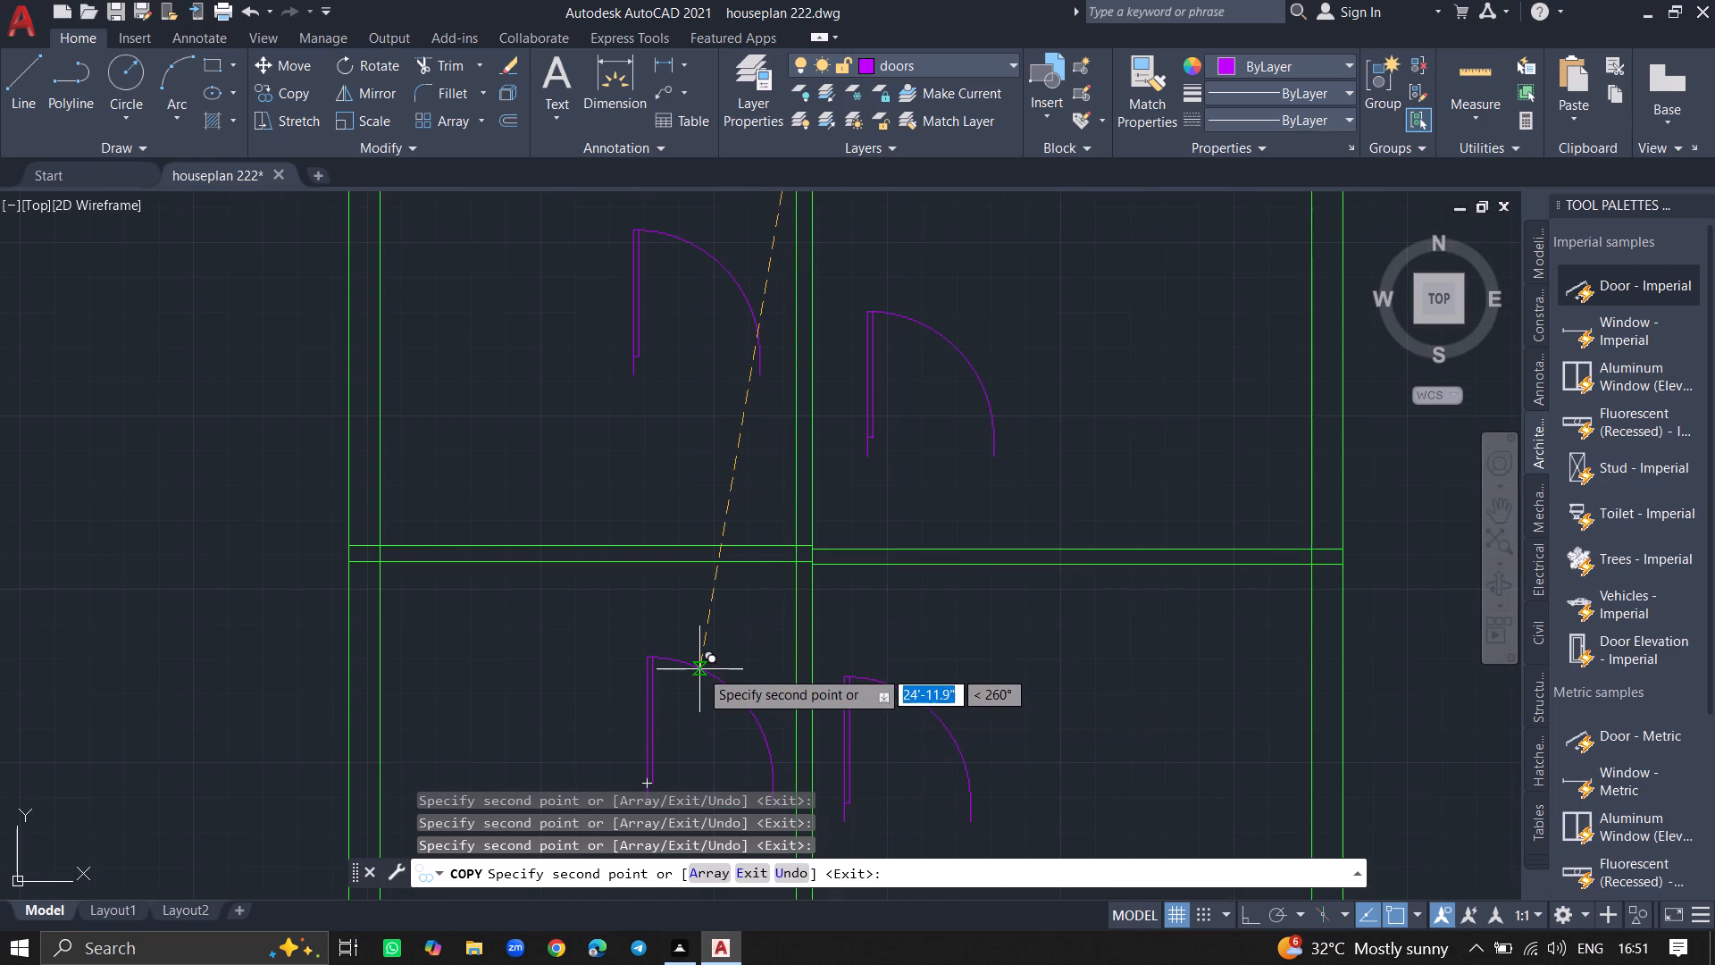
key(Escape)
Mirror the upper-left room's door about the vertical line through its leaf, erasing the source door.
ctrl+scroll(699, 669, down, 4)
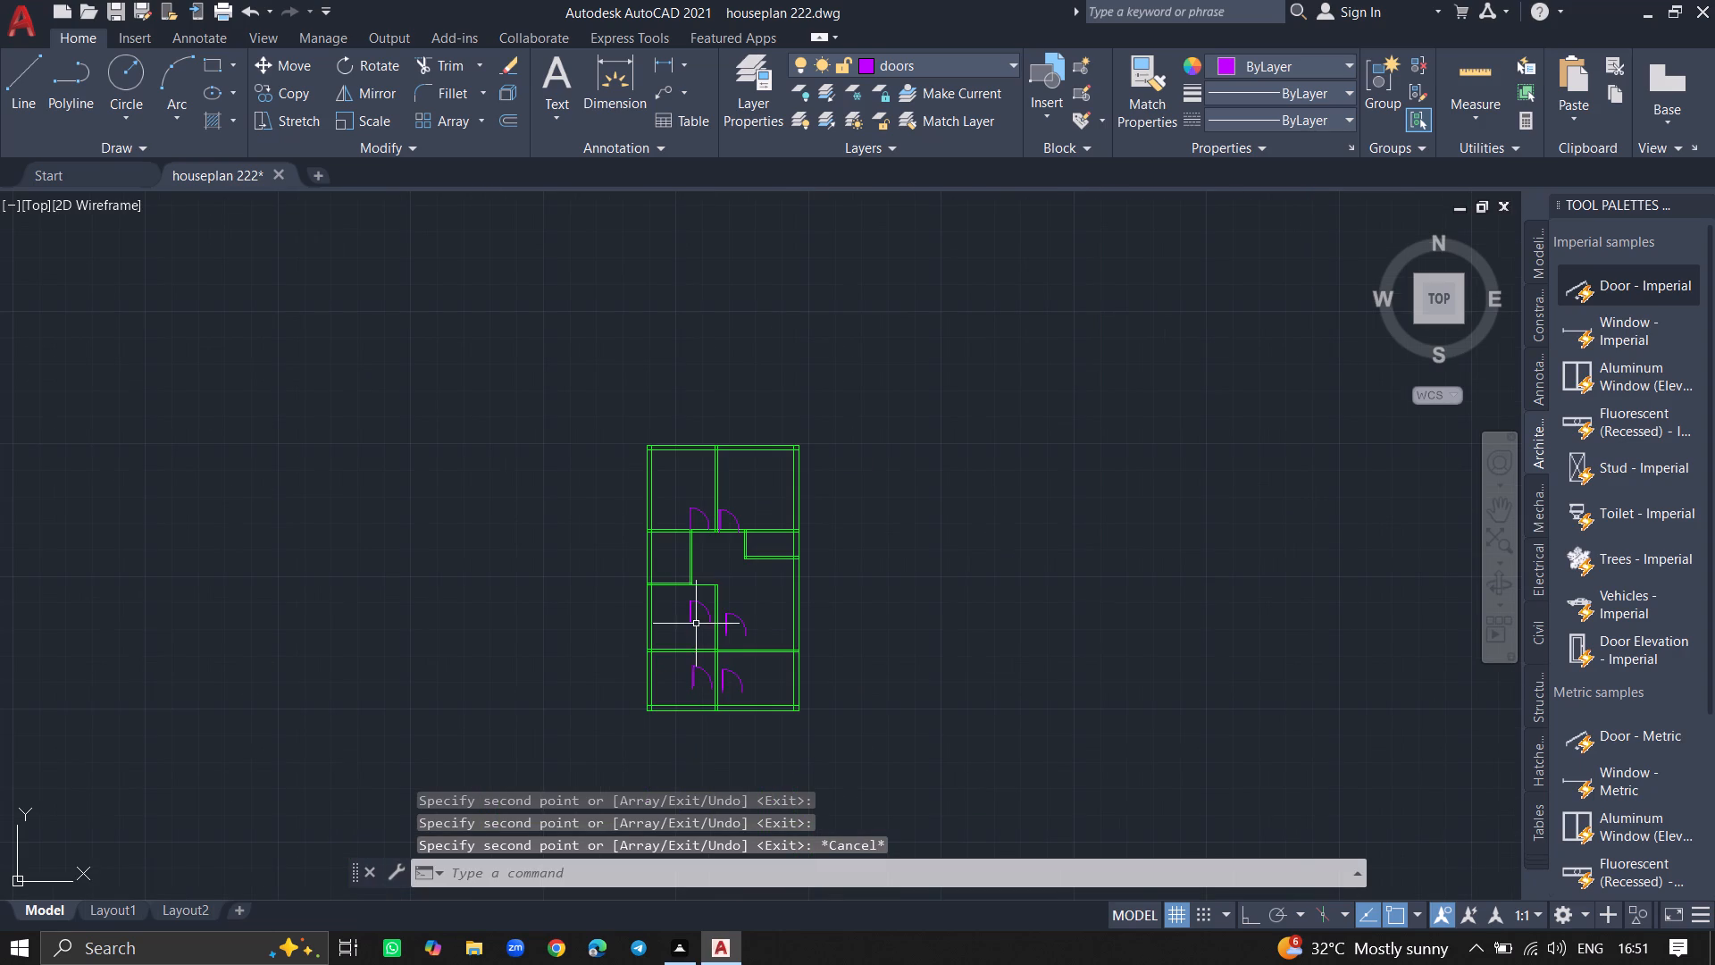
click(699, 514)
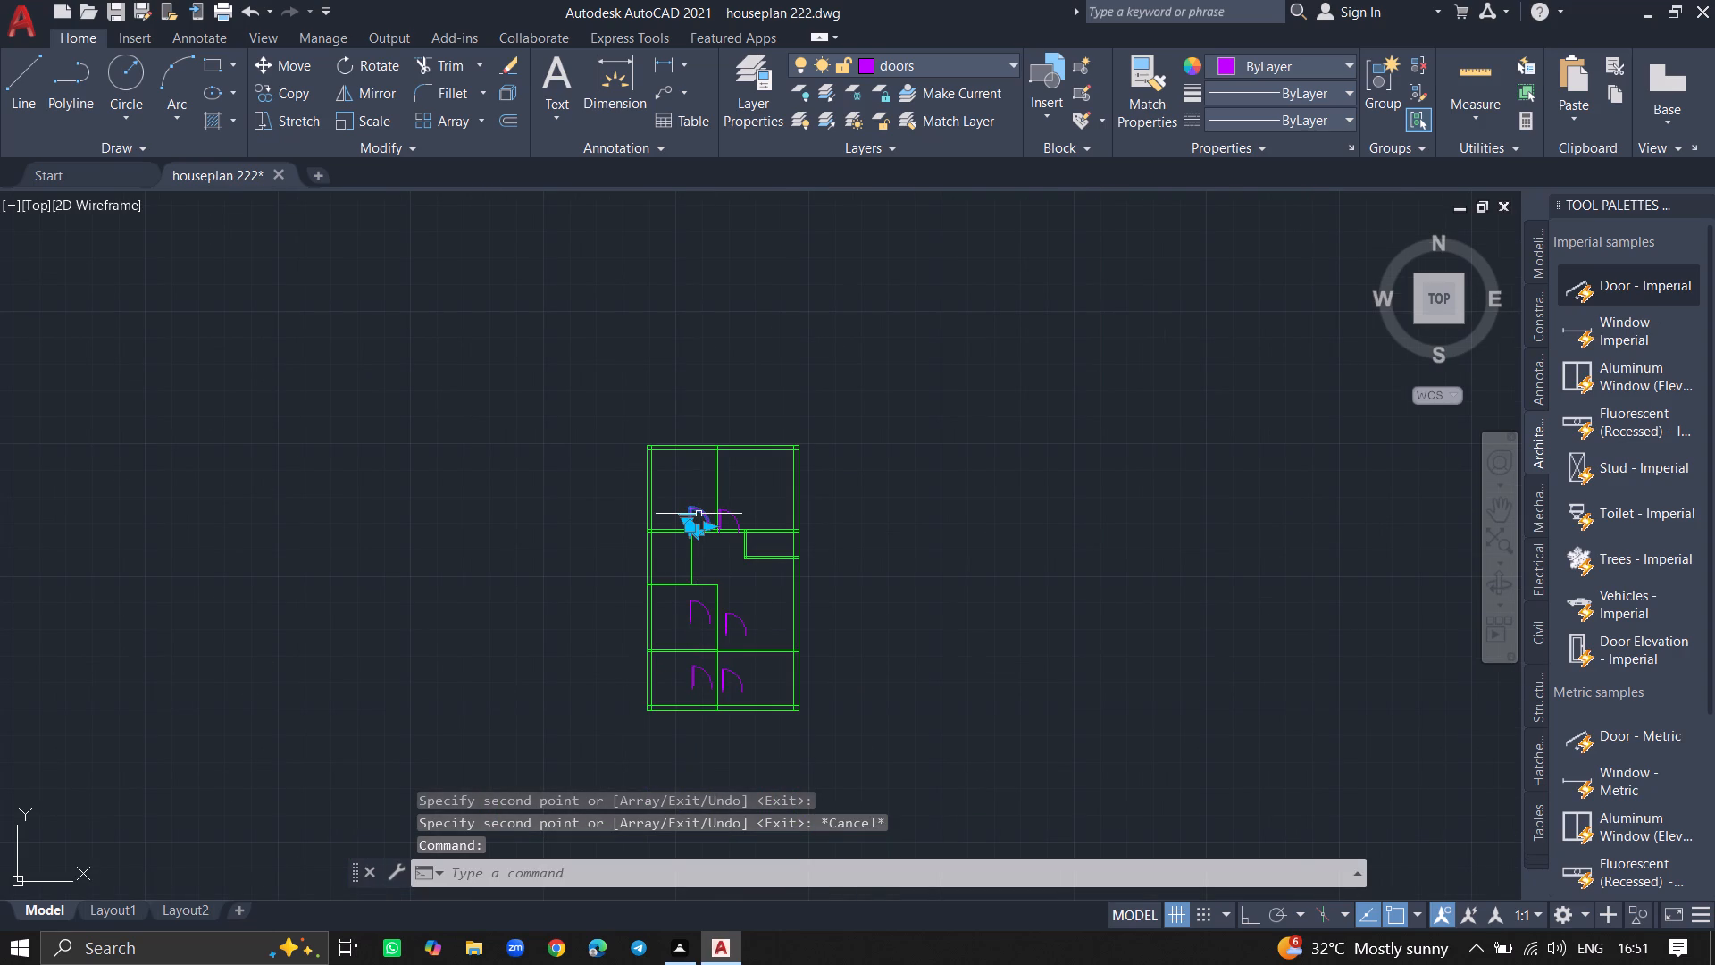
ctrl+scroll(699, 514, up, 3)
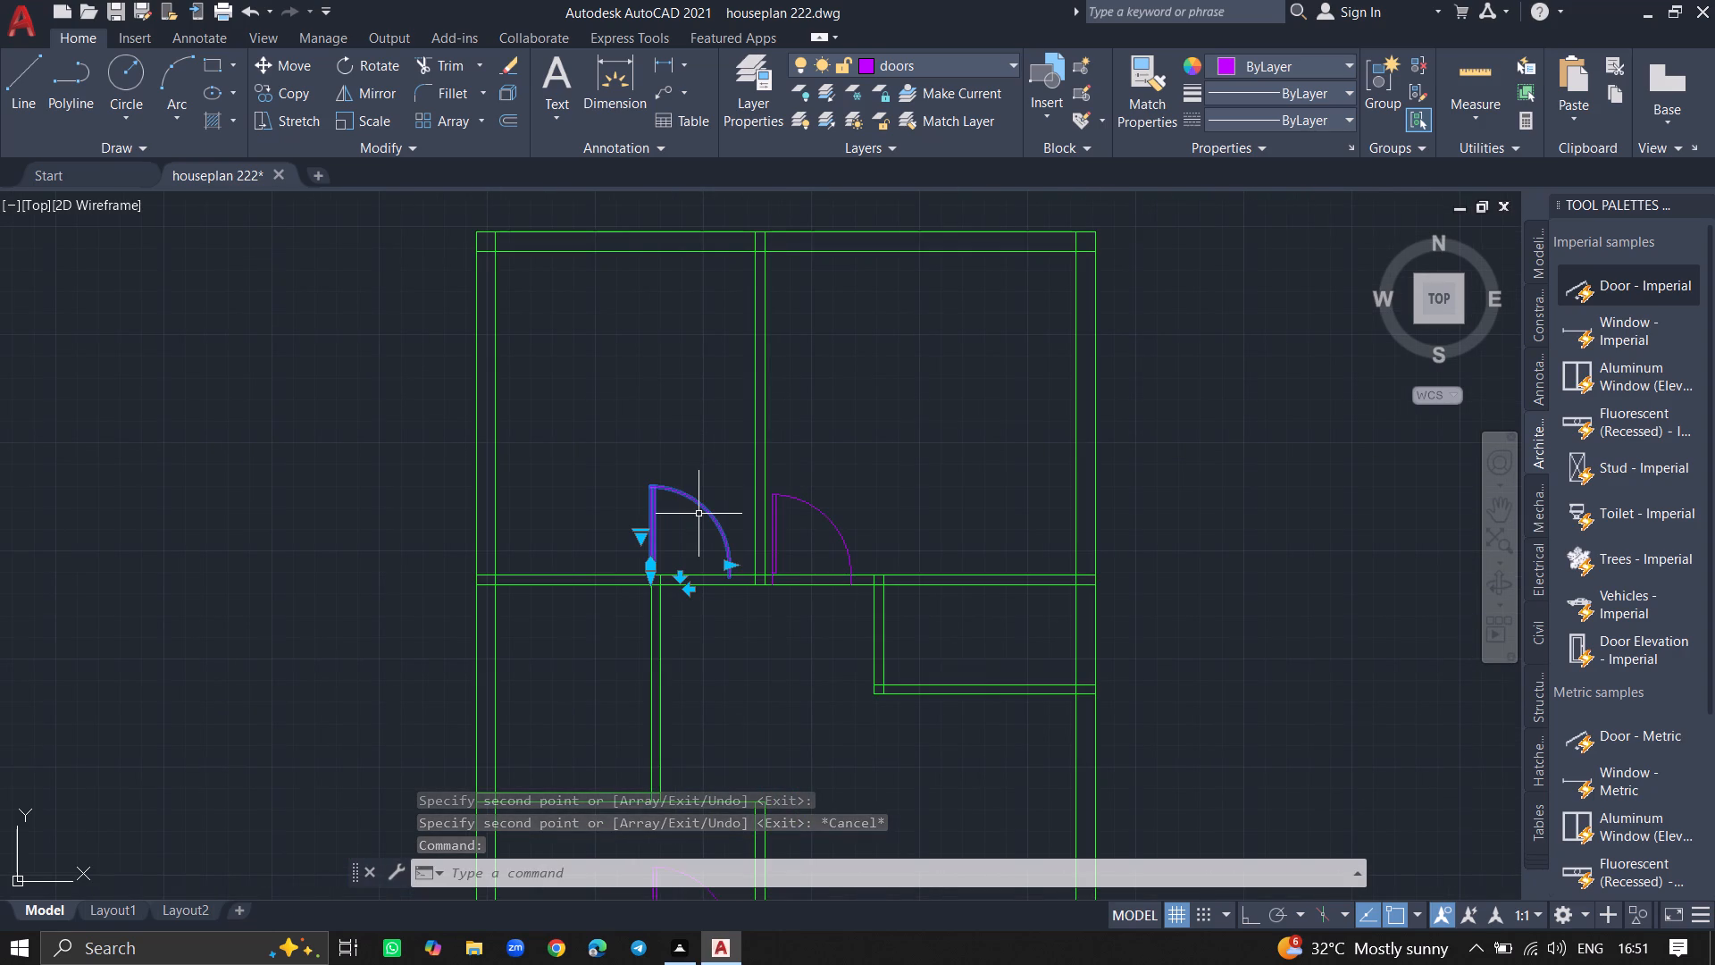
text(mi)
text(rr)
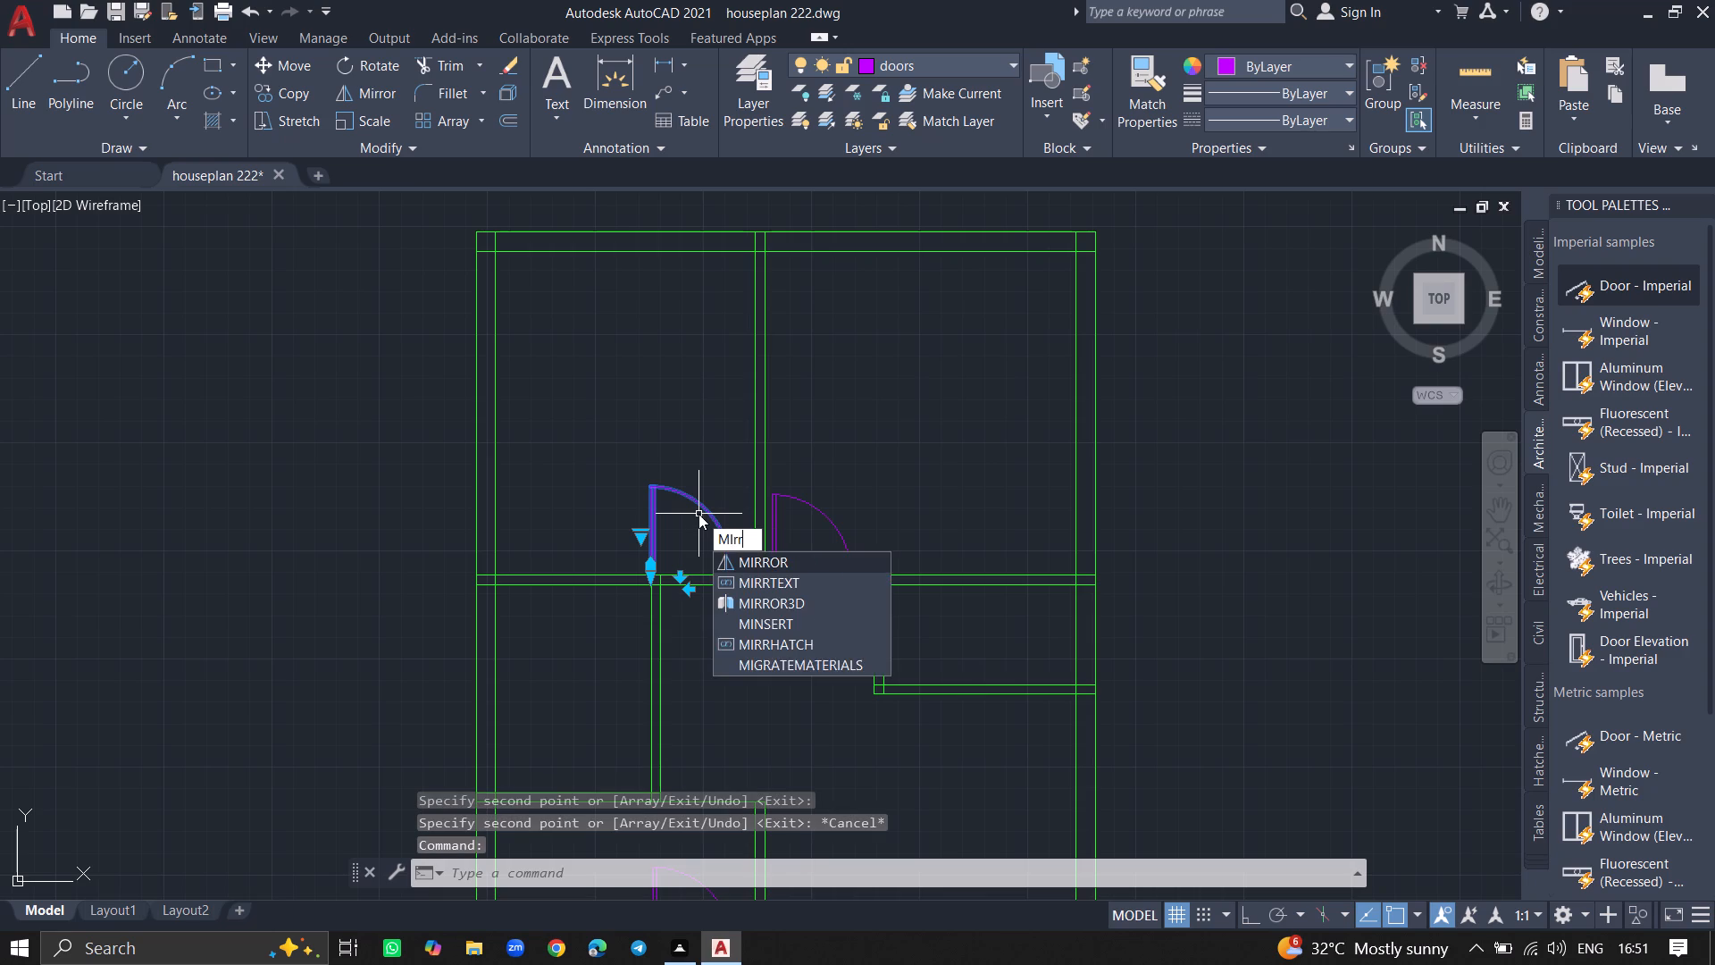
key(Return)
ctrl+scroll(699, 514, up, 4)
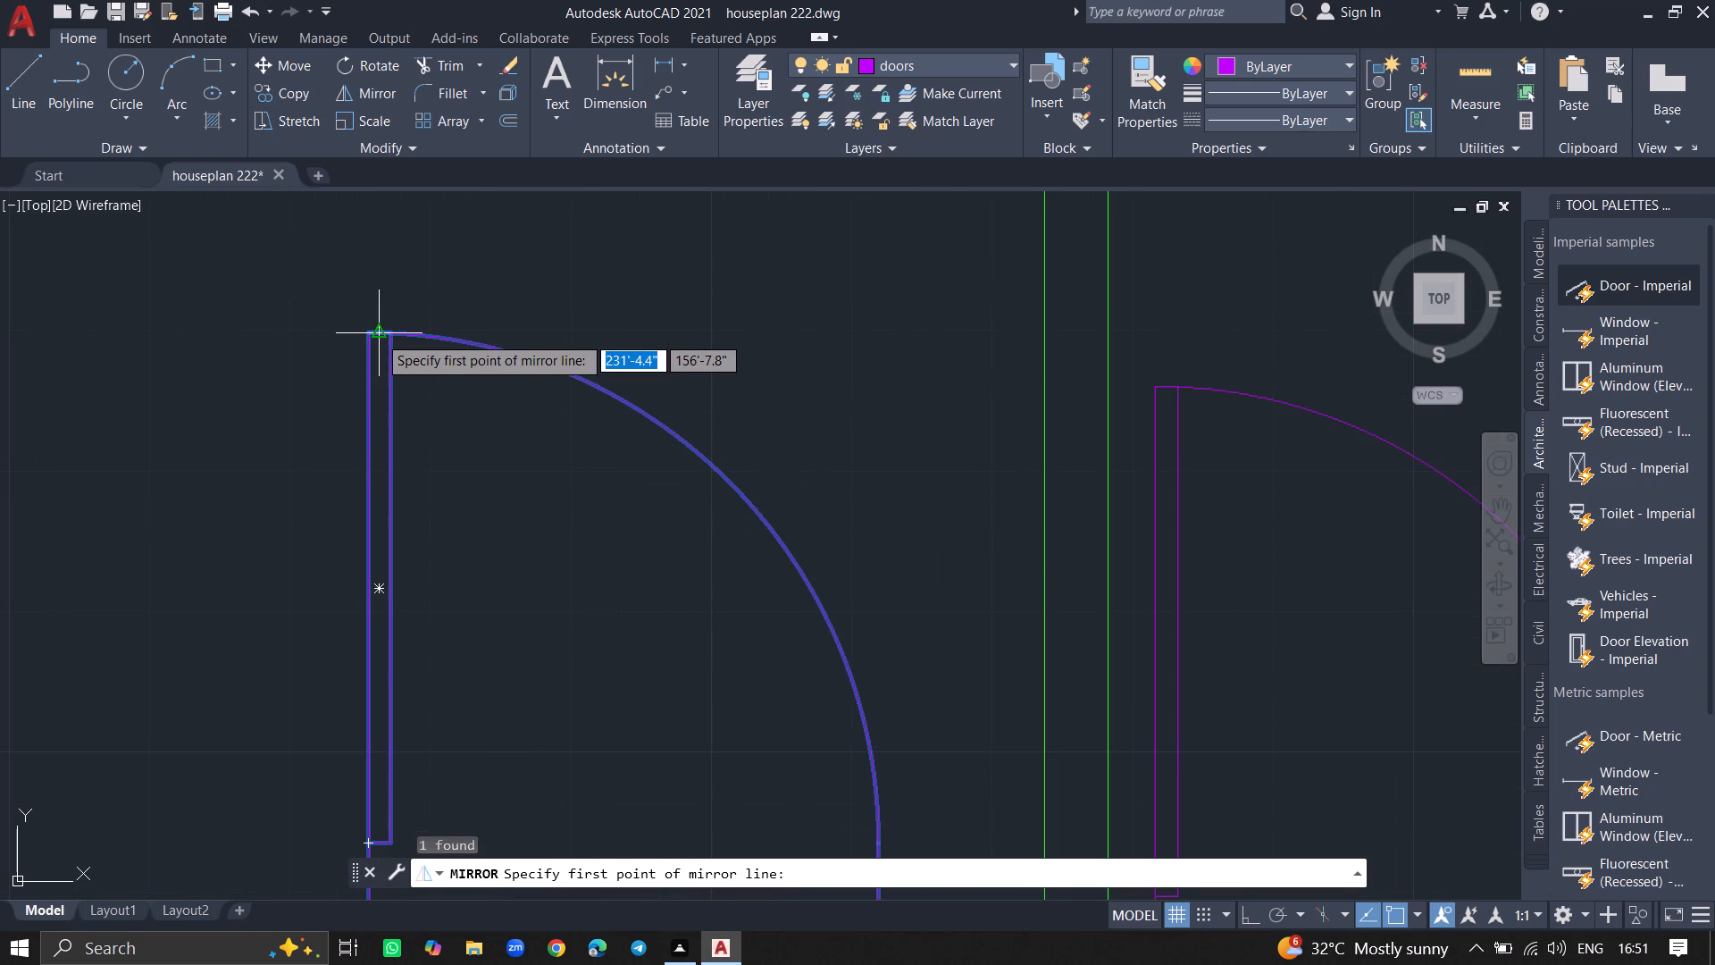
click(378, 335)
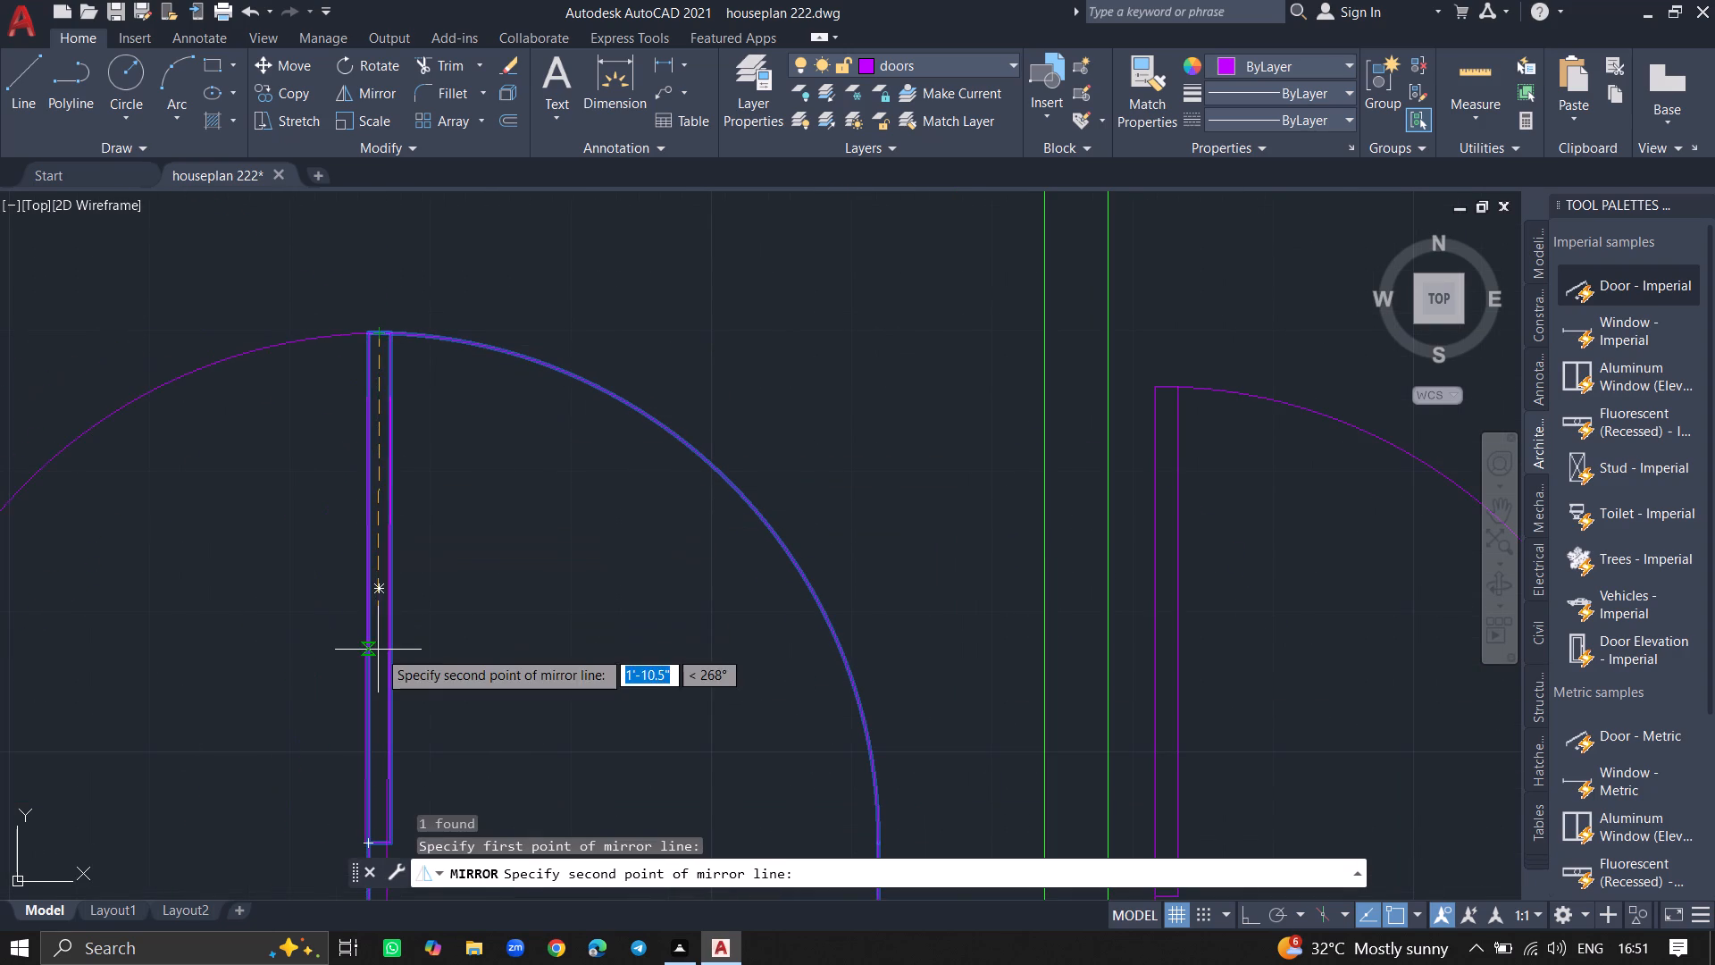
ctrl+scroll(378, 712, down, 2)
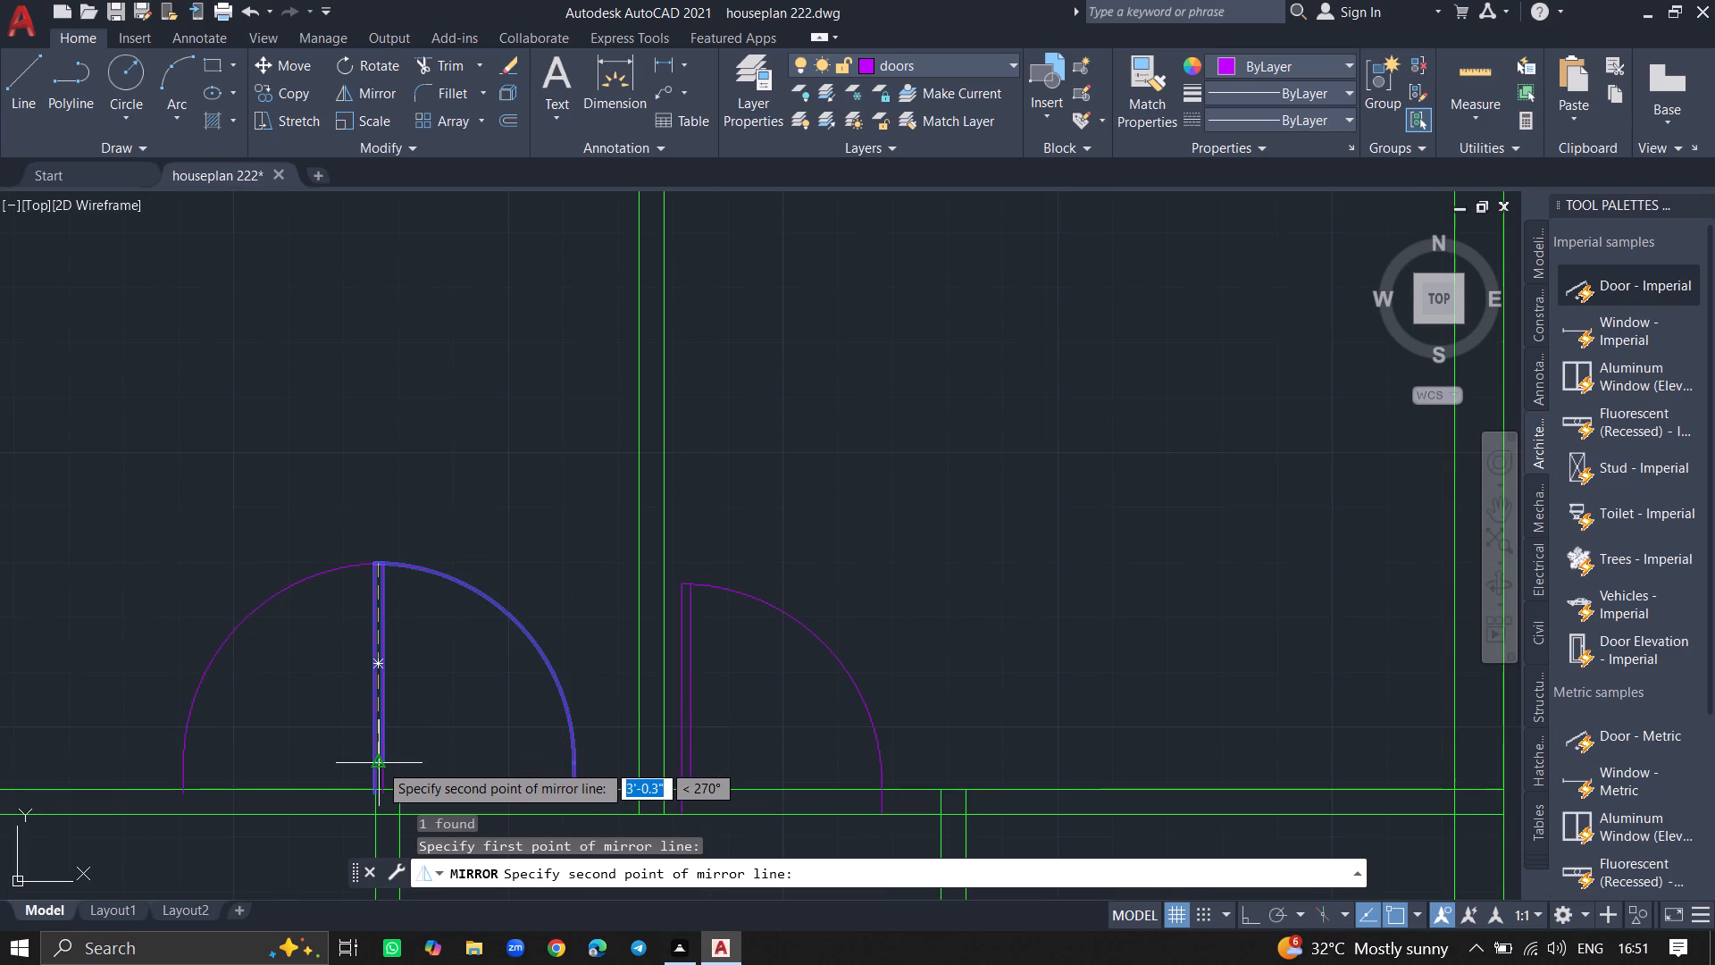
ctrl+scroll(379, 763, up, 4)
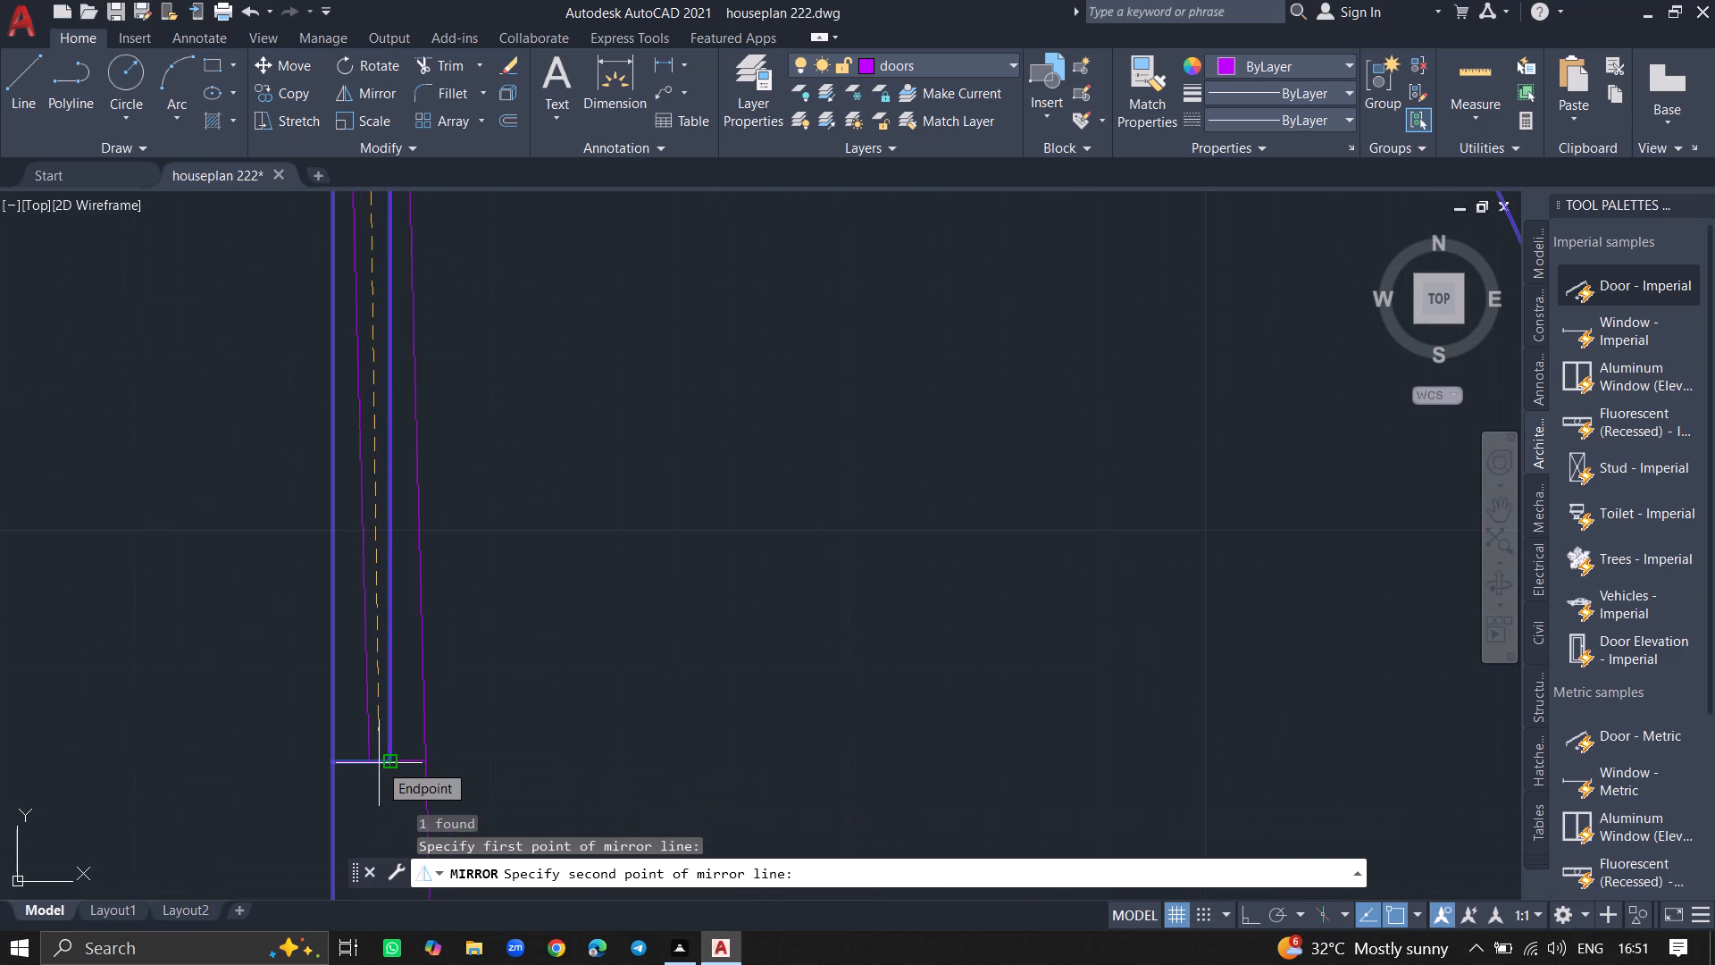
ctrl+scroll(388, 763, down, 2)
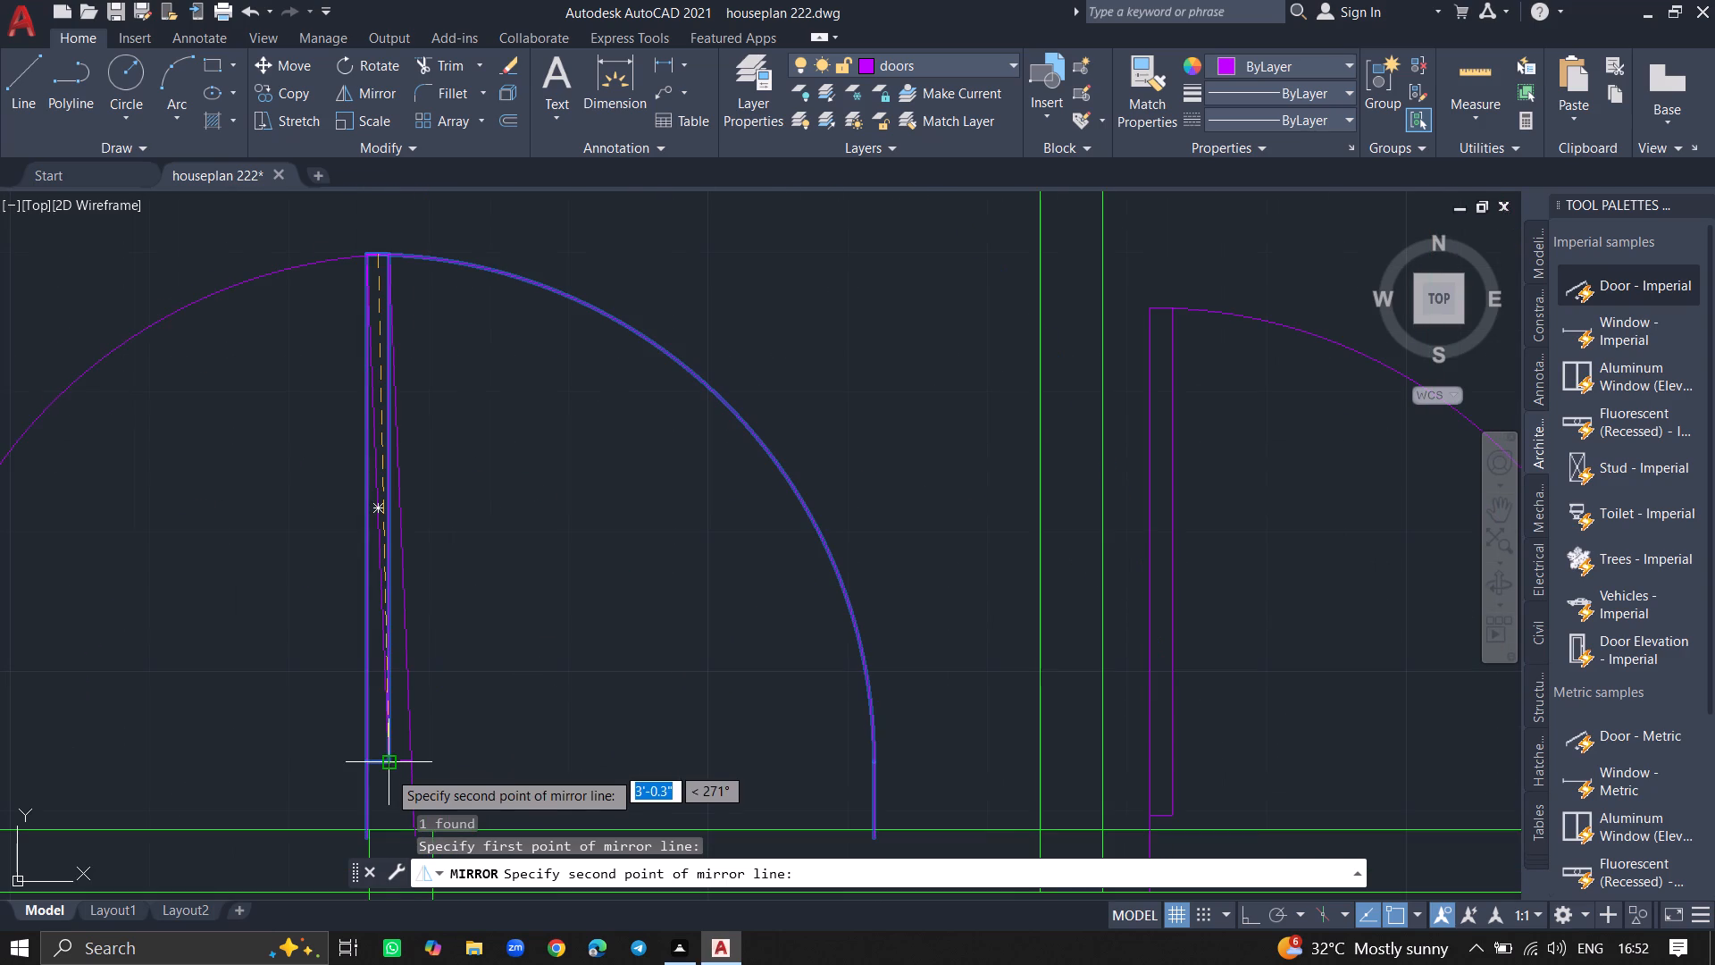
ctrl+scroll(382, 829, down, 3)
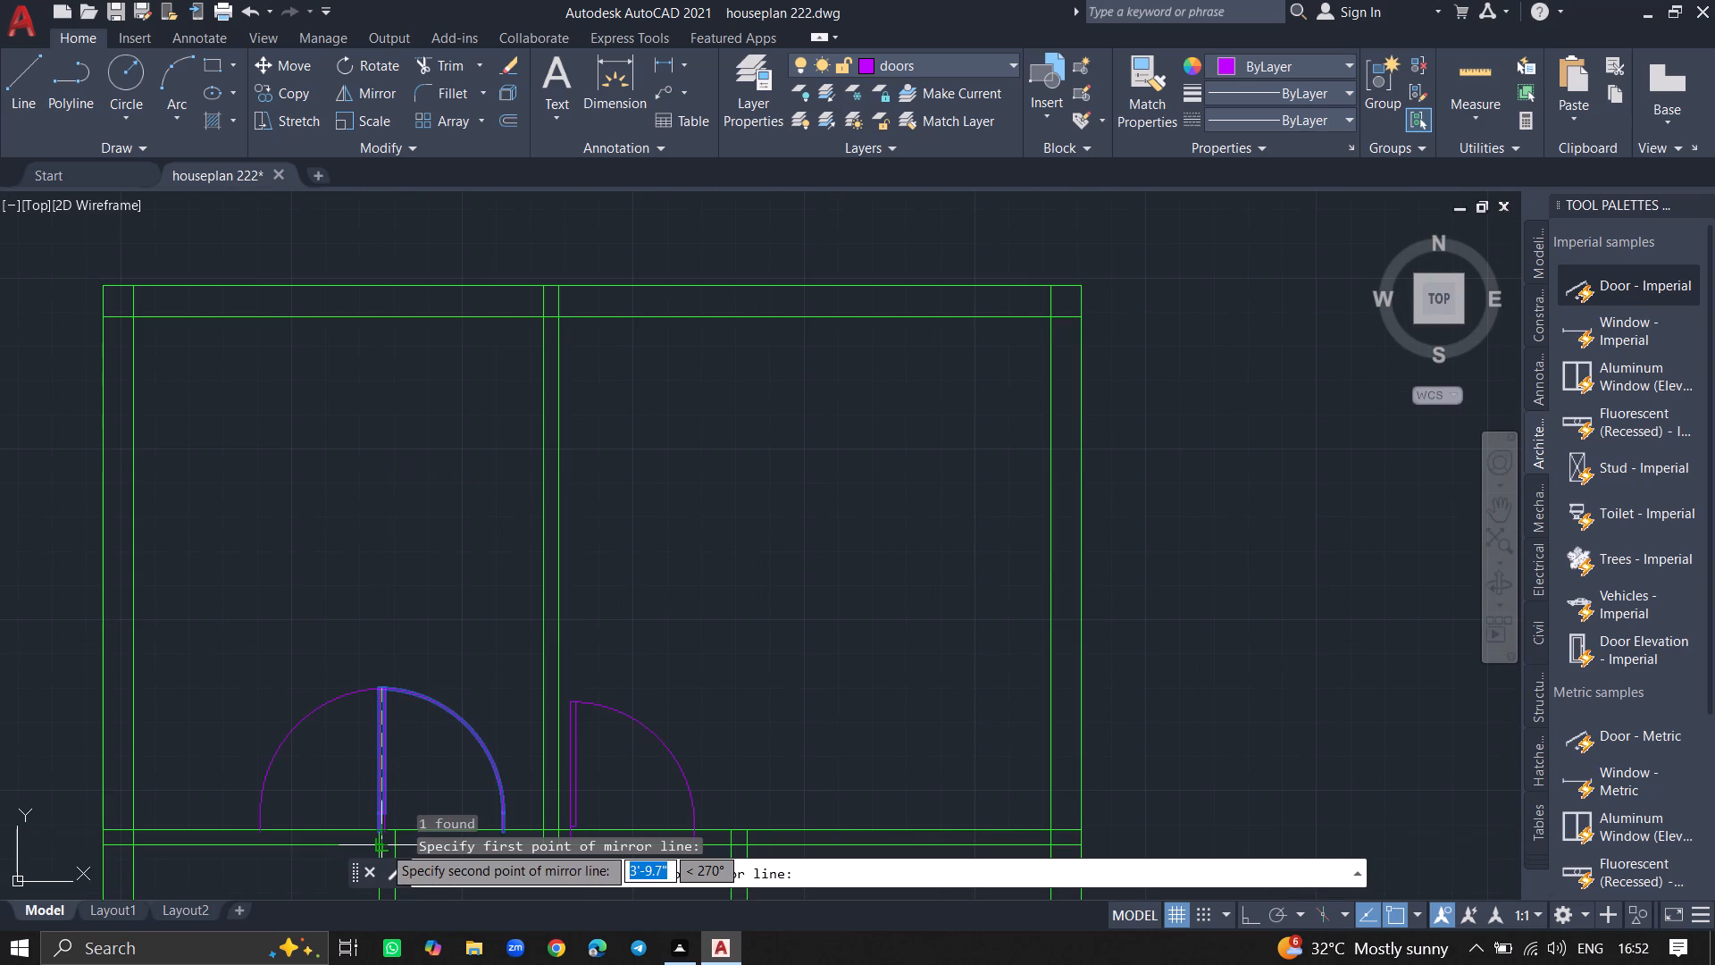
ctrl+scroll(381, 845, up, 4)
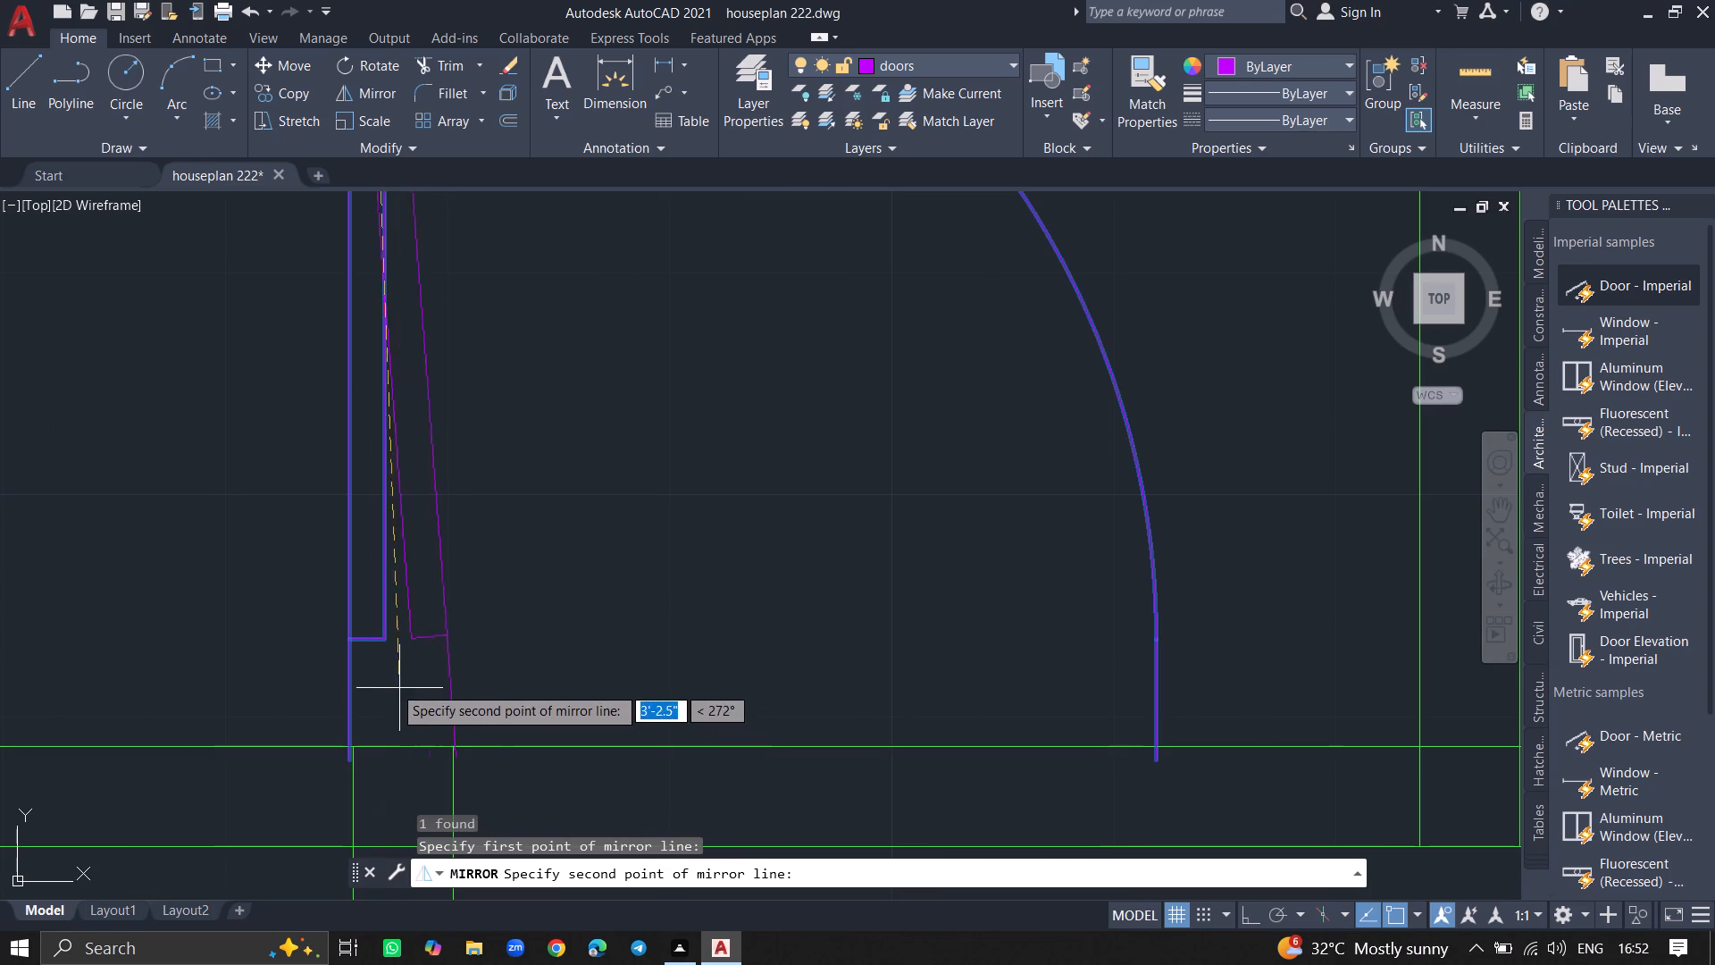
click(362, 642)
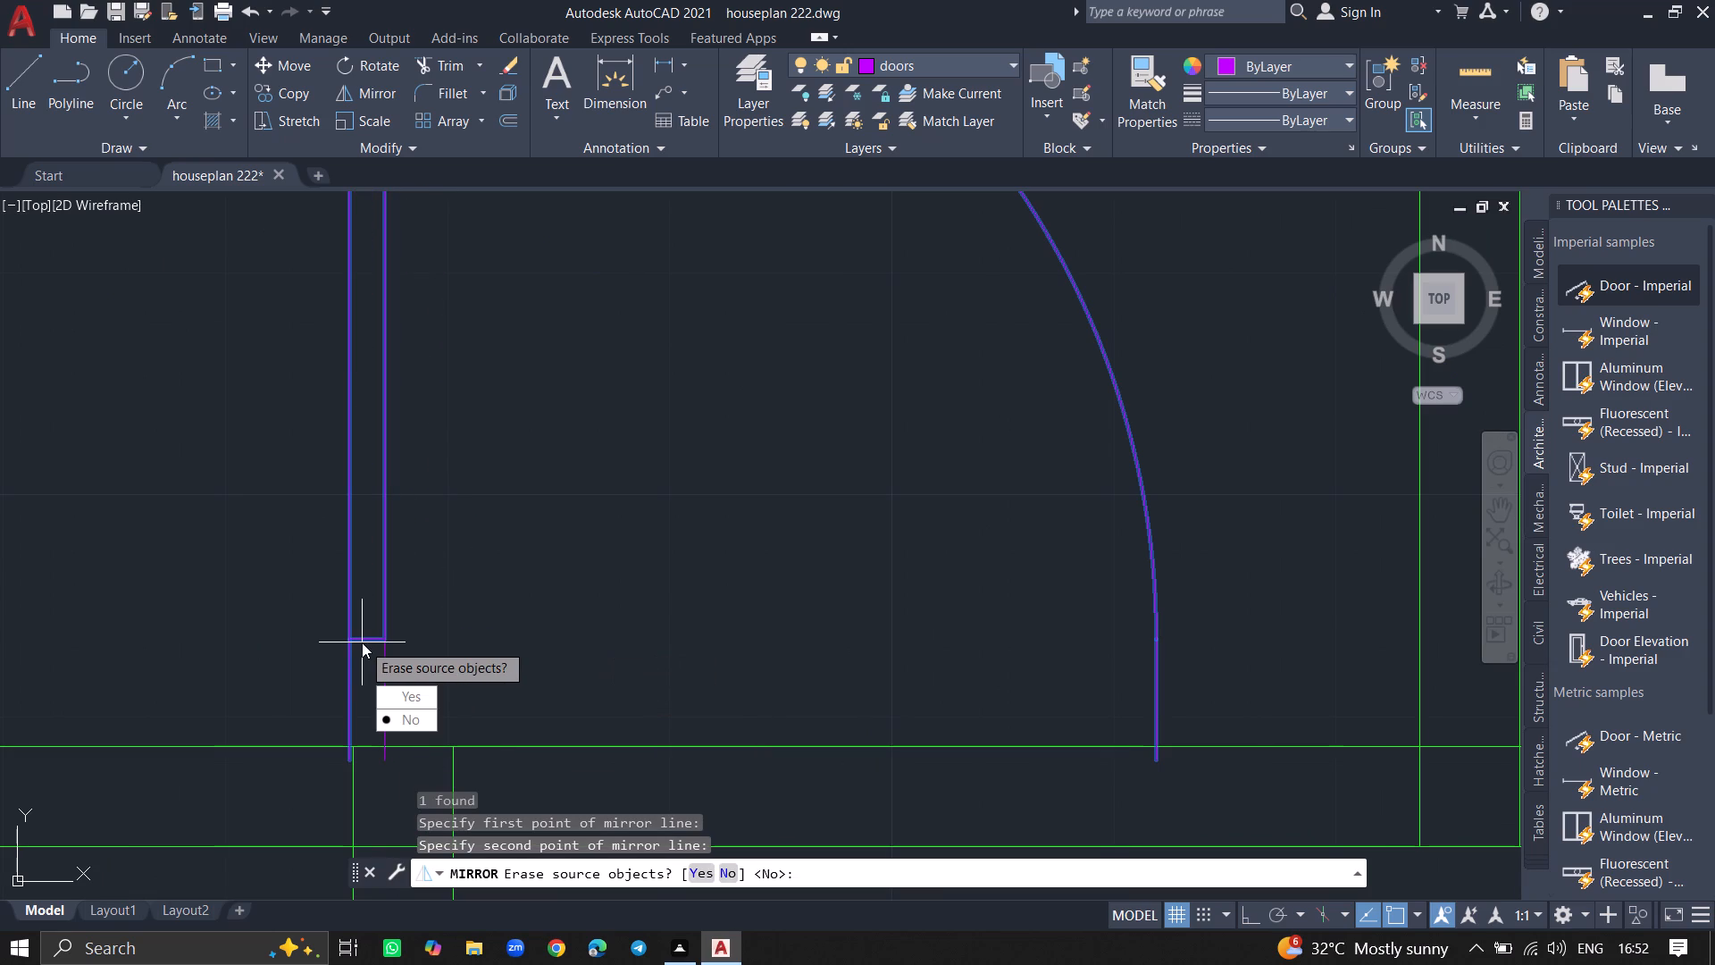
drag(394, 700, 362, 642)
Move the mirrored door along the upper-left room's bottom wall to just left of the central partition.
click(348, 622)
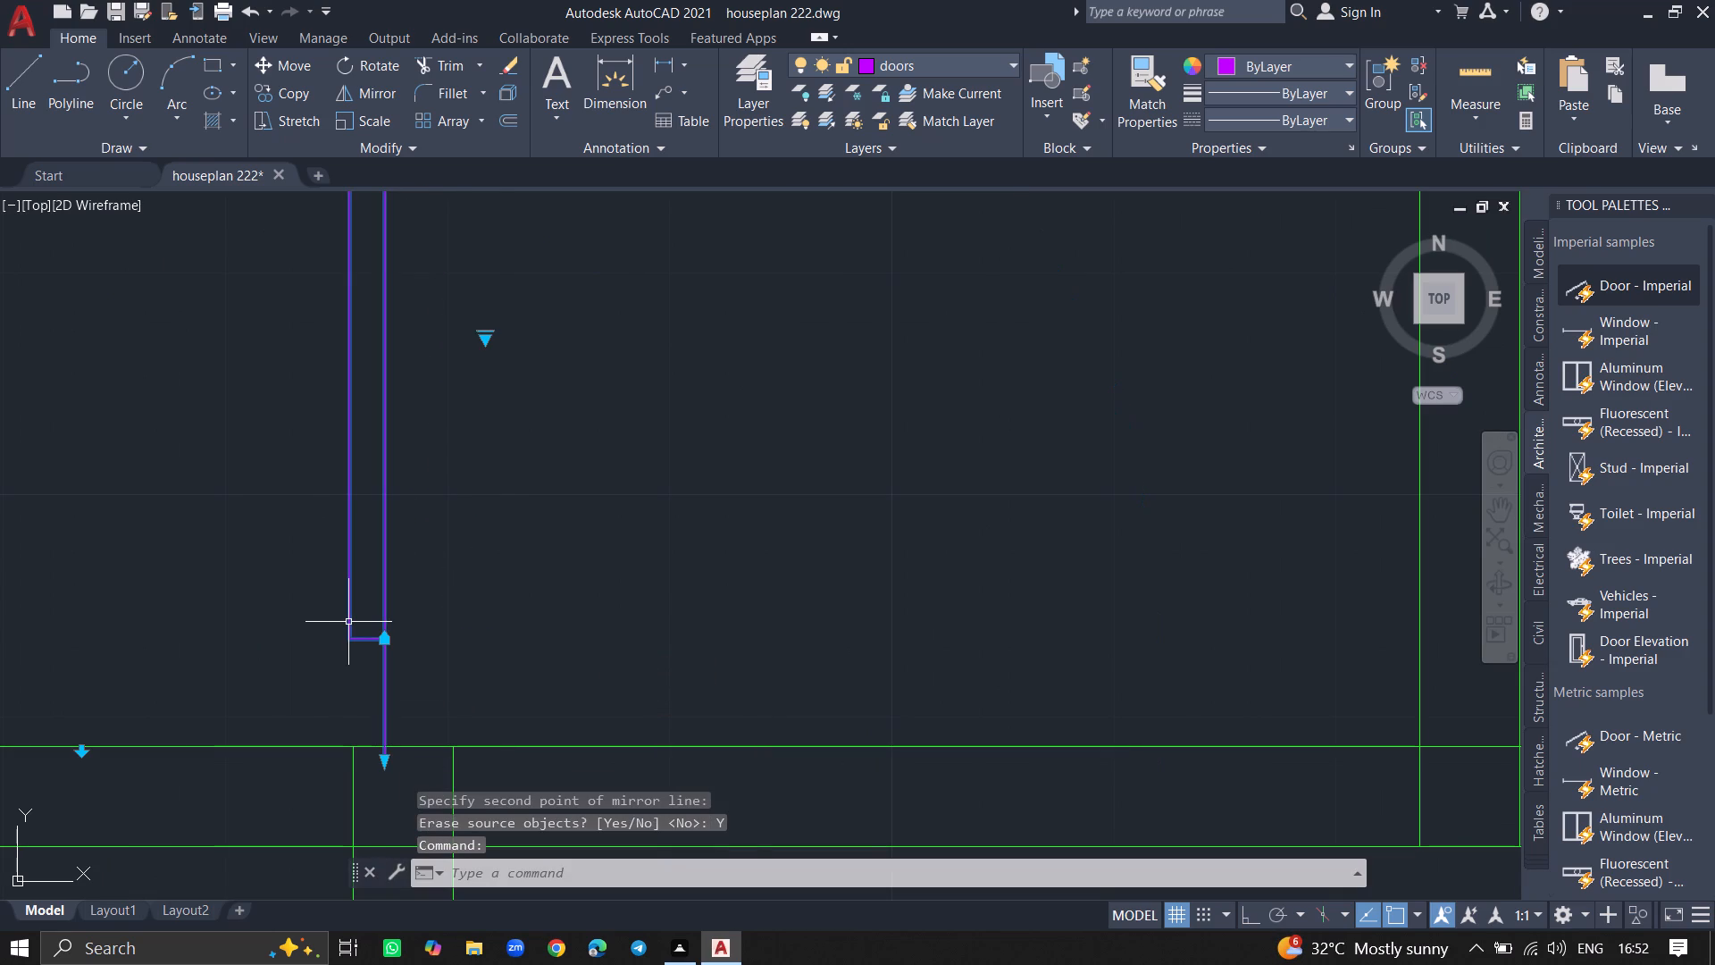
text(move)
key(Return)
click(348, 622)
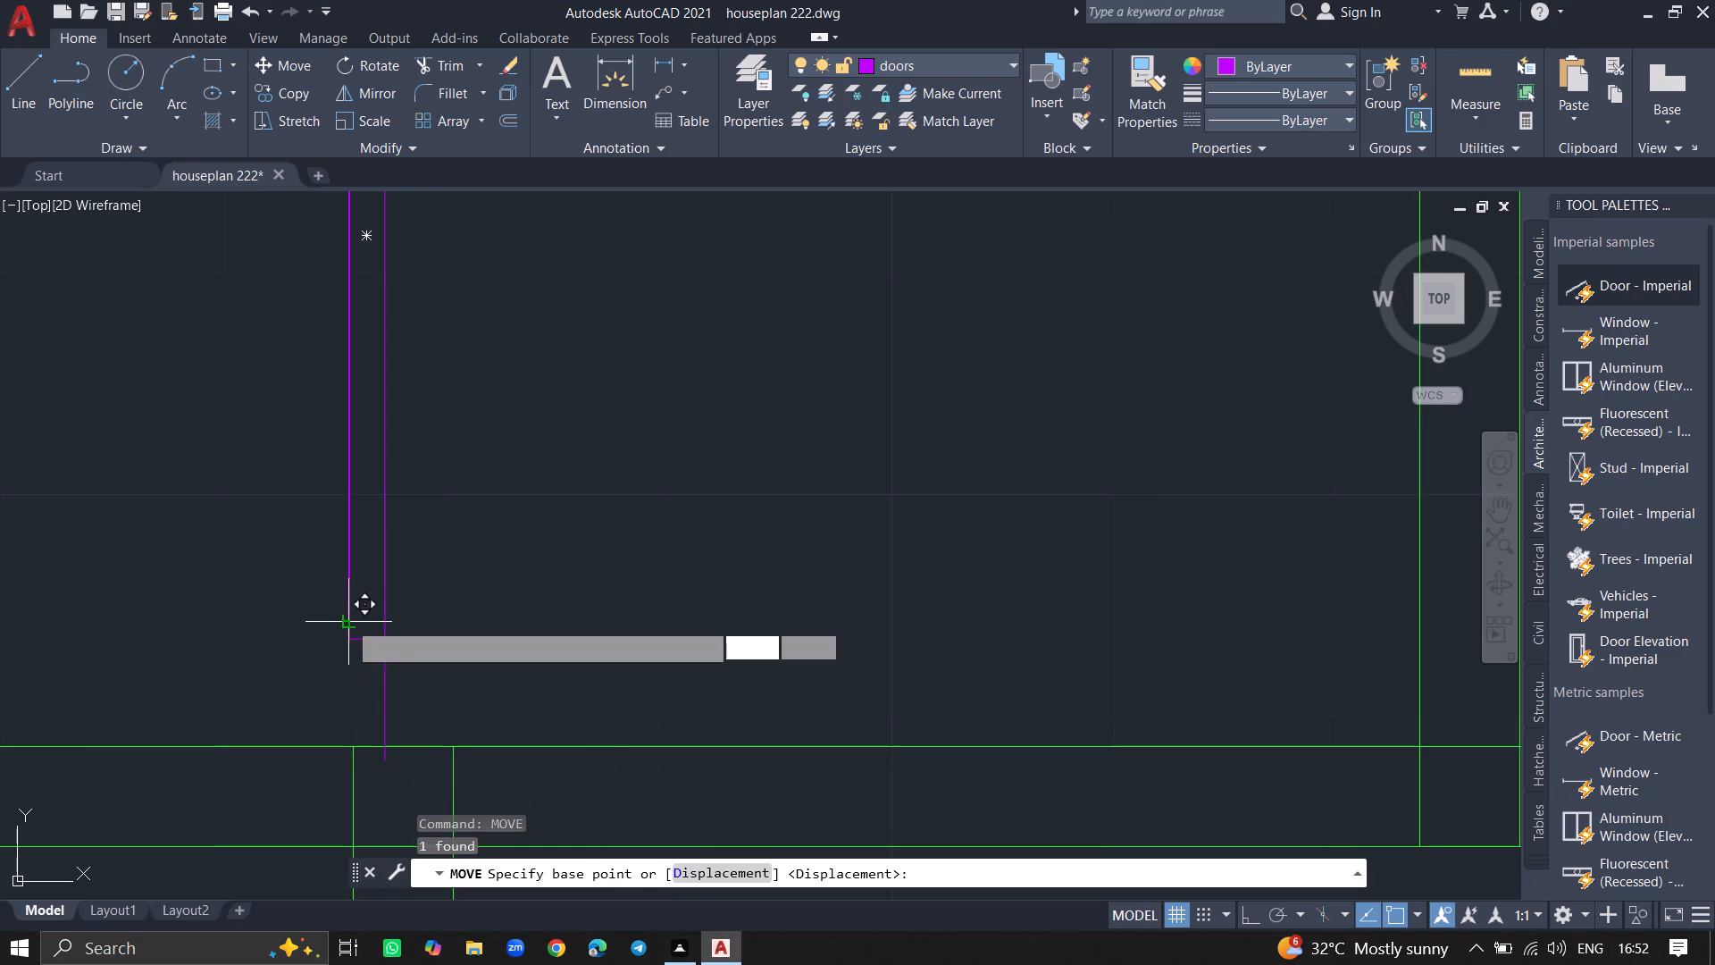
ctrl+scroll(881, 749, down, 1)
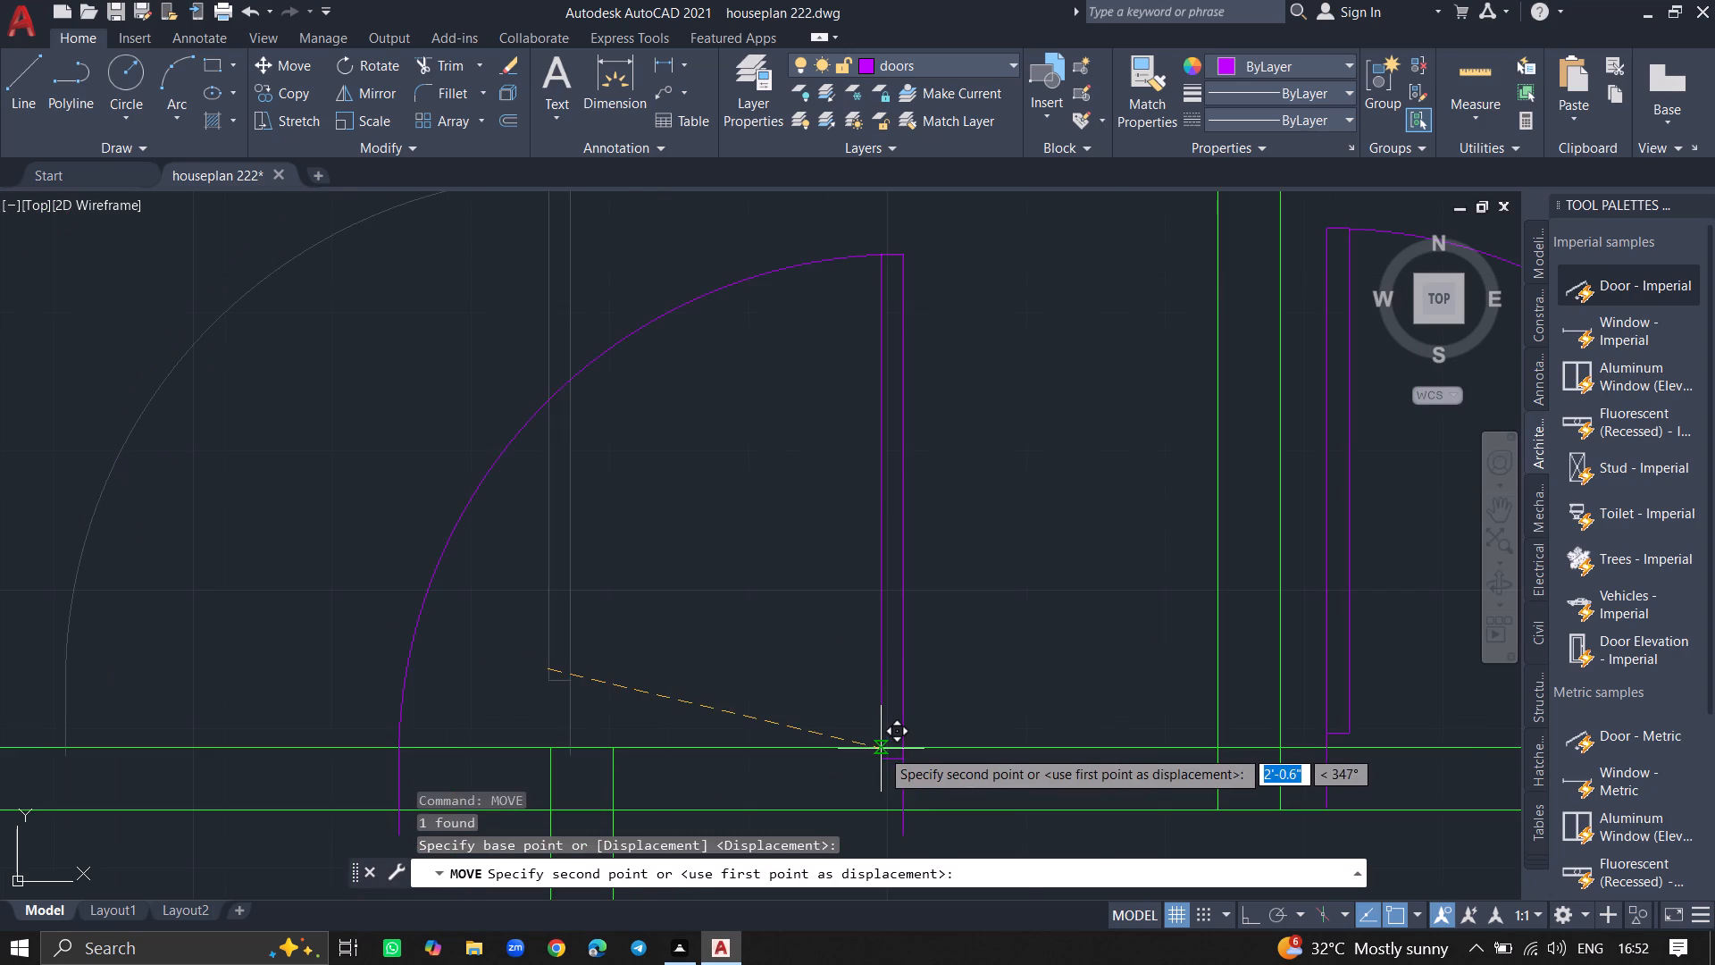
ctrl+scroll(1008, 712, down, 1)
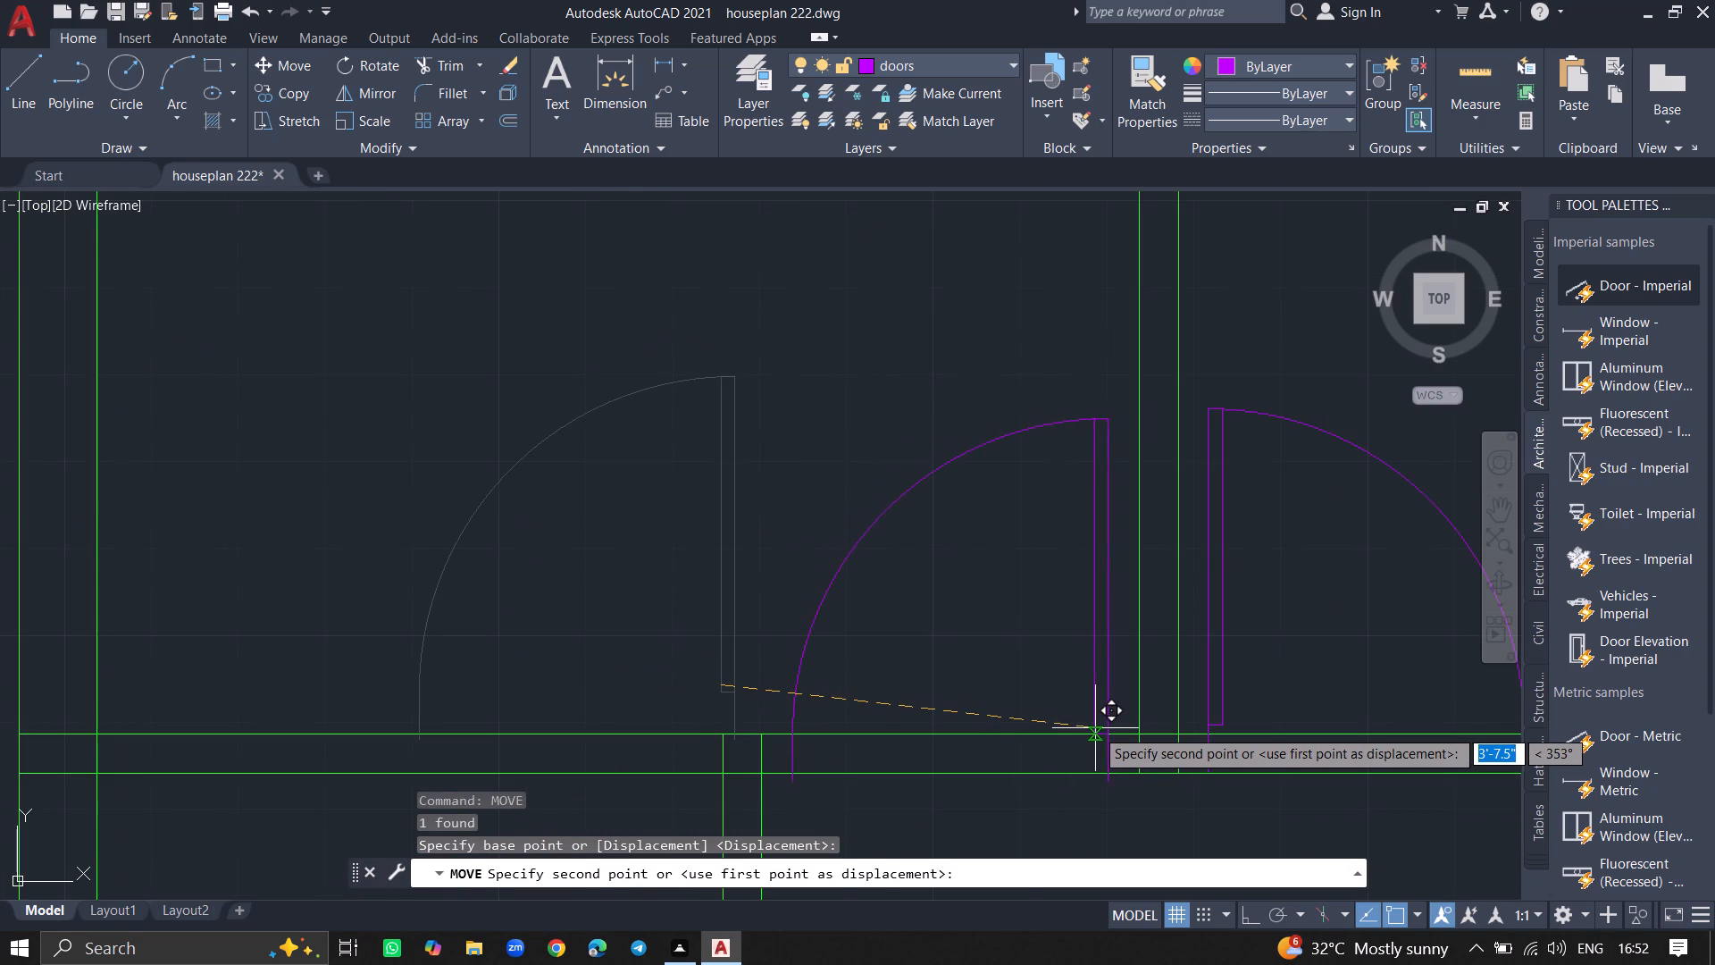
click(1100, 729)
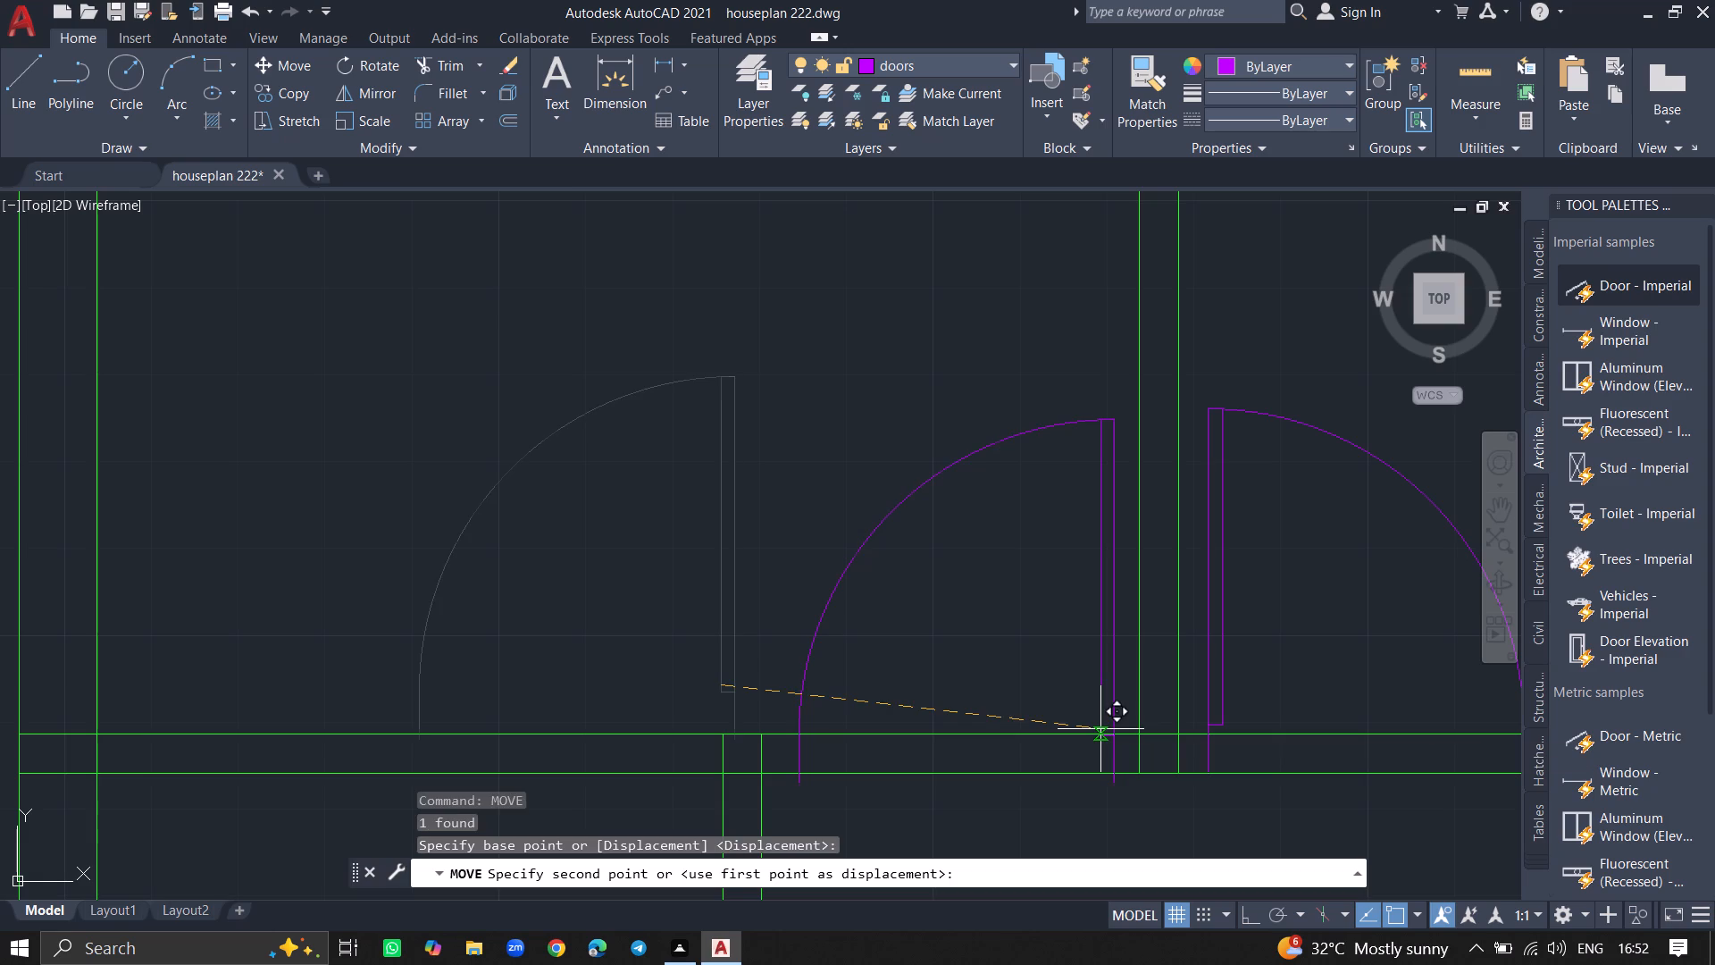
Move the lower-right room's door down about 3' onto the plan's bottom exterior wall, just right of the partition.
ctrl+scroll(1097, 685, down, 1)
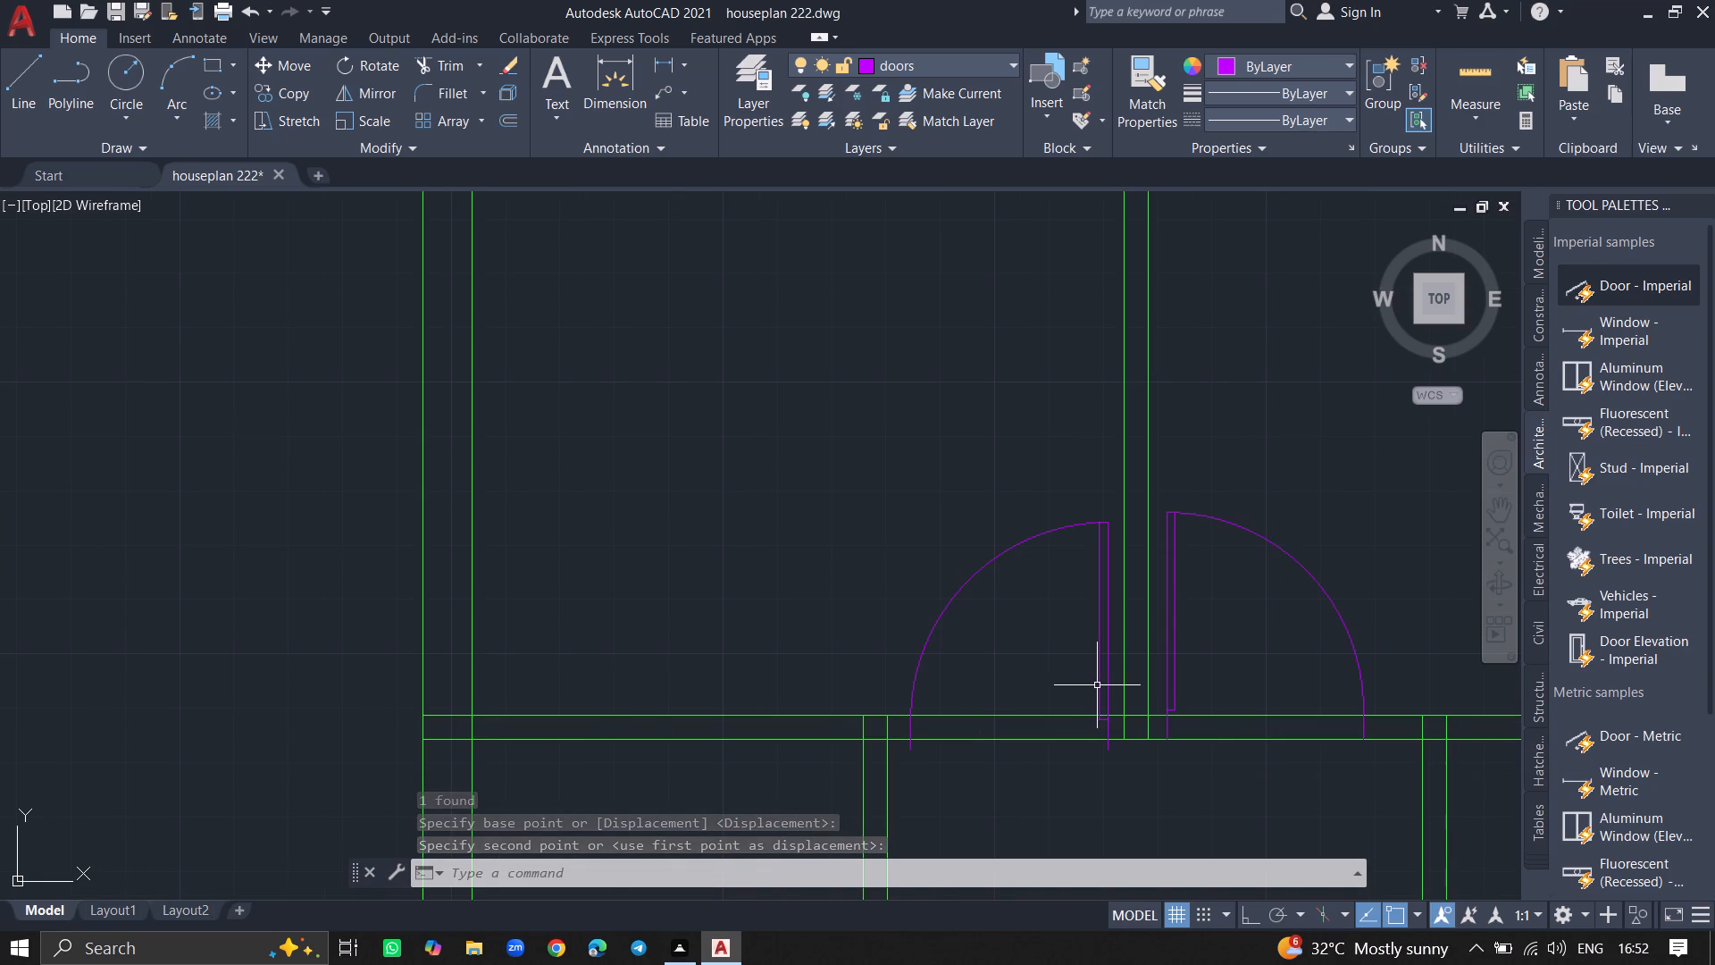
ctrl+scroll(1097, 685, down, 2)
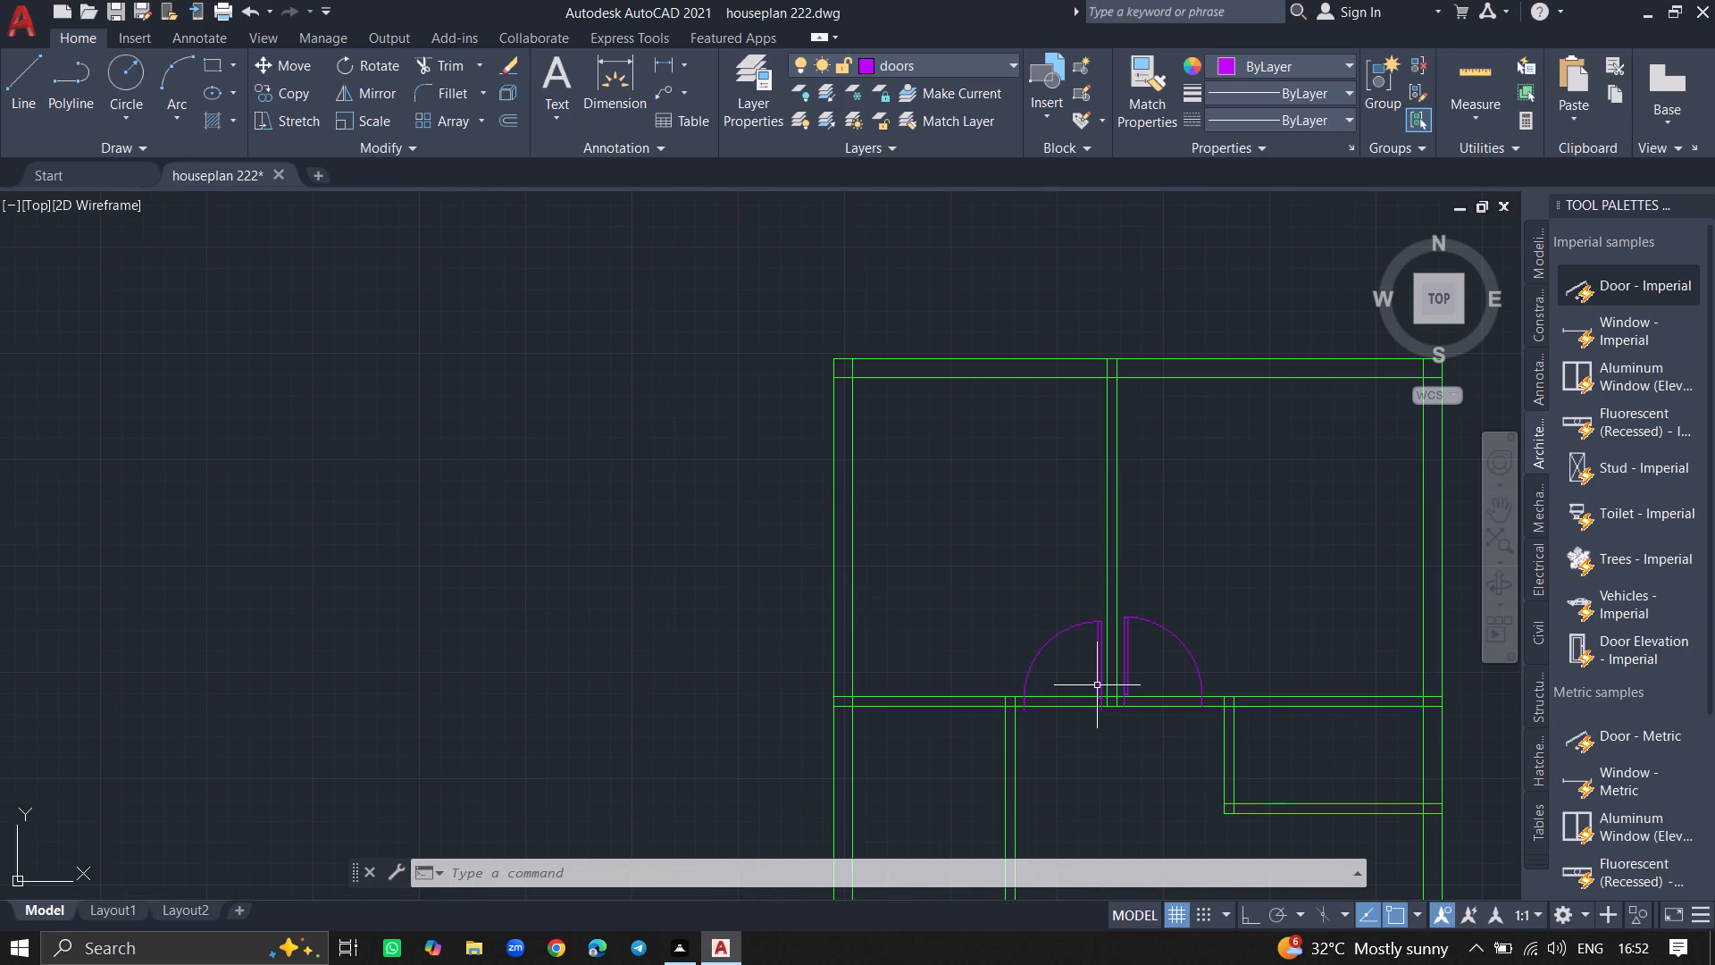
ctrl+scroll(1097, 685, down, 6)
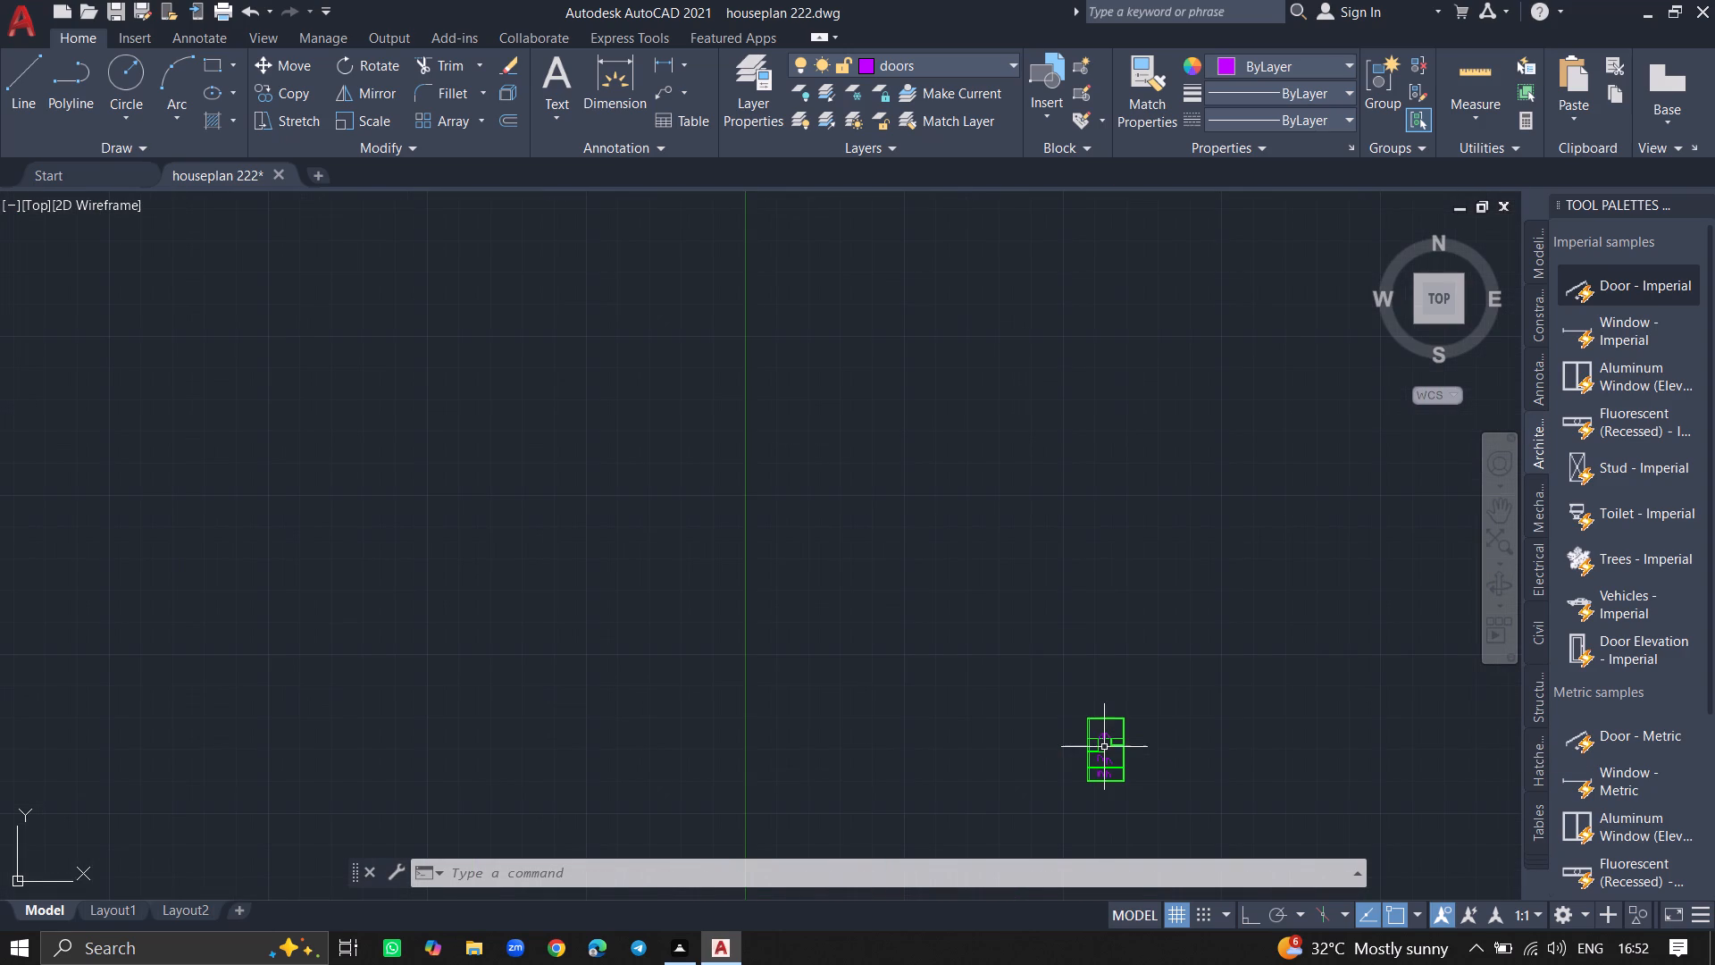
ctrl+scroll(1107, 785, up, 8)
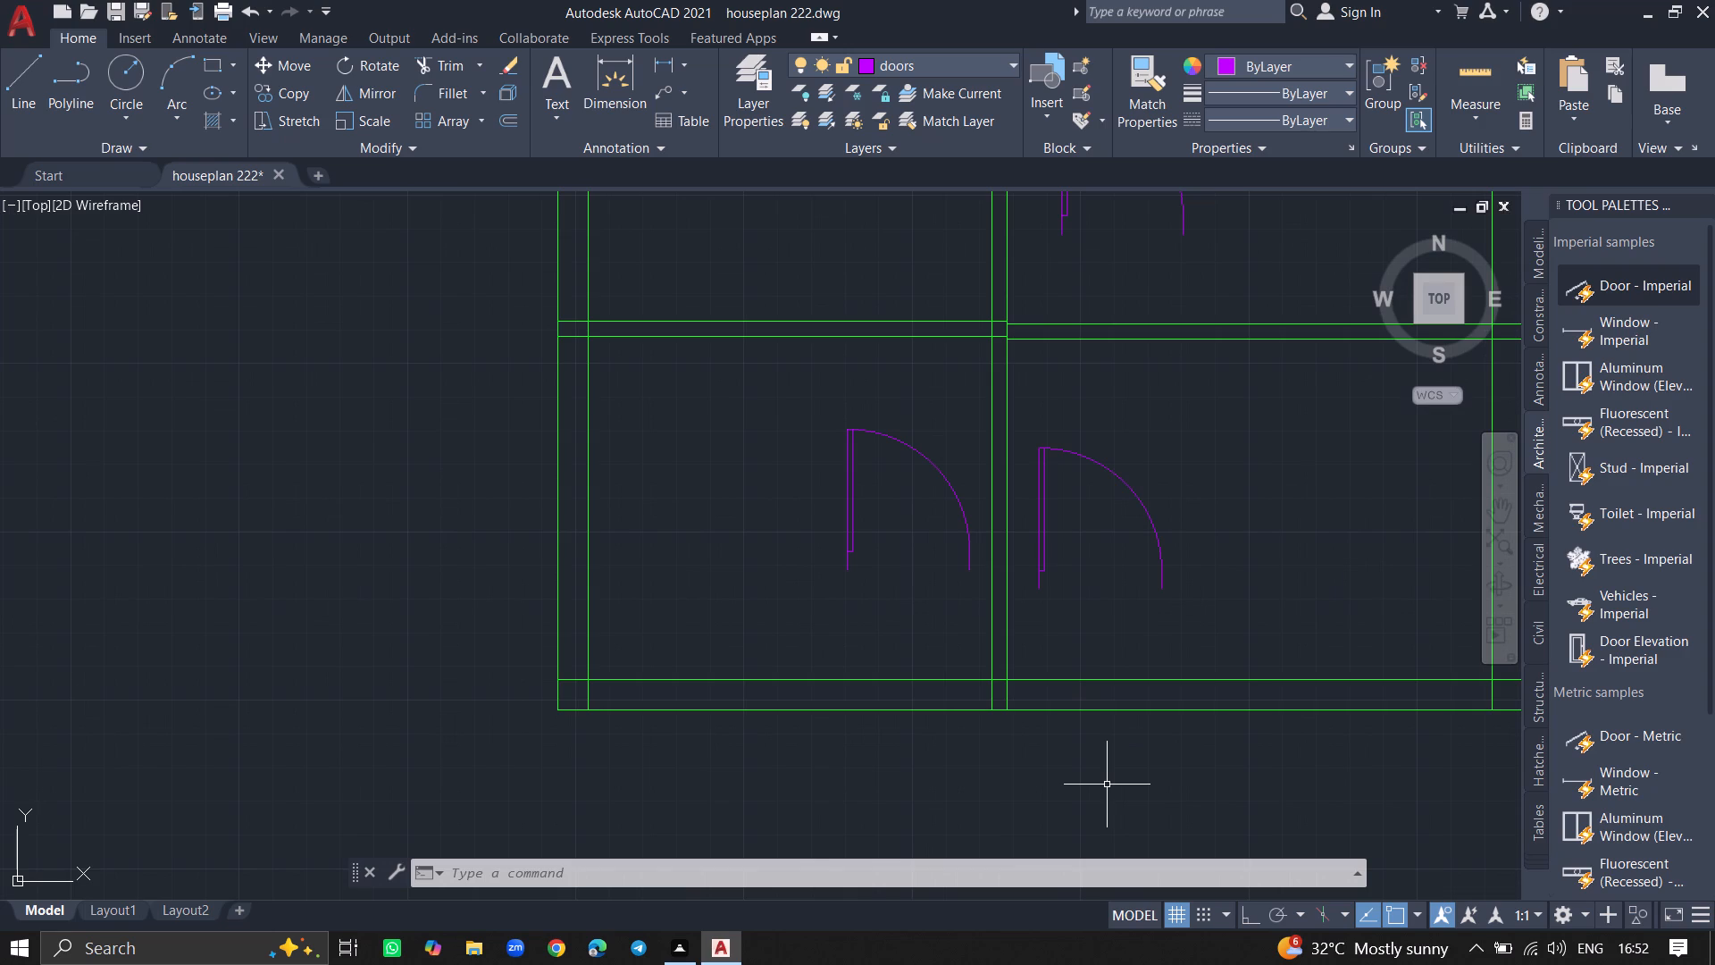
ctrl+scroll(1107, 785, down, 3)
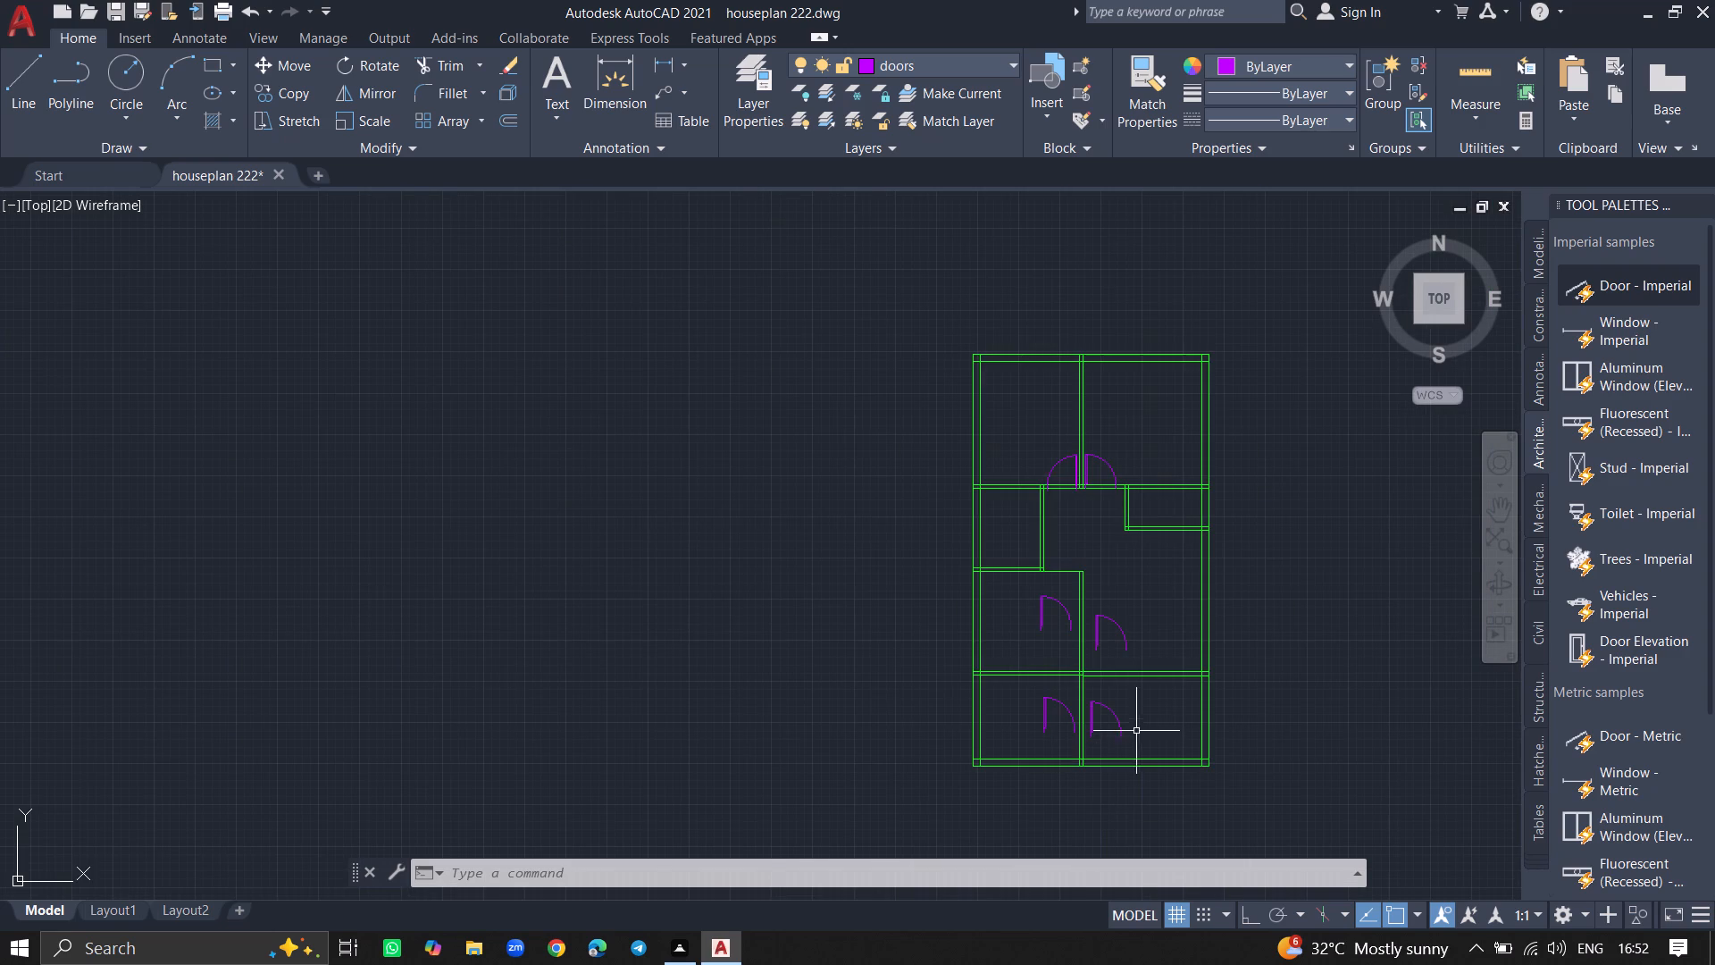
click(1123, 727)
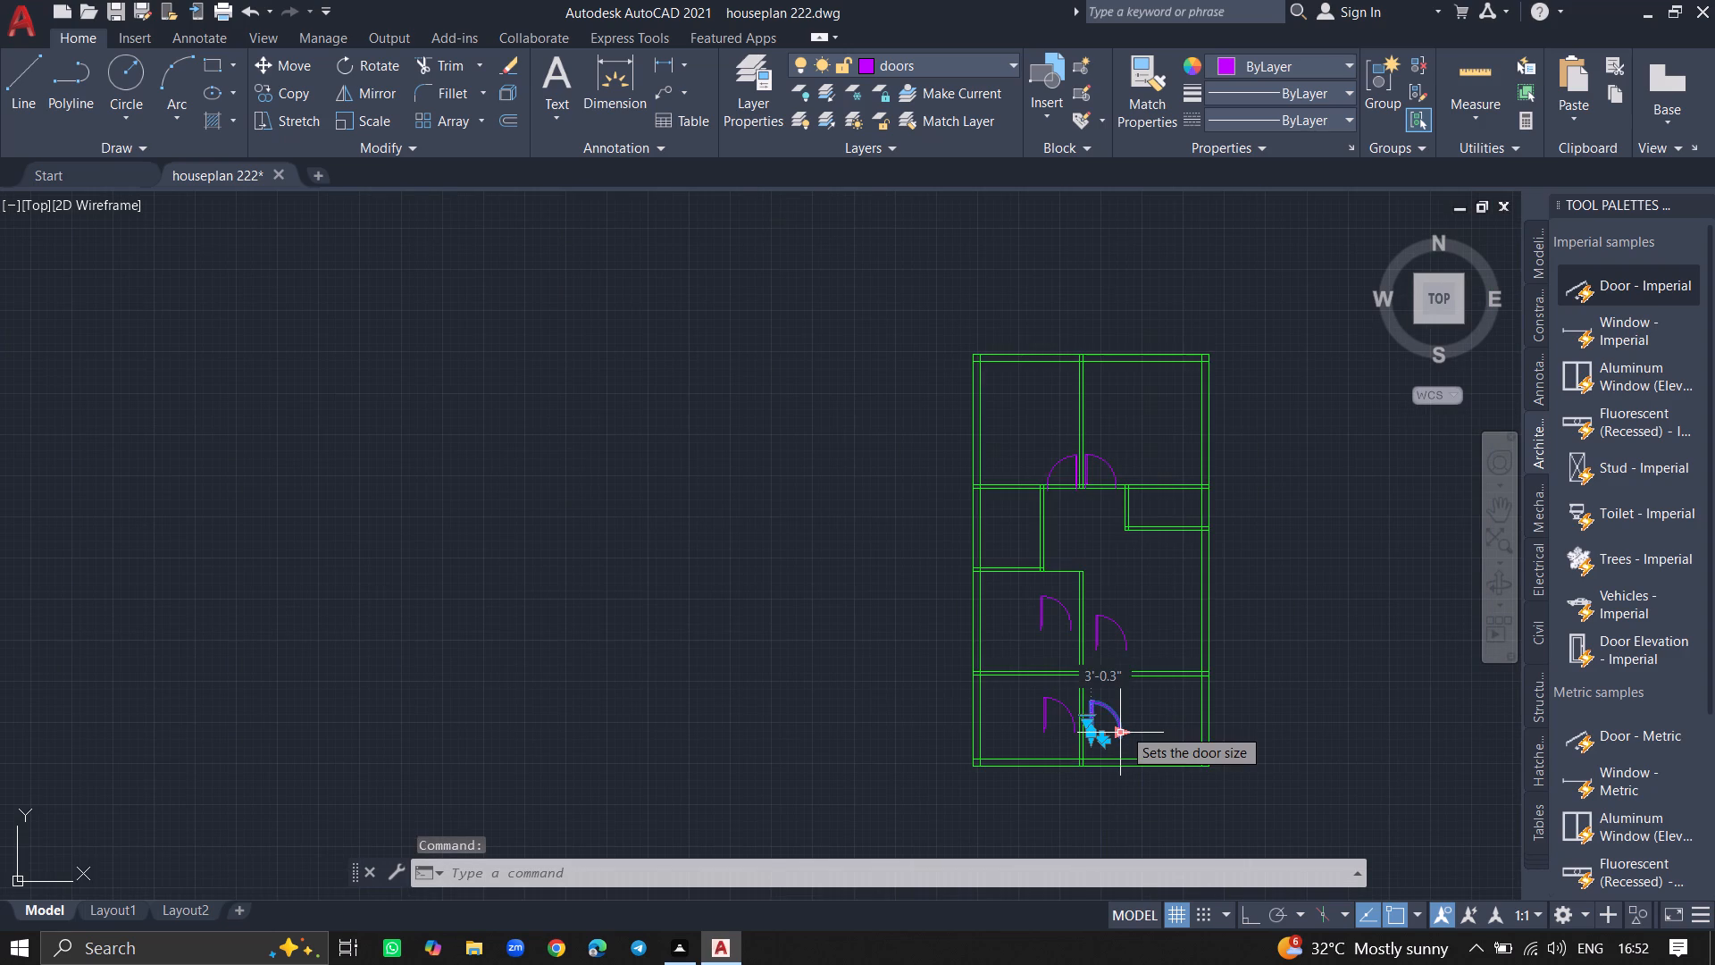
text(move)
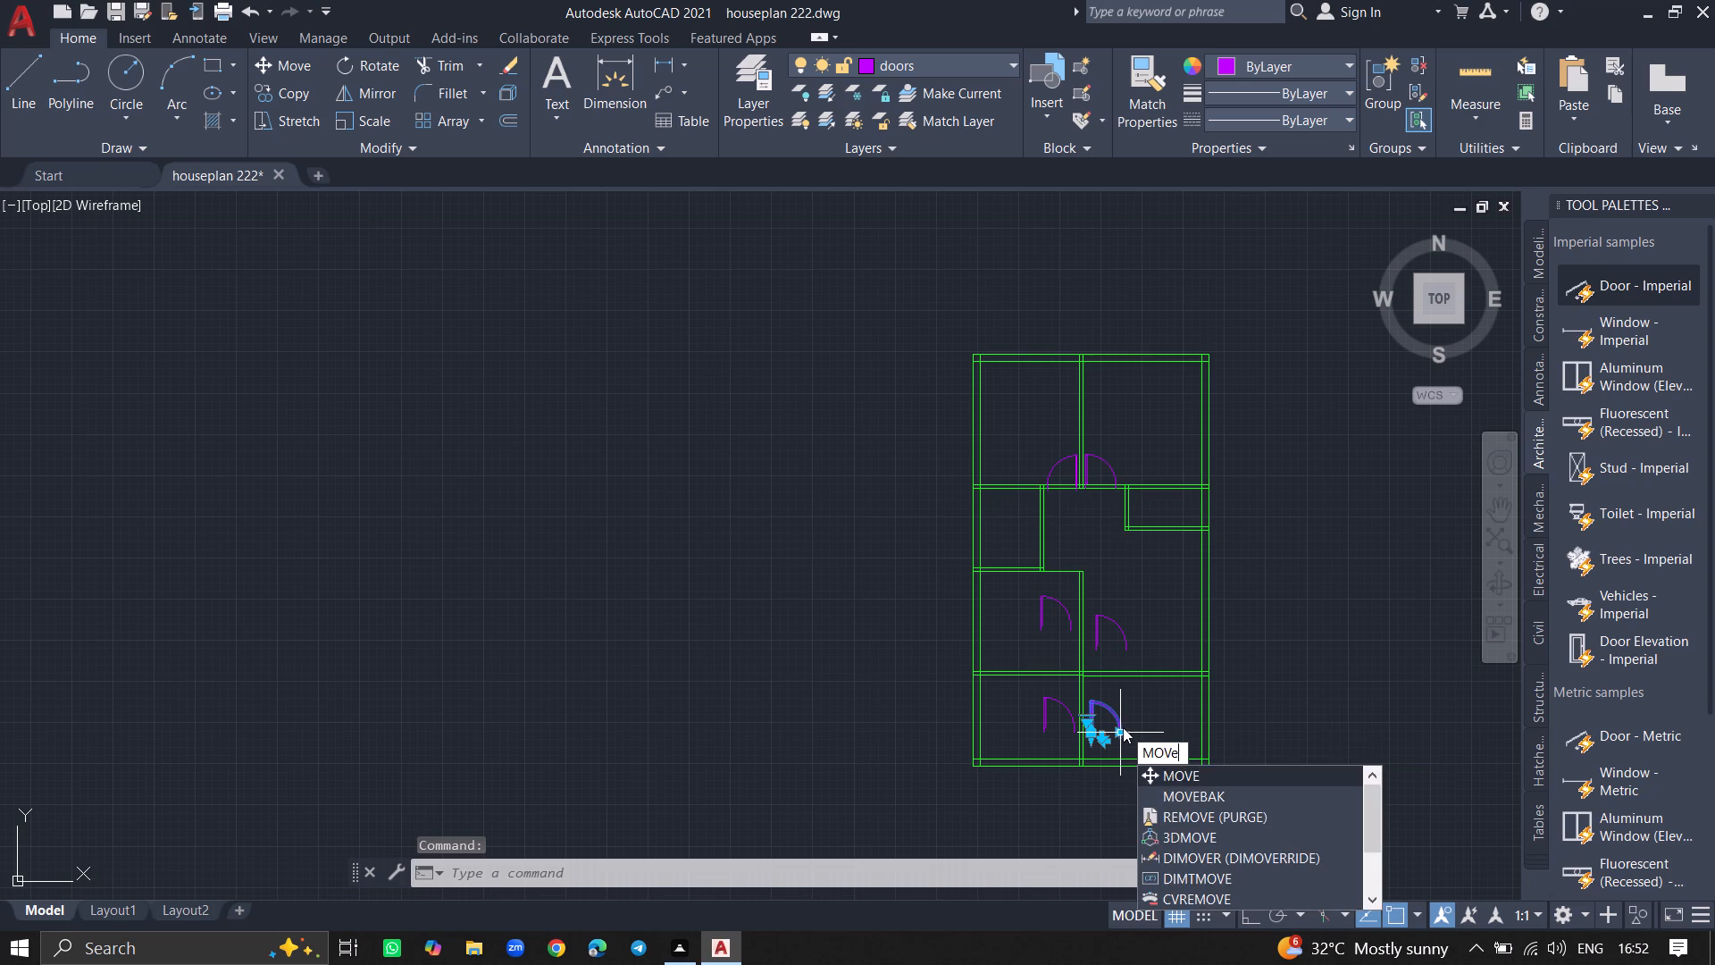
key(Return)
click(1116, 717)
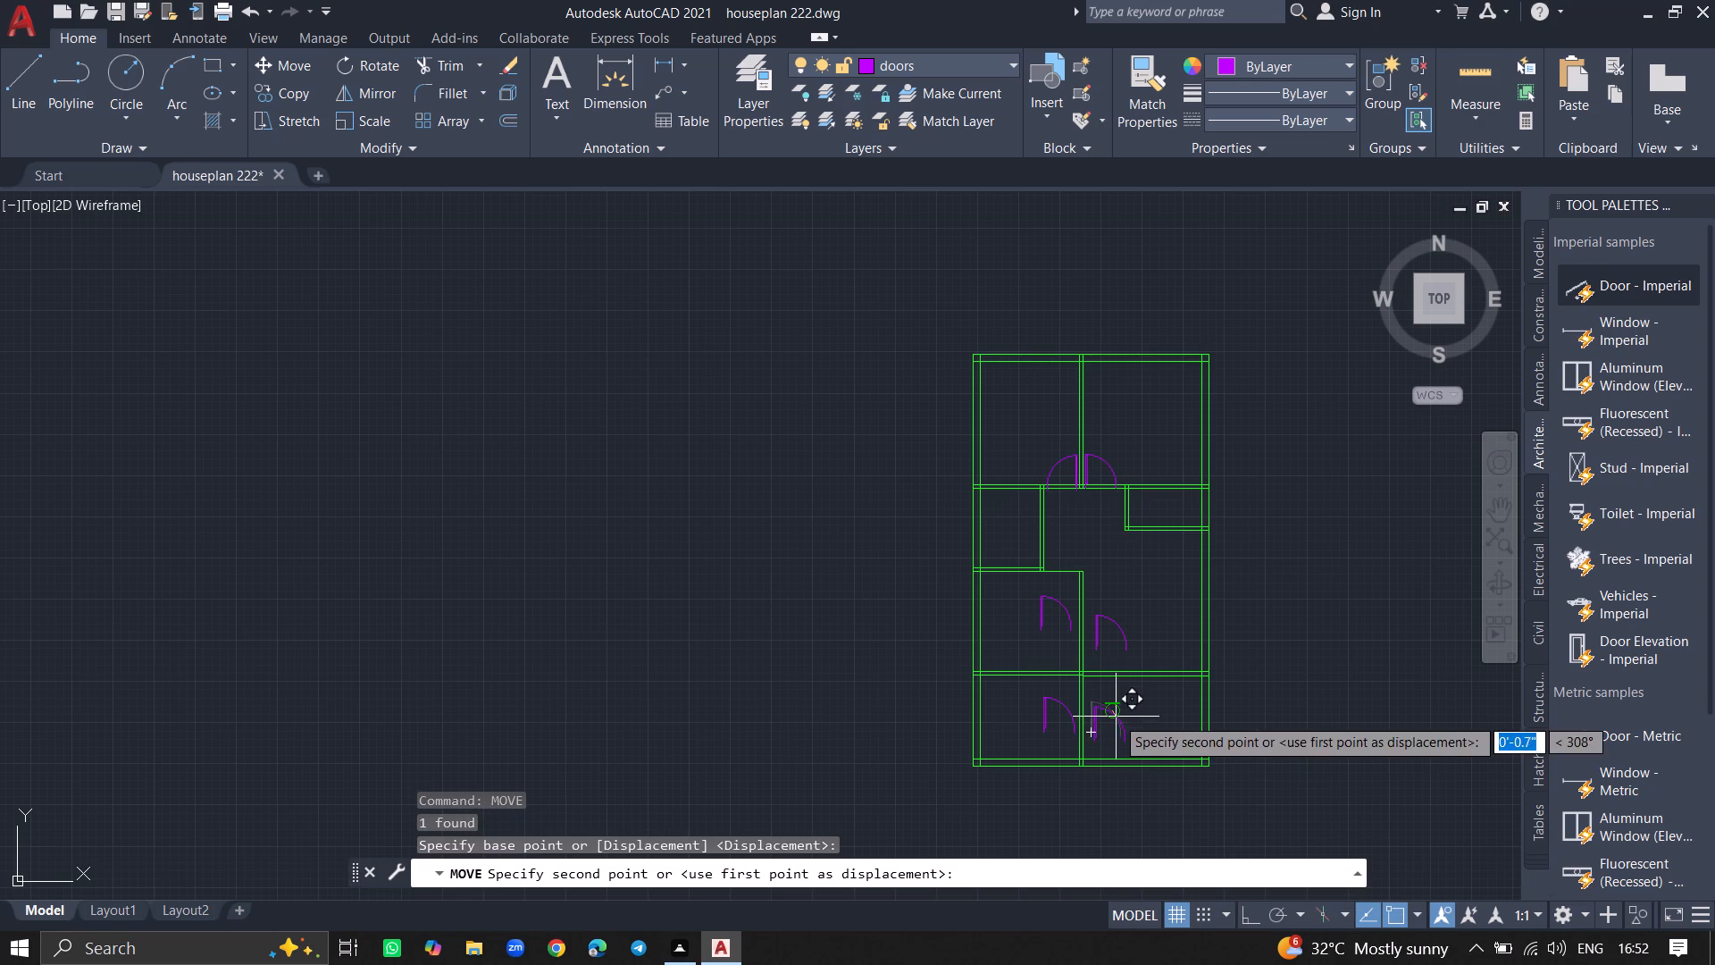
ctrl+scroll(1110, 762, up, 3)
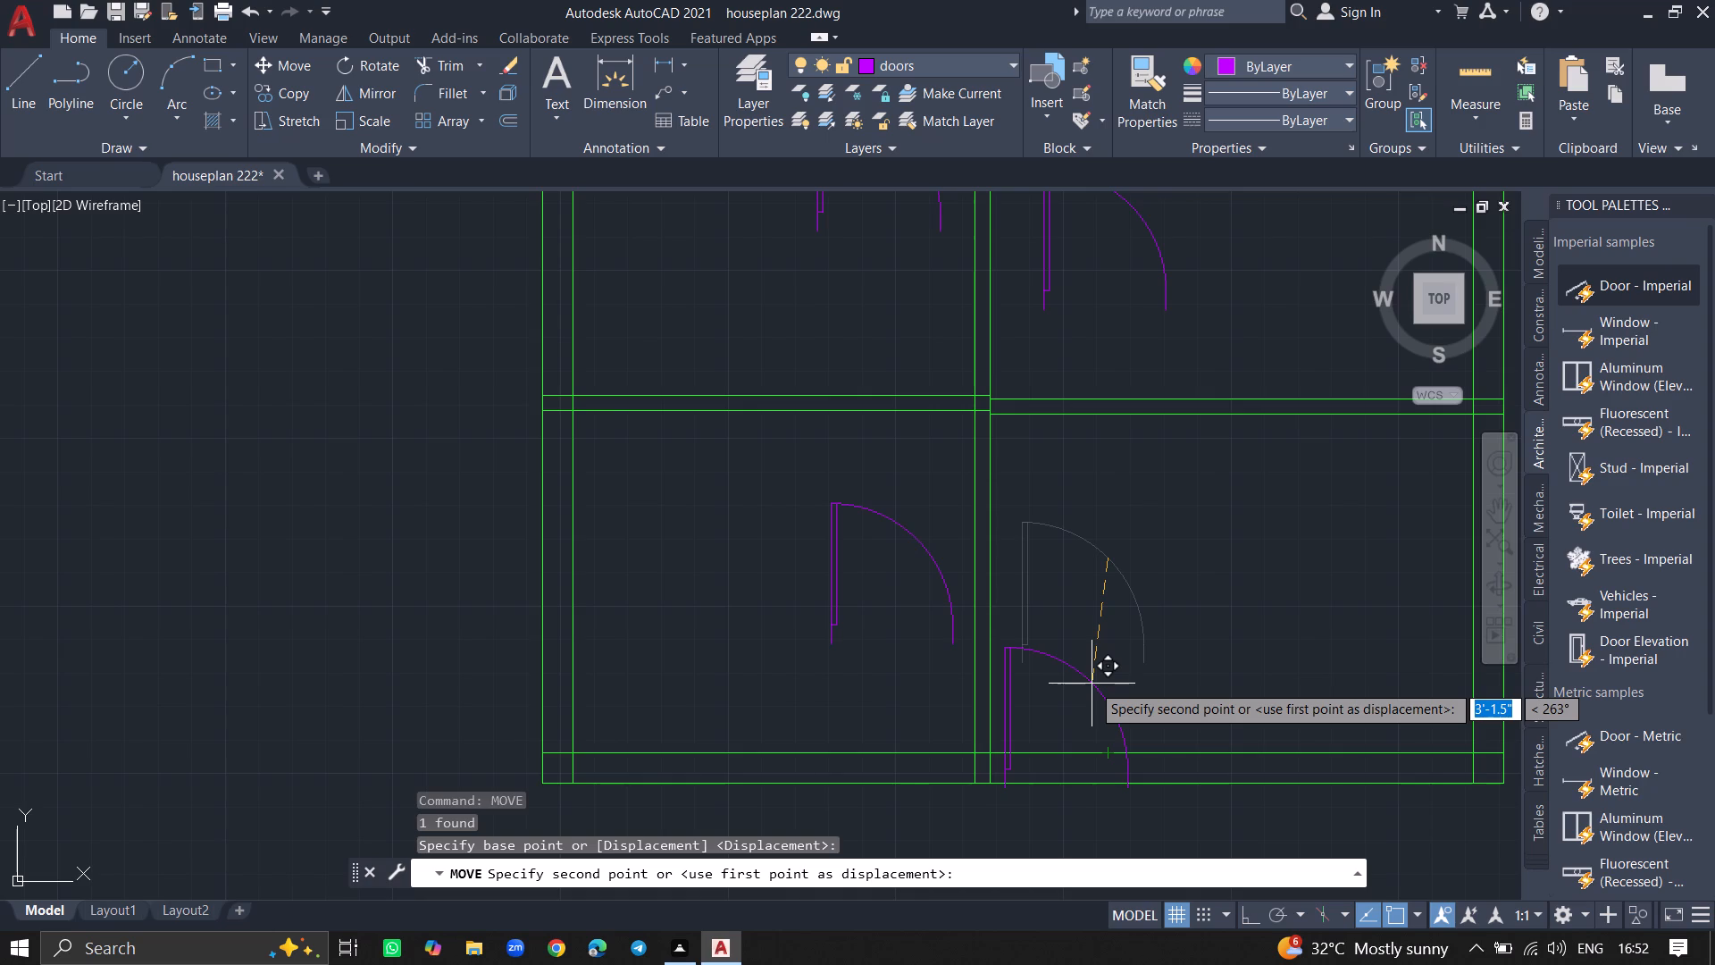
click(1092, 684)
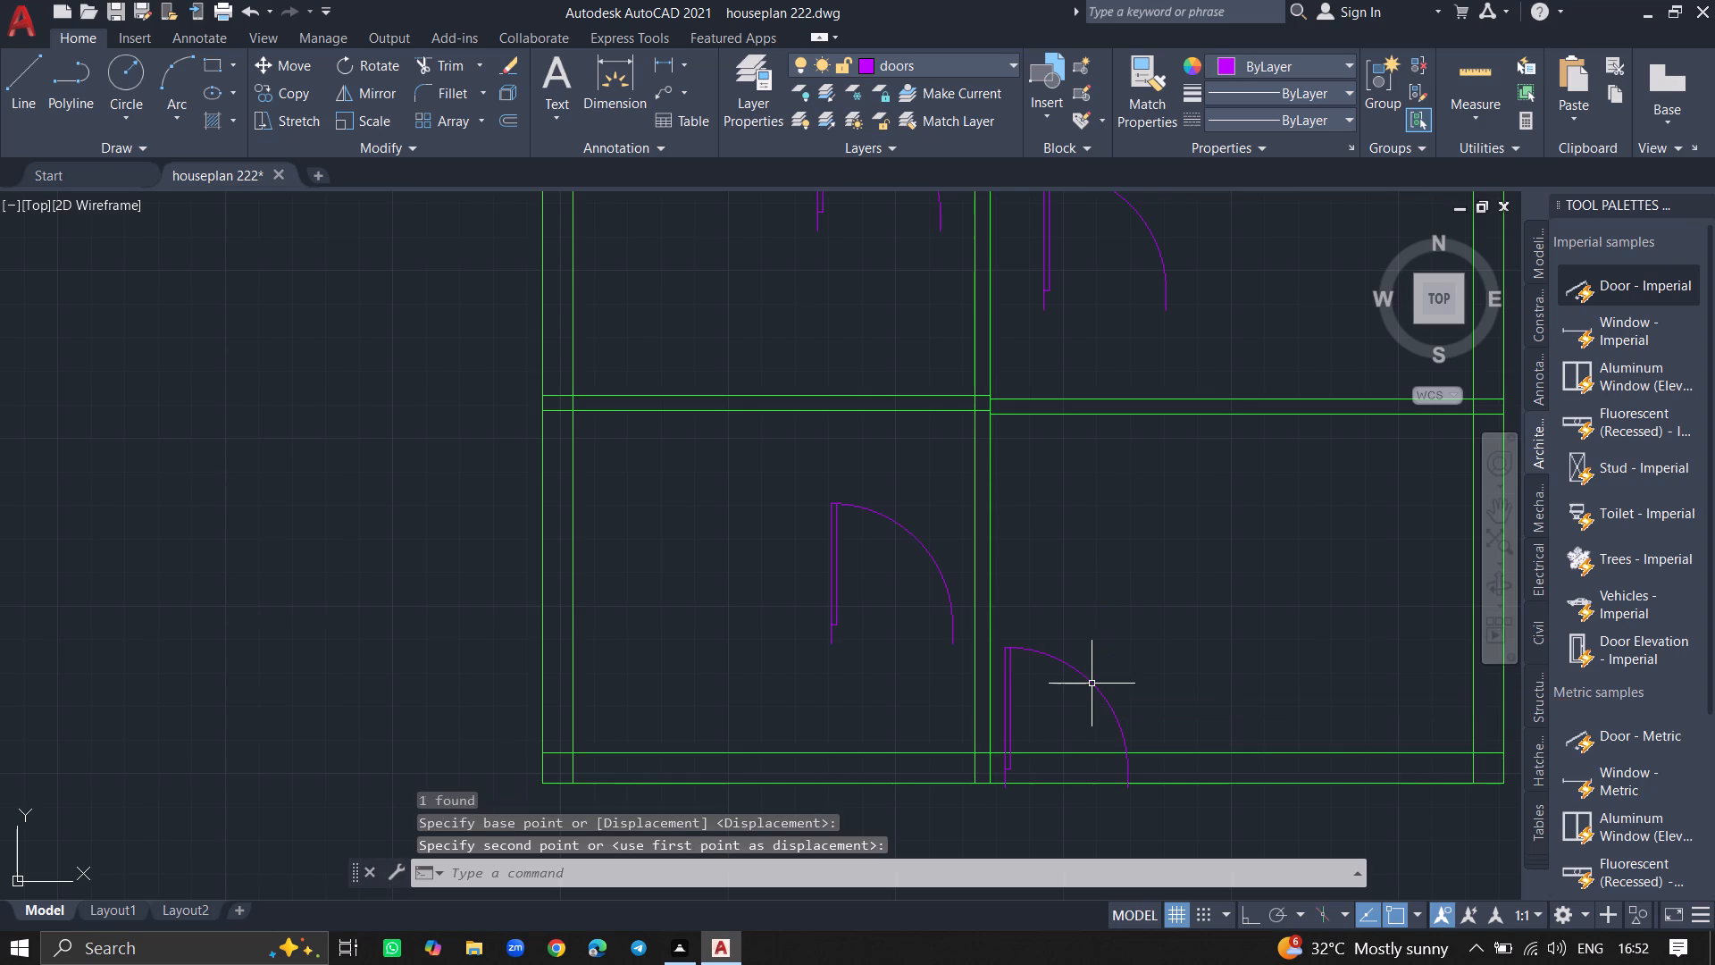
Scale the lower-left room's door down freehand to a little over half its size.
click(950, 592)
text(sc)
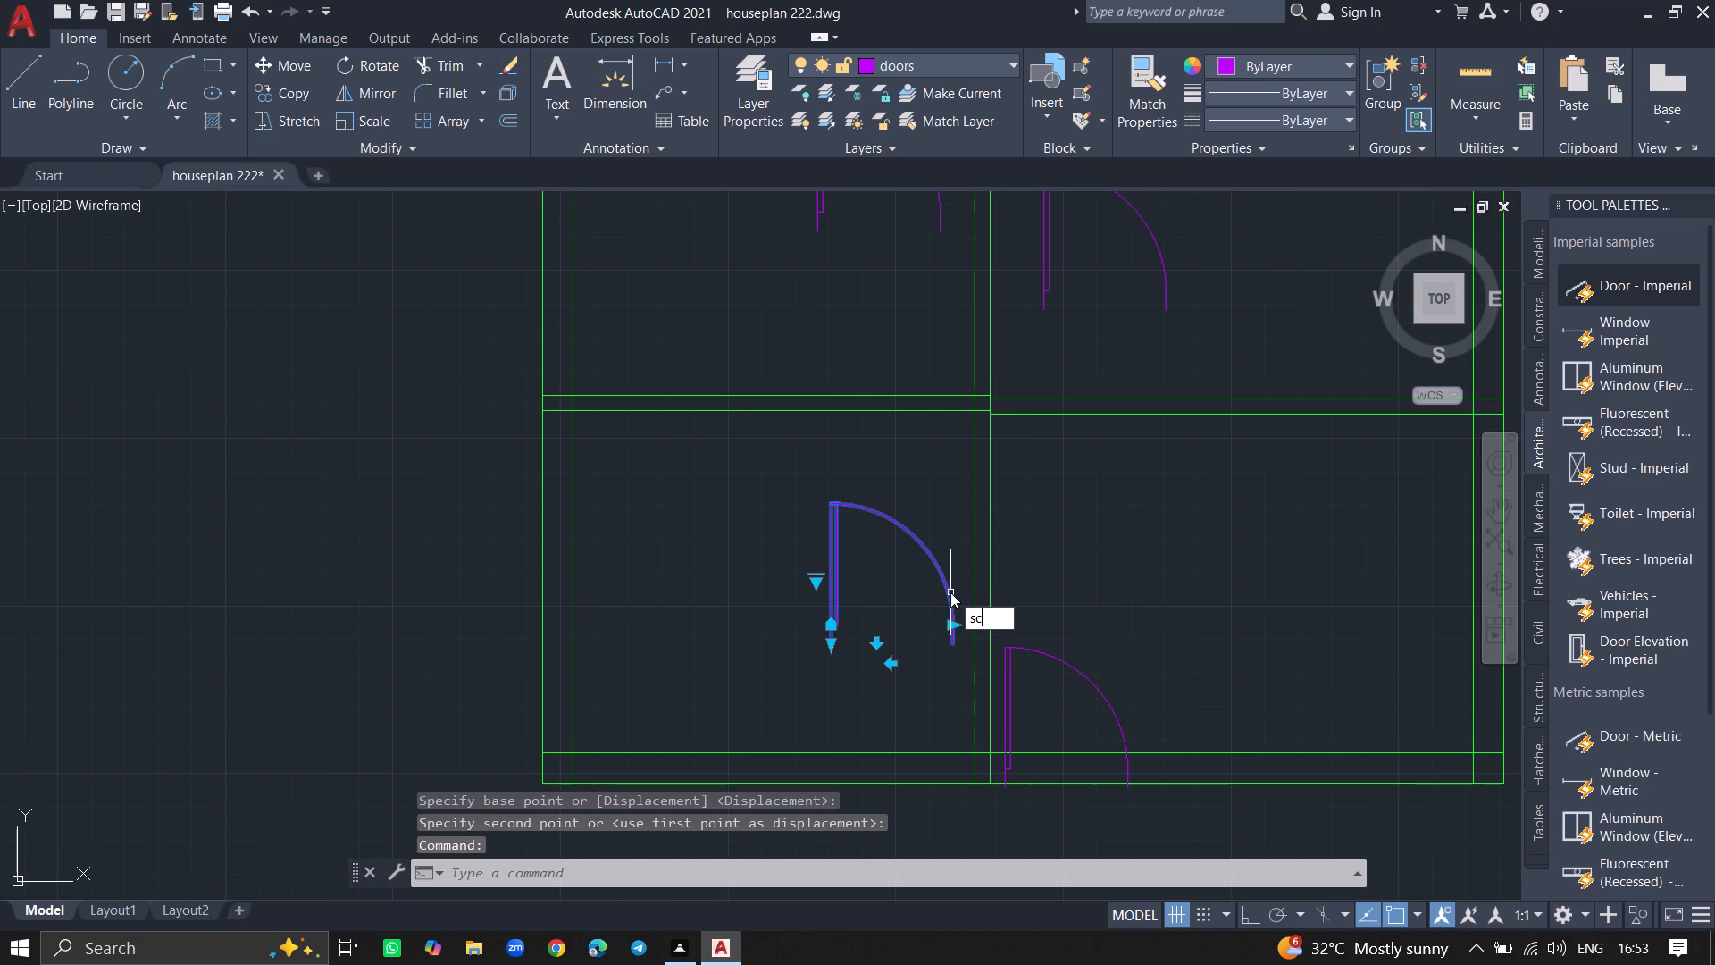
key(Return)
click(950, 592)
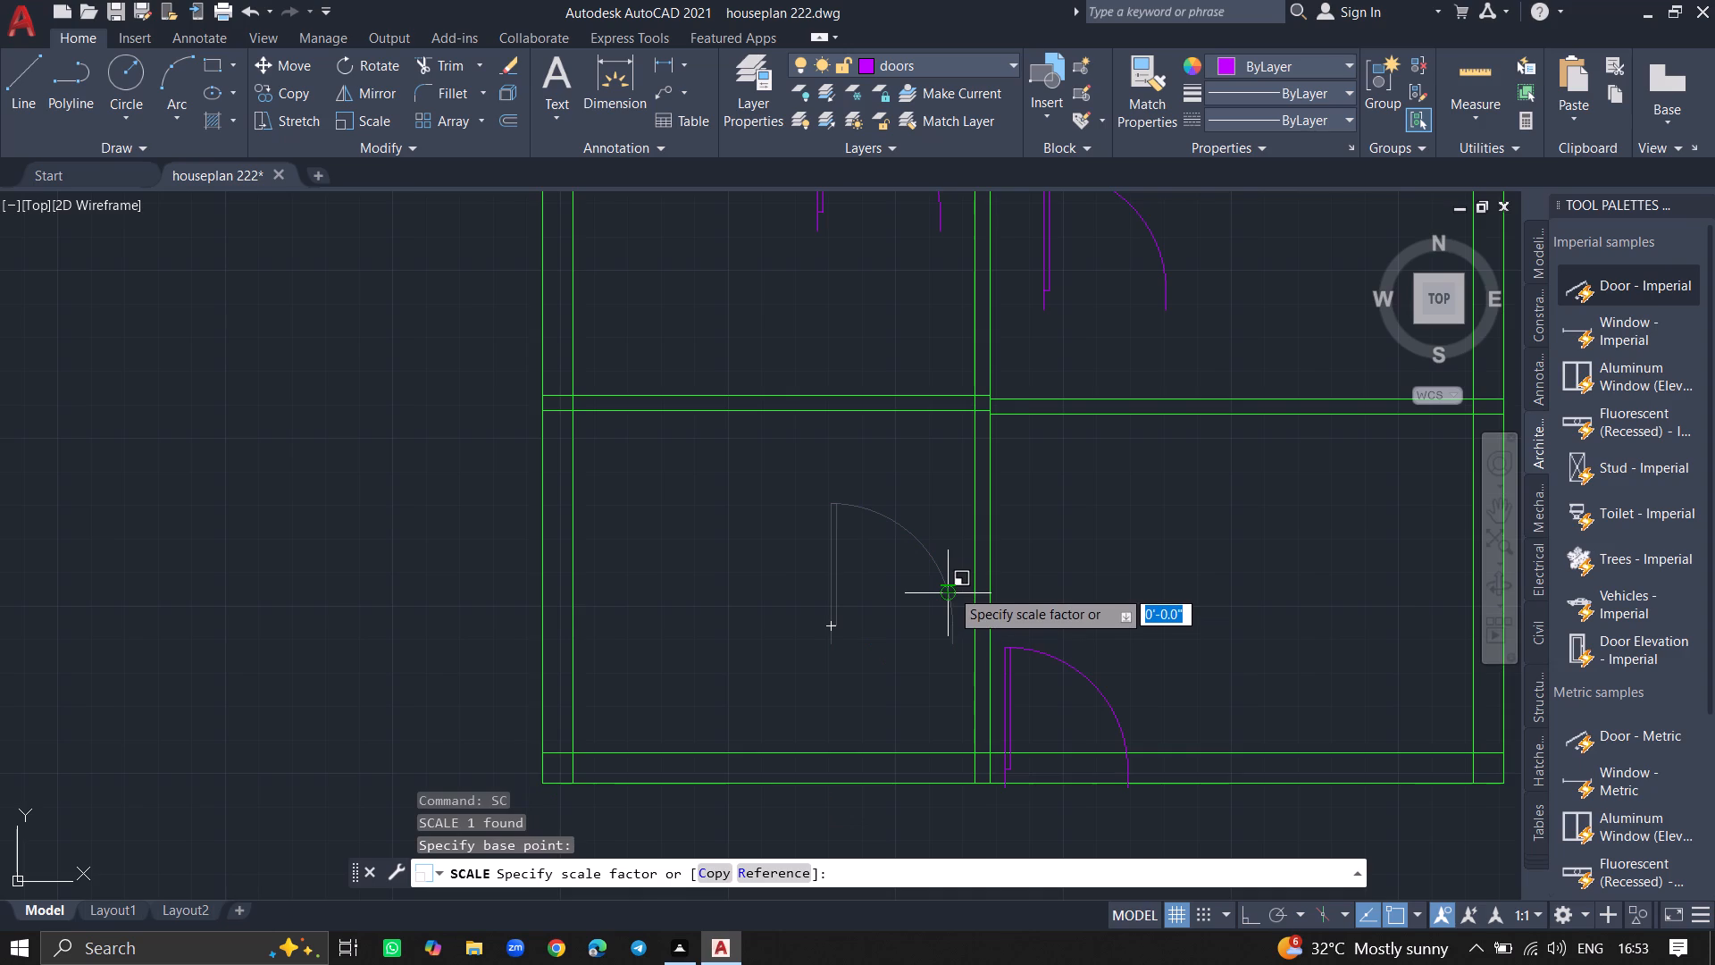
click(941, 549)
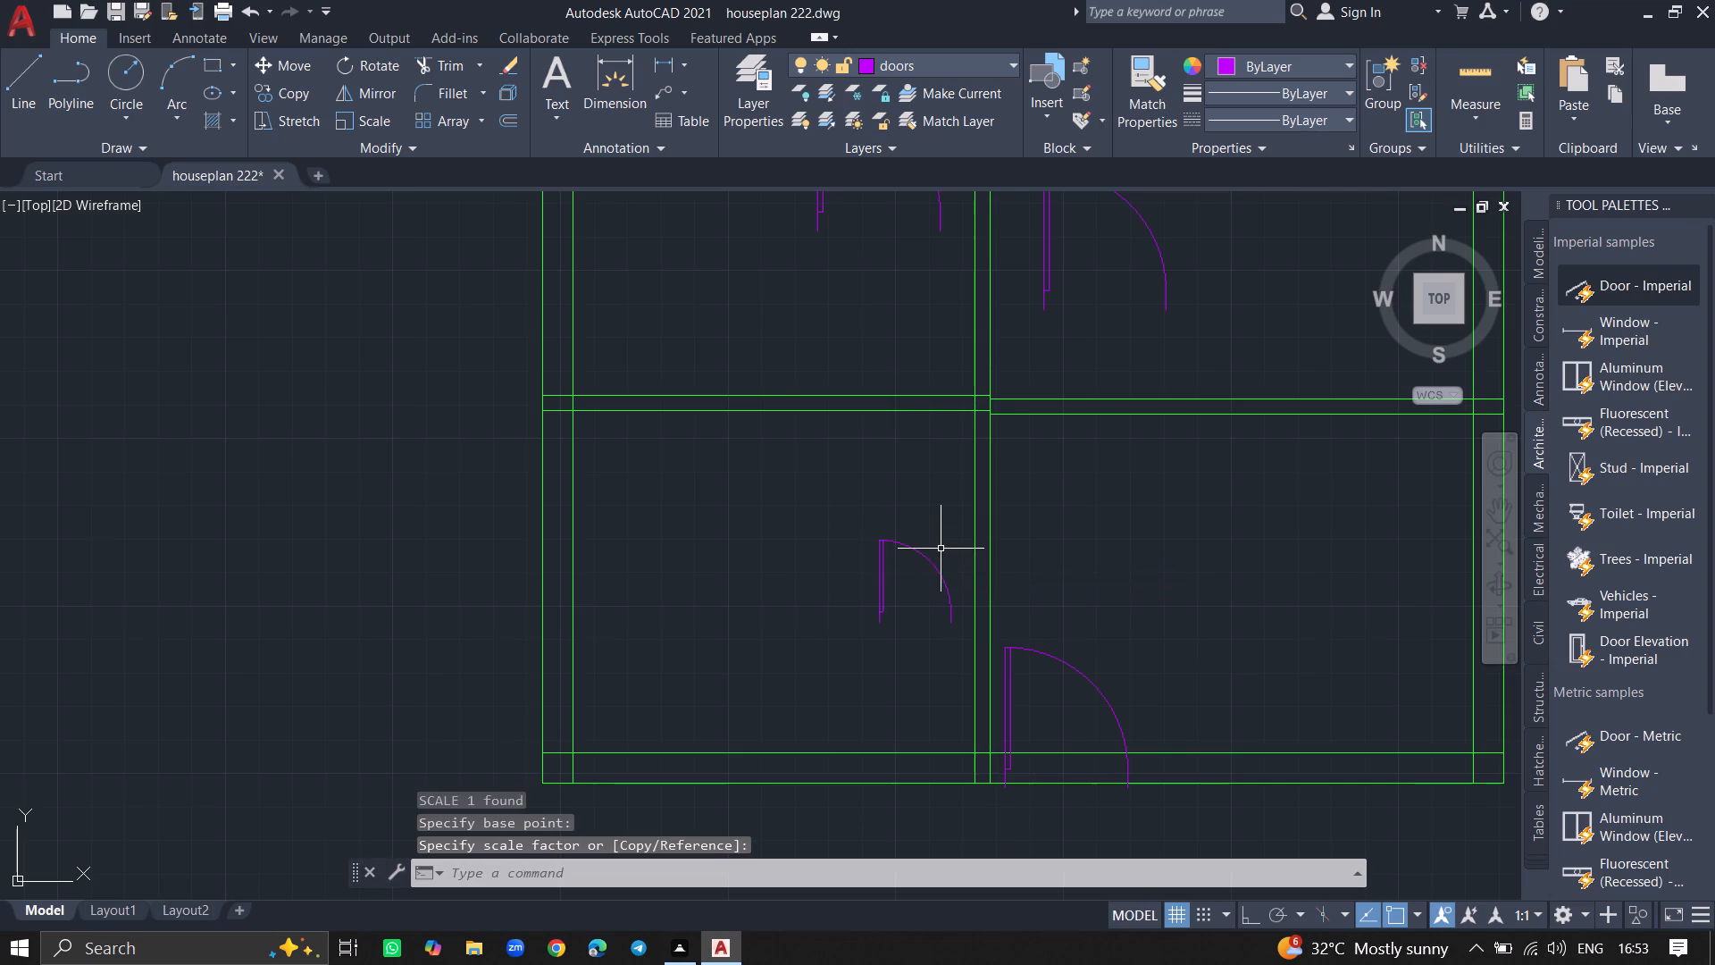
Rotate the reduced lower-left door clockwise by about 45° around a point on its swing arc, with Ortho on.
click(934, 563)
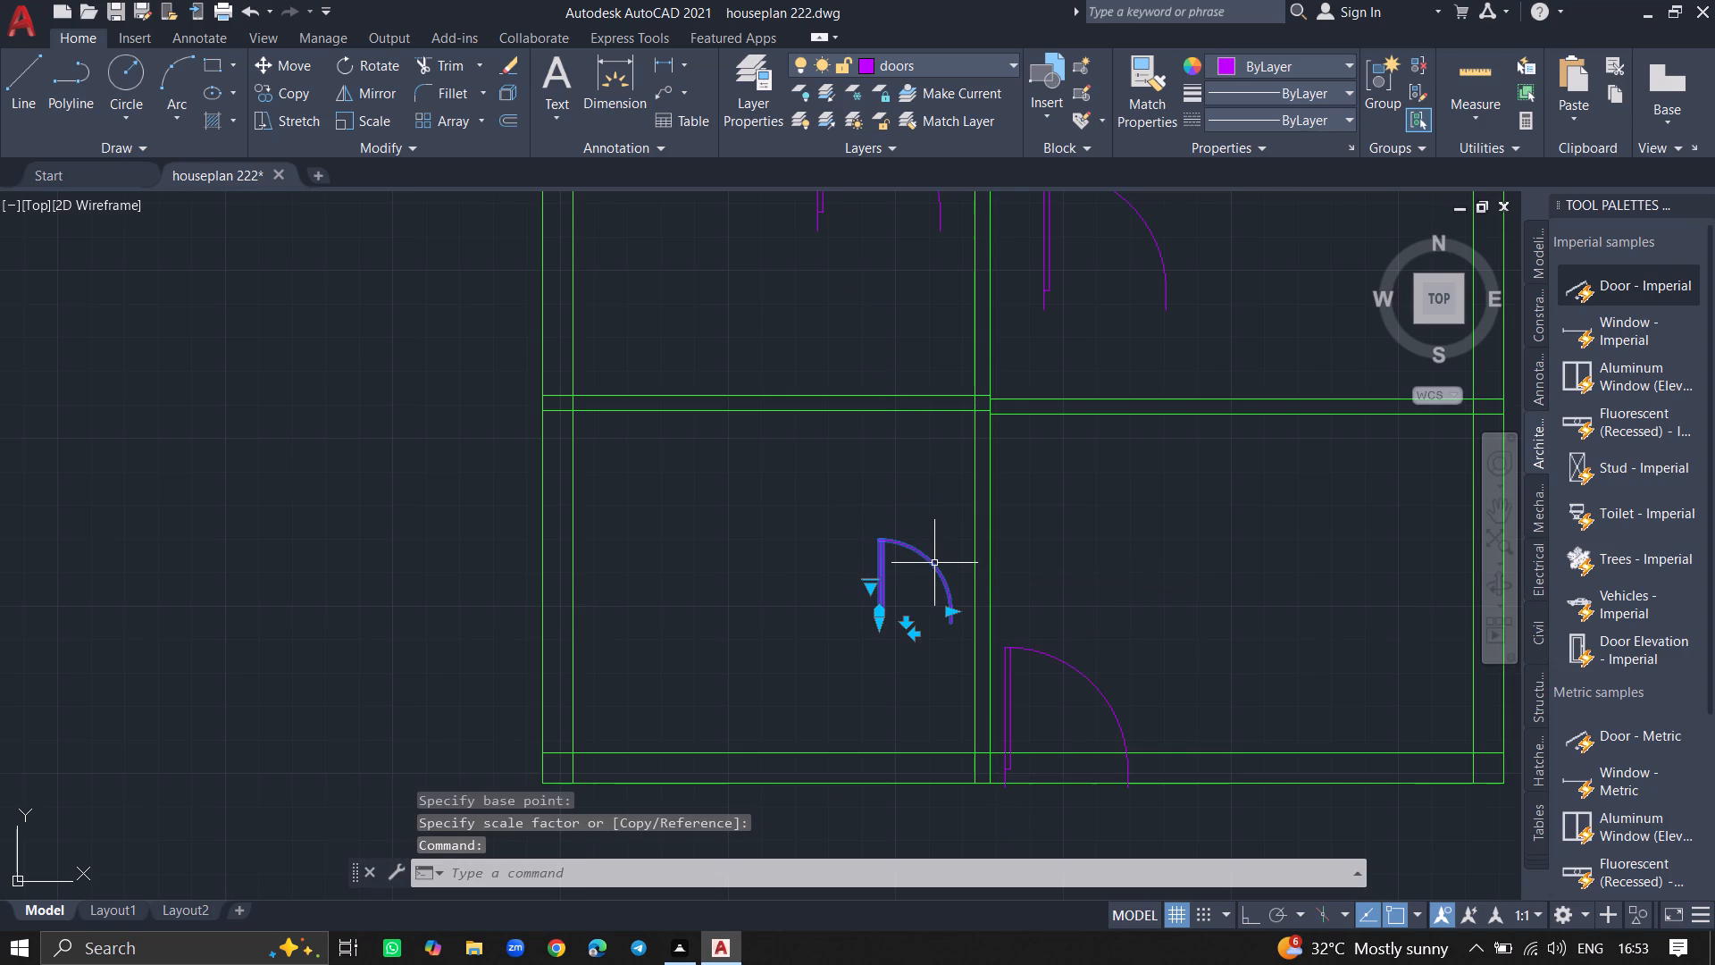
text(rot)
text(ate)
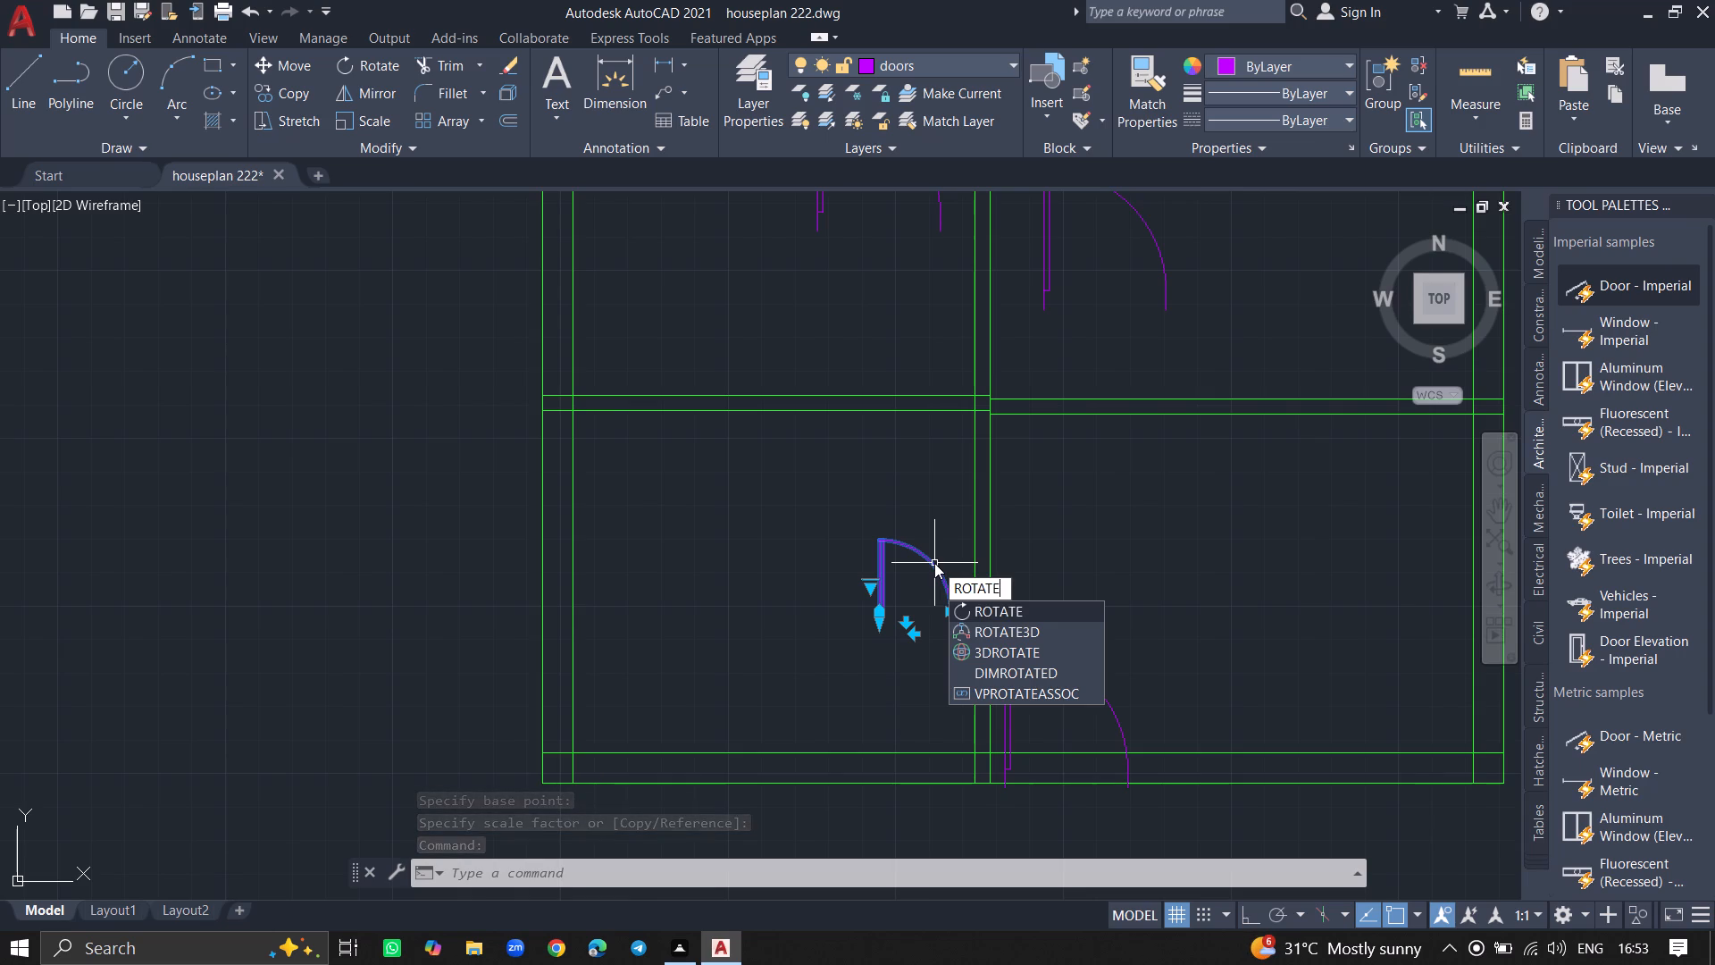
key(F8)
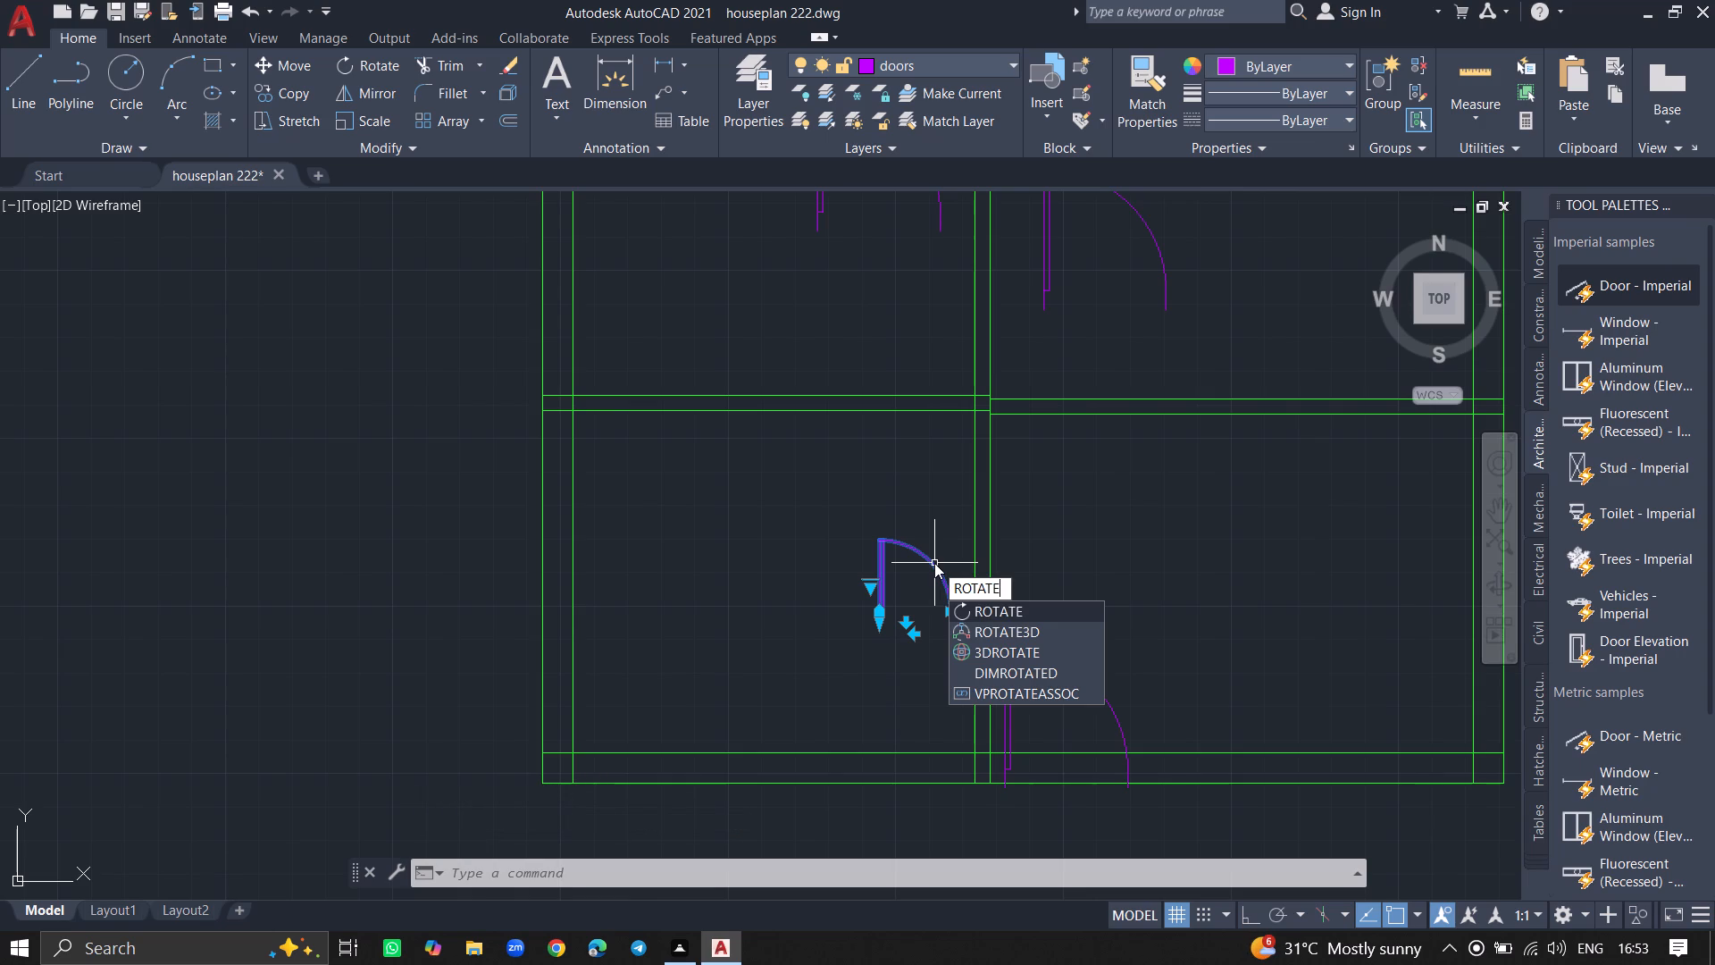
key(Return)
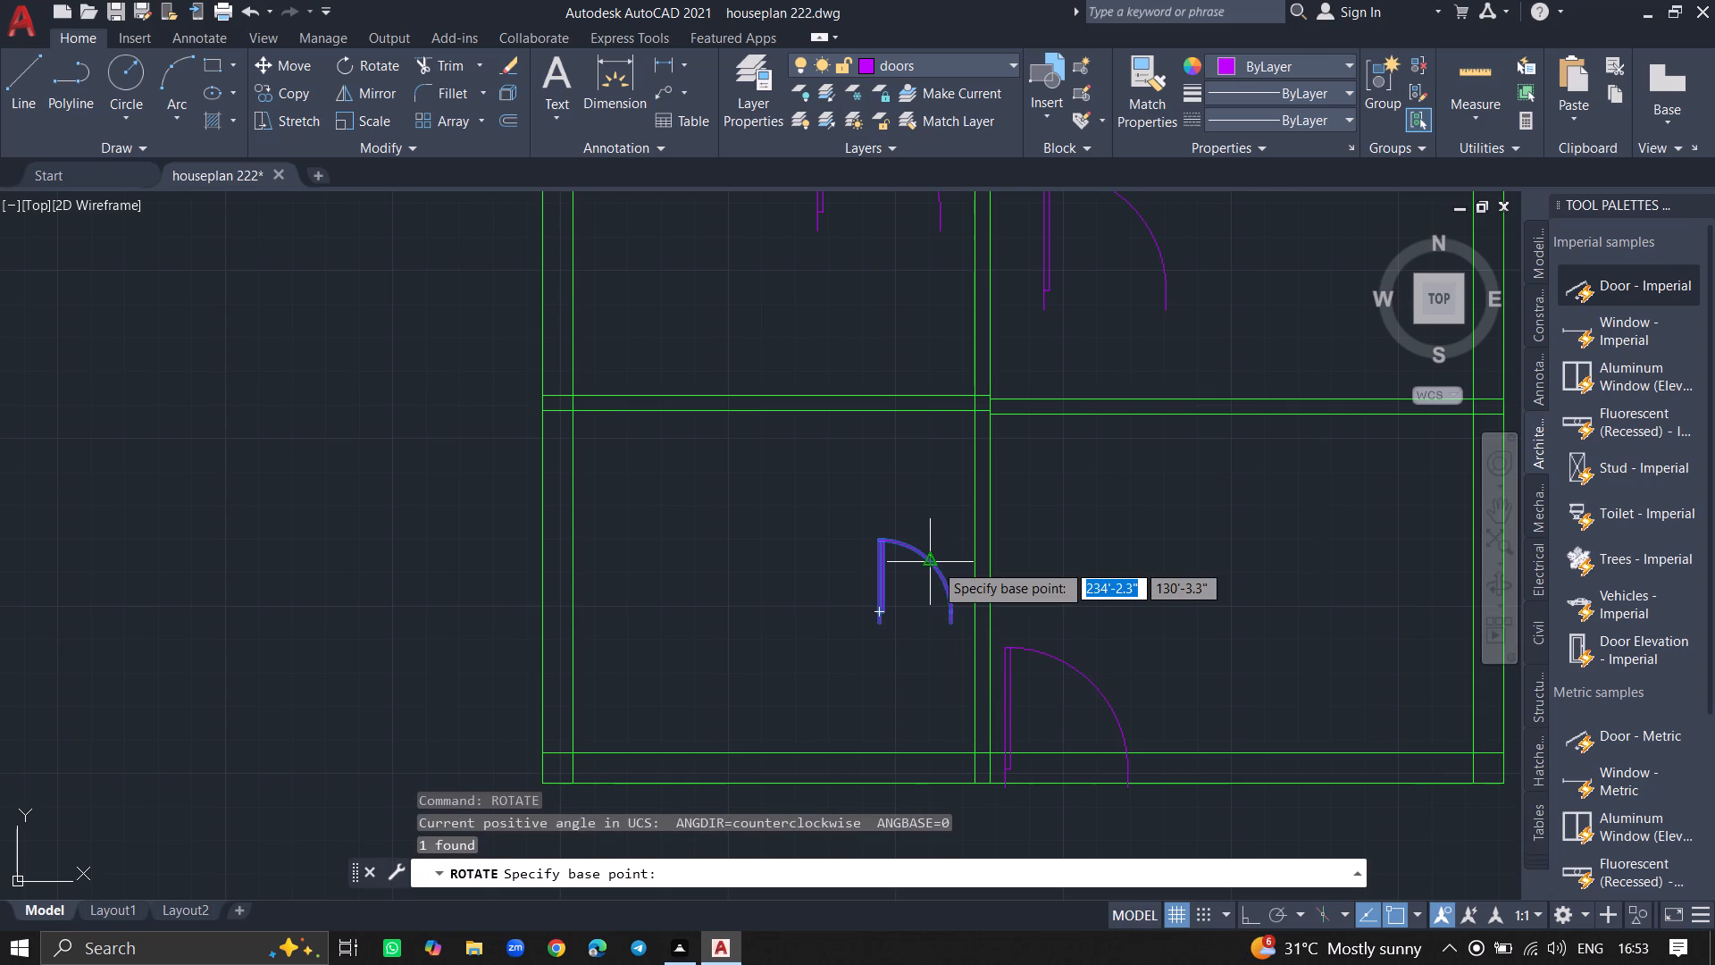
key(F8)
double_click(934, 563)
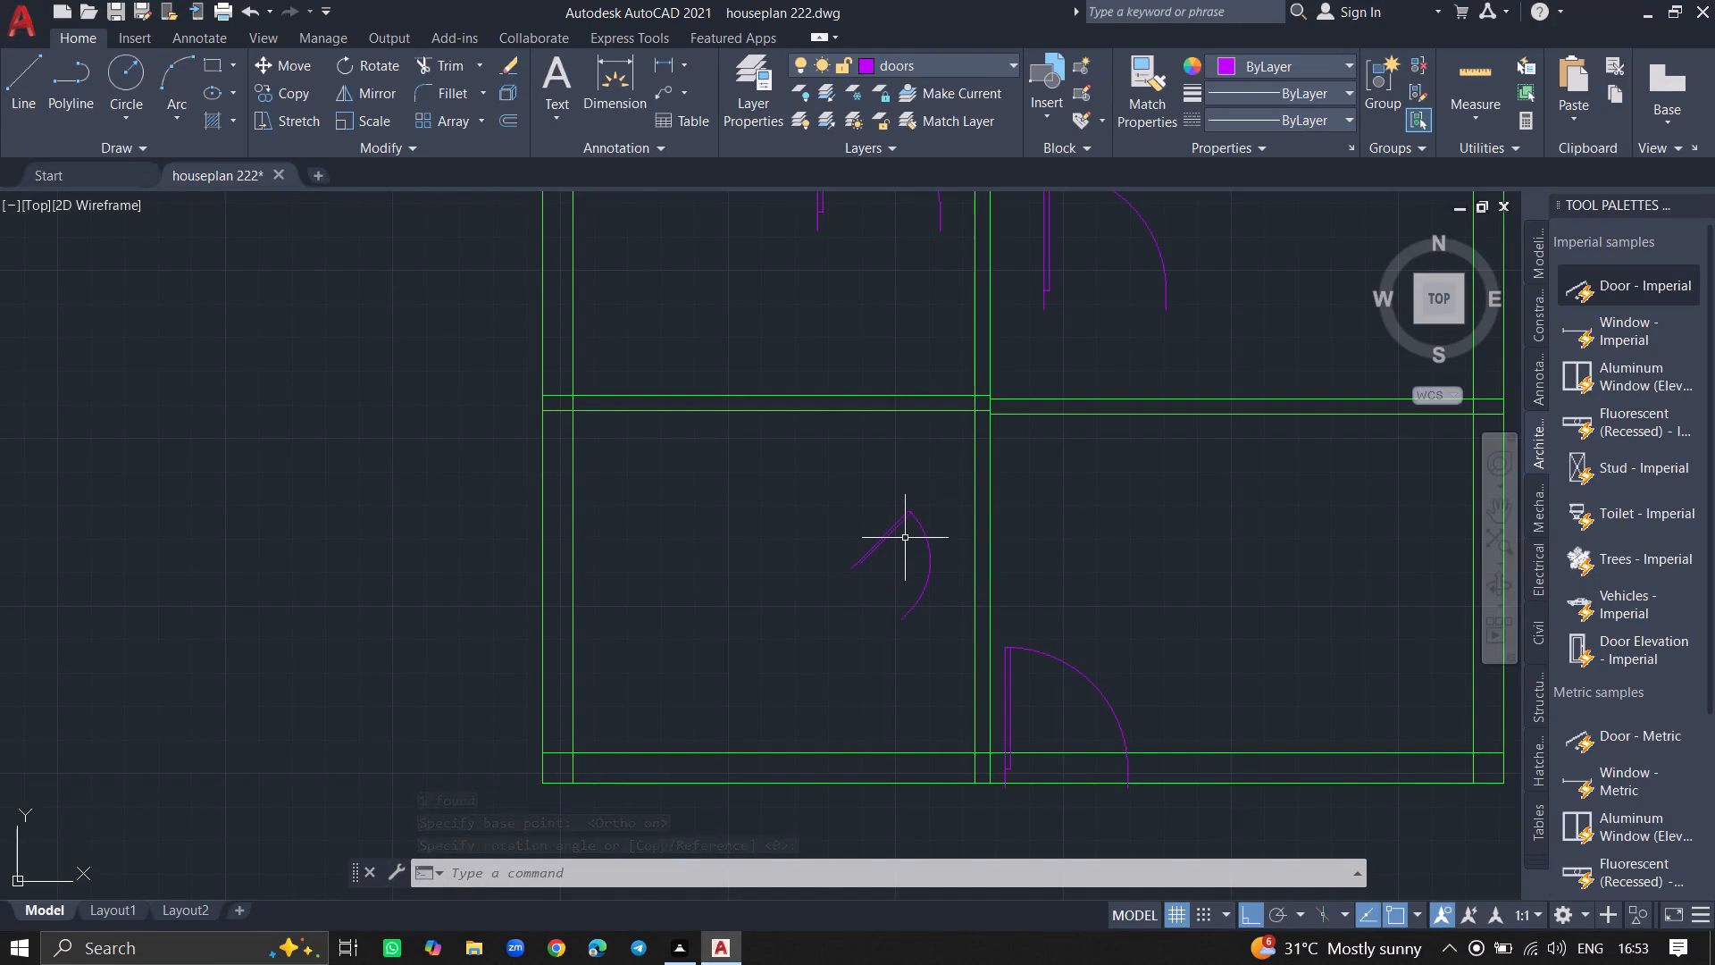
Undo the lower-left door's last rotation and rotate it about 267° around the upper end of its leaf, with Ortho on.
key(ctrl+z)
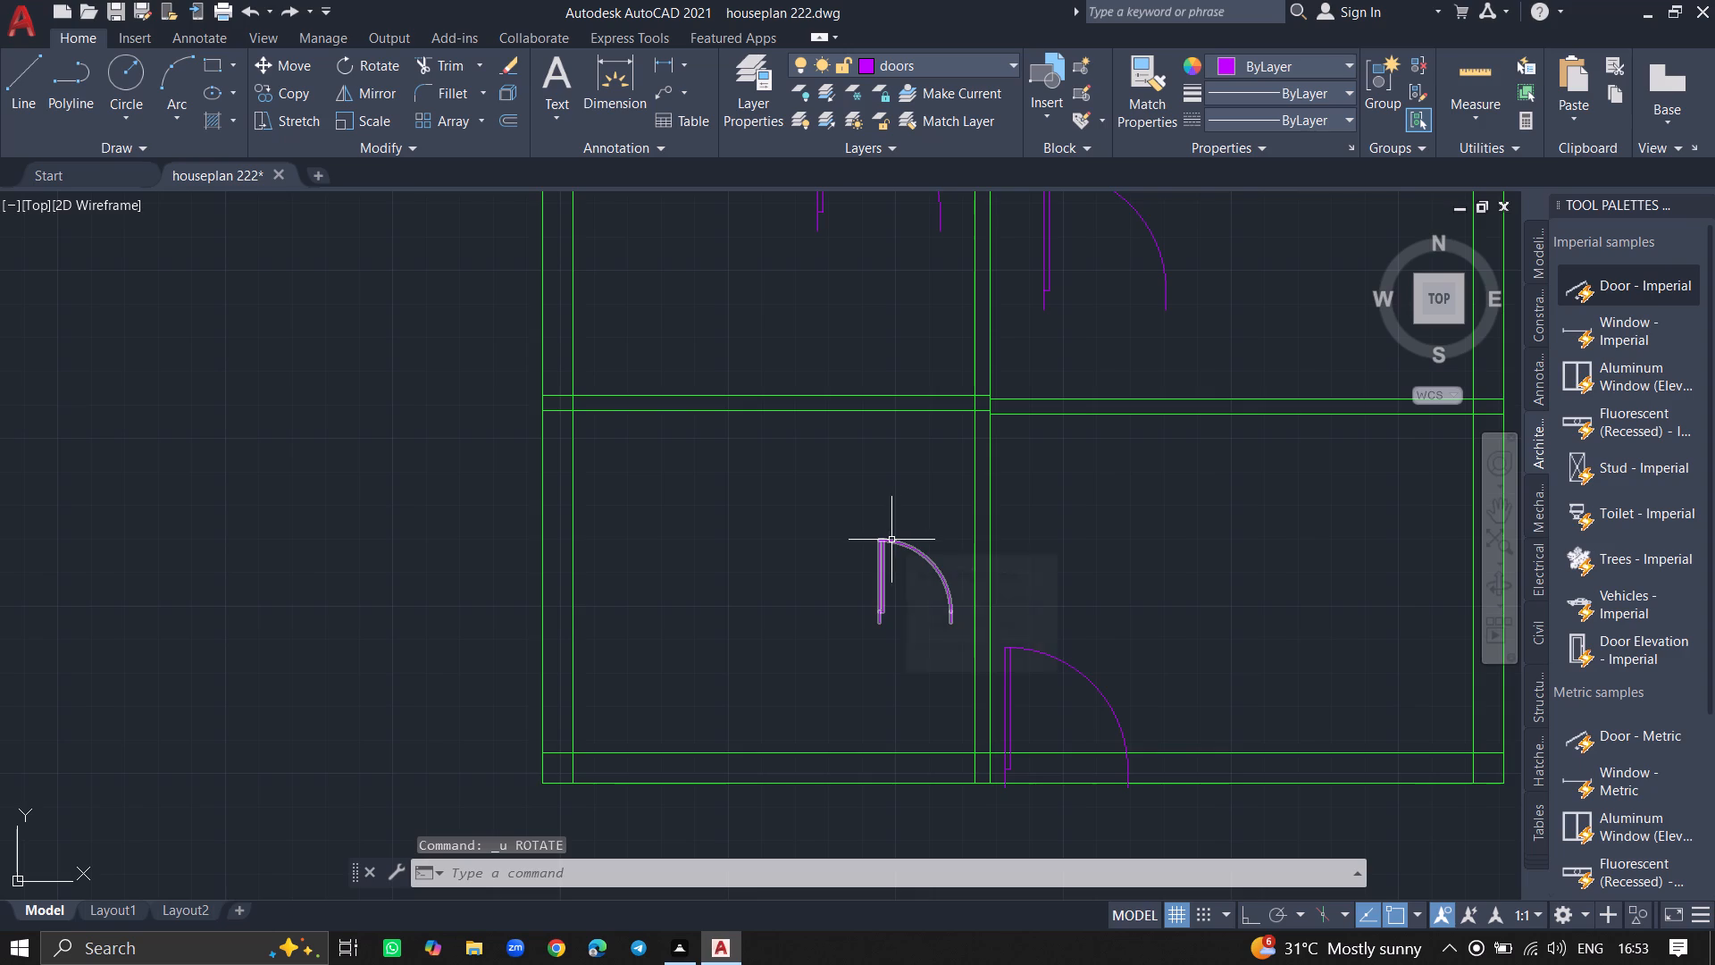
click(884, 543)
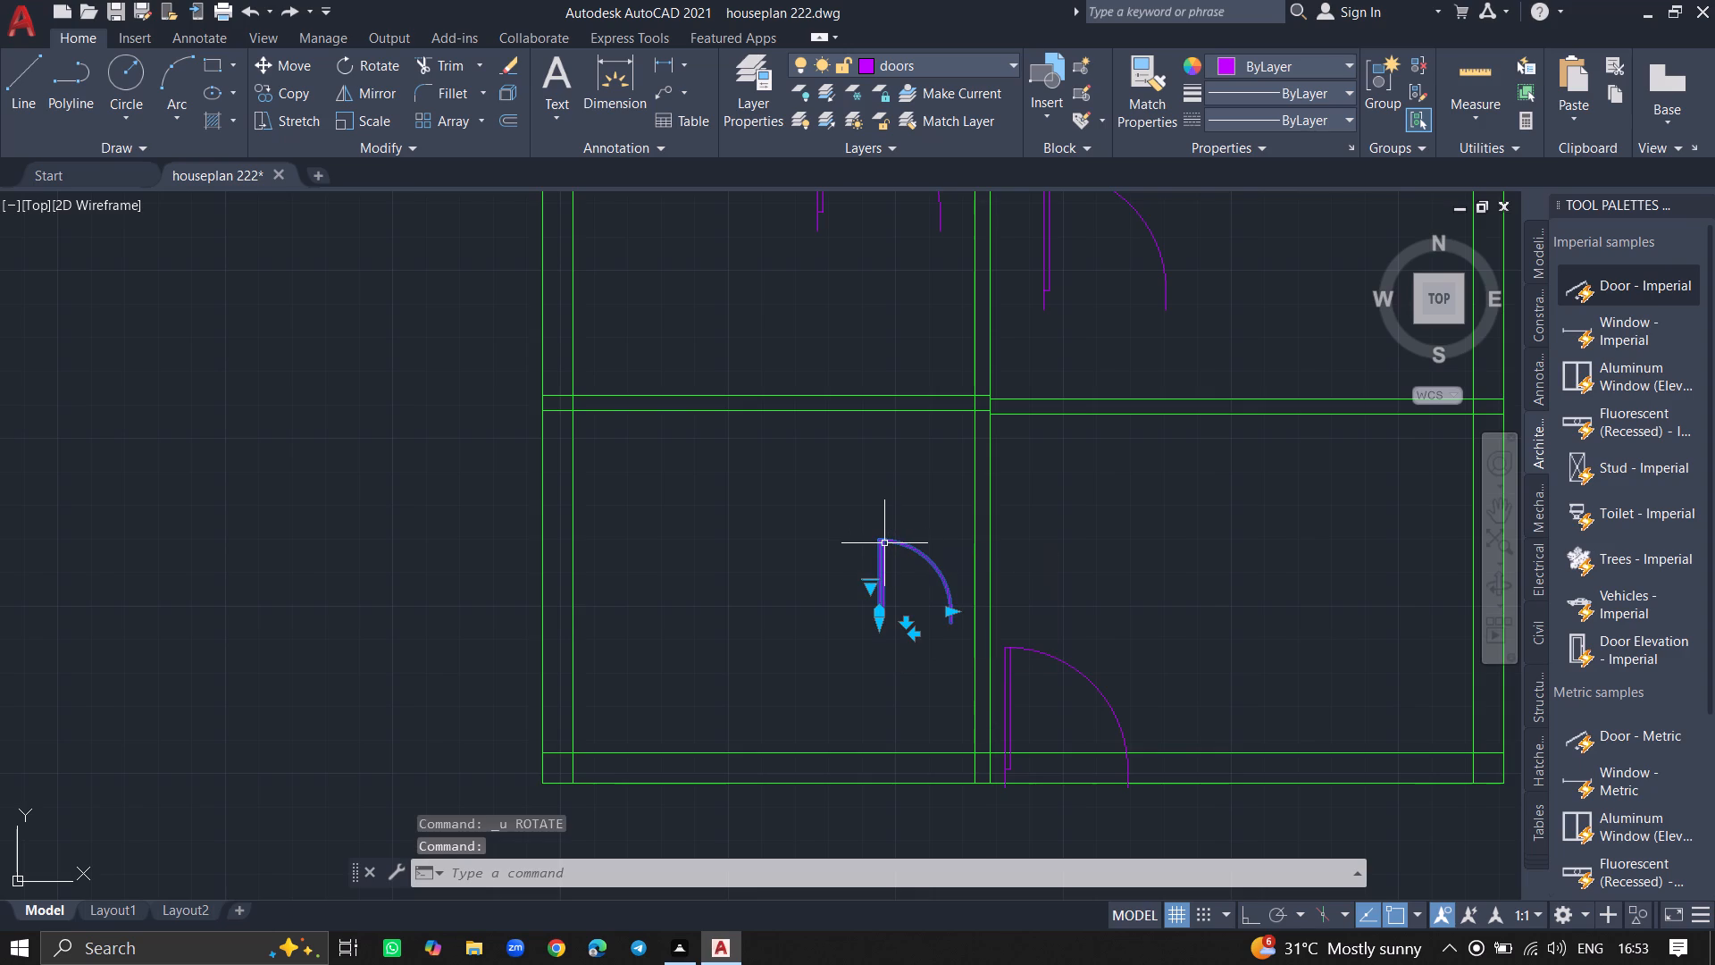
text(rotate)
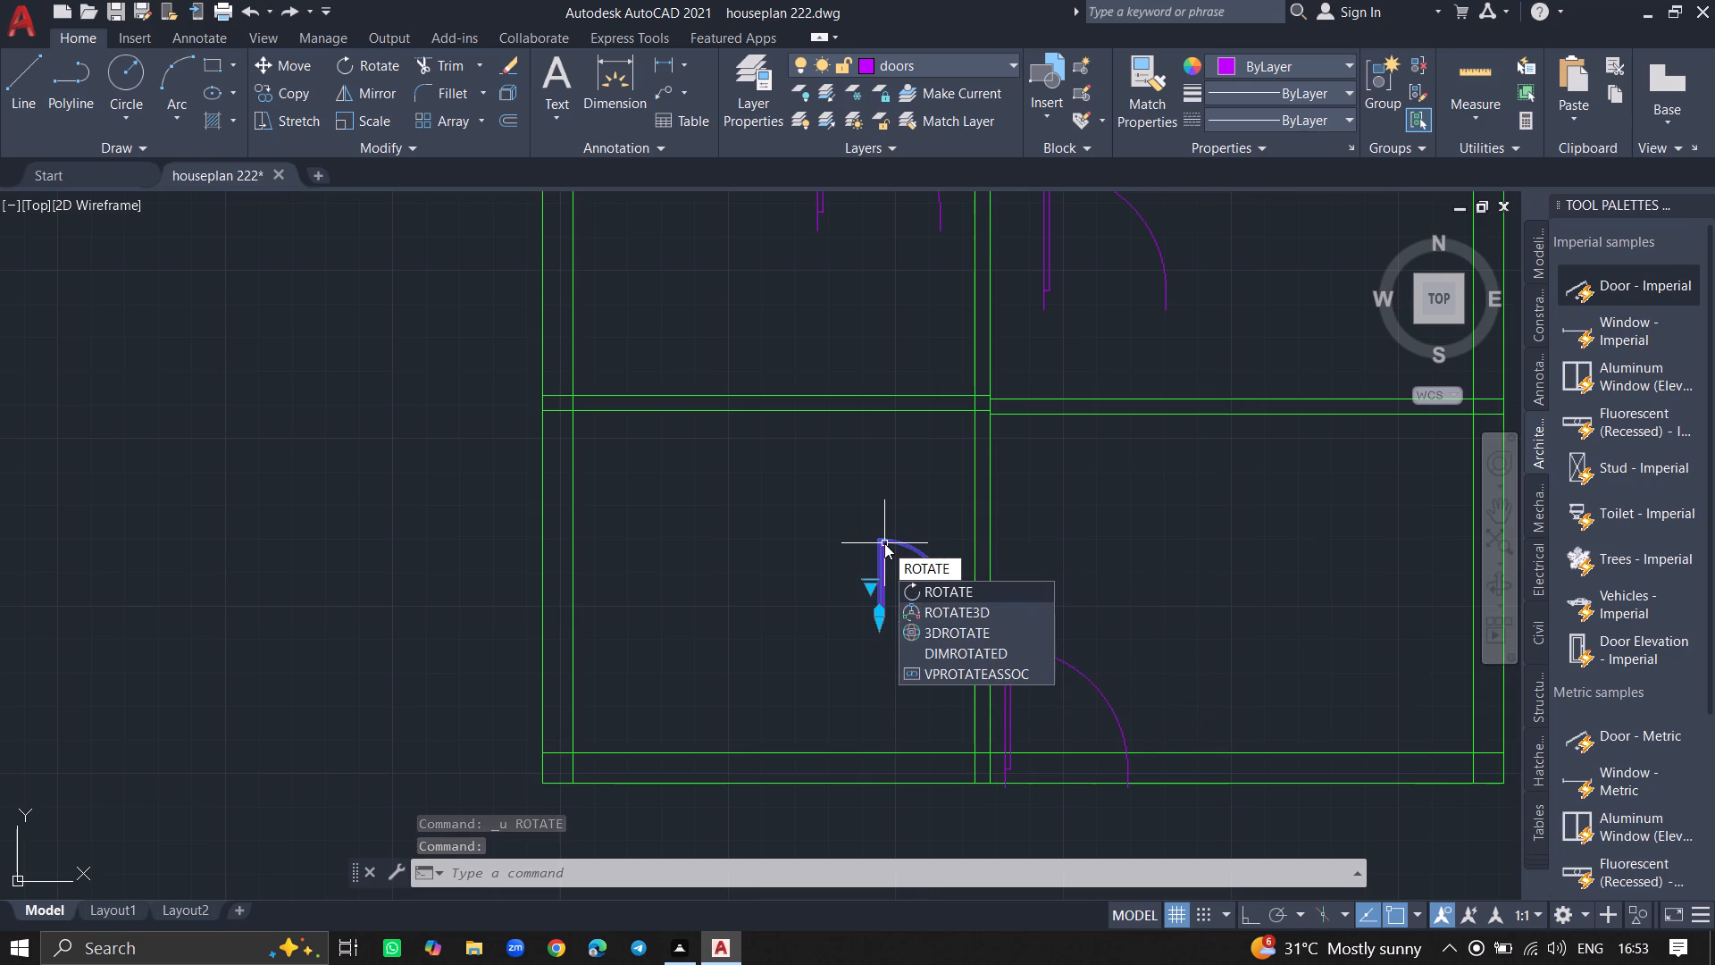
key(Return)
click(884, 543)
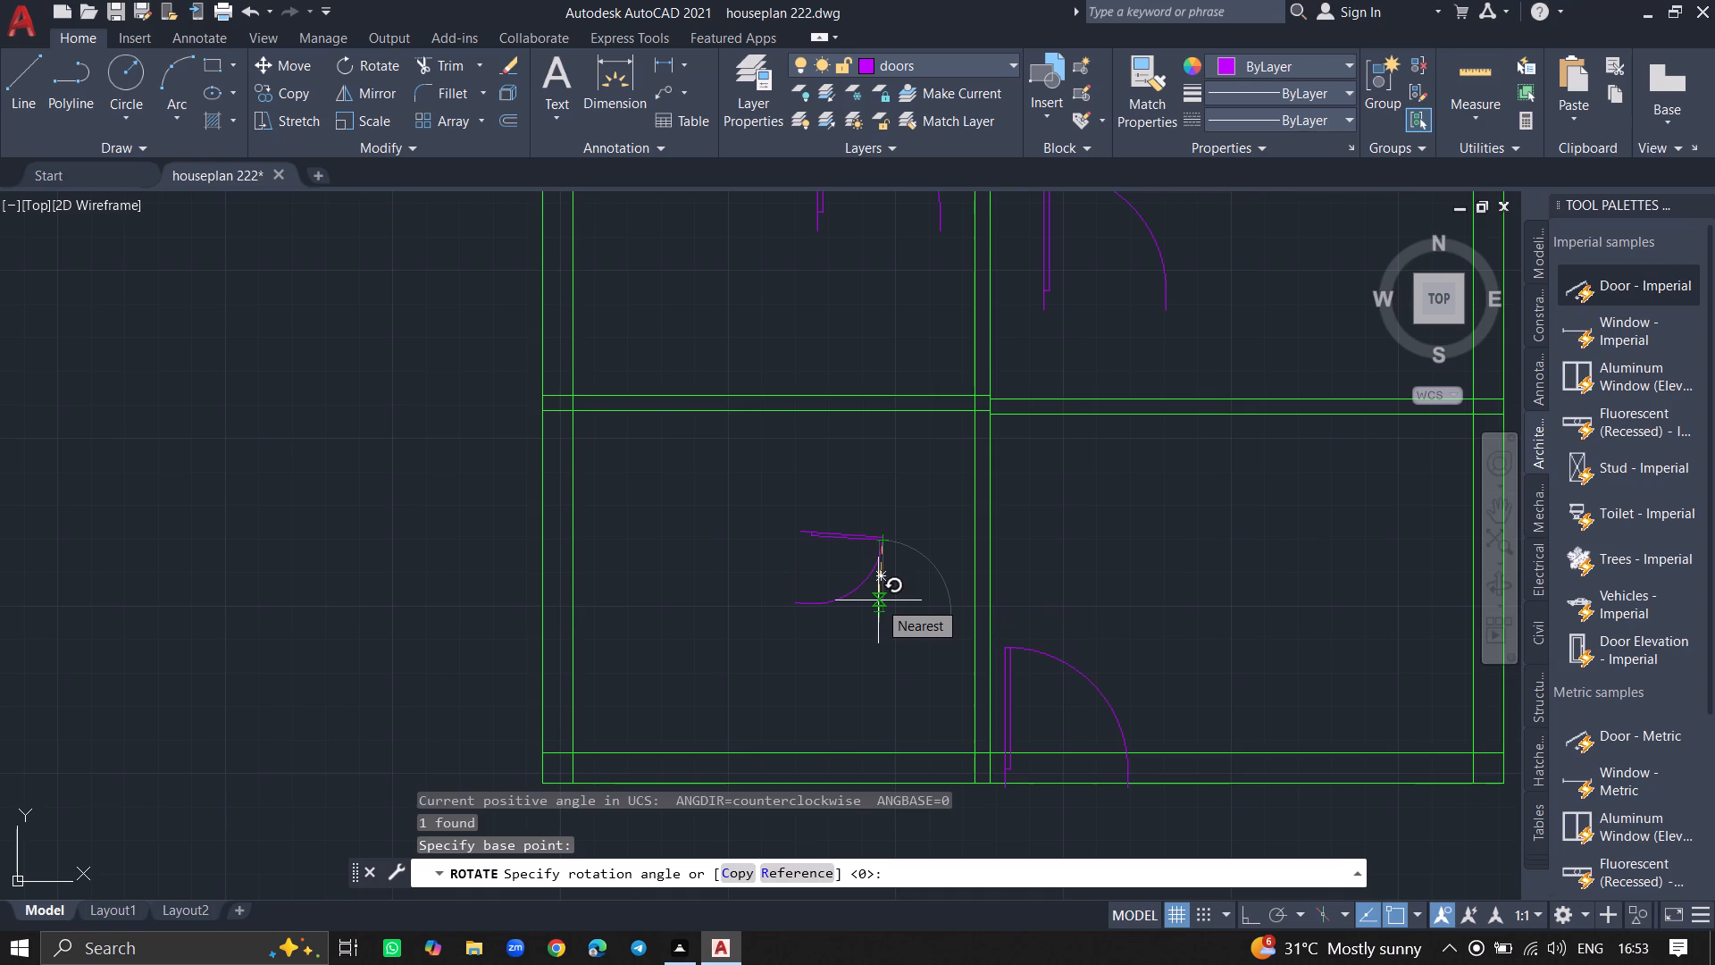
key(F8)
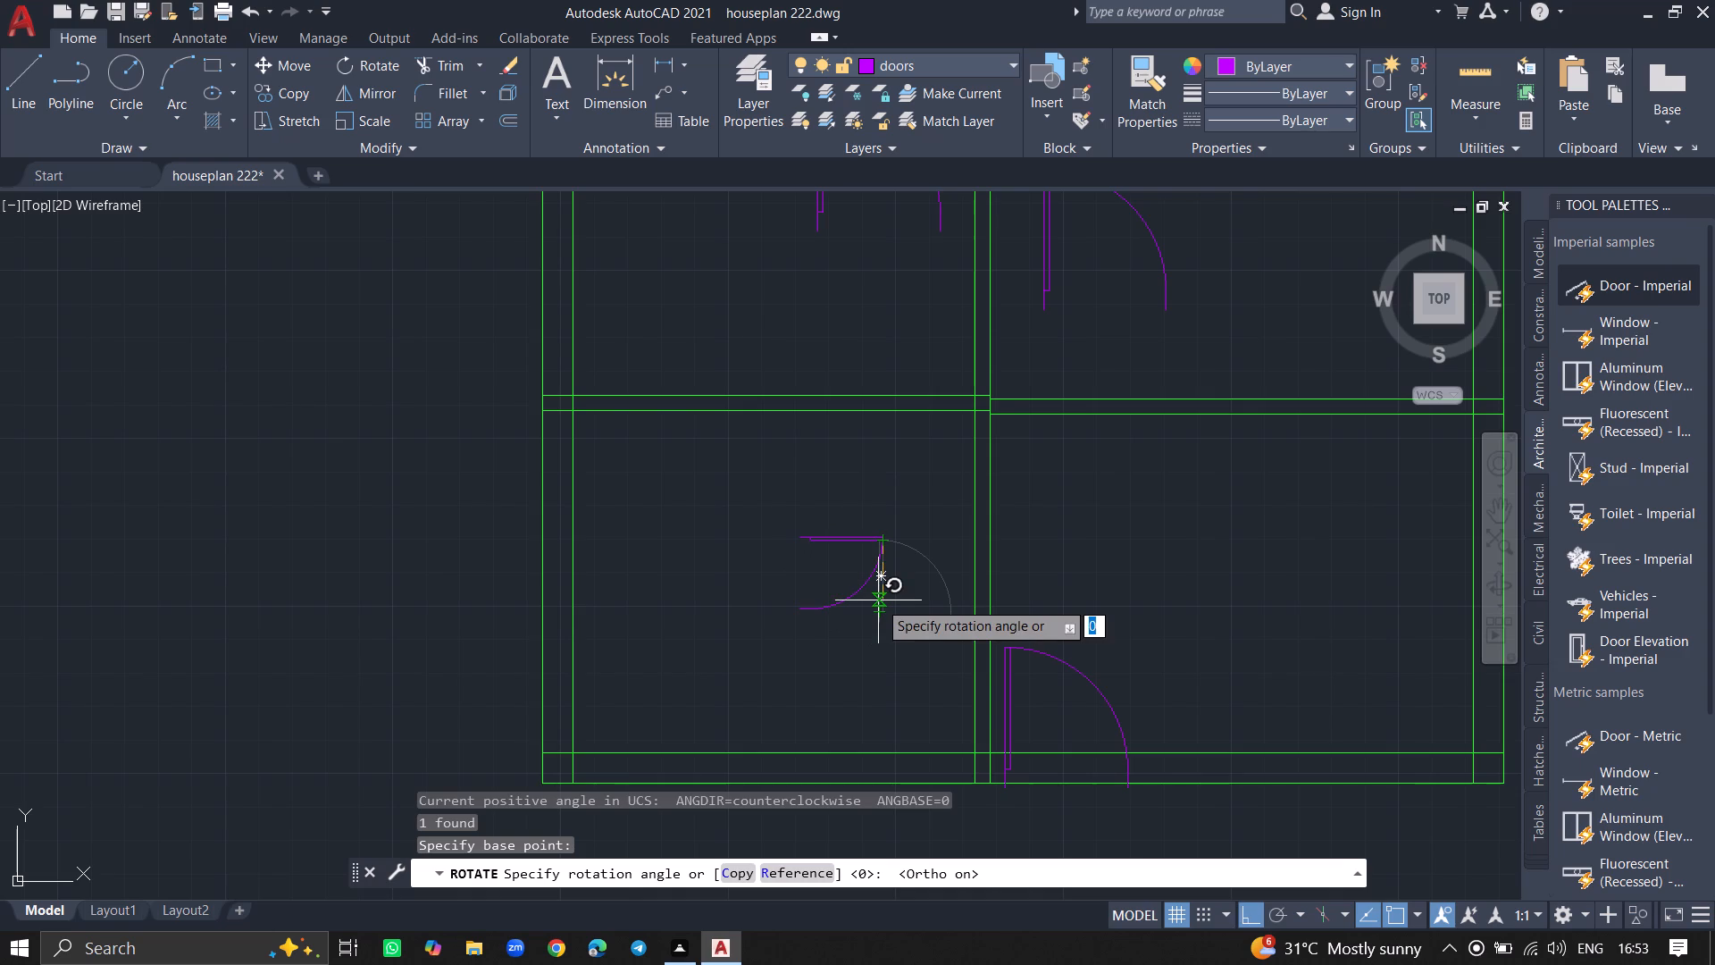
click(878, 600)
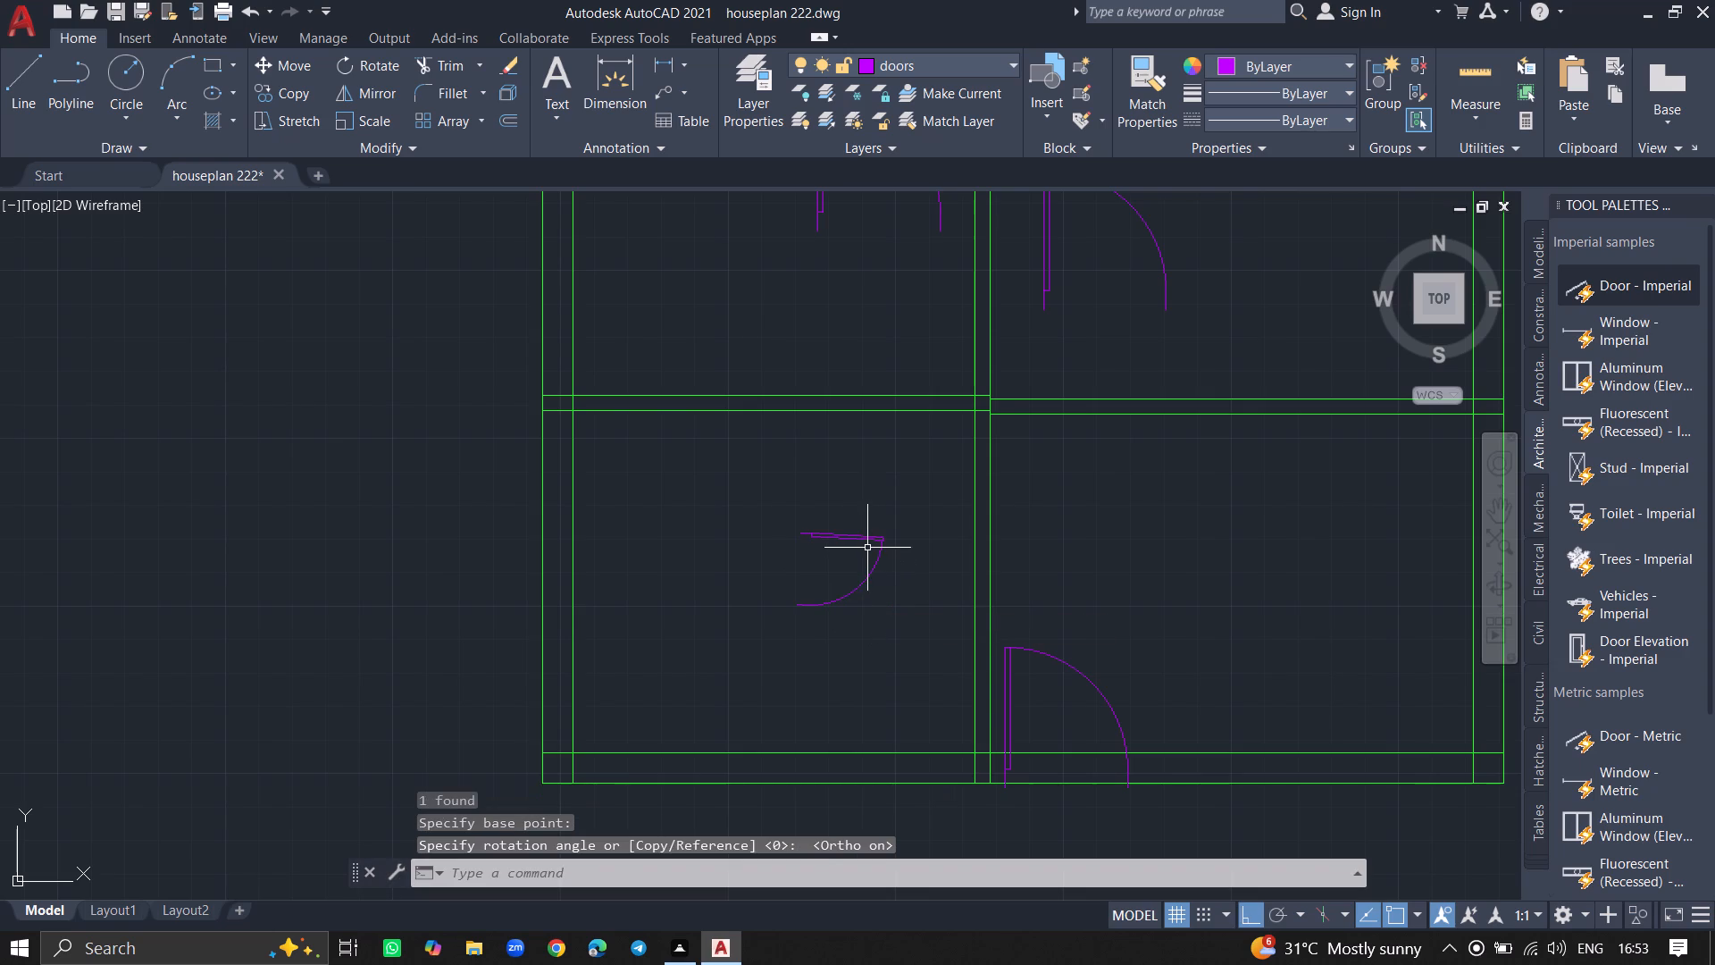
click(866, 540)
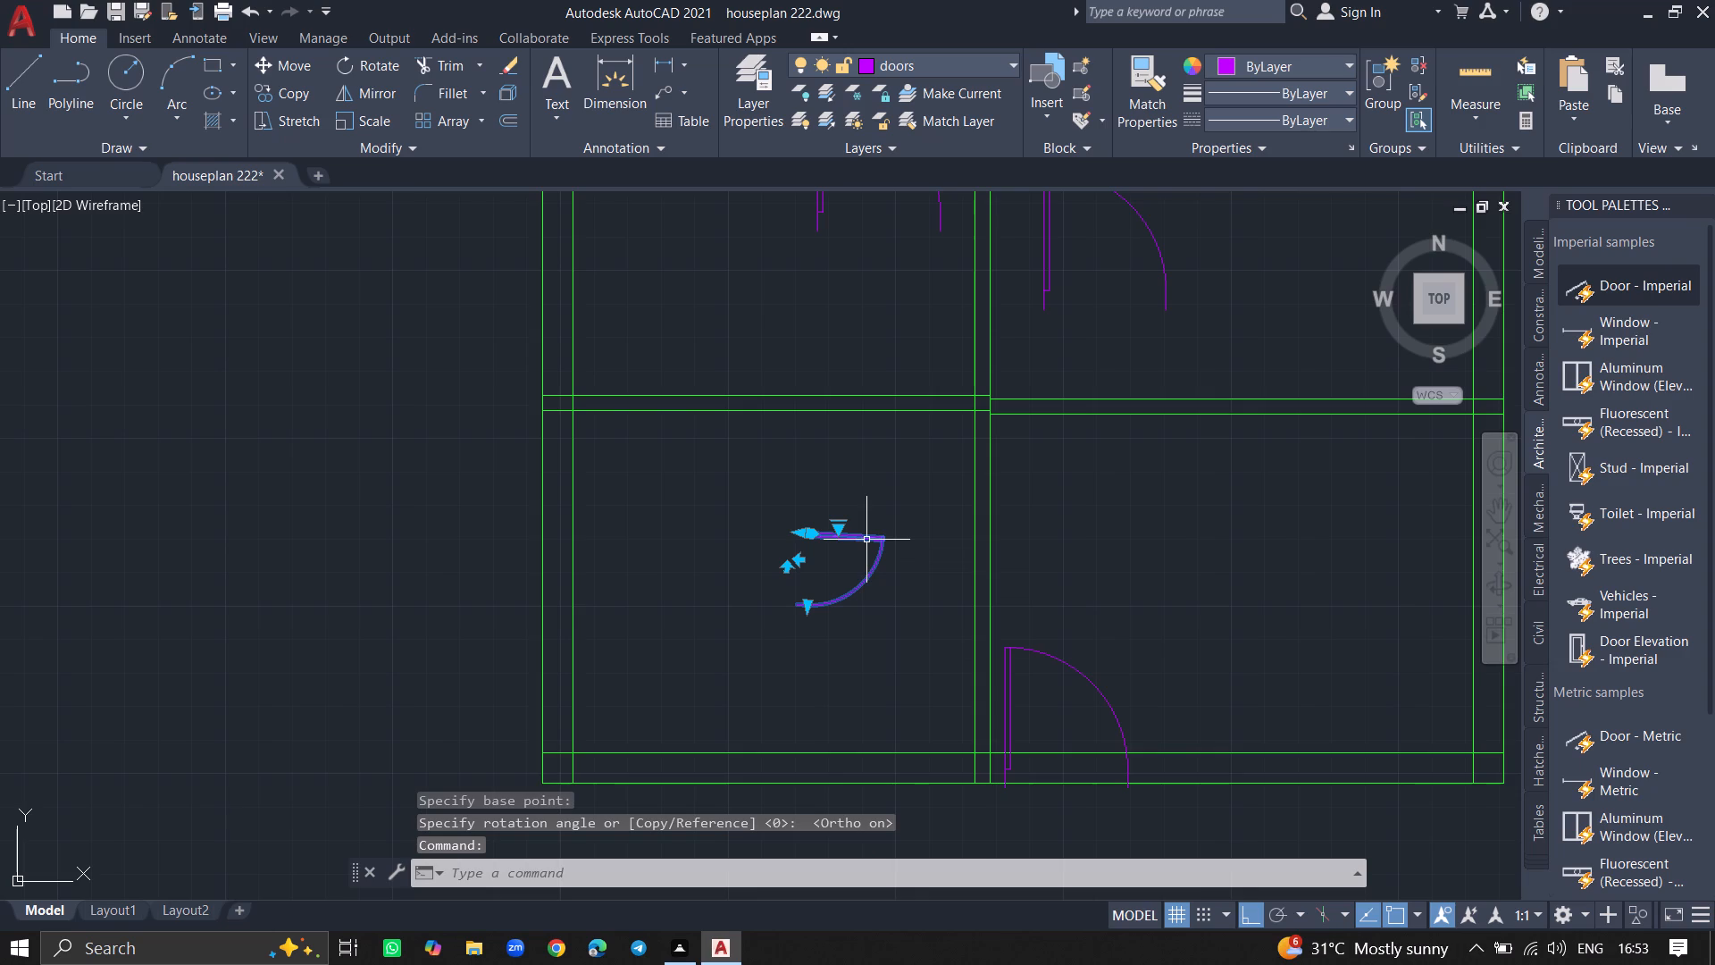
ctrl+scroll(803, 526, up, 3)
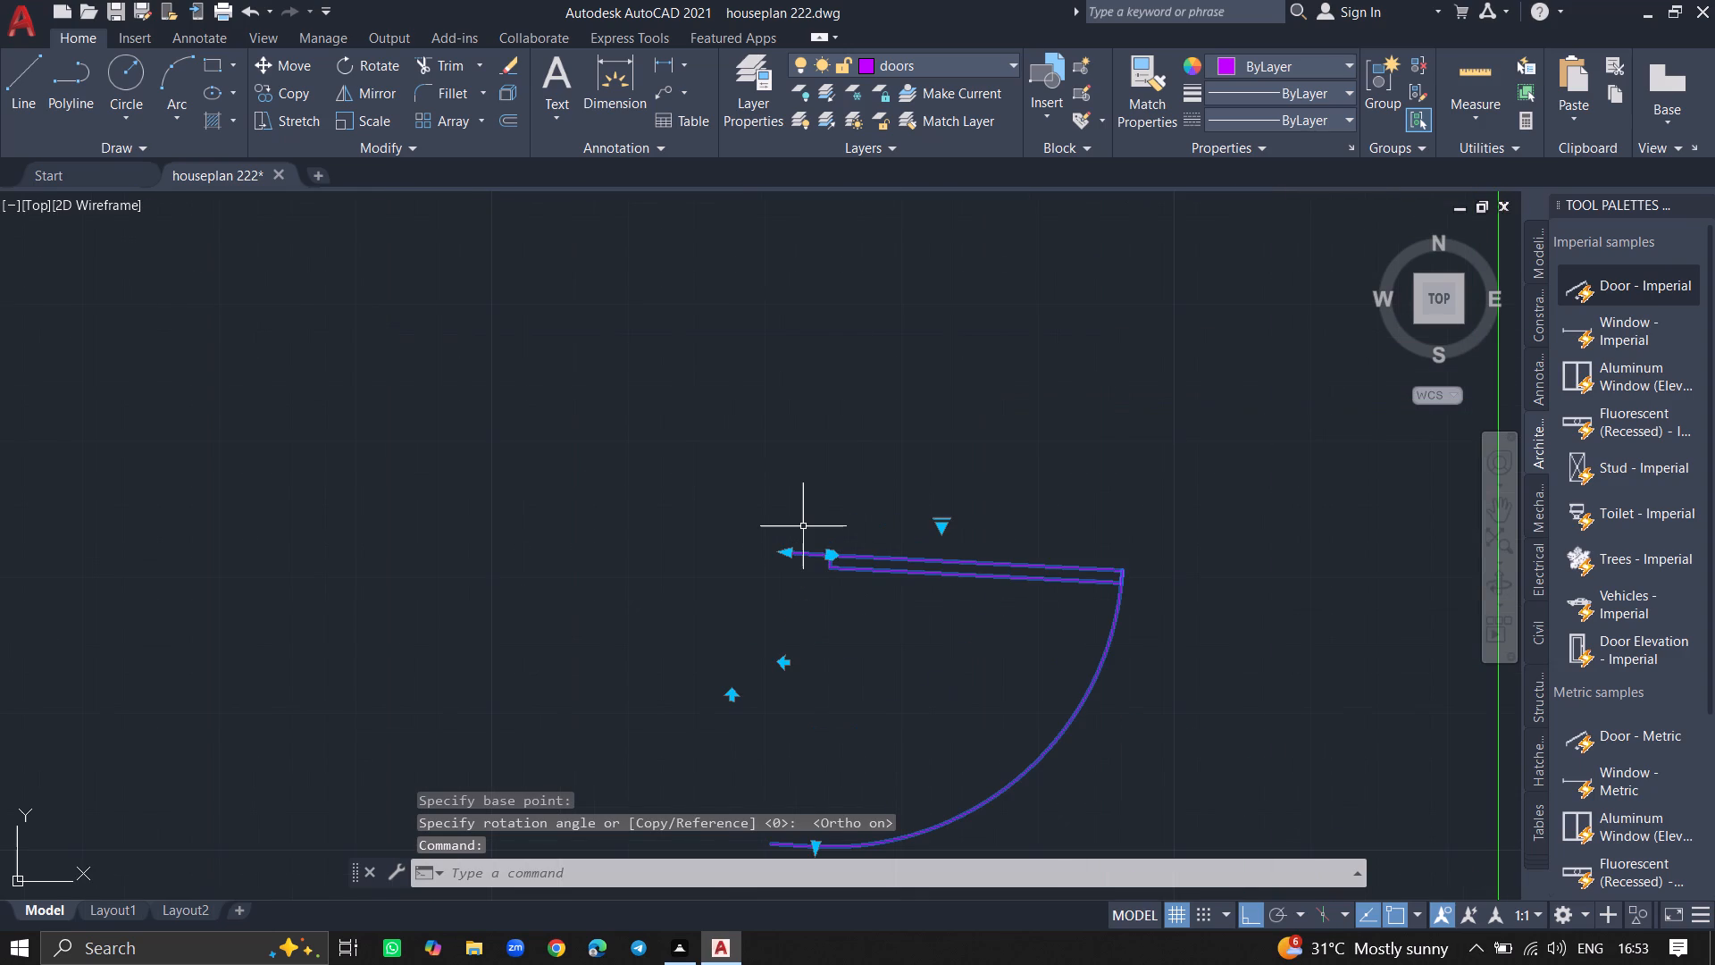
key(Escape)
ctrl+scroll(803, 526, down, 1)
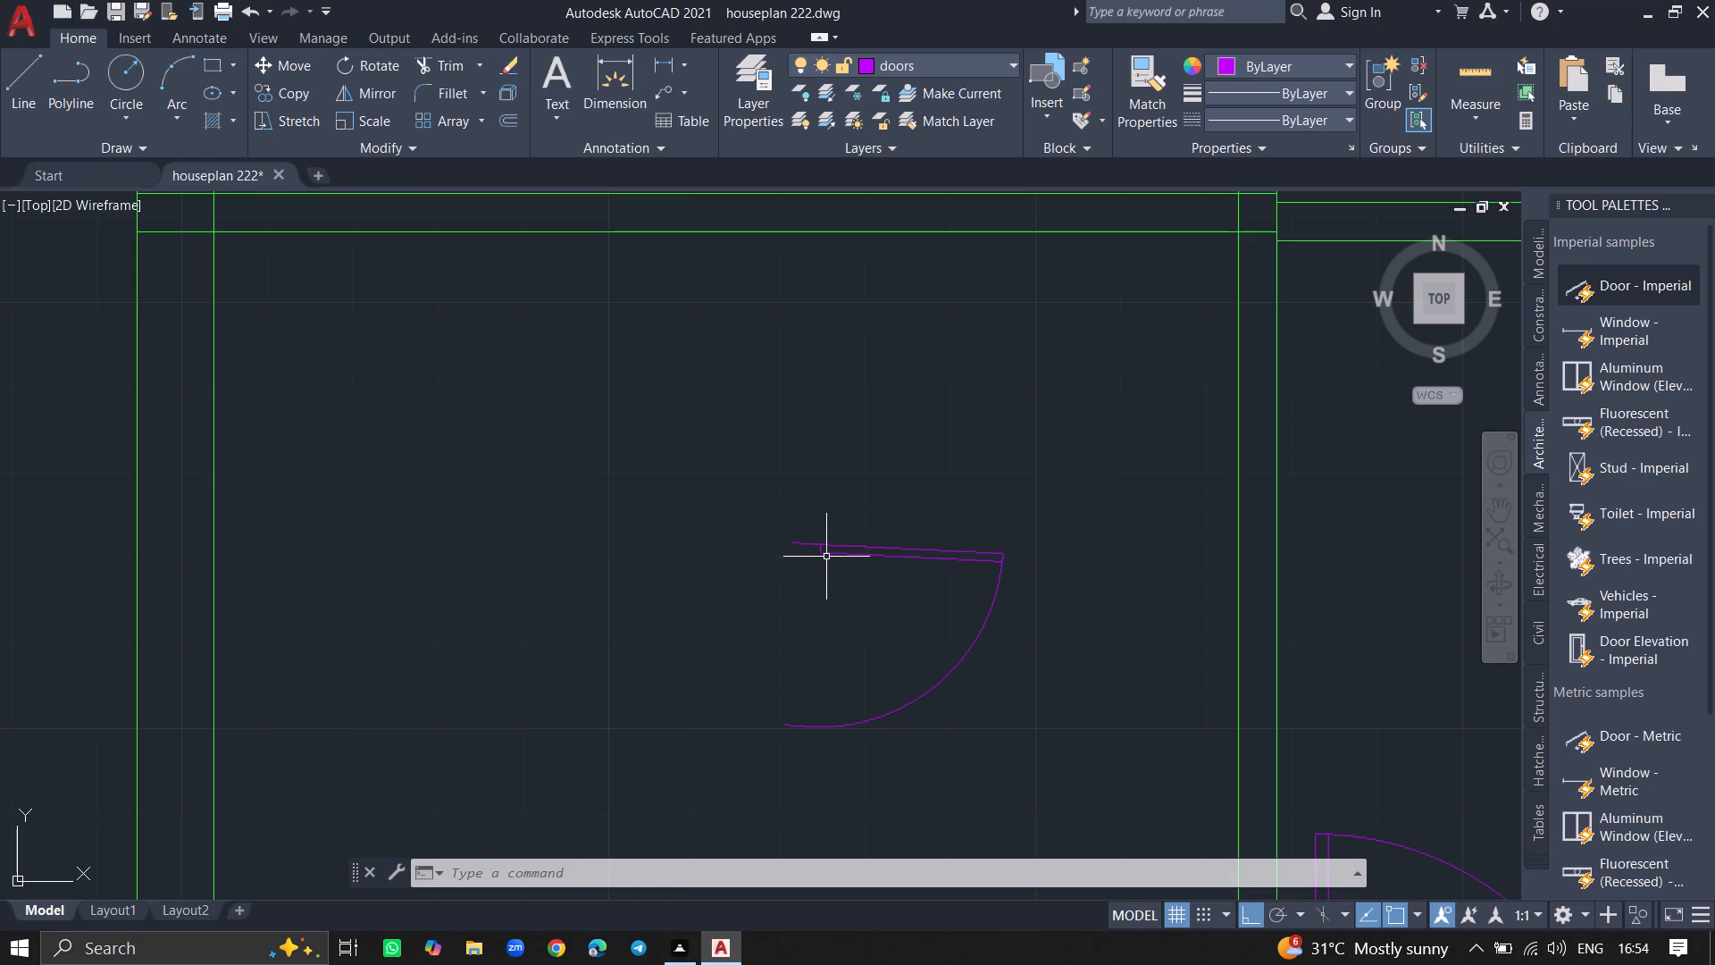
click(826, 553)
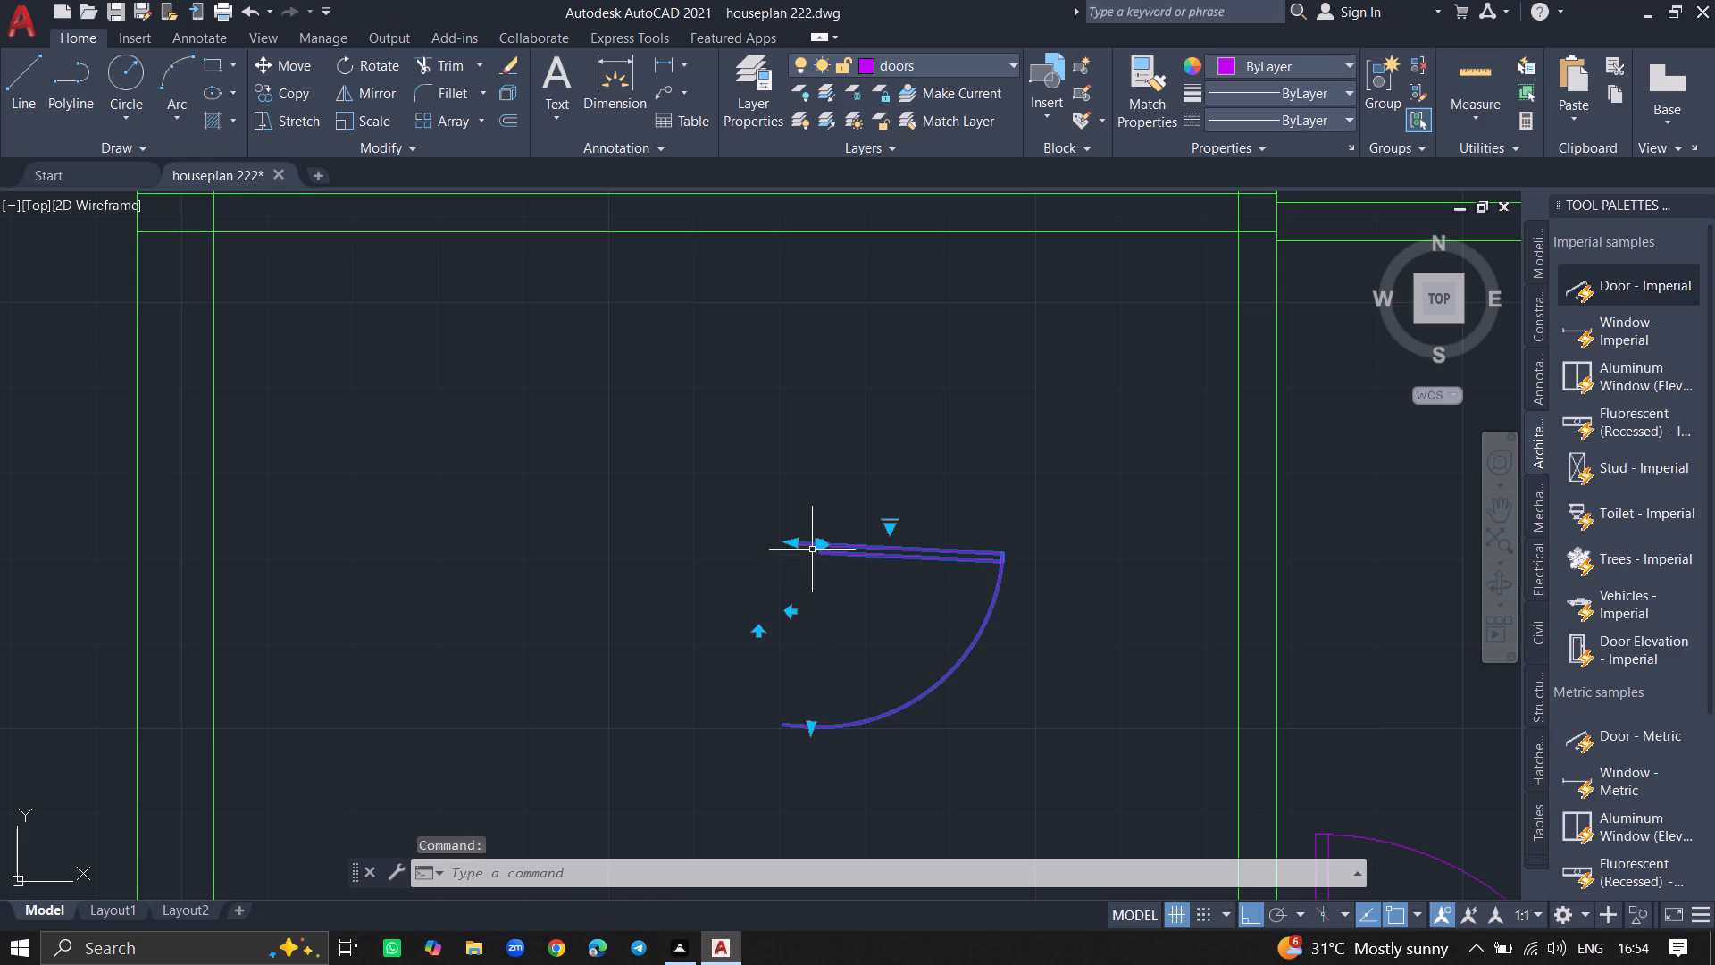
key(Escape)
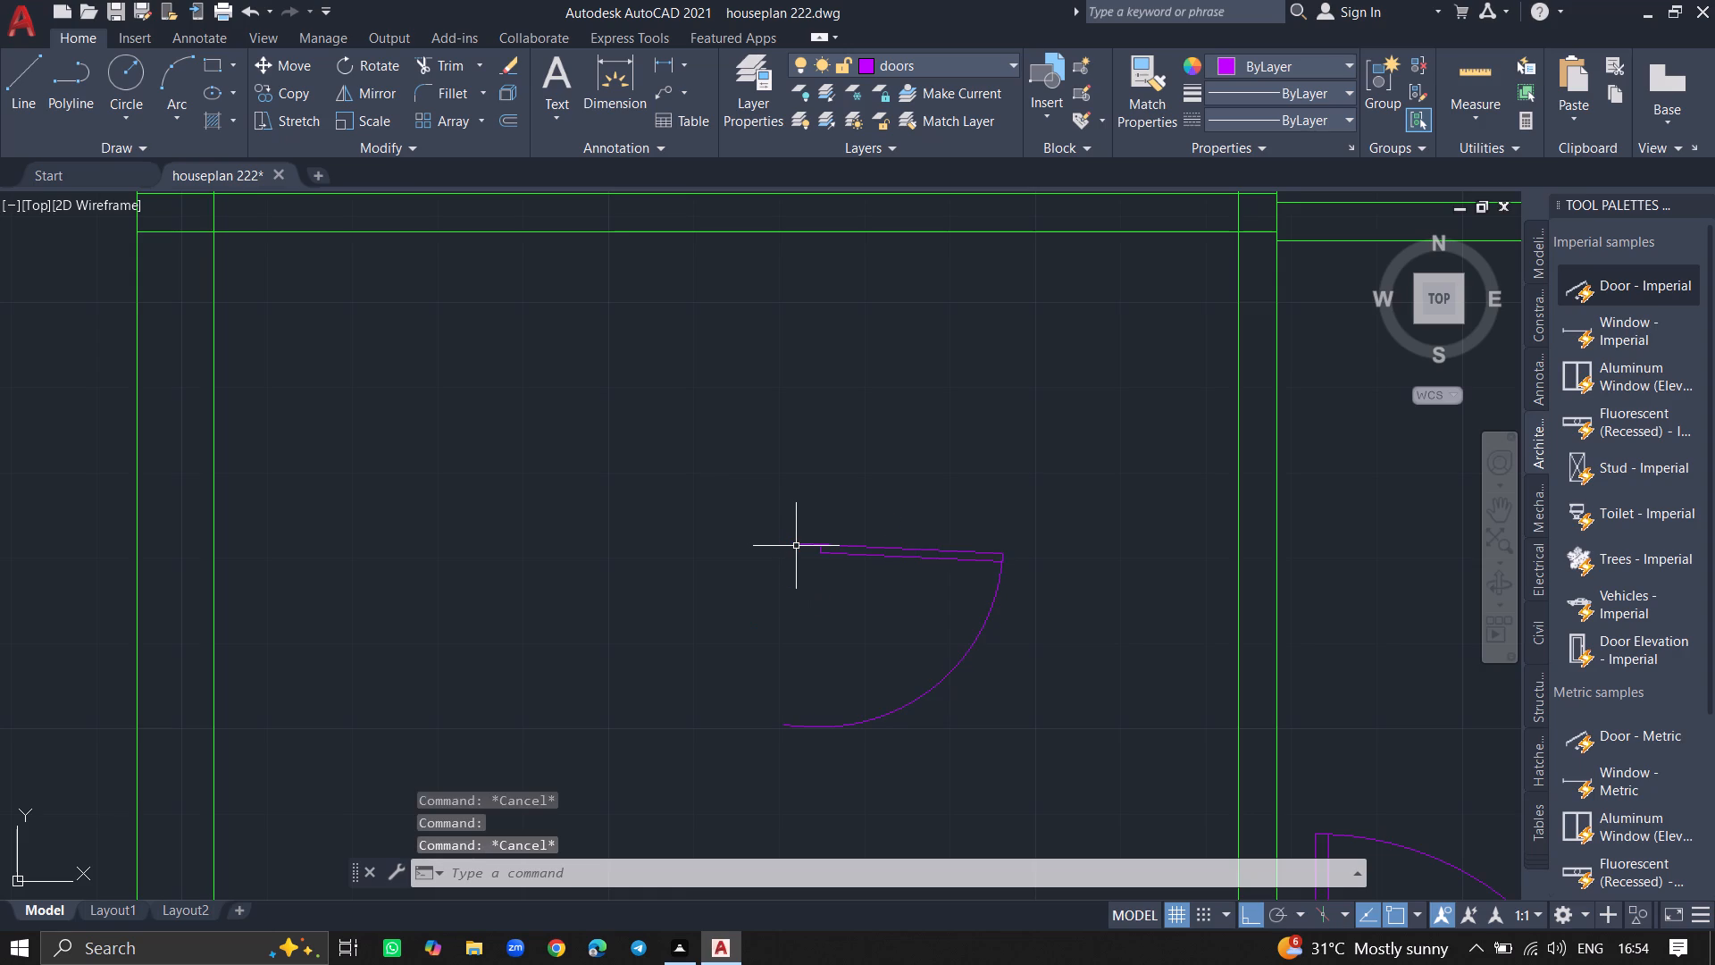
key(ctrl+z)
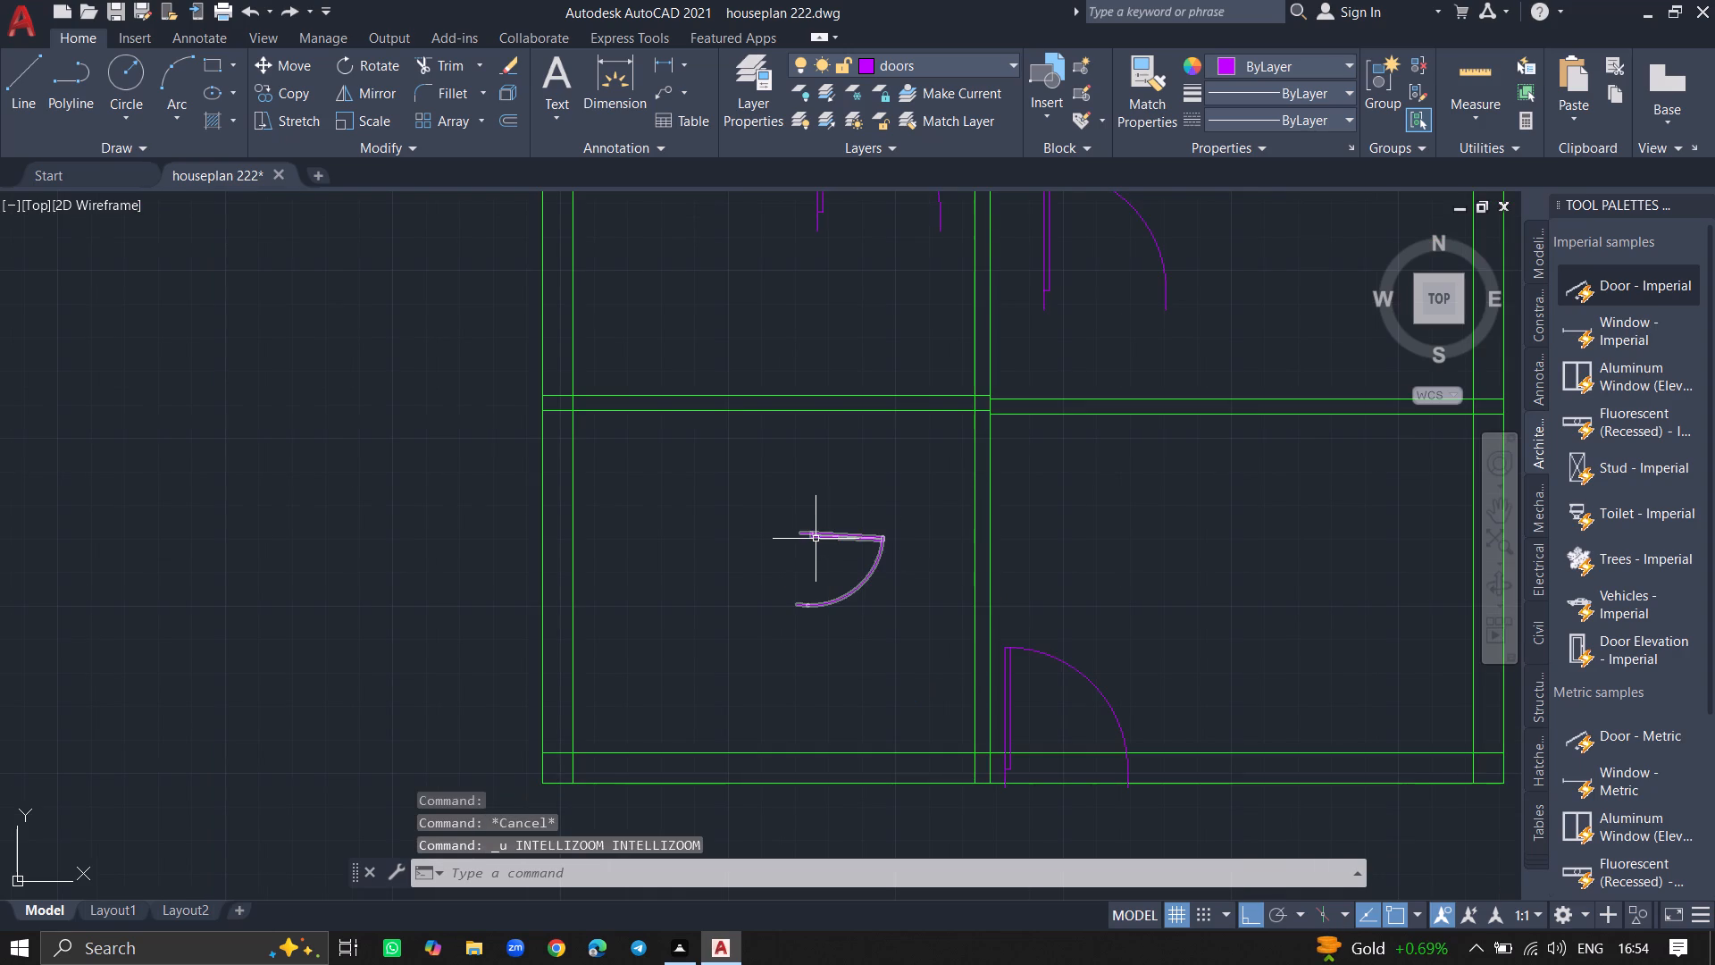
Delete the reduced door from the lower-left room.
click(816, 539)
key(Delete)
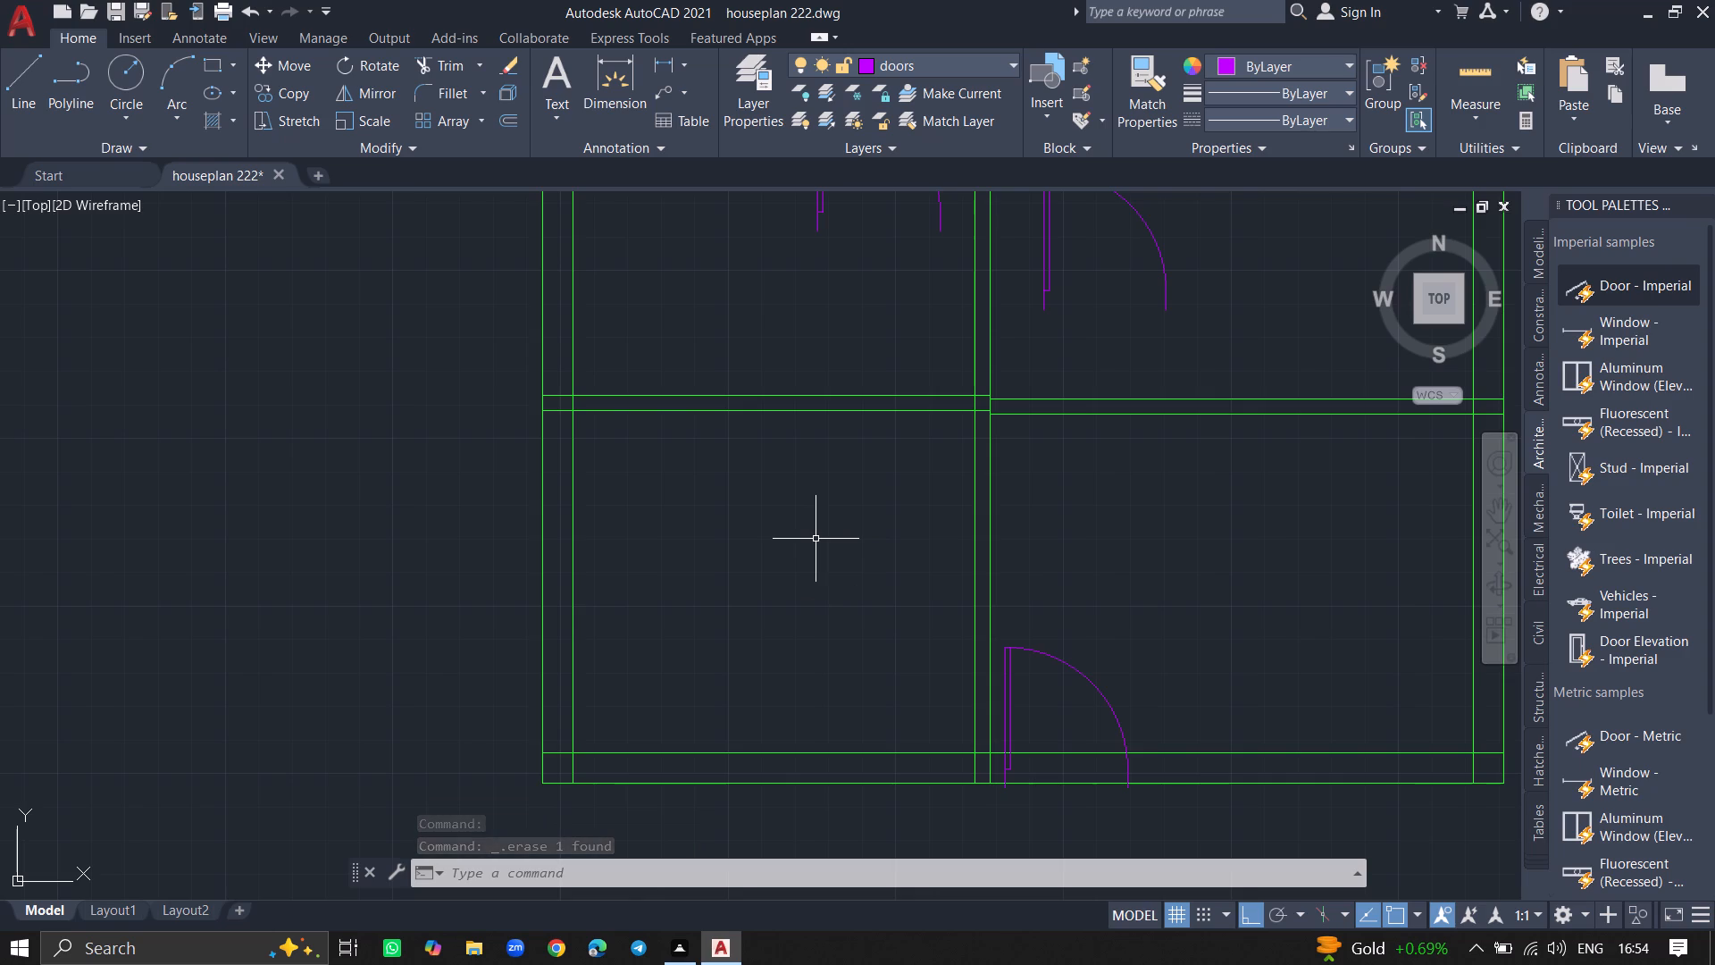
Rotate the middle-left room's door clockwise by 90° around the upper end of its leaf, with Ortho on.
ctrl+scroll(816, 539, down, 2)
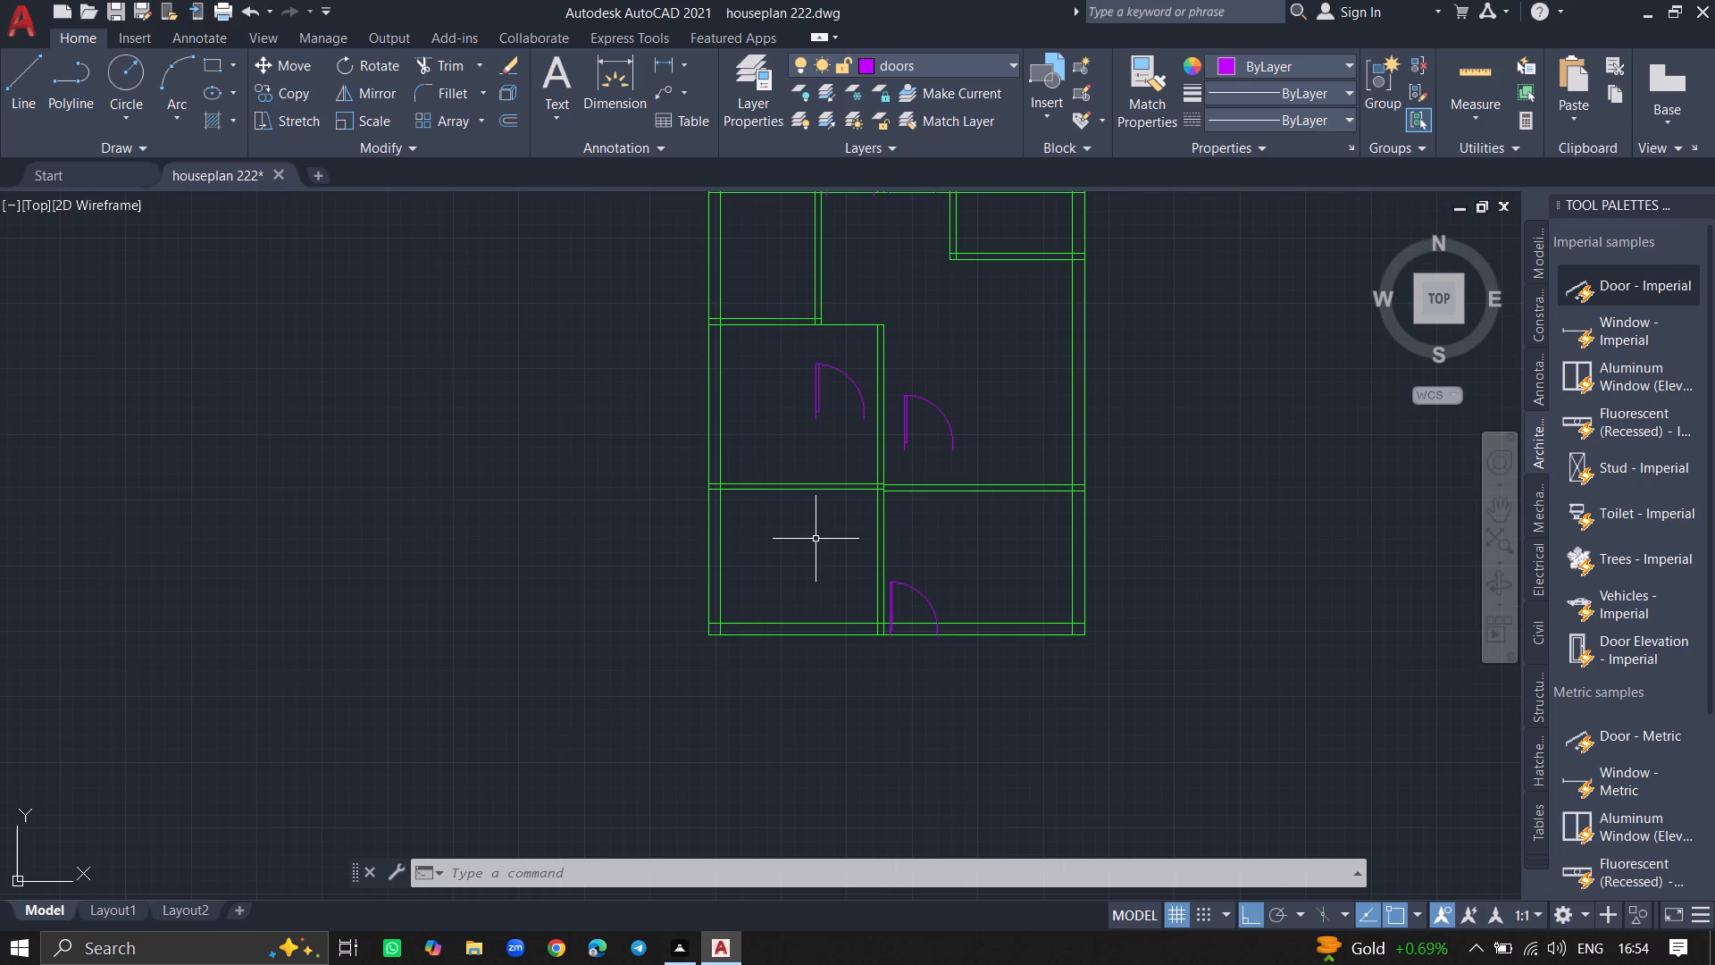
click(852, 381)
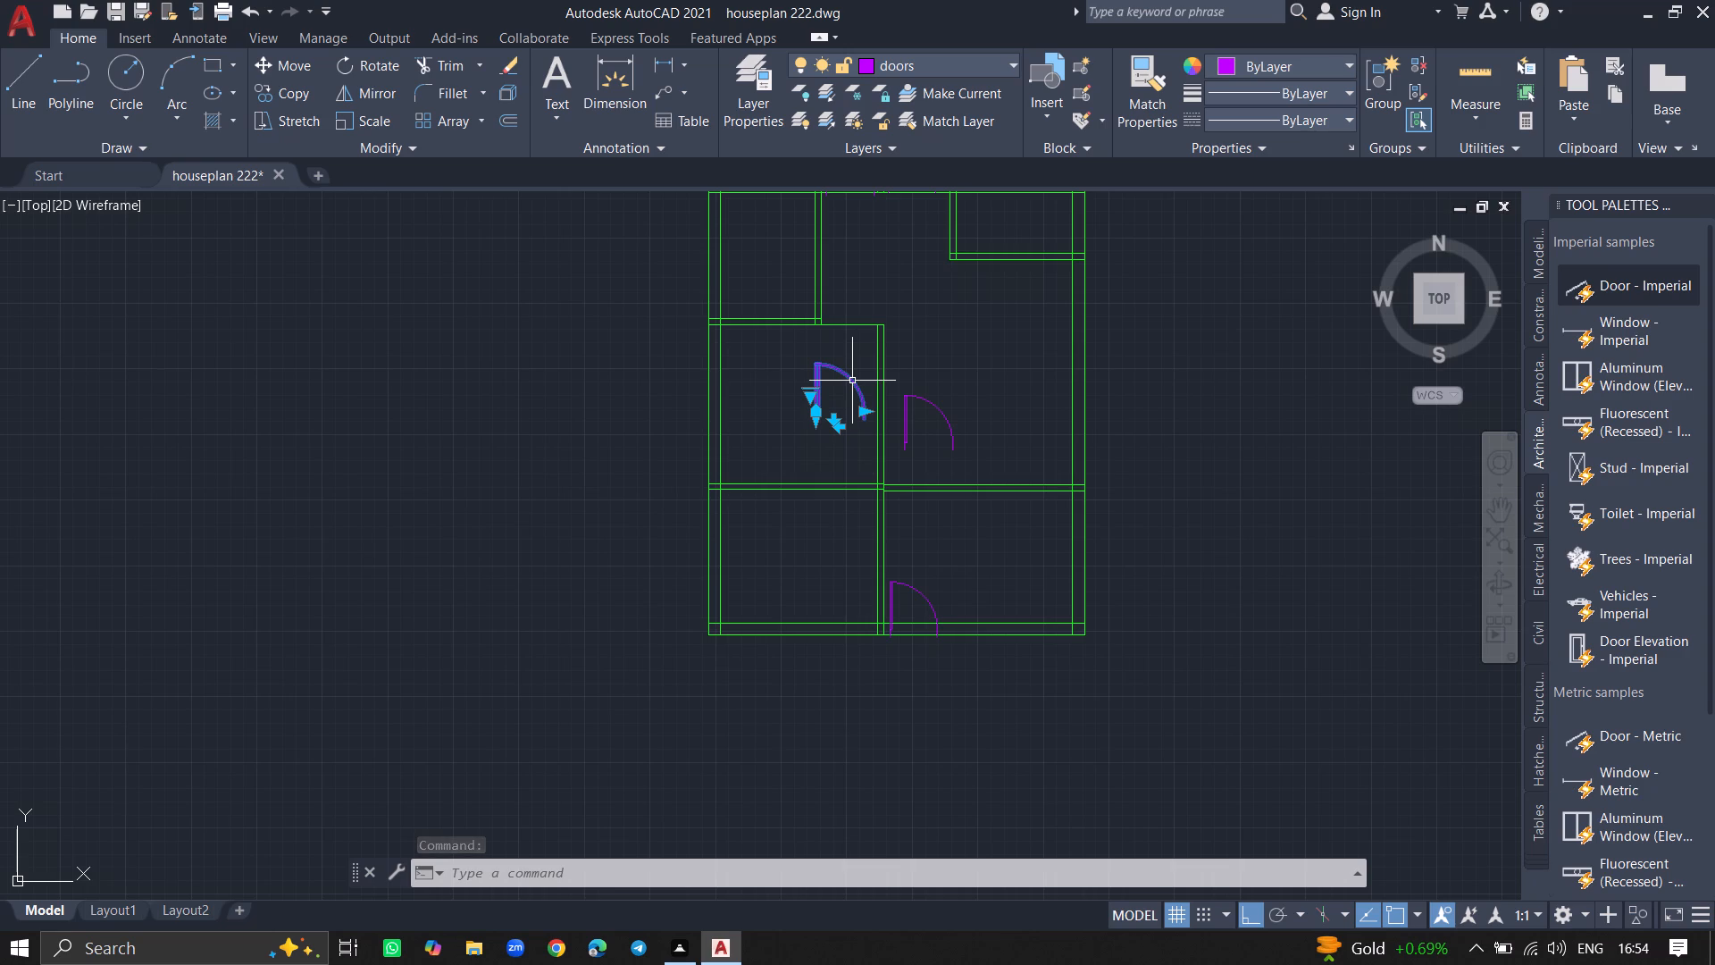
text(rot)
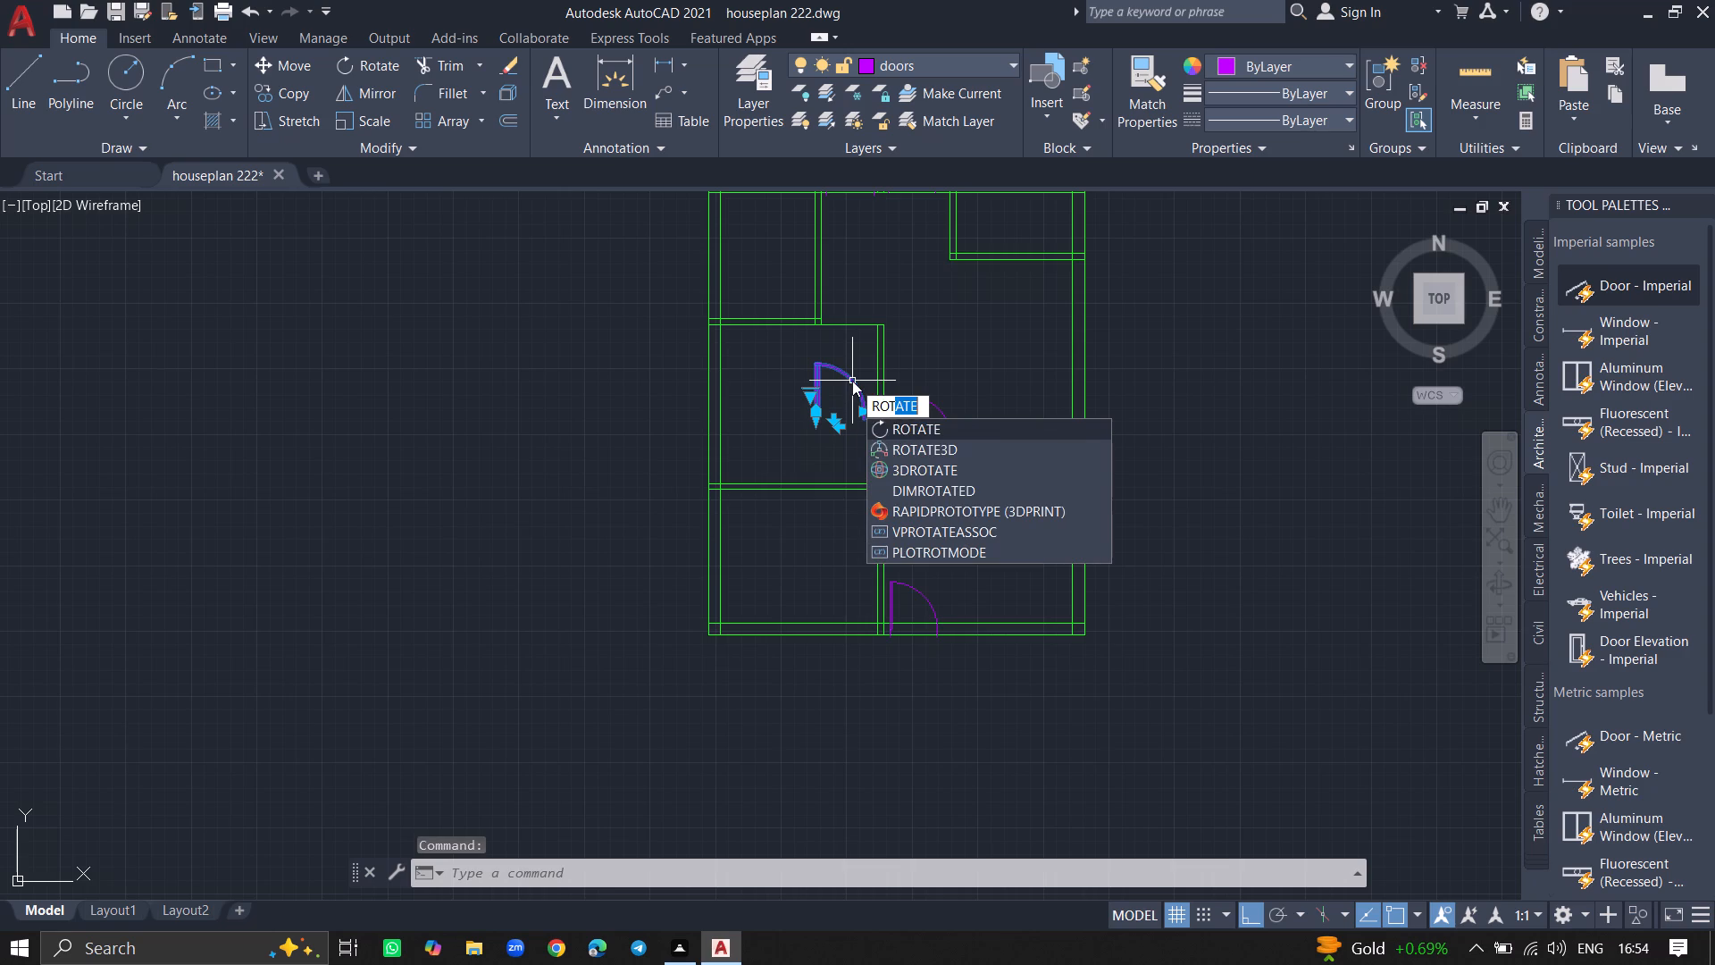
click(874, 427)
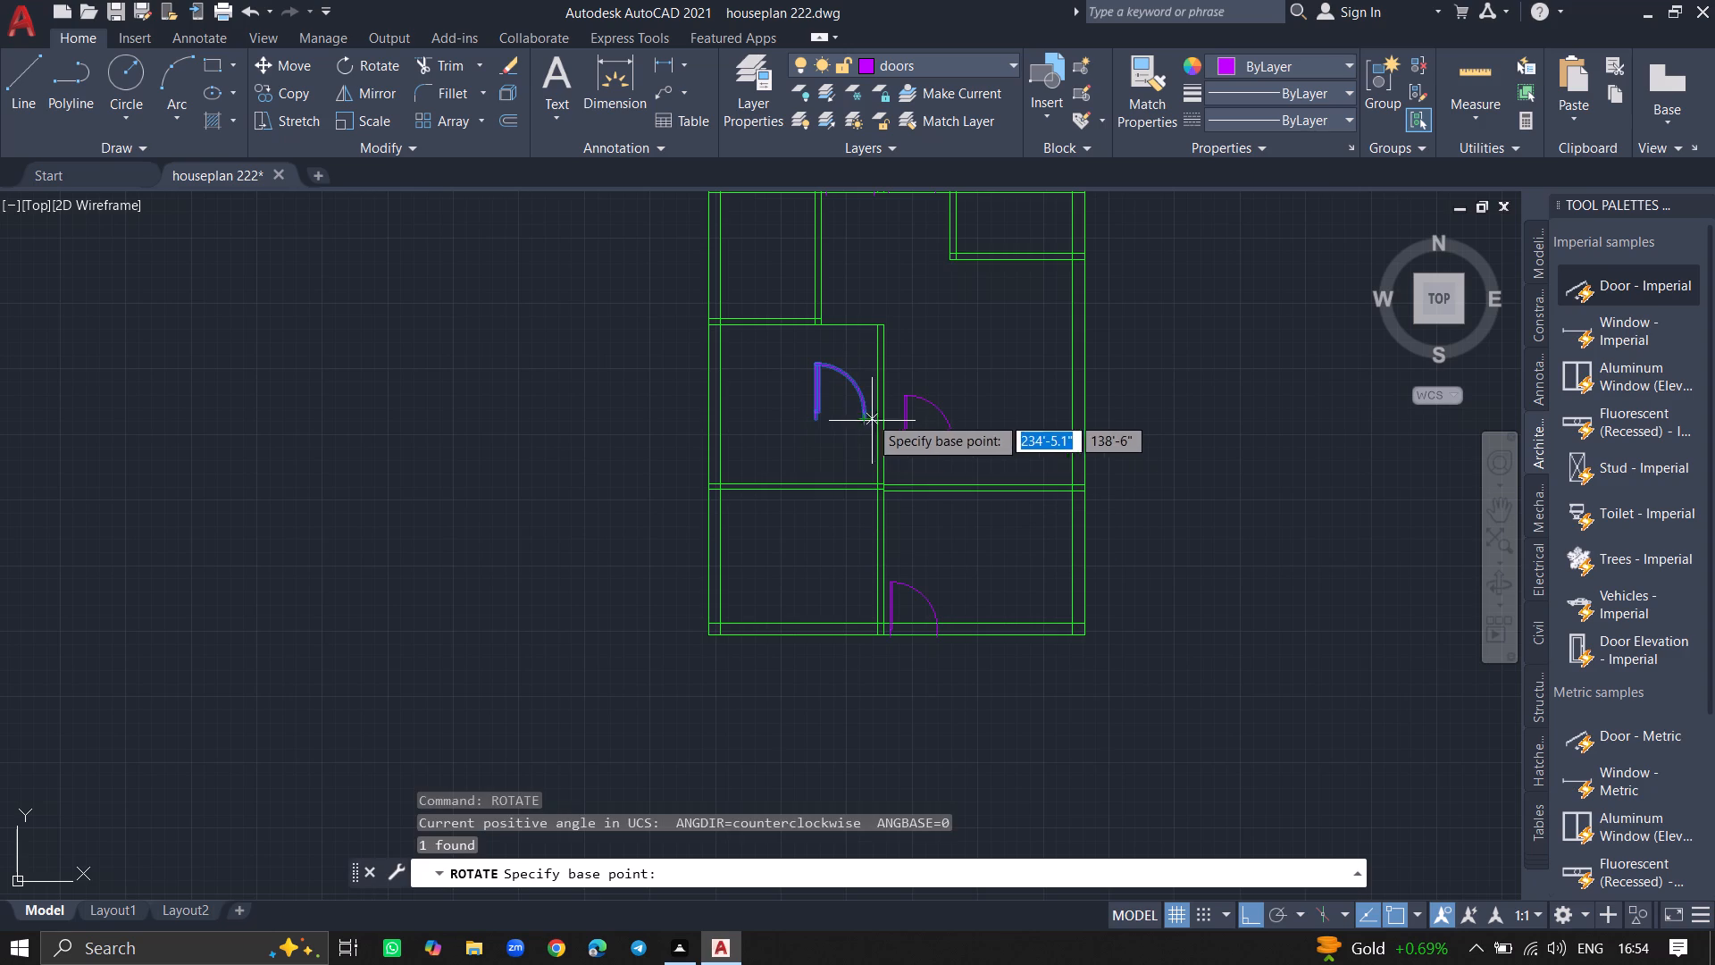
click(824, 363)
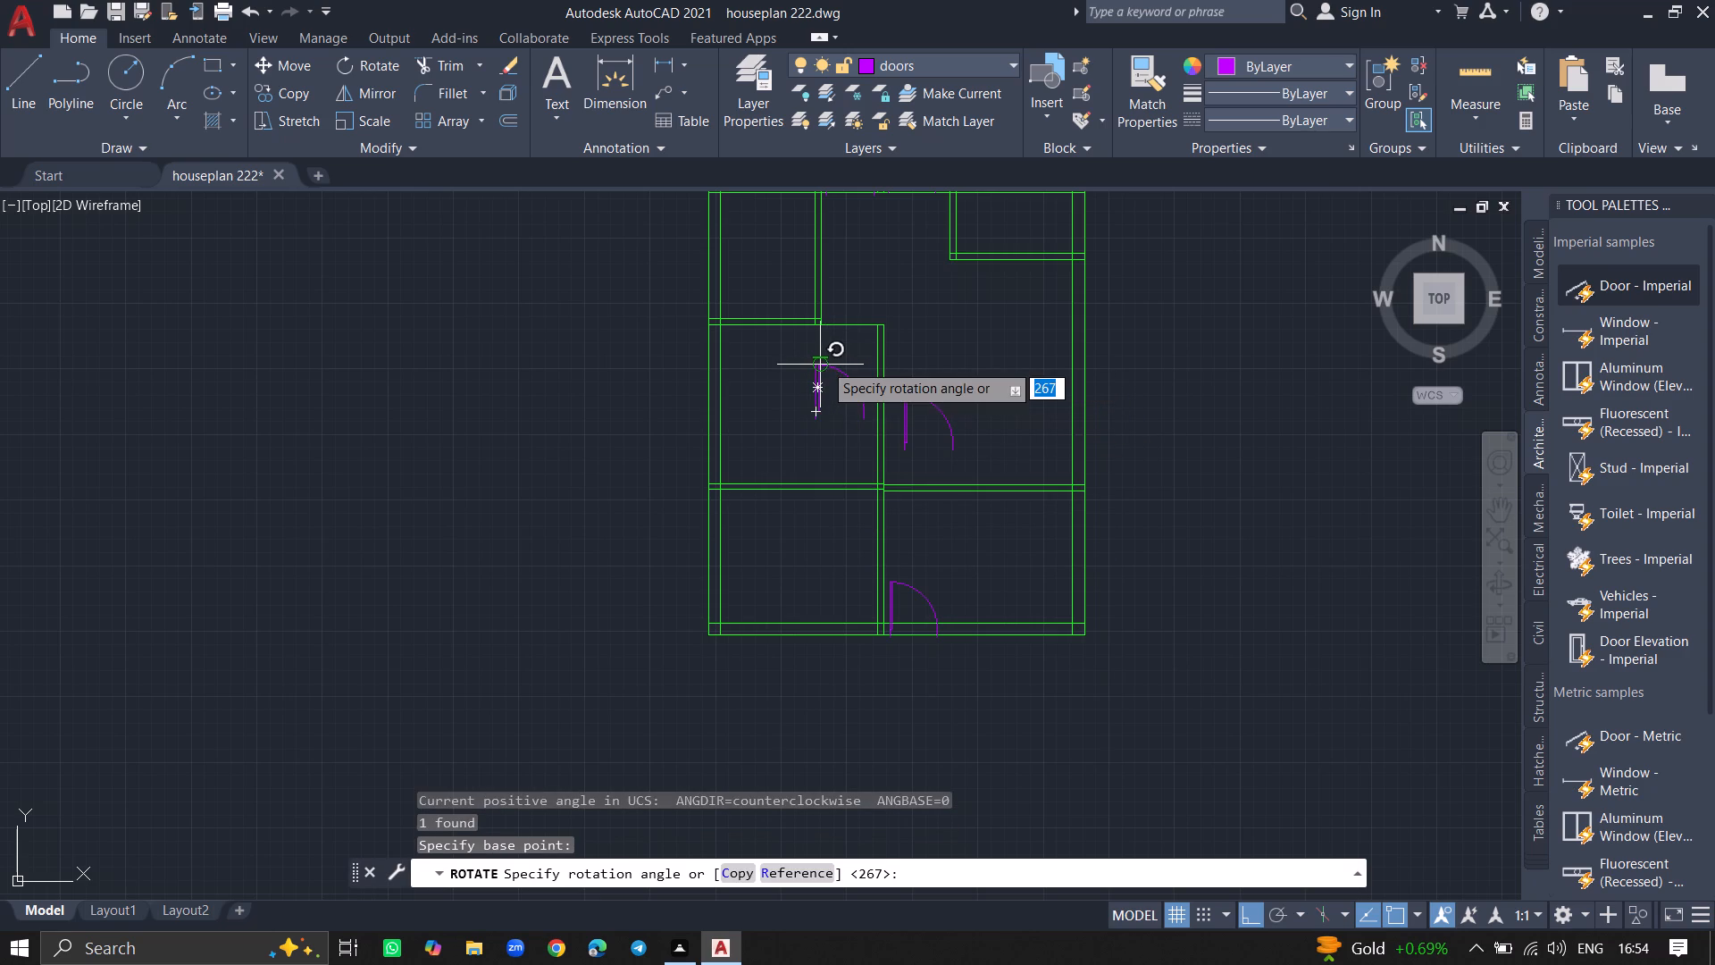
click(825, 420)
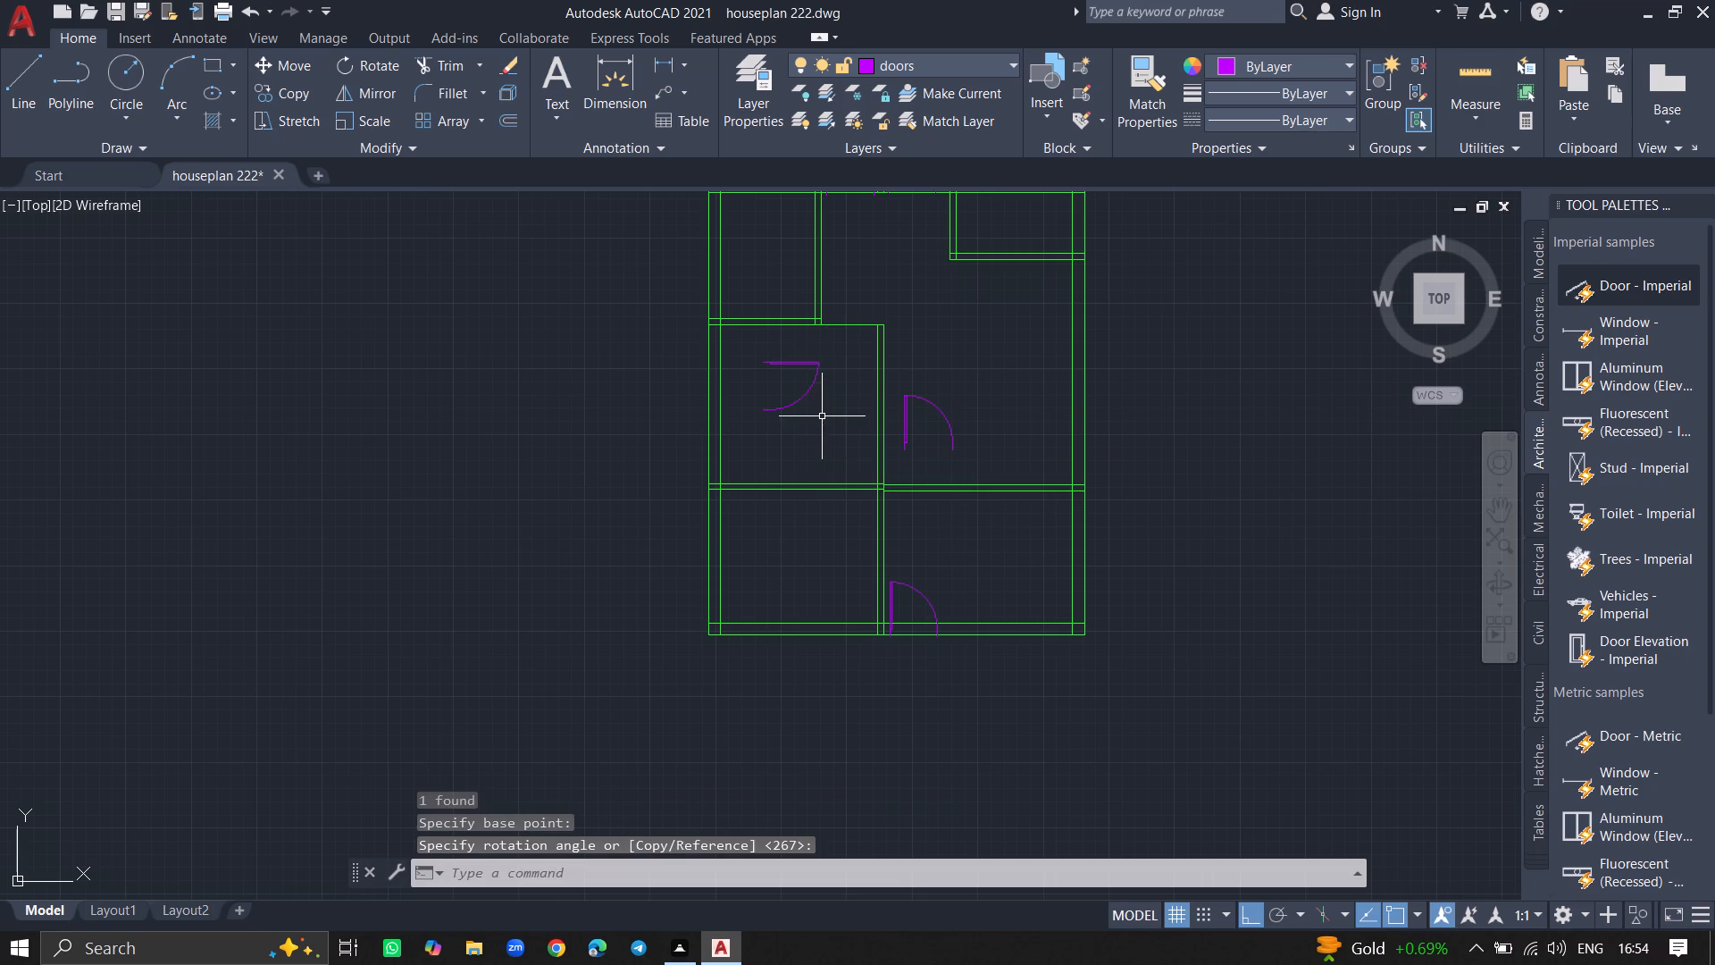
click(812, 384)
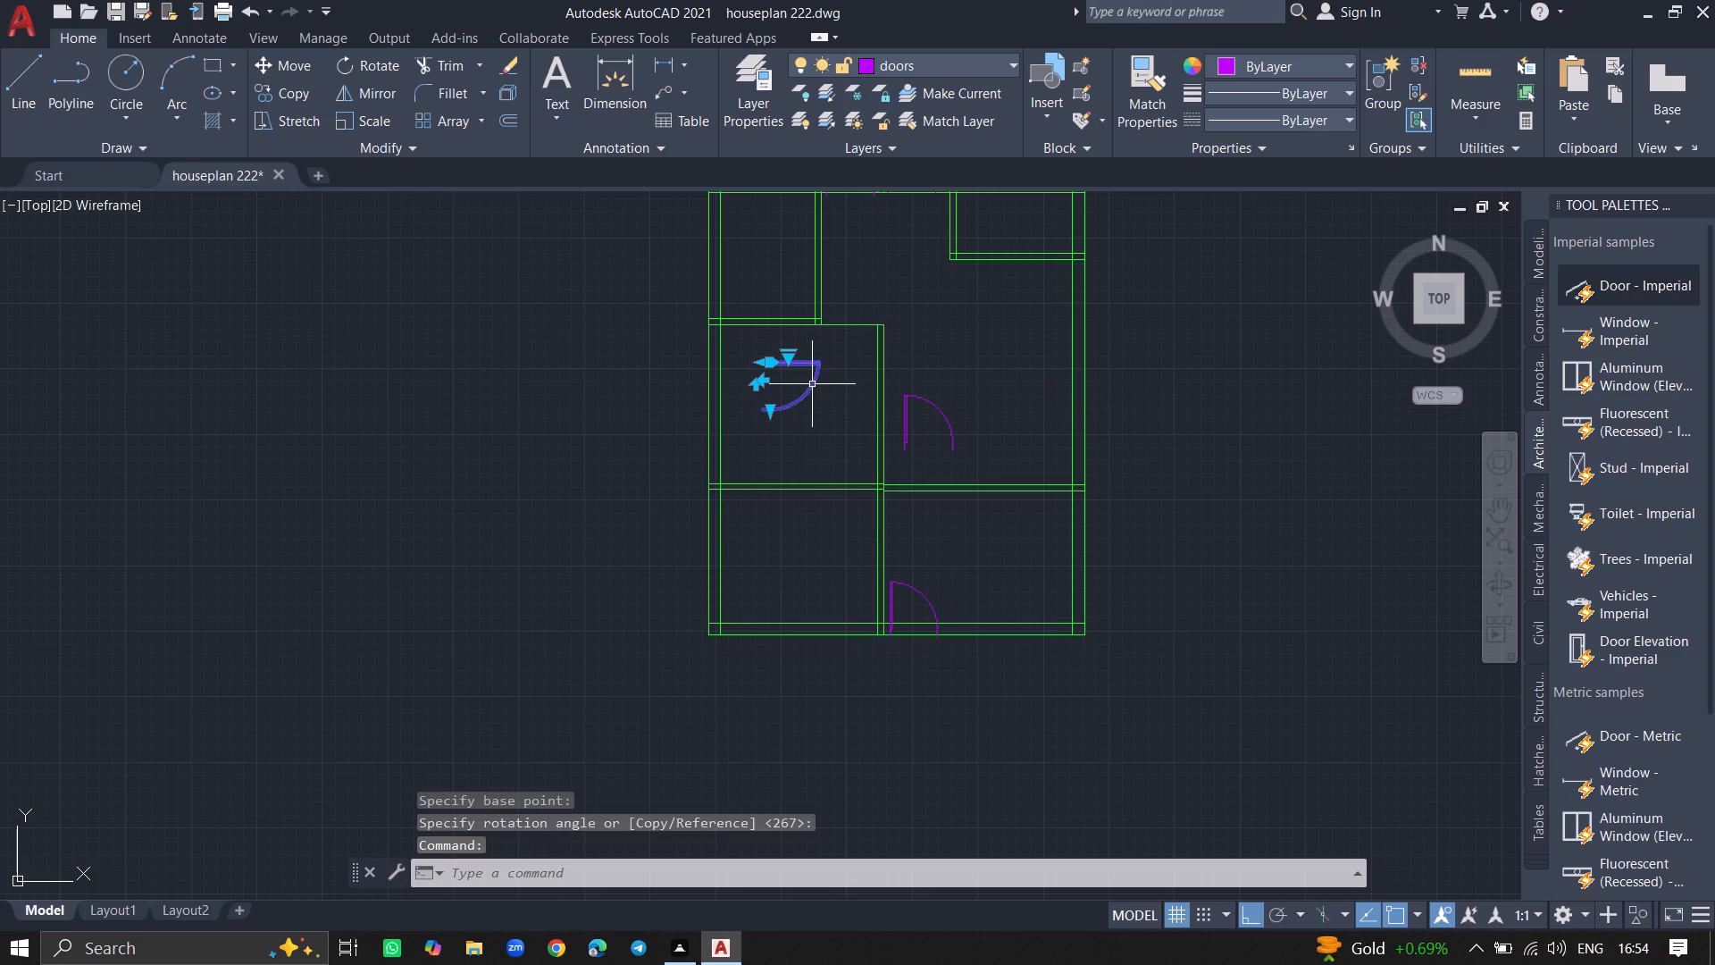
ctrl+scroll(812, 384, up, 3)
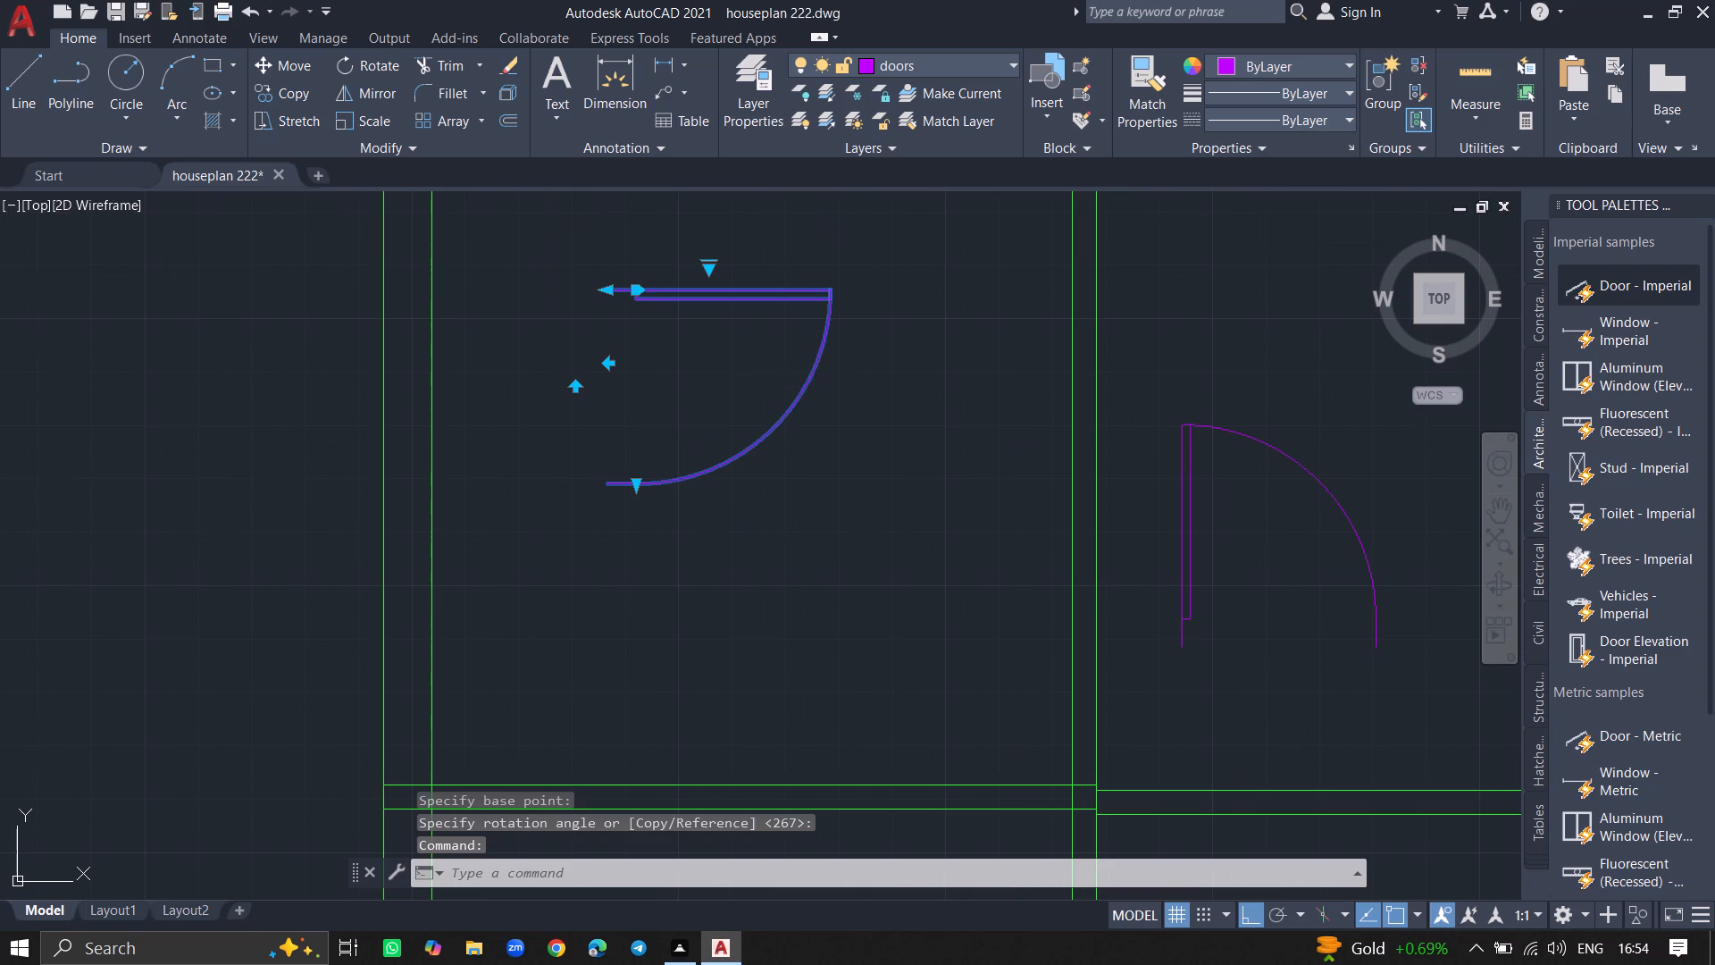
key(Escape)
Move the middle-right room's door about 2'-11" onto that room's bottom wall, just right of the central partition, with Ortho off.
ctrl+scroll(812, 384, down, 4)
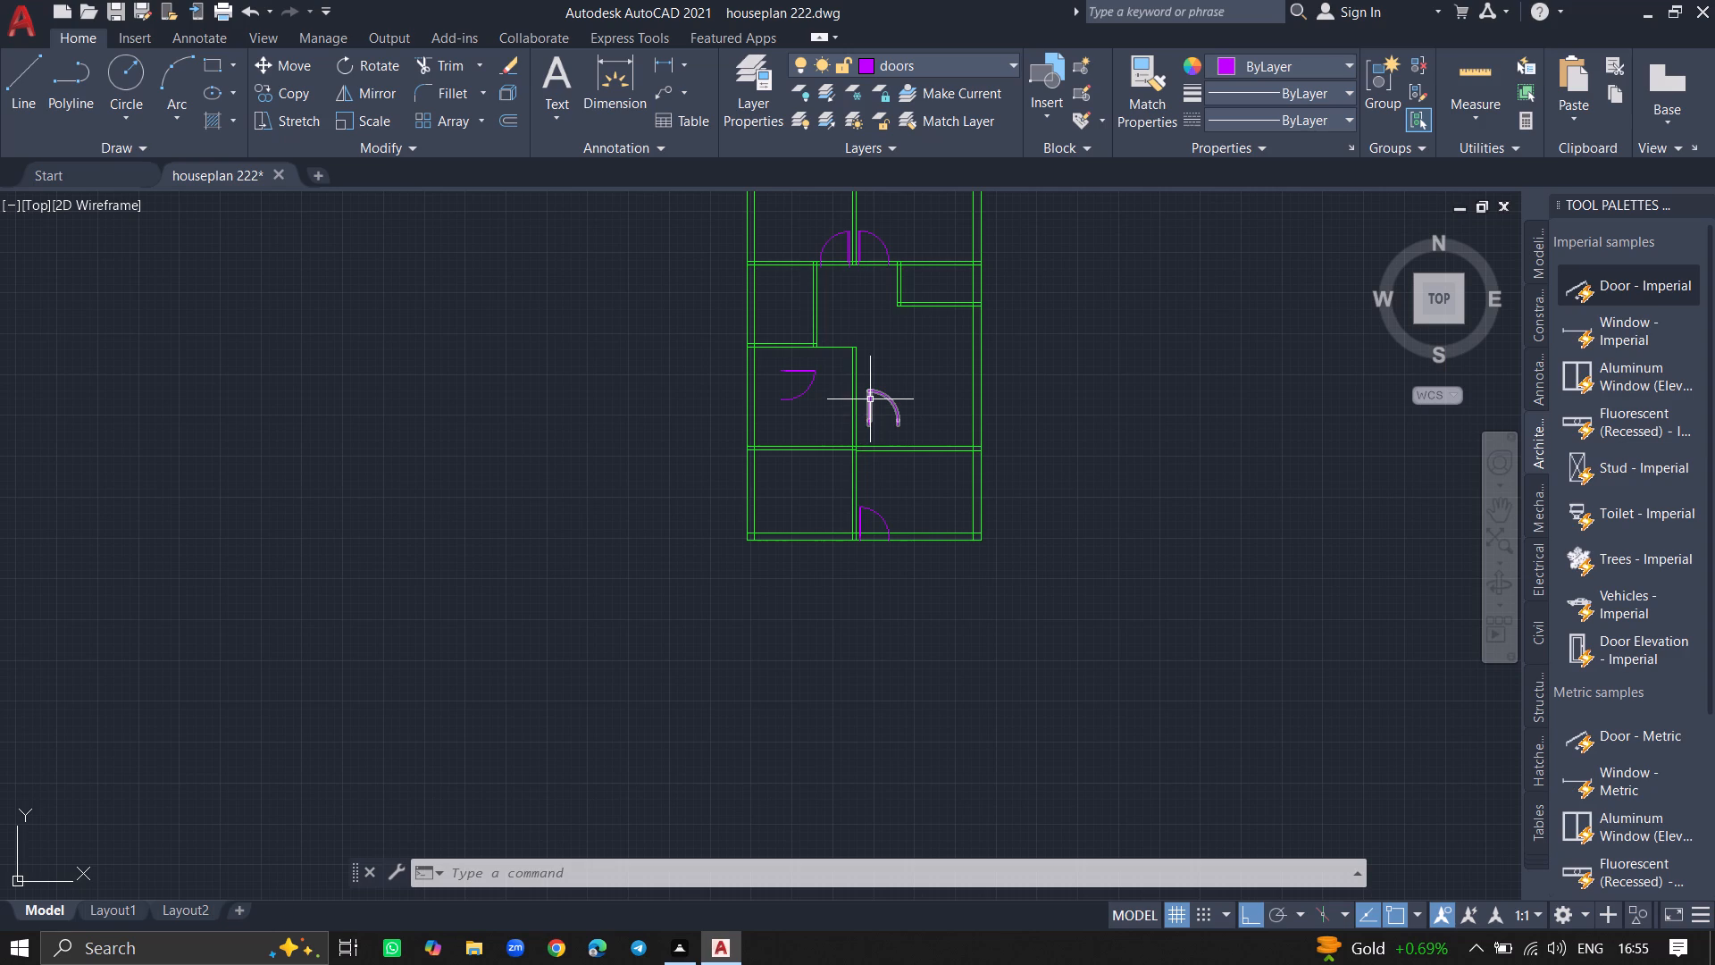
click(870, 399)
ctrl+scroll(870, 399, up, 3)
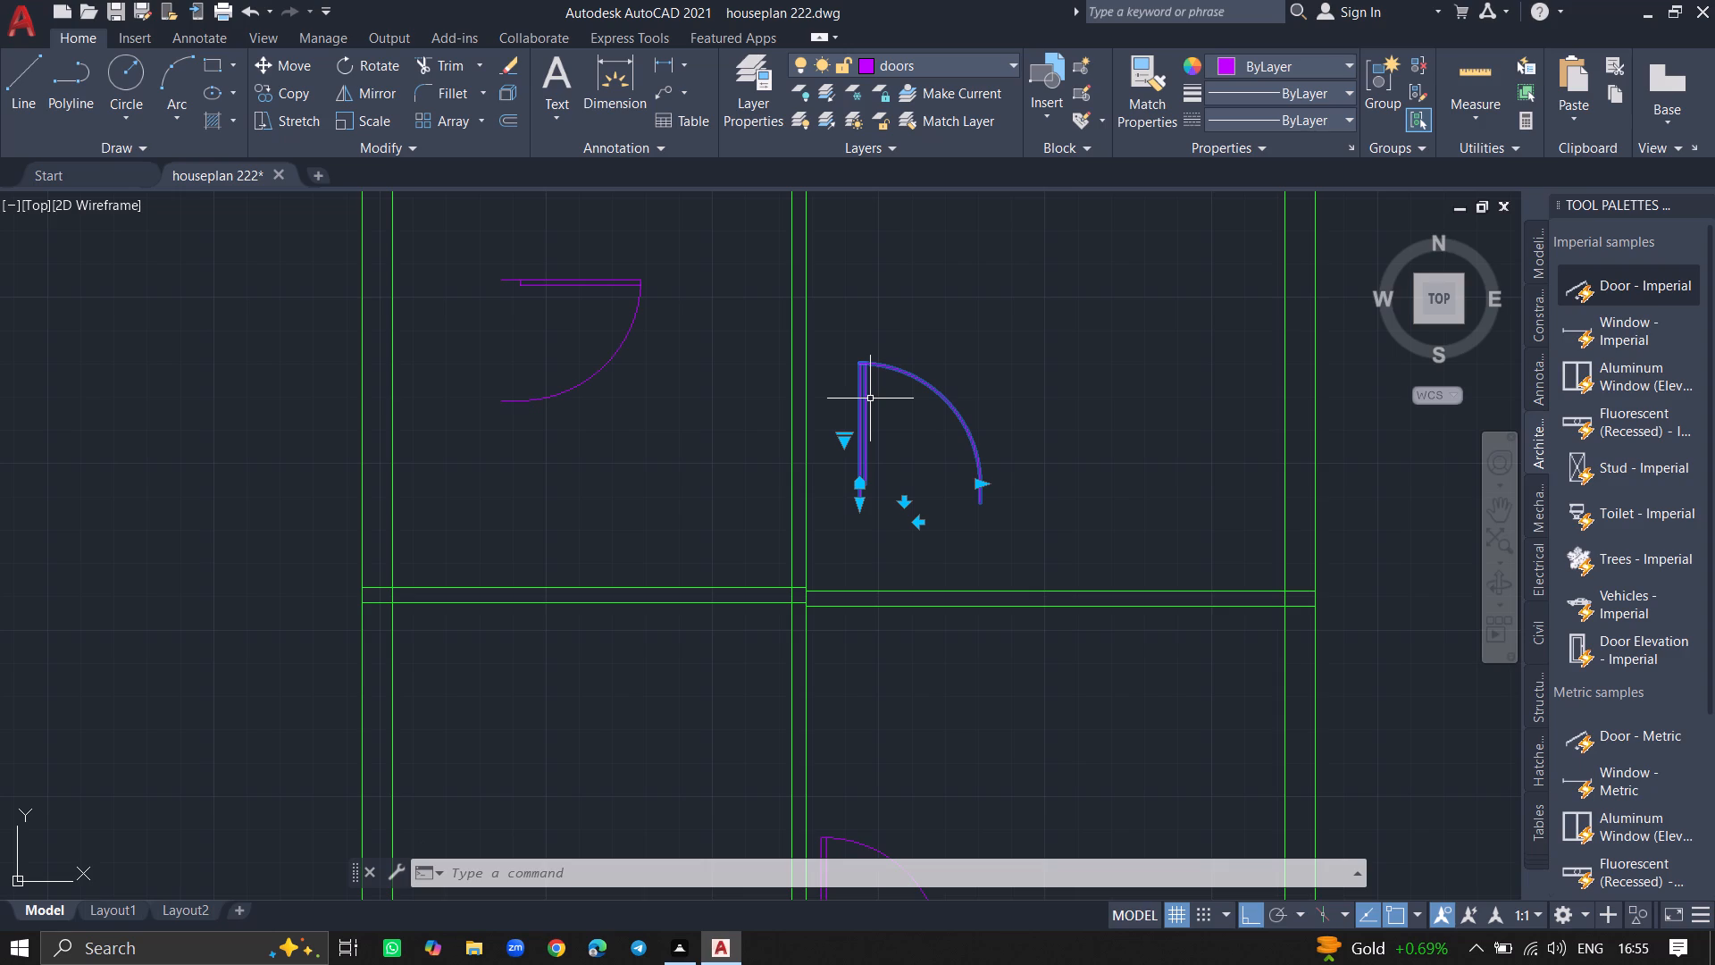
key(r)
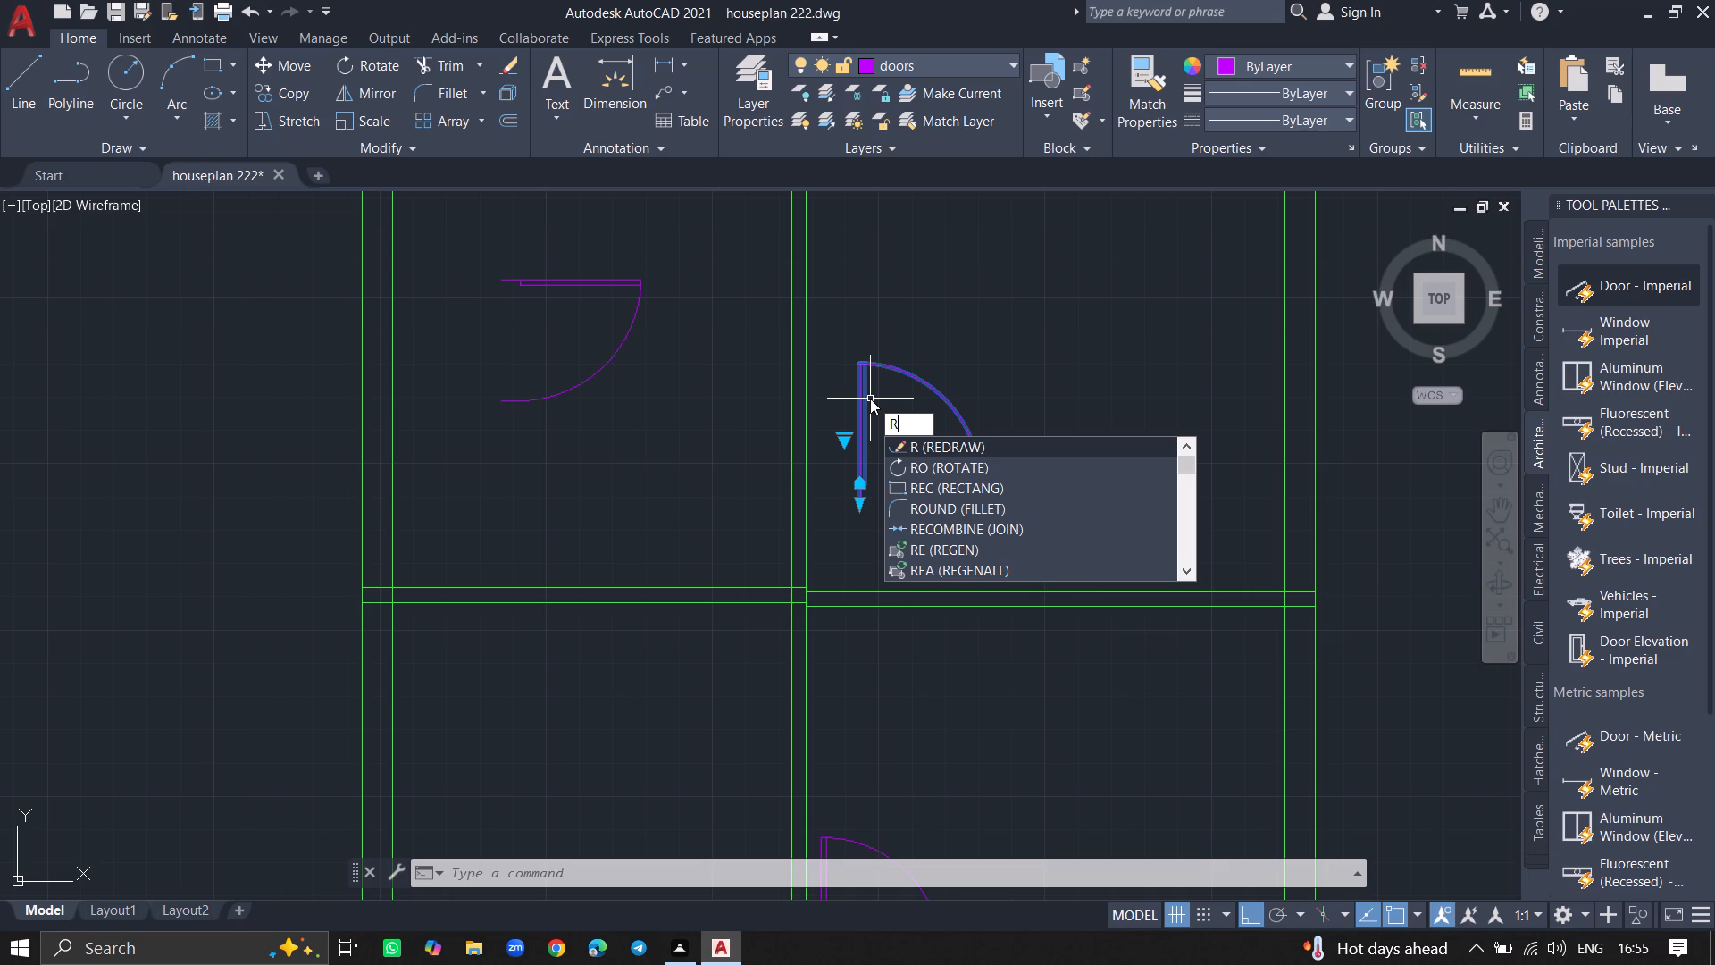
key(Escape)
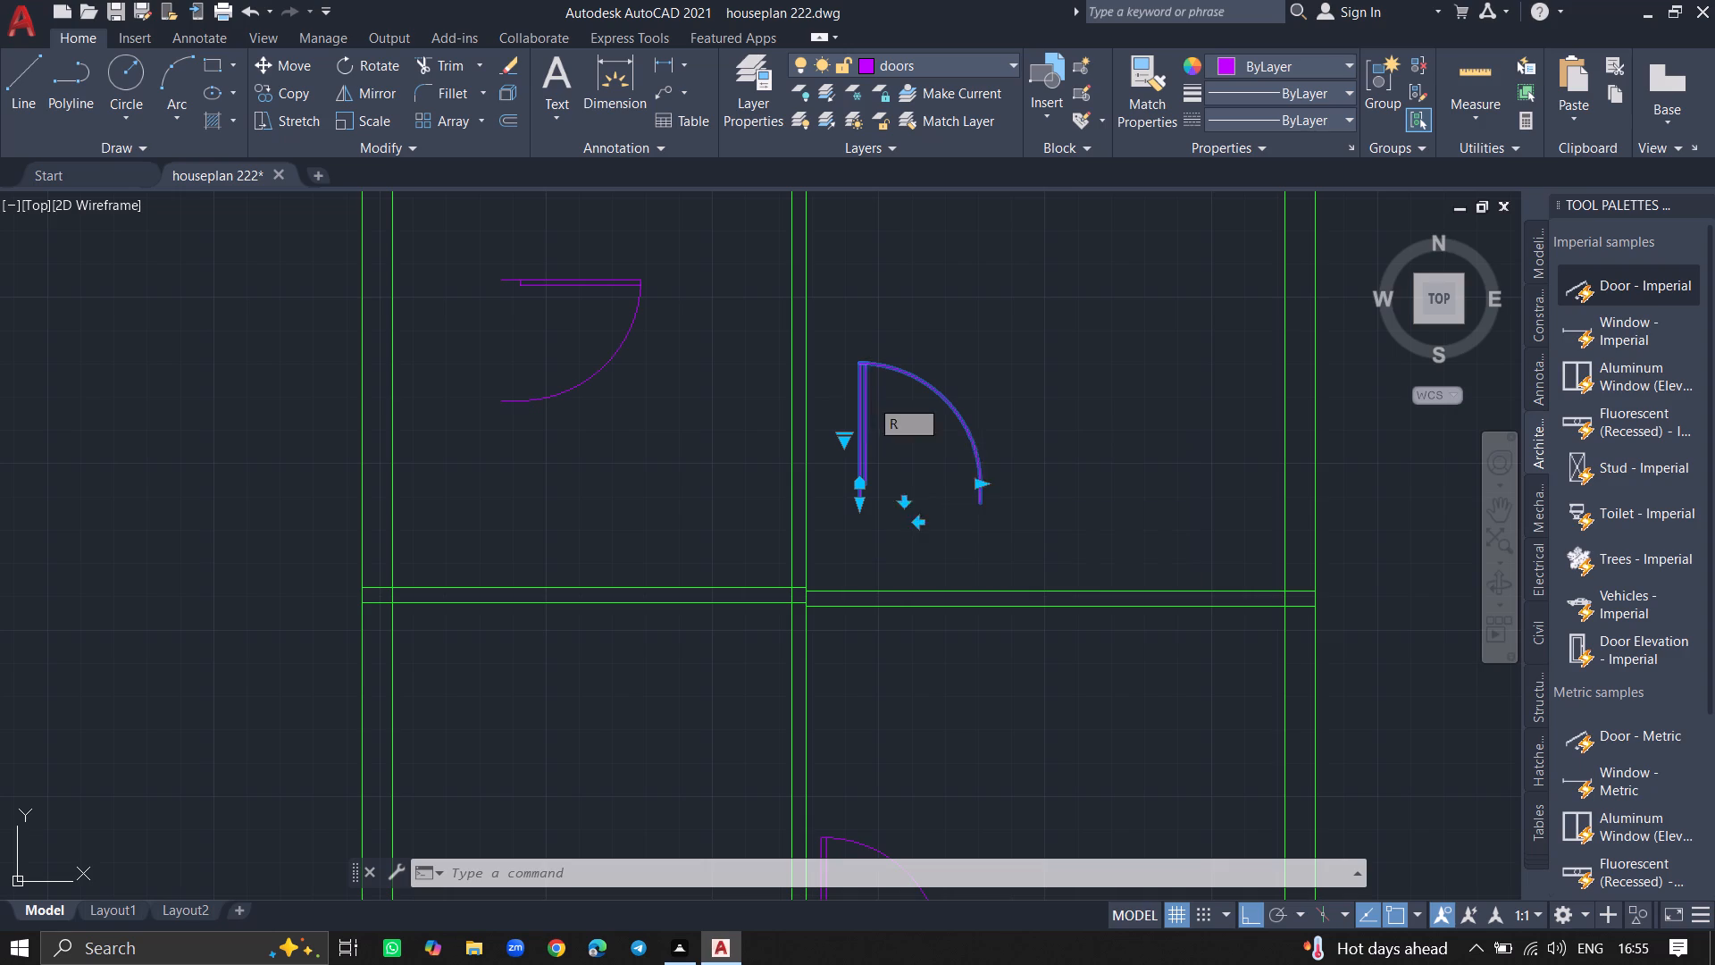
click(866, 399)
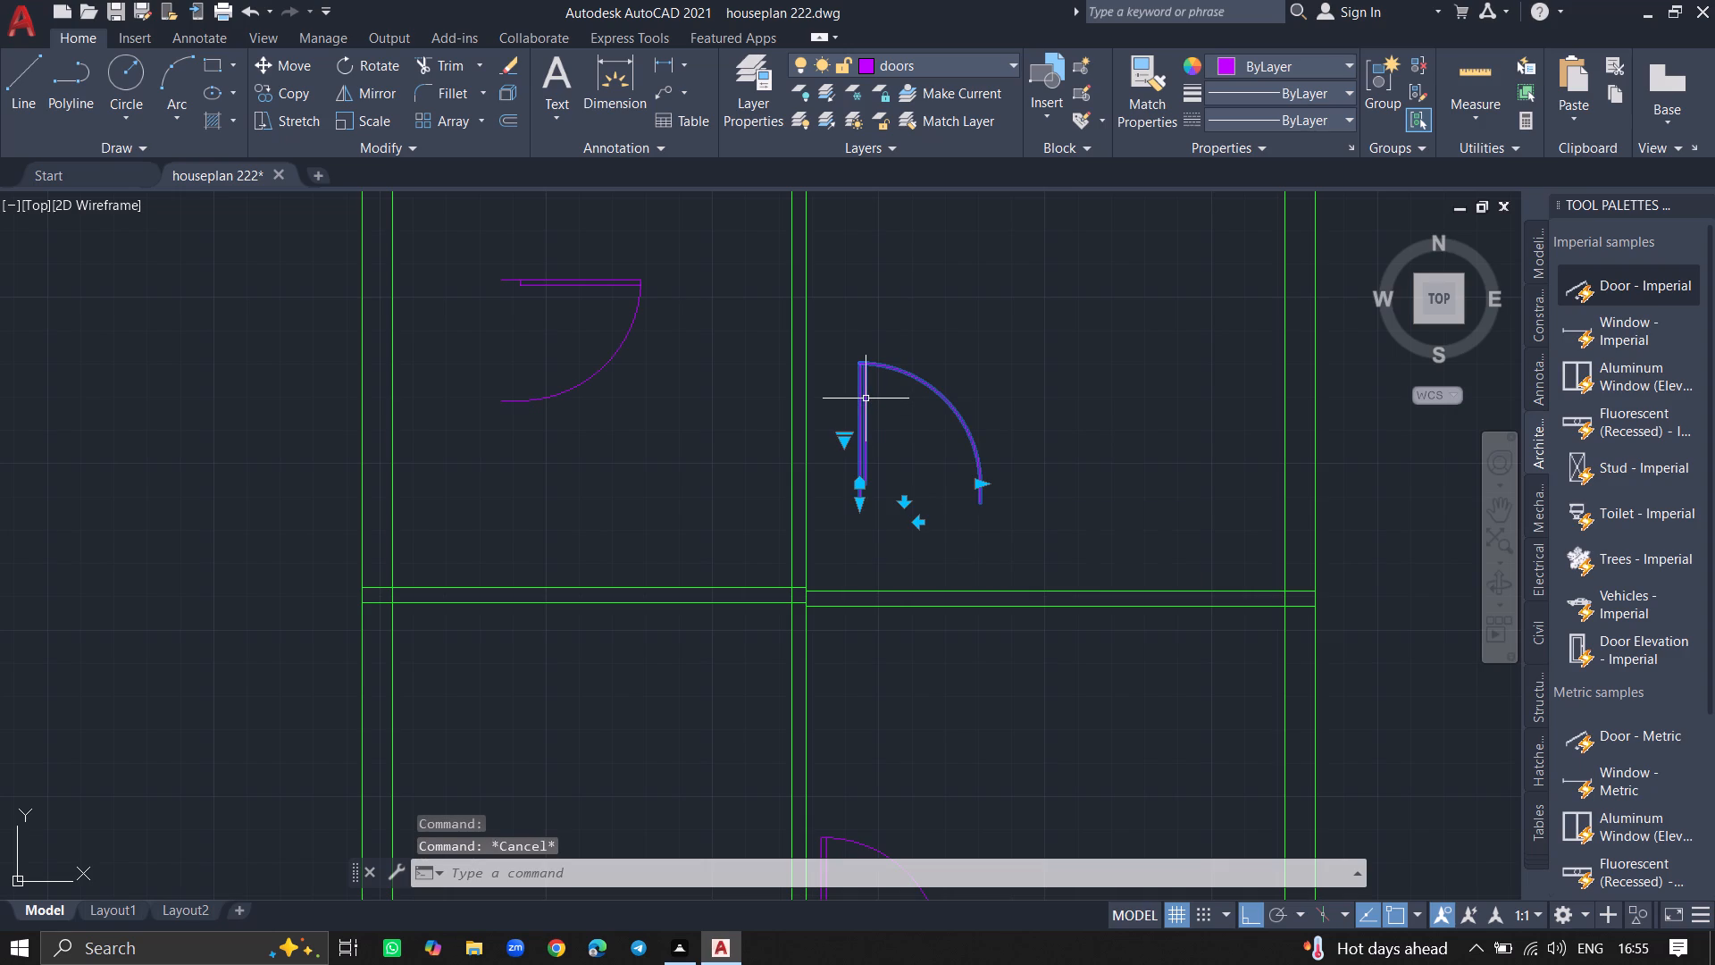
text(move)
key(Return)
click(866, 399)
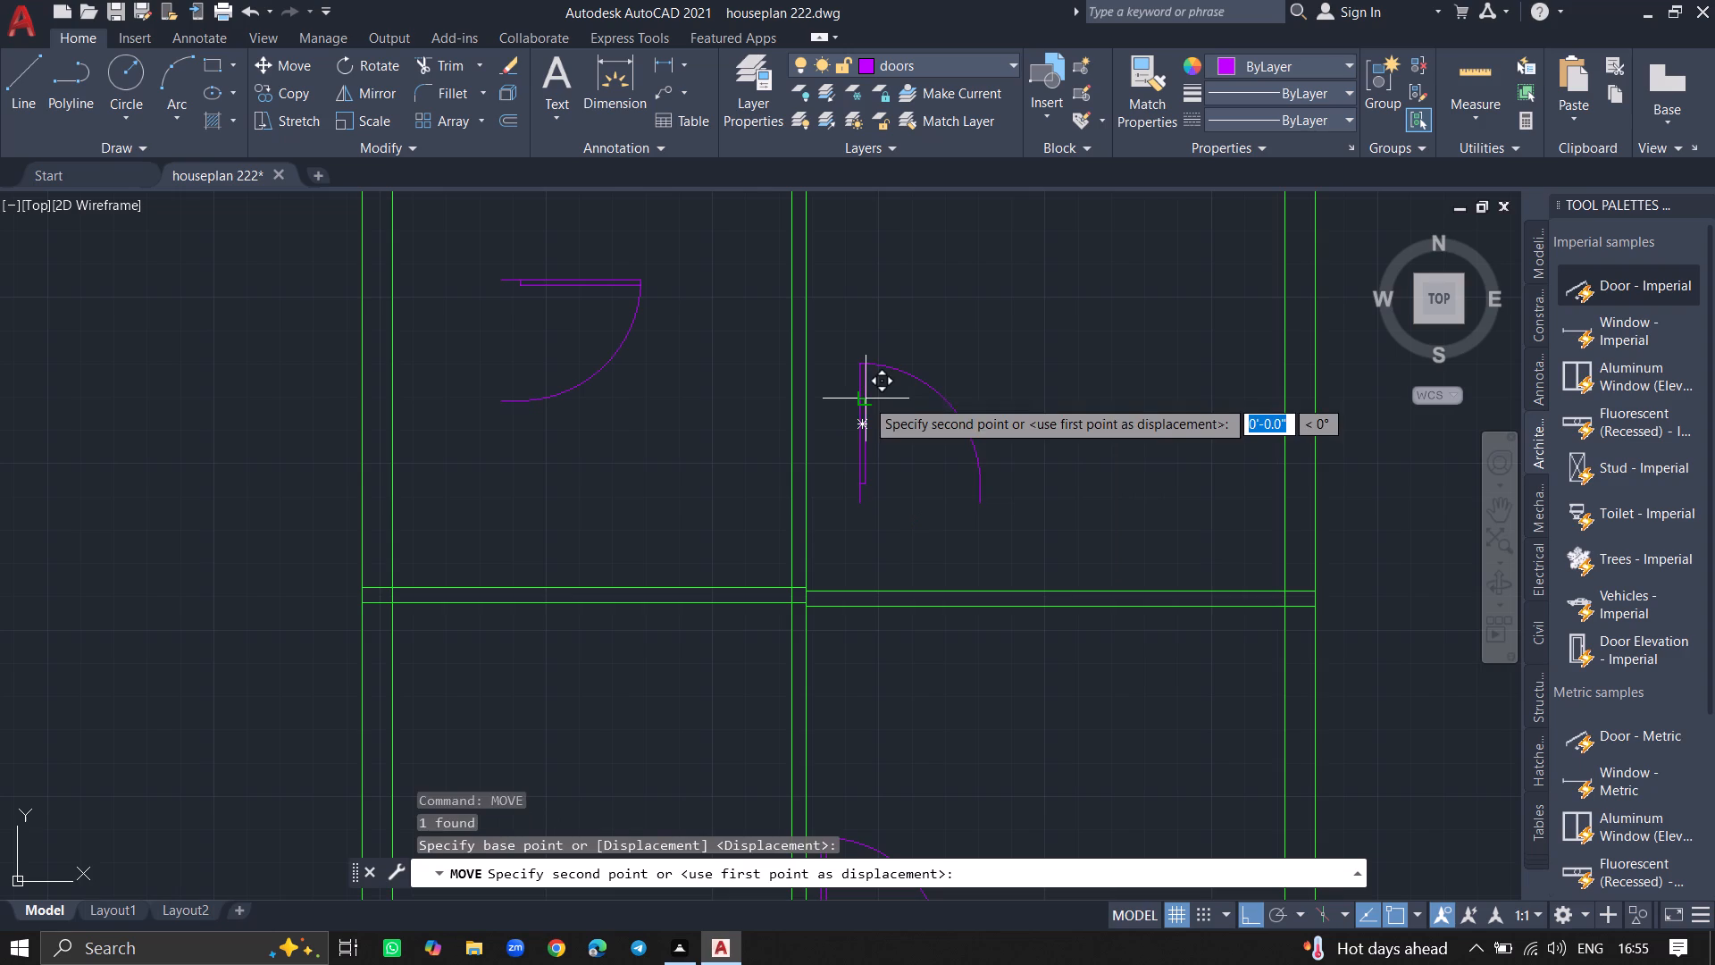
key(F8)
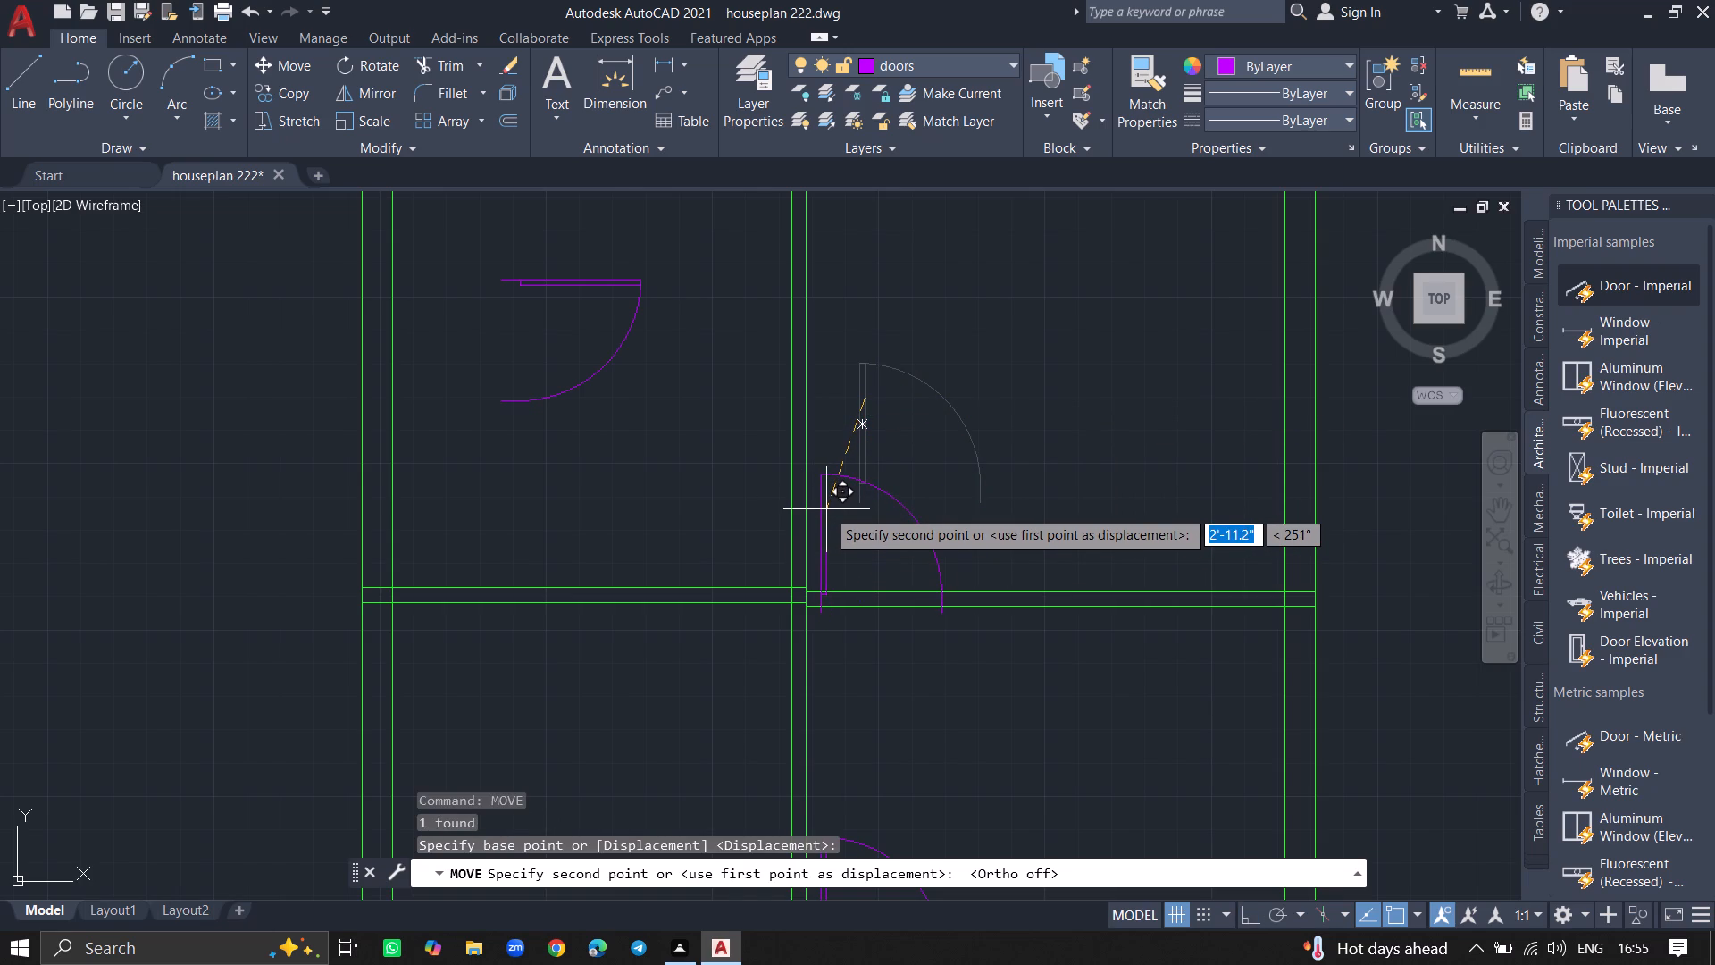
click(826, 508)
Mirror the middle-left room's door across the upper edge of its horizontal leaf, erasing the original.
ctrl+scroll(942, 423, down, 3)
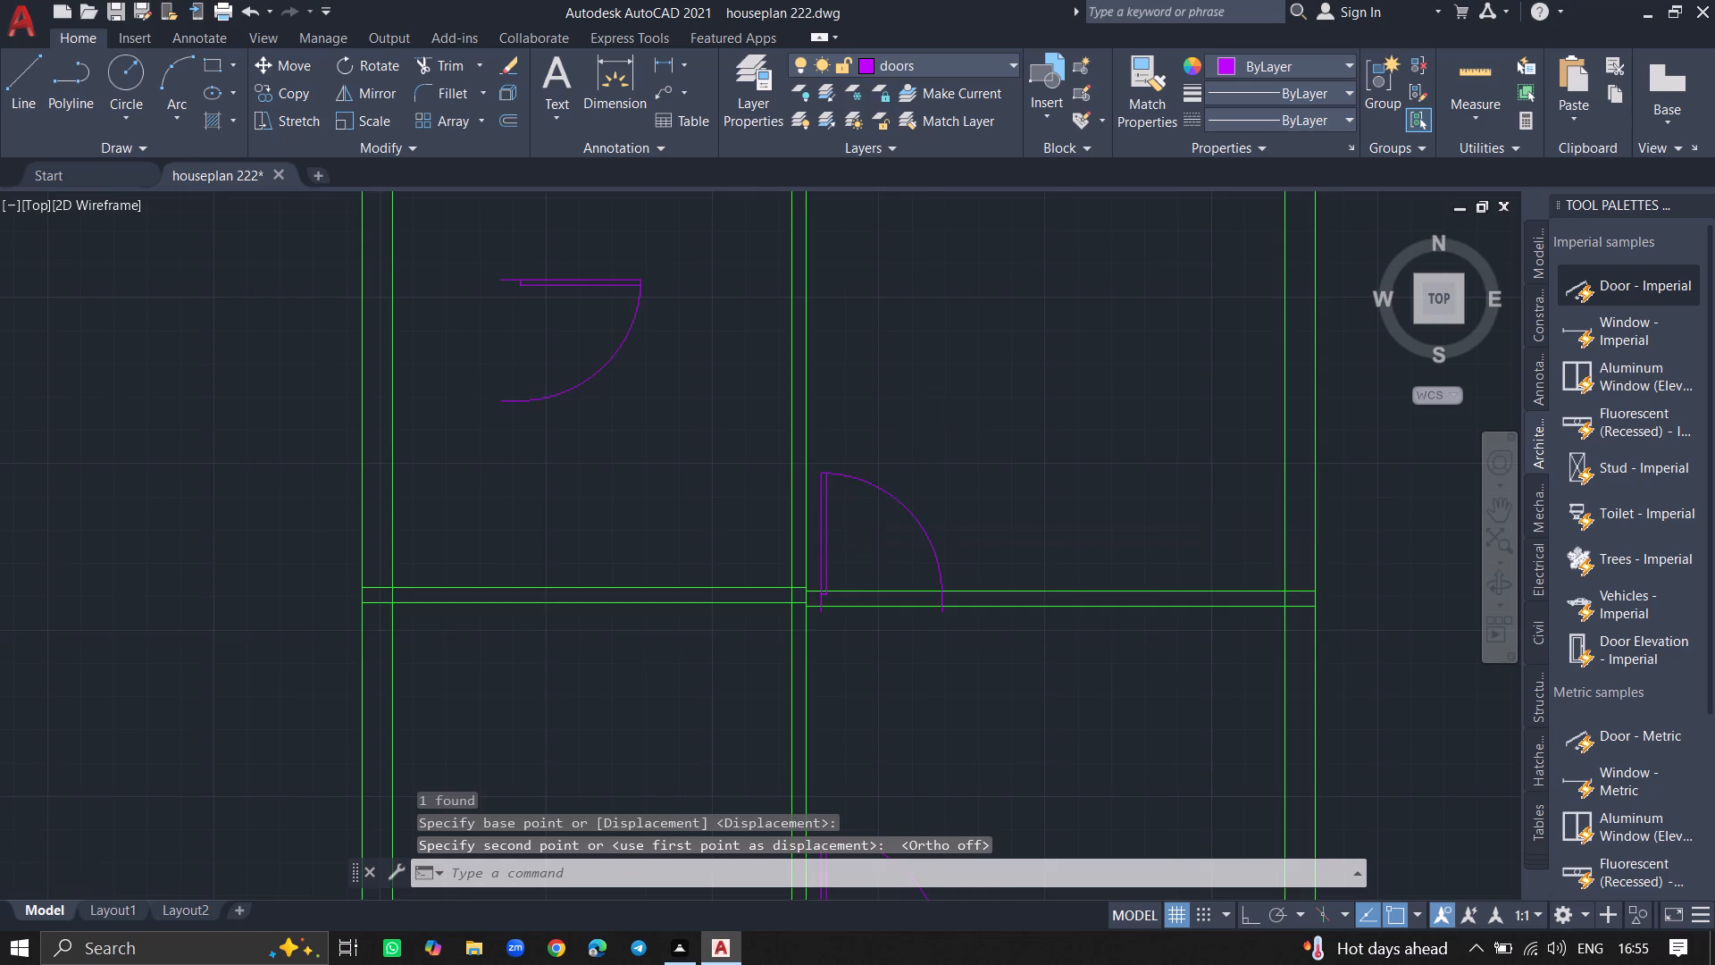
ctrl+scroll(942, 423, down, 1)
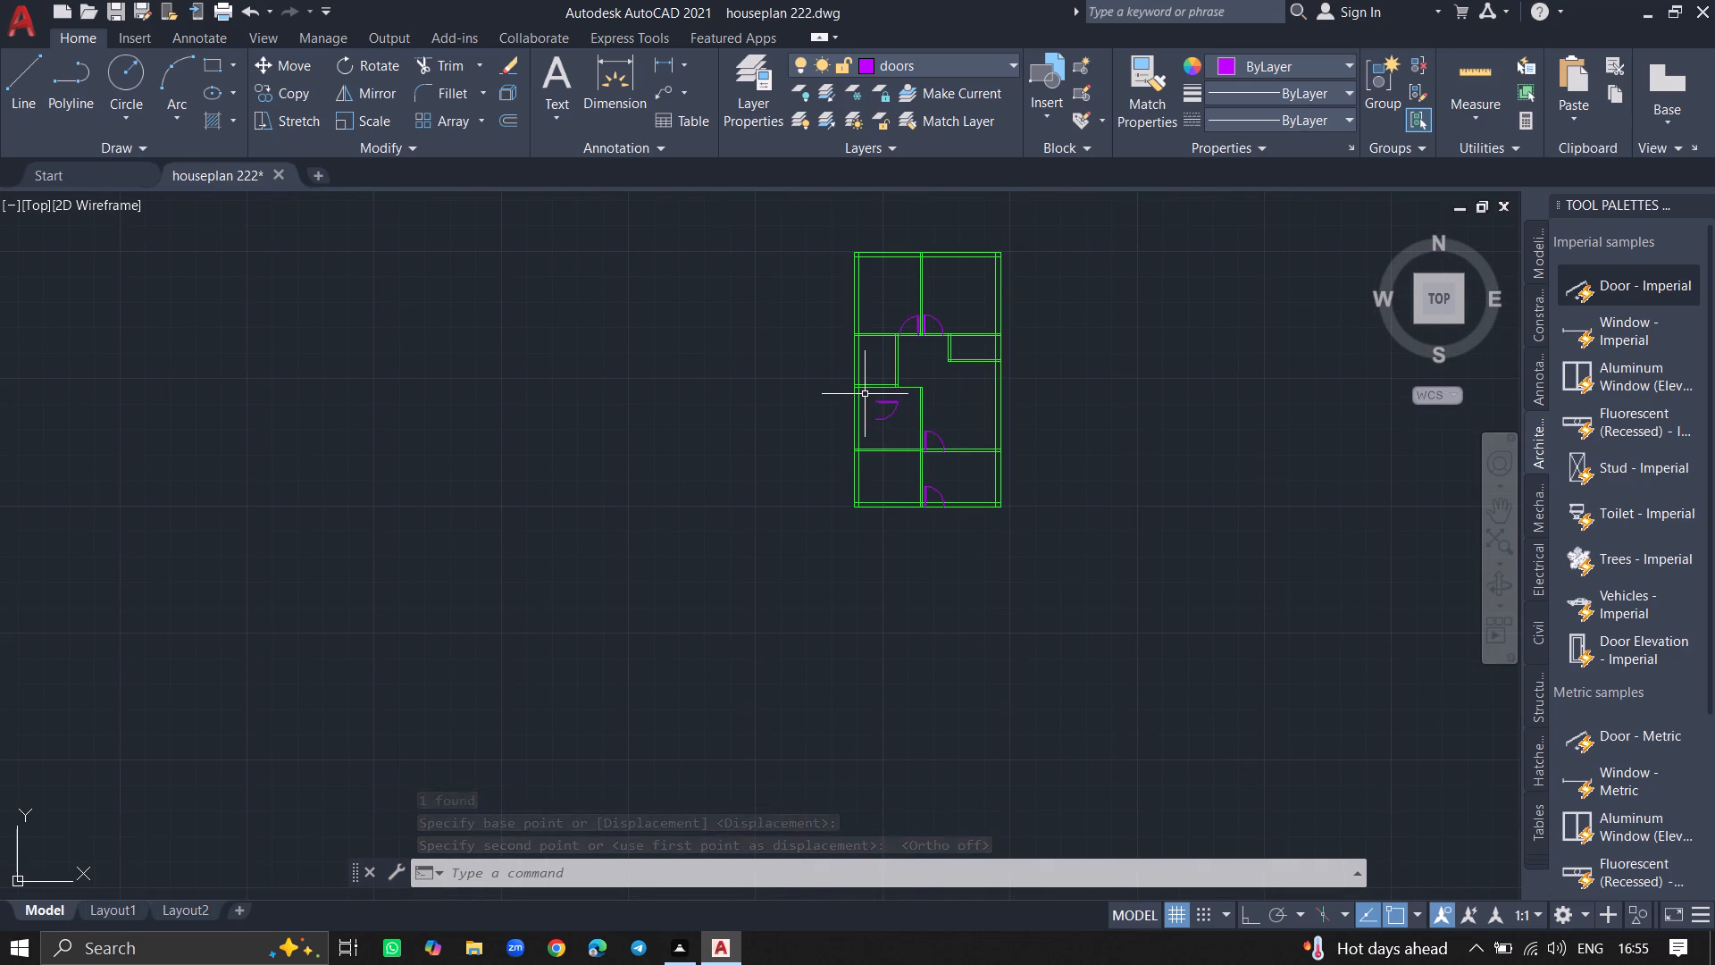
ctrl+scroll(865, 394, up, 3)
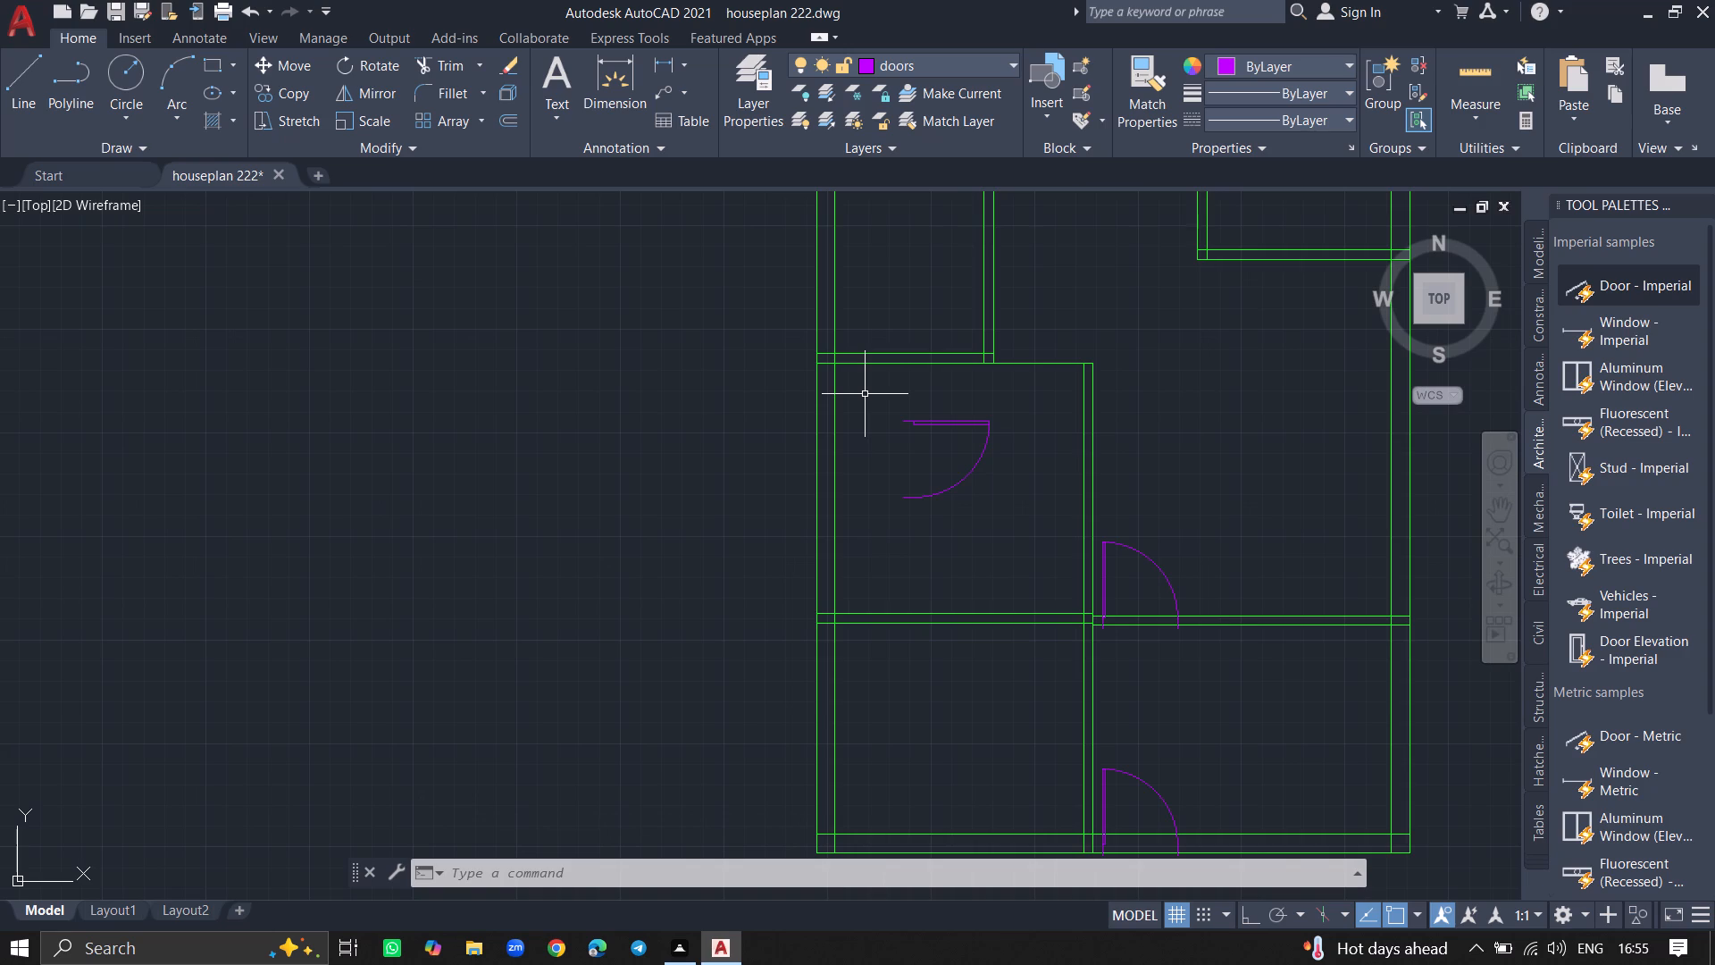
click(920, 424)
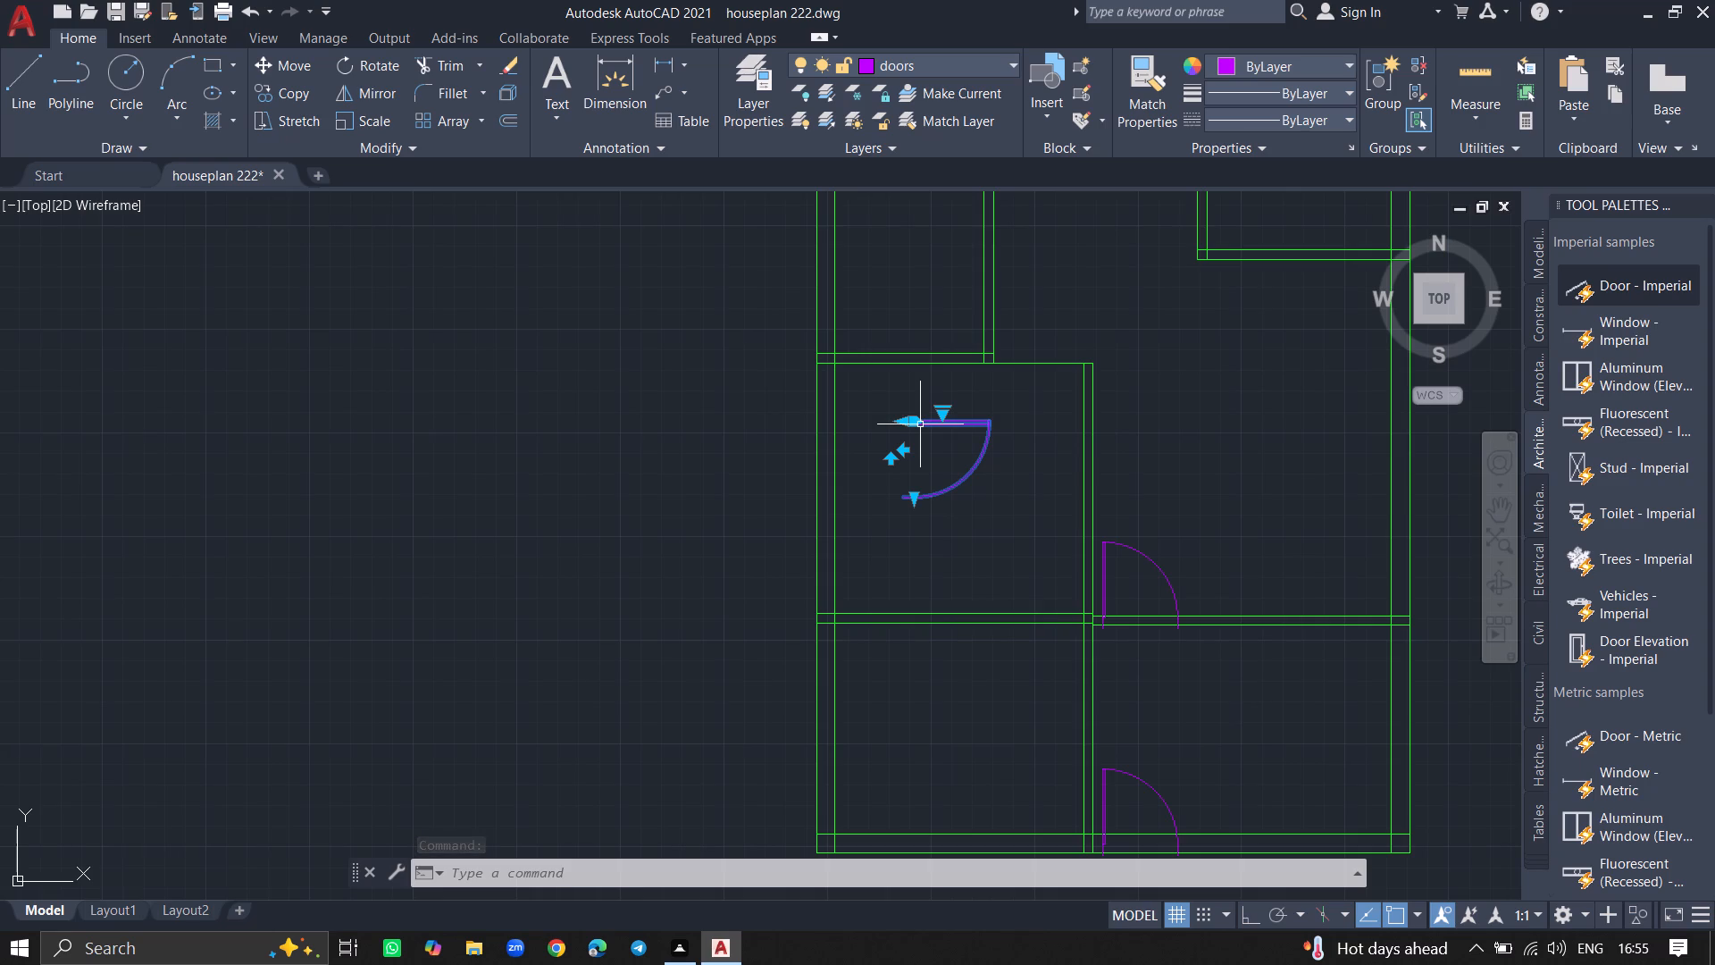
text(mirr)
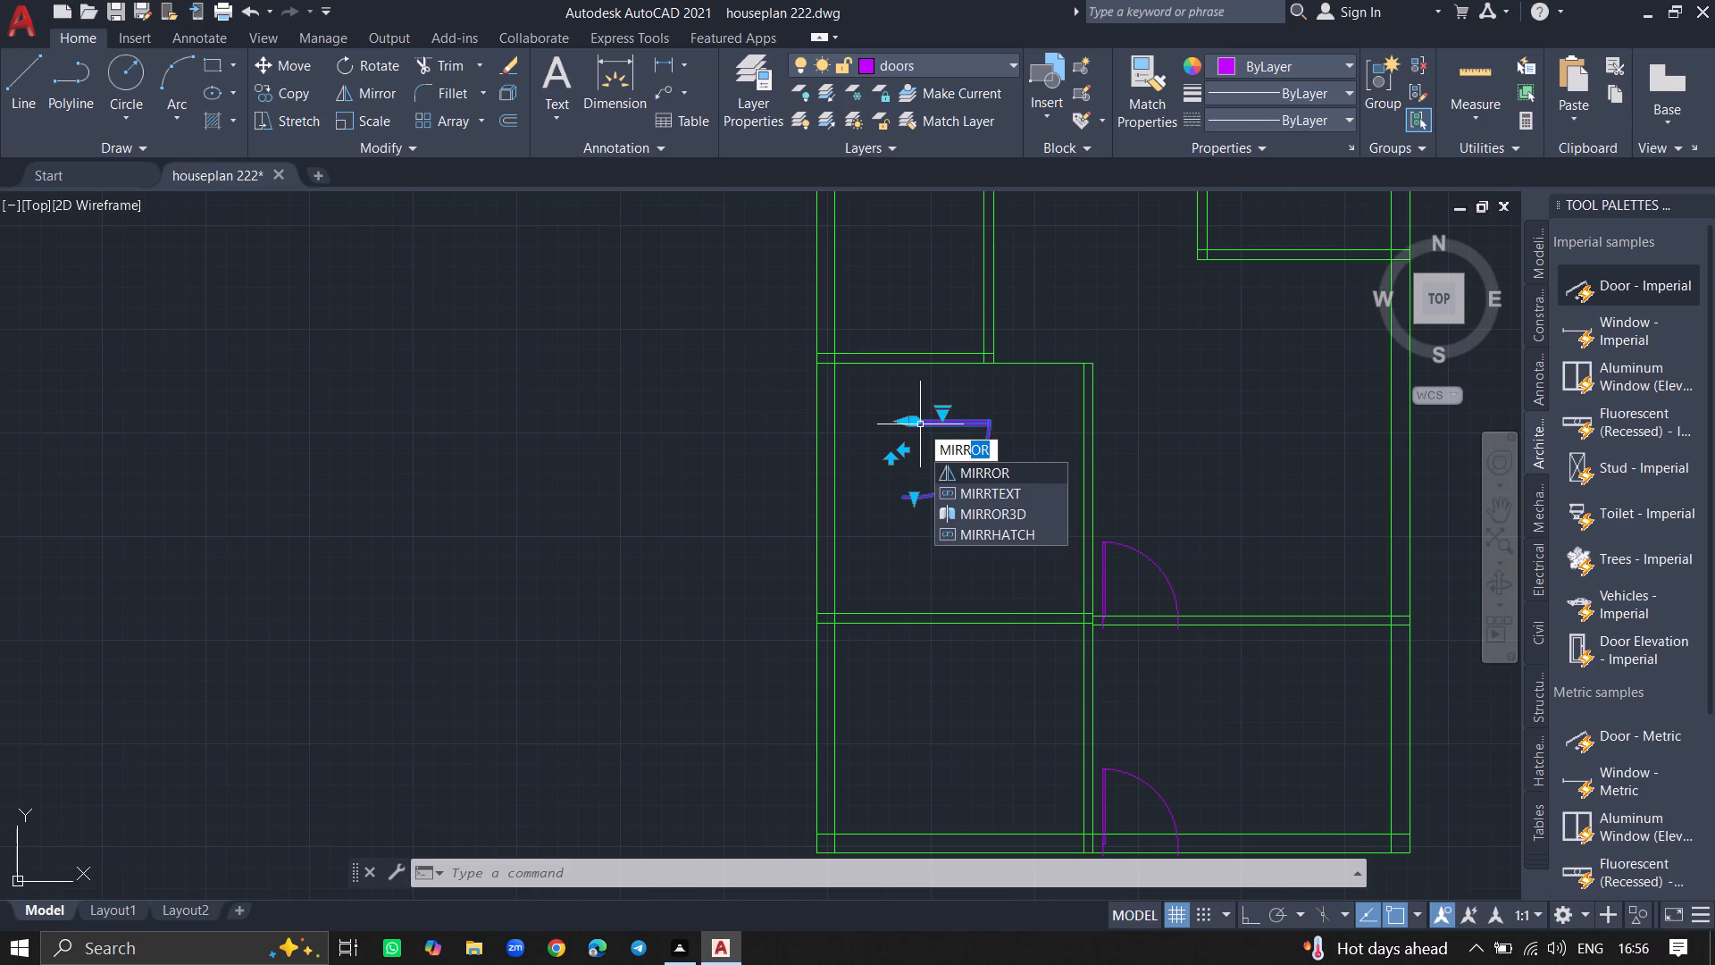
click(953, 466)
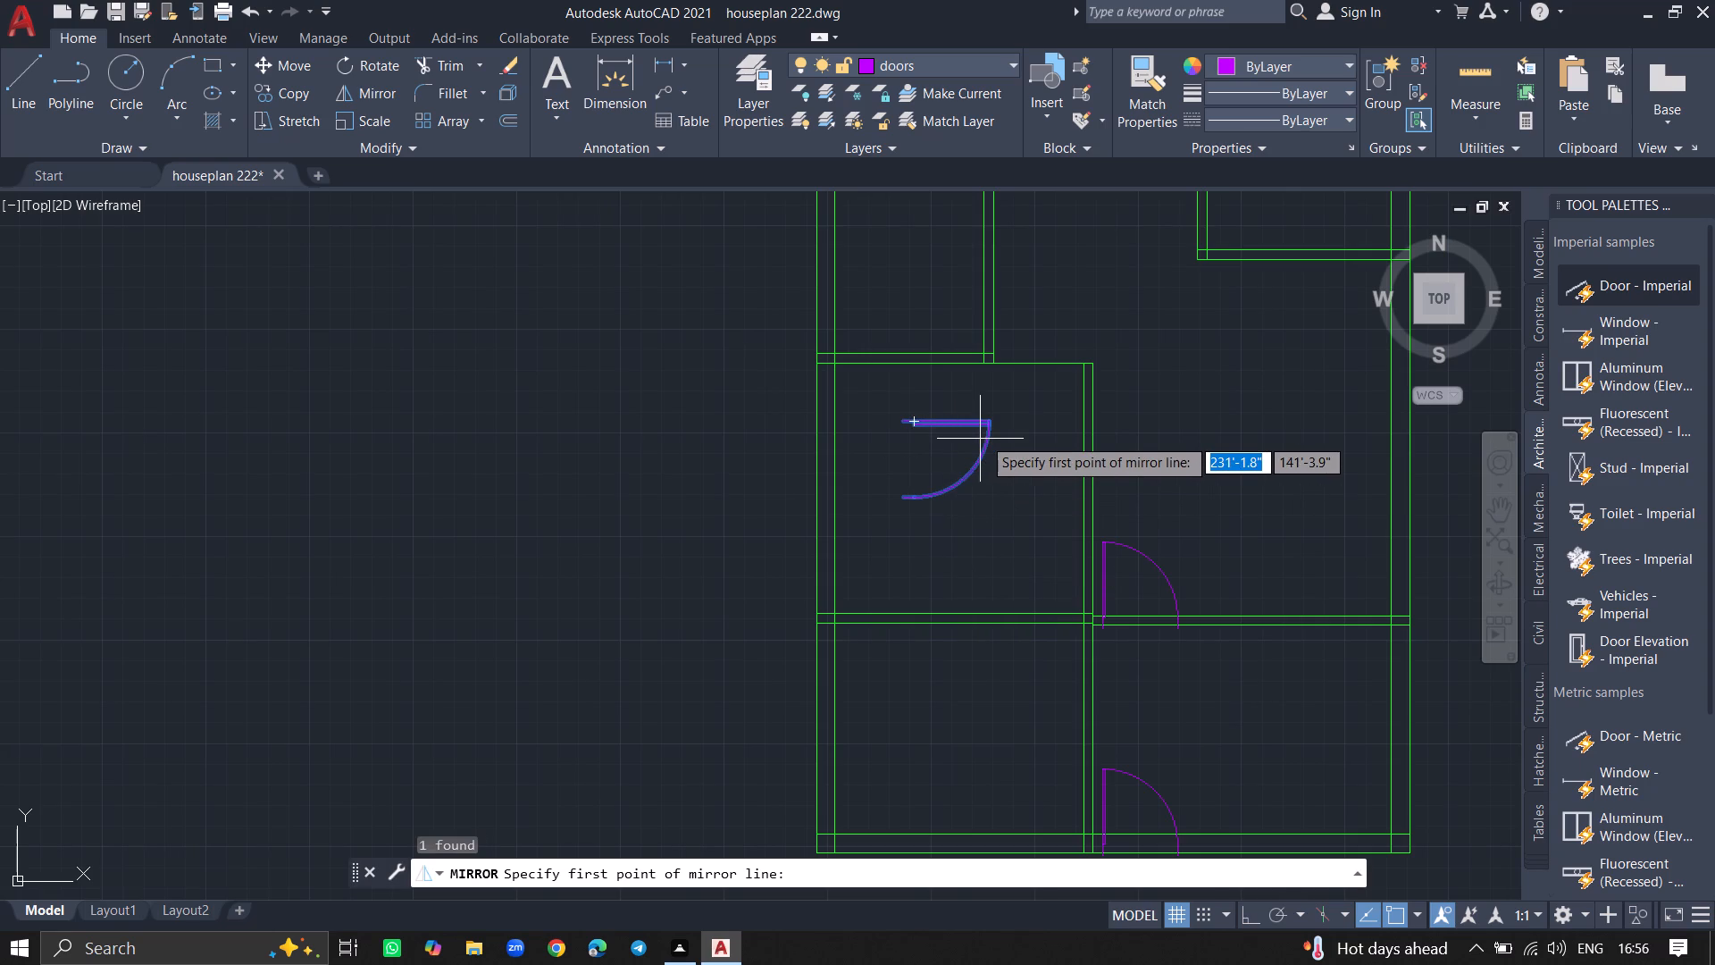
click(990, 421)
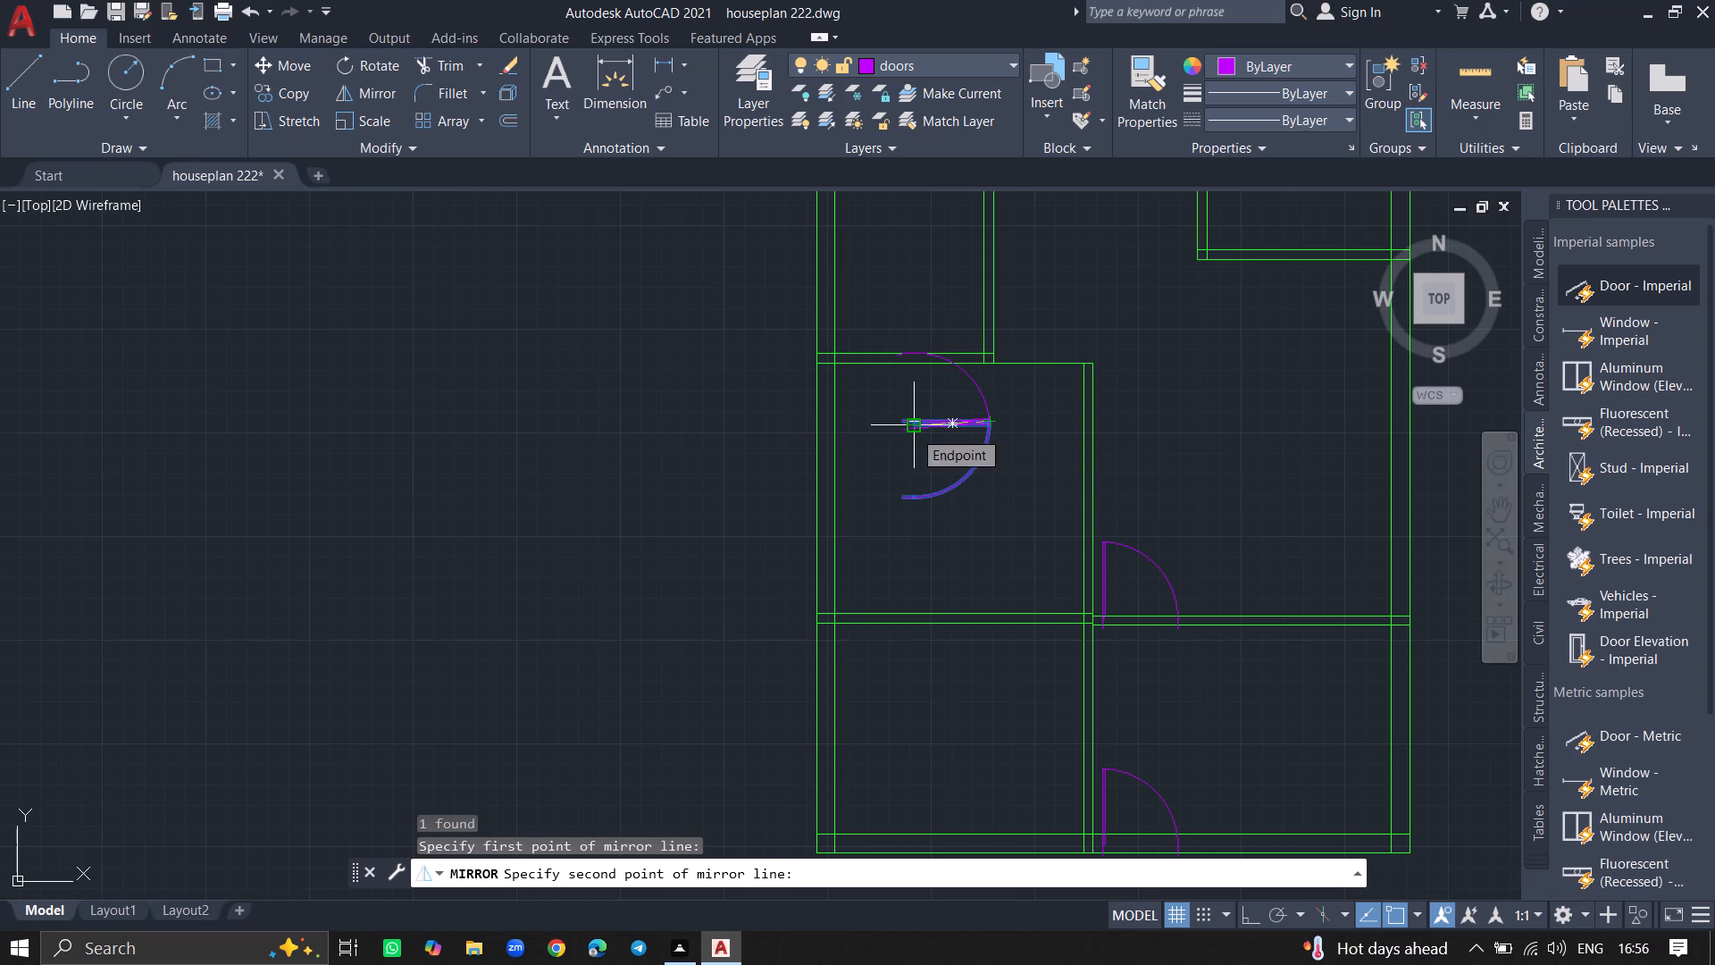
ctrl+scroll(913, 430, up, 3)
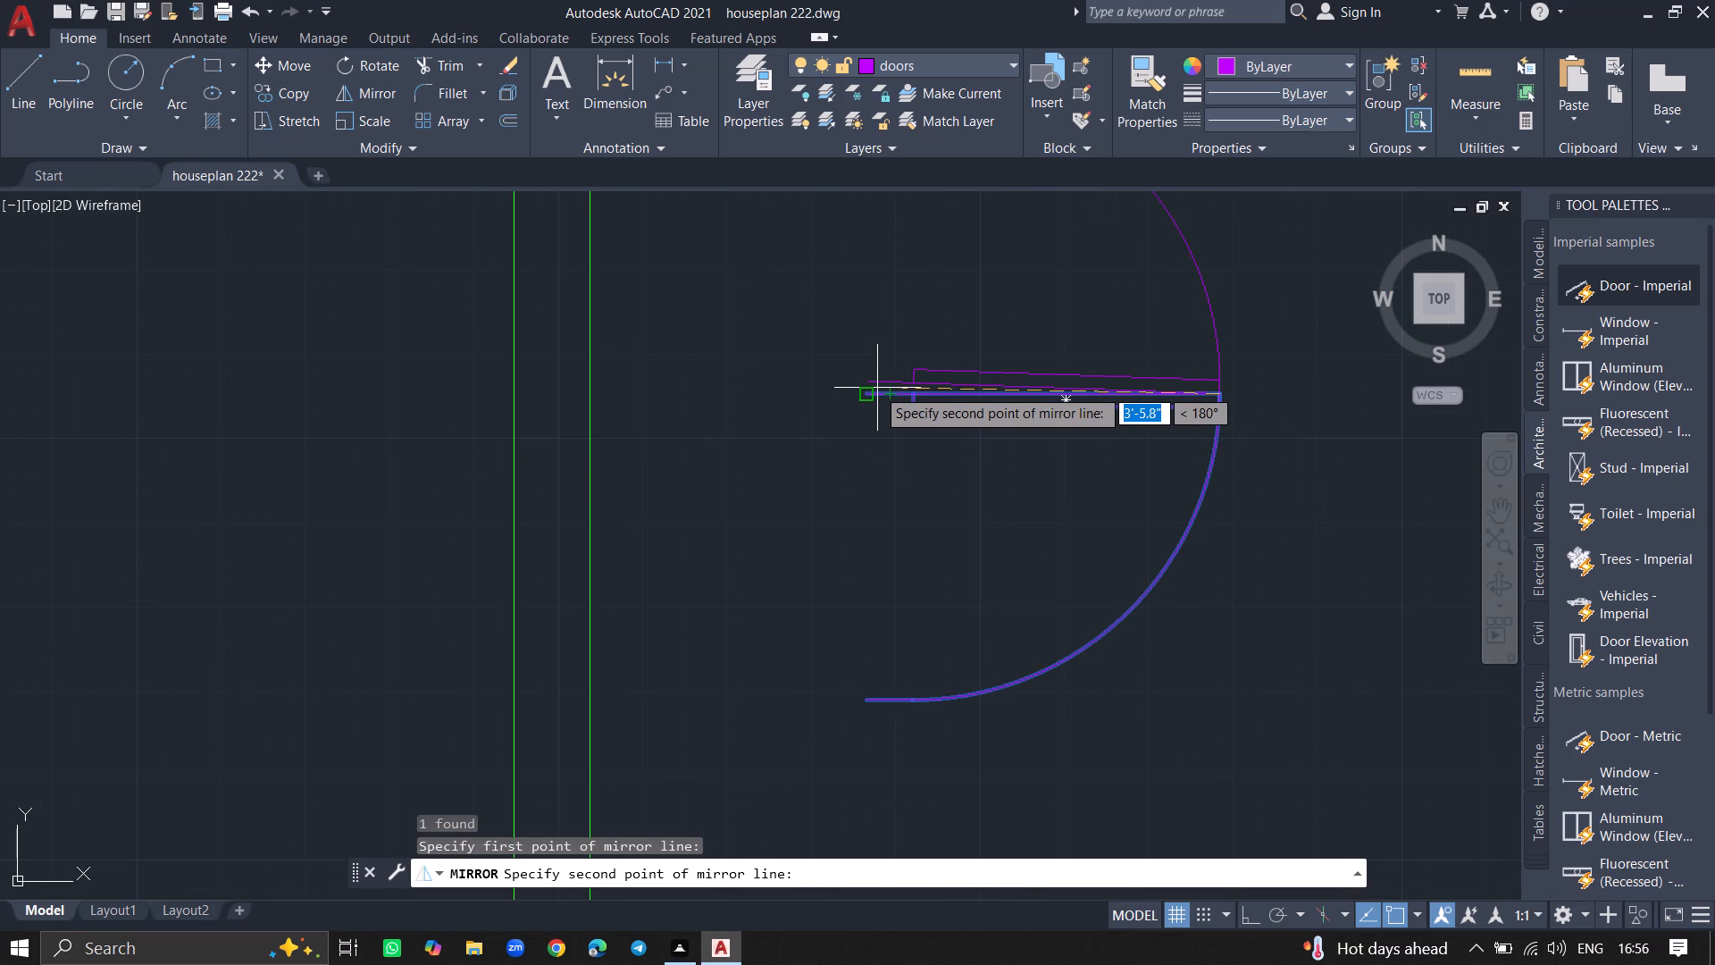
click(872, 389)
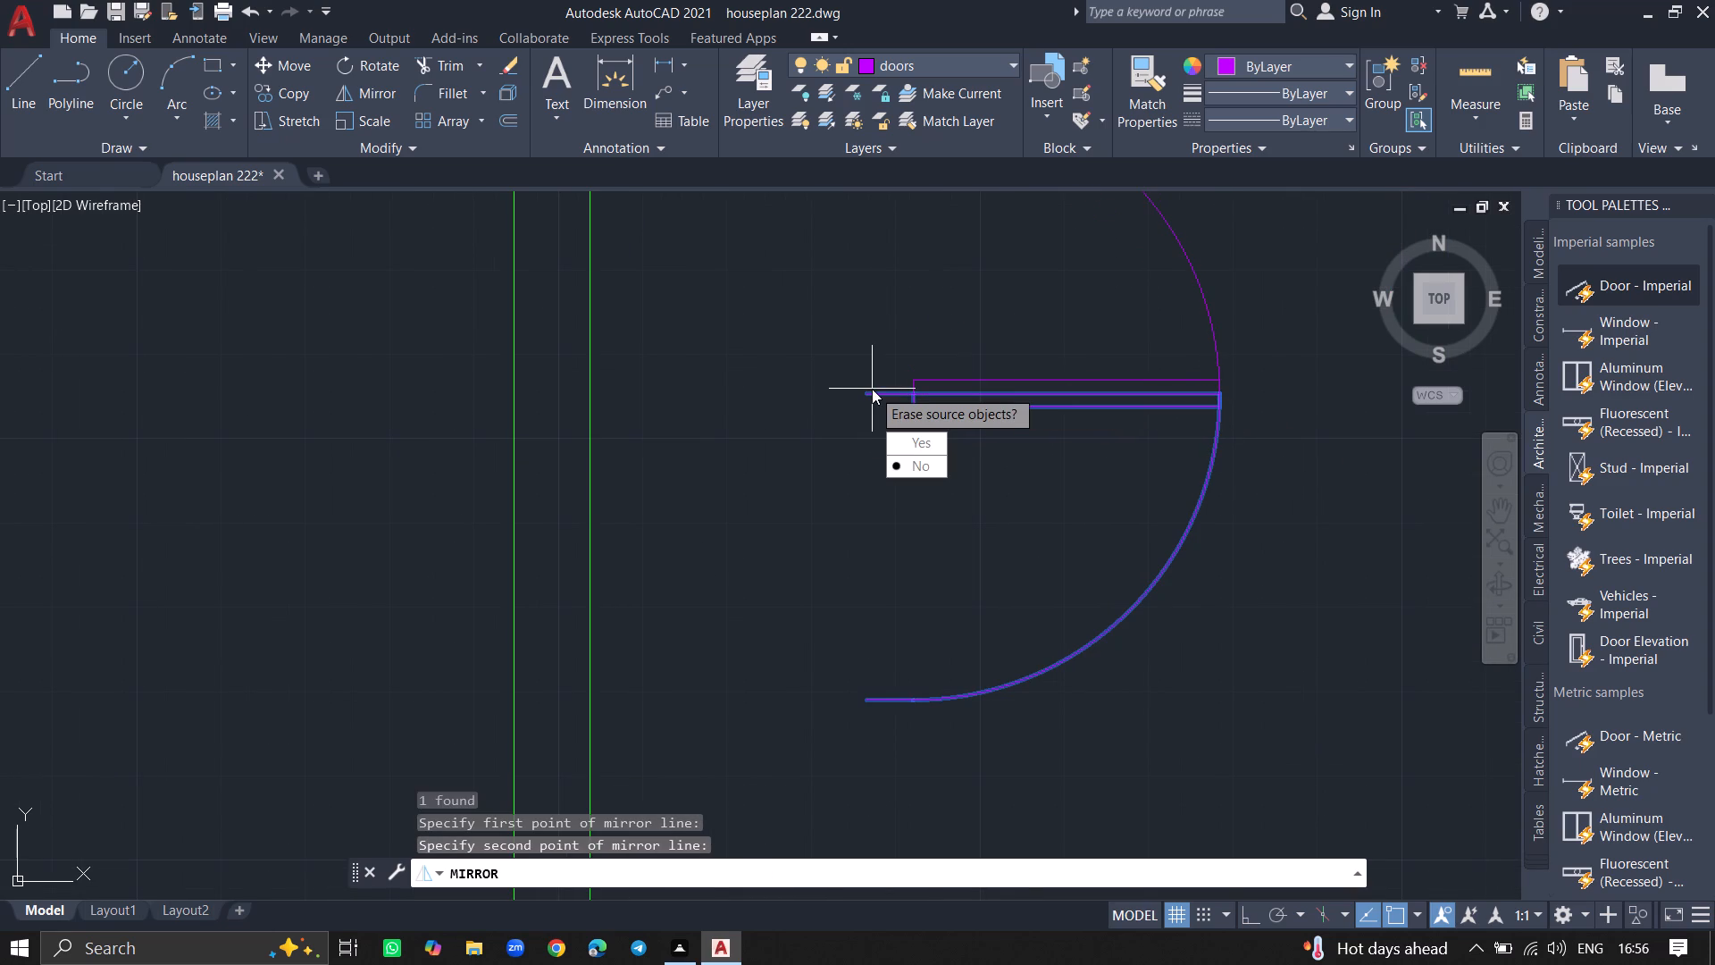
drag(901, 434, 872, 389)
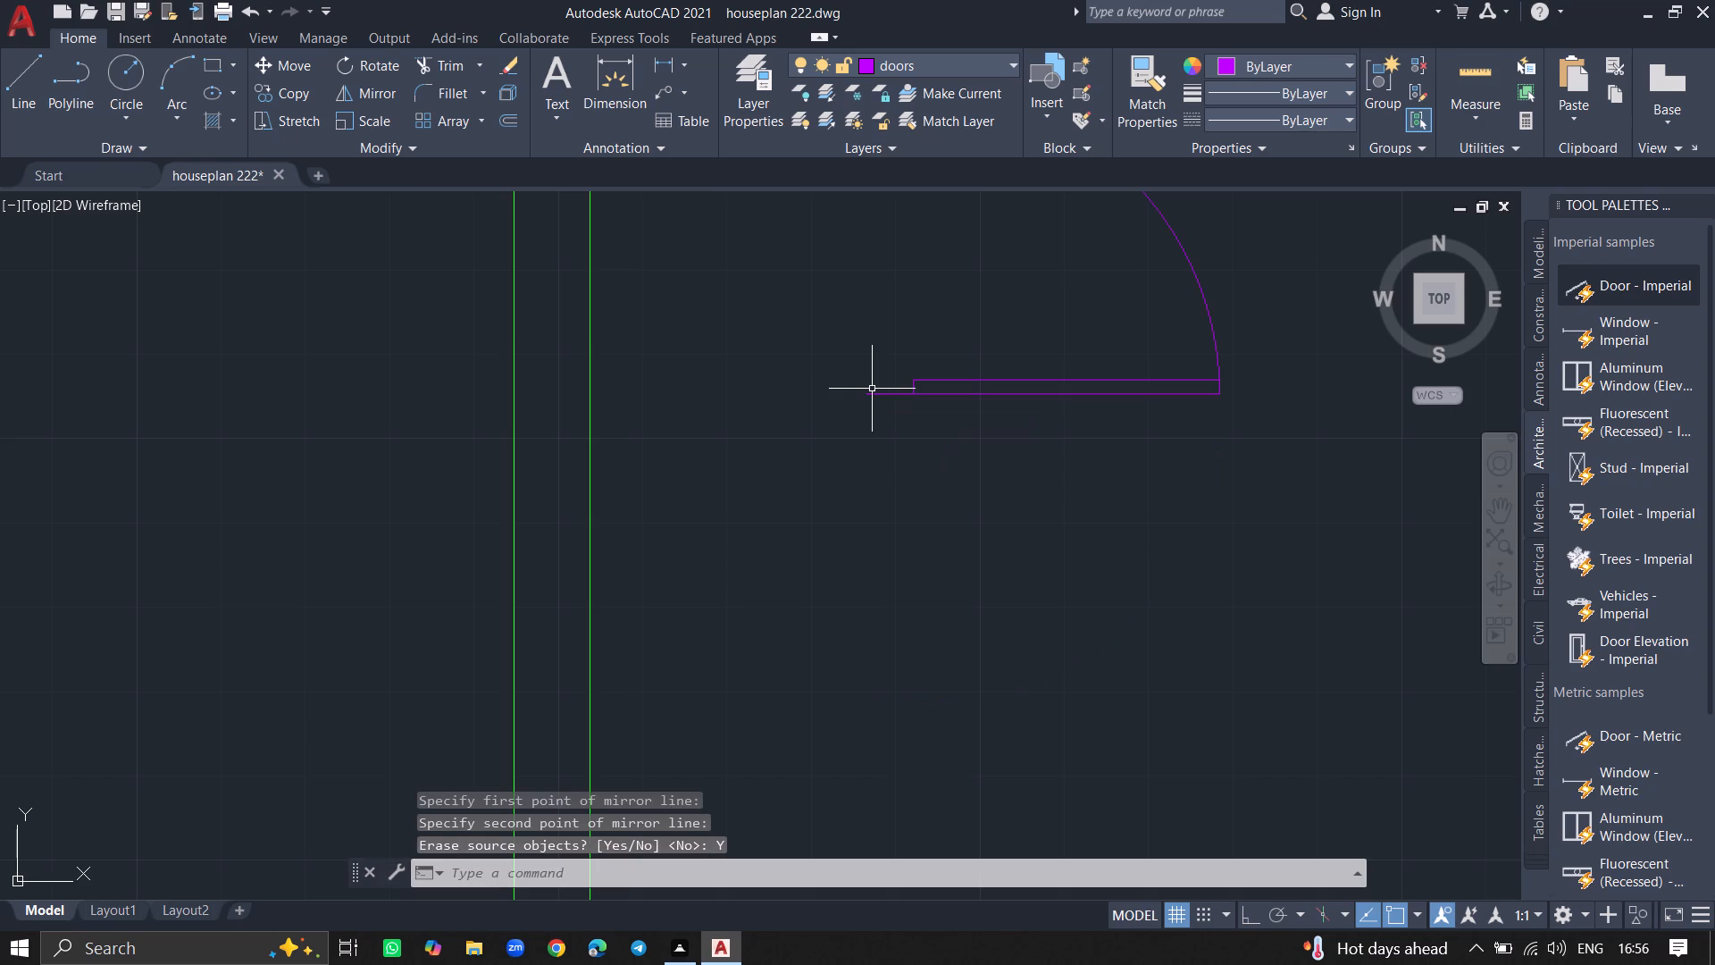
Move the mirrored door about 2'-11" toward the upper-right corner of the middle-left room.
click(929, 392)
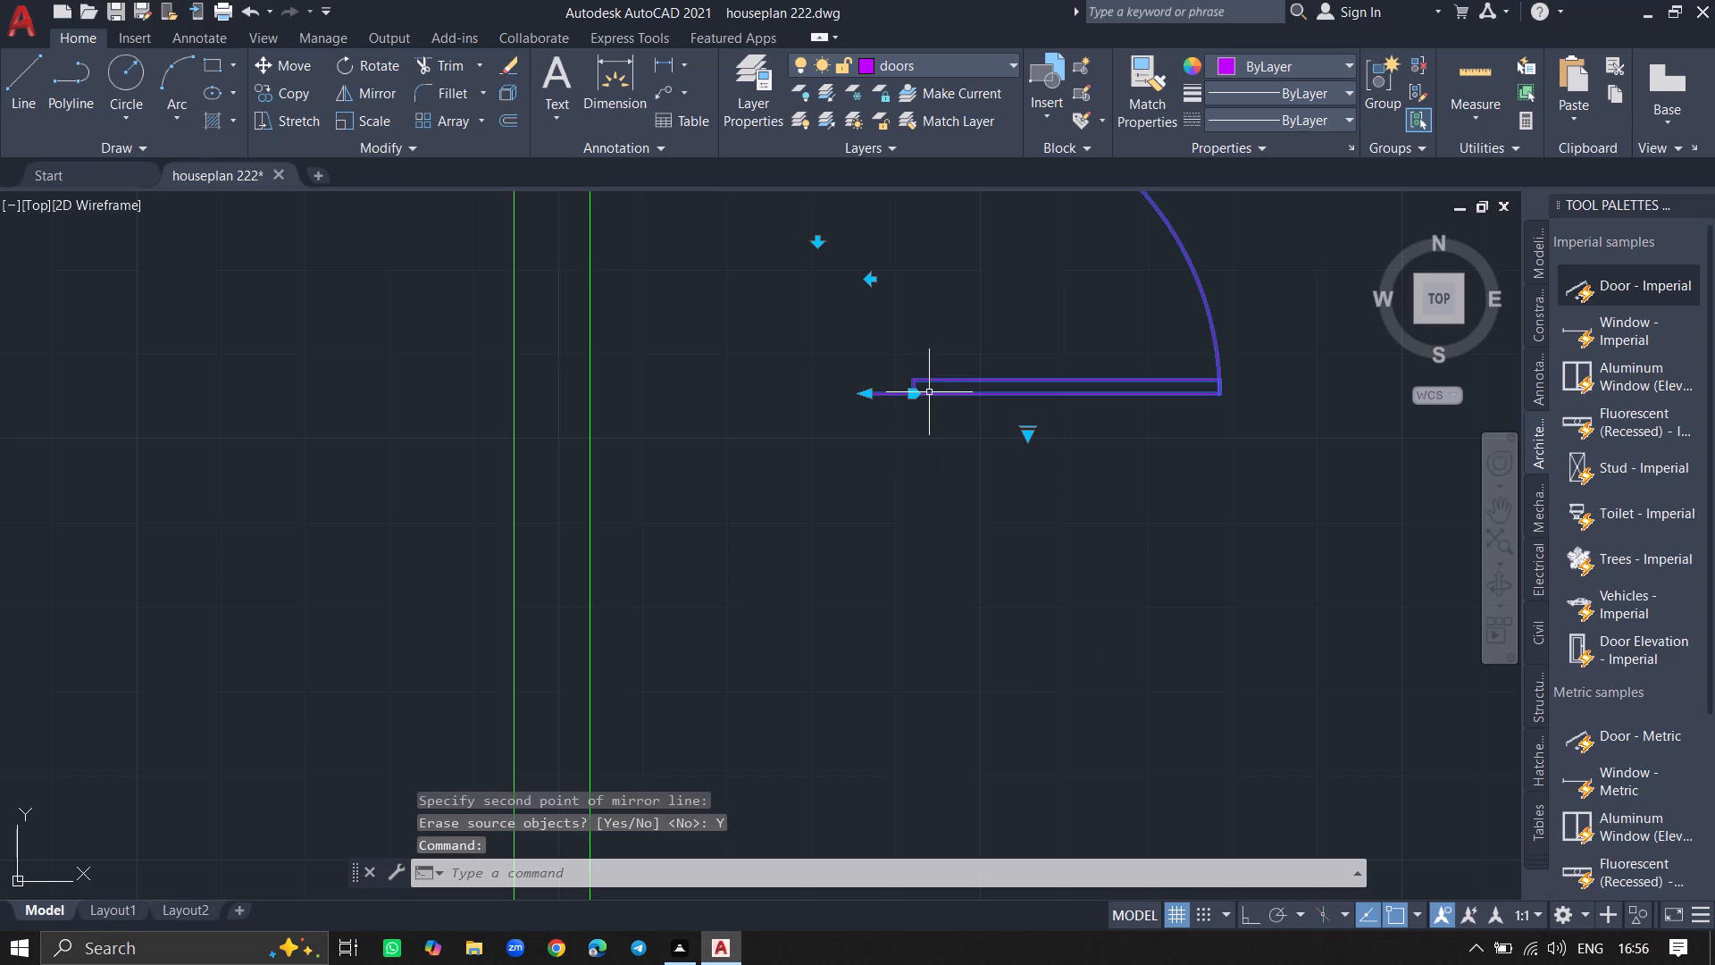
text(move)
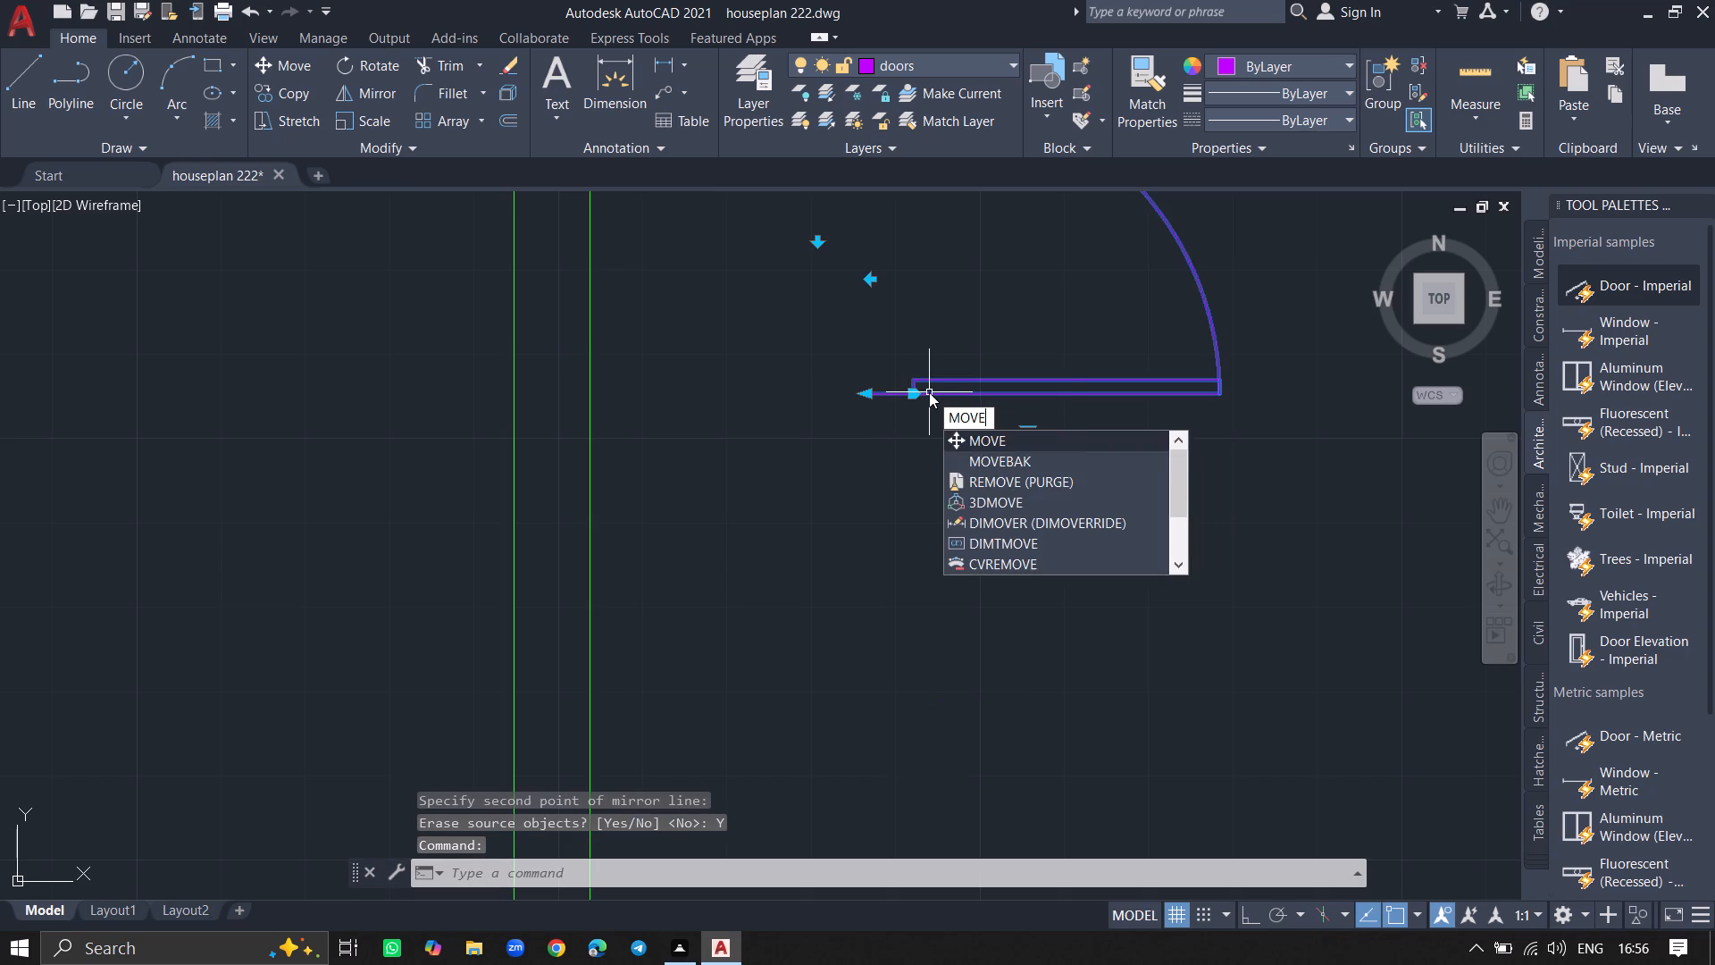
key(Return)
click(929, 392)
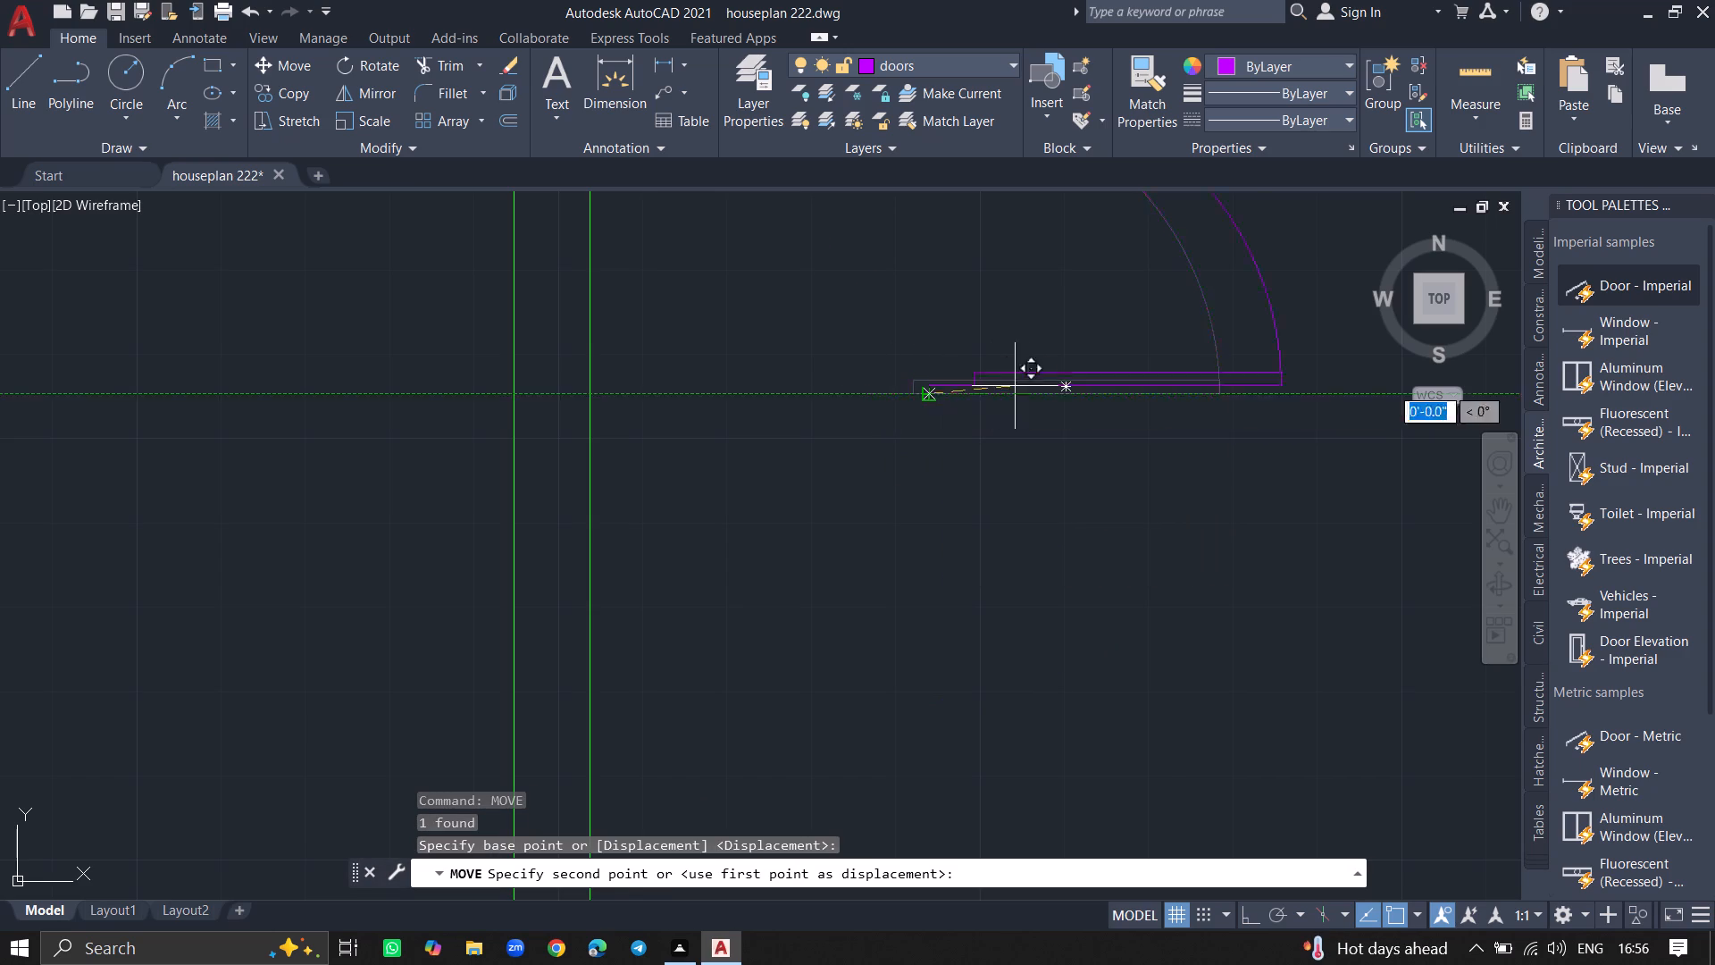
ctrl+scroll(1035, 387, down, 4)
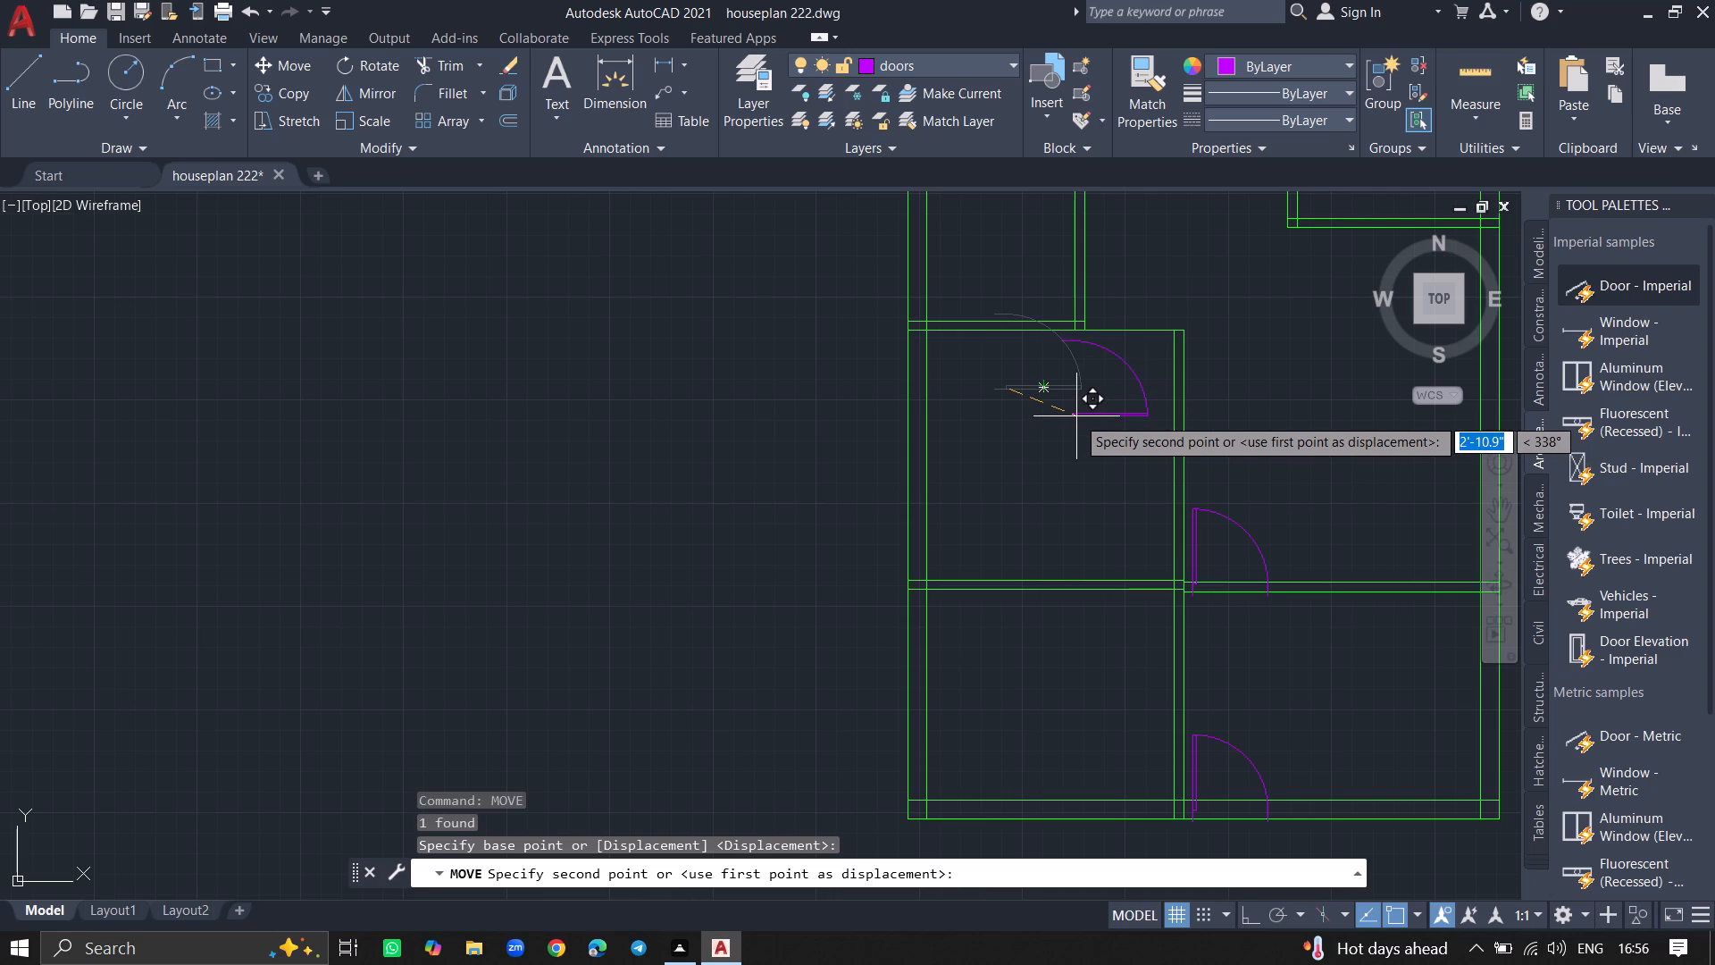
click(1076, 416)
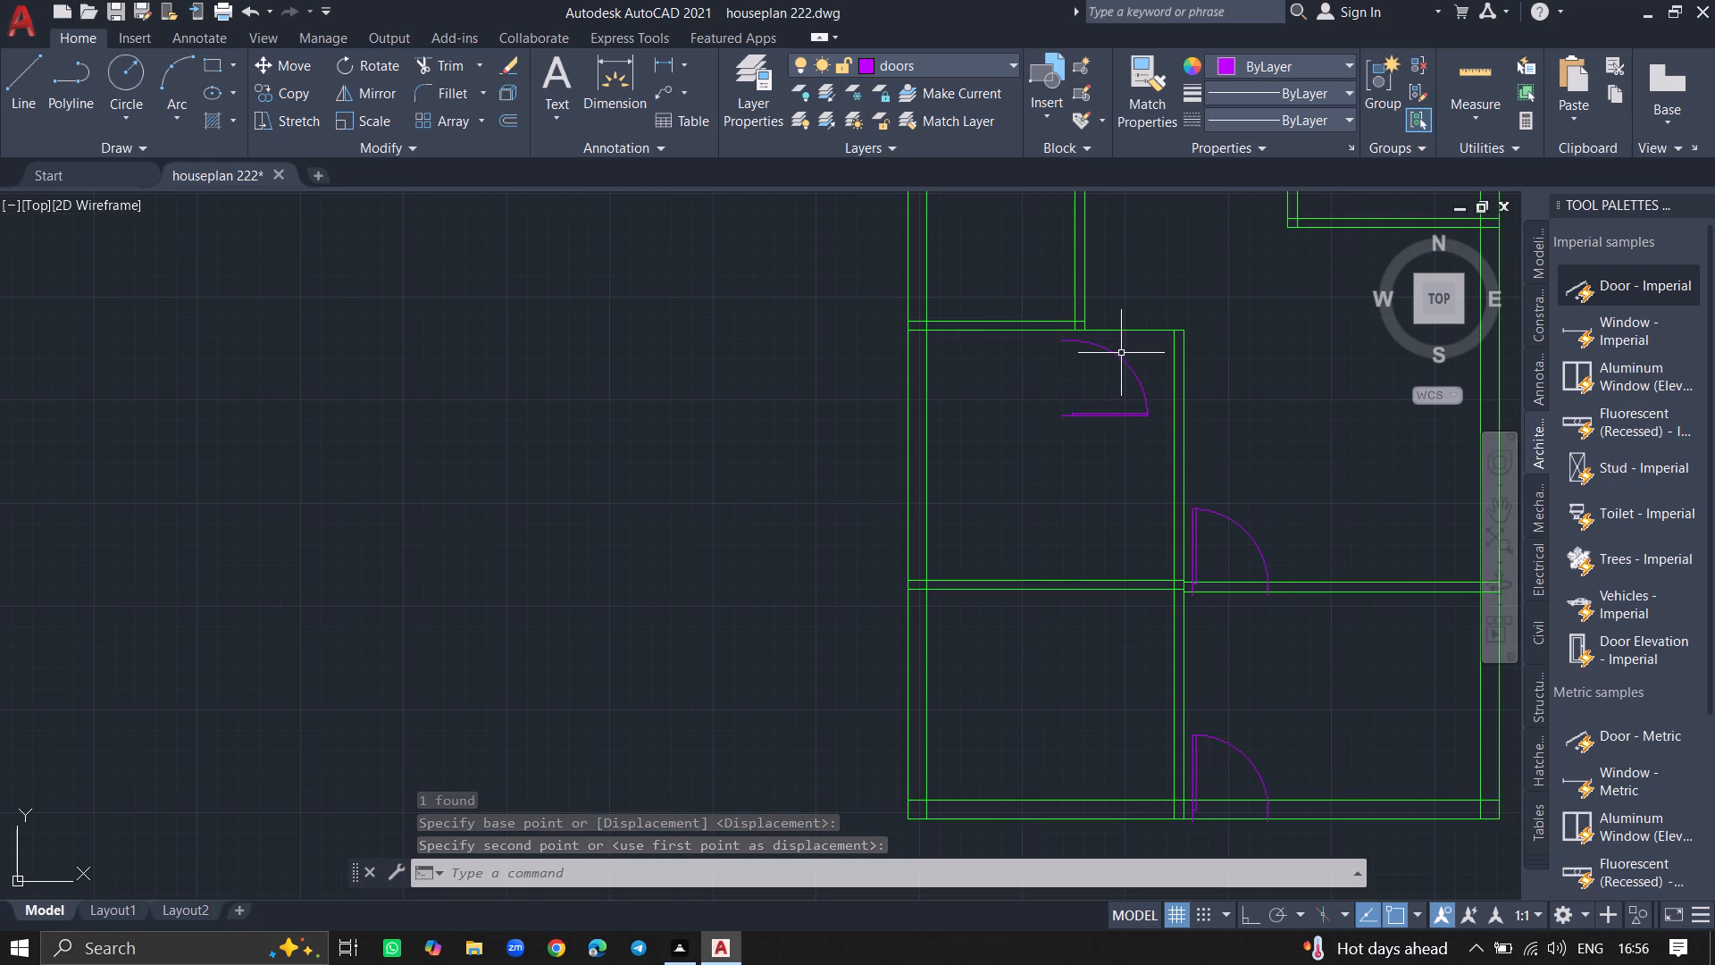
Rotate the middle-left room's door clockwise by 90° around a point on its swing arc, leaving its leaf vertical.
click(1121, 353)
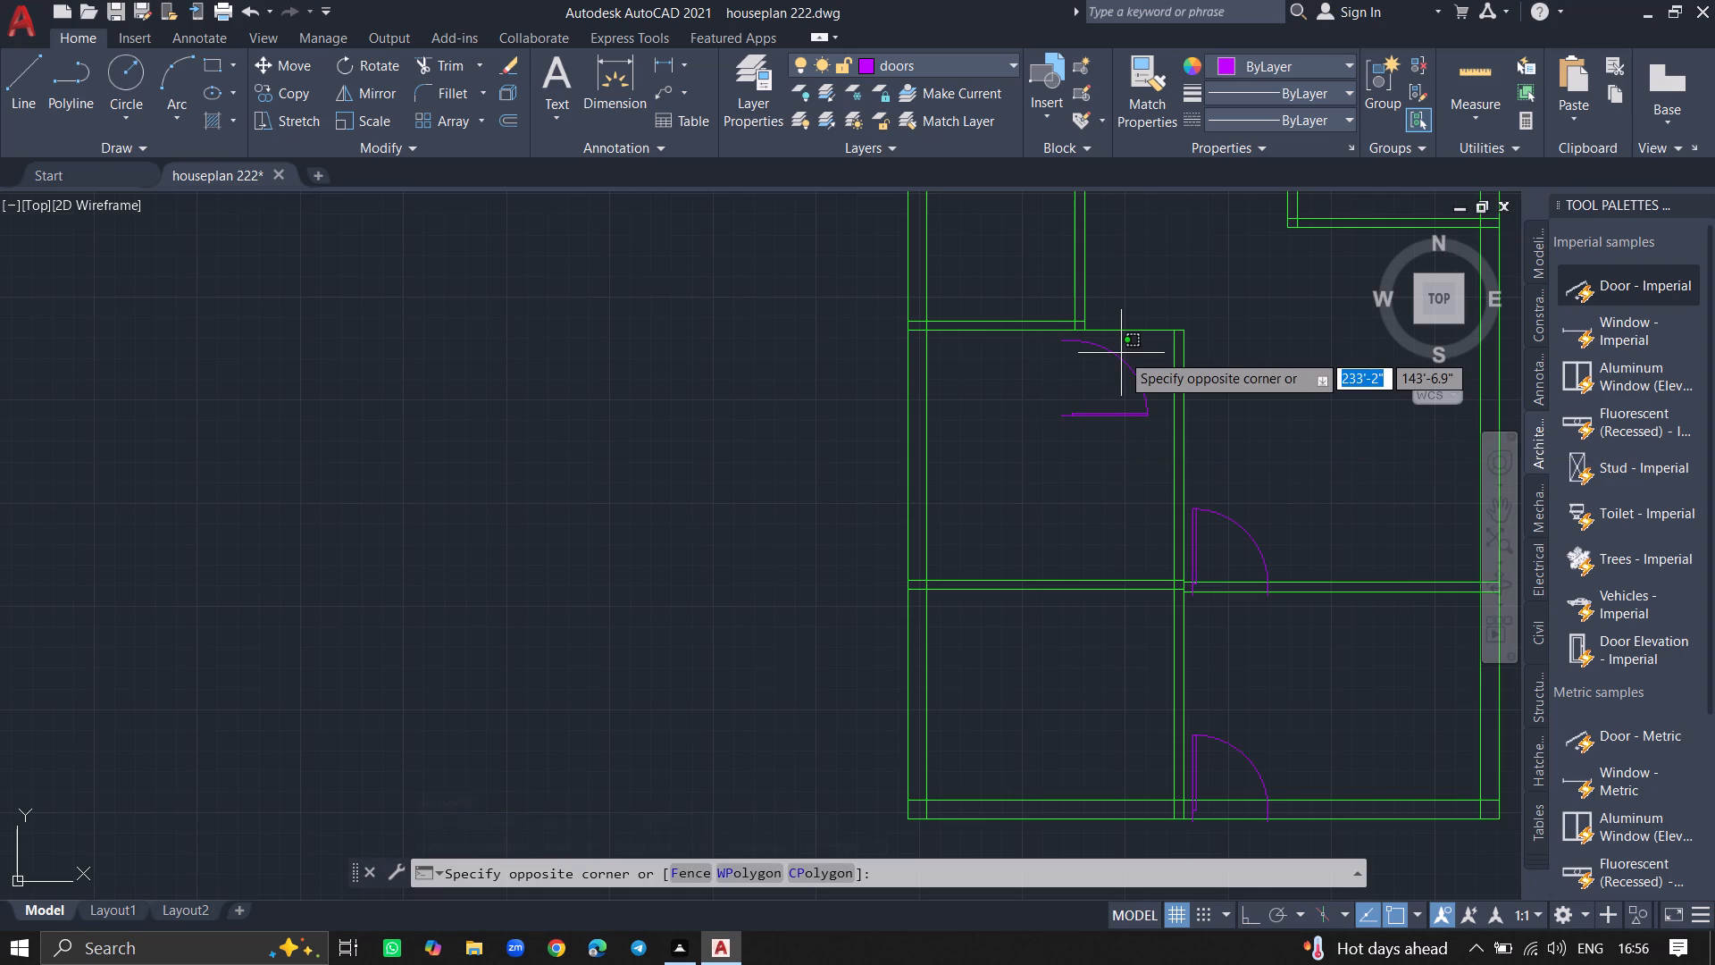
click(1117, 363)
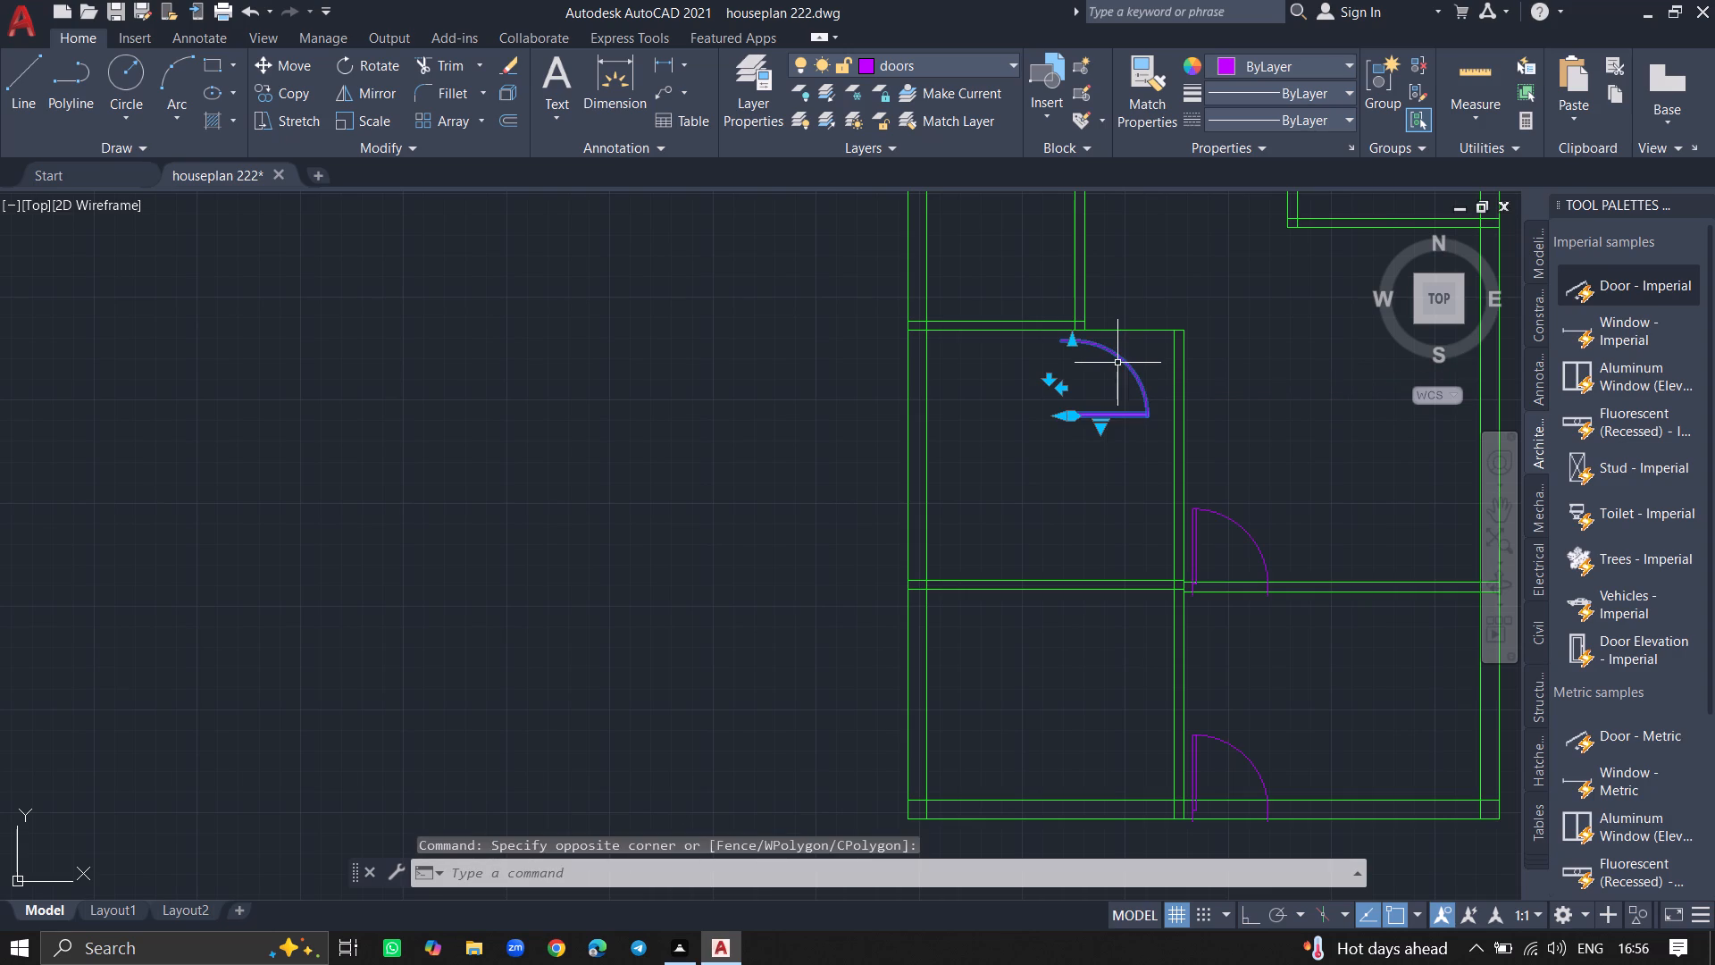
text(ro)
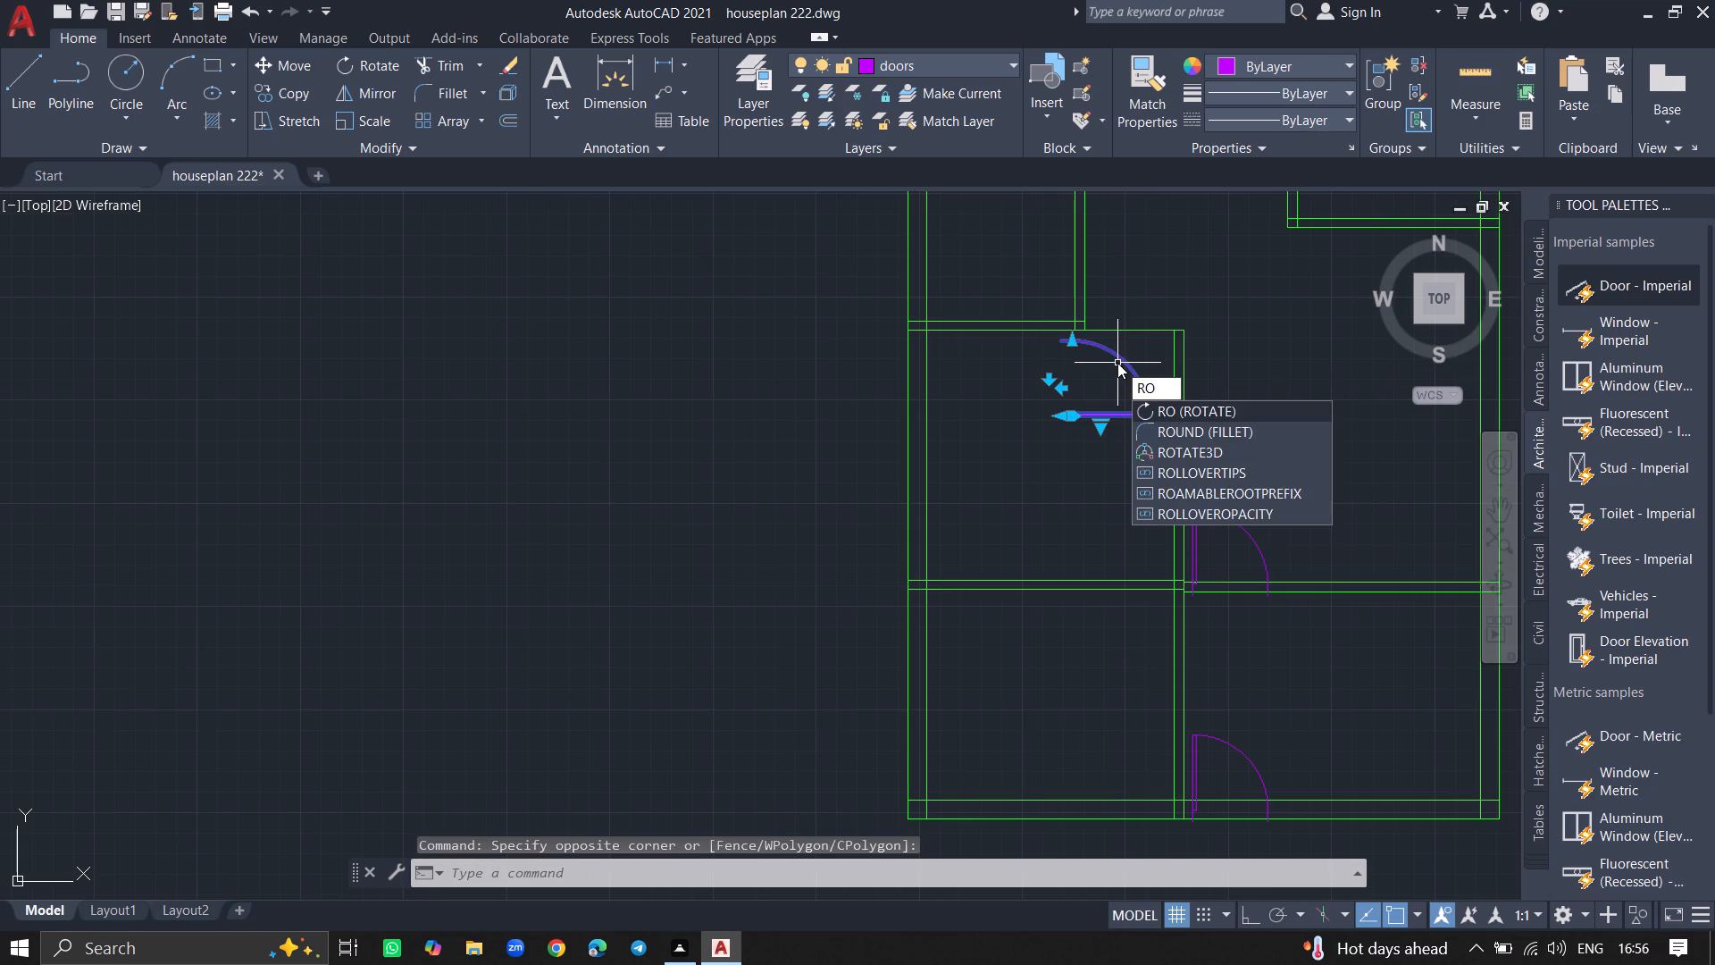
key(Return)
click(1117, 363)
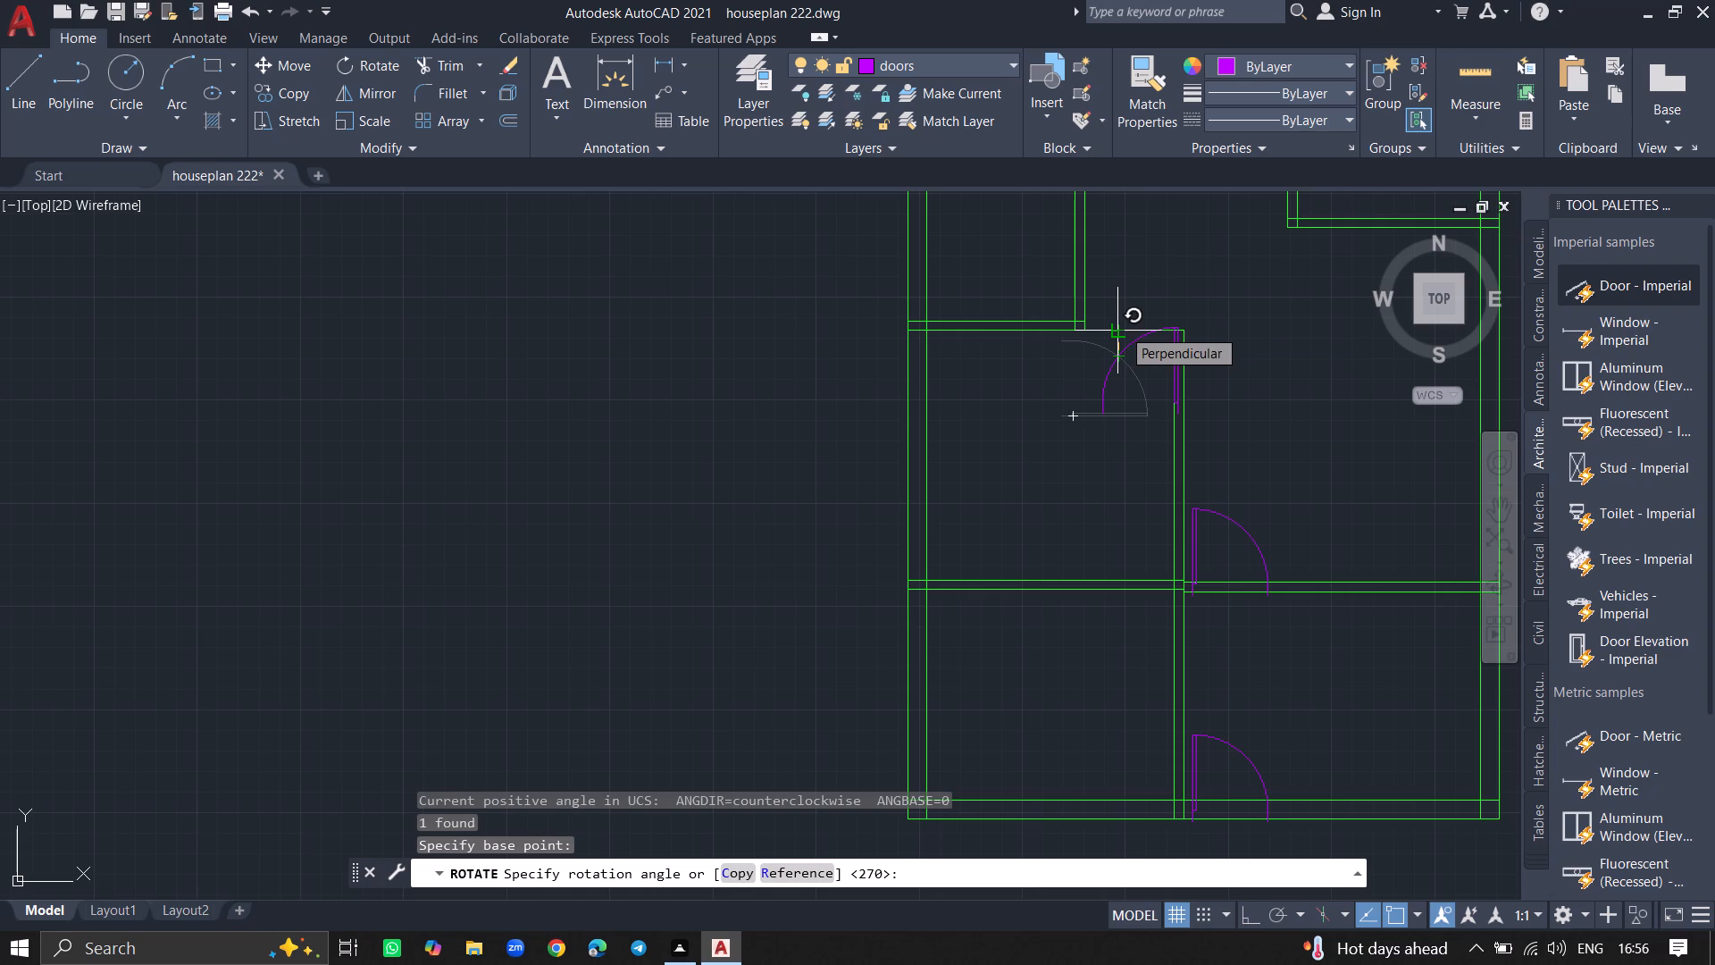
click(1123, 383)
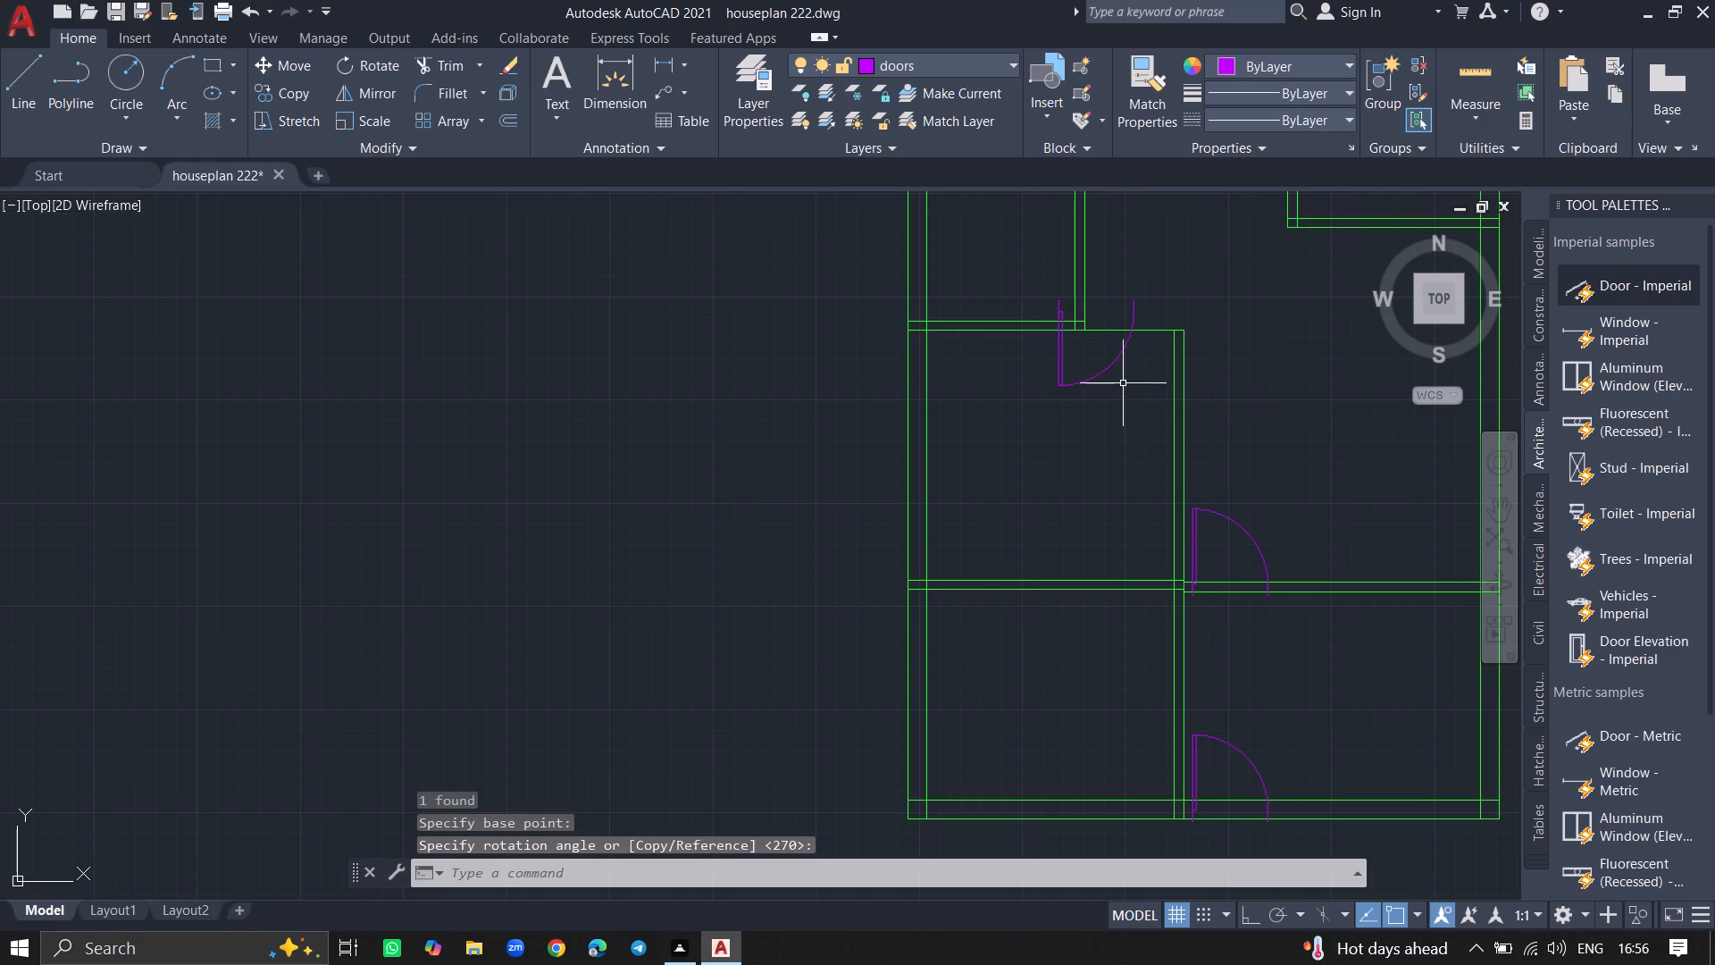
Mirror the rotated door across the outer edge of its vertical leaf so it swings to the left, erasing the original.
click(1060, 369)
text(mirr)
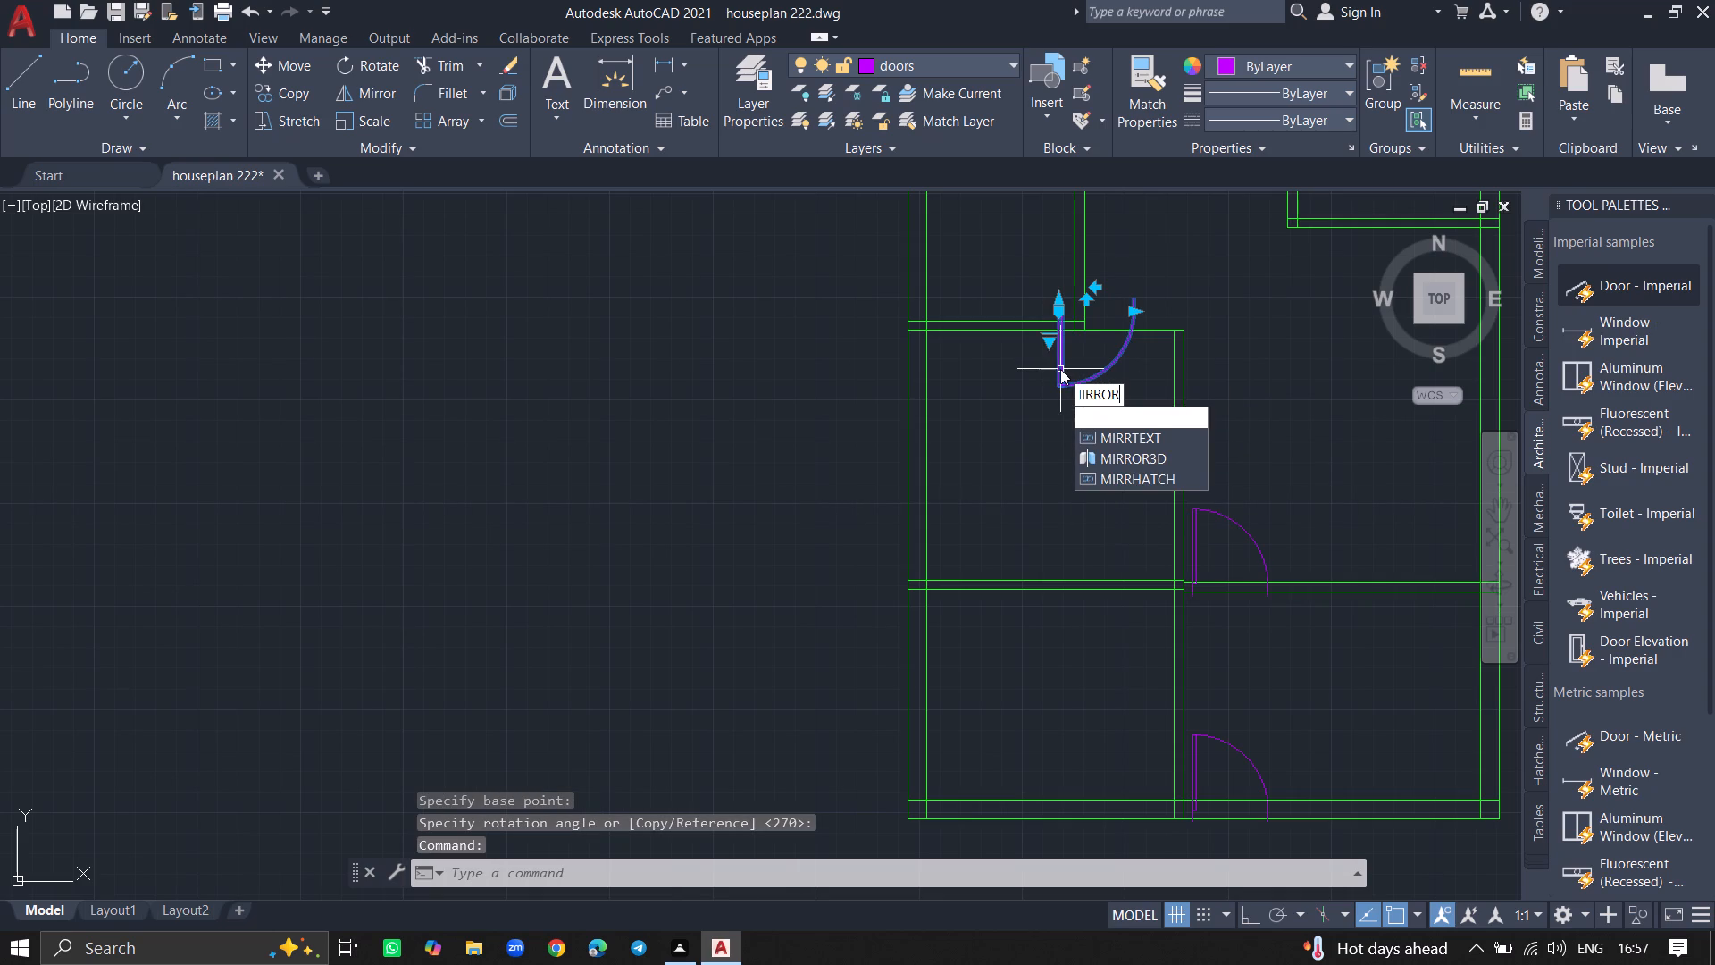
click(1086, 415)
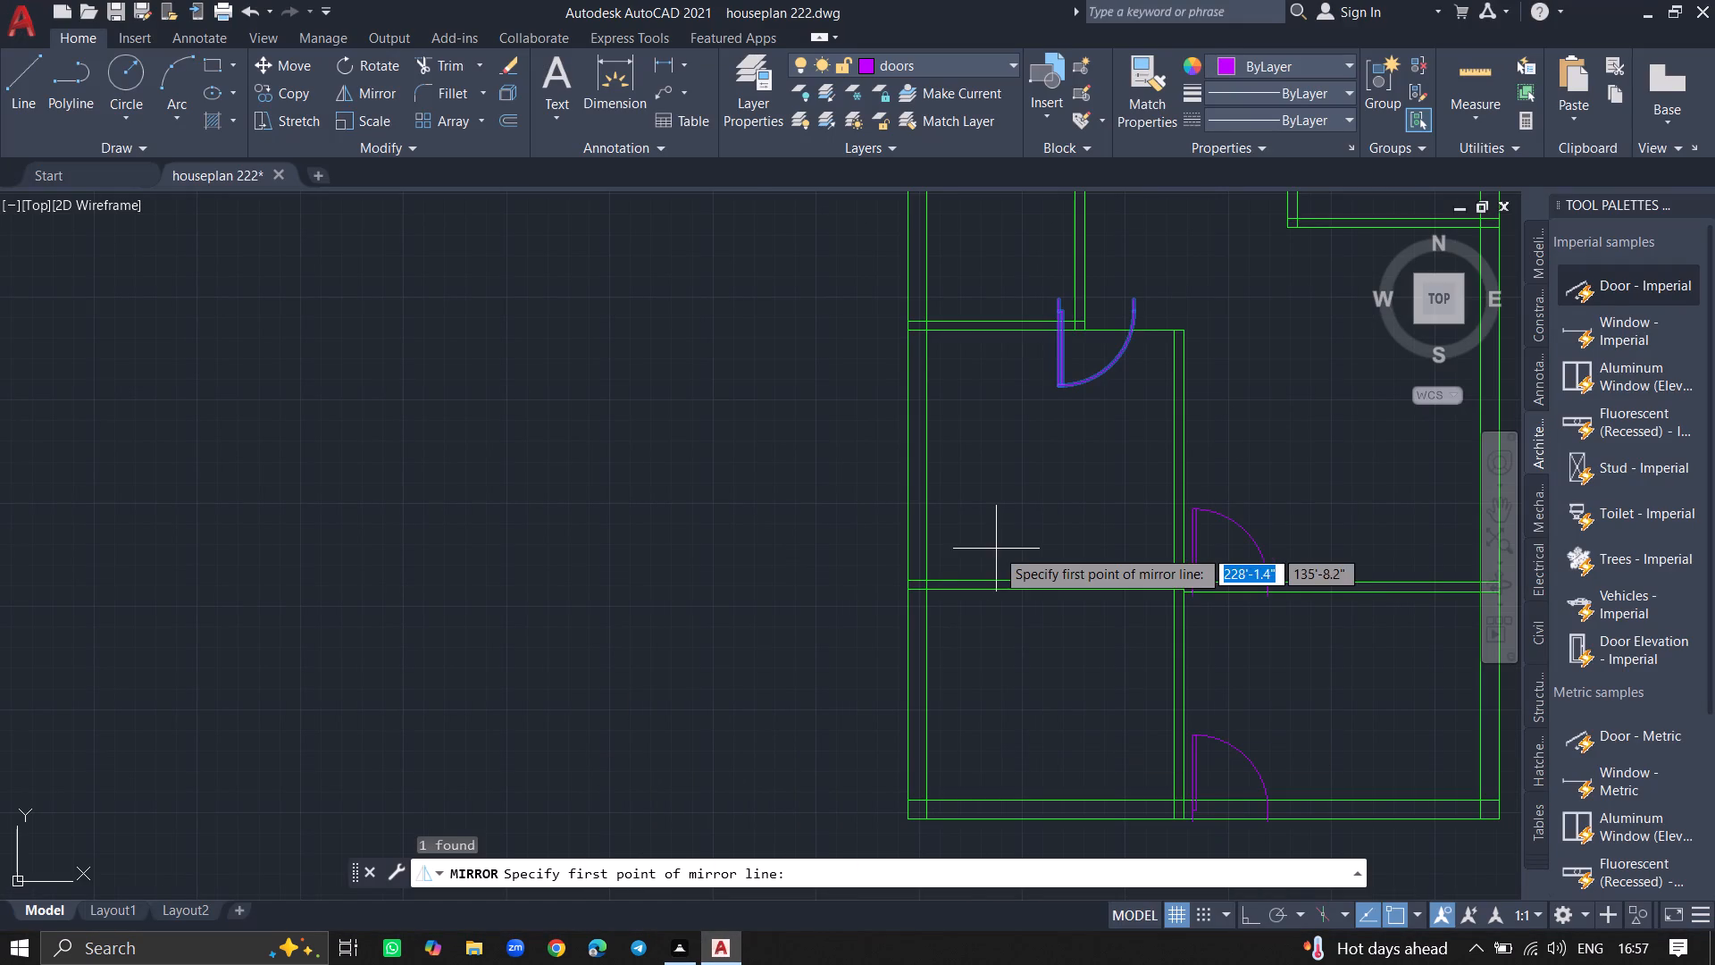
click(1056, 384)
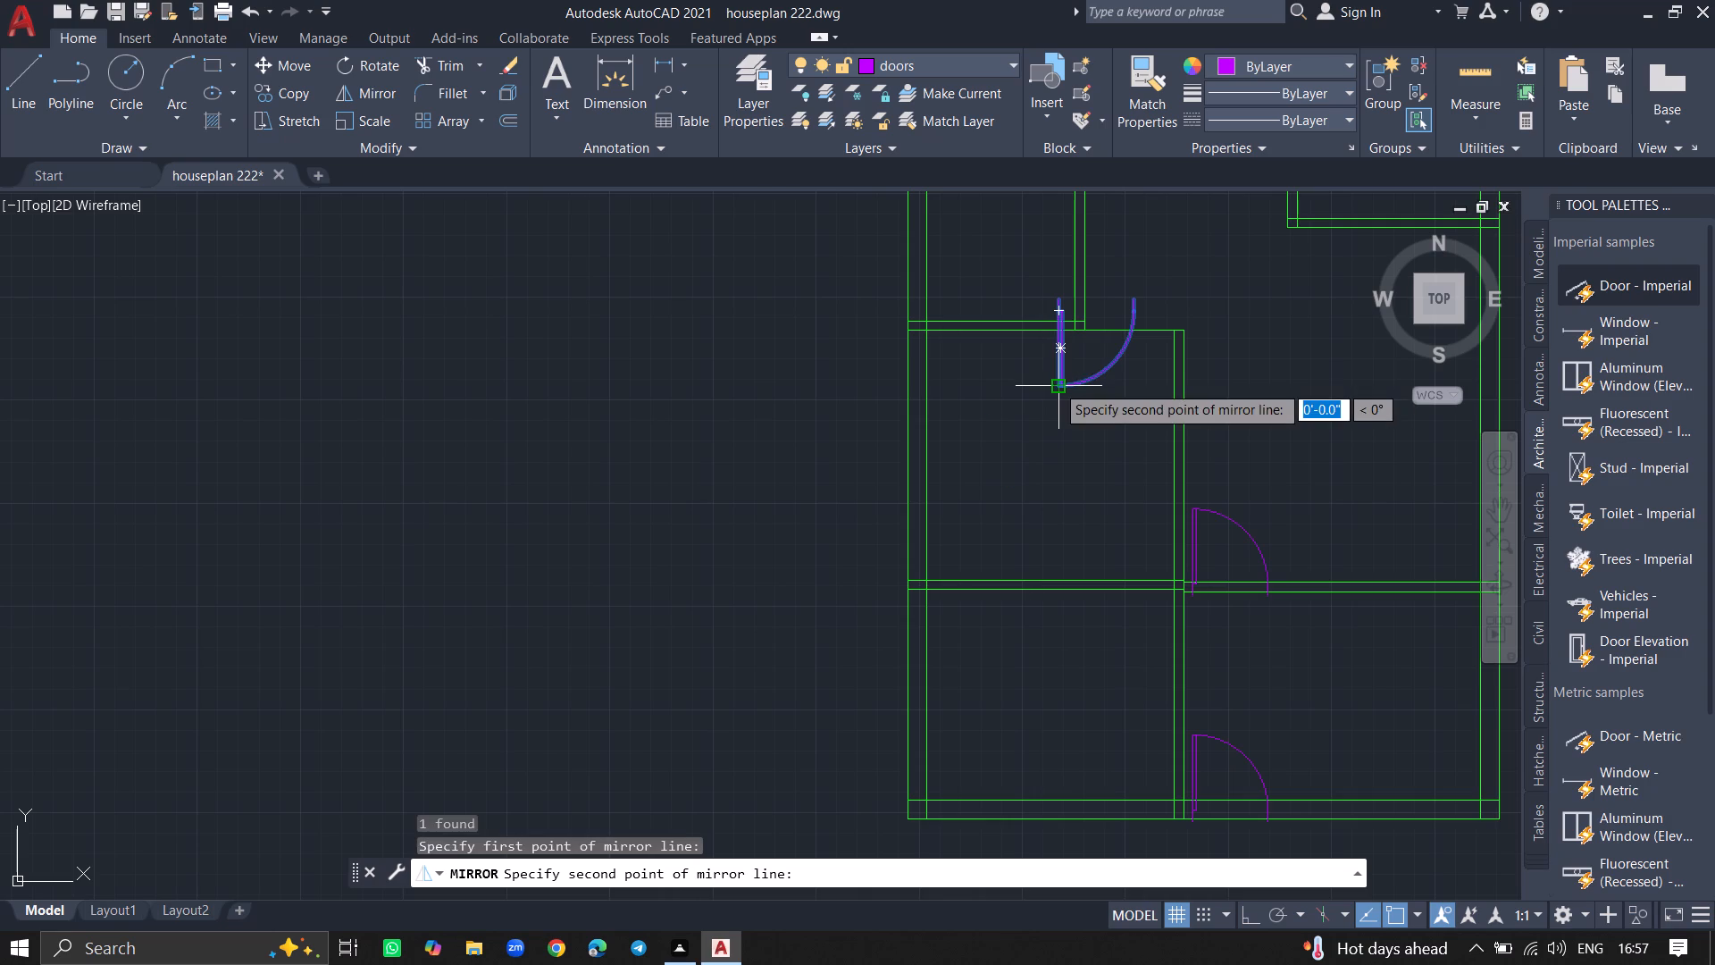
ctrl+scroll(1070, 304, up, 3)
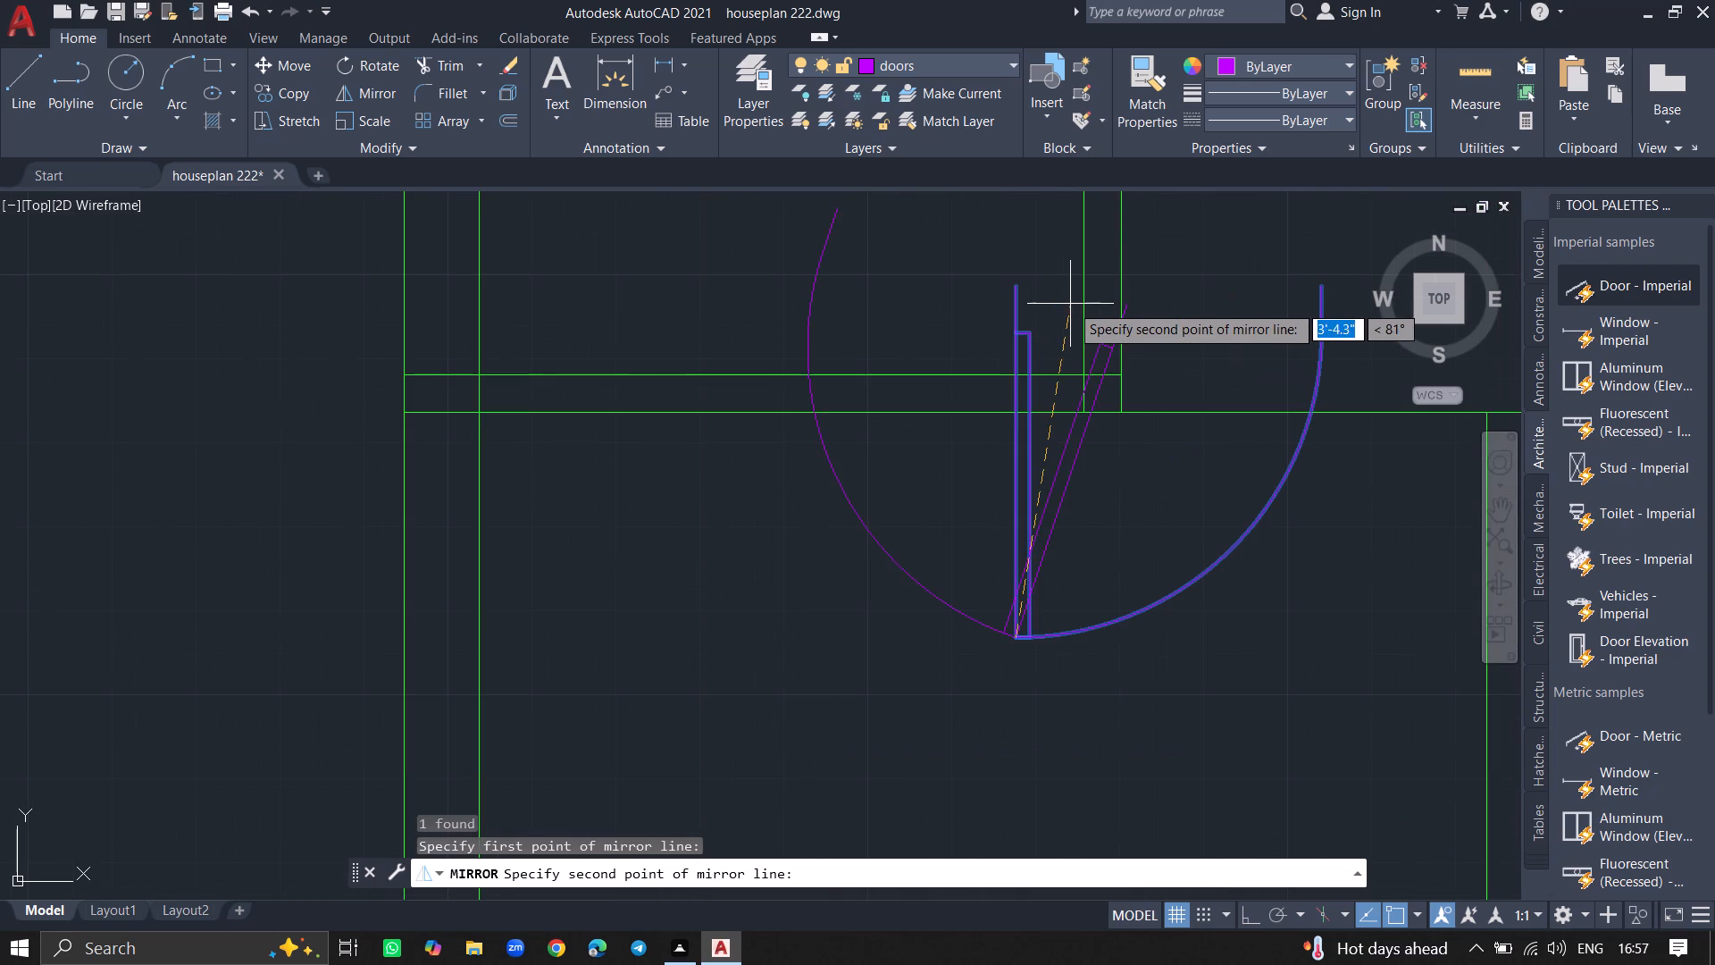
click(1013, 304)
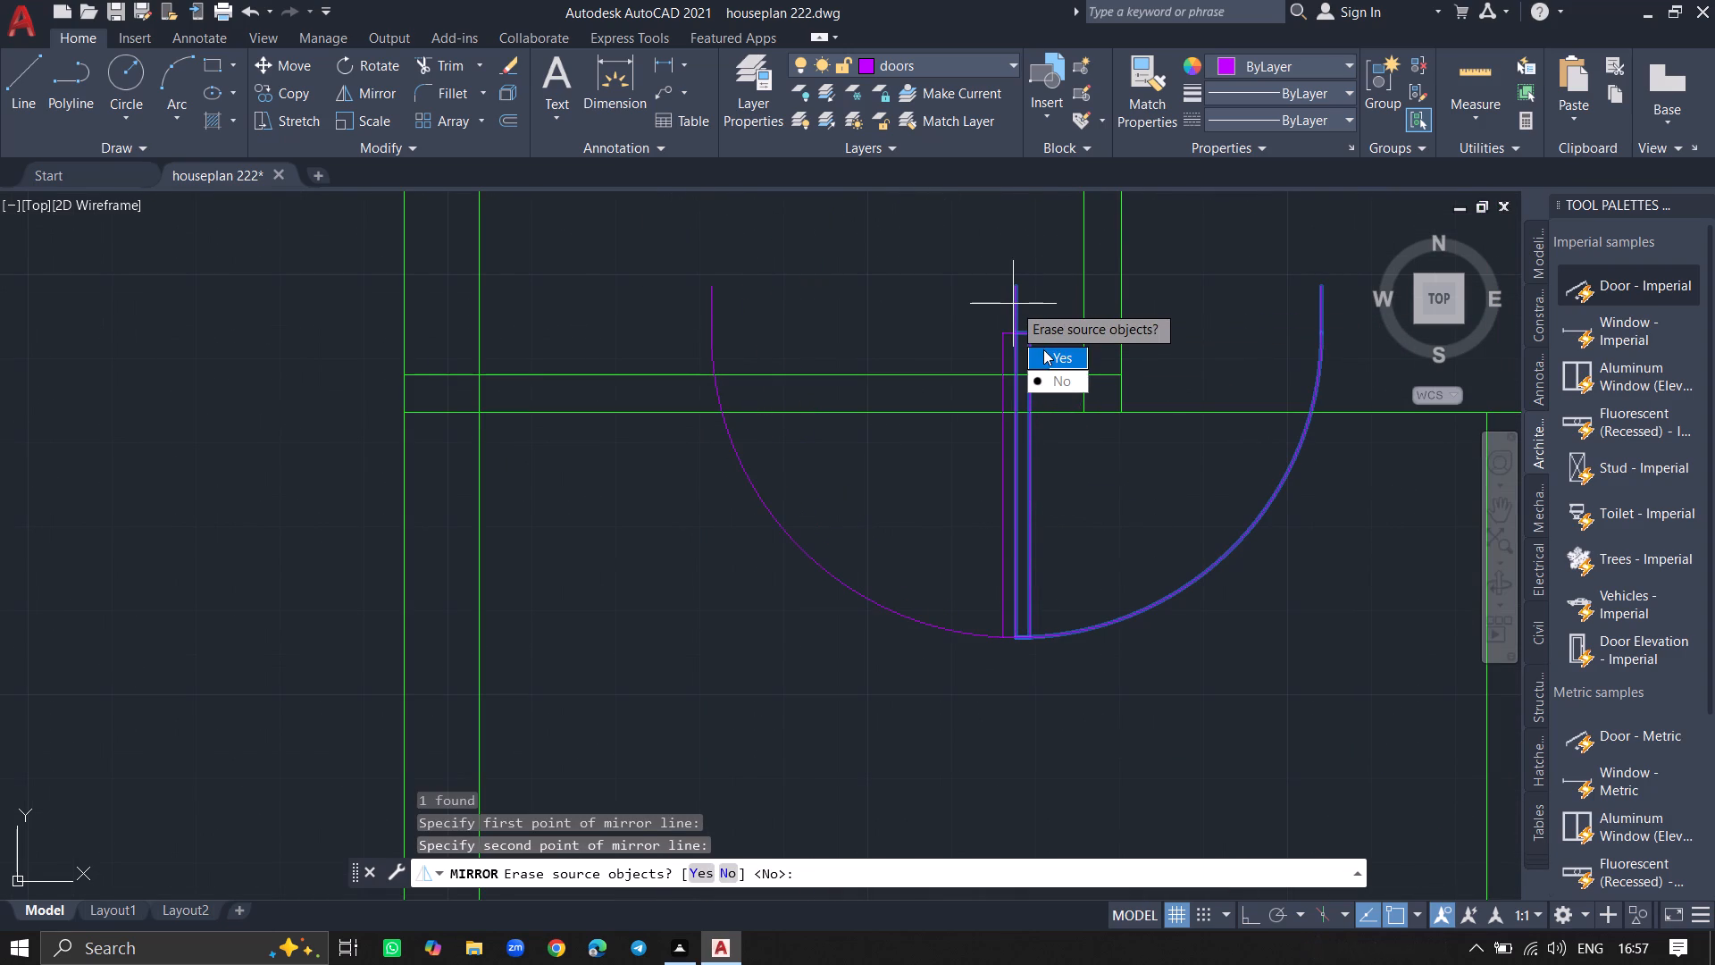
drag(1043, 349, 1013, 304)
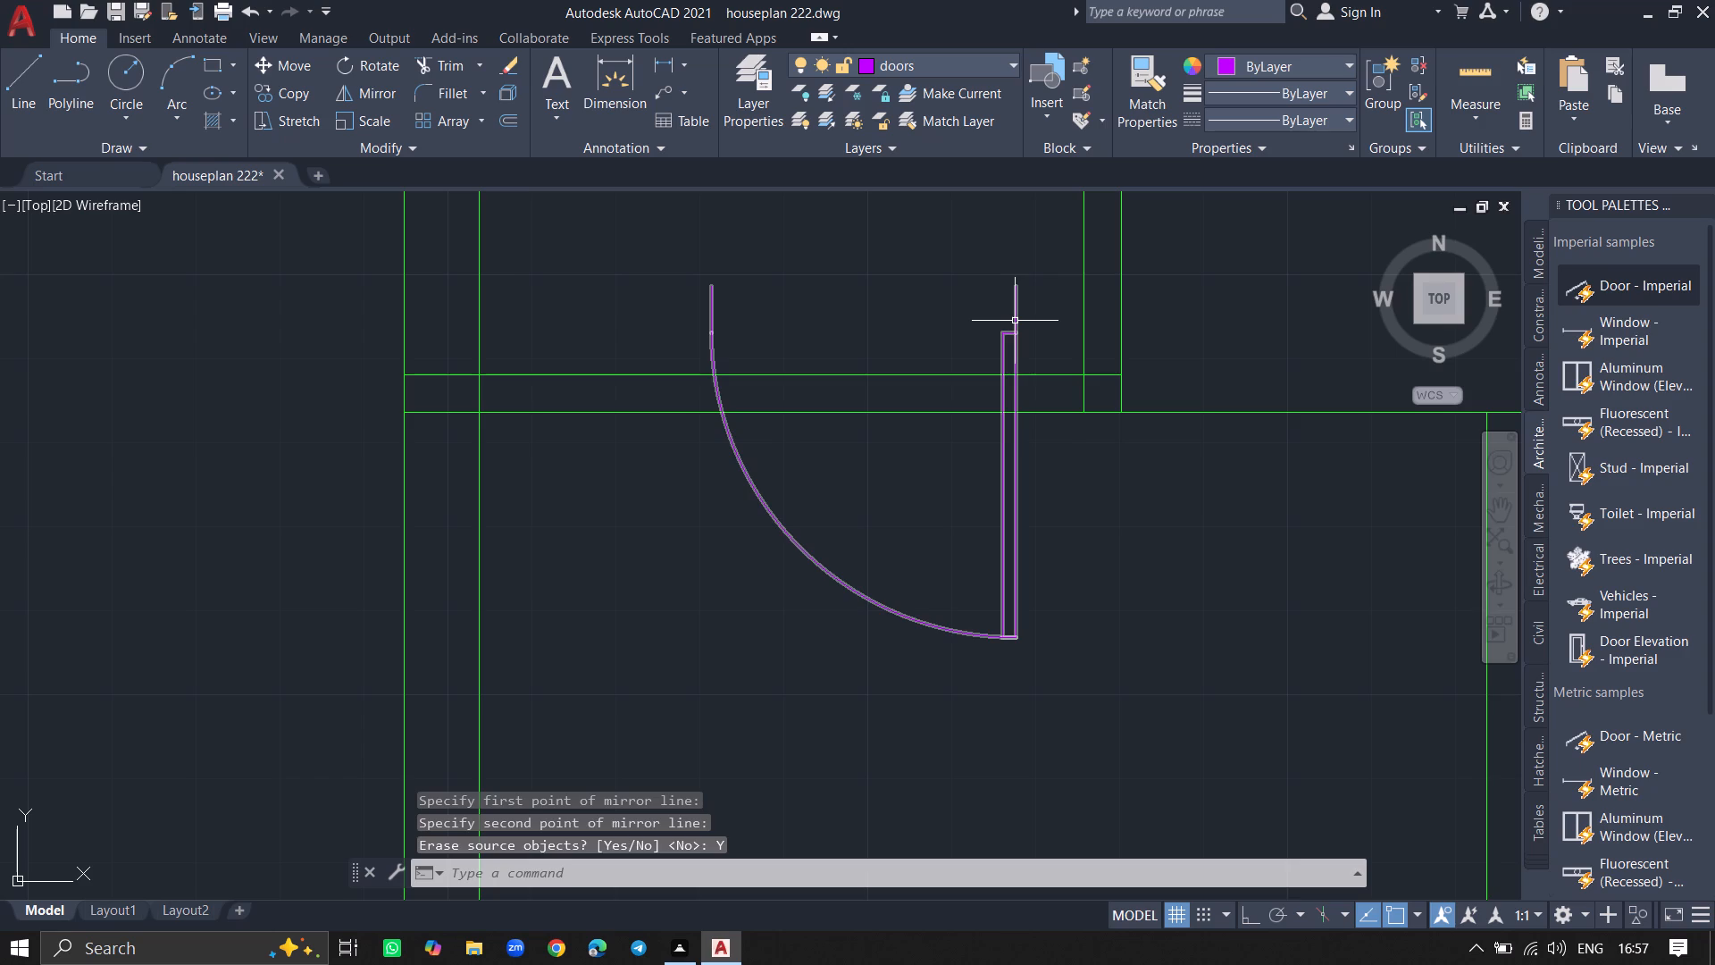
Move the flipped door onto the middle-left room's top wall line, just left of the central partition.
click(1015, 321)
text(move)
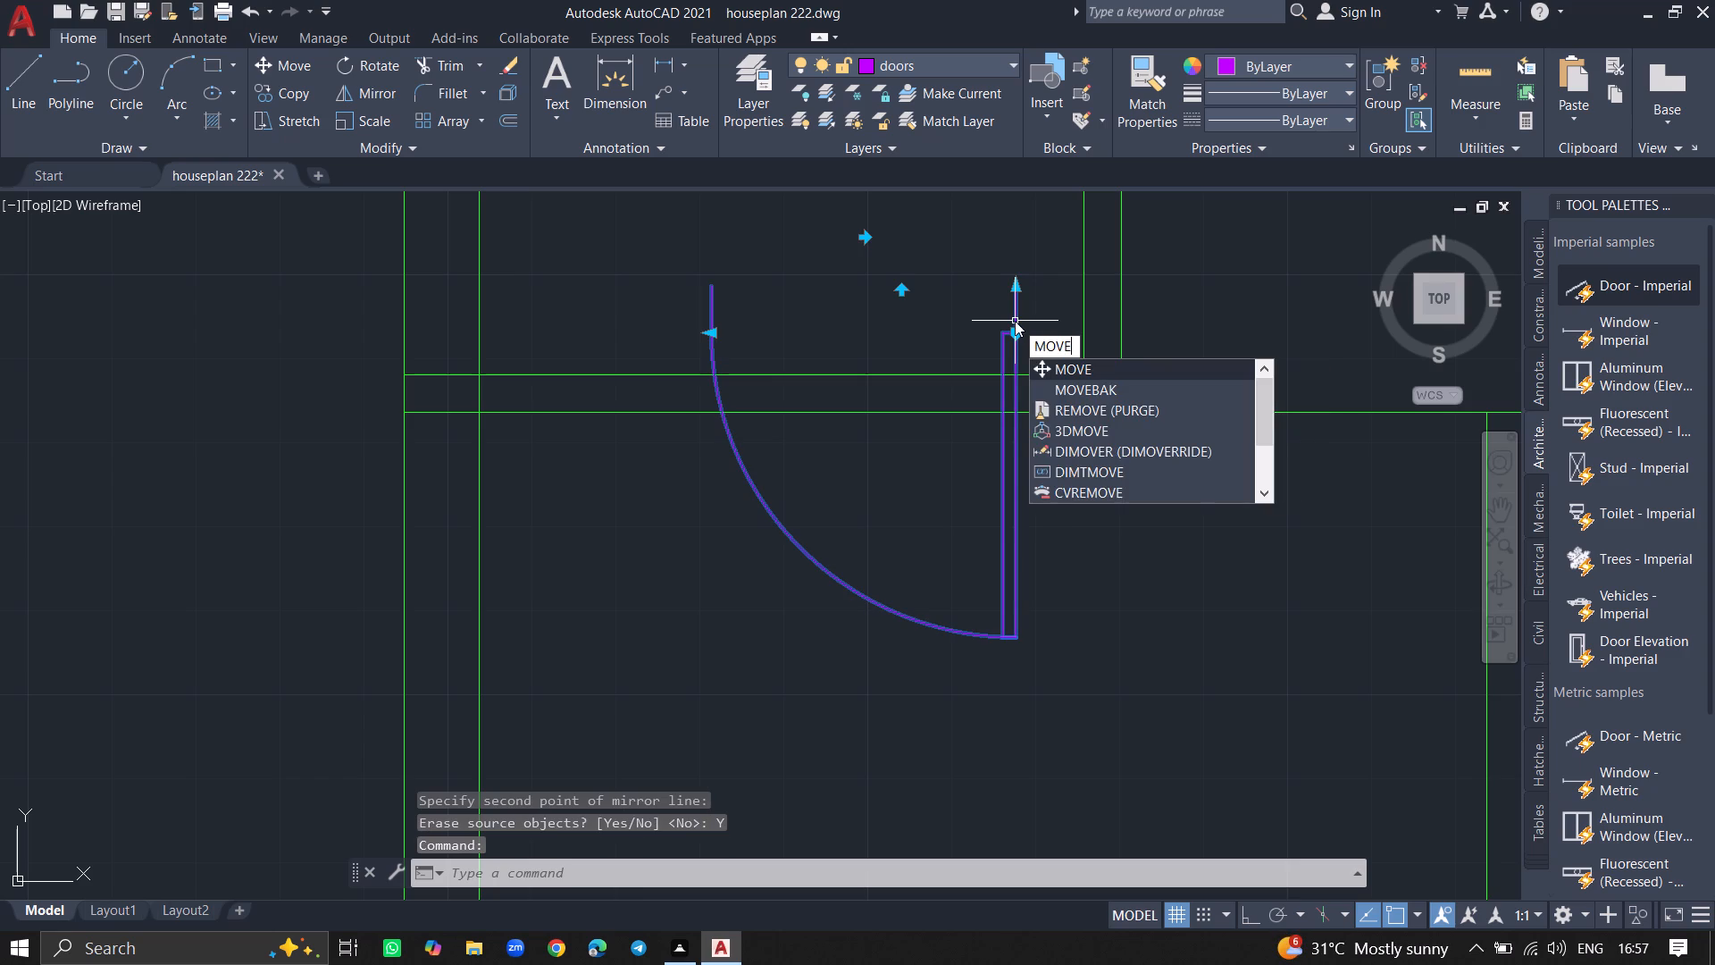
key(Return)
click(1015, 321)
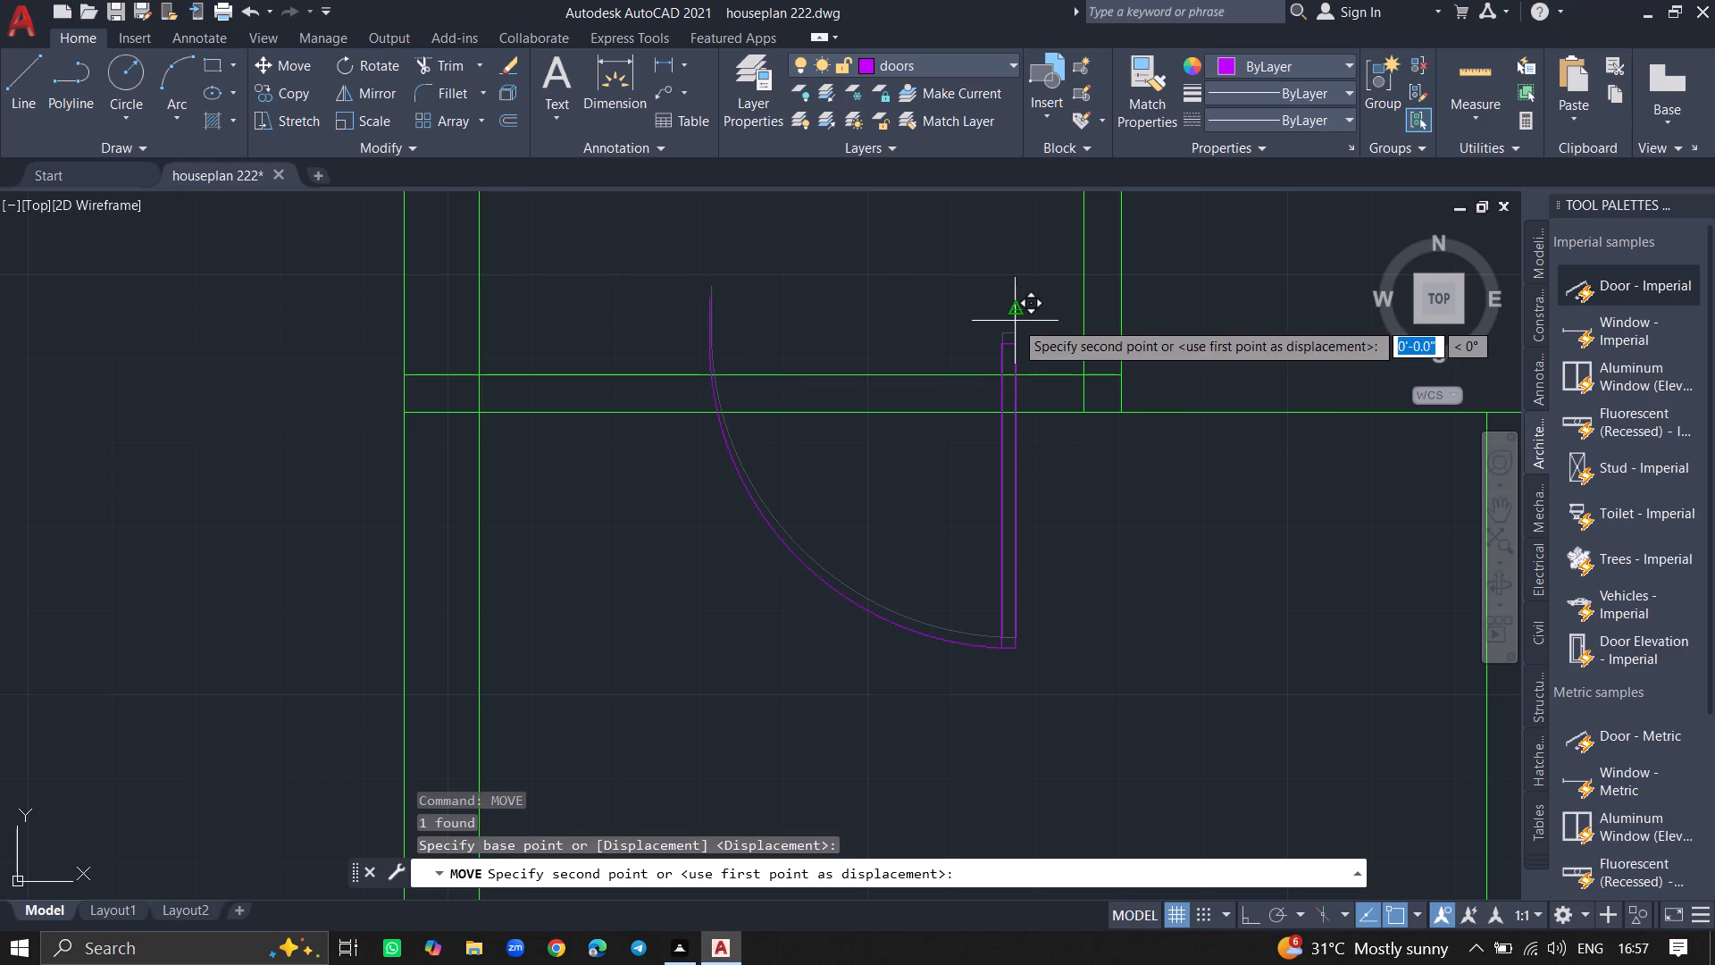
ctrl+scroll(1222, 326, down, 2)
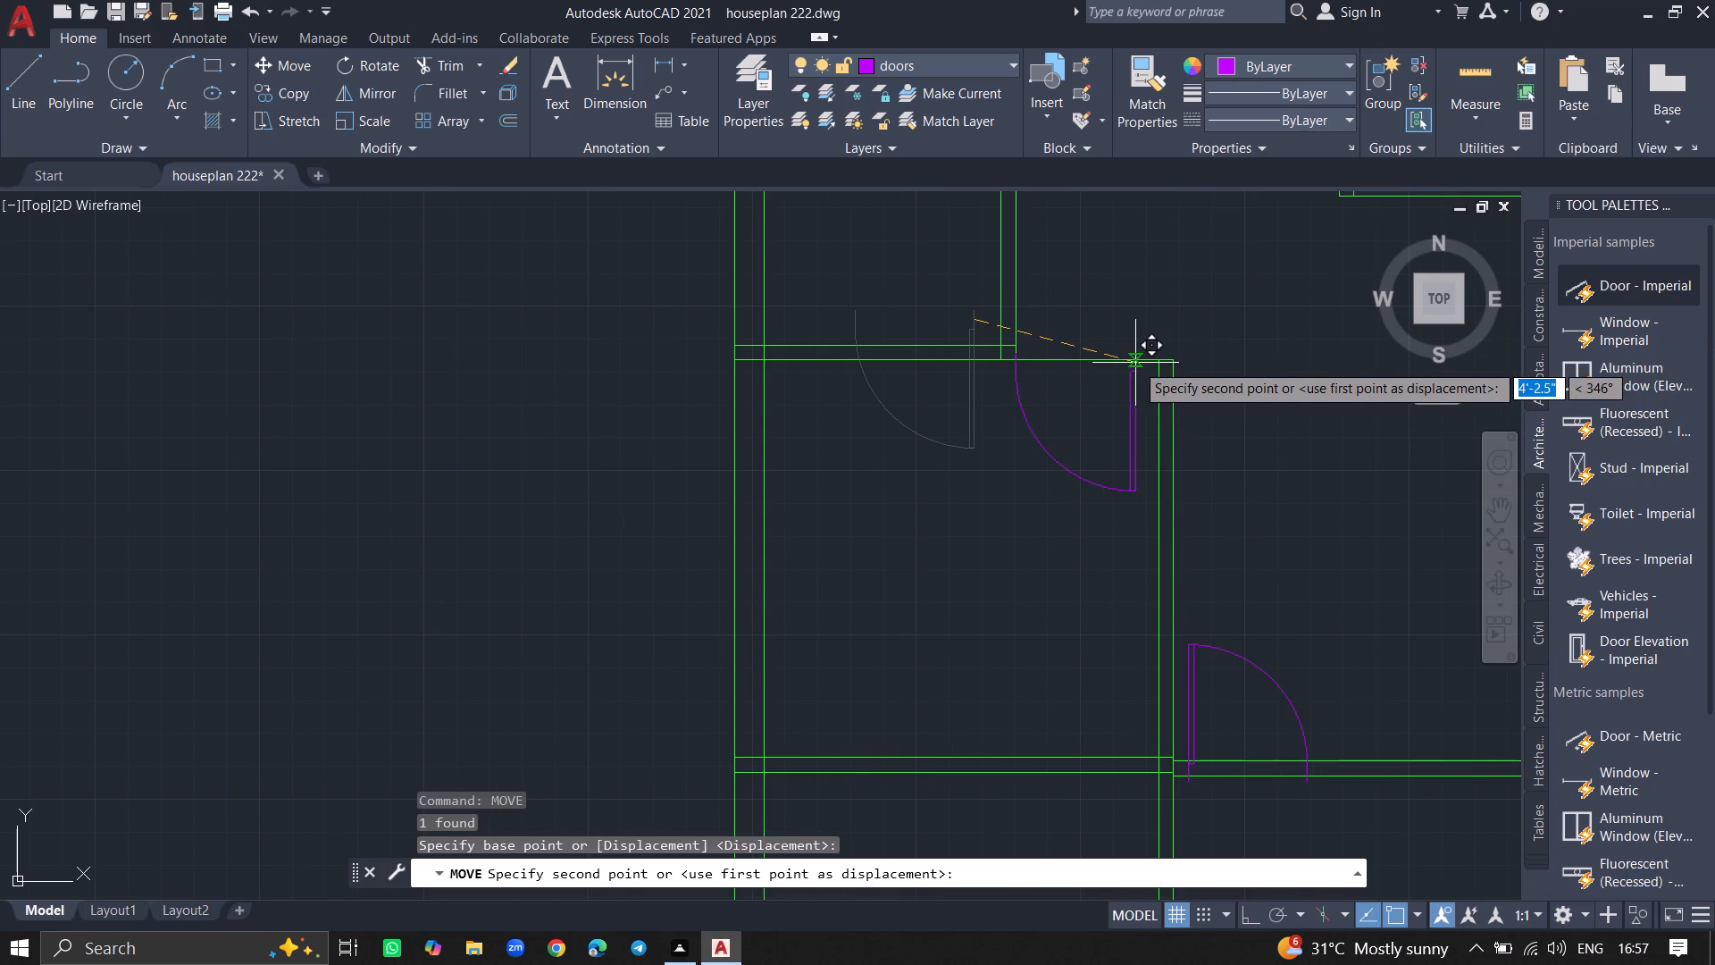
click(1145, 357)
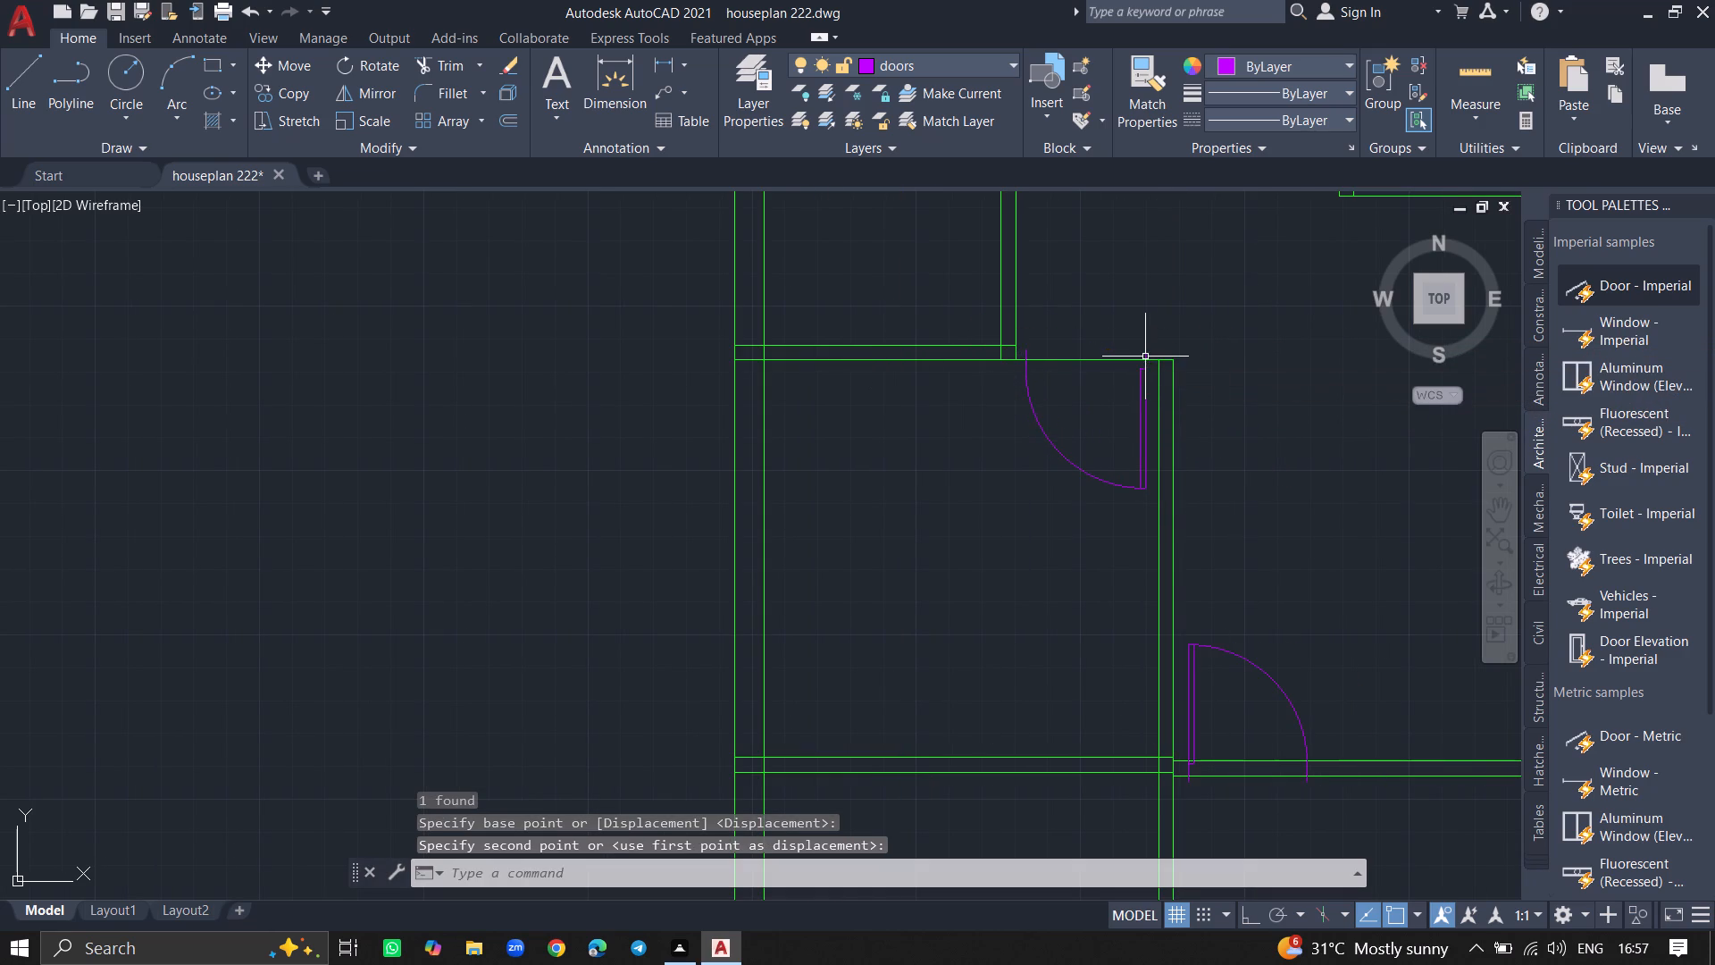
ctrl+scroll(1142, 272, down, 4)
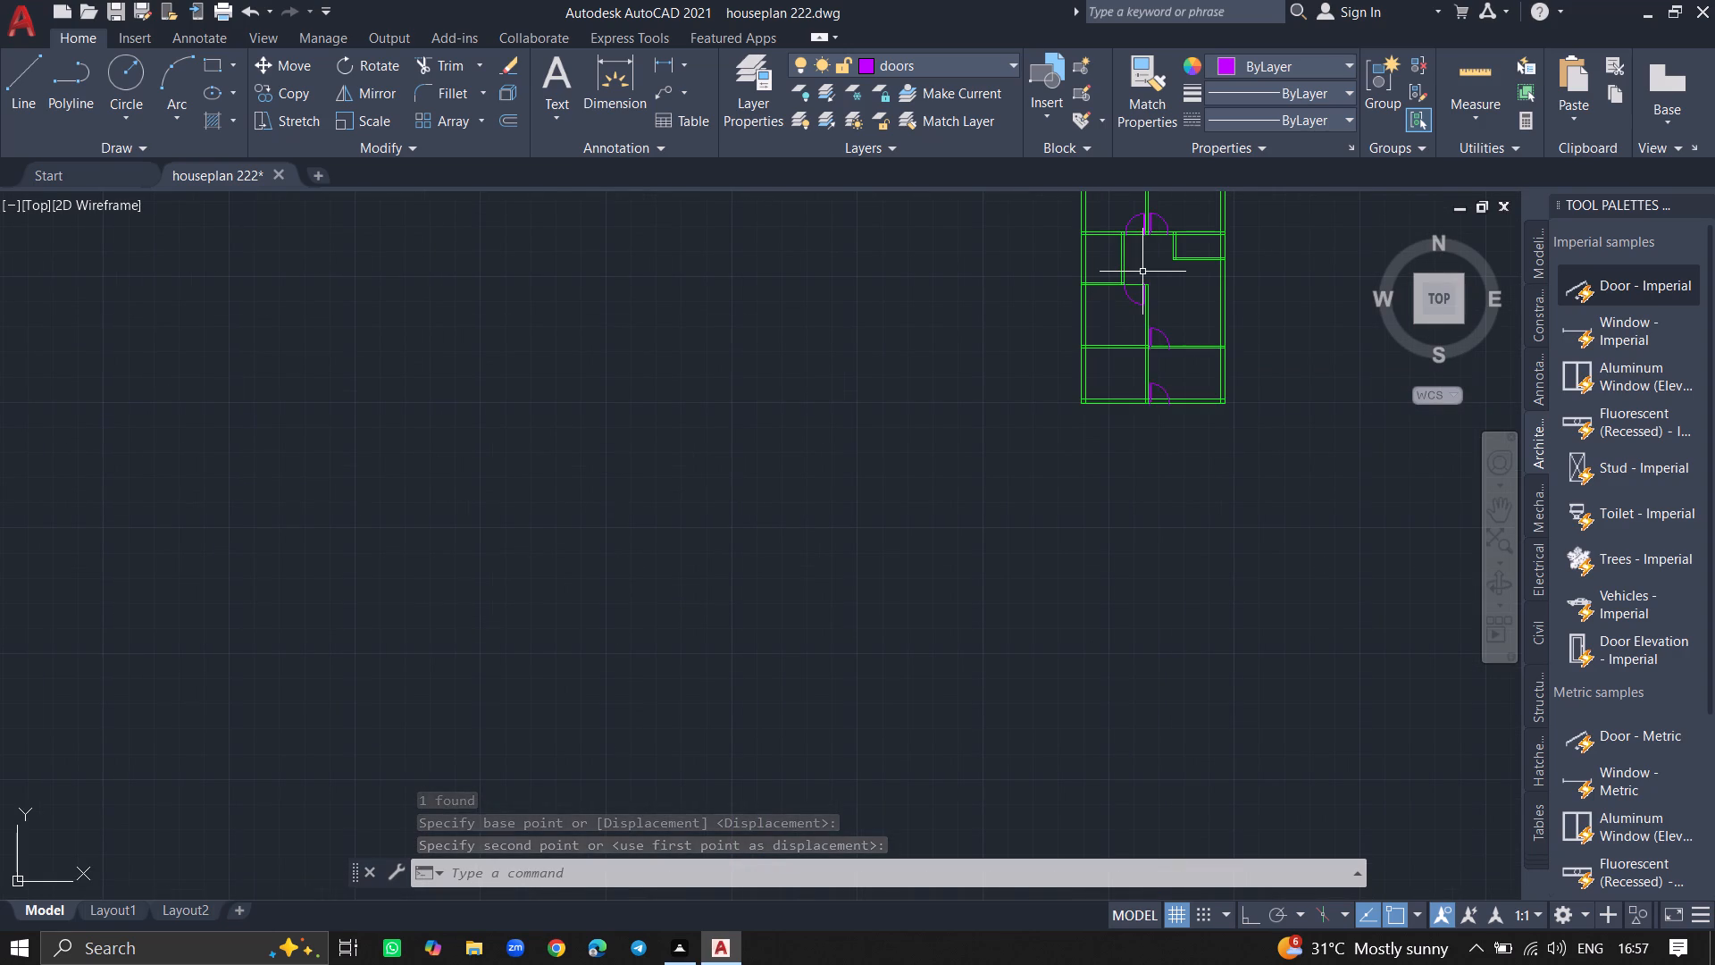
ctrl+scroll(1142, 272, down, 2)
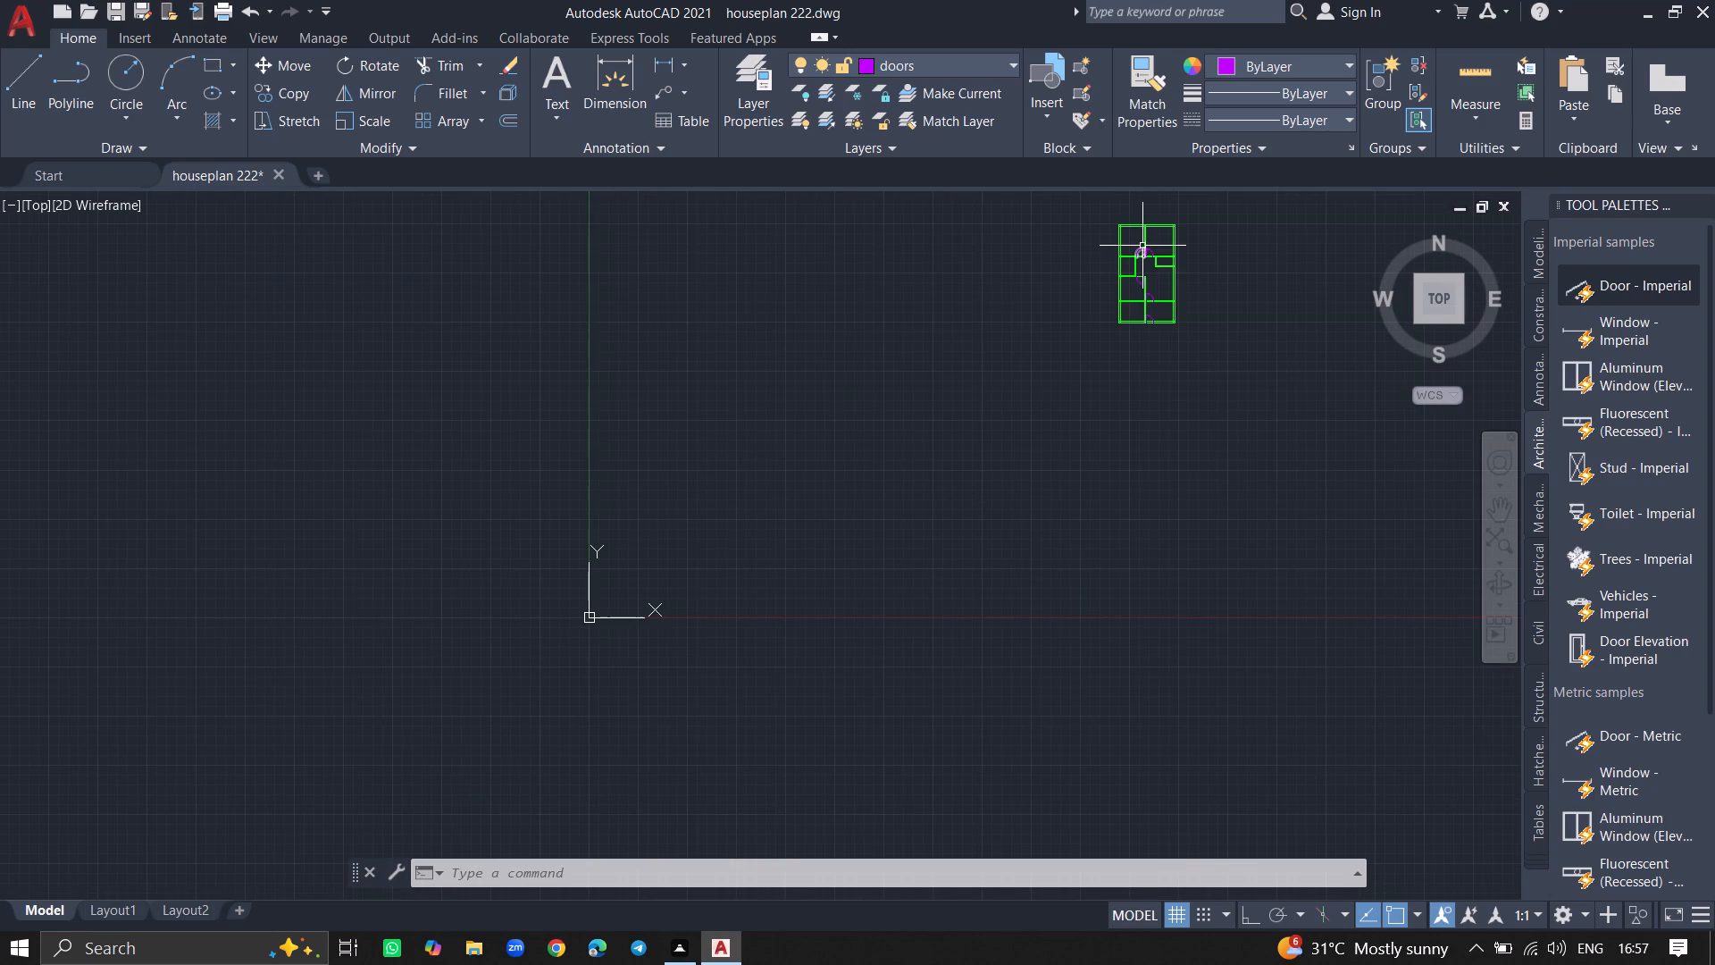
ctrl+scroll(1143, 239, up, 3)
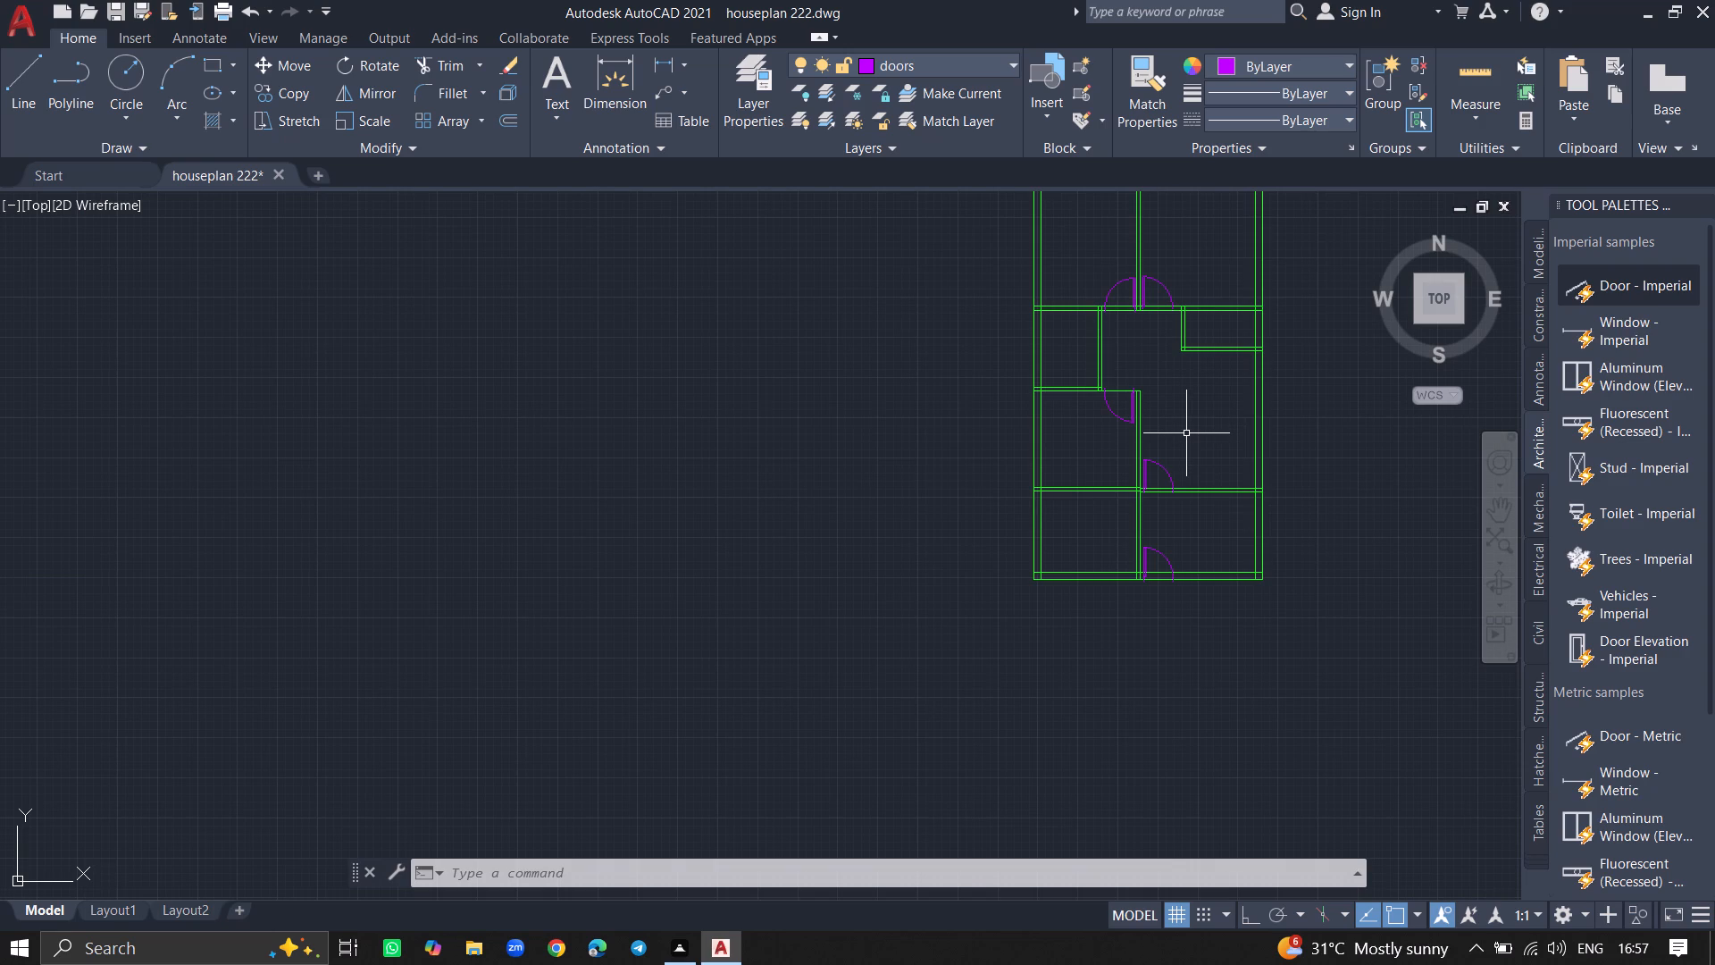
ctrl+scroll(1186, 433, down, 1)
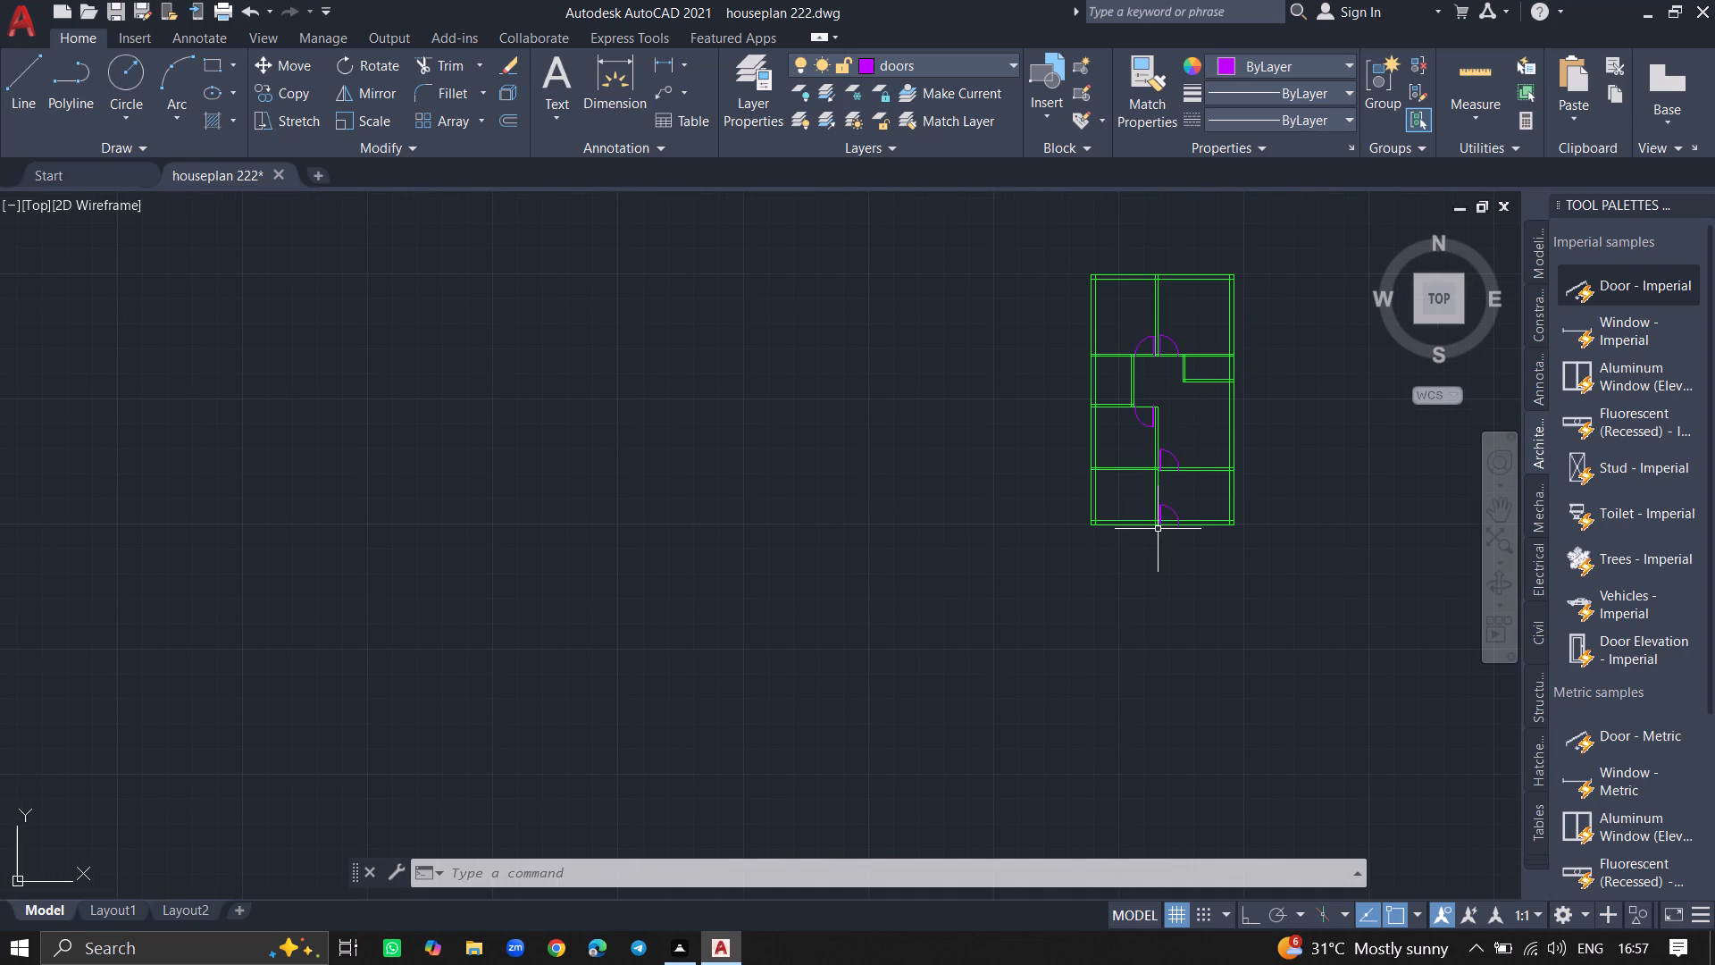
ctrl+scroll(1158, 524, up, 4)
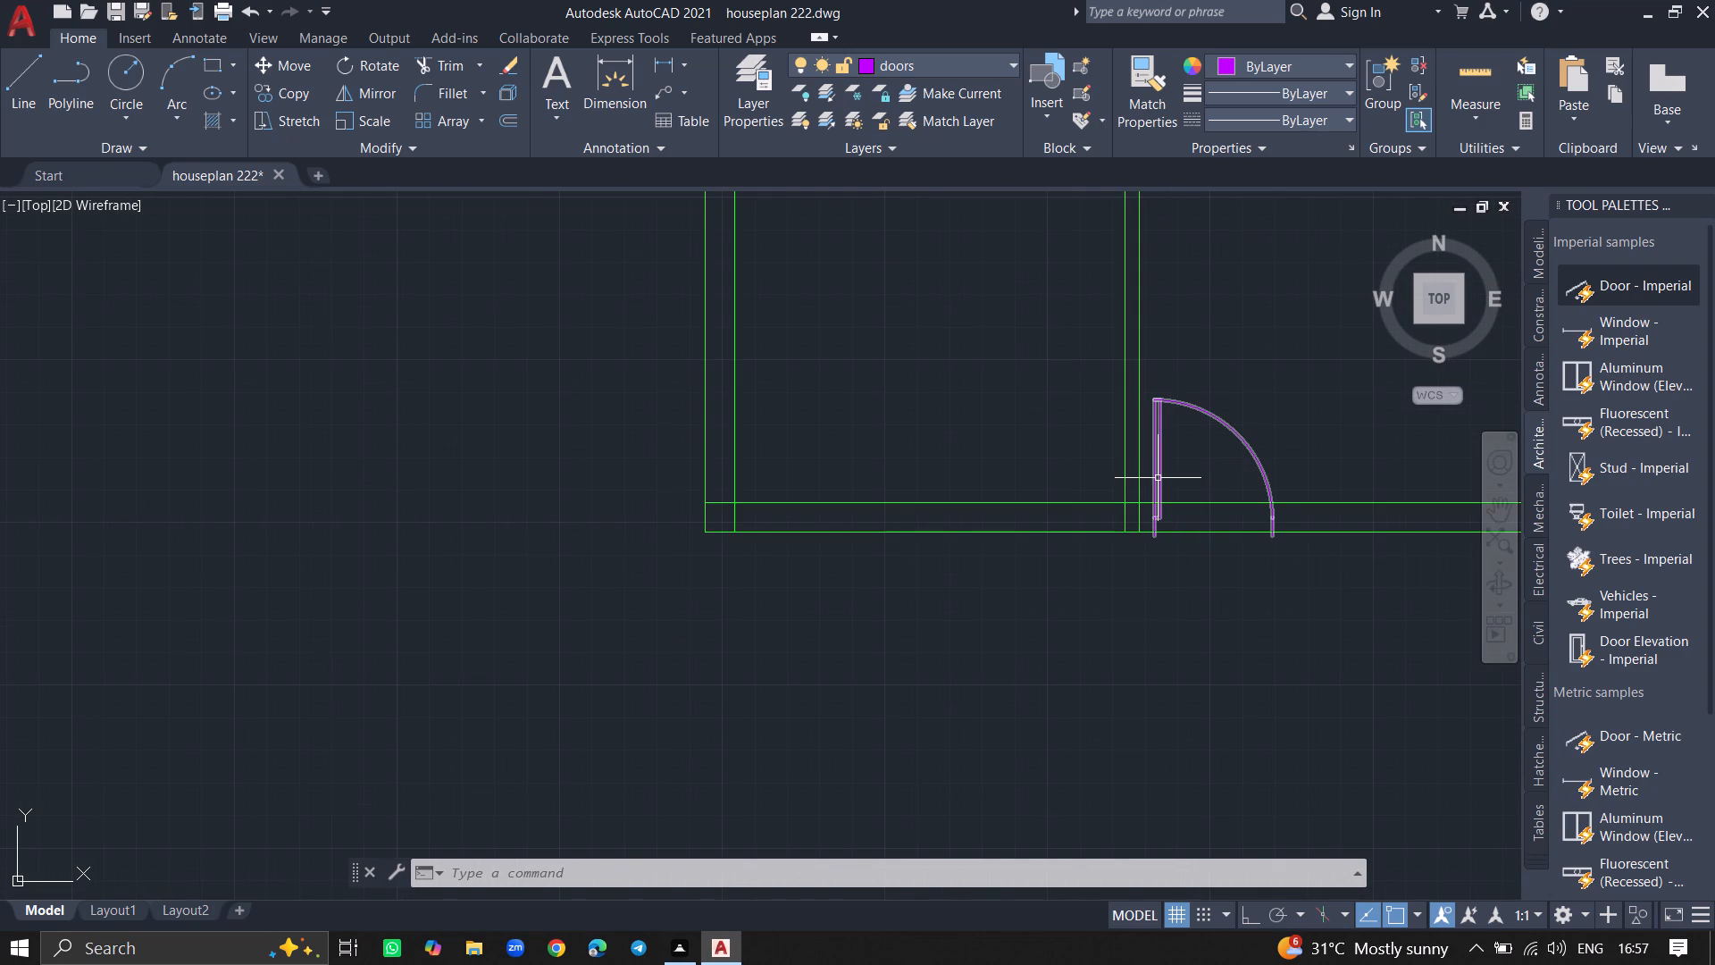
Copy the bottom-right room's door into the bottom-left room, about 4'-11" up and to the left.
click(1158, 478)
text(copy)
key(Return)
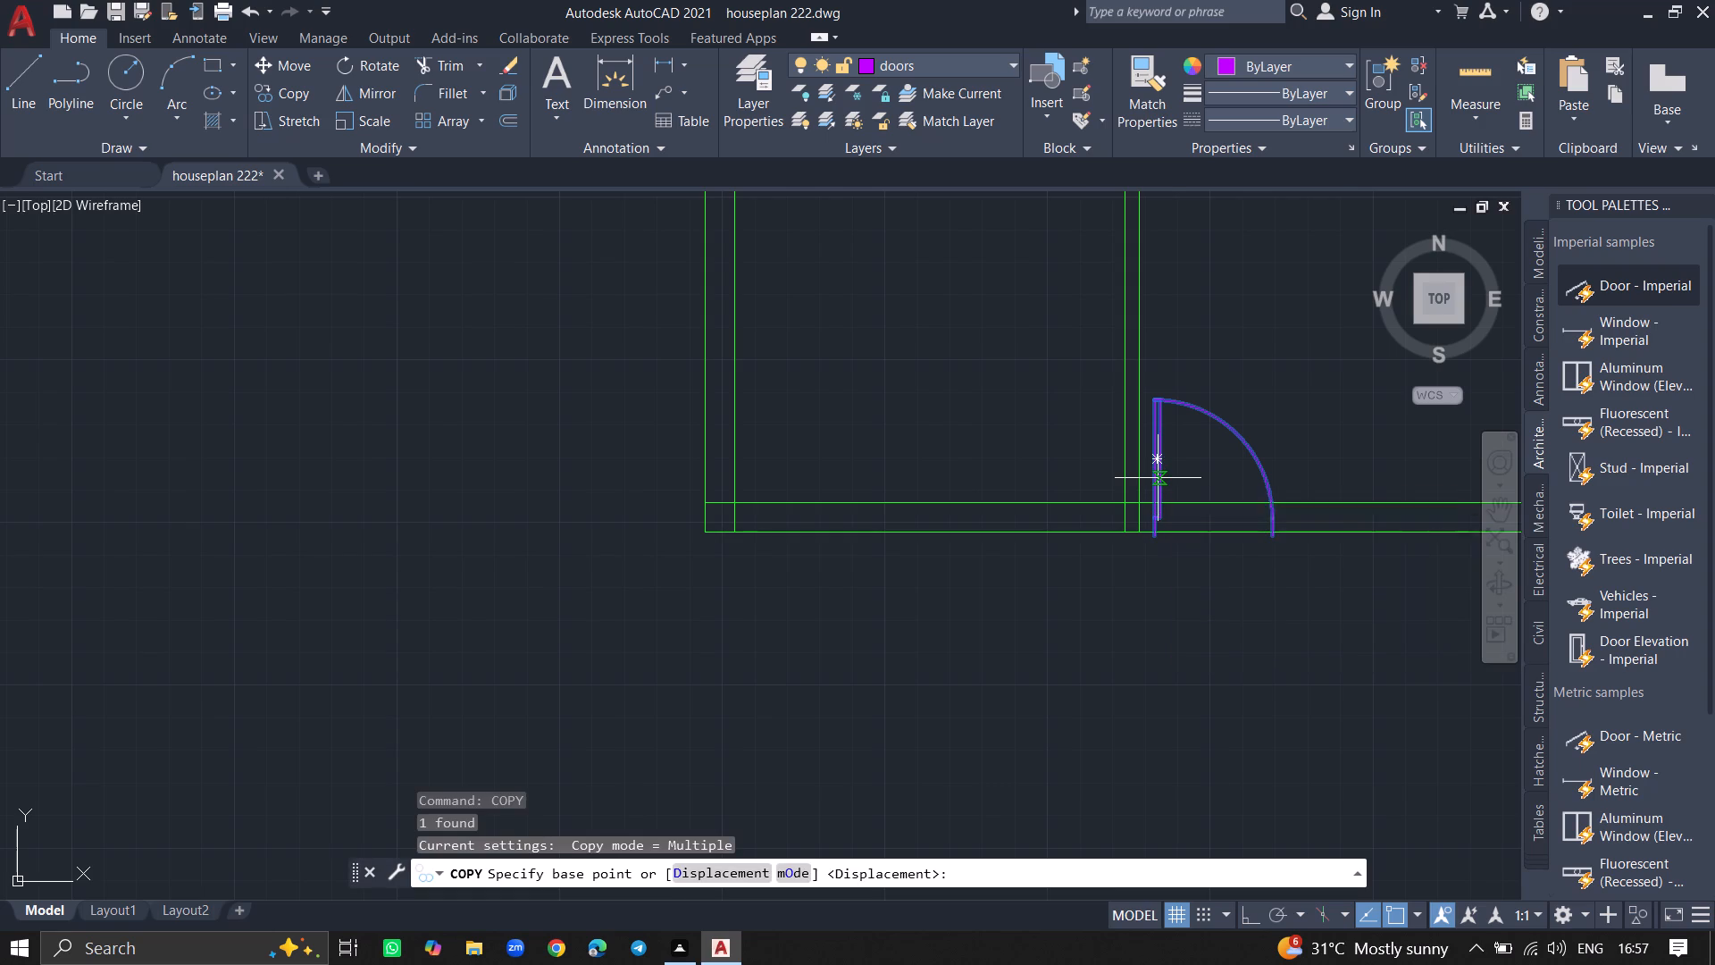
click(1158, 478)
click(987, 390)
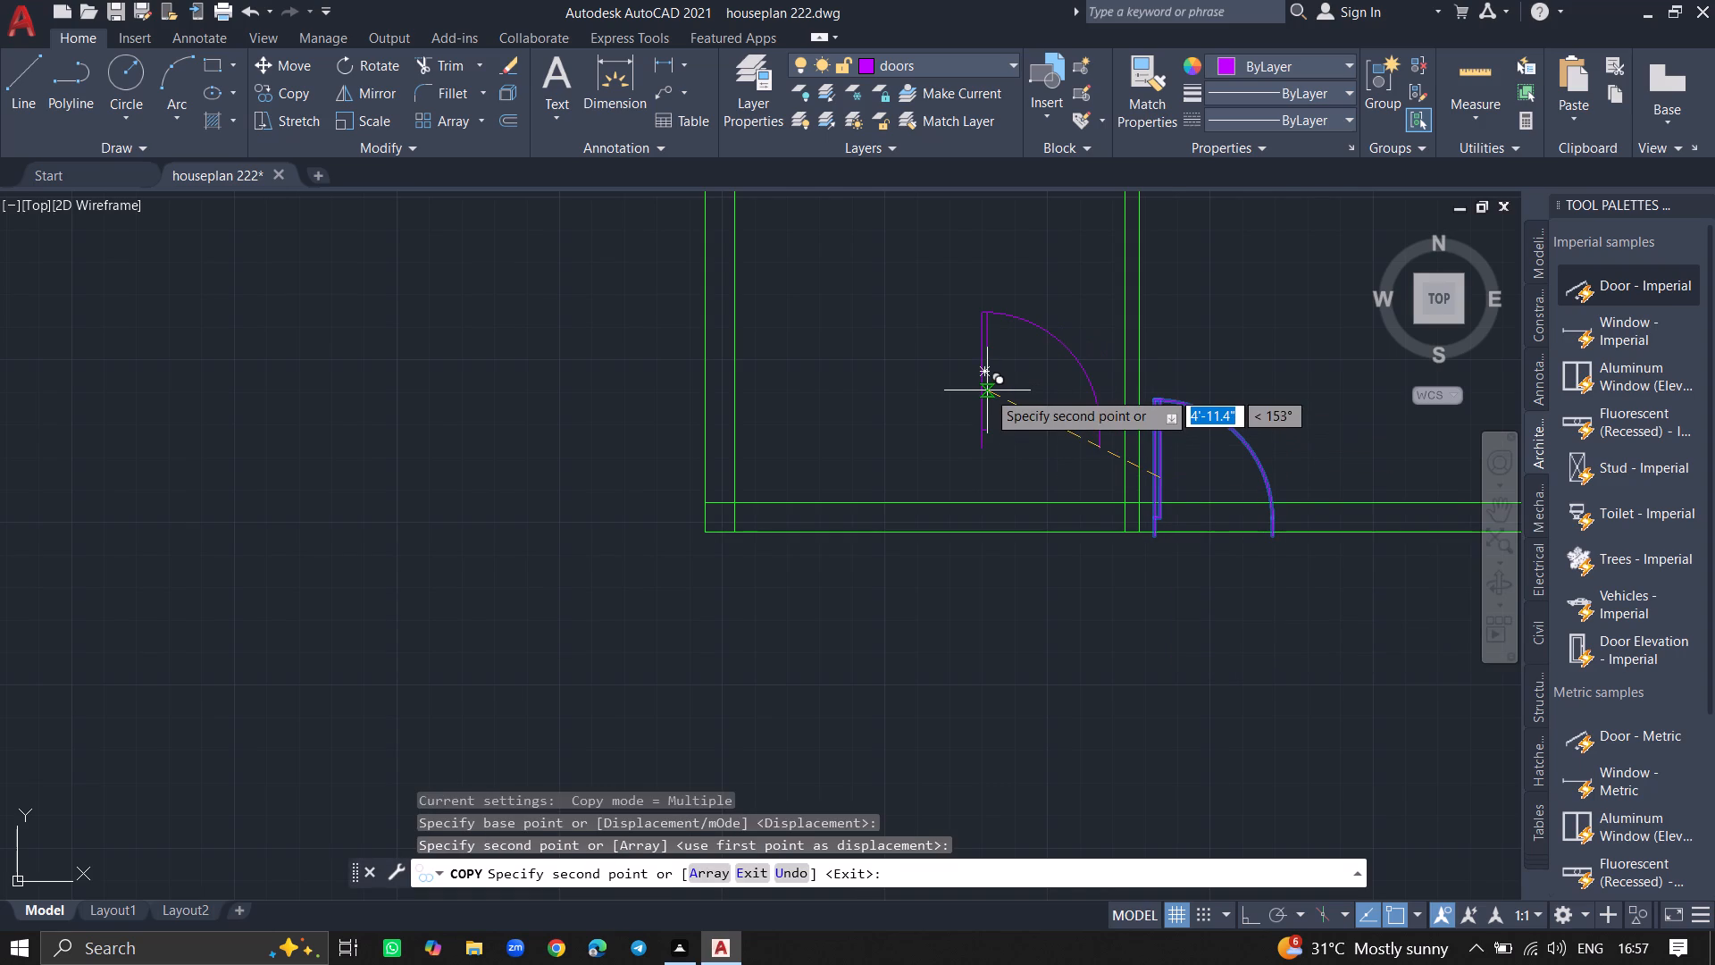
key(Escape)
Rotate the copied door in the bottom-left room about 90° counterclockwise around the top end of its leaf.
ctrl+scroll(987, 390, down, 1)
click(987, 390)
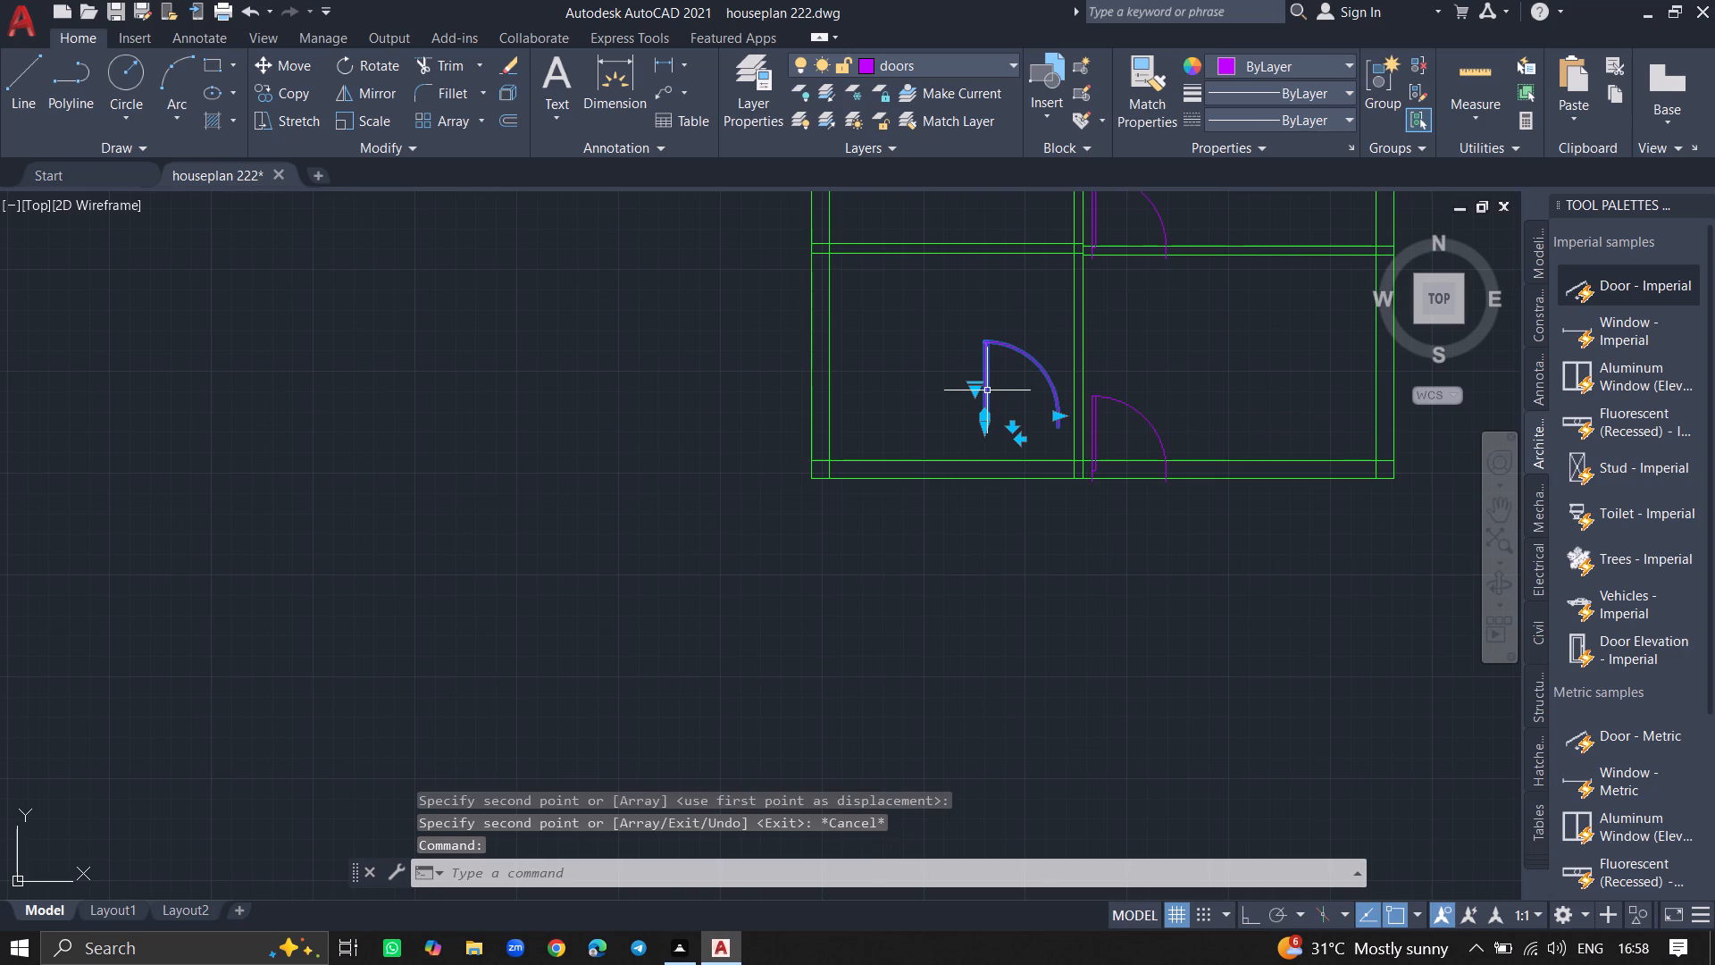
text(ro)
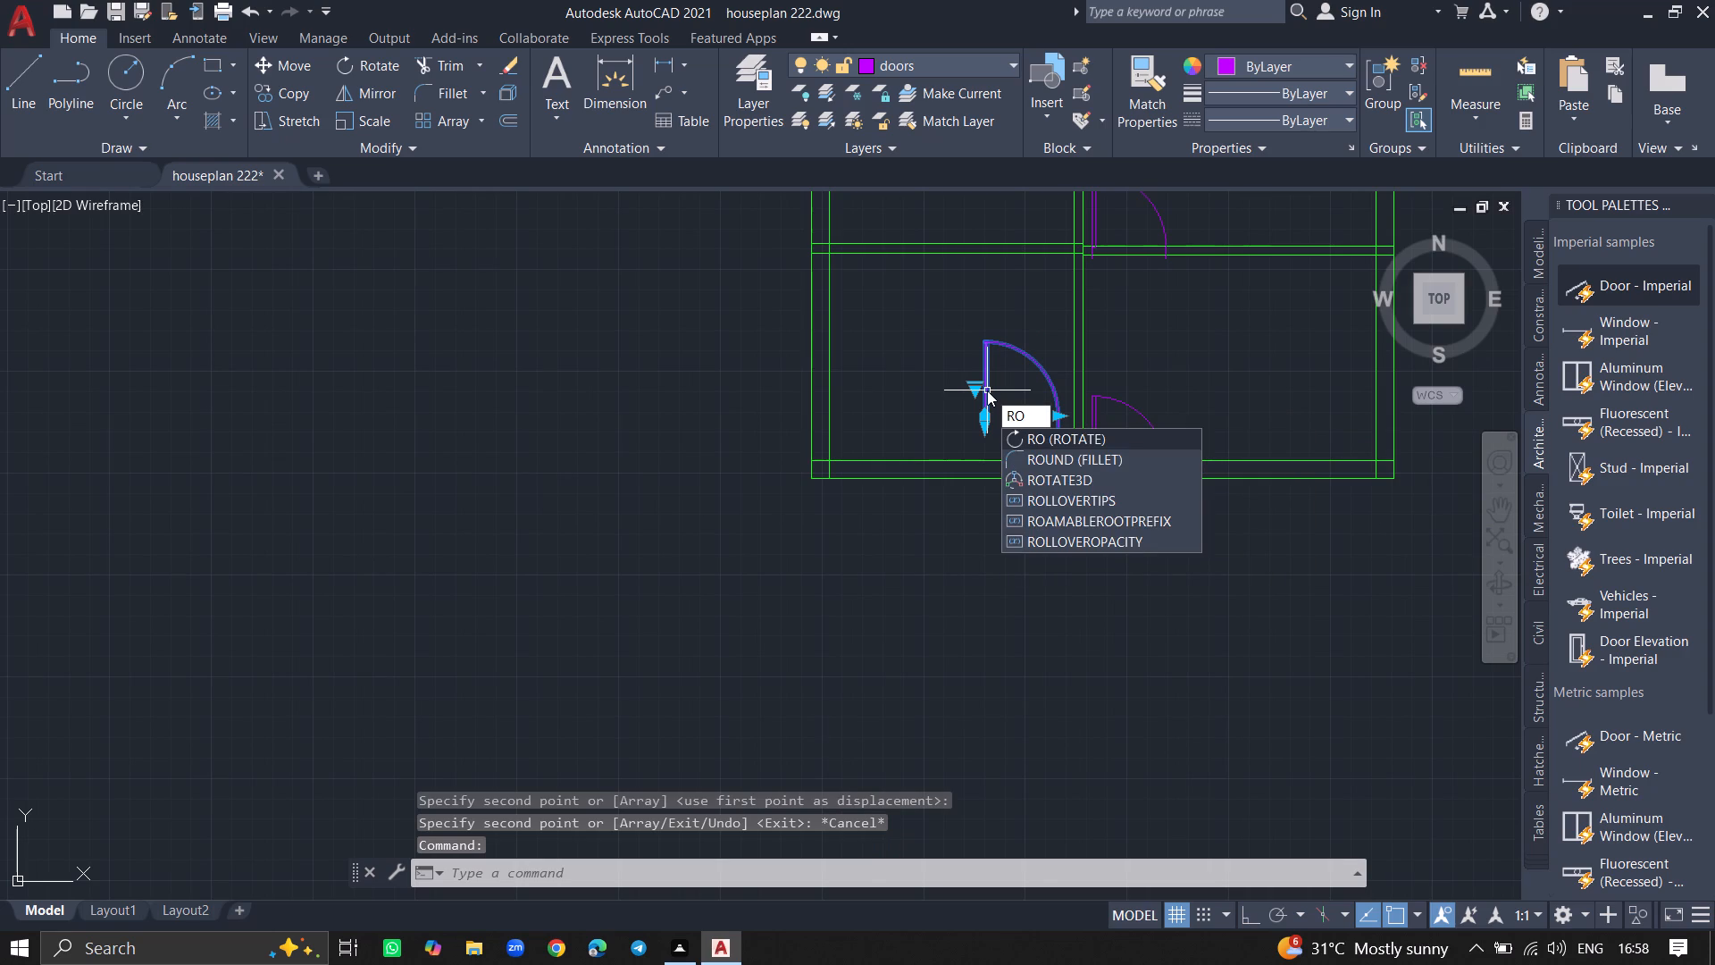
text(tate)
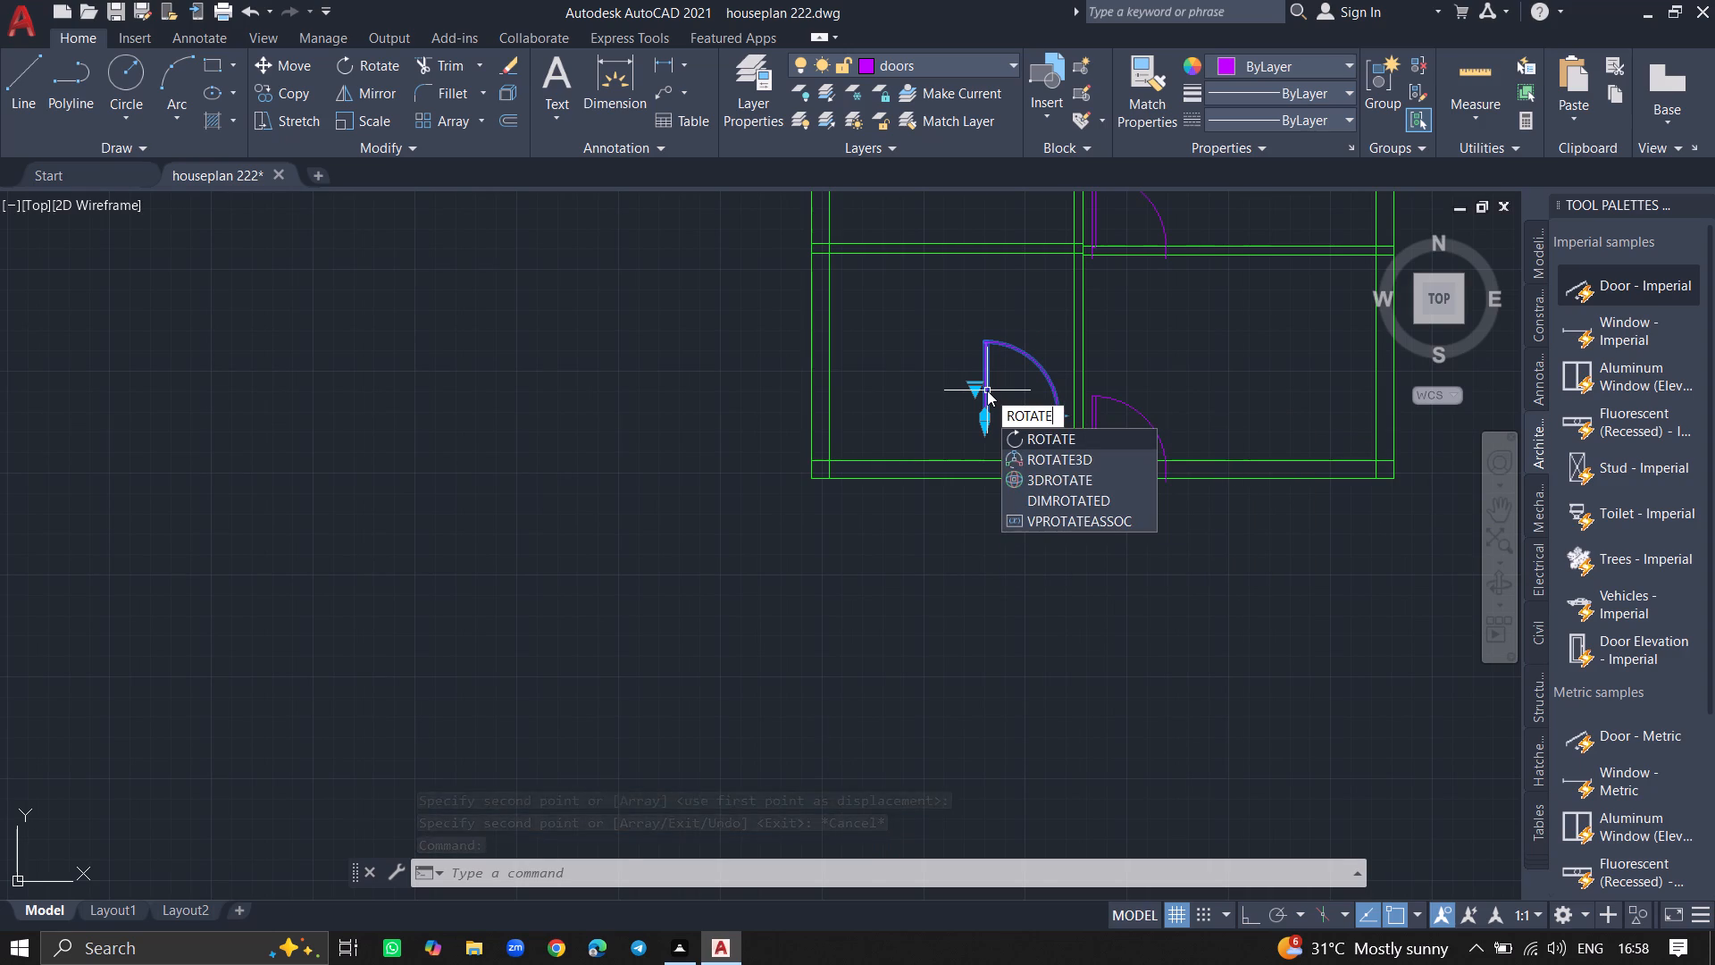
key(Return)
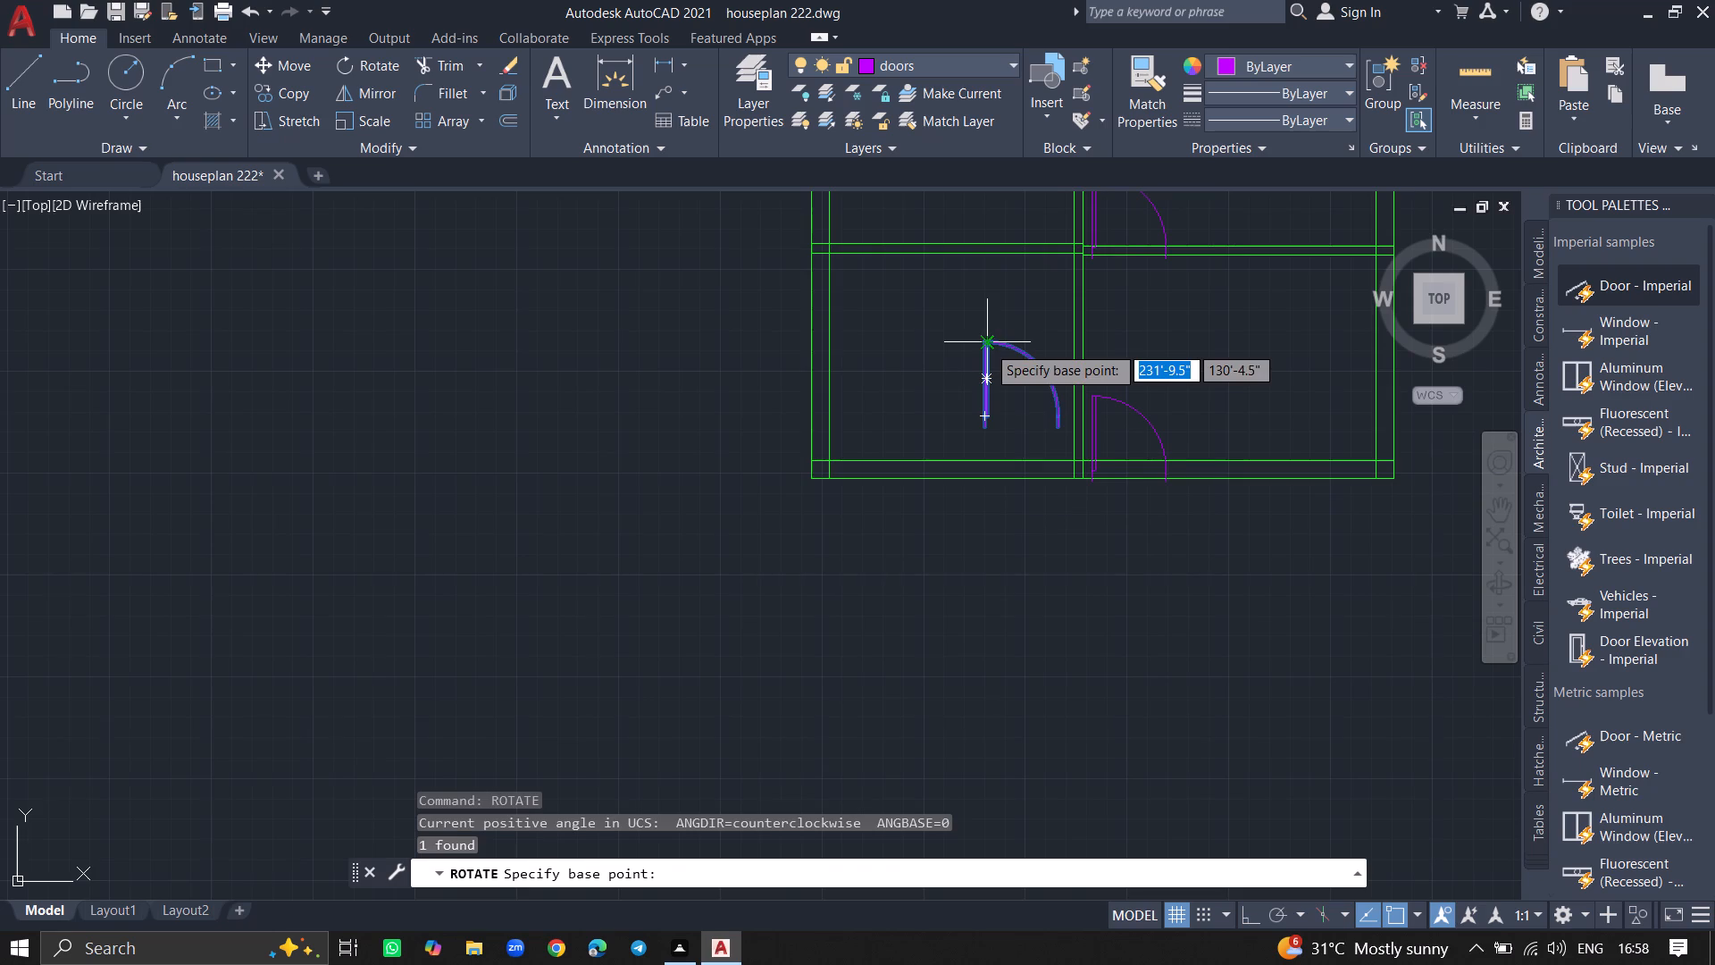
click(987, 345)
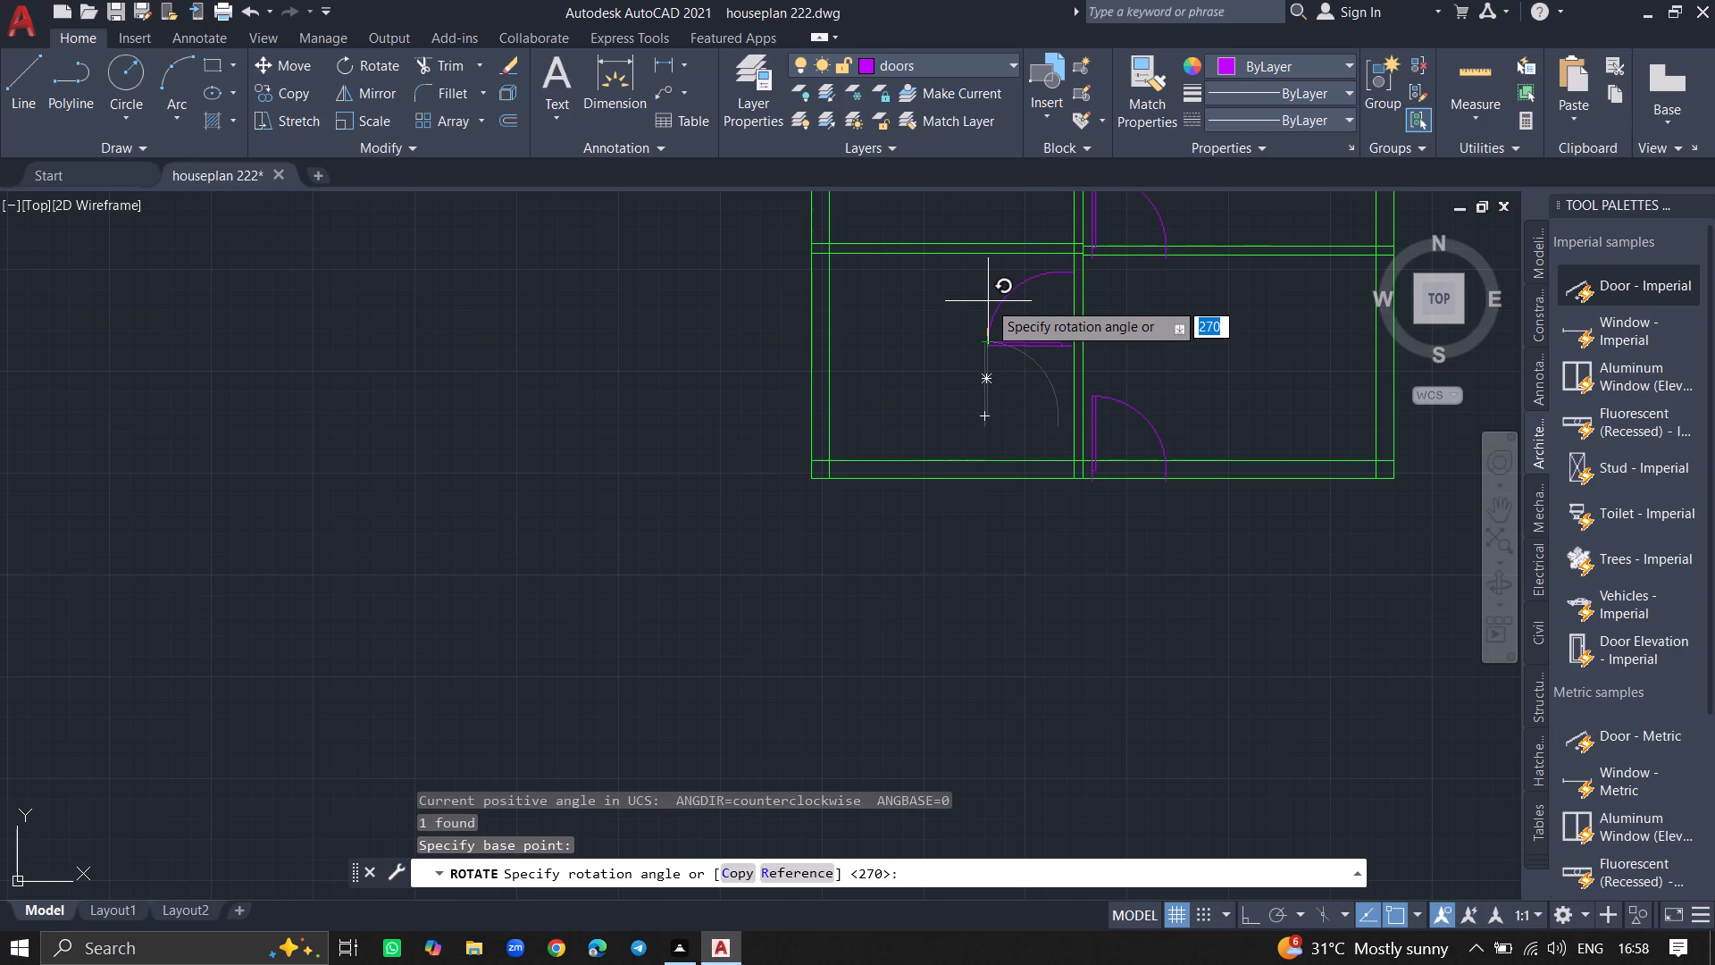
click(988, 301)
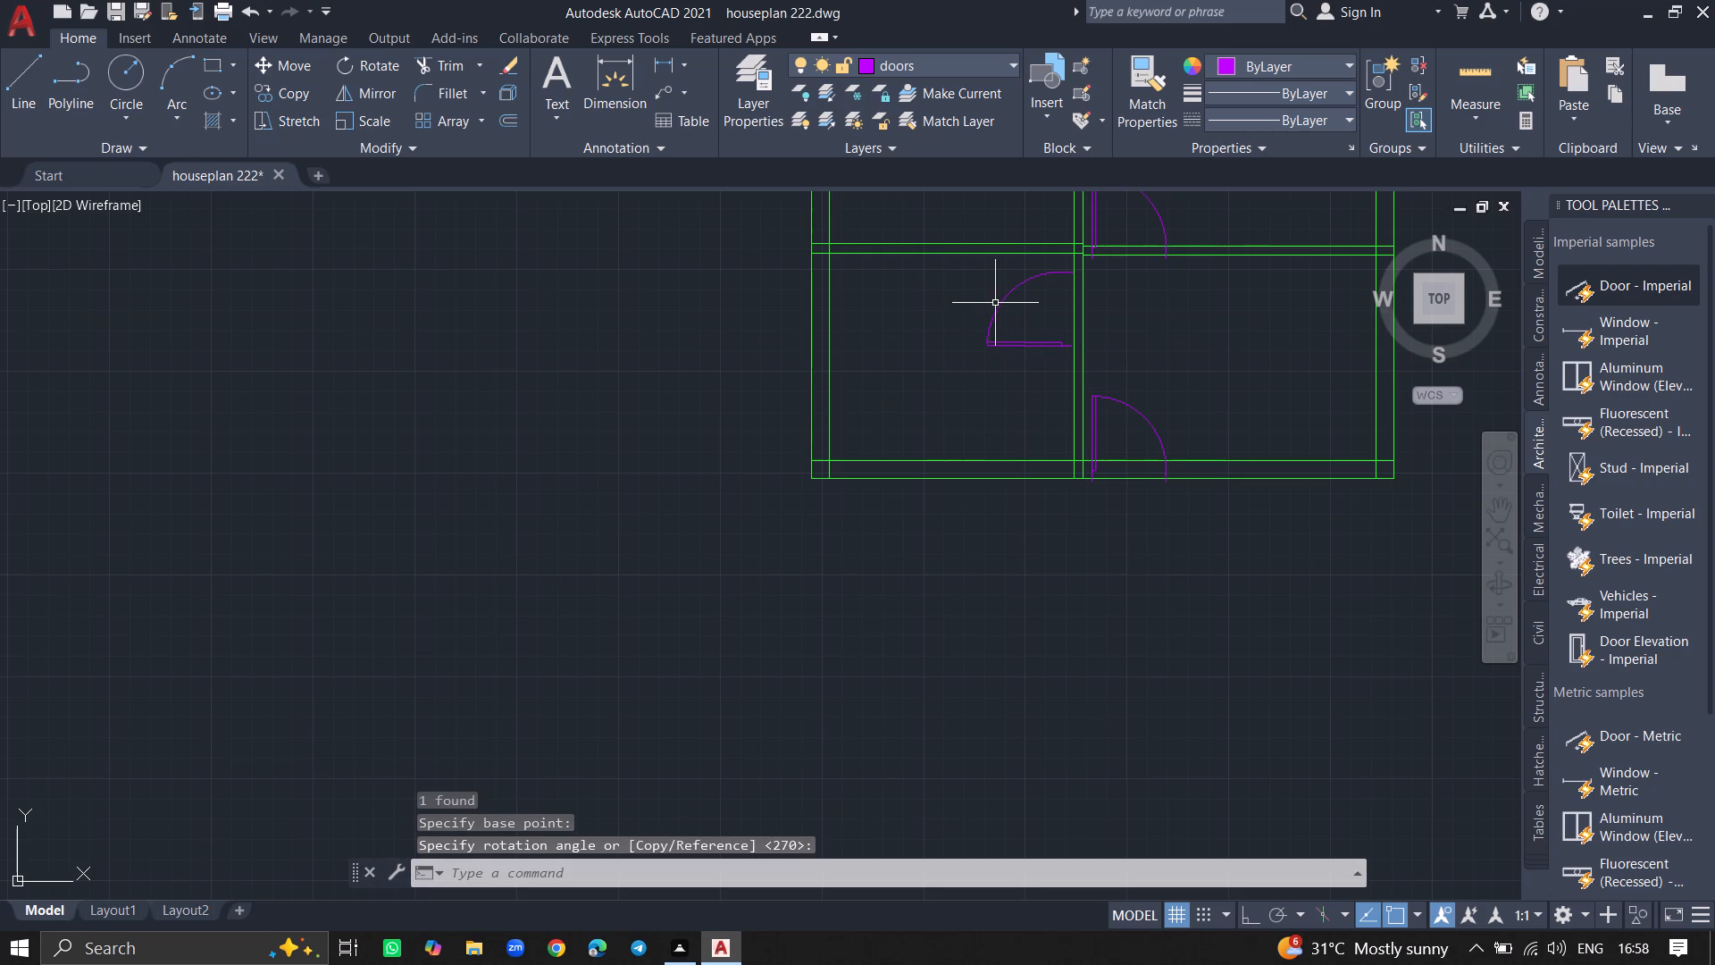
Mirror the rotated door across the upper edge of its horizontal leaf so it swings downward, erasing the original.
click(997, 303)
text(mirr)
key(Return)
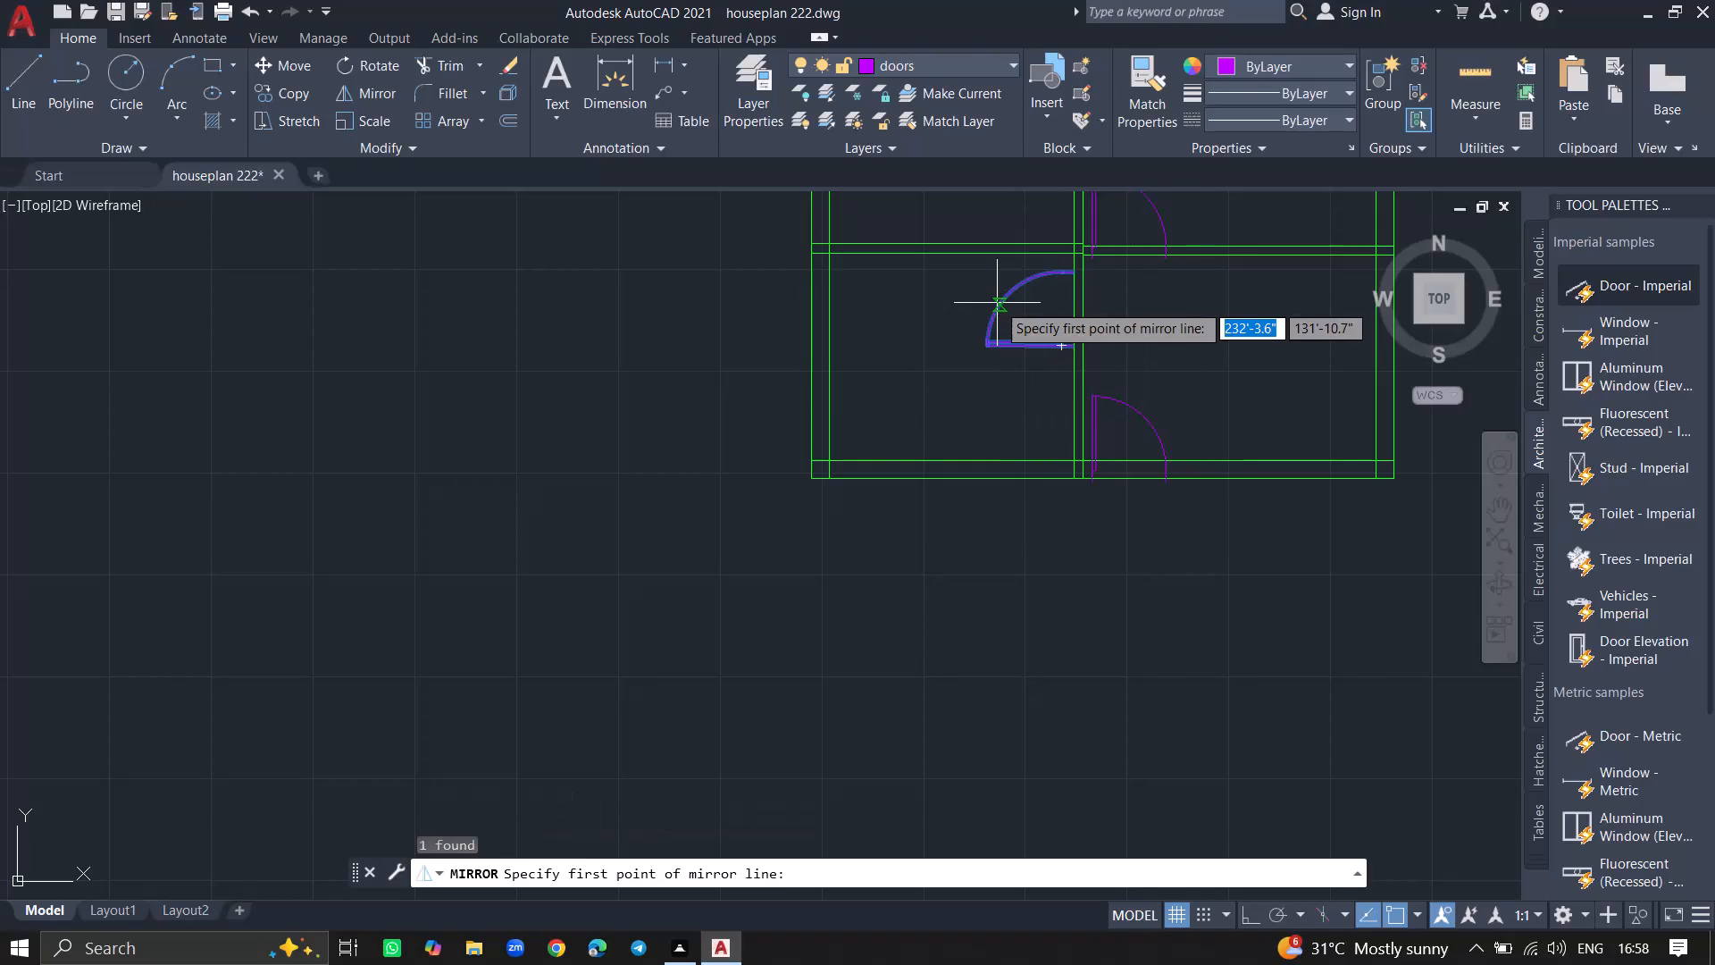
click(986, 340)
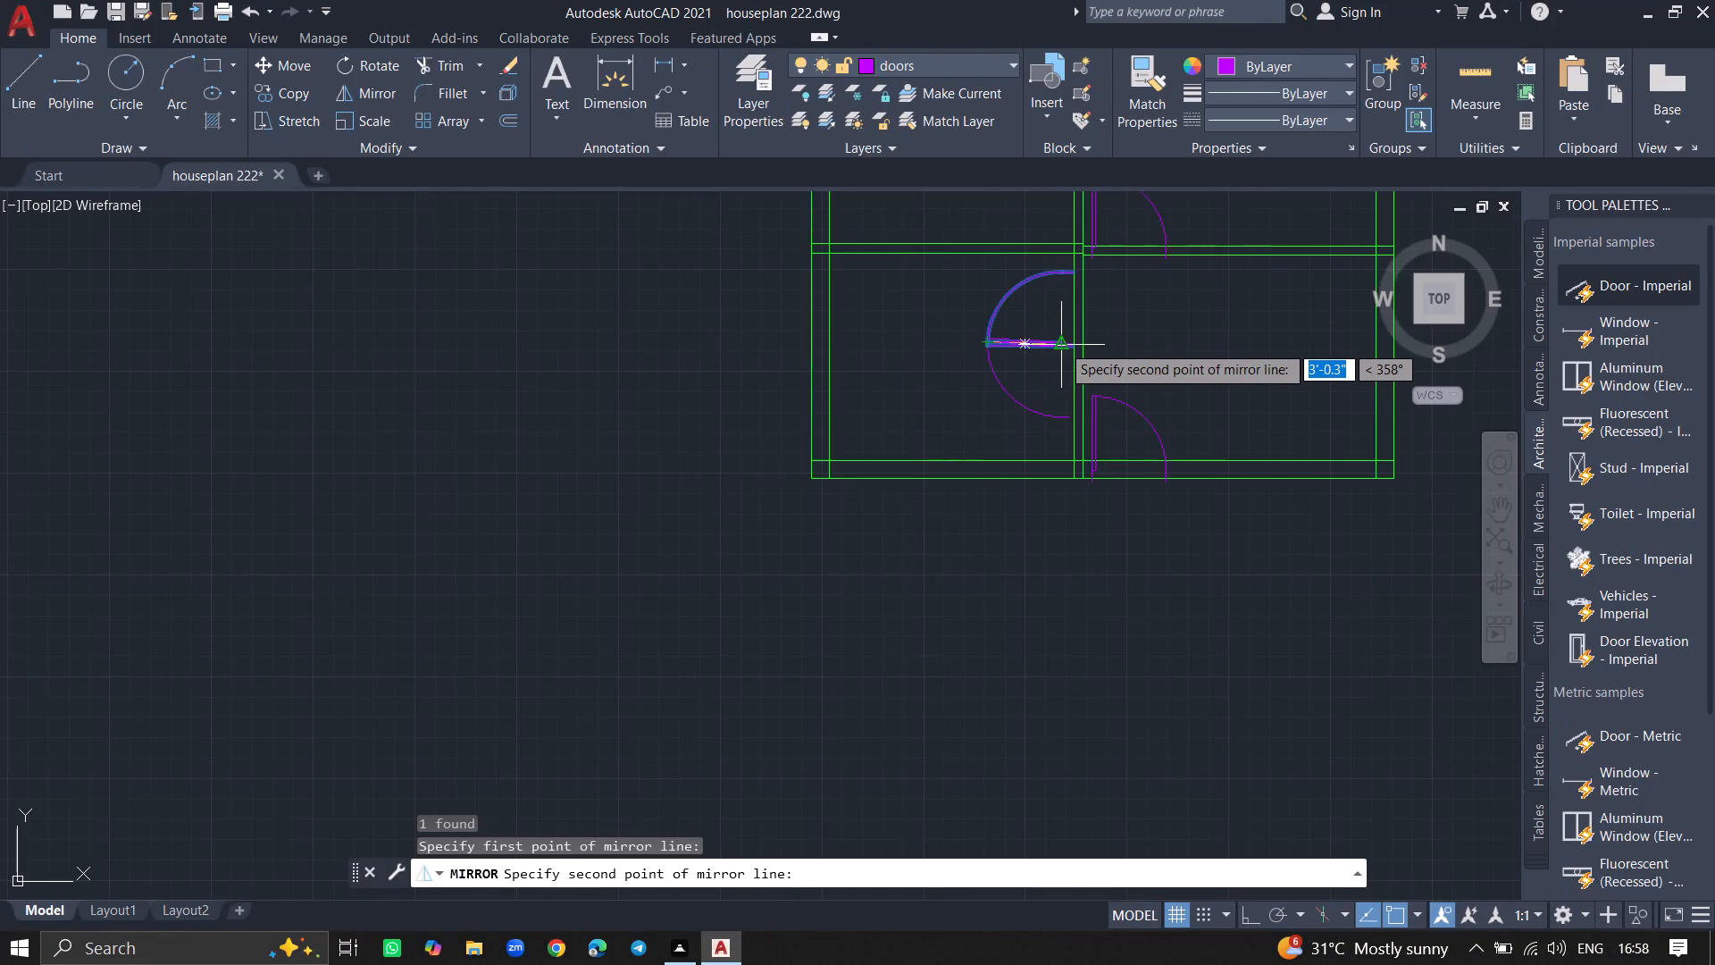
ctrl+scroll(1061, 344, up, 3)
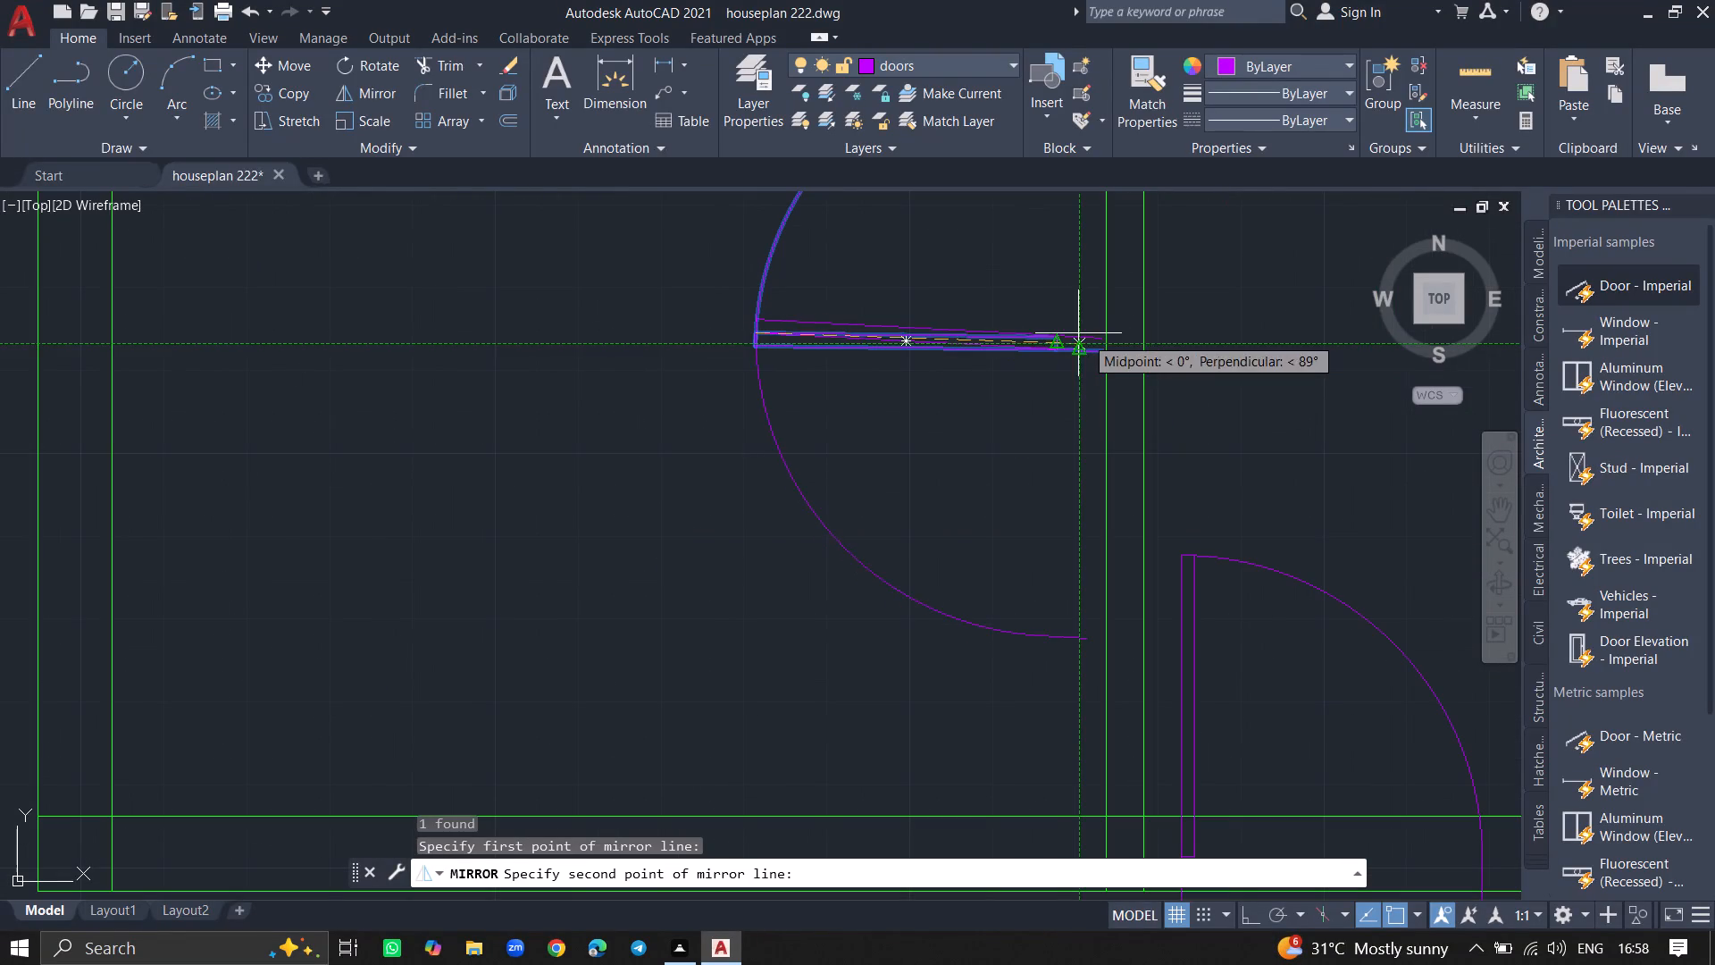
click(1057, 337)
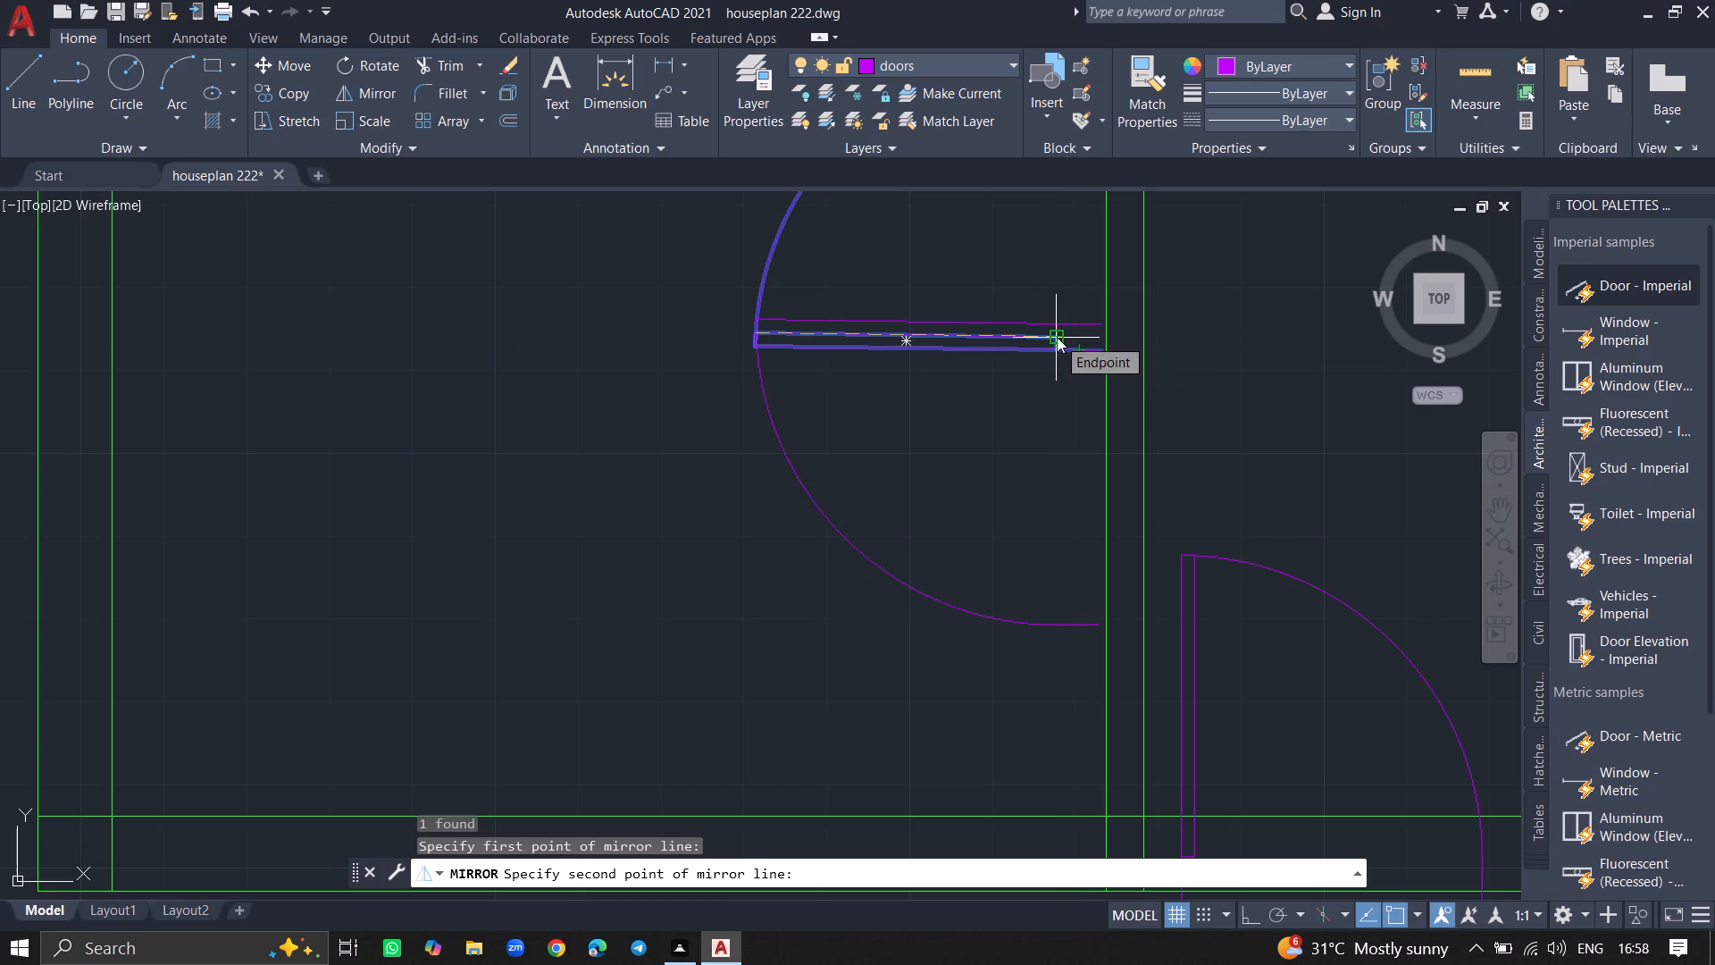
drag(1075, 388, 1057, 337)
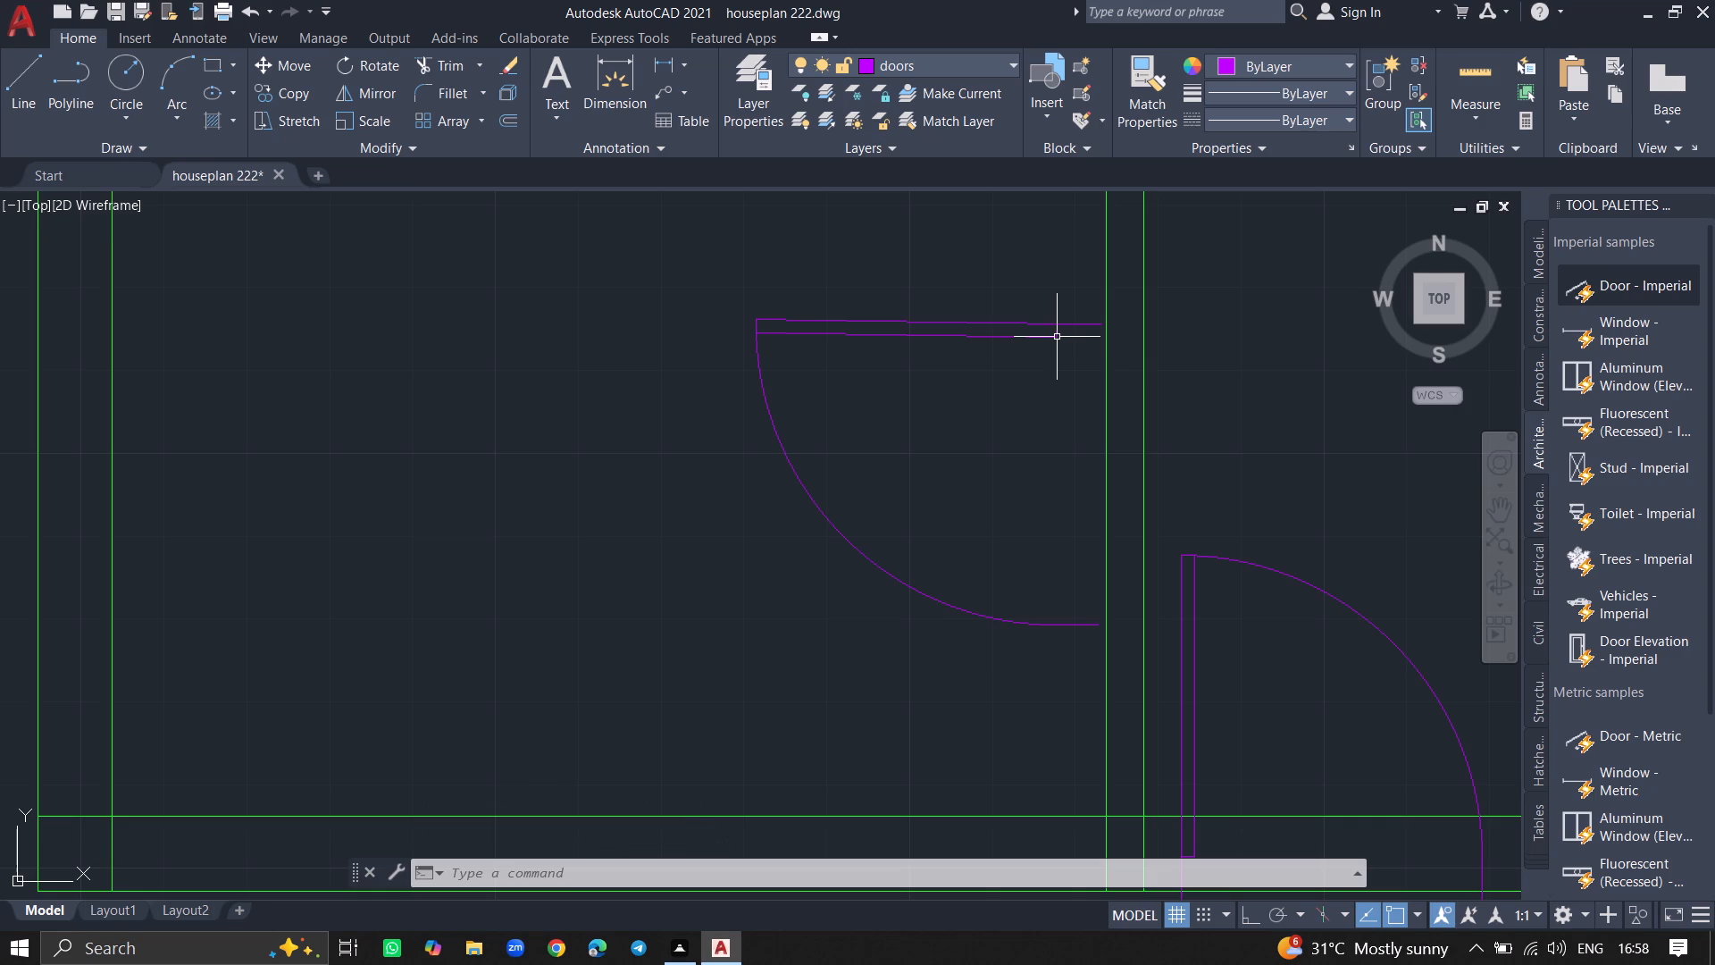
Move the mirrored door about 3'-5" up into the bottom-left room's upper-right corner, against the central partition.
click(1045, 323)
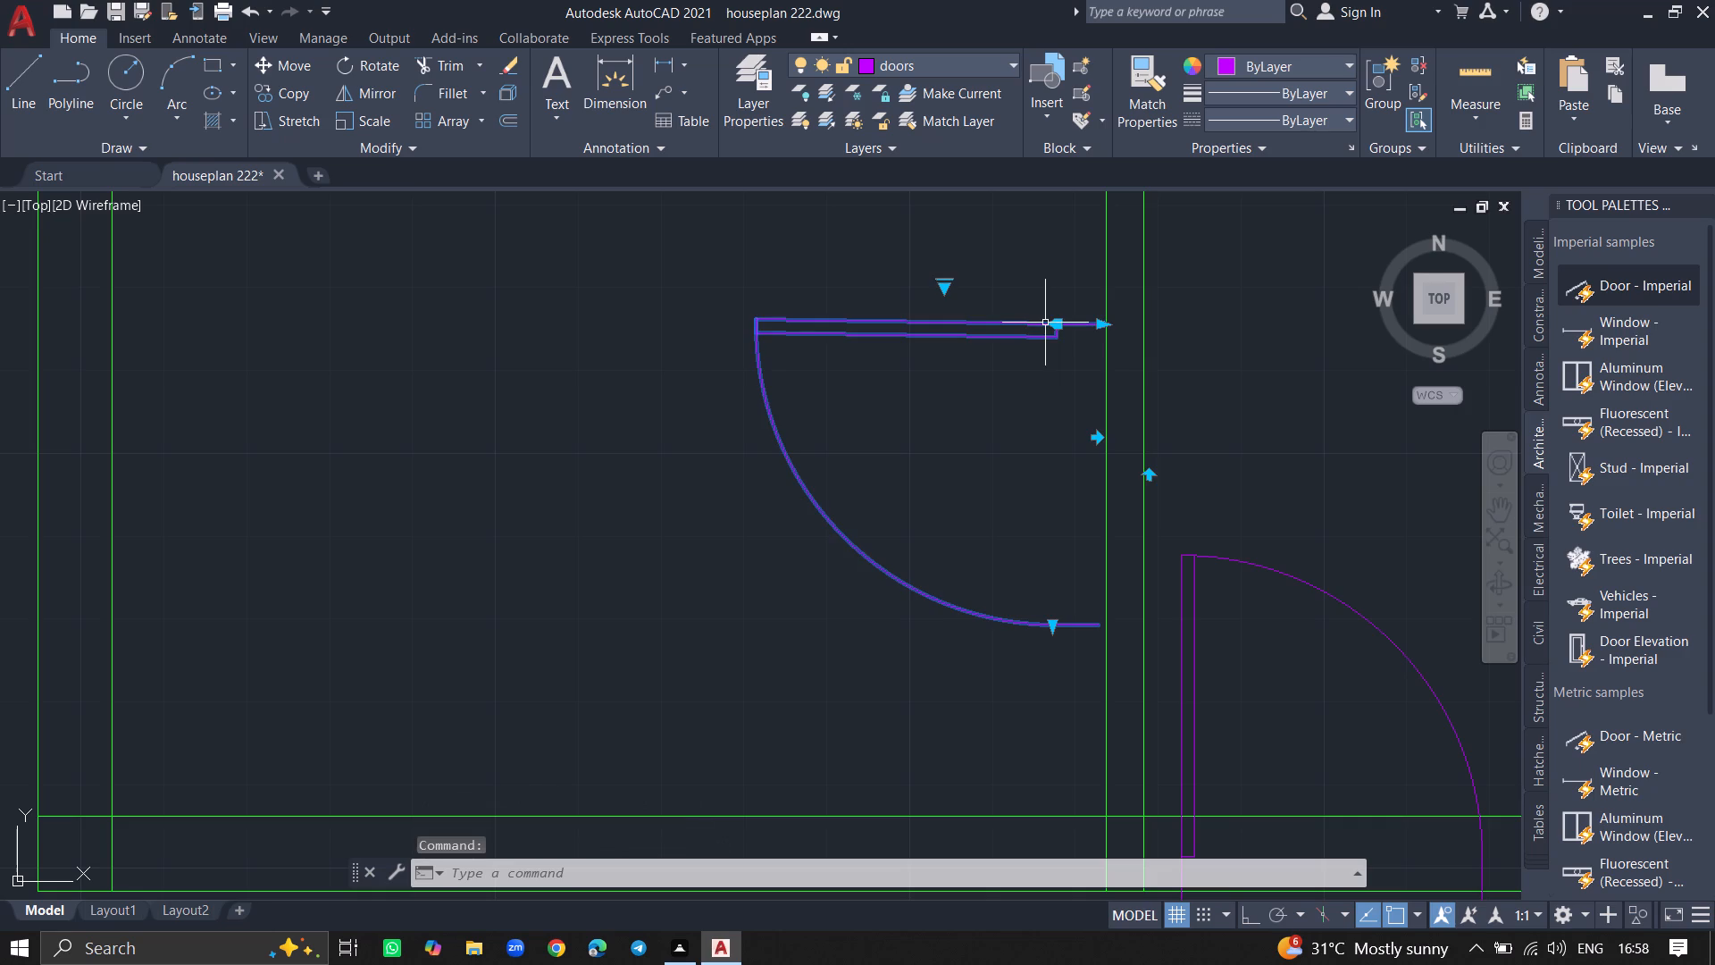
text(move)
key(Return)
click(1045, 323)
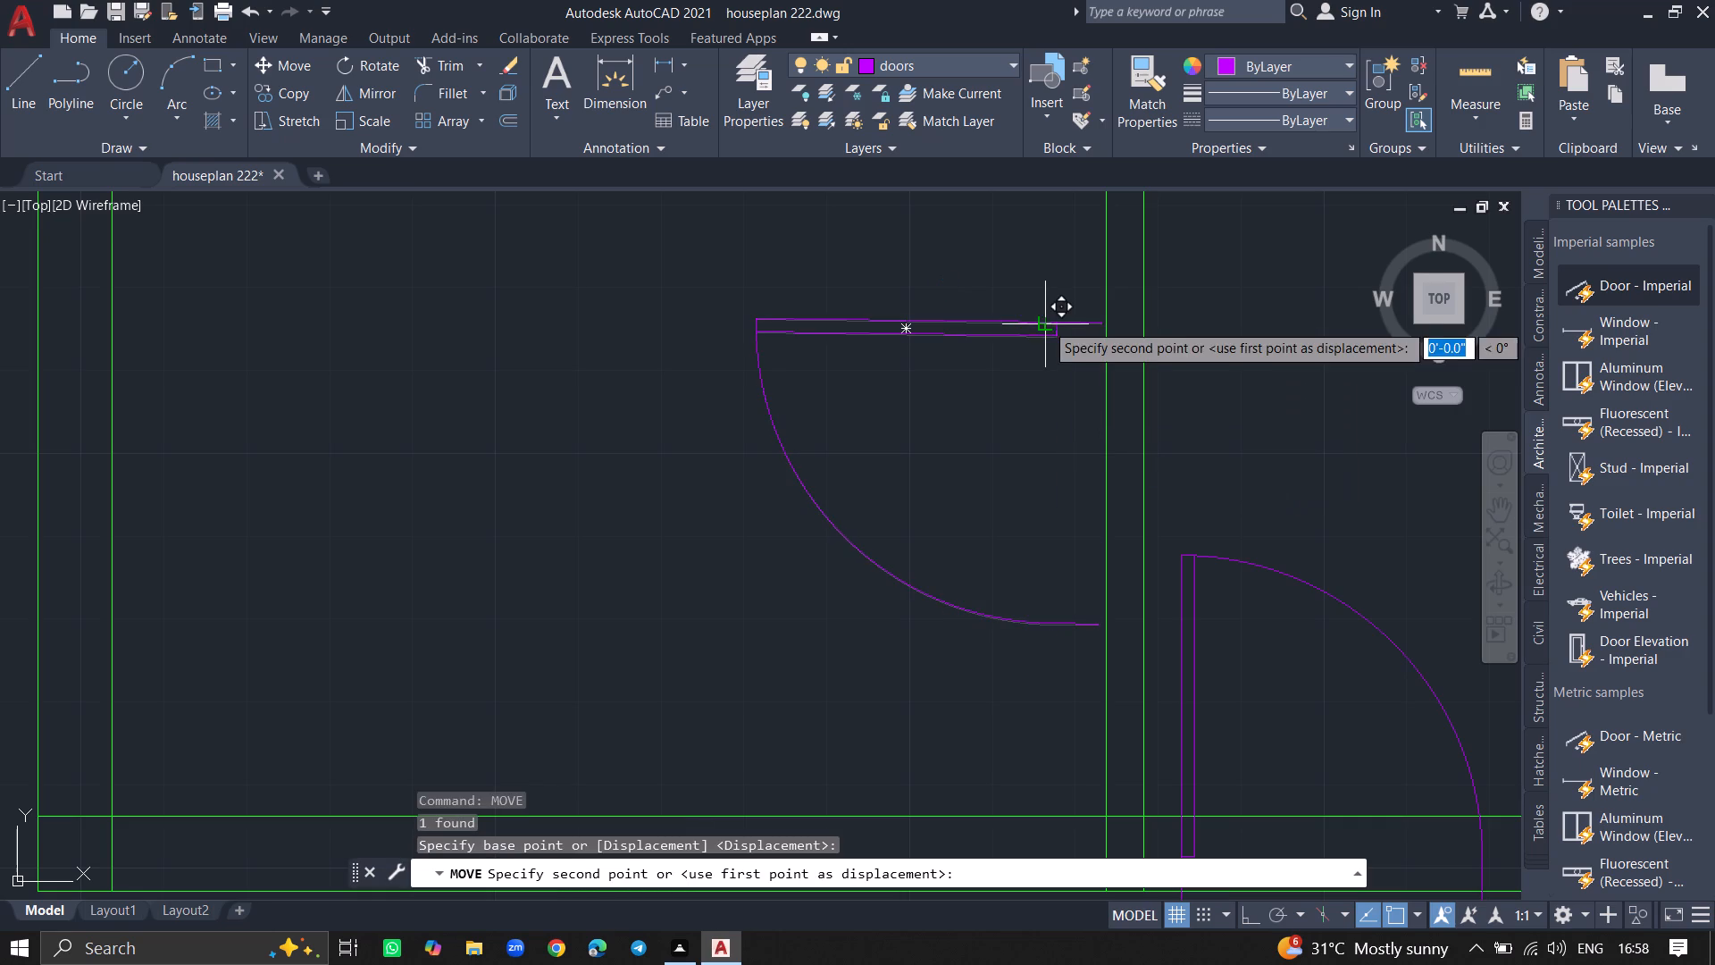
ctrl+scroll(1062, 256, down, 6)
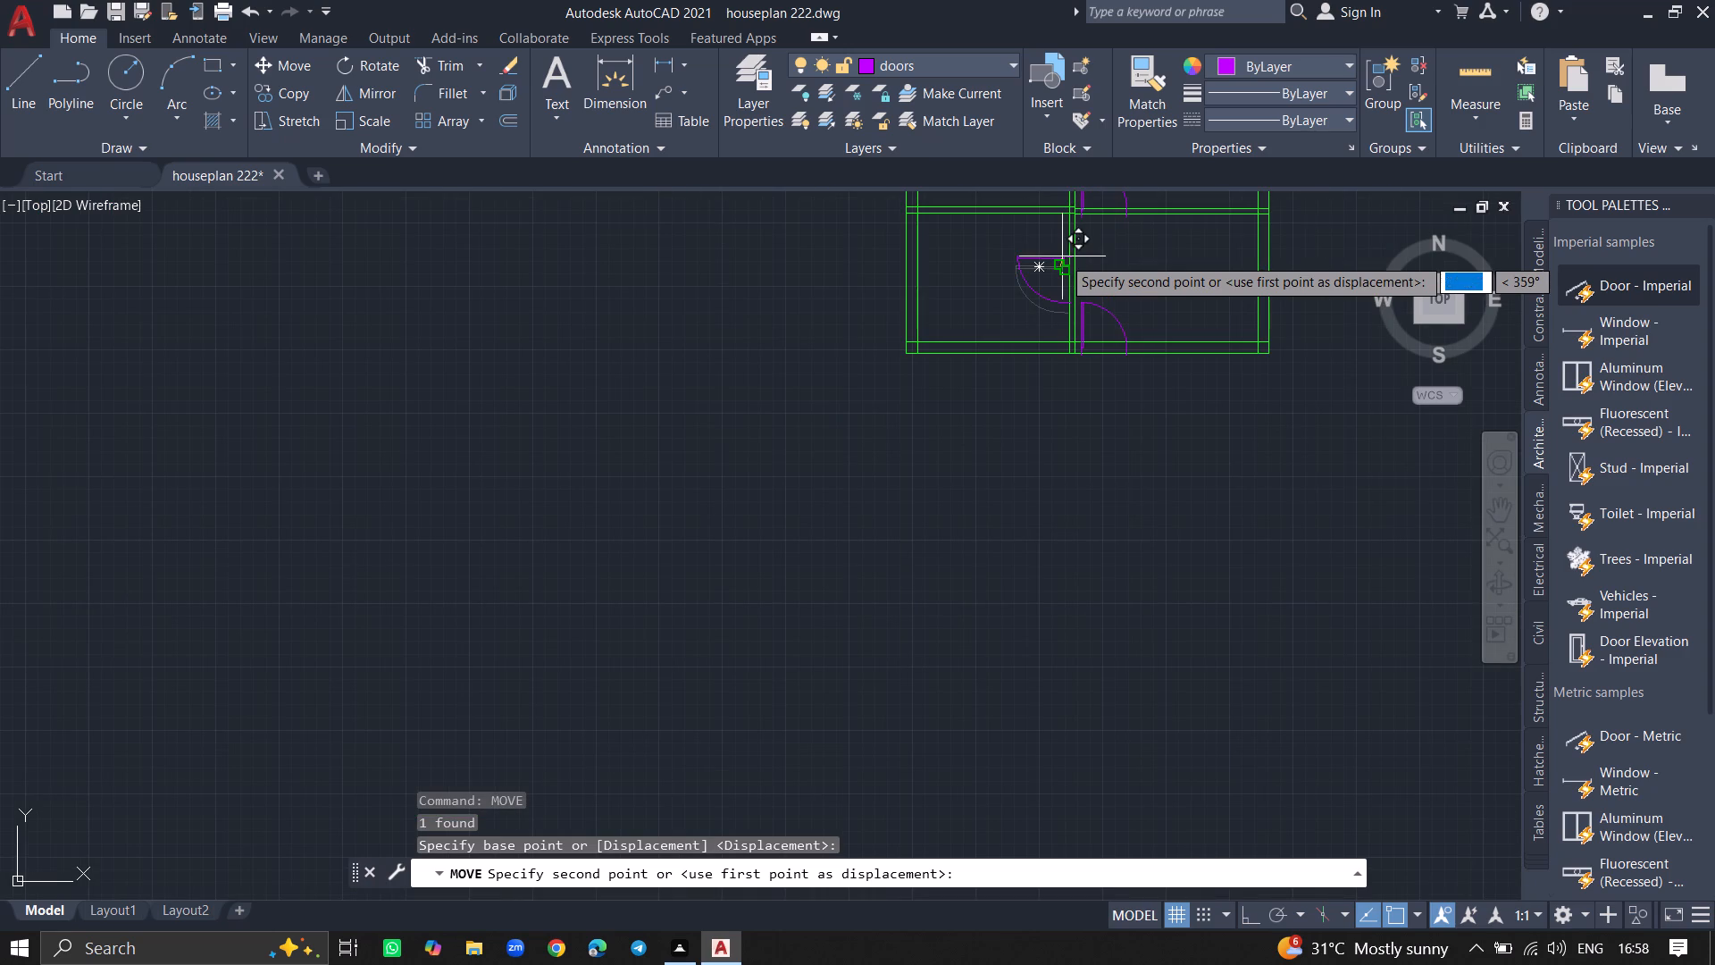
ctrl+scroll(1071, 212, up, 4)
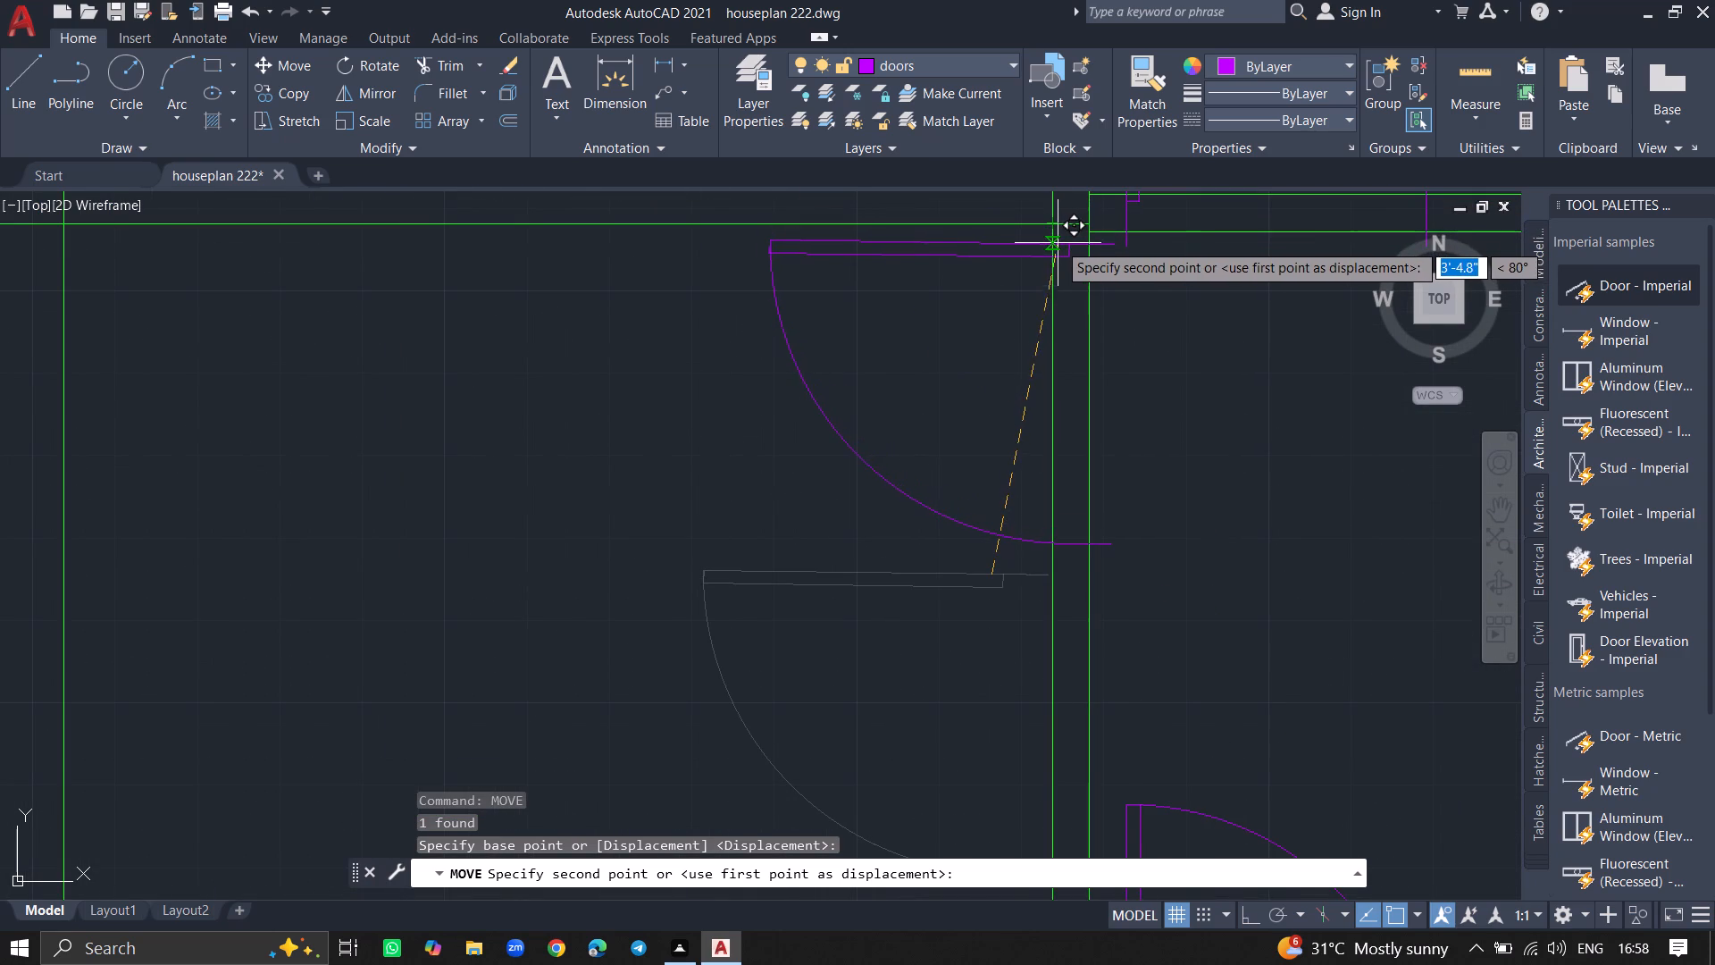
click(1053, 240)
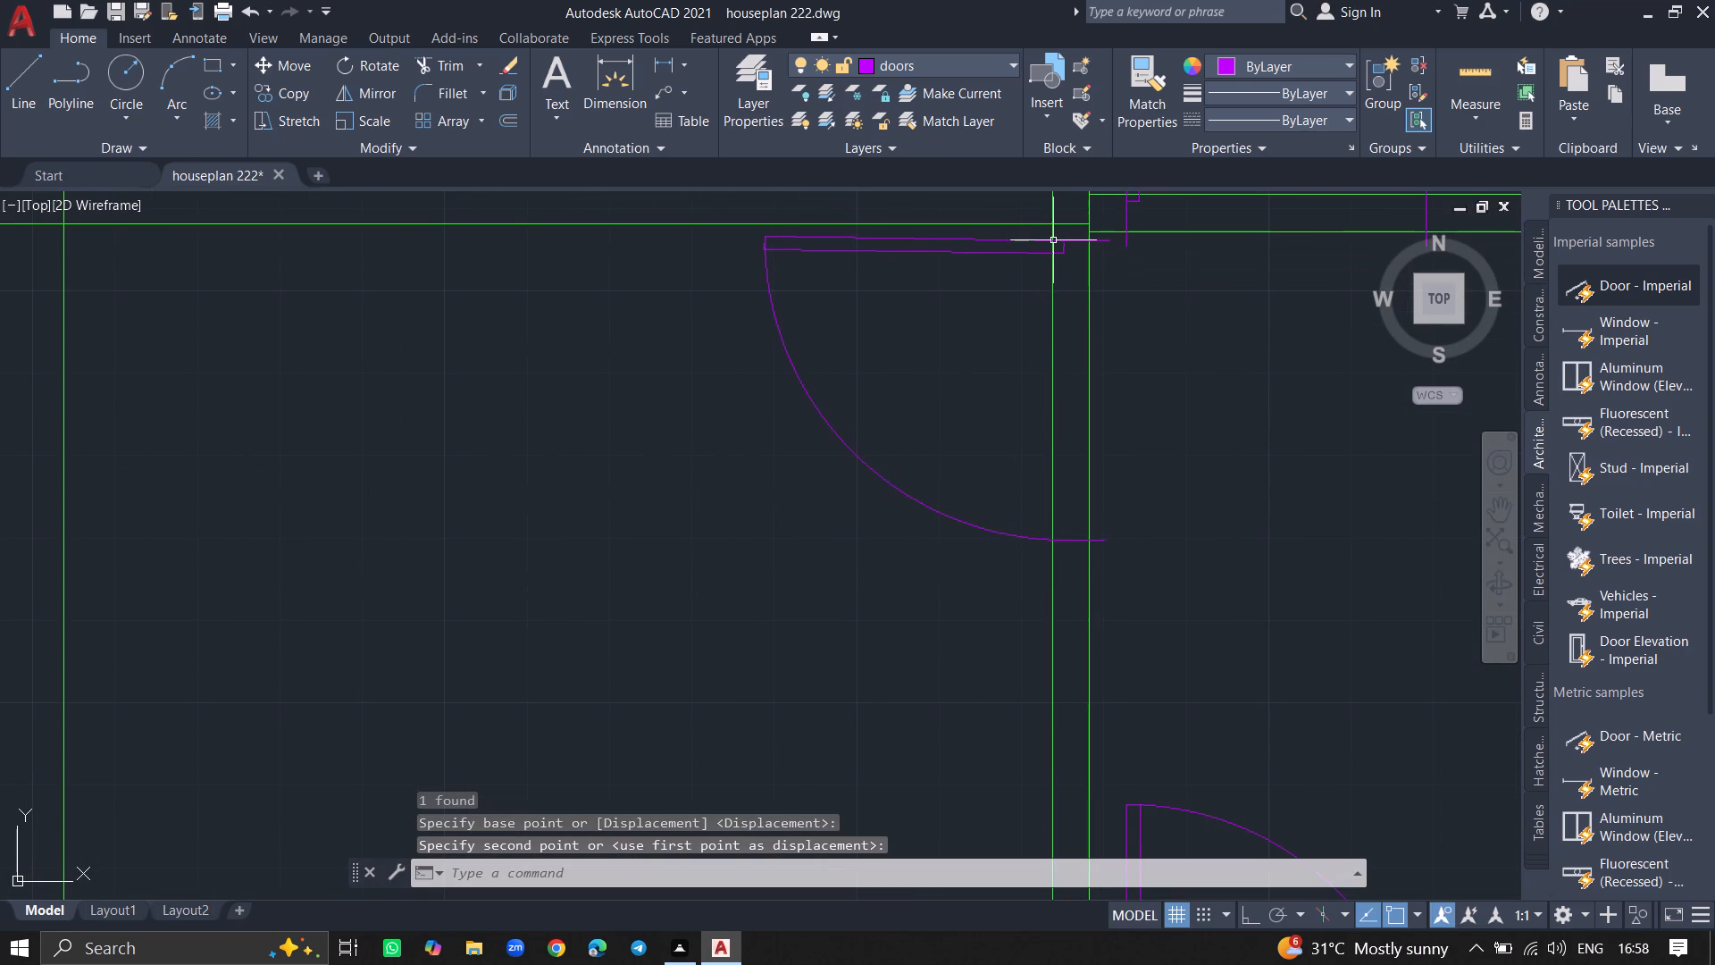
Insert a Door - Imperial block in the empty area to the left of the house plan.
ctrl+scroll(1094, 304, down, 5)
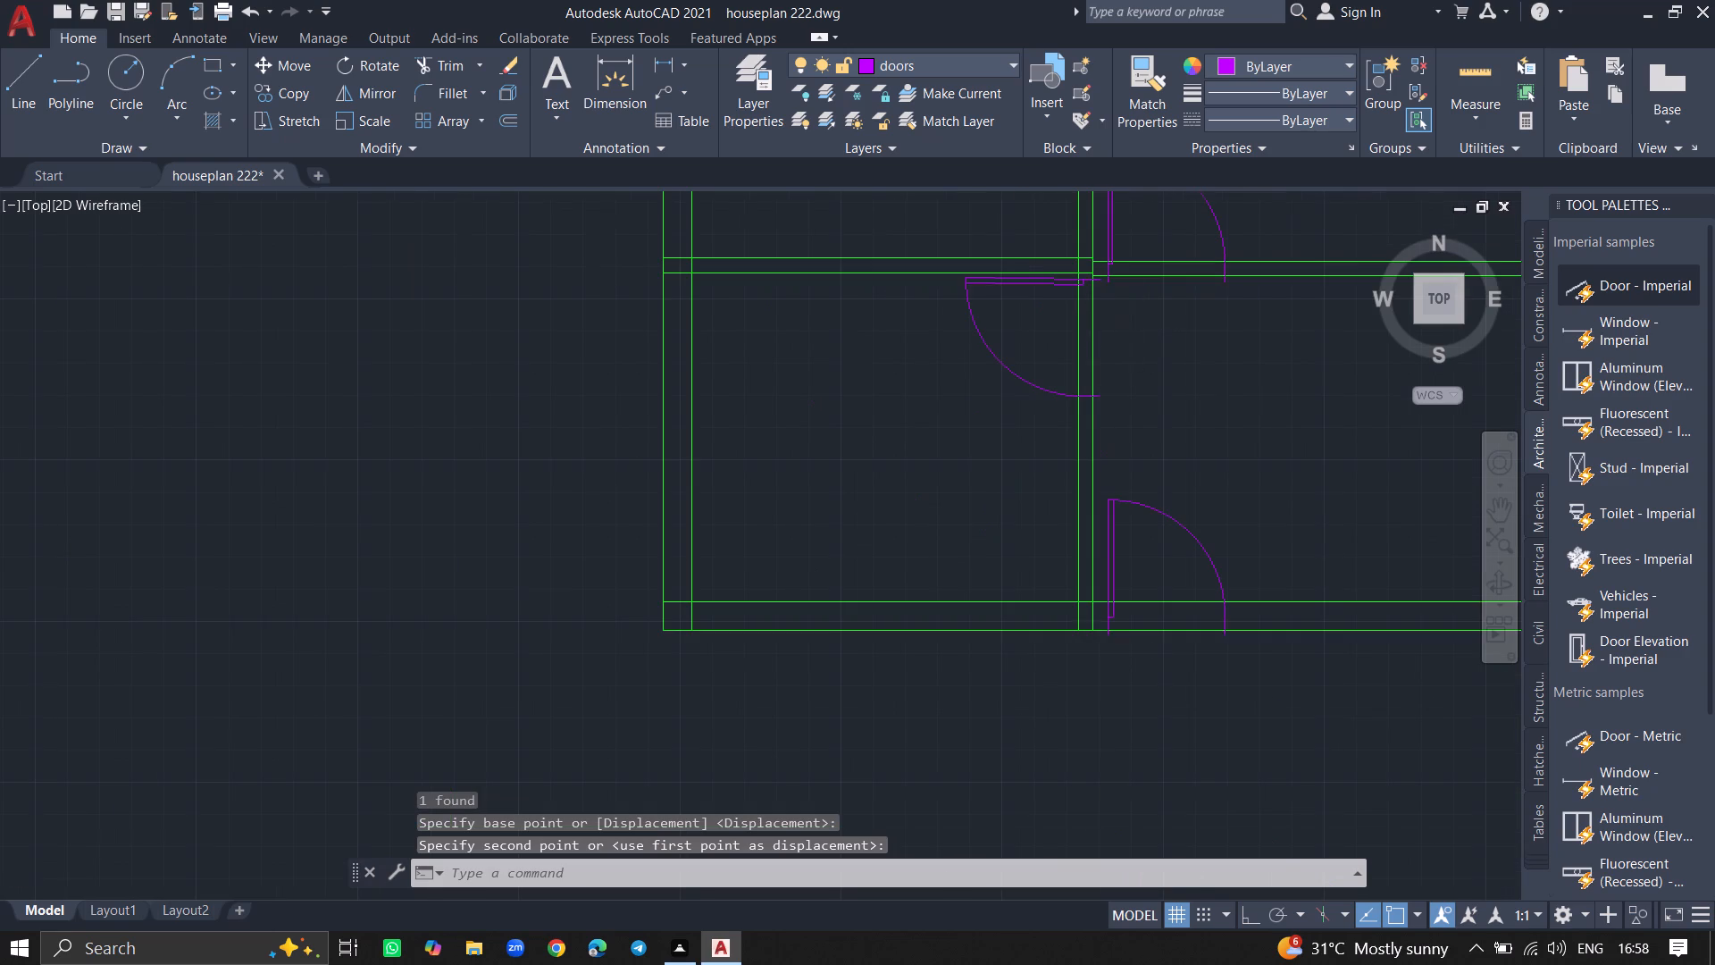
ctrl+scroll(1152, 255, down, 5)
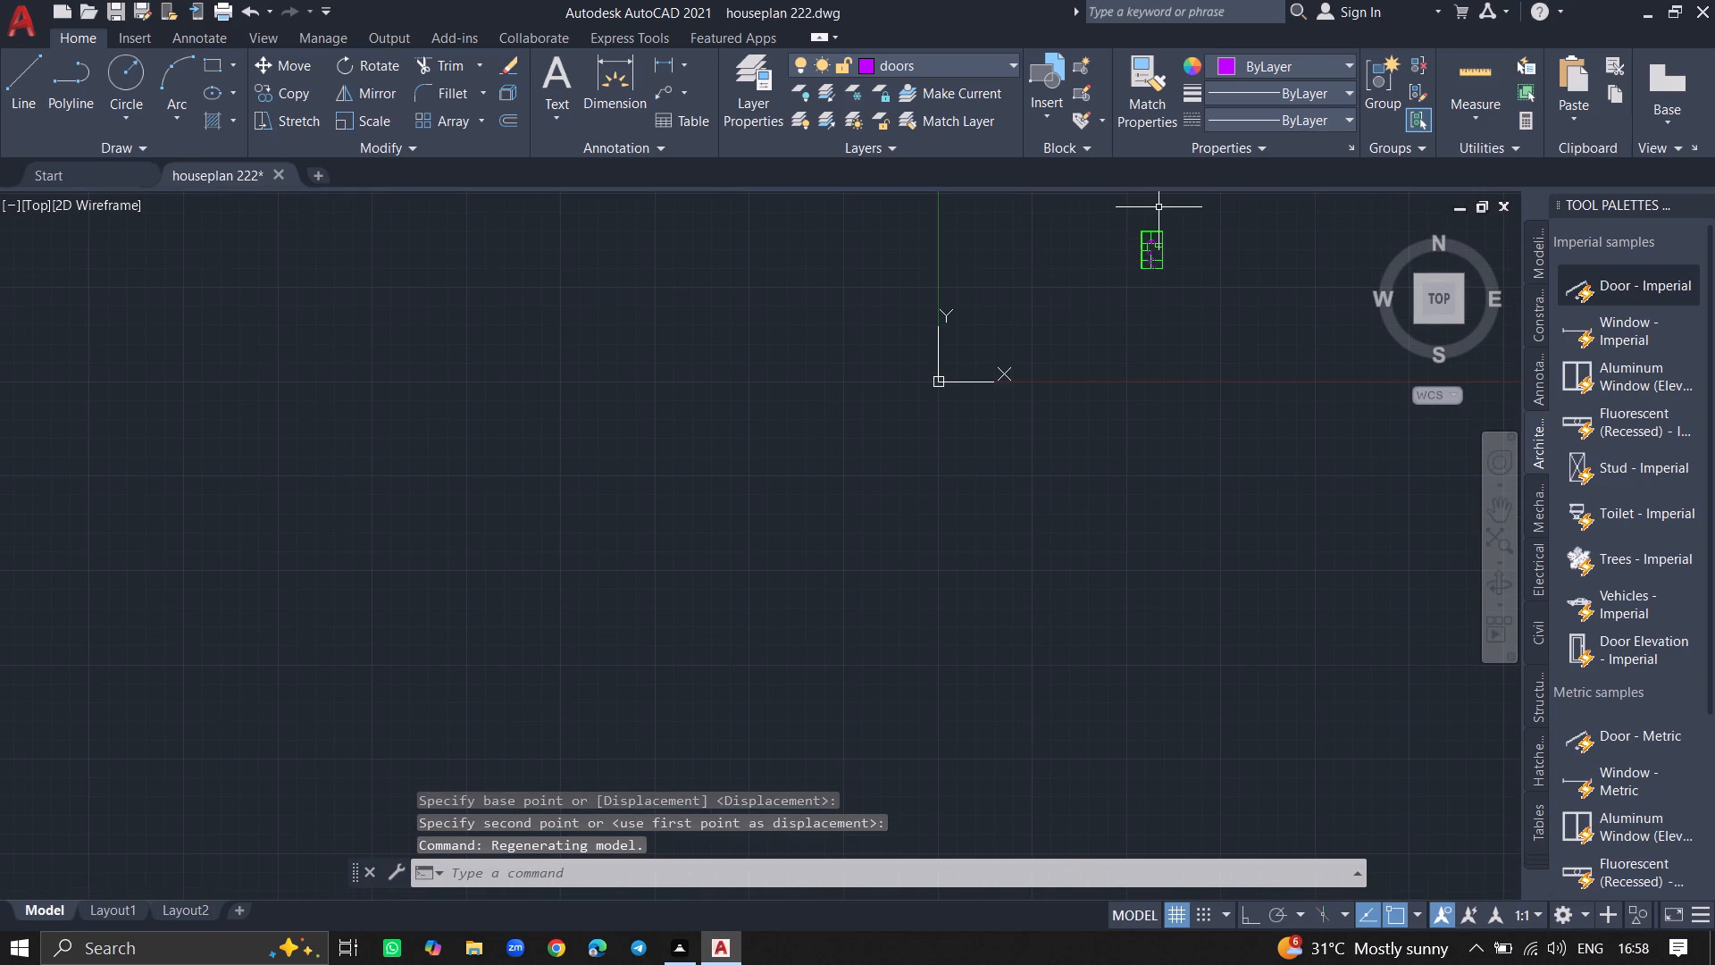
ctrl+scroll(1159, 207, up, 4)
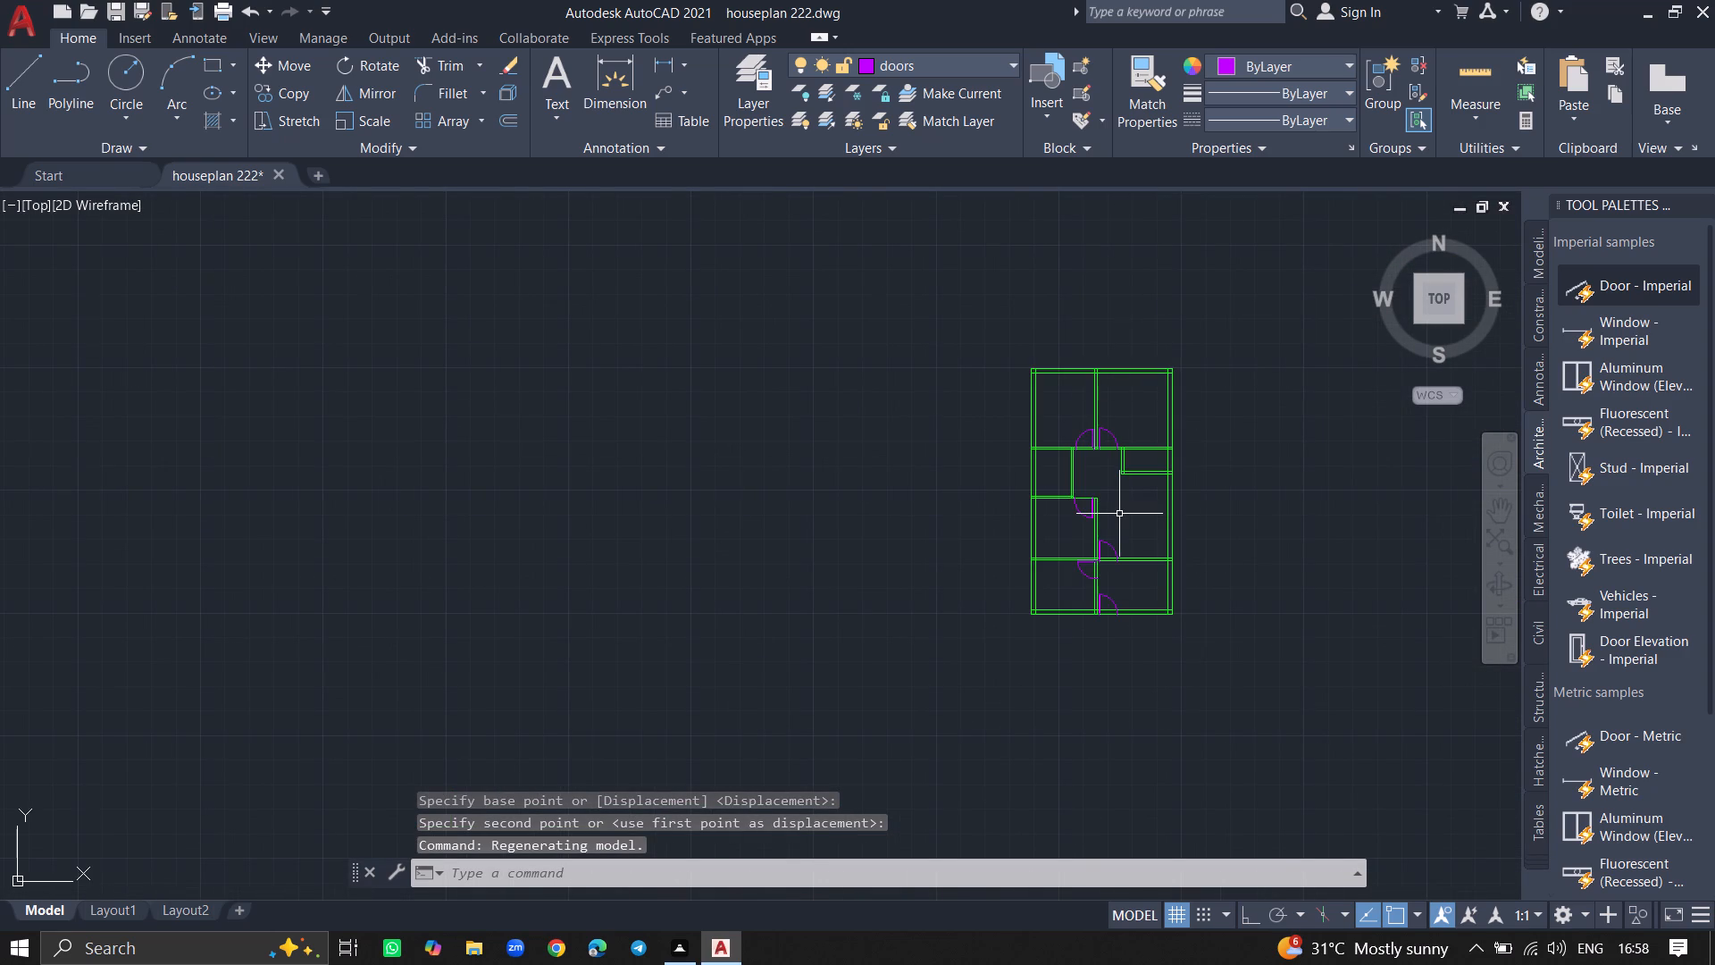
ctrl+scroll(1119, 514, up, 1)
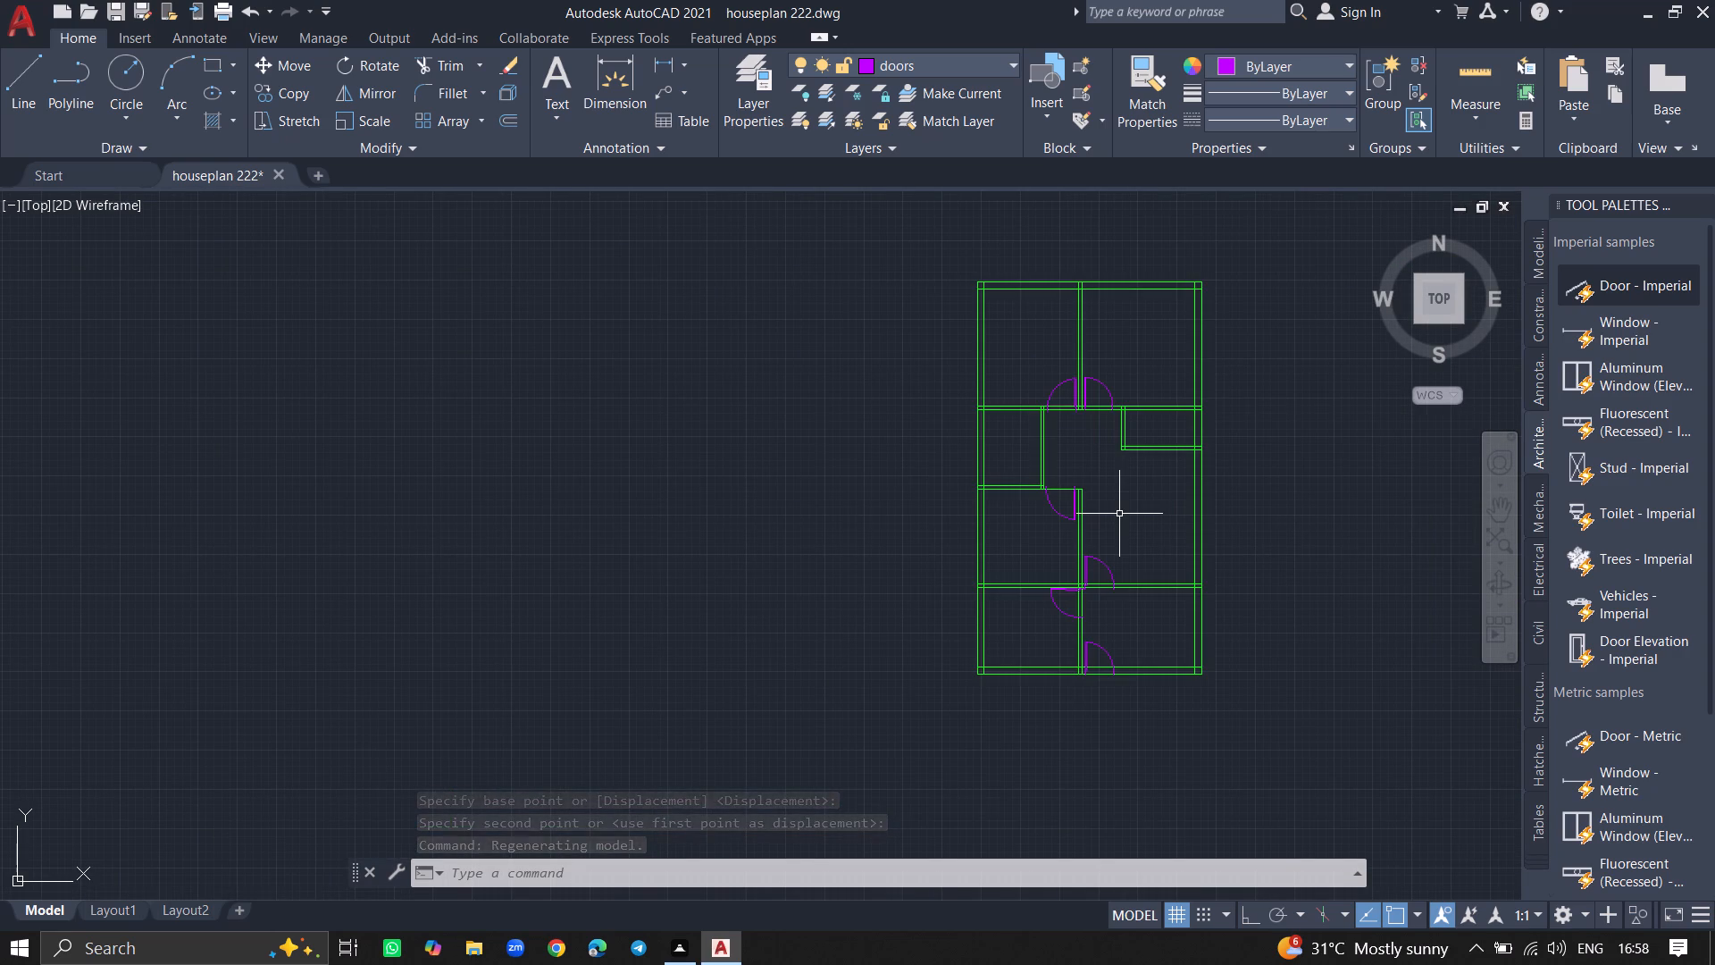
key(ctrl+3)
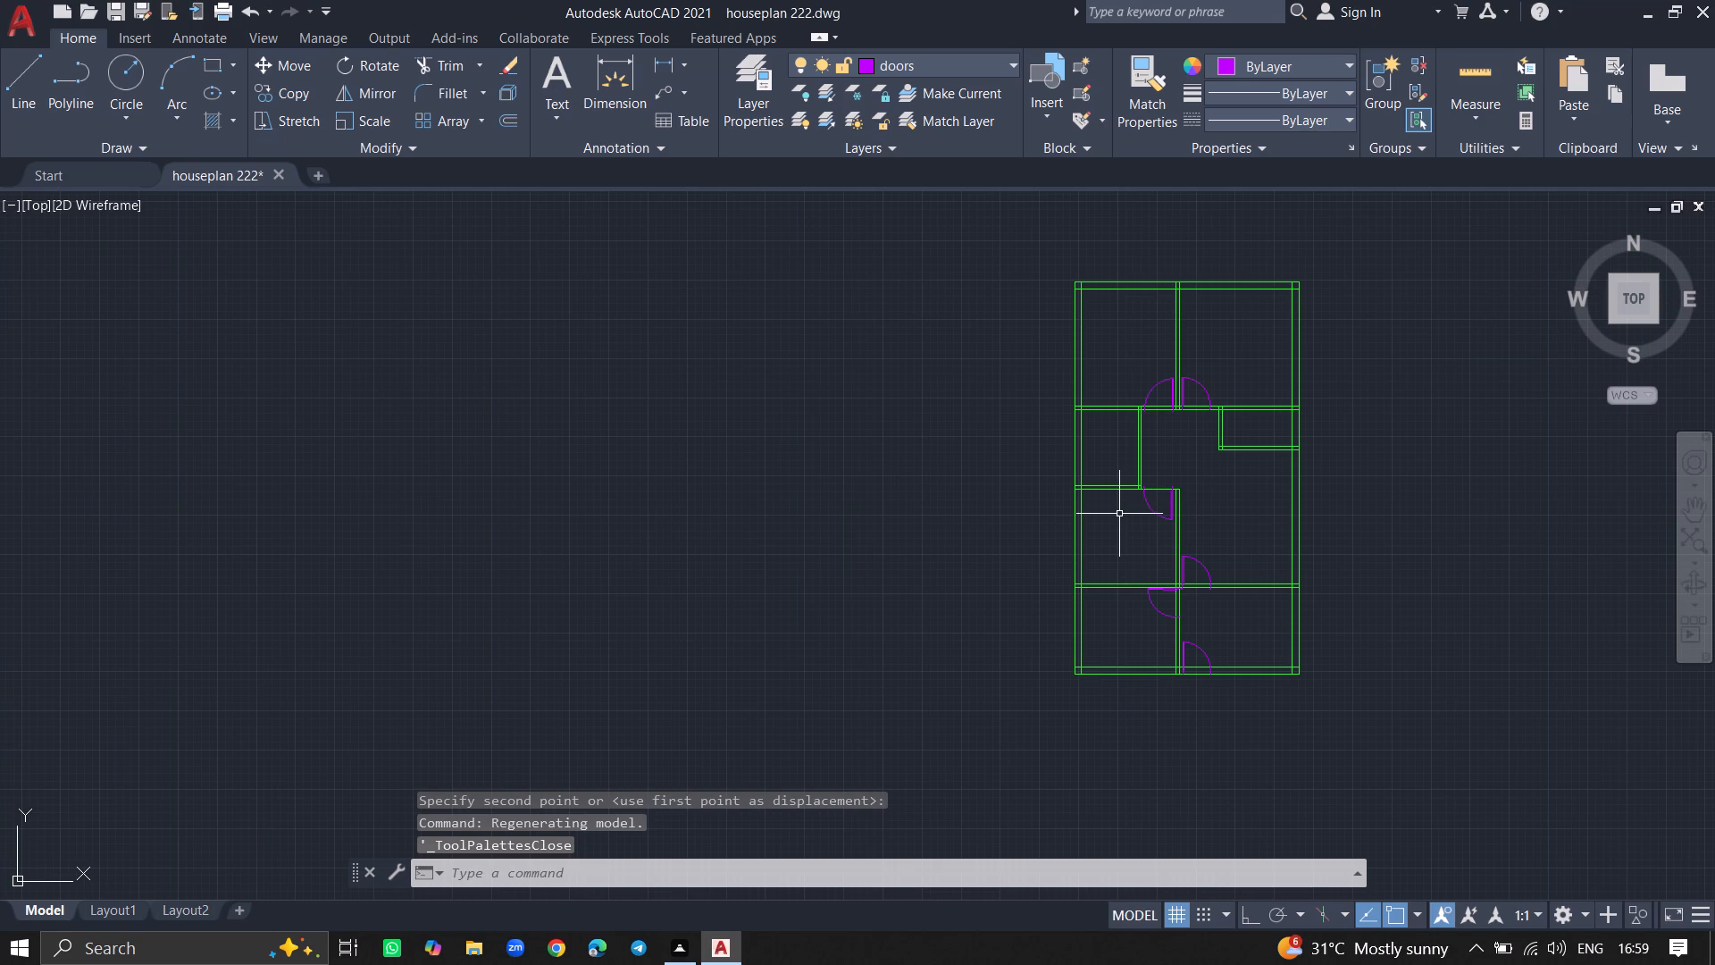
key(ctrl+3)
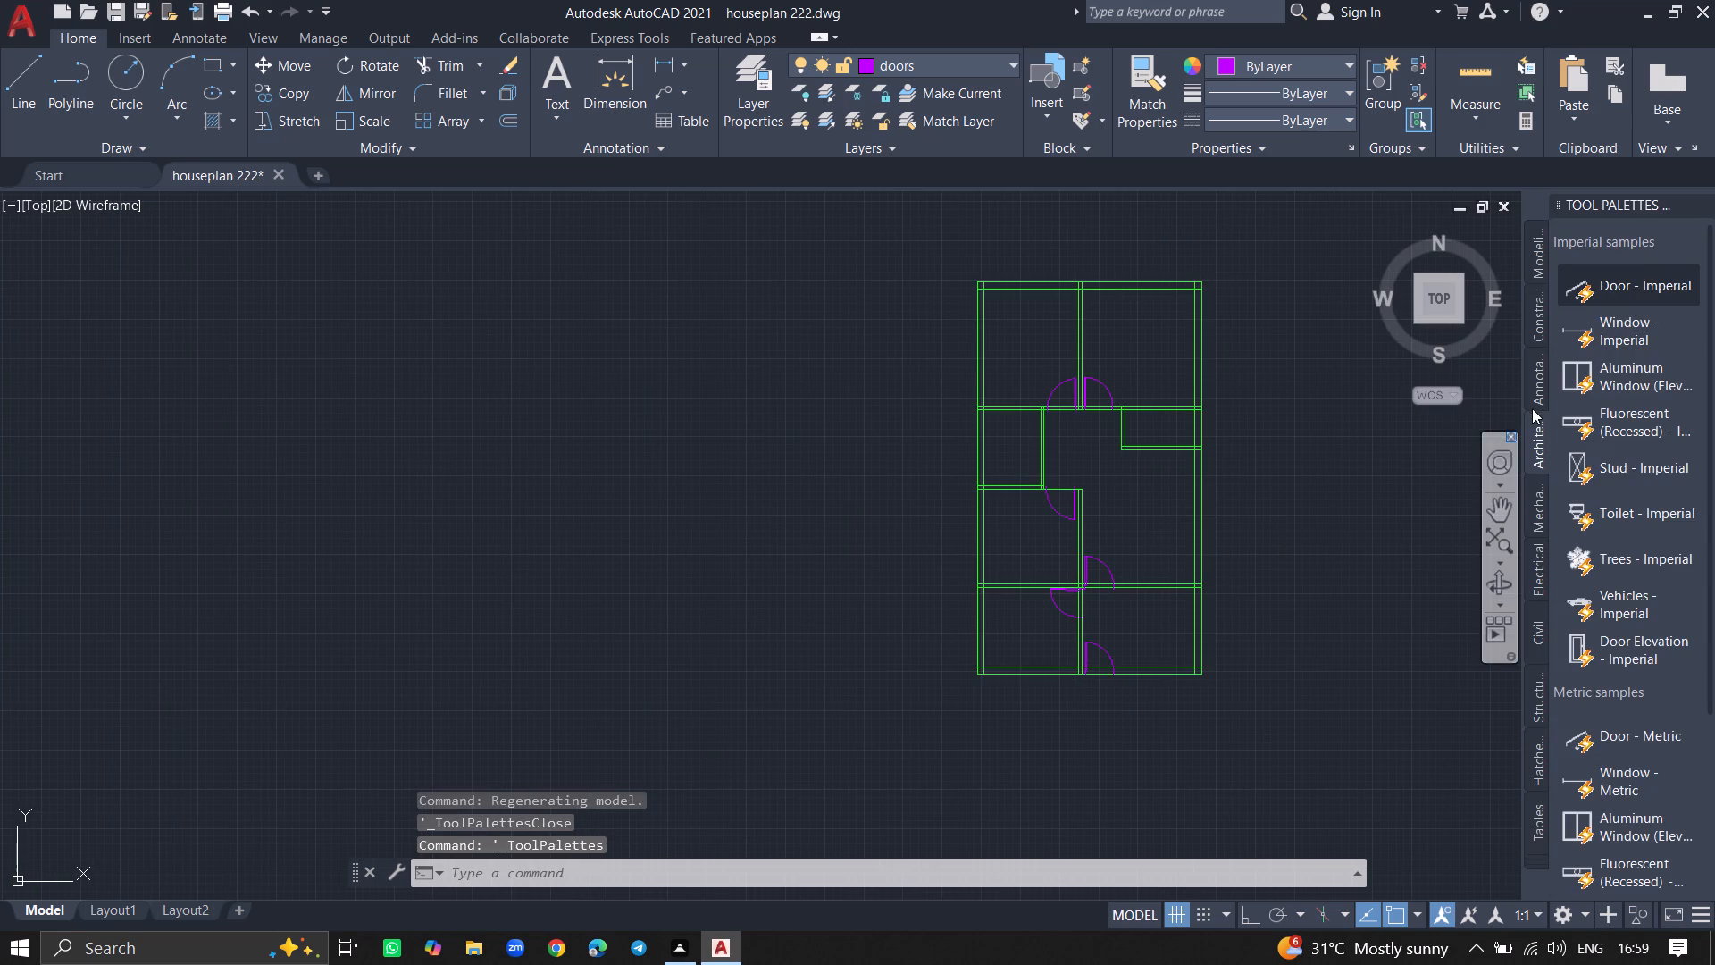
click(1627, 277)
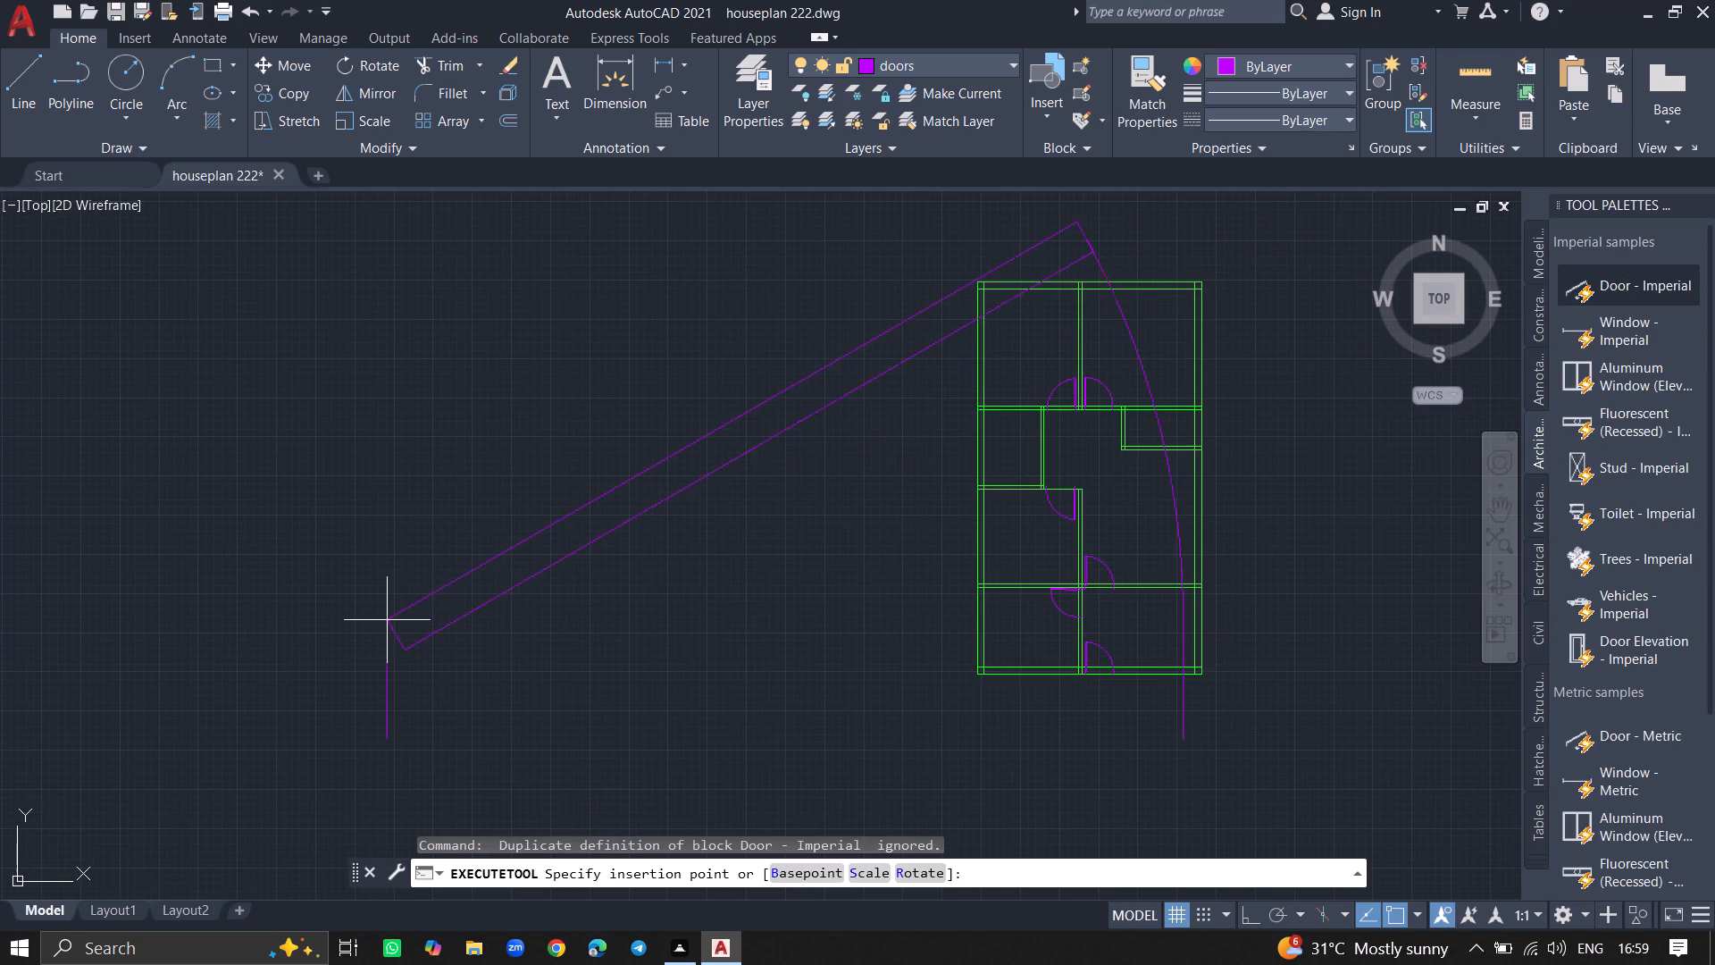
click(387, 621)
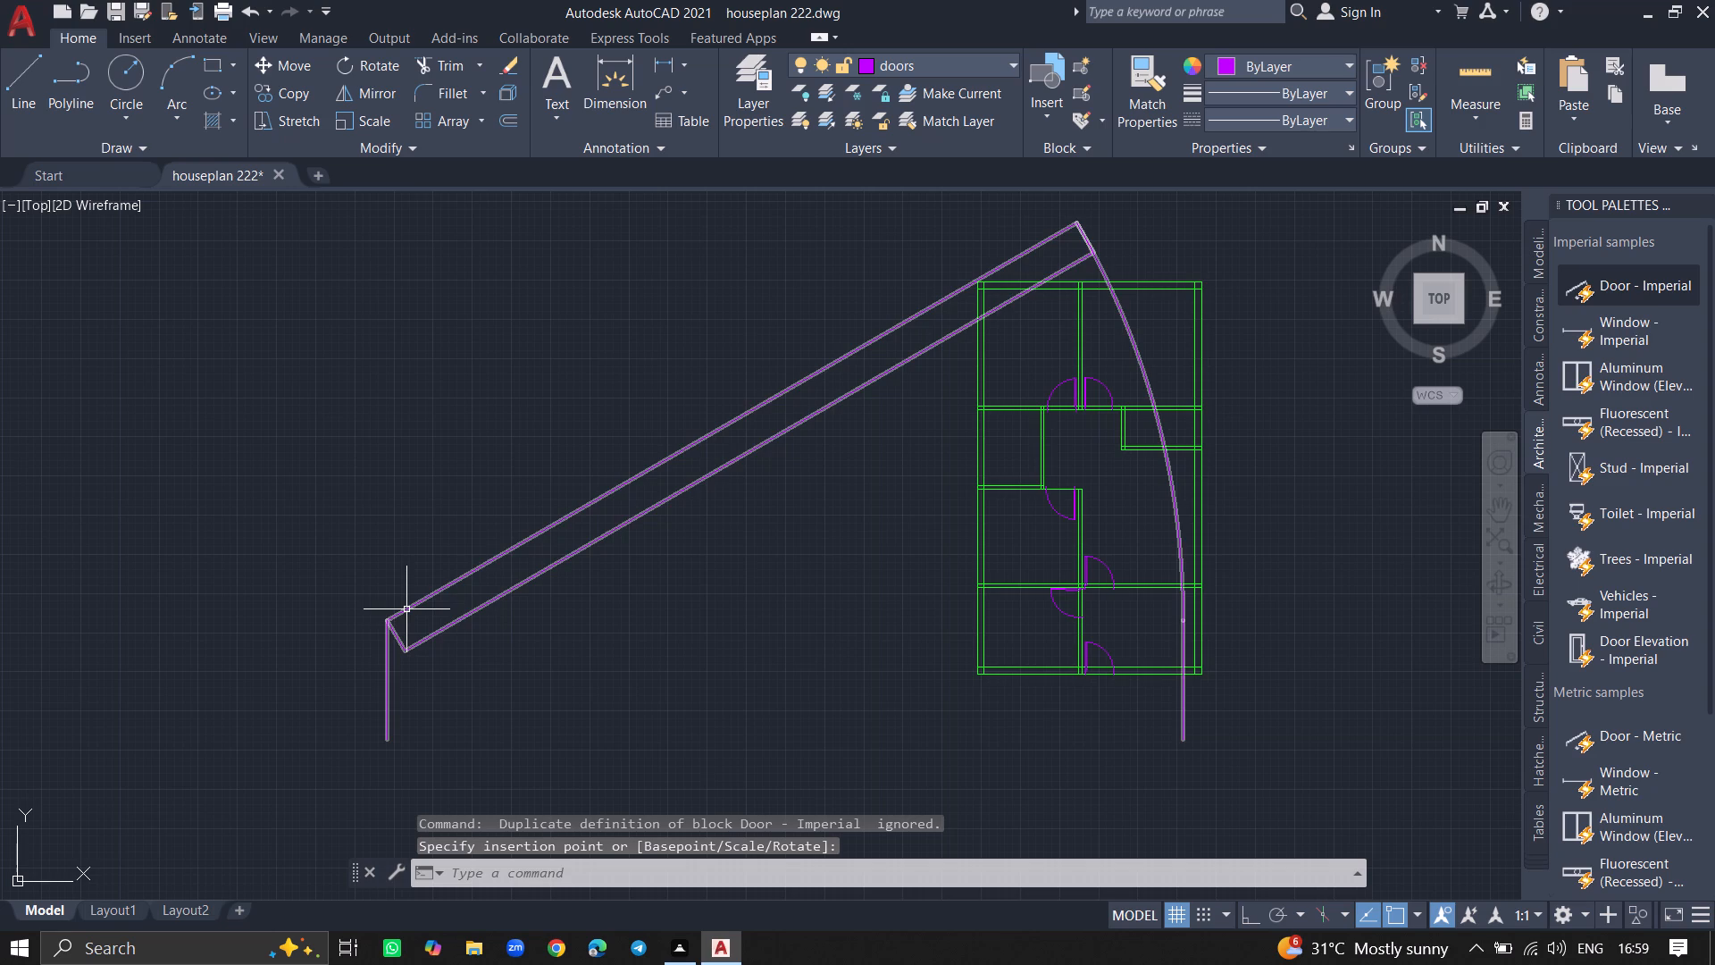
Set the newly inserted door's opening angle to Open 90º.
click(406, 609)
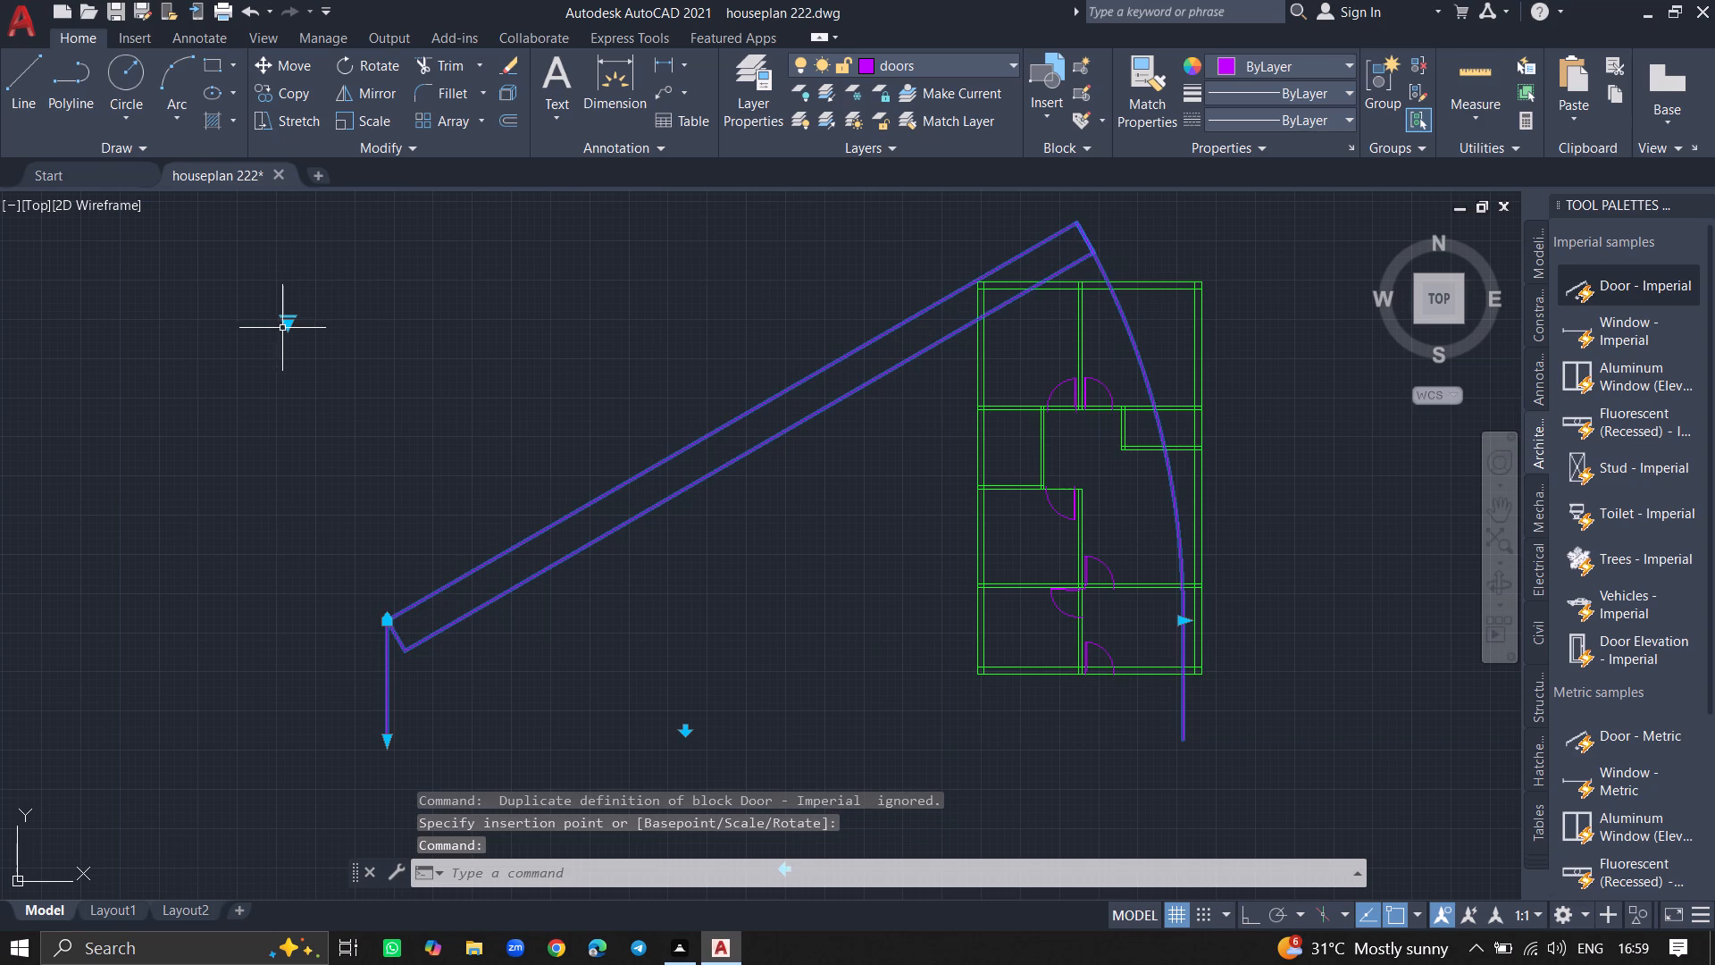
click(286, 325)
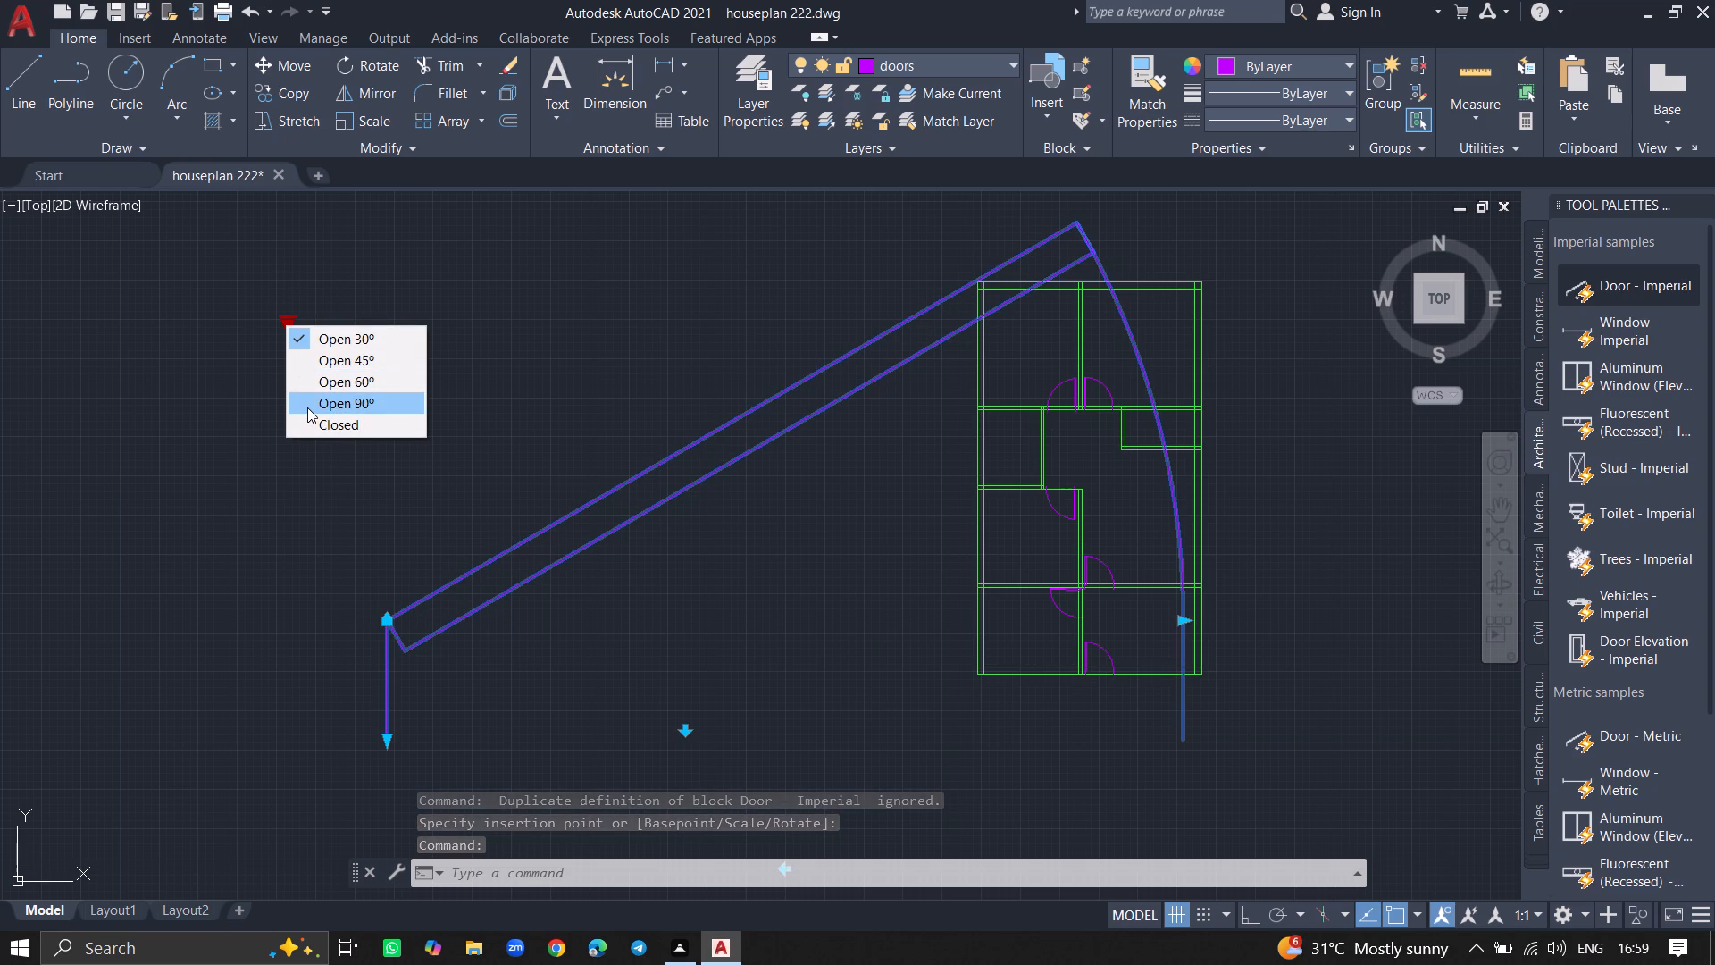
click(307, 401)
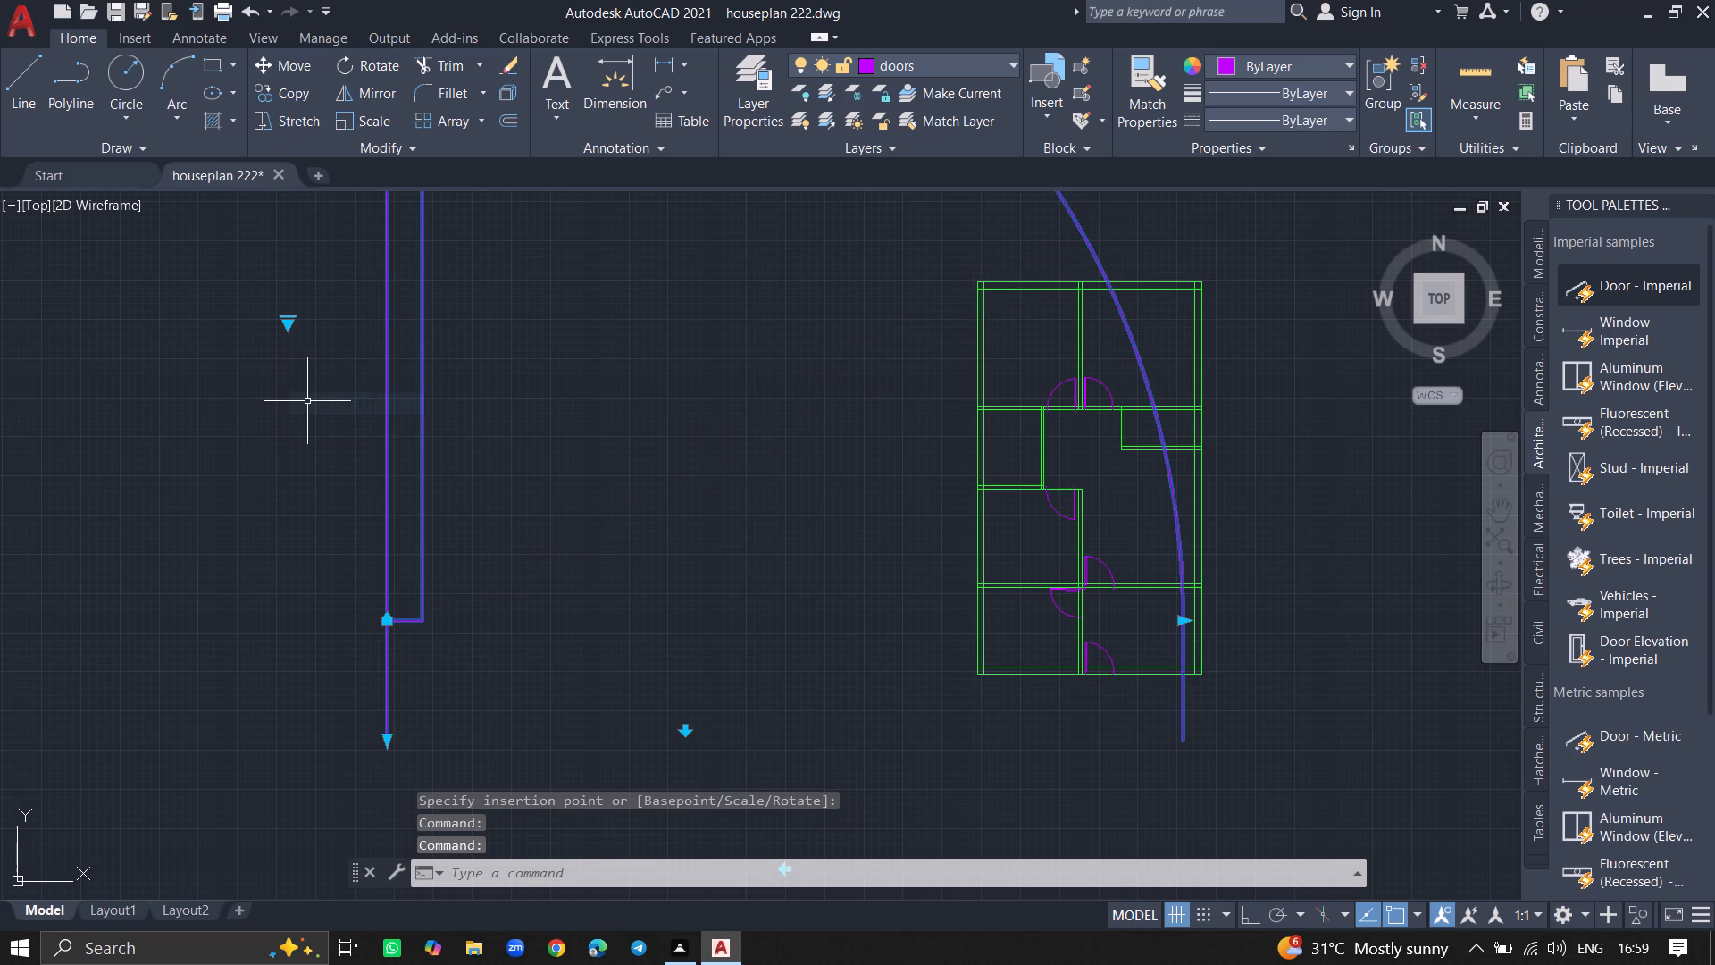
key(Escape)
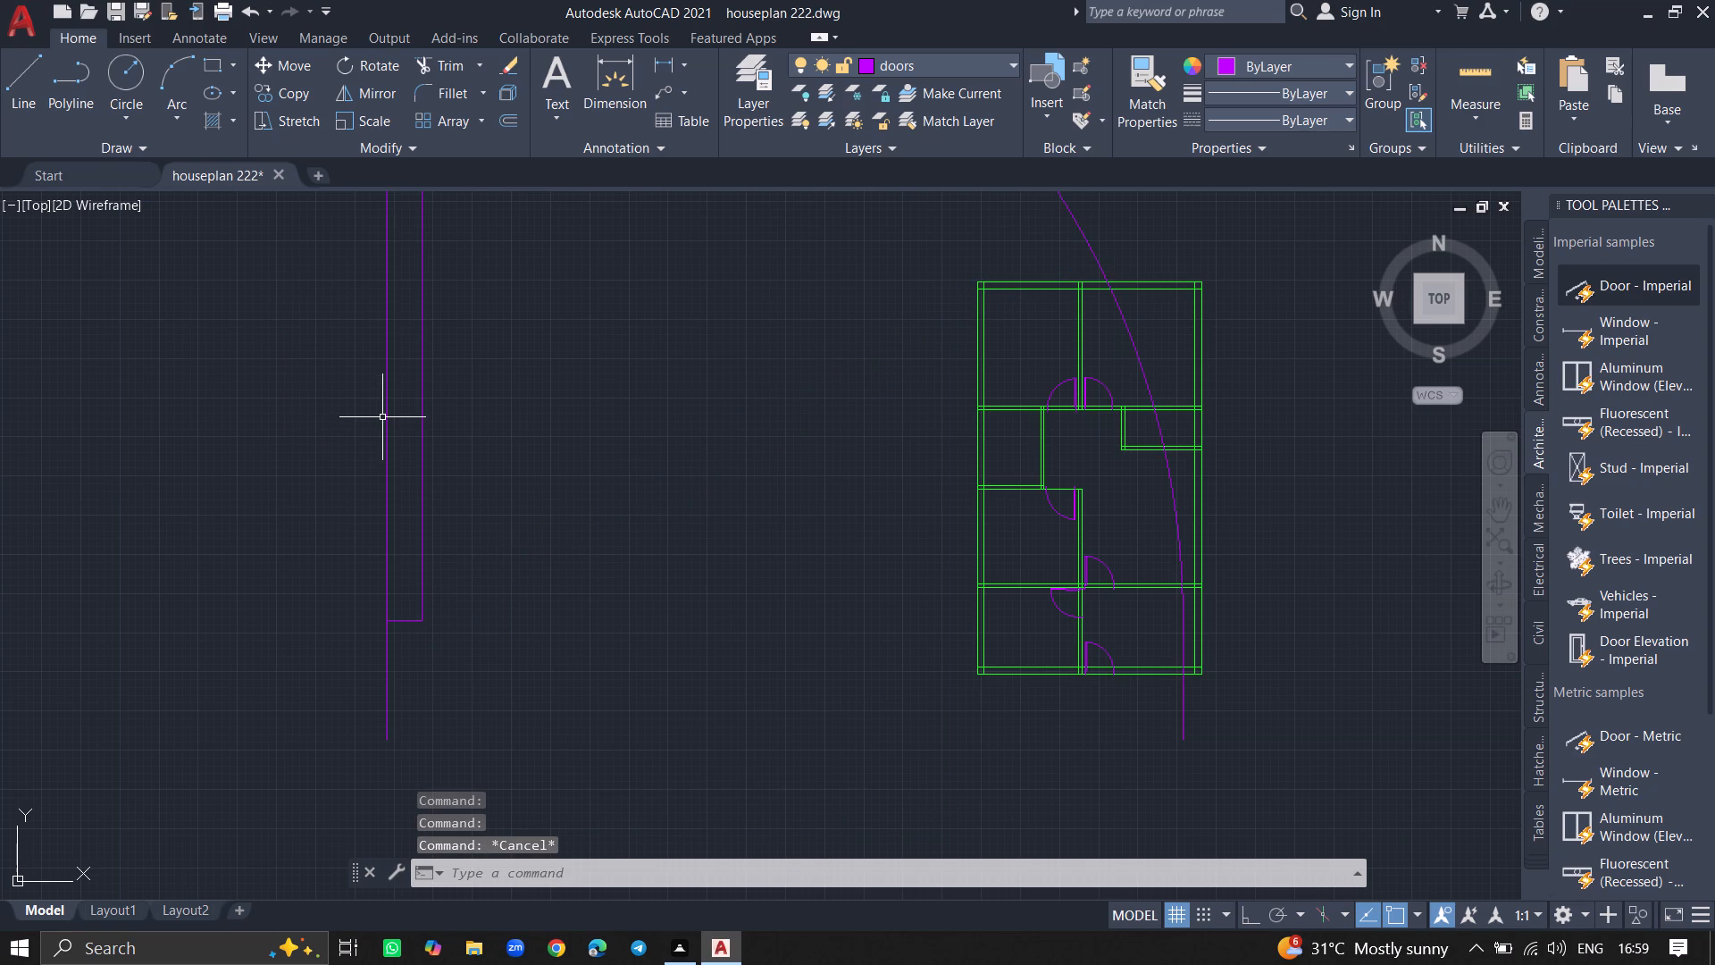
Scale the new door down freehand from a point on its leaf edge, slightly smaller than the plan's other doors.
click(384, 417)
text(sc)
key(Return)
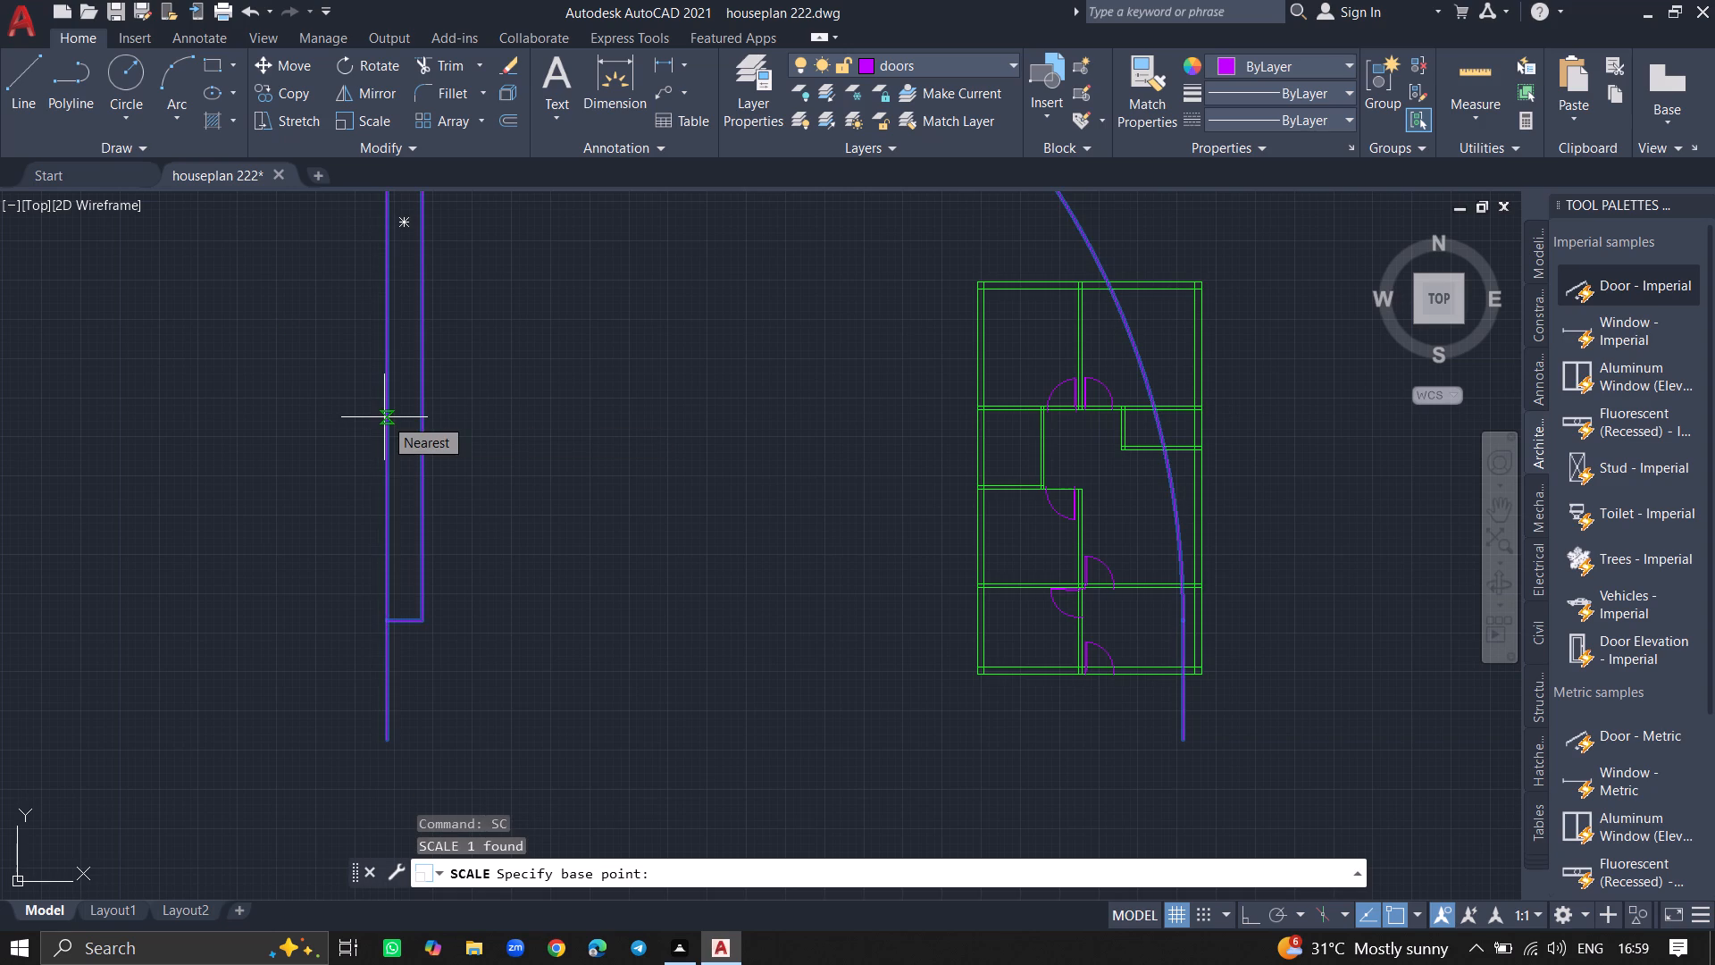
click(384, 417)
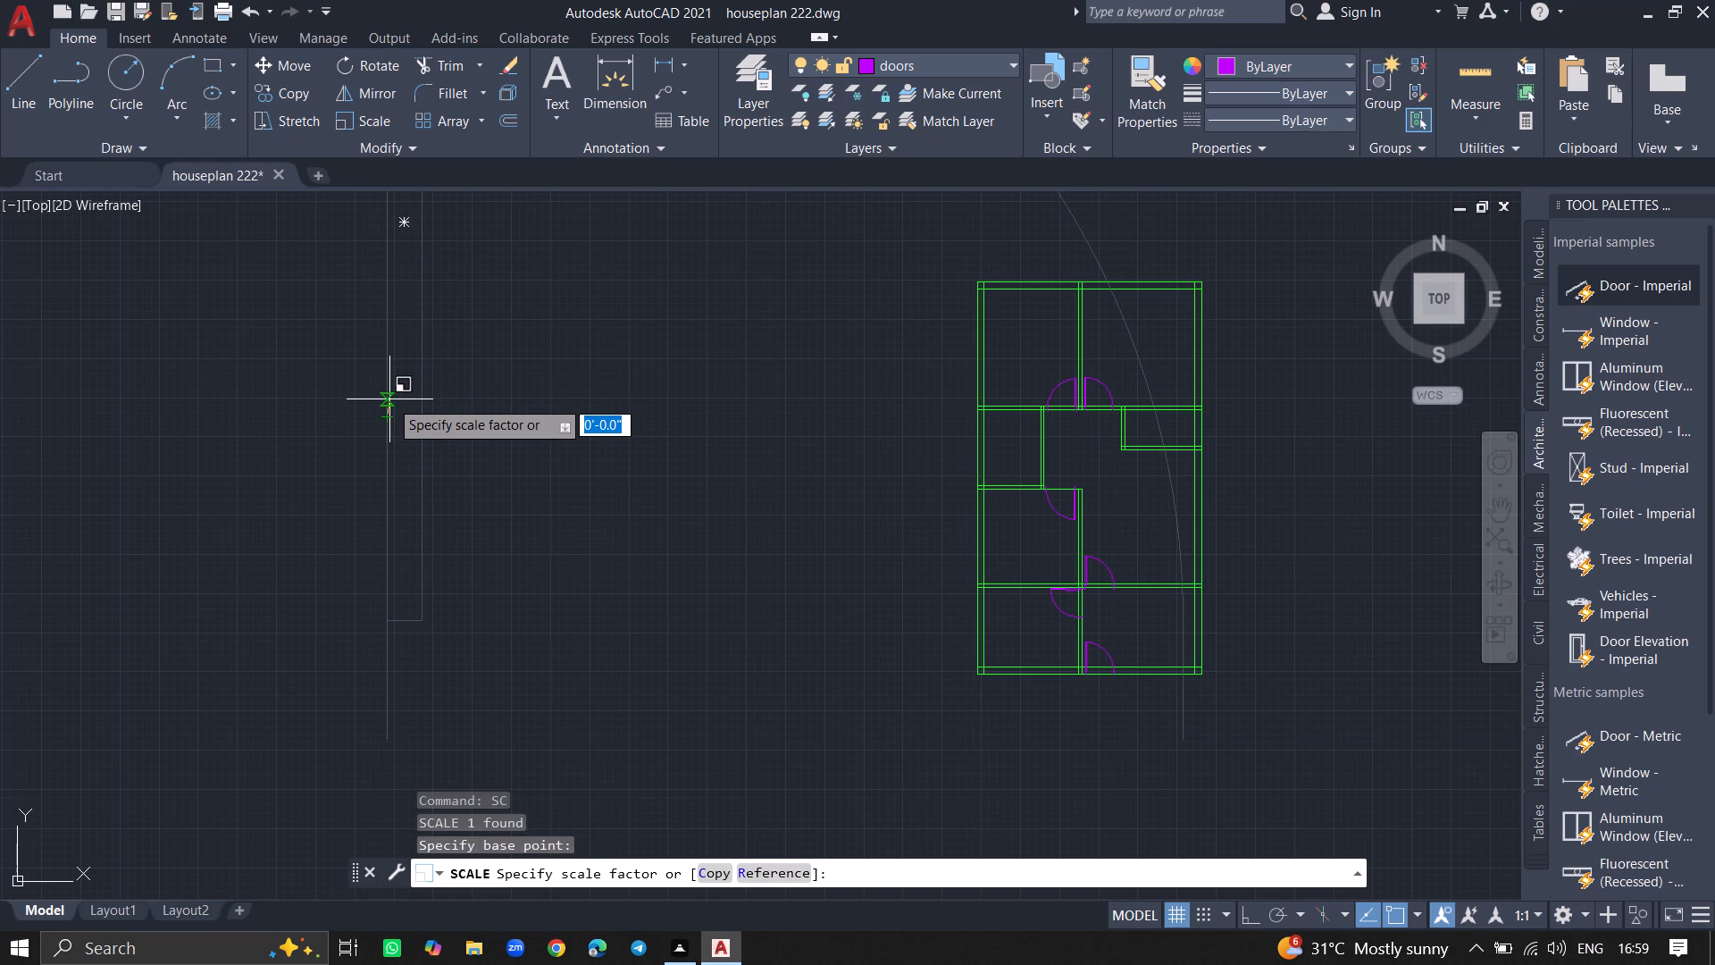
click(390, 404)
Move the scaled-down door from the empty area into the small room below the upper-right room, just inside its partition.
click(390, 404)
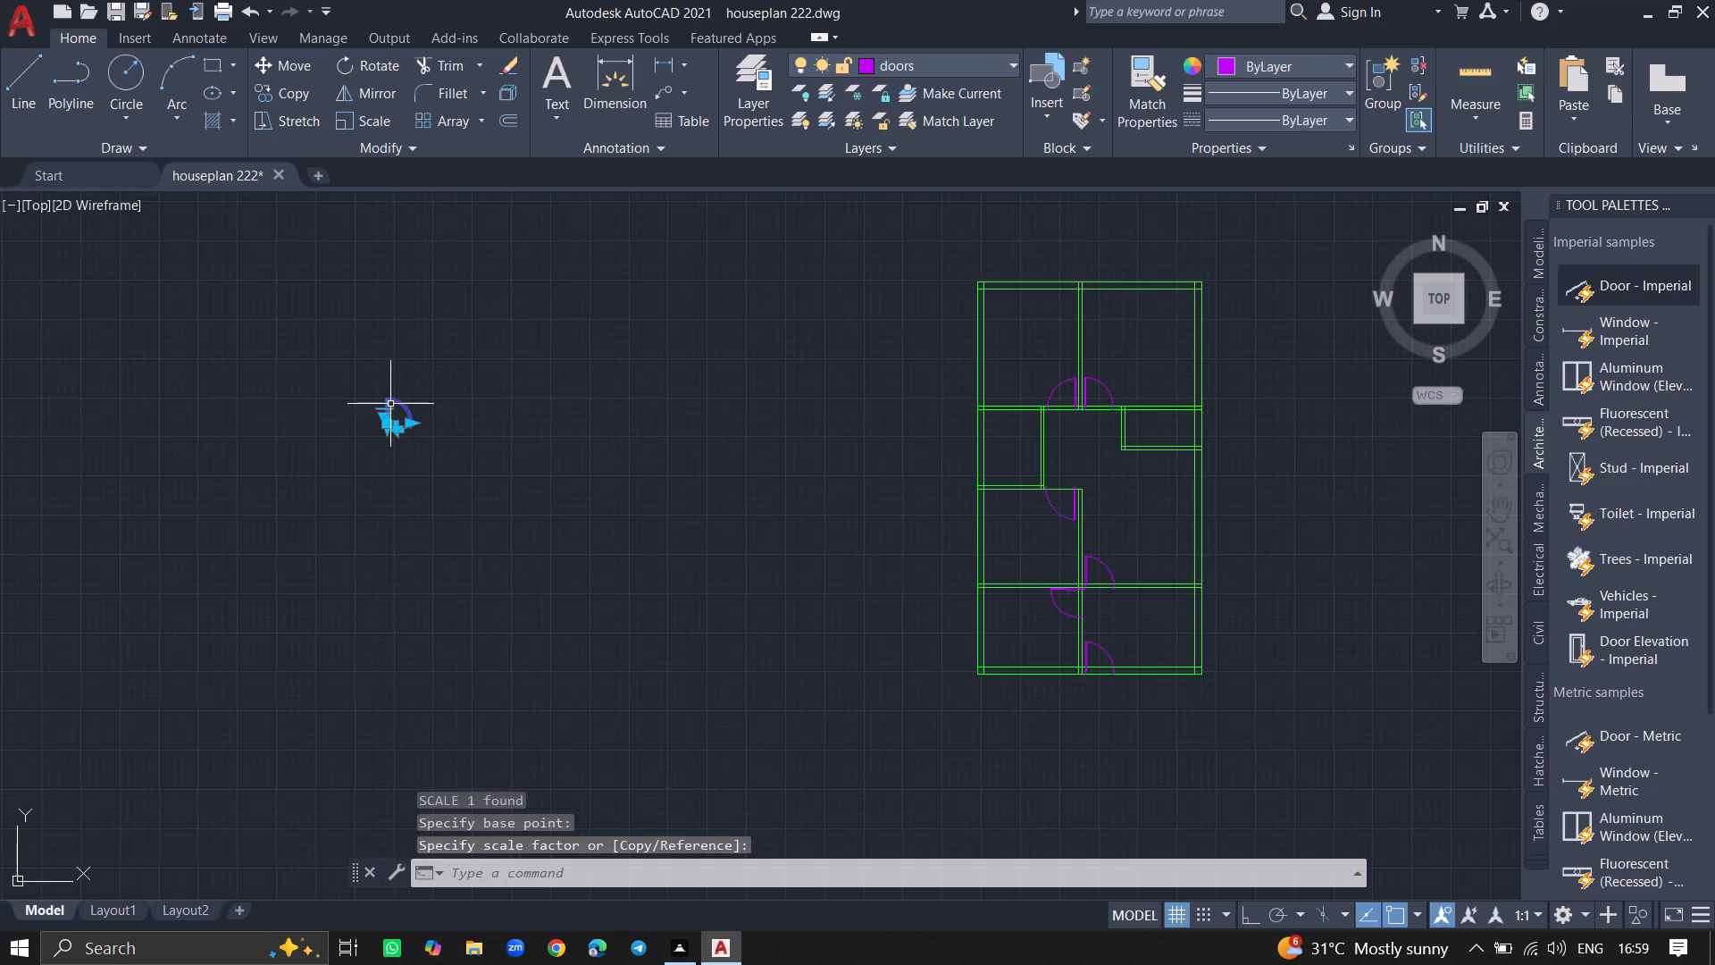
text(move)
key(Return)
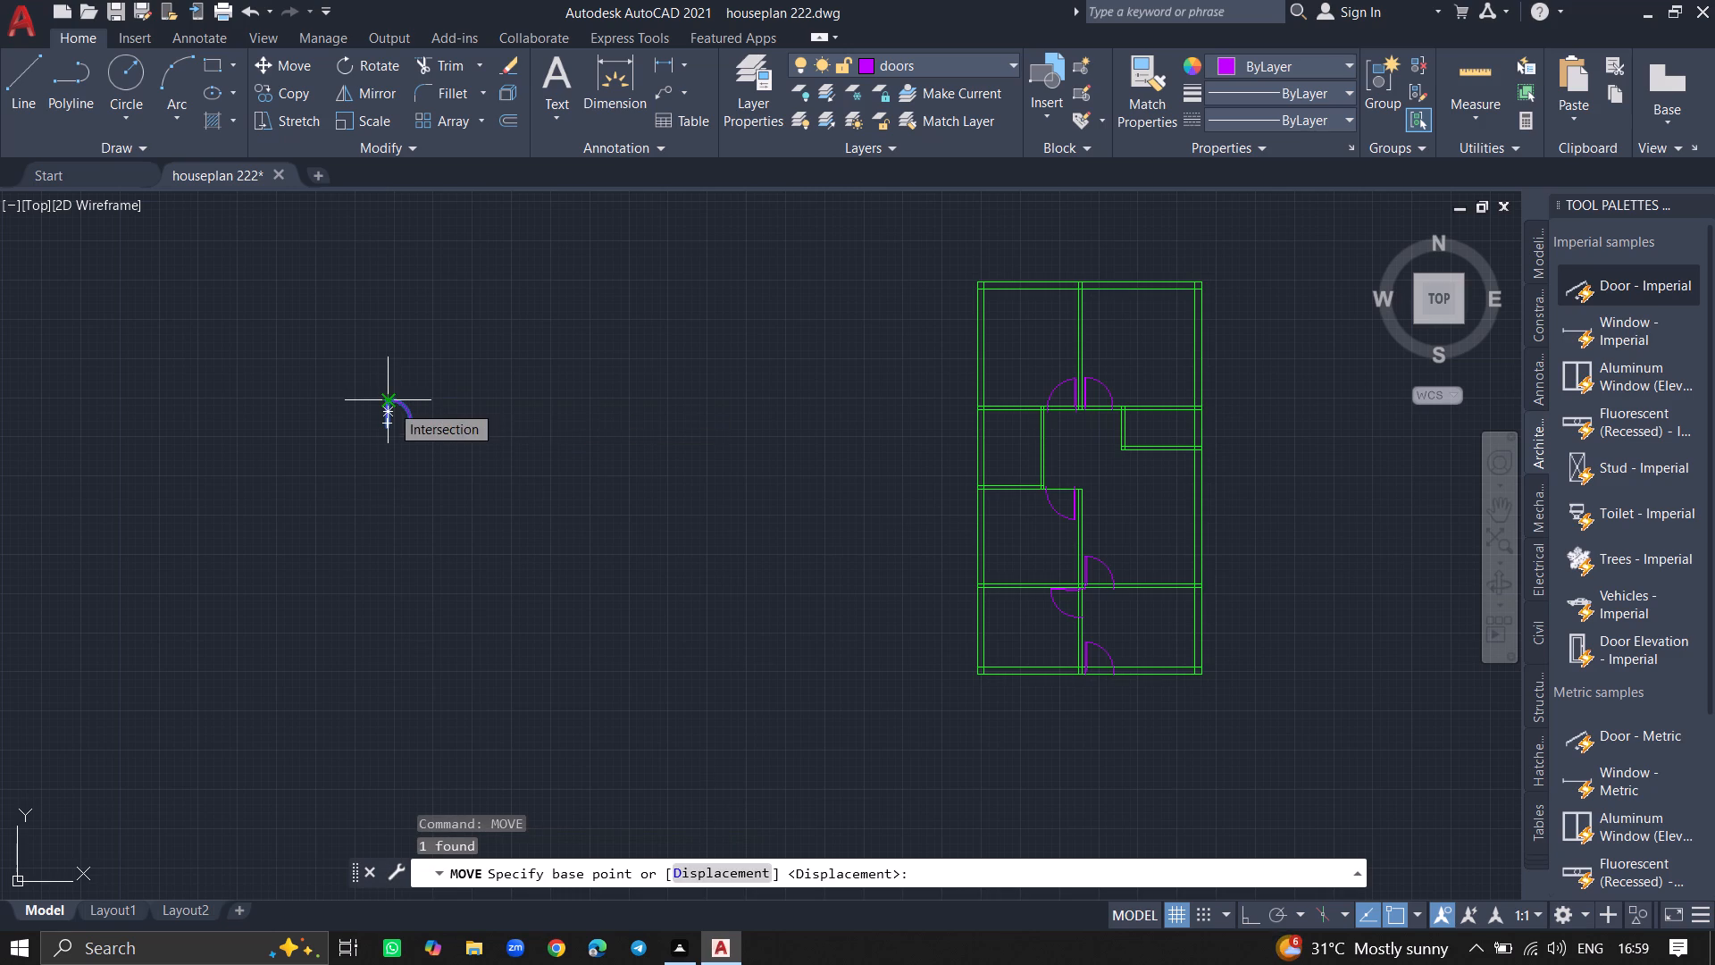
click(390, 404)
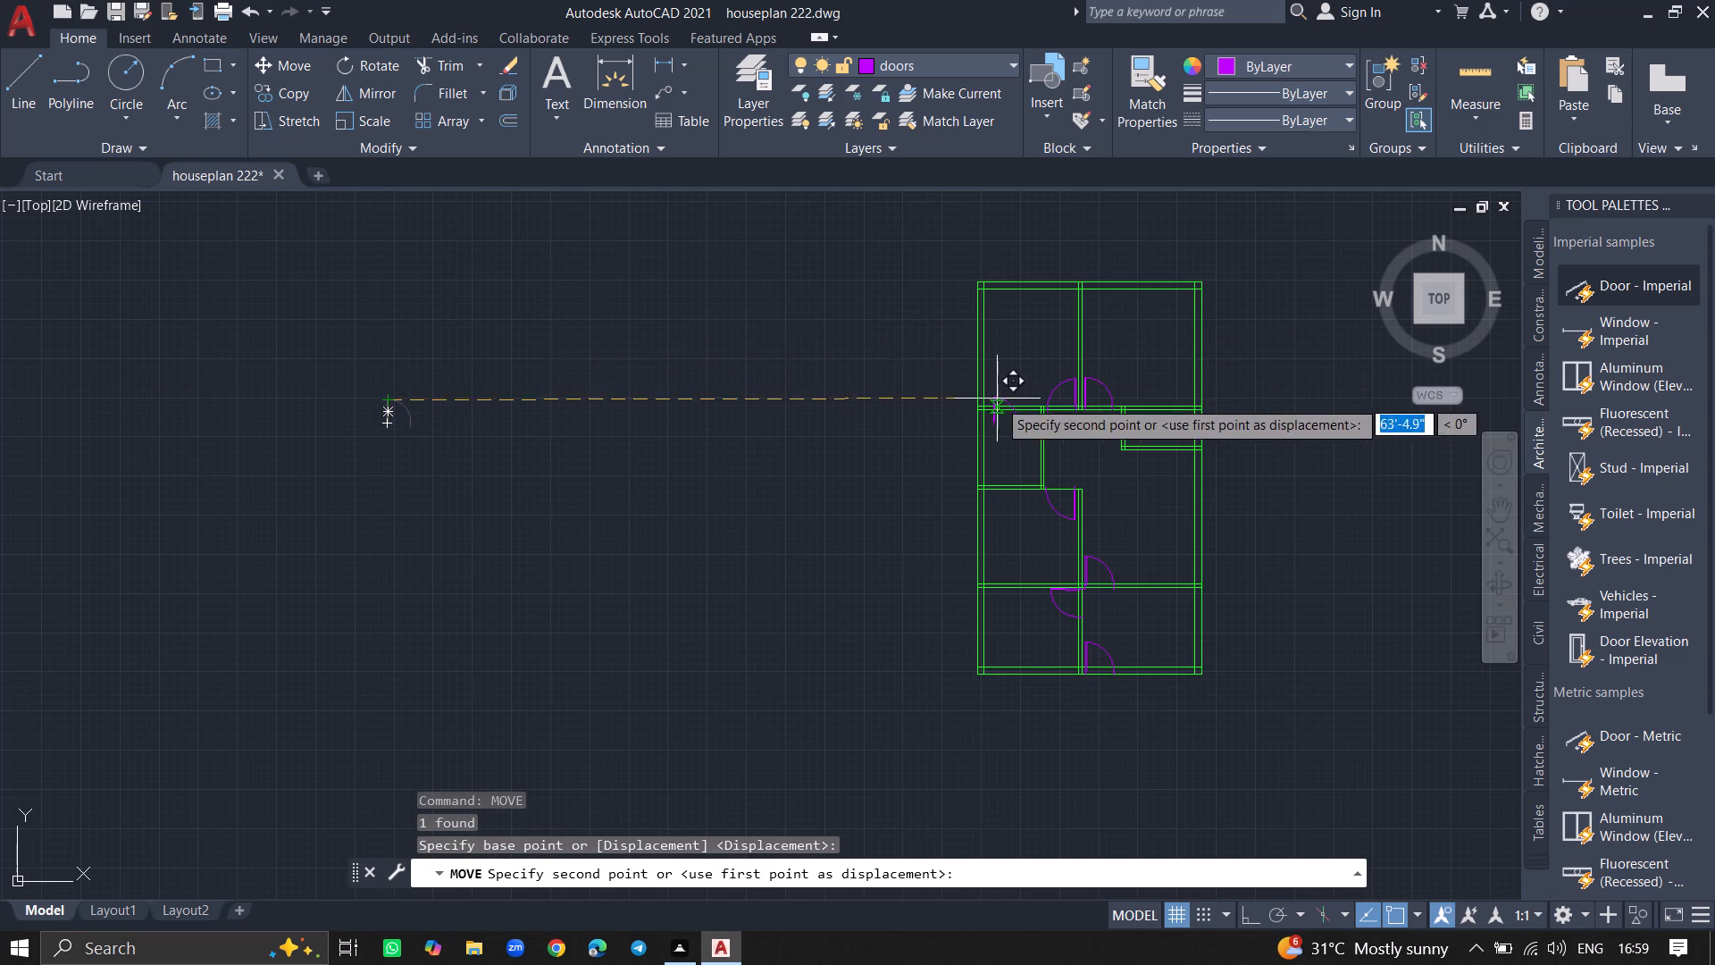
ctrl+scroll(1160, 441, up, 5)
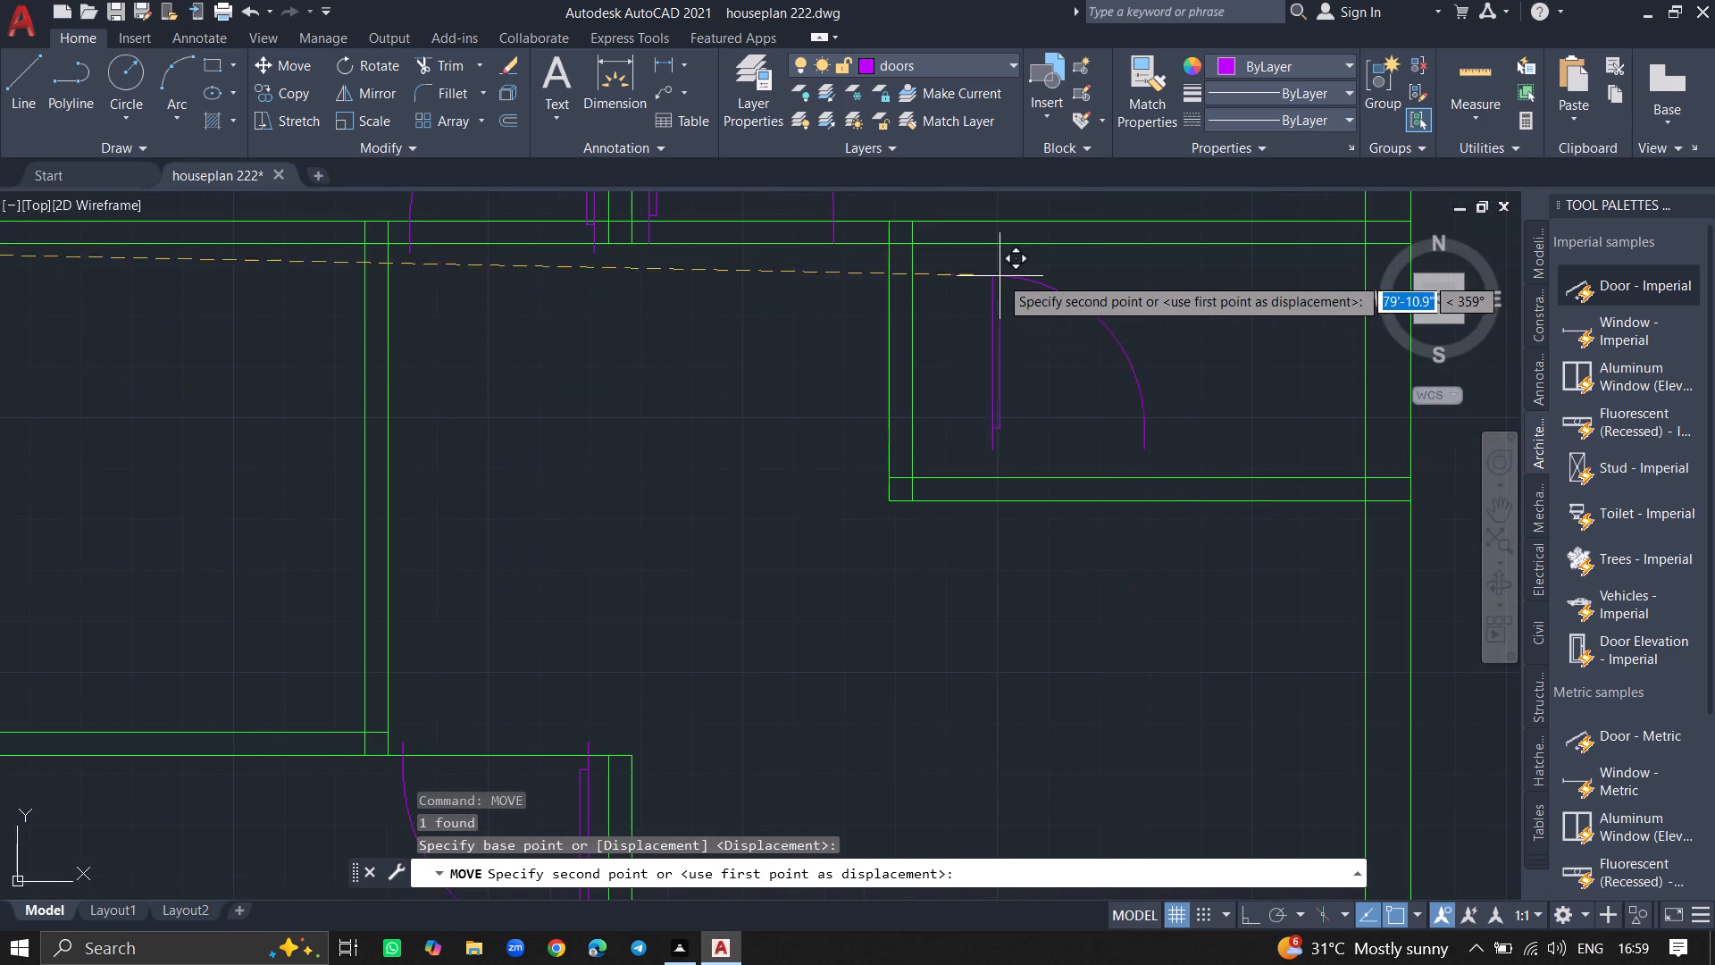
click(966, 283)
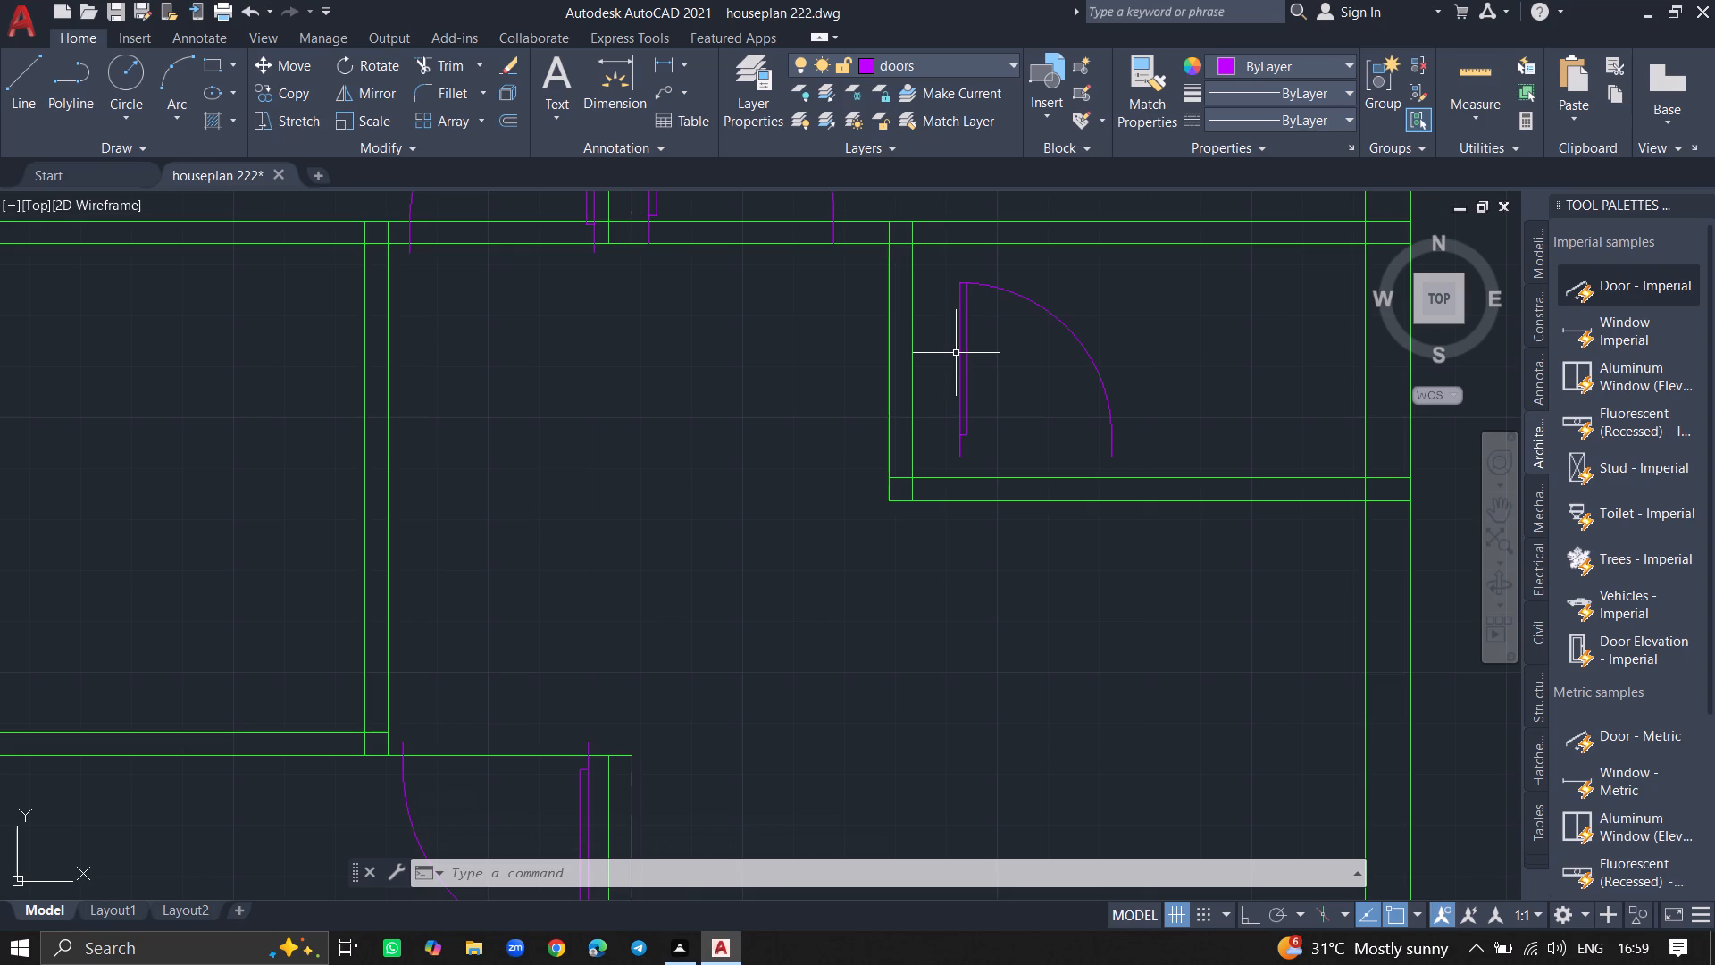
Rotate the door 90° clockwise about the top of its leaf, with Ortho on, so the leaf lies horizontal.
click(960, 352)
text(rotate)
key(Return)
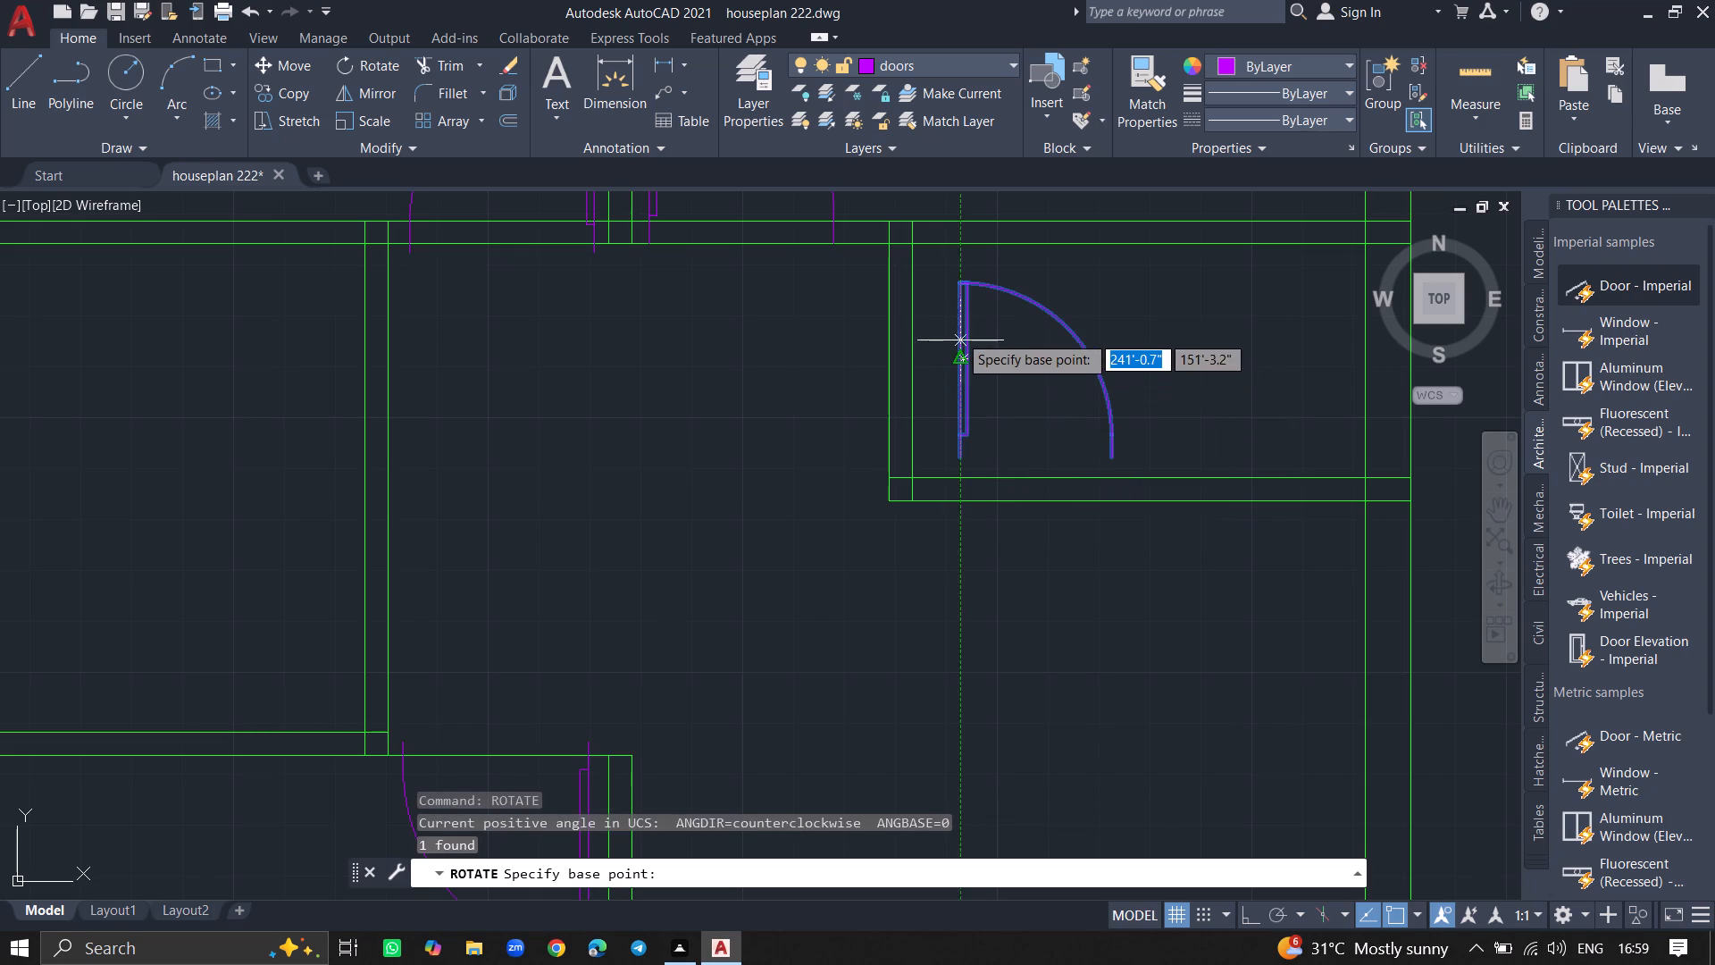
click(967, 281)
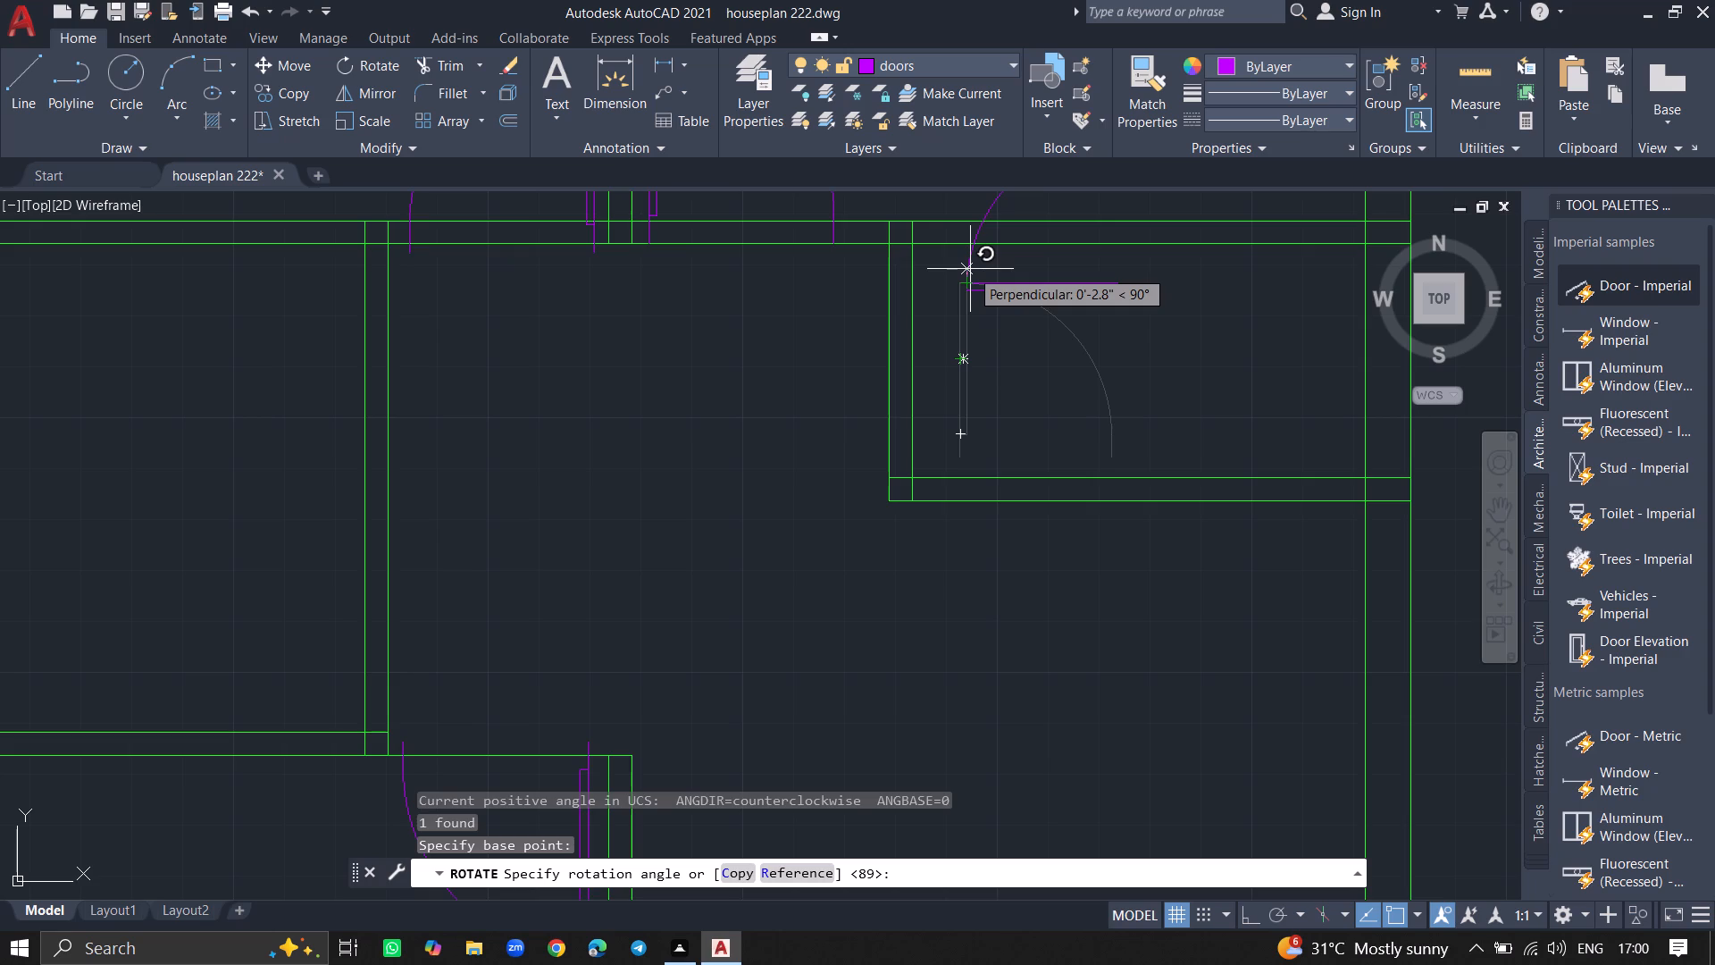
key(F8)
click(968, 348)
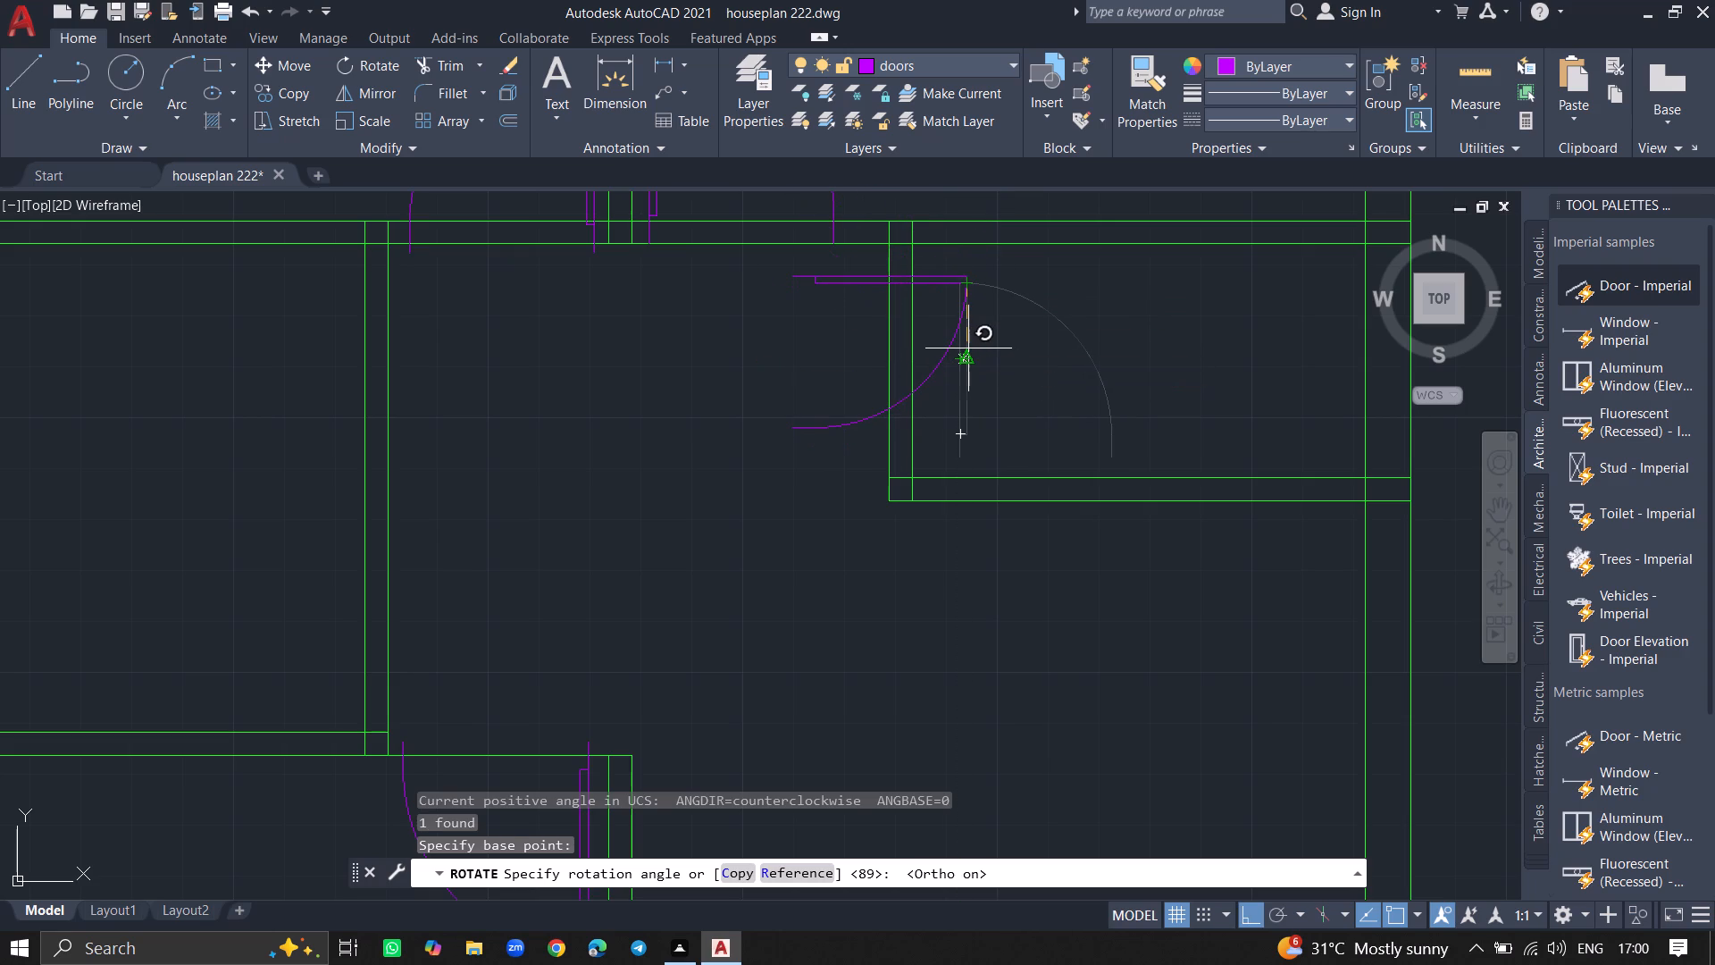
Move the rotated door across and up so its arc's upper end meets the small room's upper wall line.
click(952, 340)
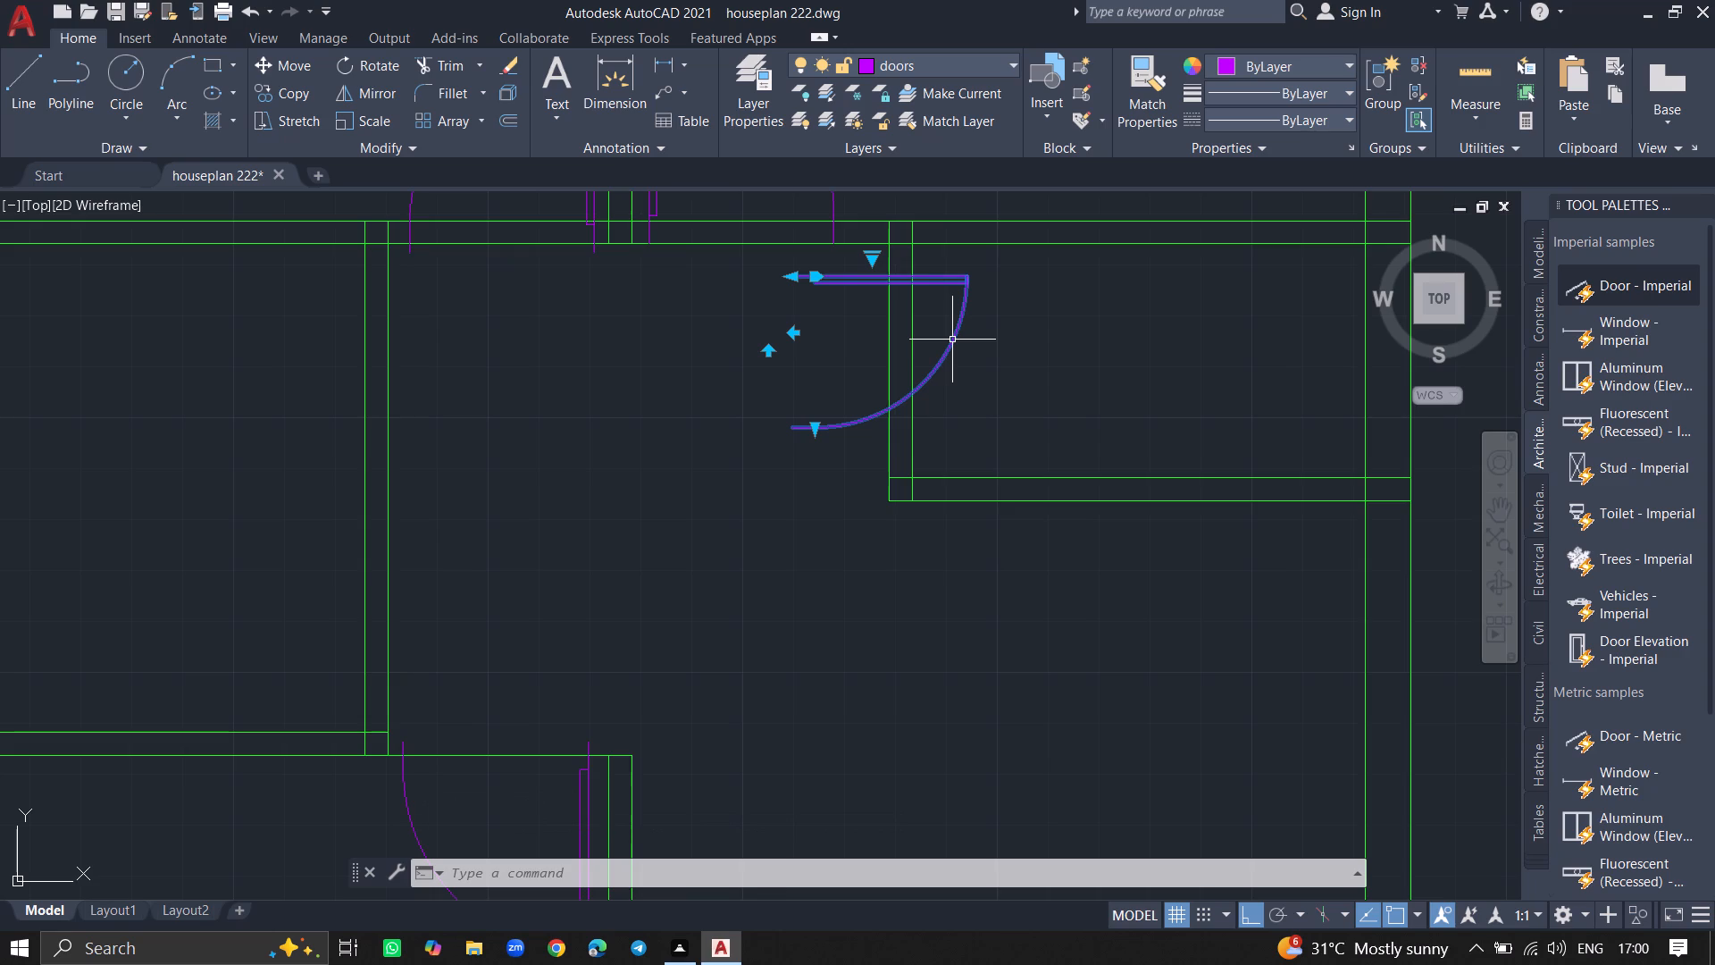
text(mo)
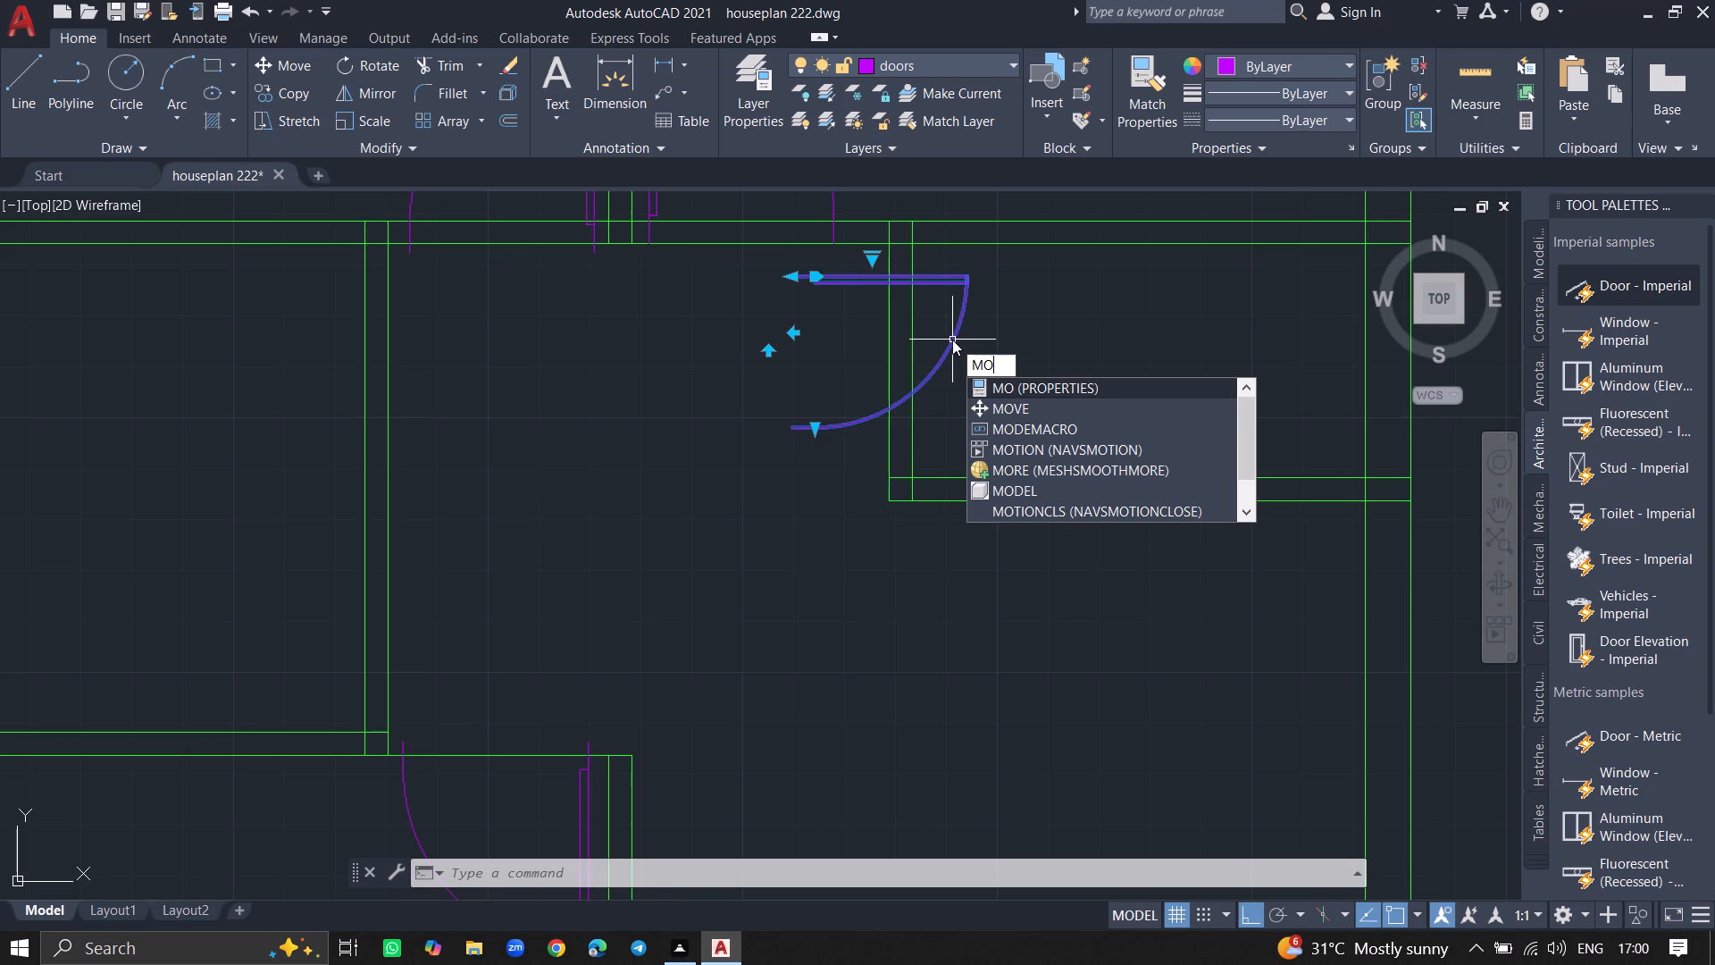
click(985, 405)
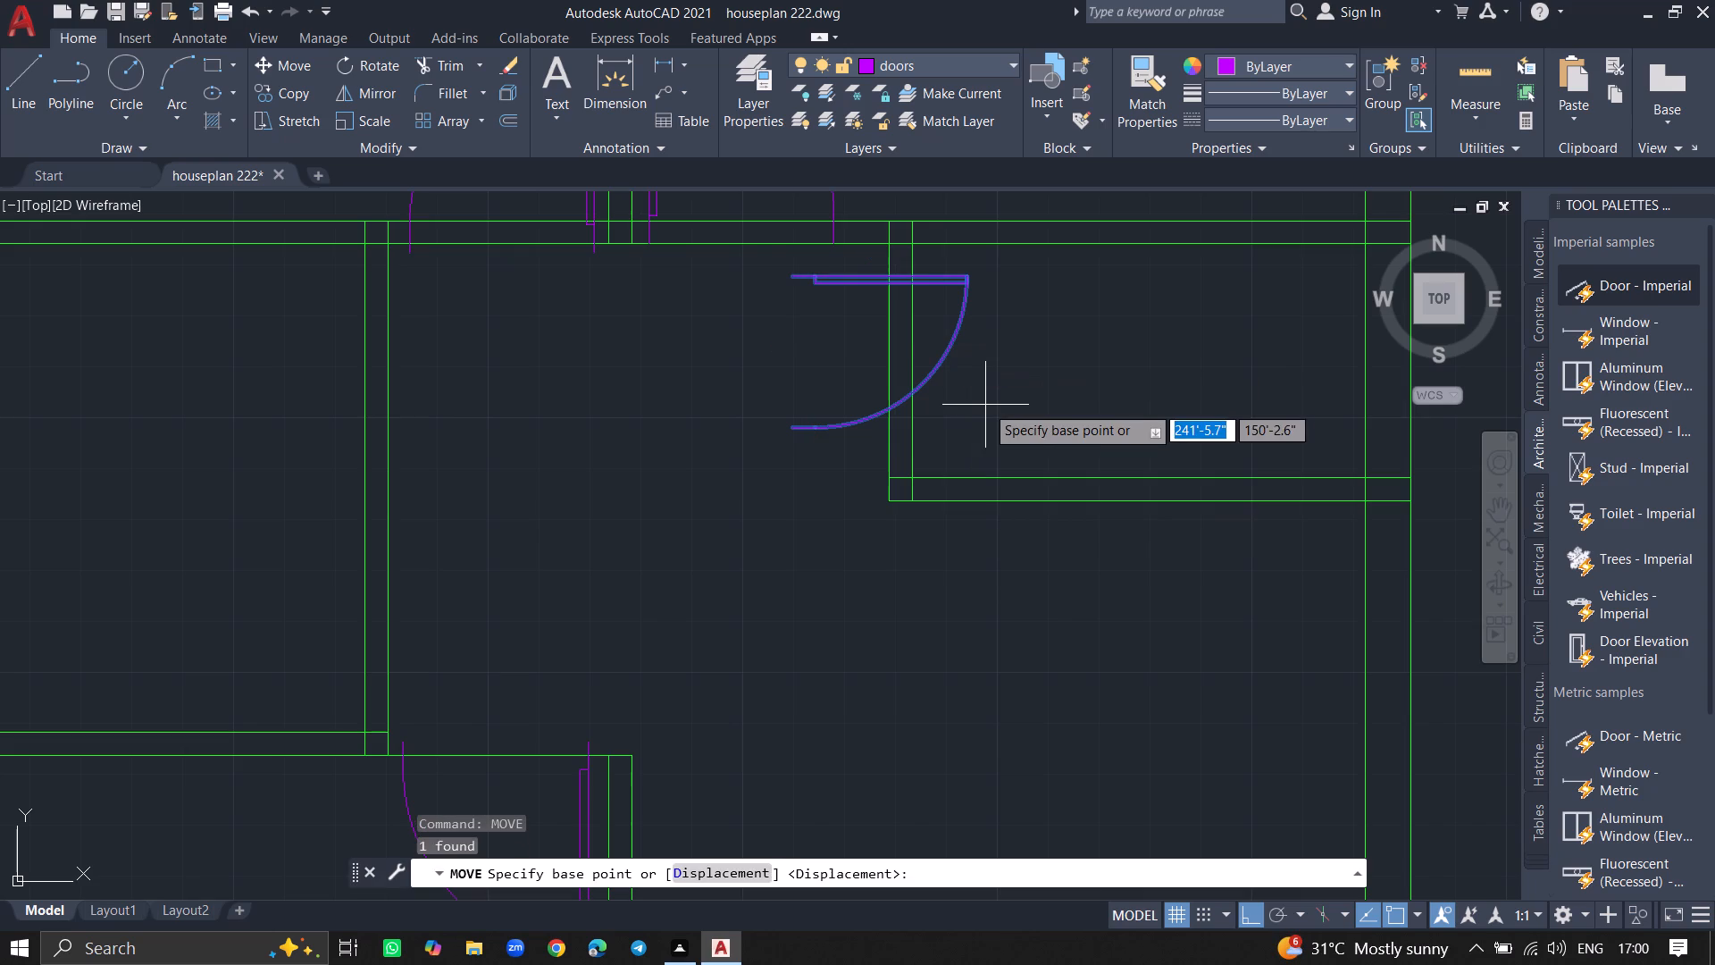
click(964, 286)
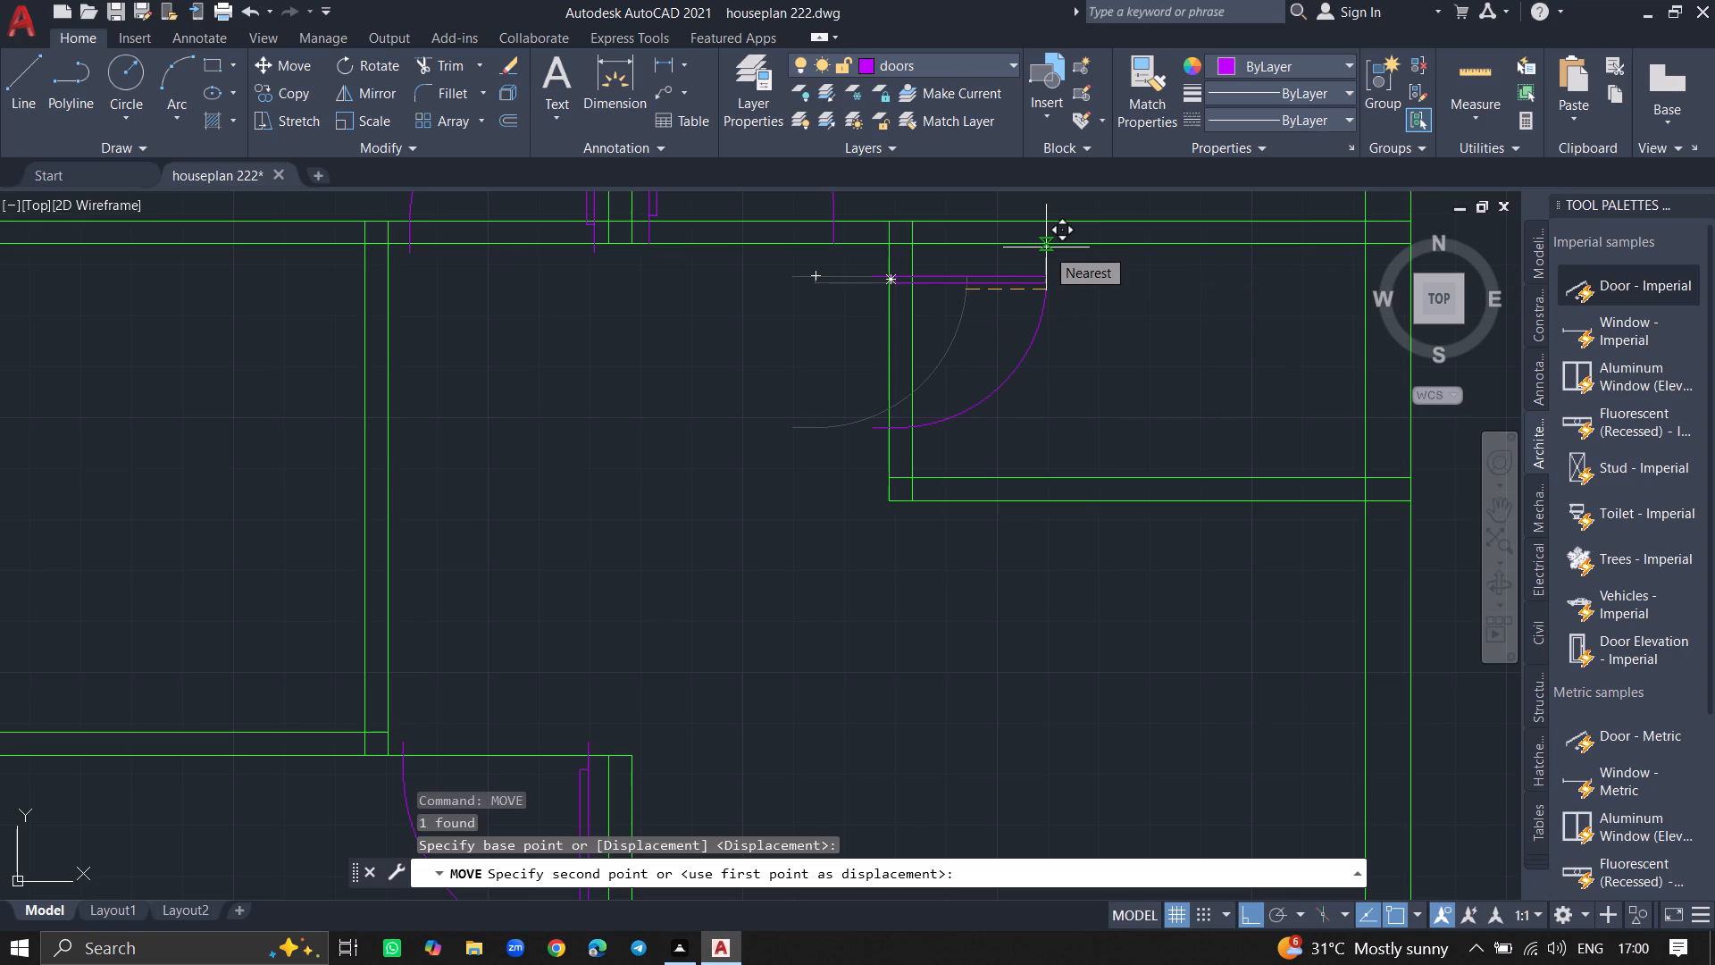
click(1050, 248)
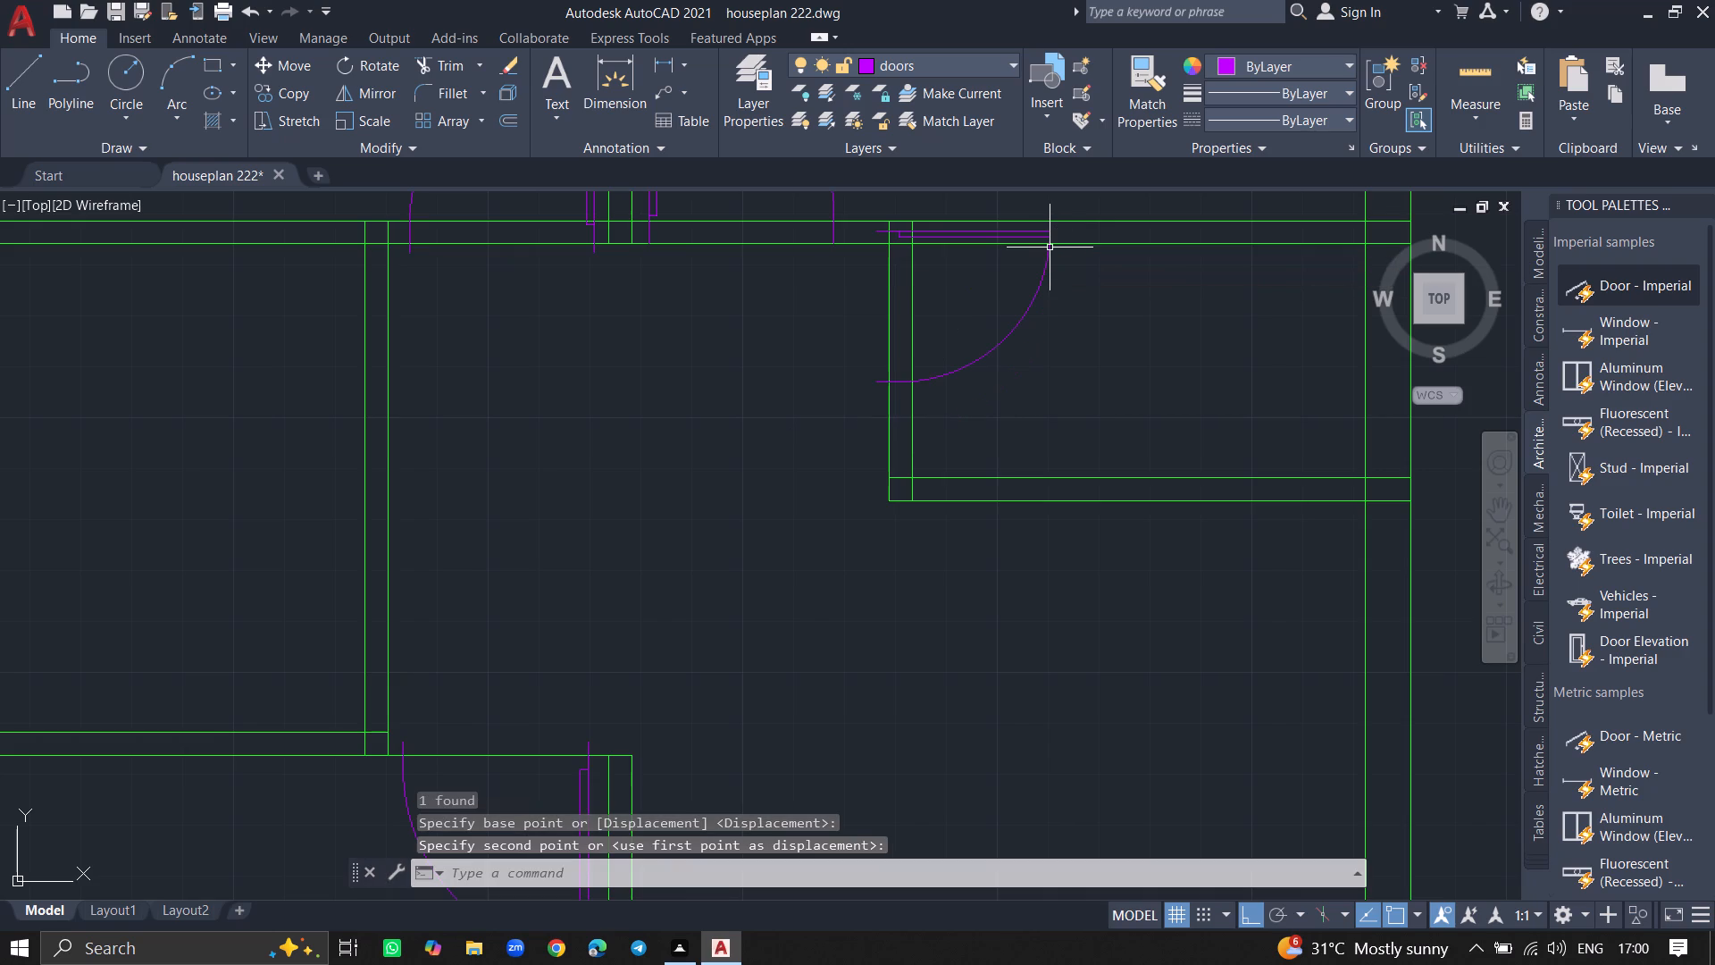
Move the door about 10" down, clear of the upper wall, with its jamb ends at the small room's vertical partition.
ctrl+scroll(1050, 248, down, 1)
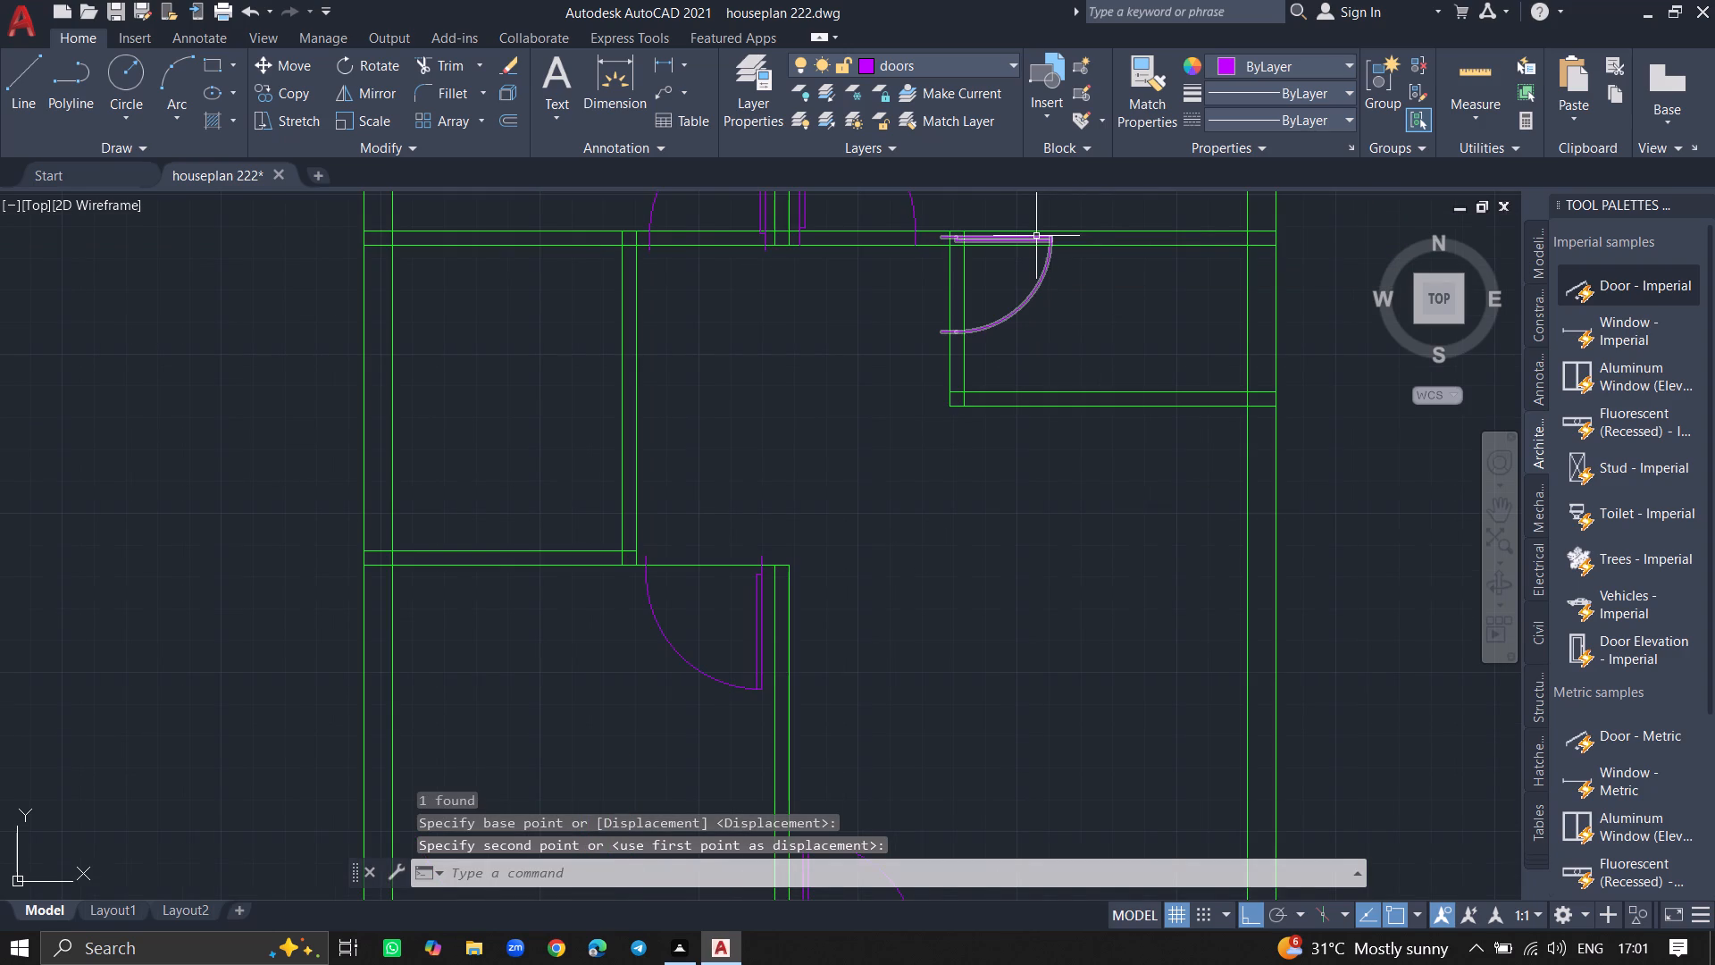
click(1036, 236)
text(move)
key(Return)
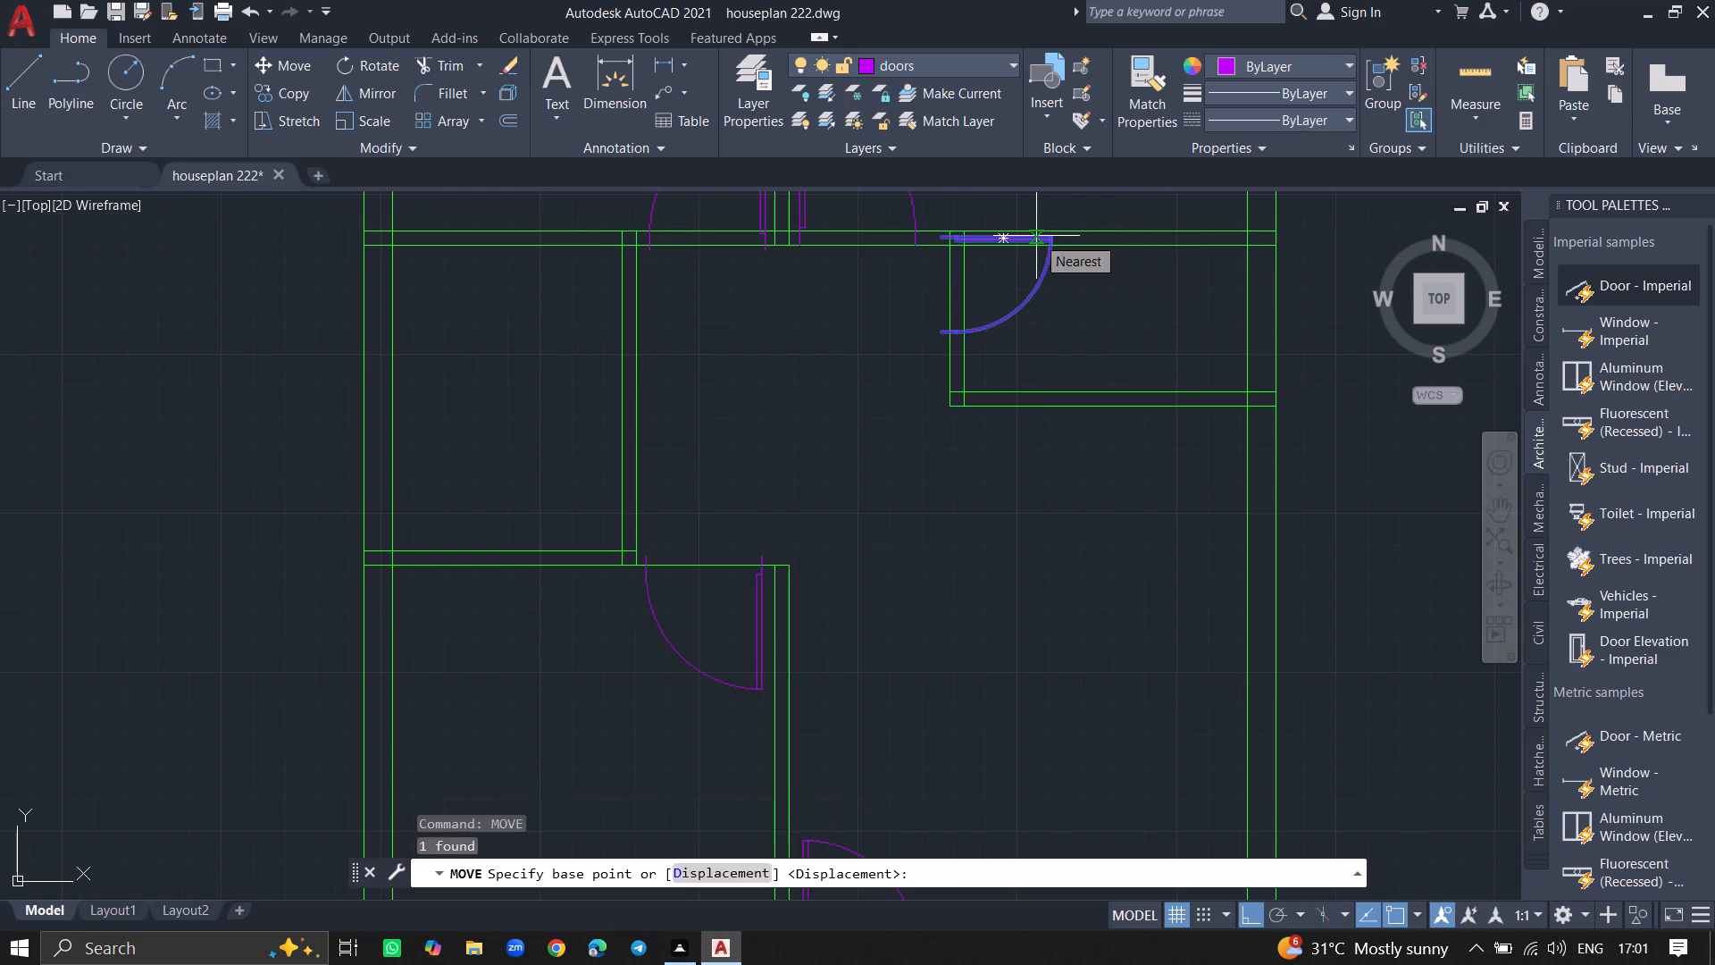
click(1036, 236)
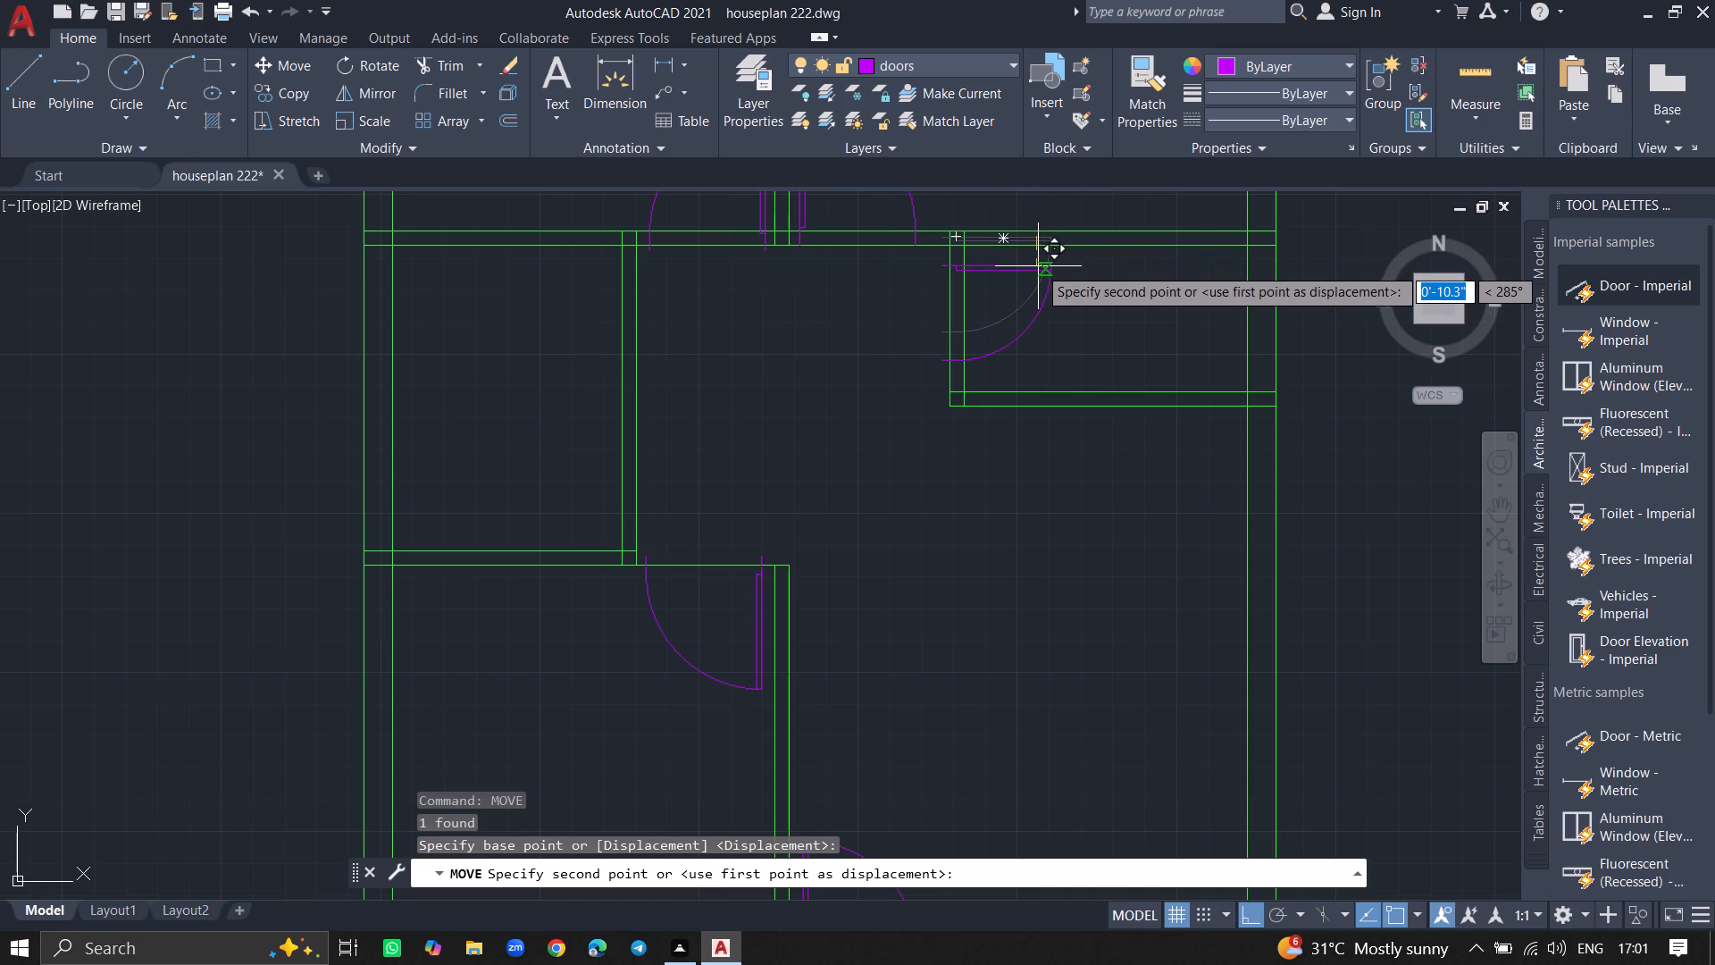
click(1038, 266)
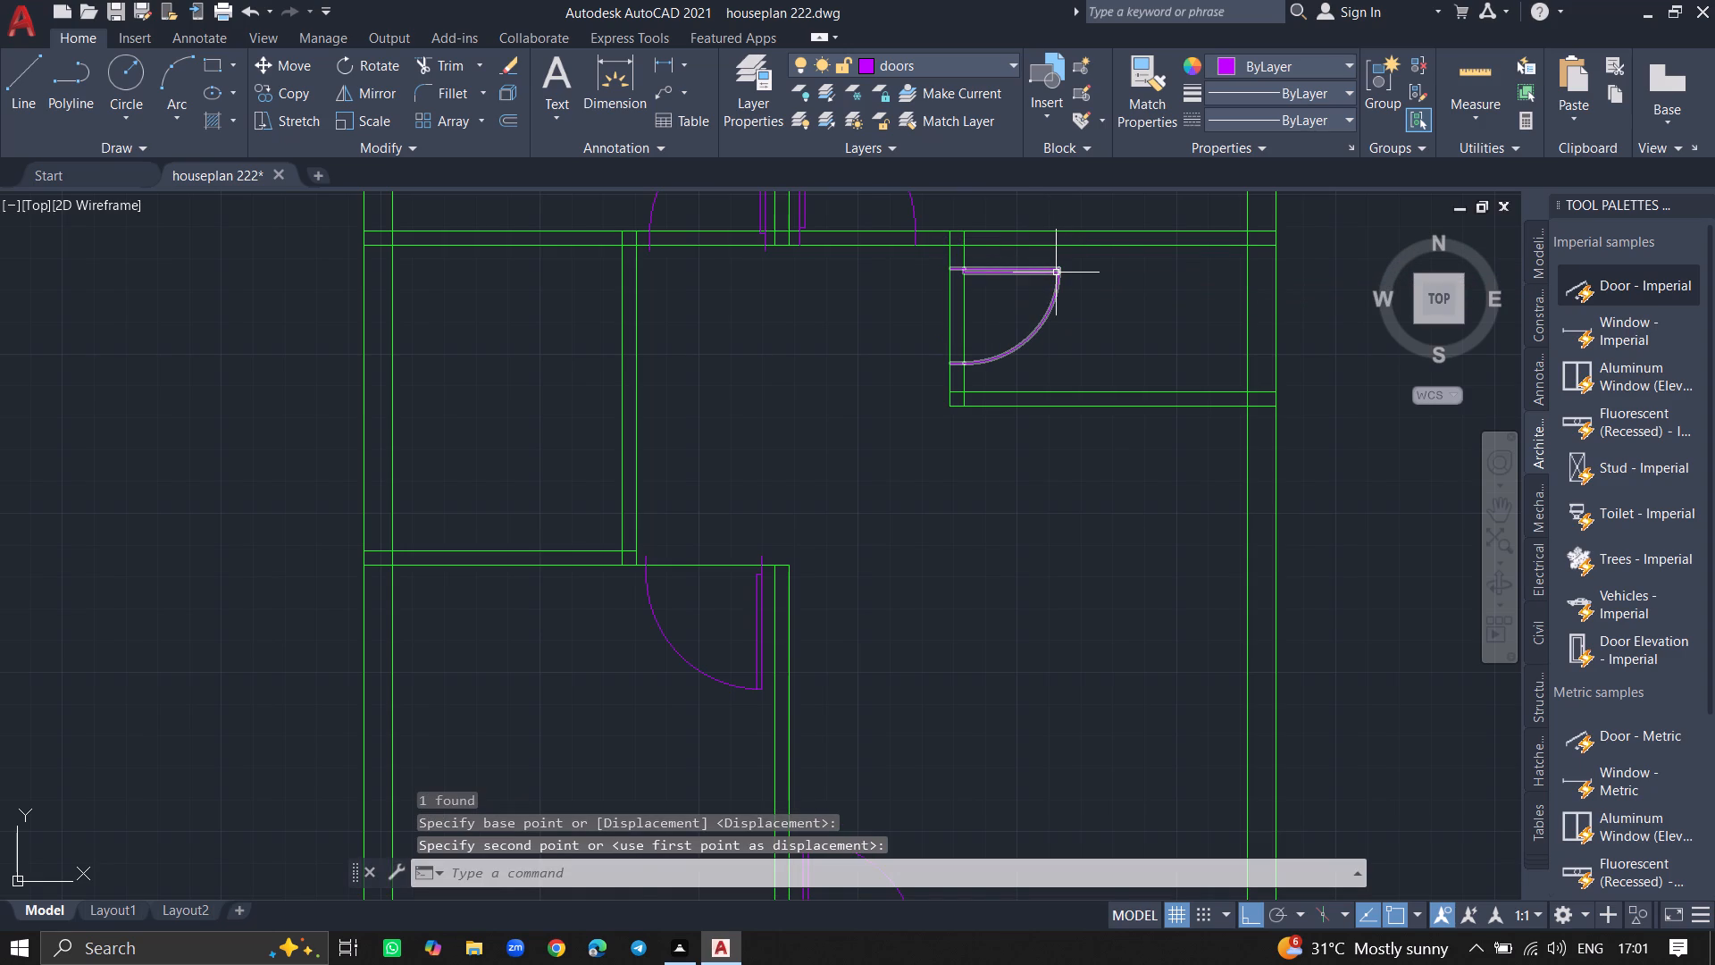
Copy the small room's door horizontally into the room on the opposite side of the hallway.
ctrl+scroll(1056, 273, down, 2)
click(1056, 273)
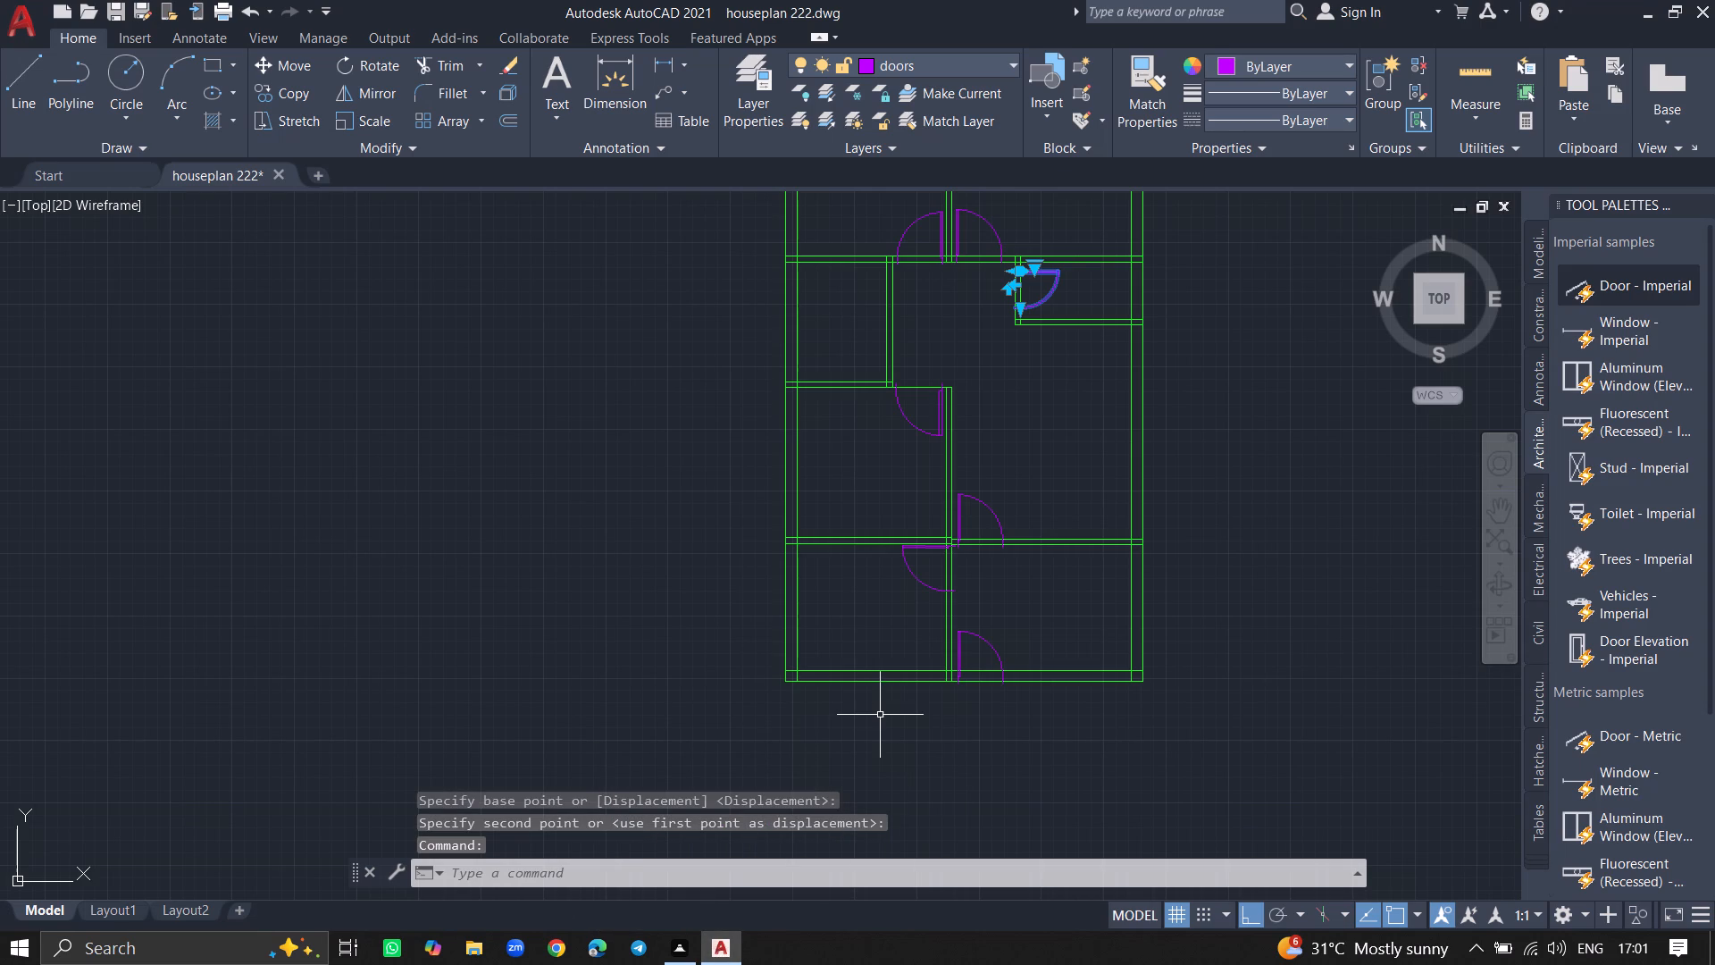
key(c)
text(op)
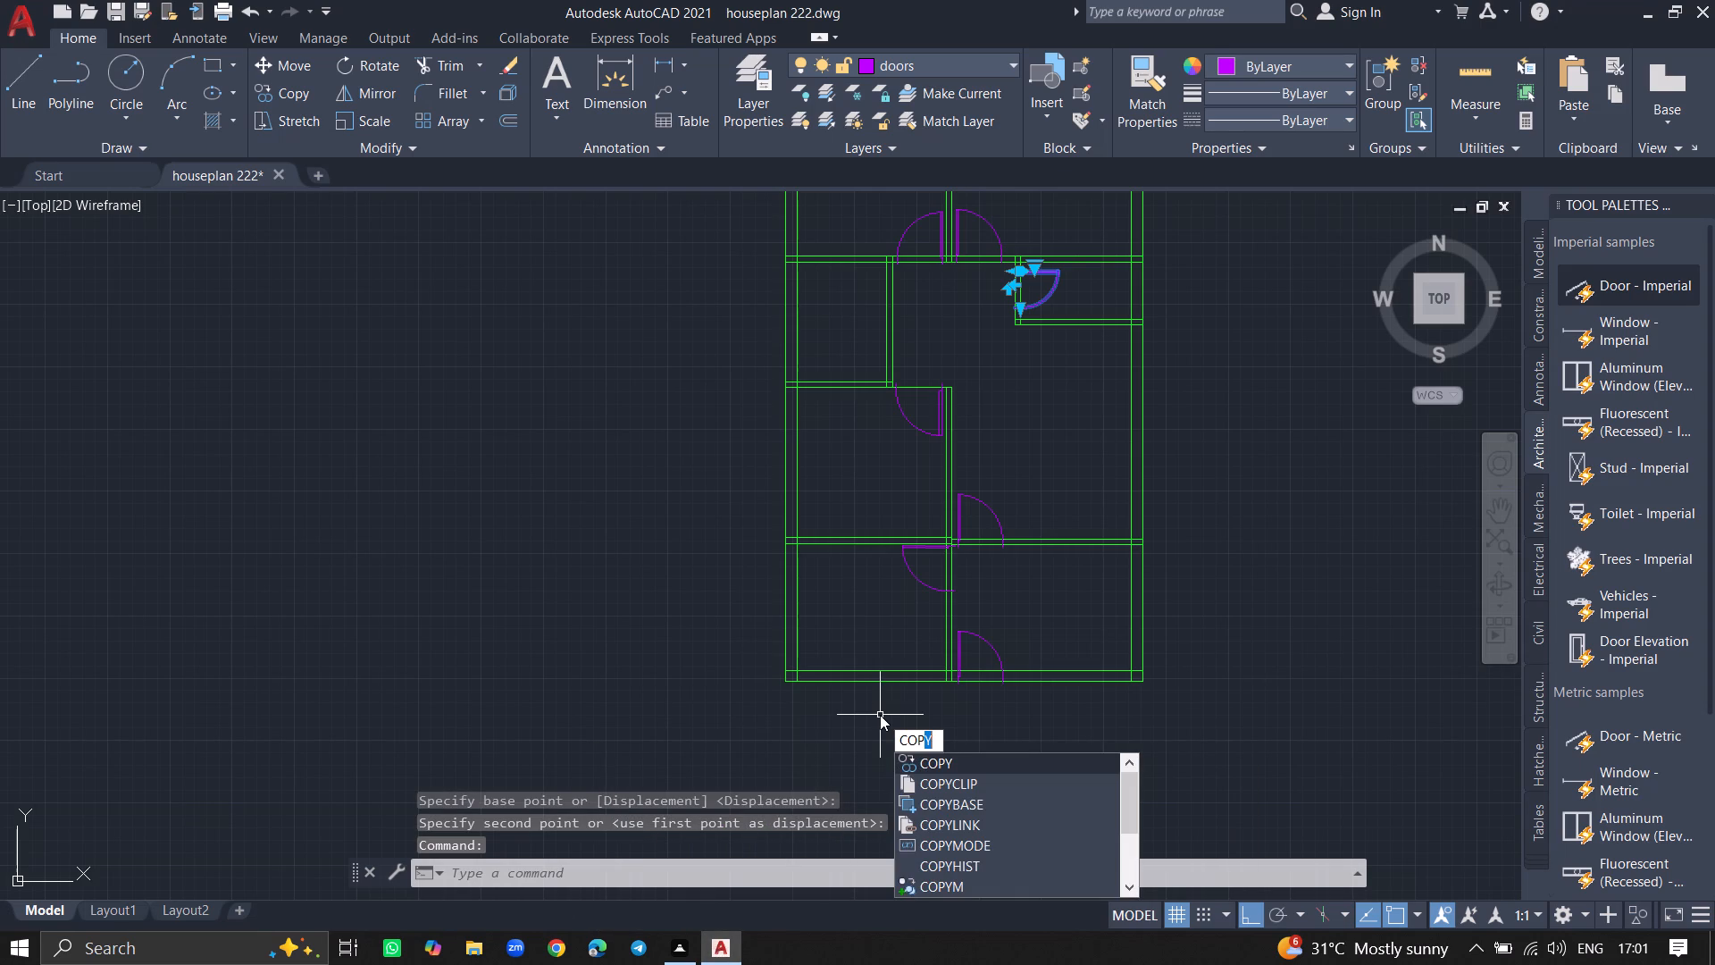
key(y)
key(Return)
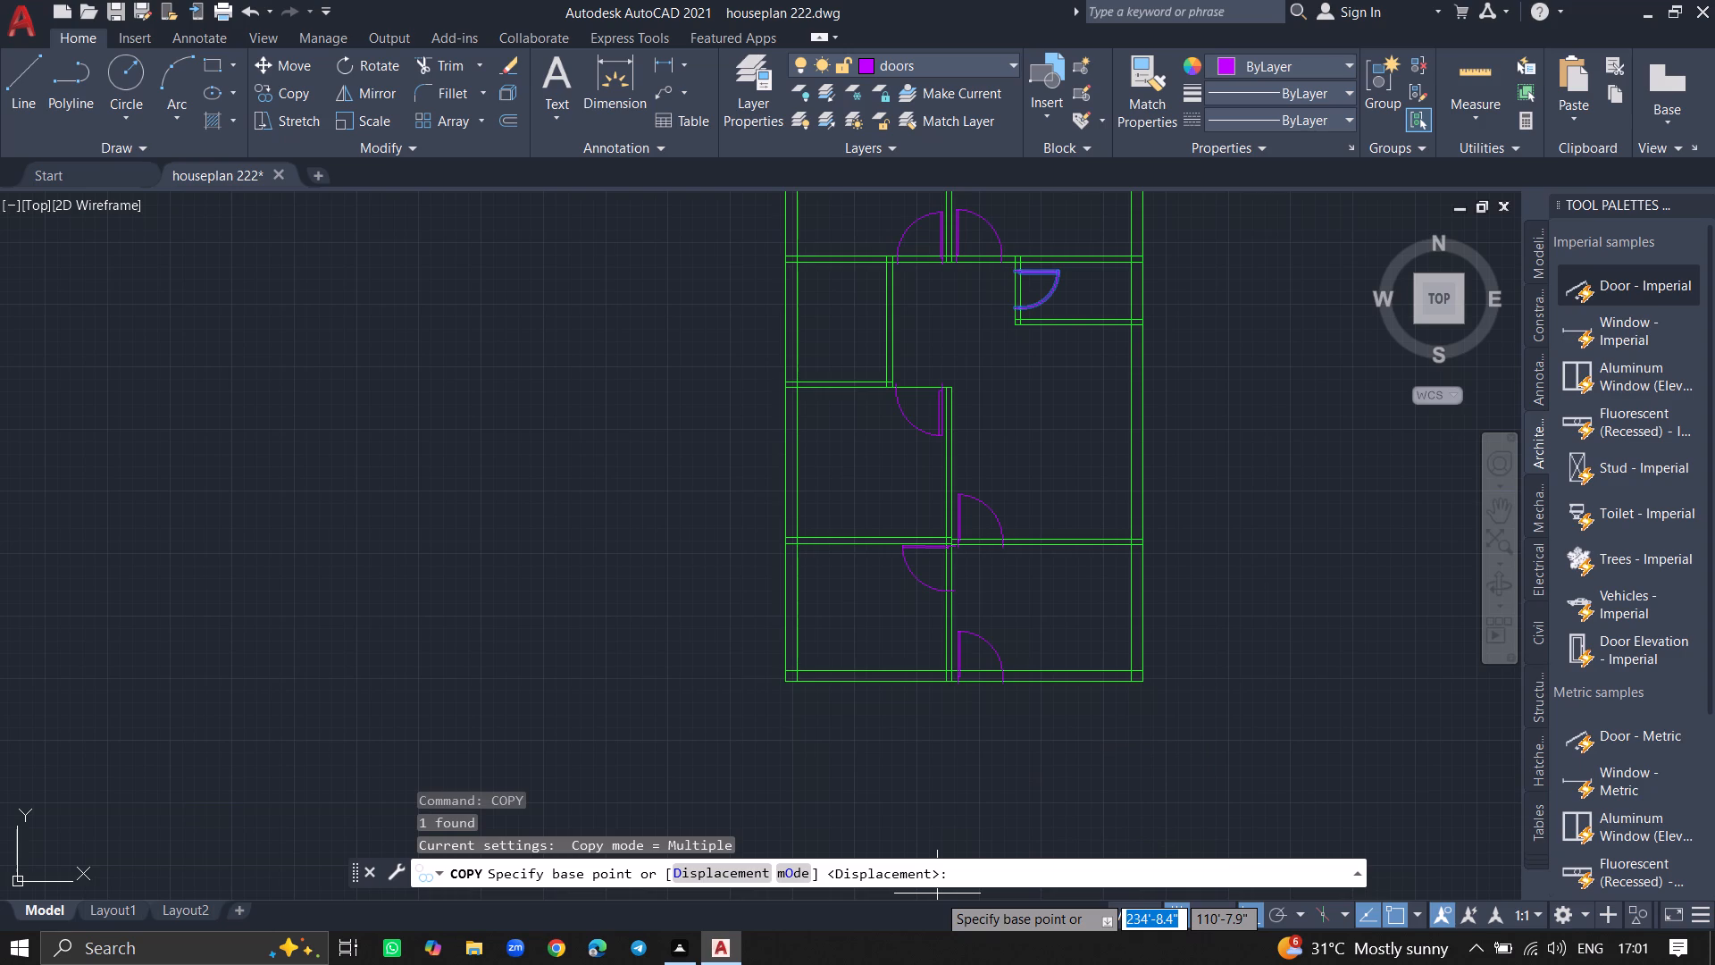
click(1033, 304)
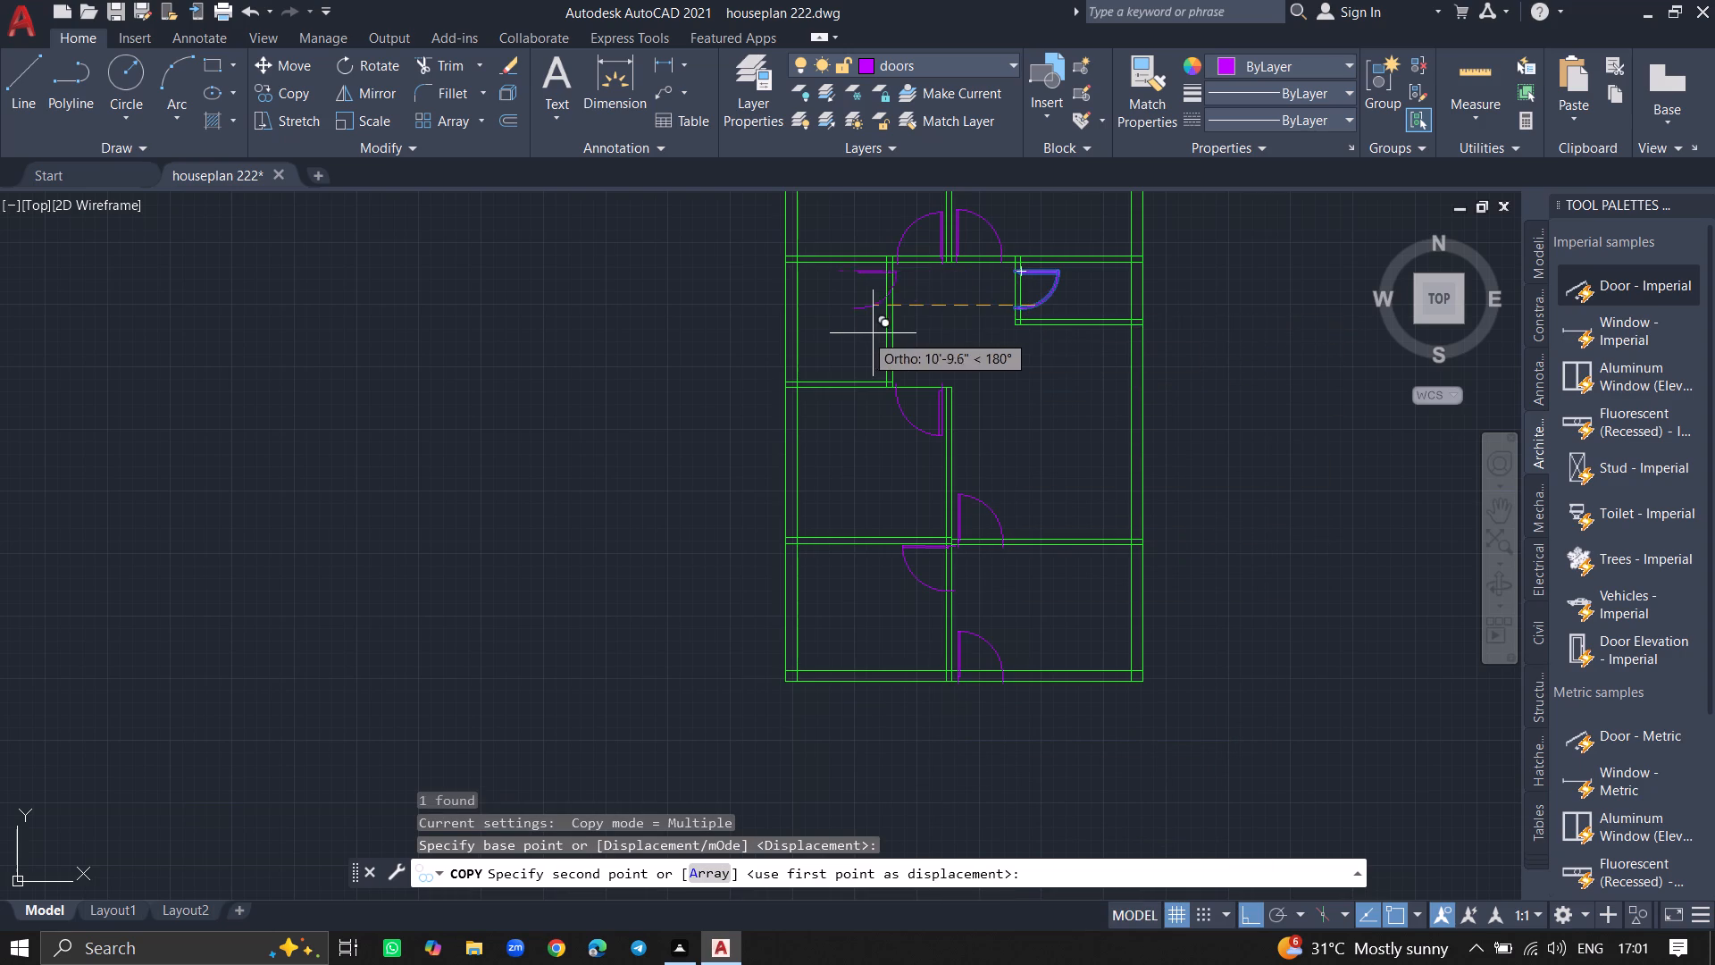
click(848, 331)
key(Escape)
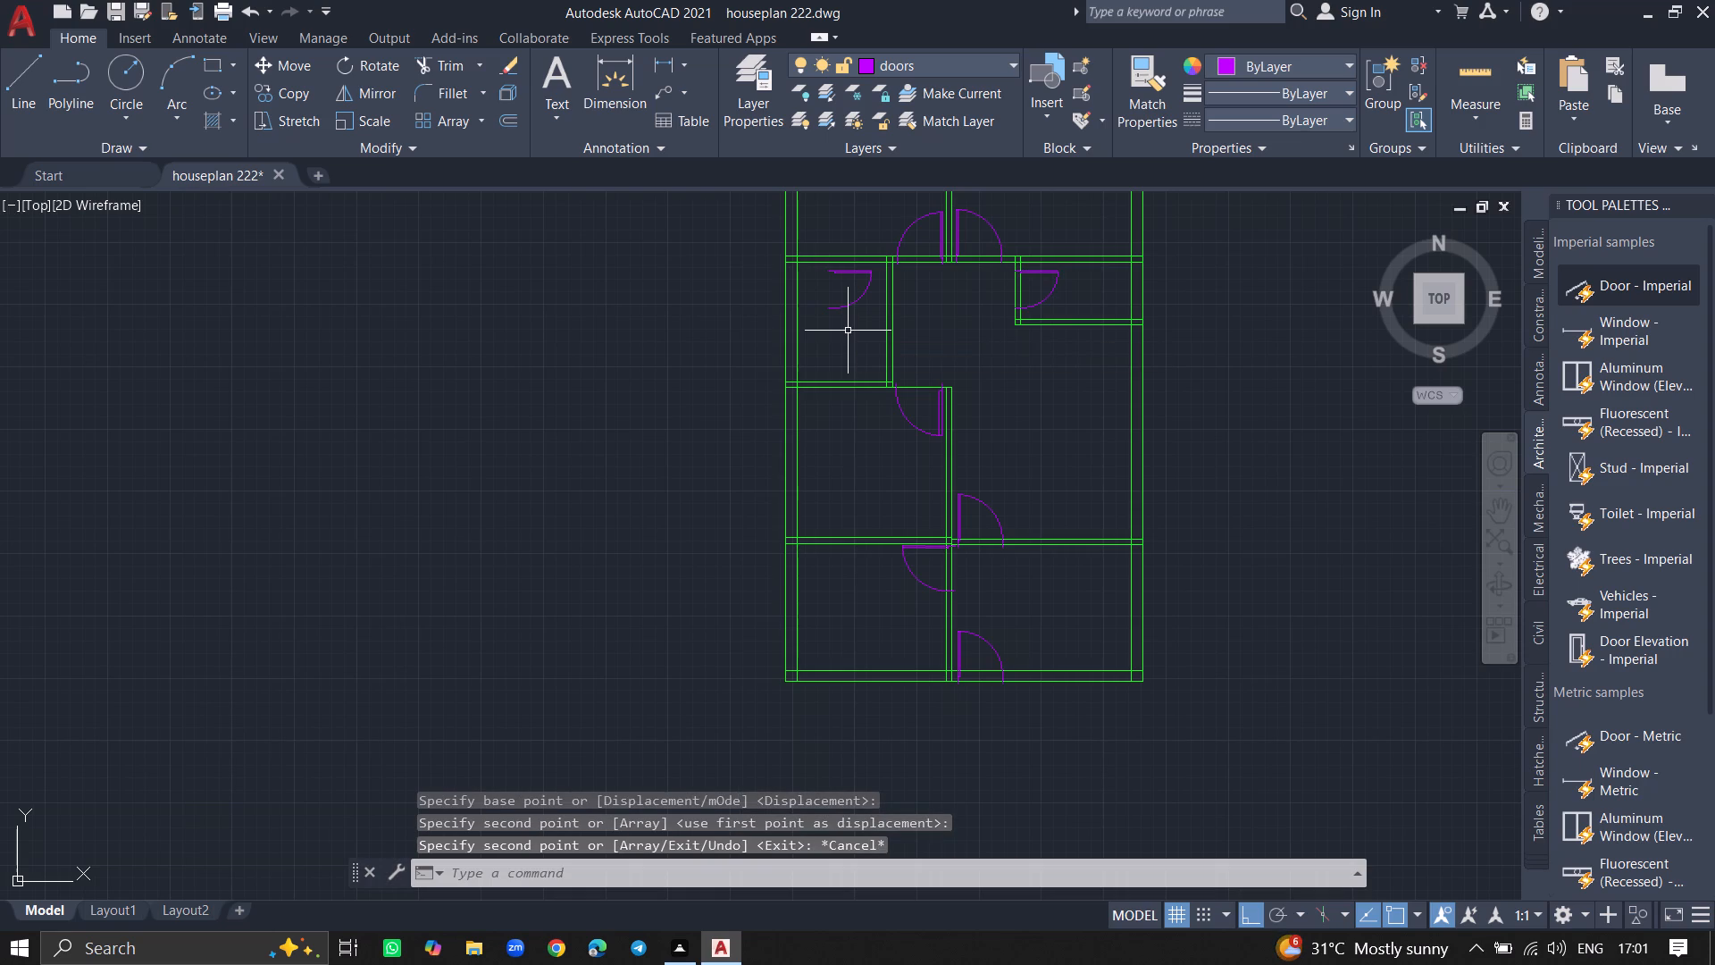
Save the house plan drawing.
key(ctrl+s)
key(ctrl+s)
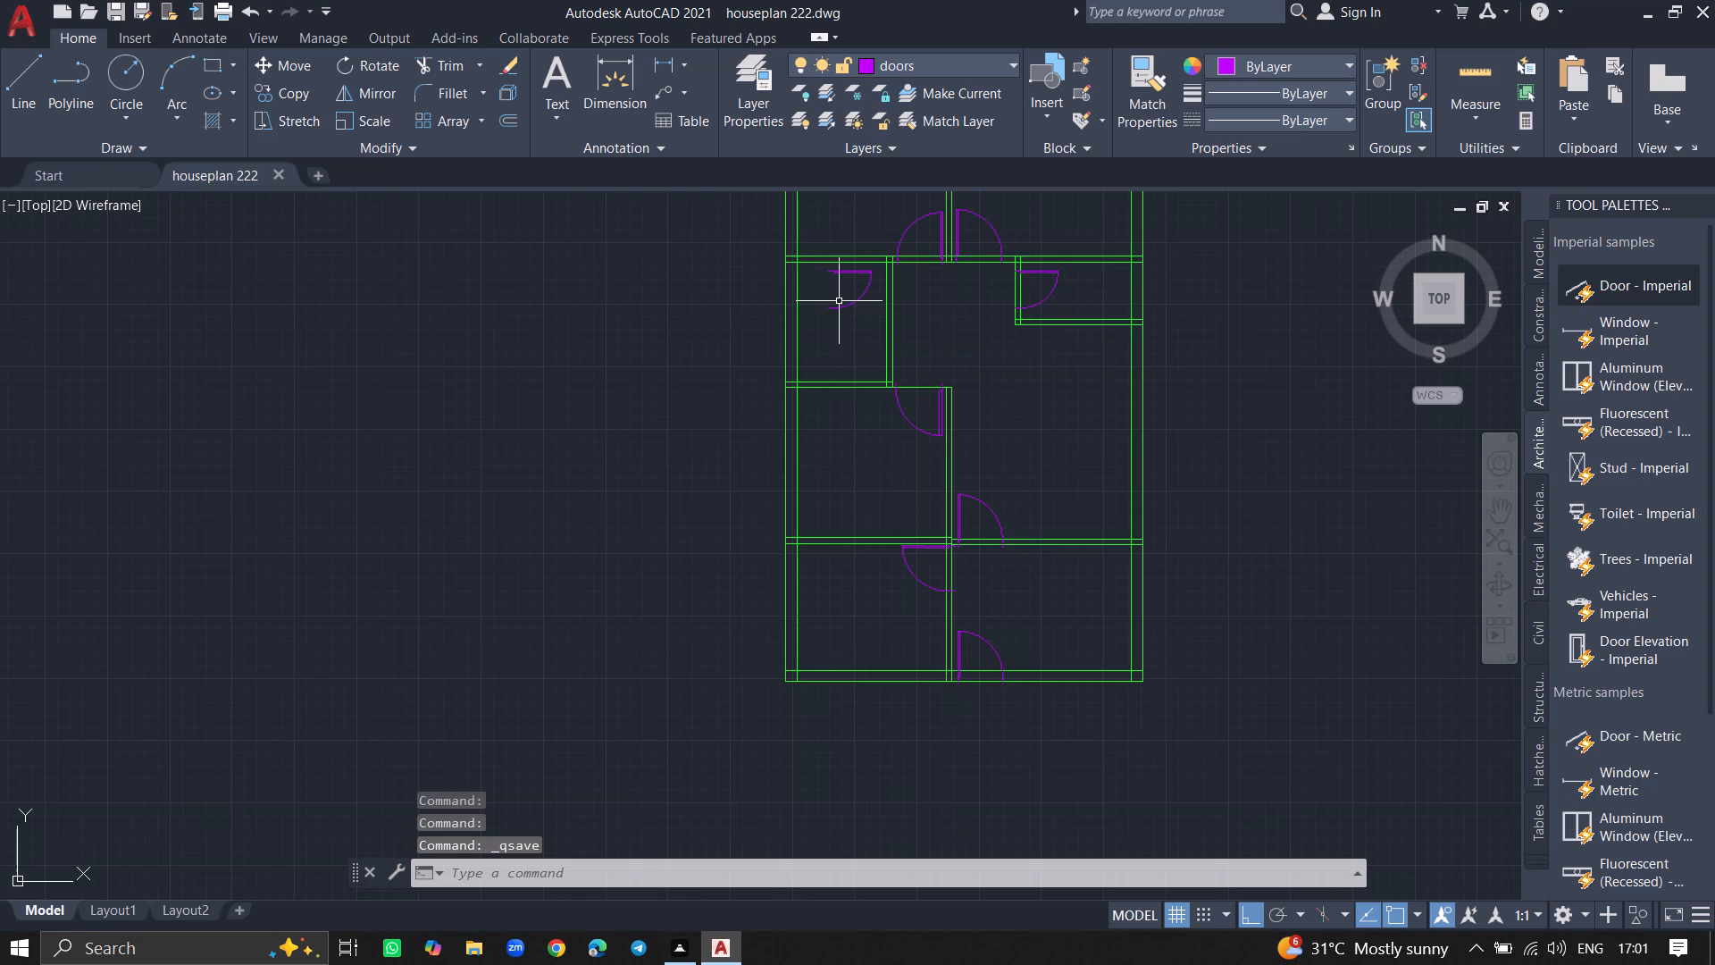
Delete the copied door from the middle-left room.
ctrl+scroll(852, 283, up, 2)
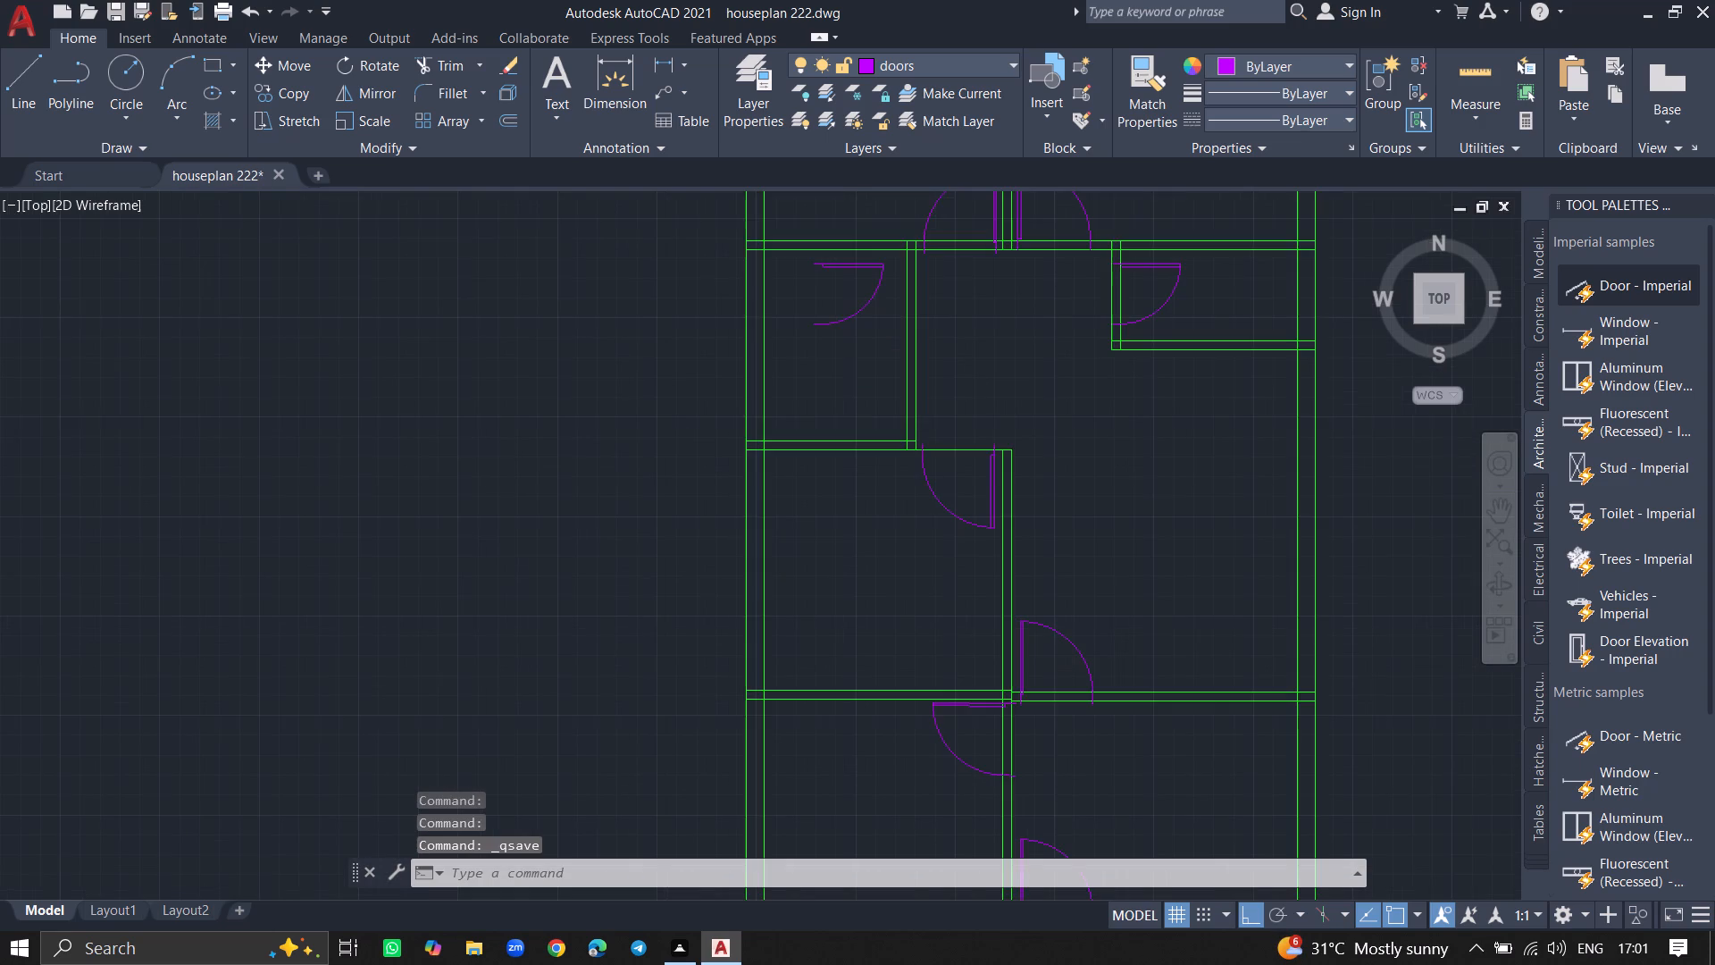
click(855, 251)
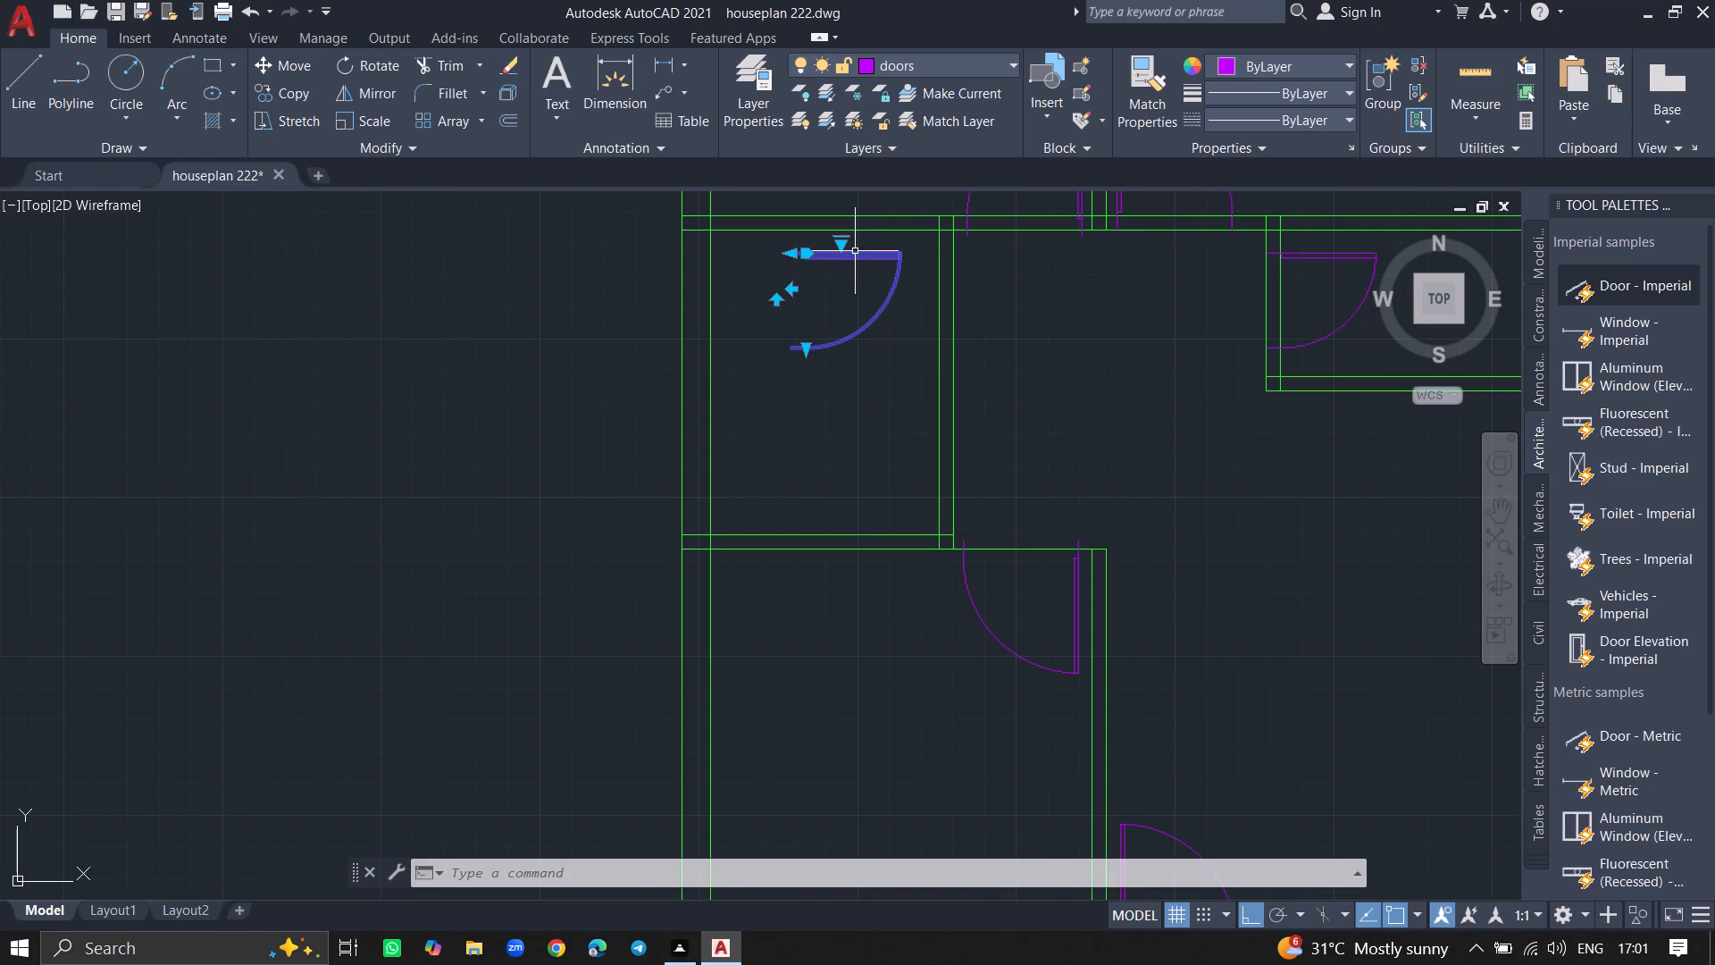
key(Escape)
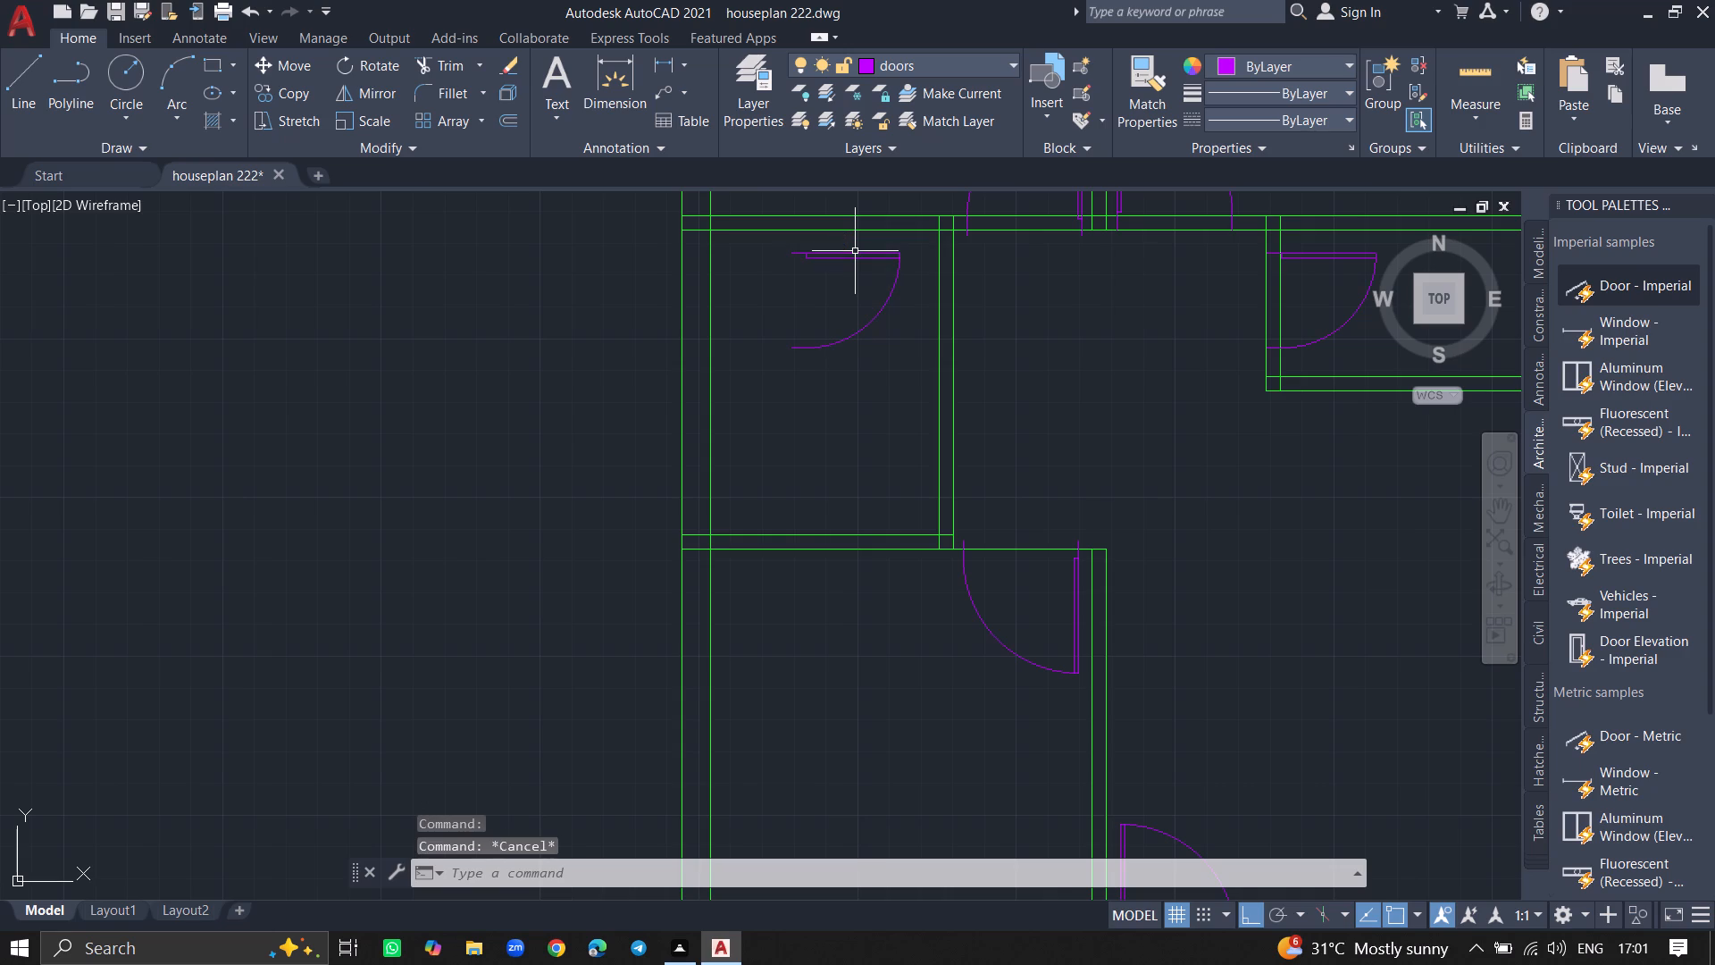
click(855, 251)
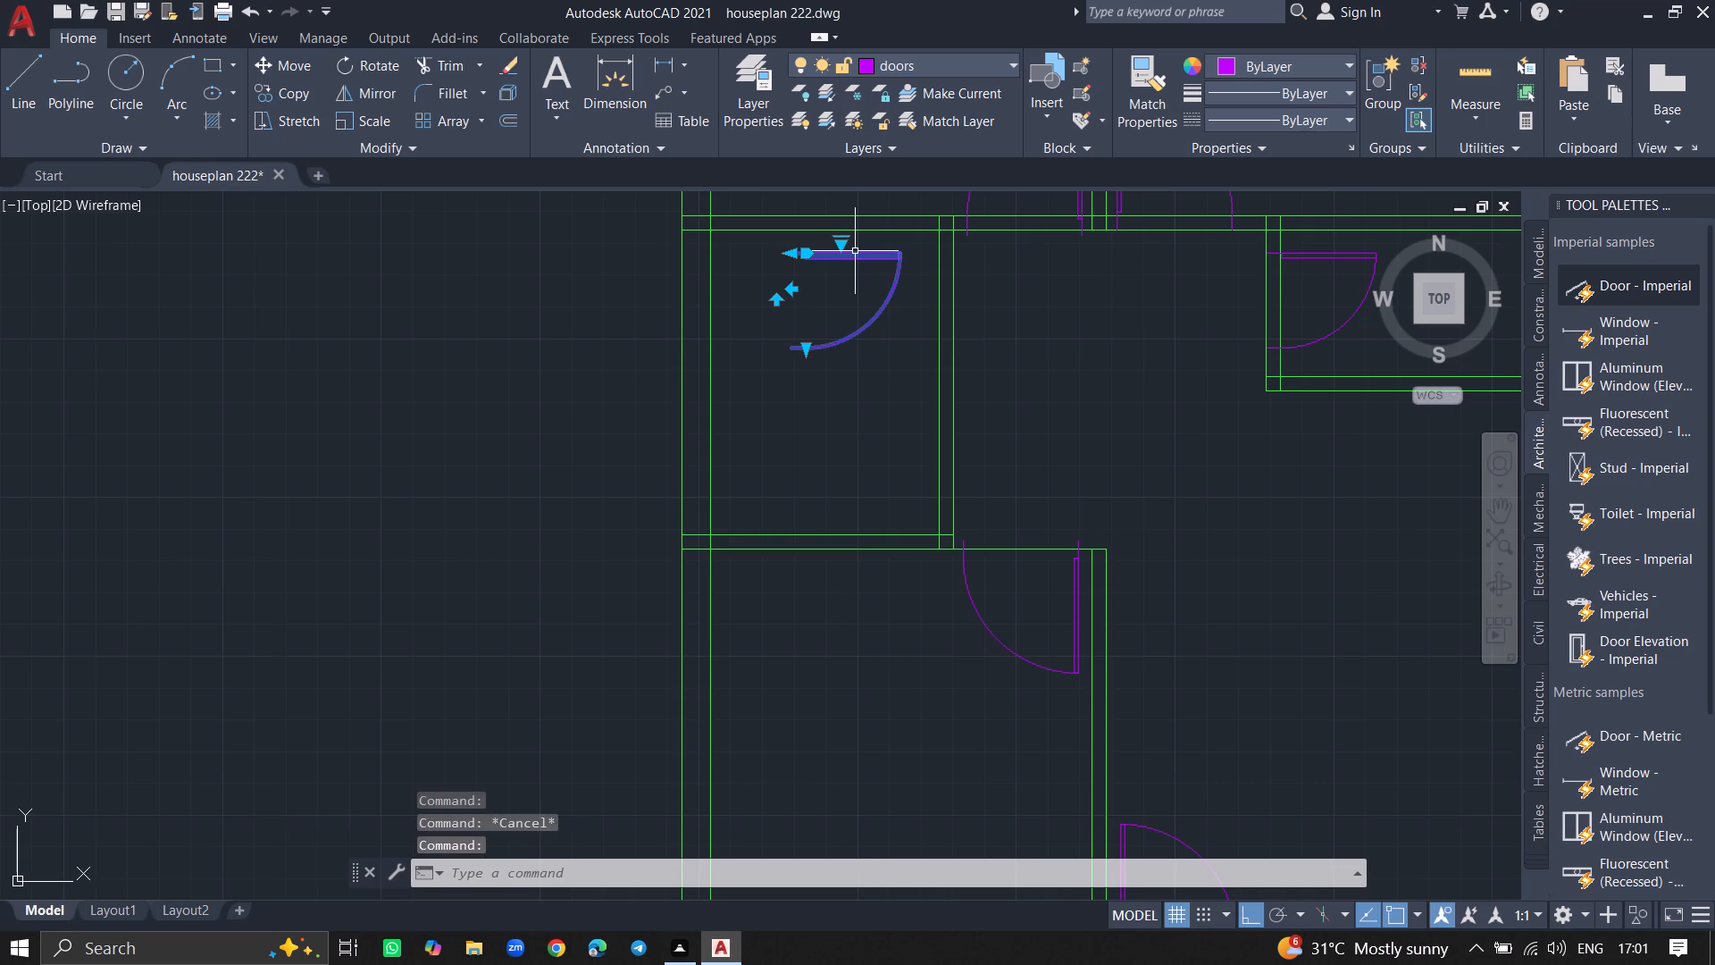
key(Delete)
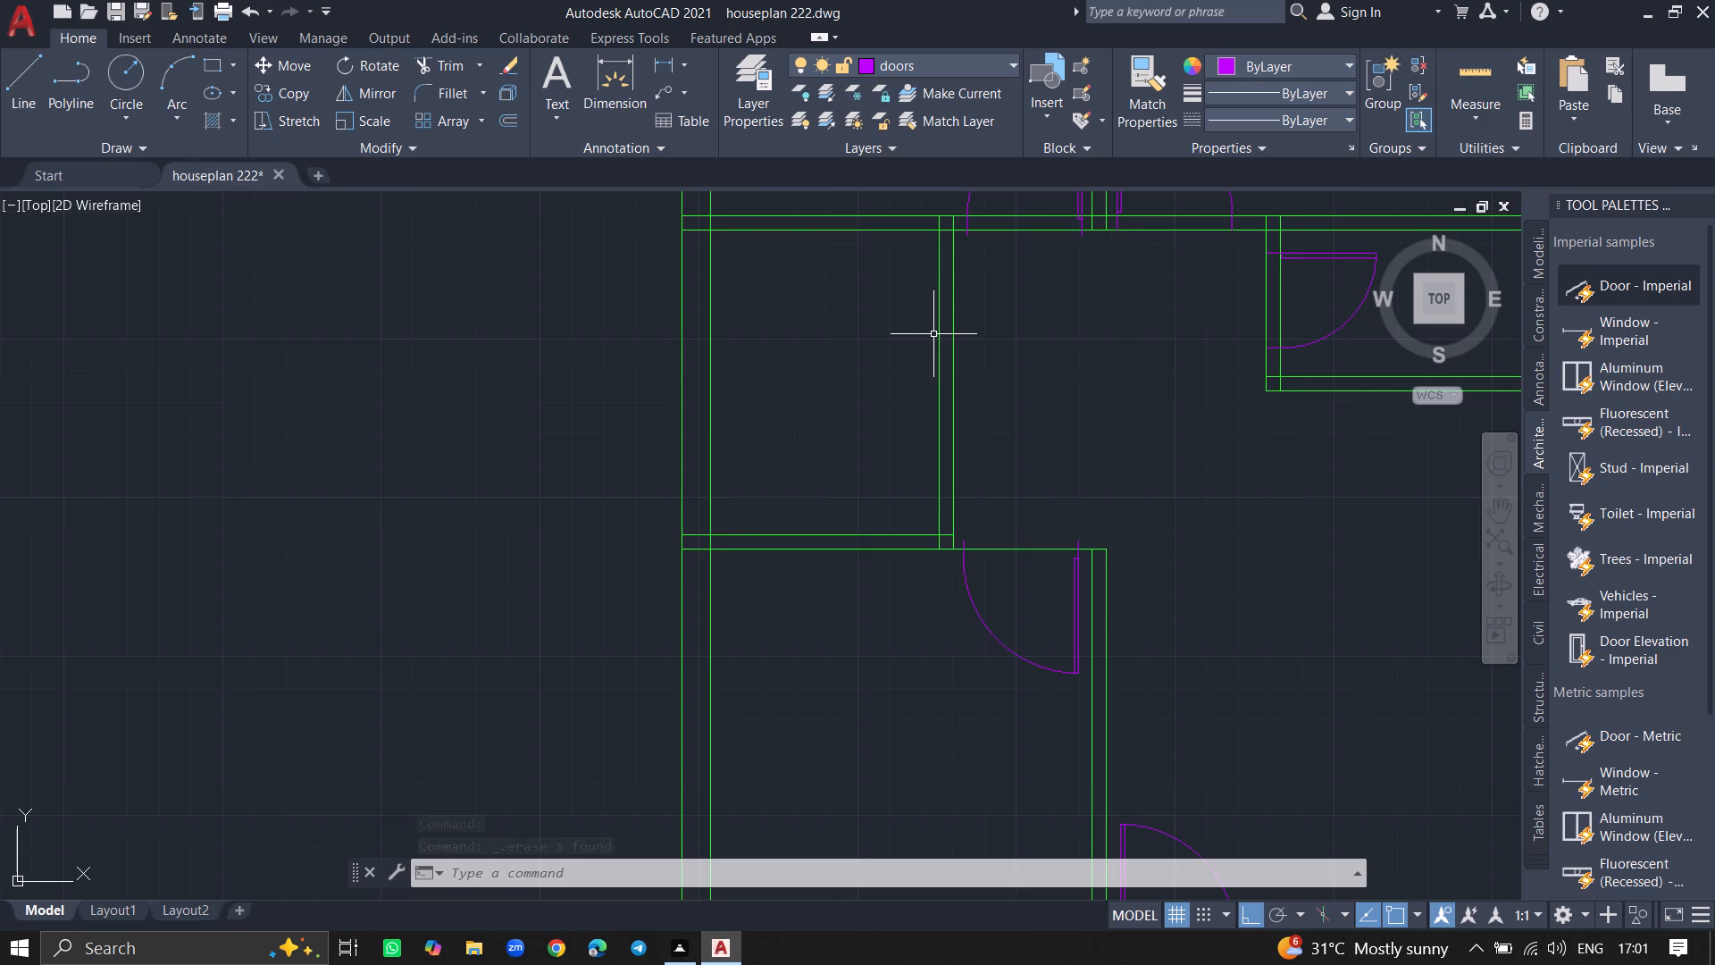
Make walls the current layer.
key(l)
key(Return)
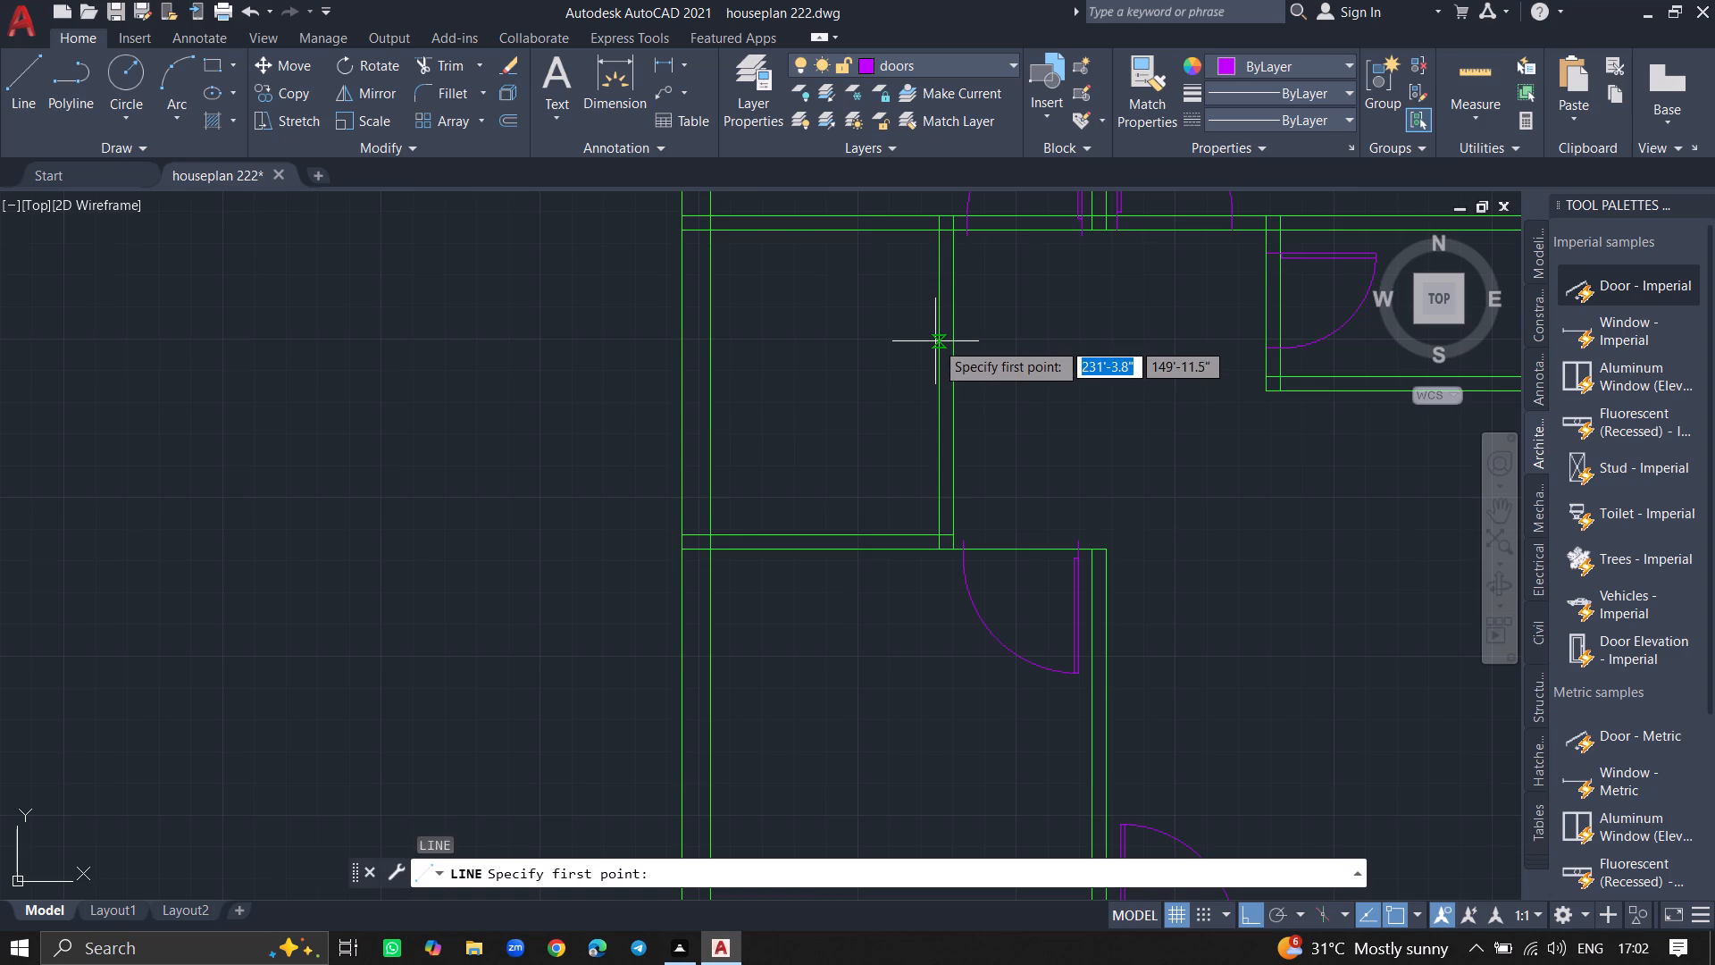
double_click(750, 112)
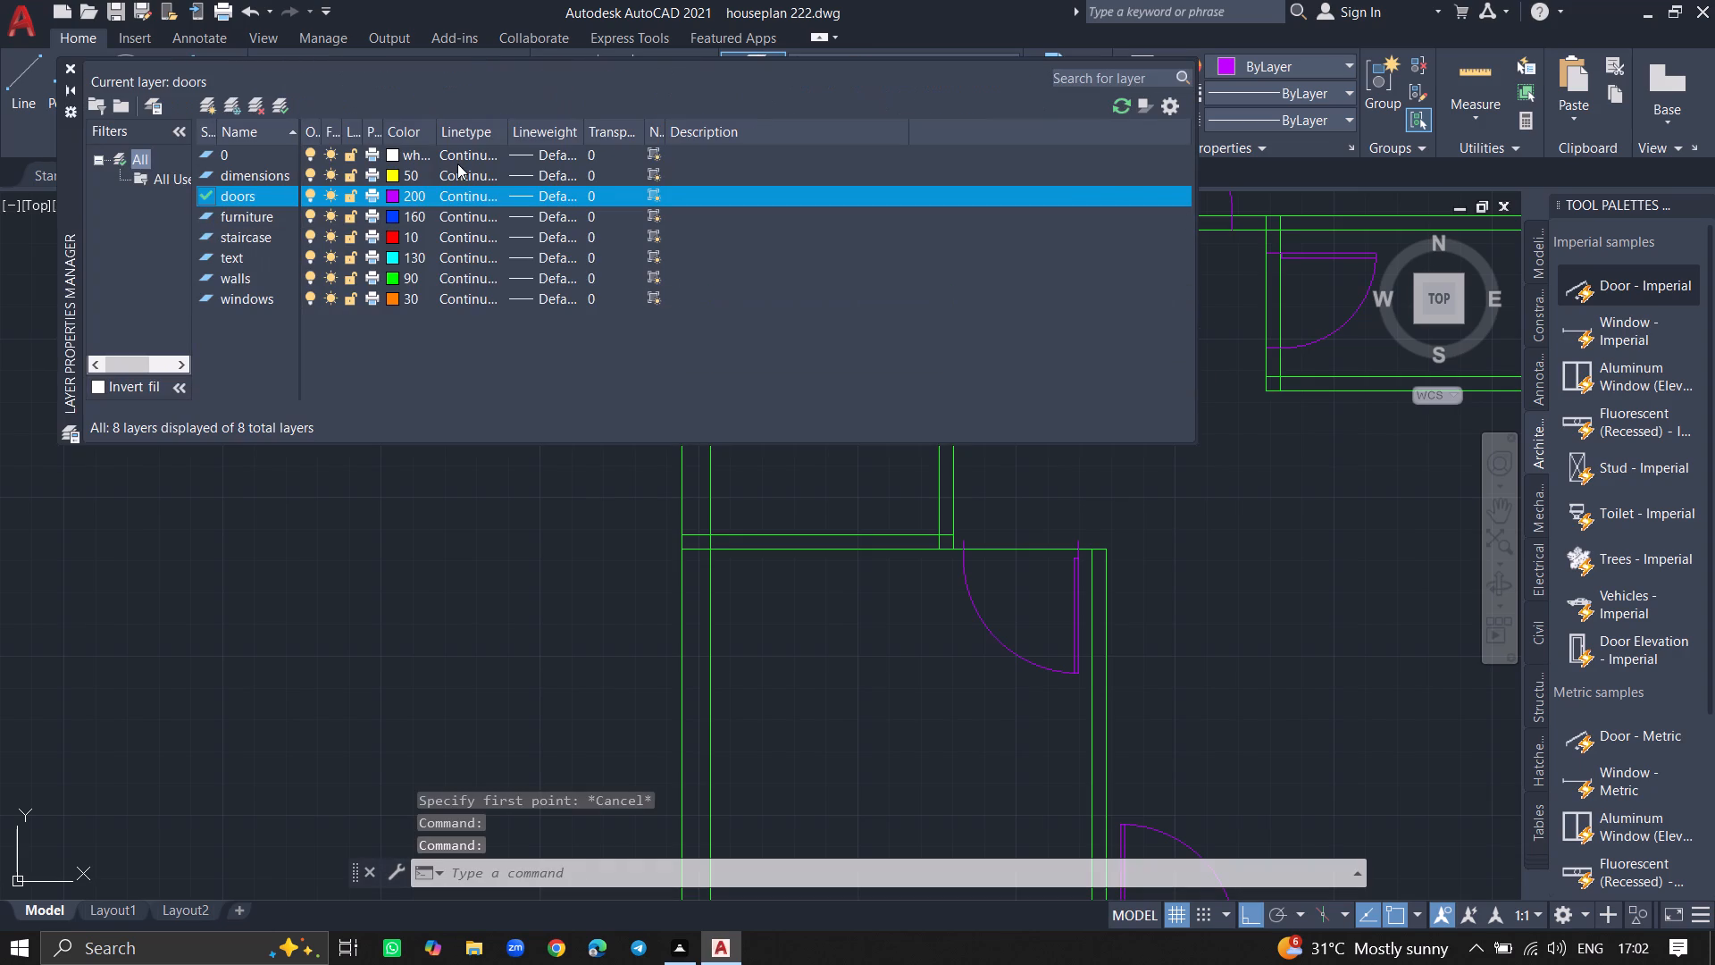
double_click(280, 275)
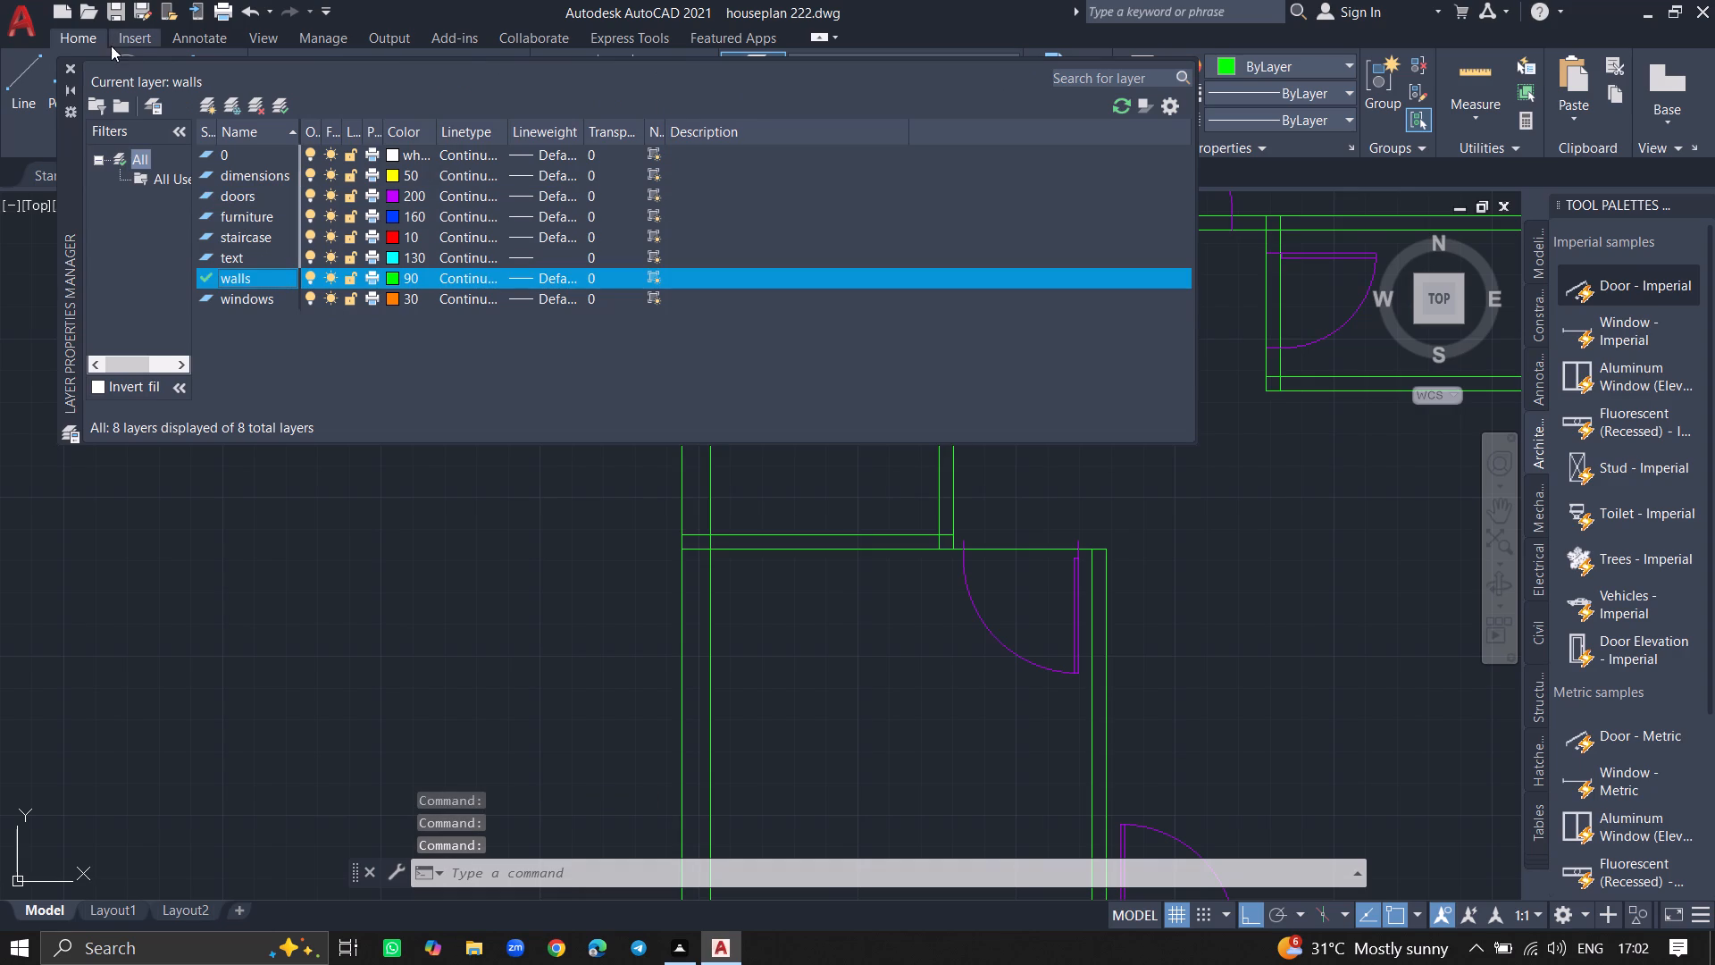
click(71, 71)
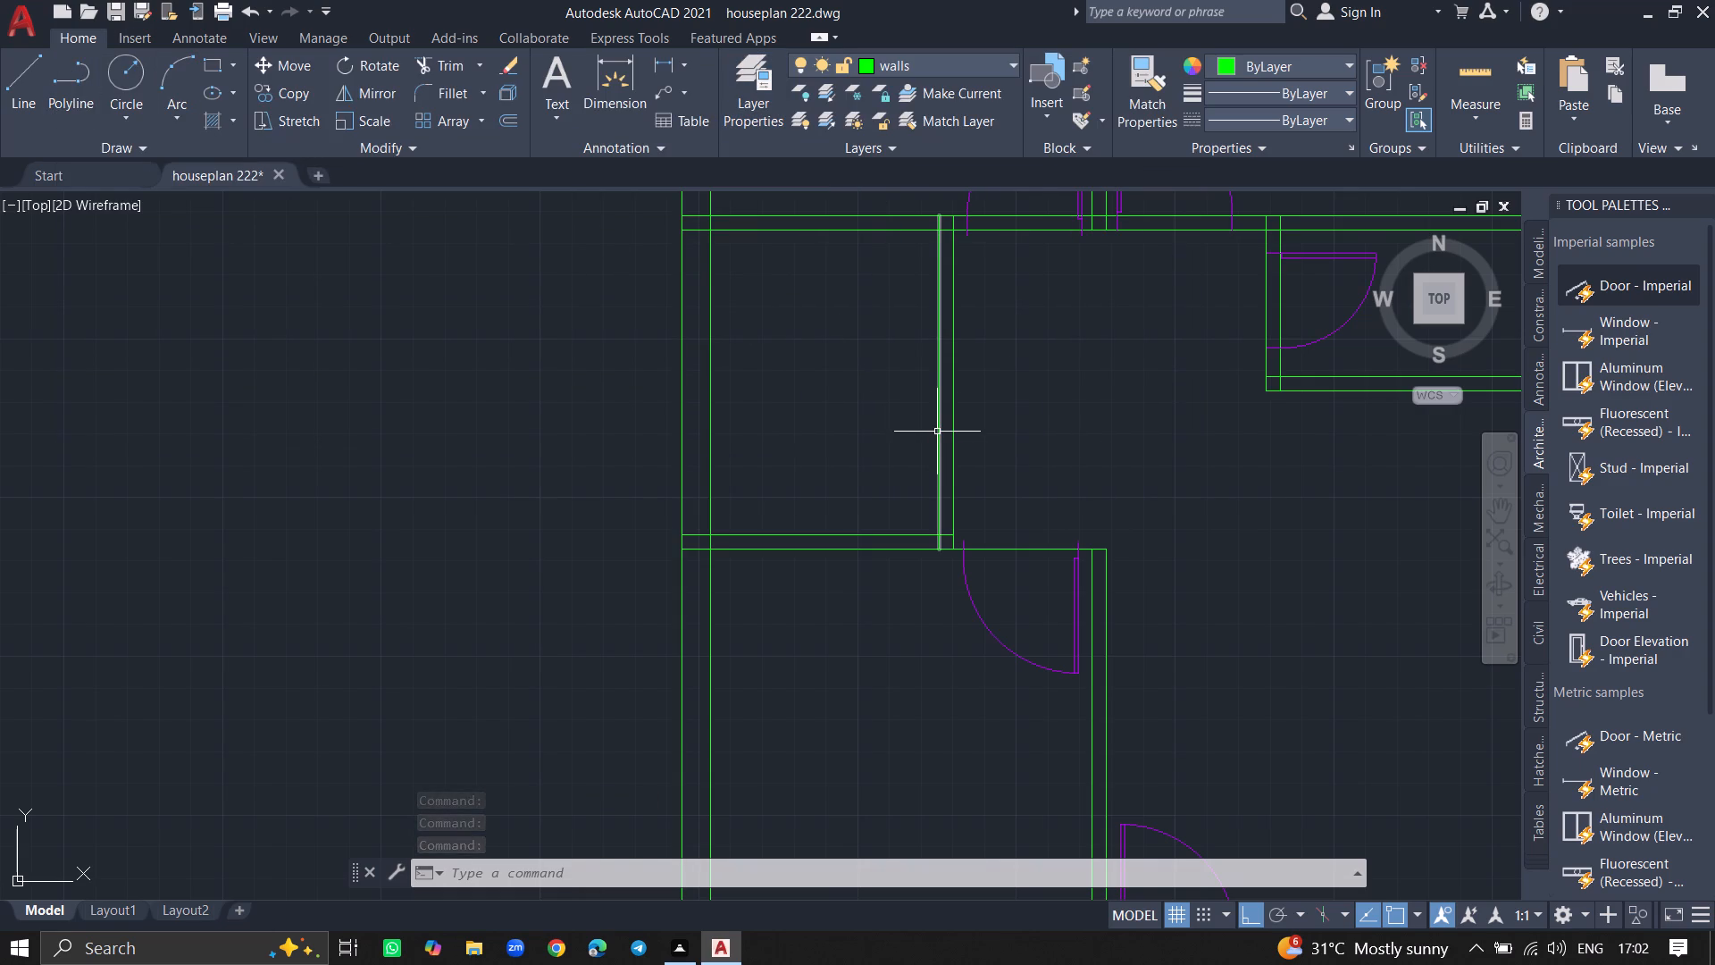
Draw two 4.5" lines across the middle-left room's east partition to mark both sides of an opening.
text(line)
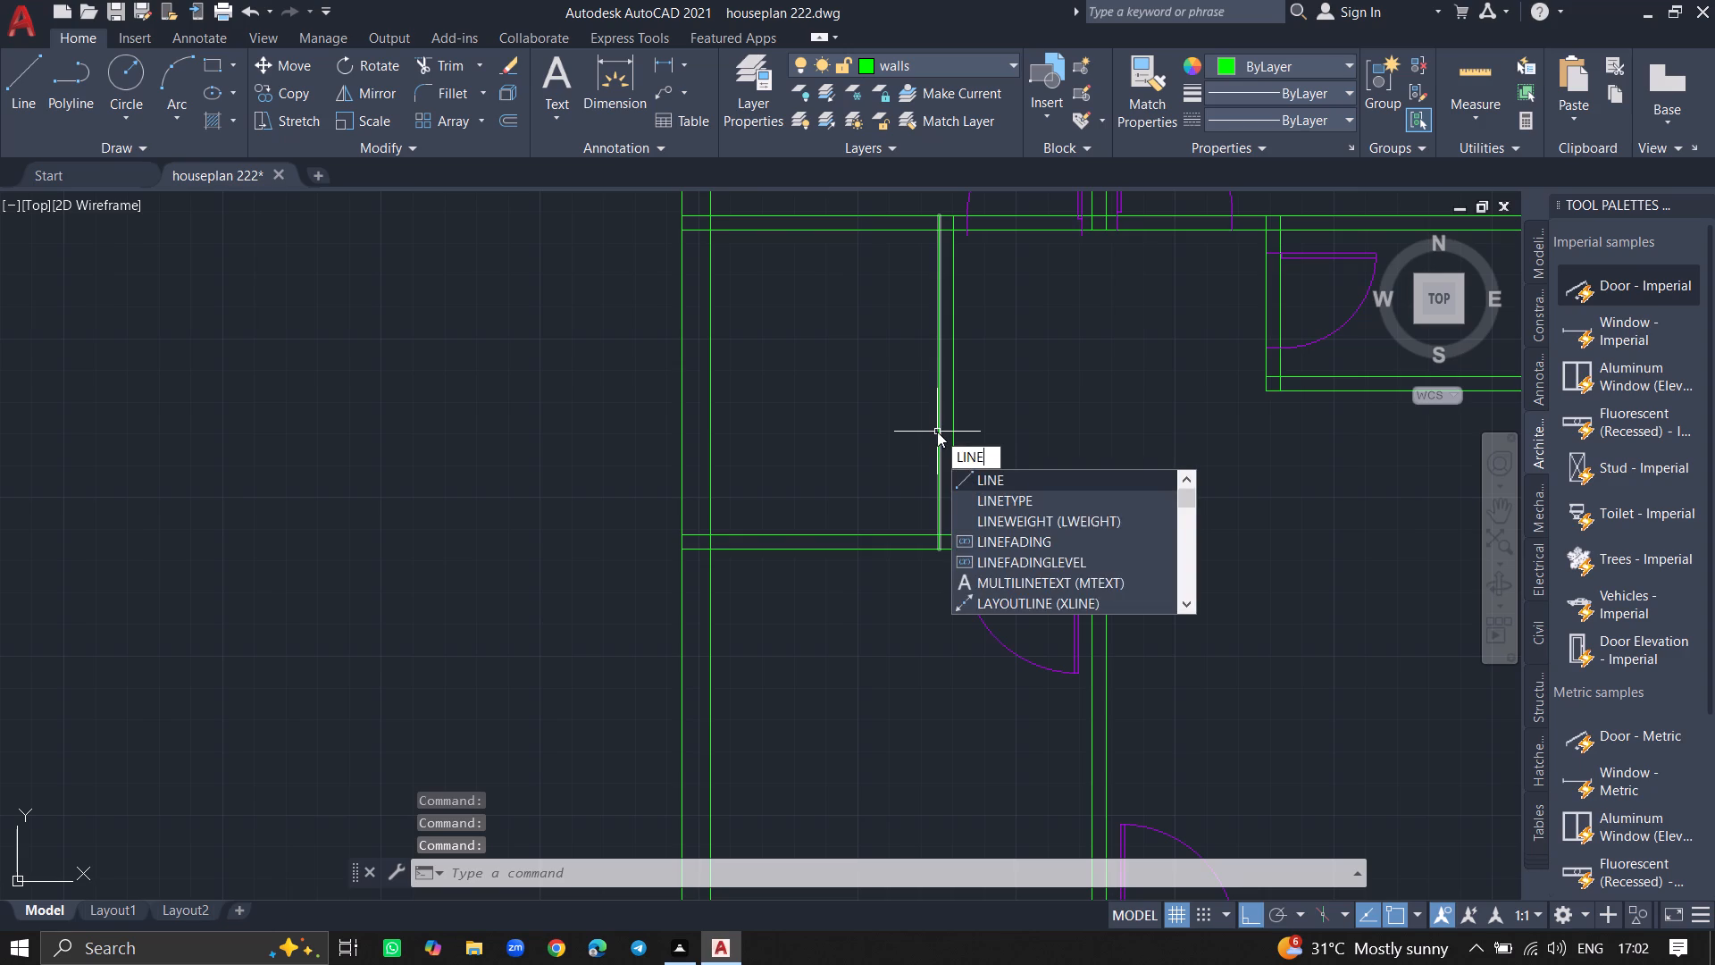
key(Return)
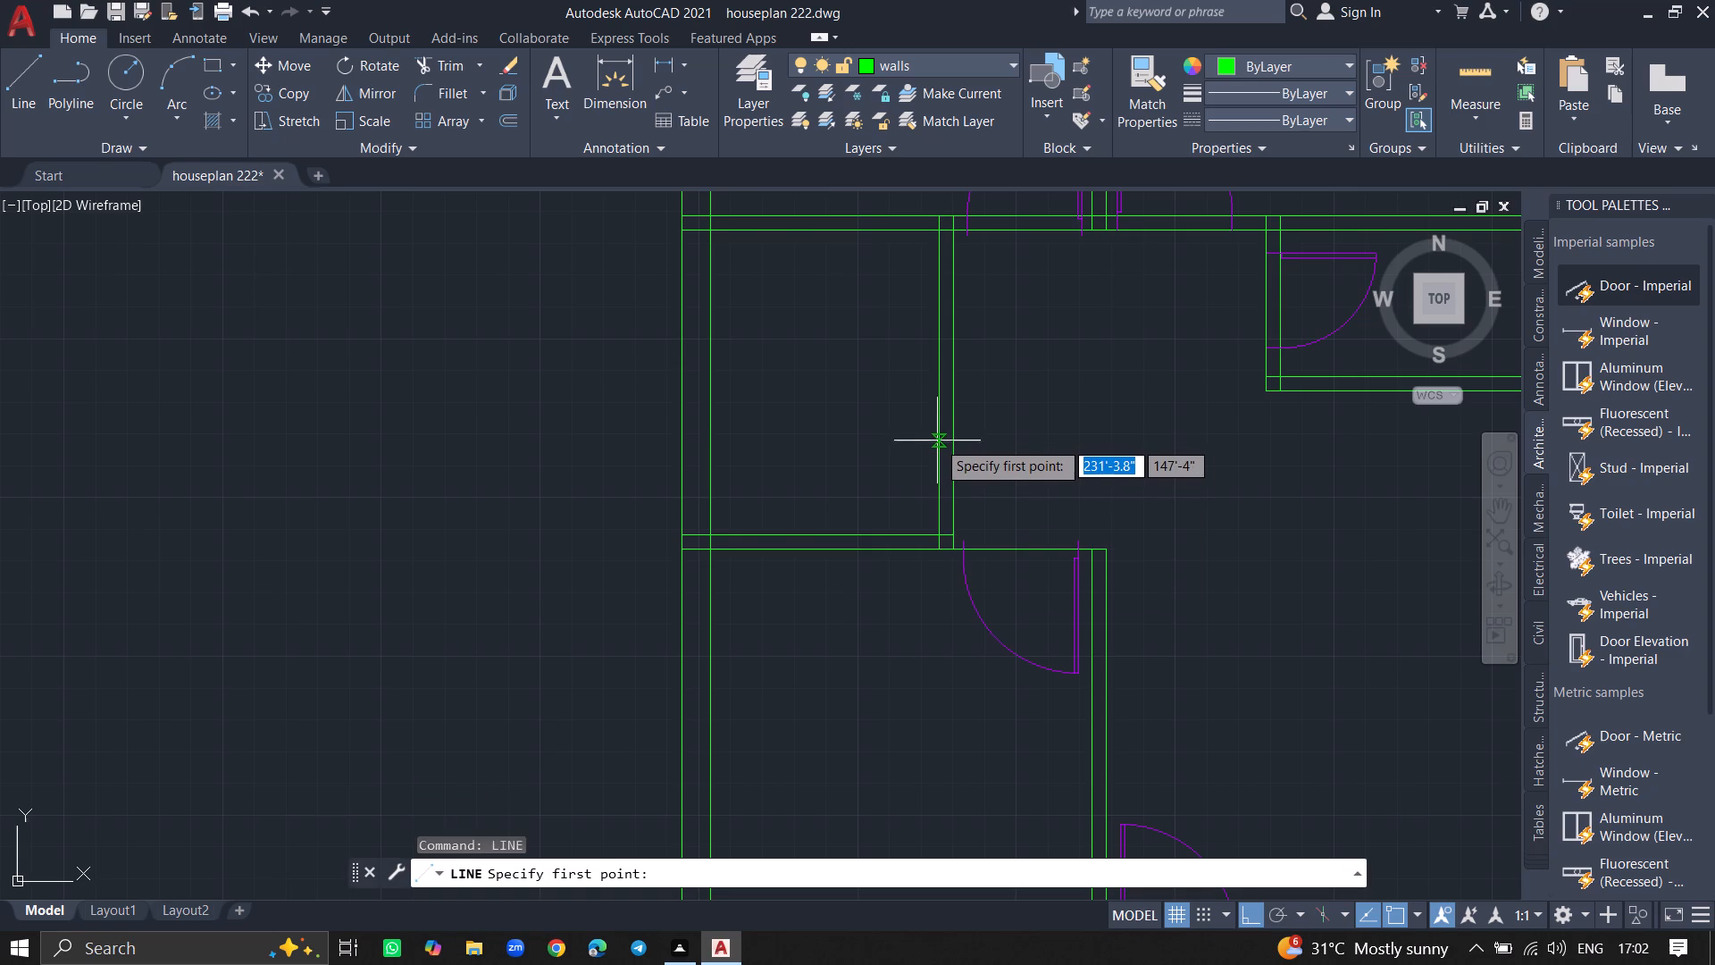
click(937, 441)
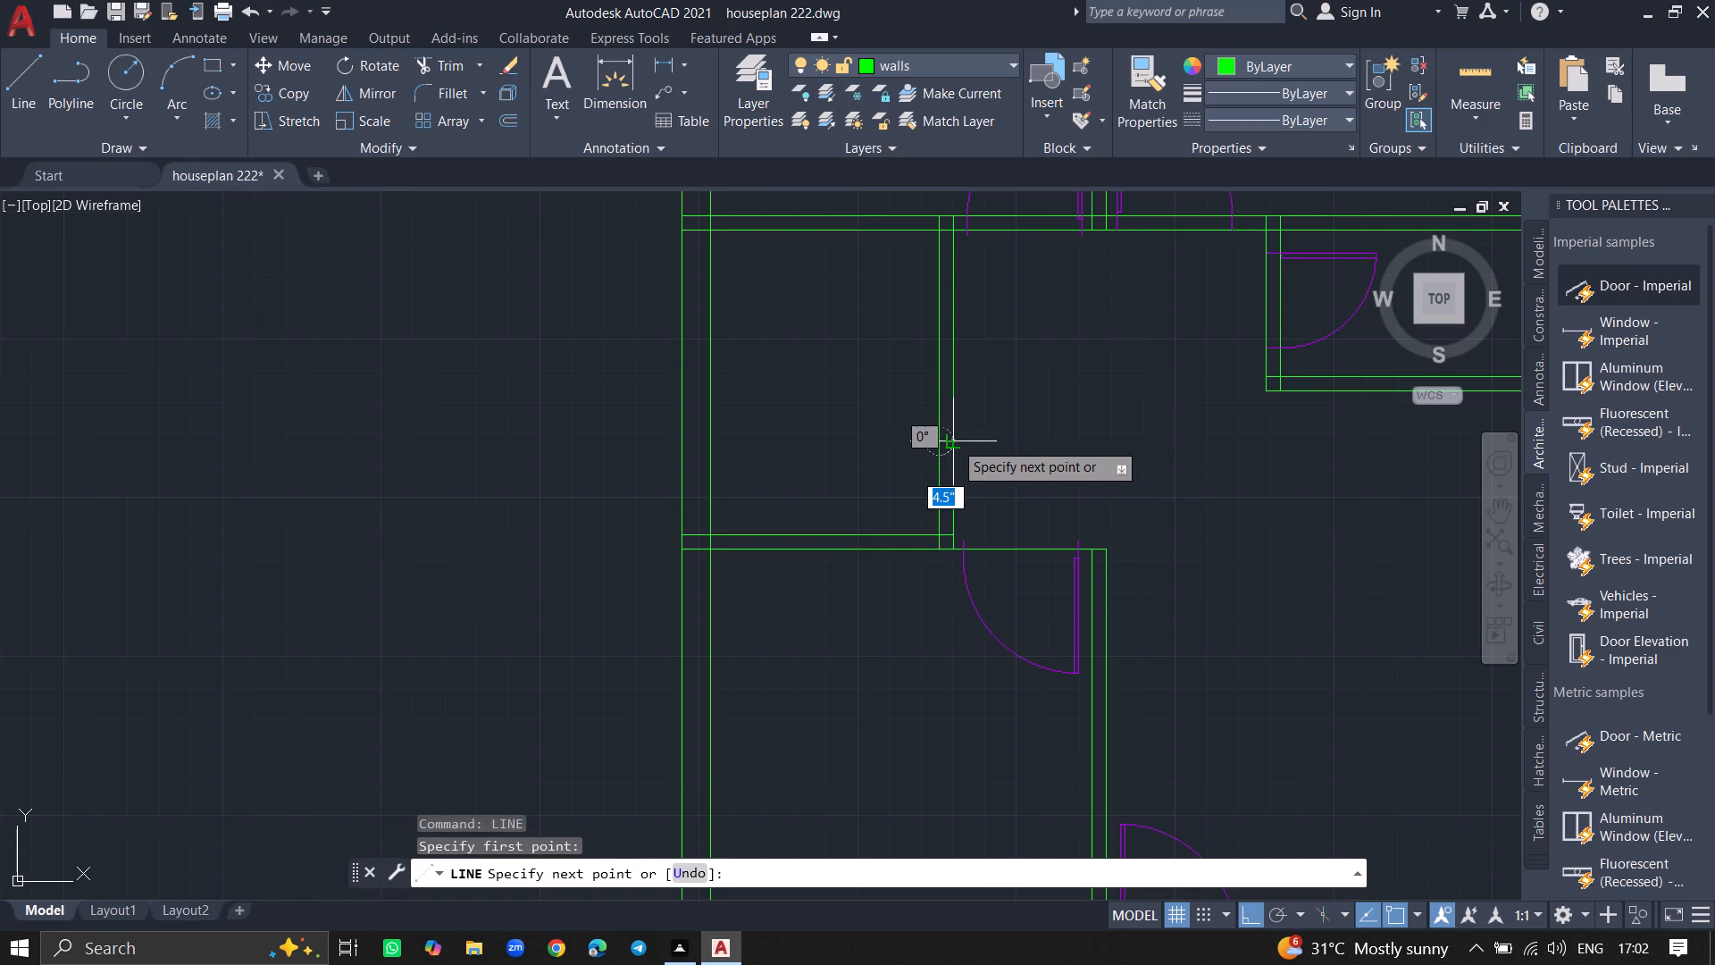
click(954, 441)
key(Return)
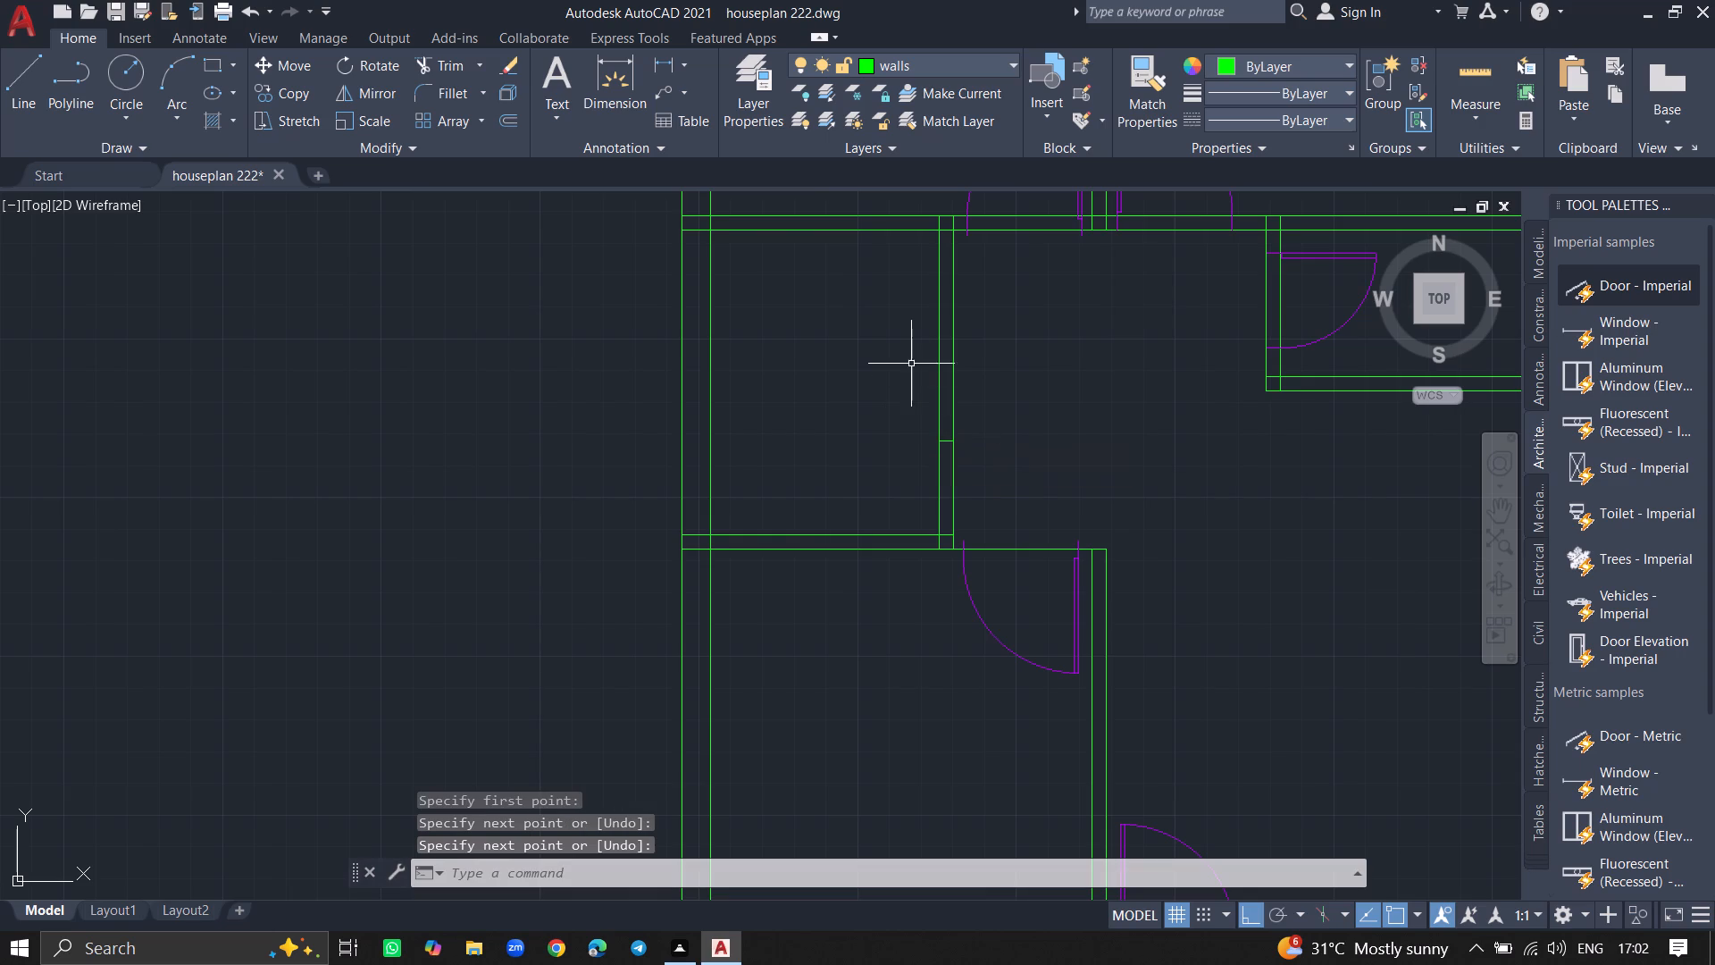
text(line)
key(Return)
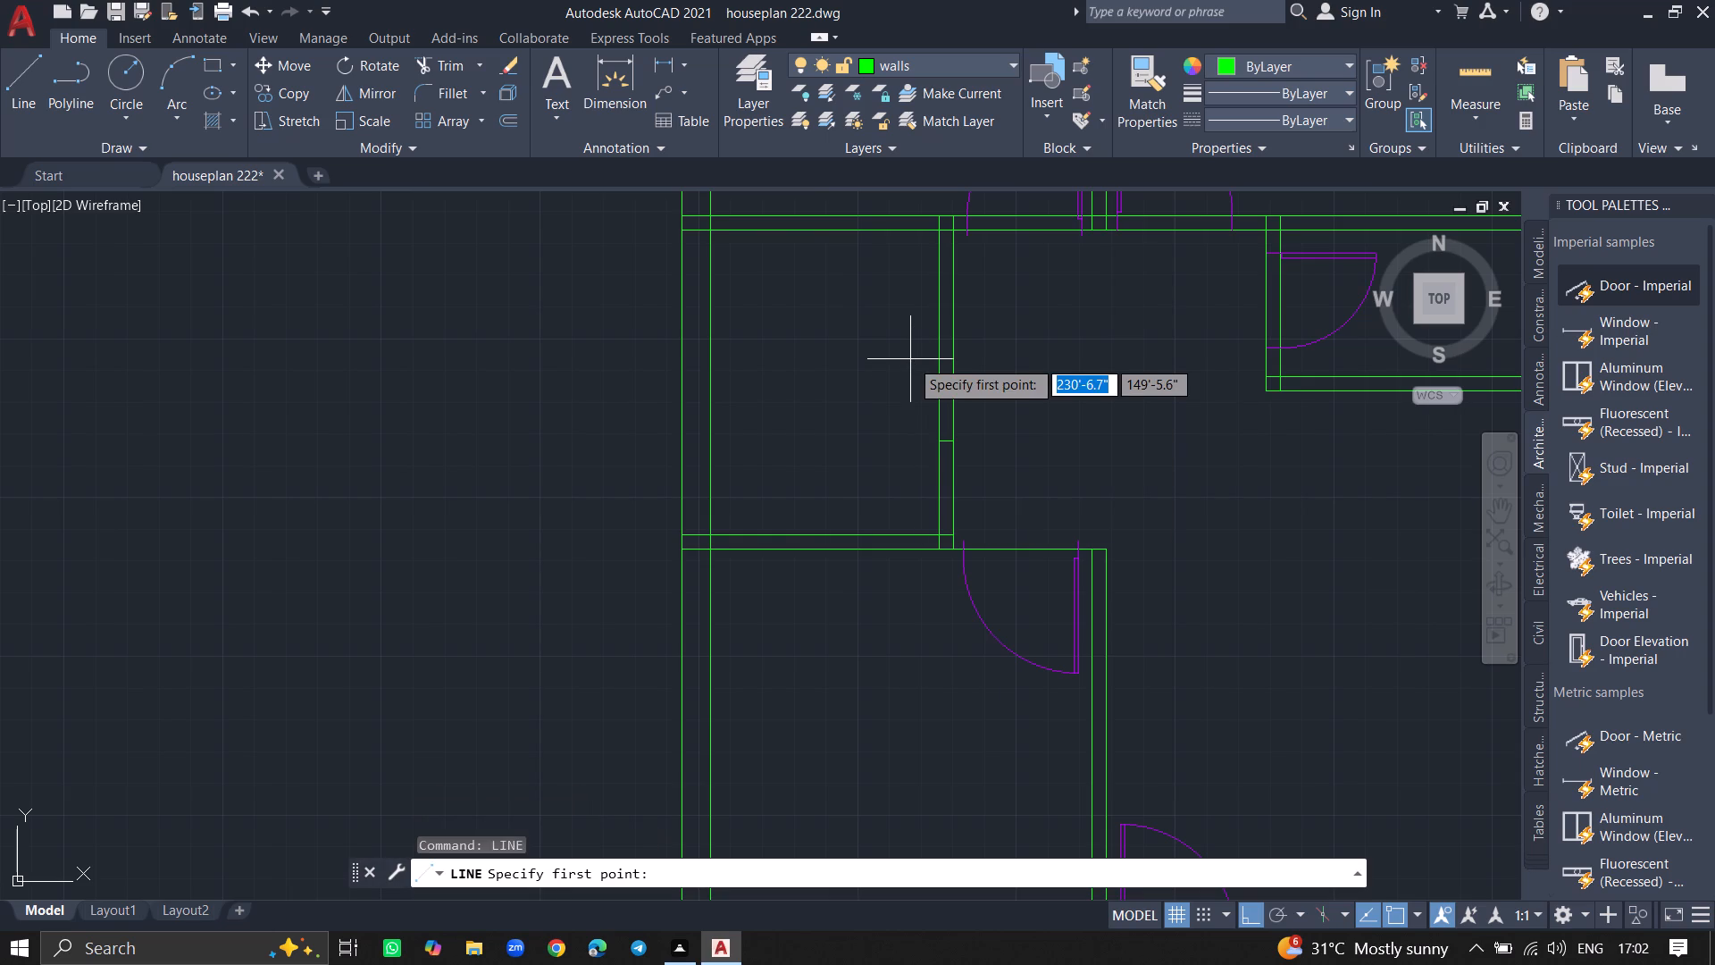
click(942, 340)
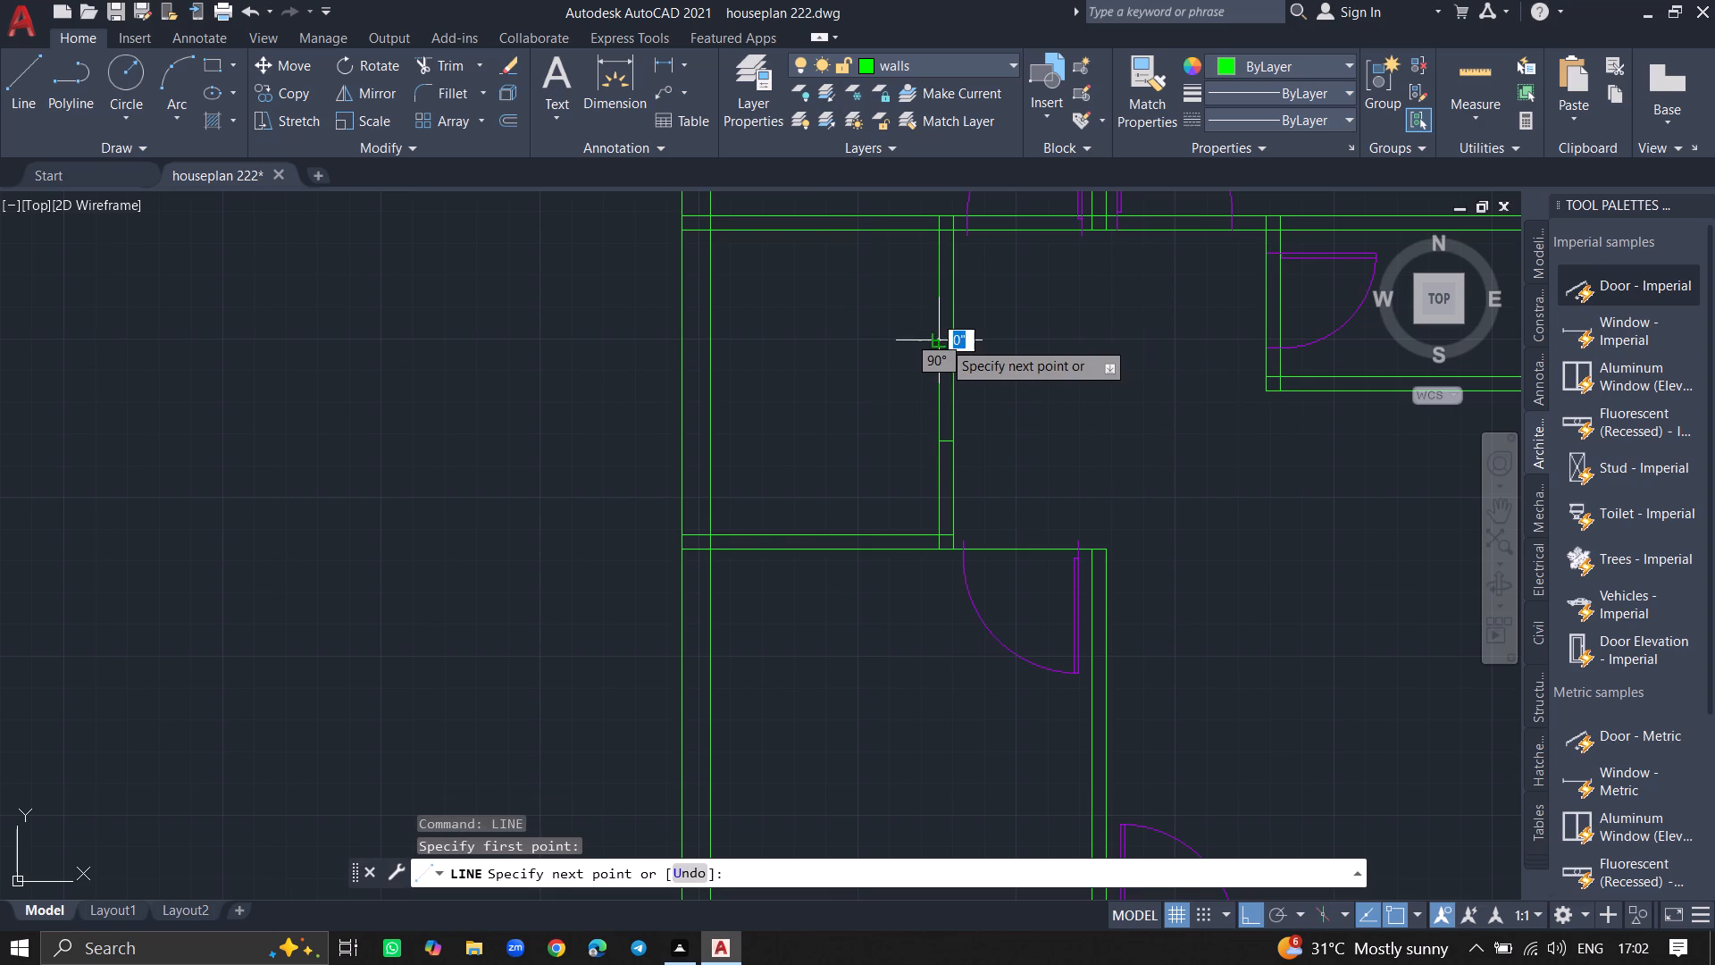
click(959, 340)
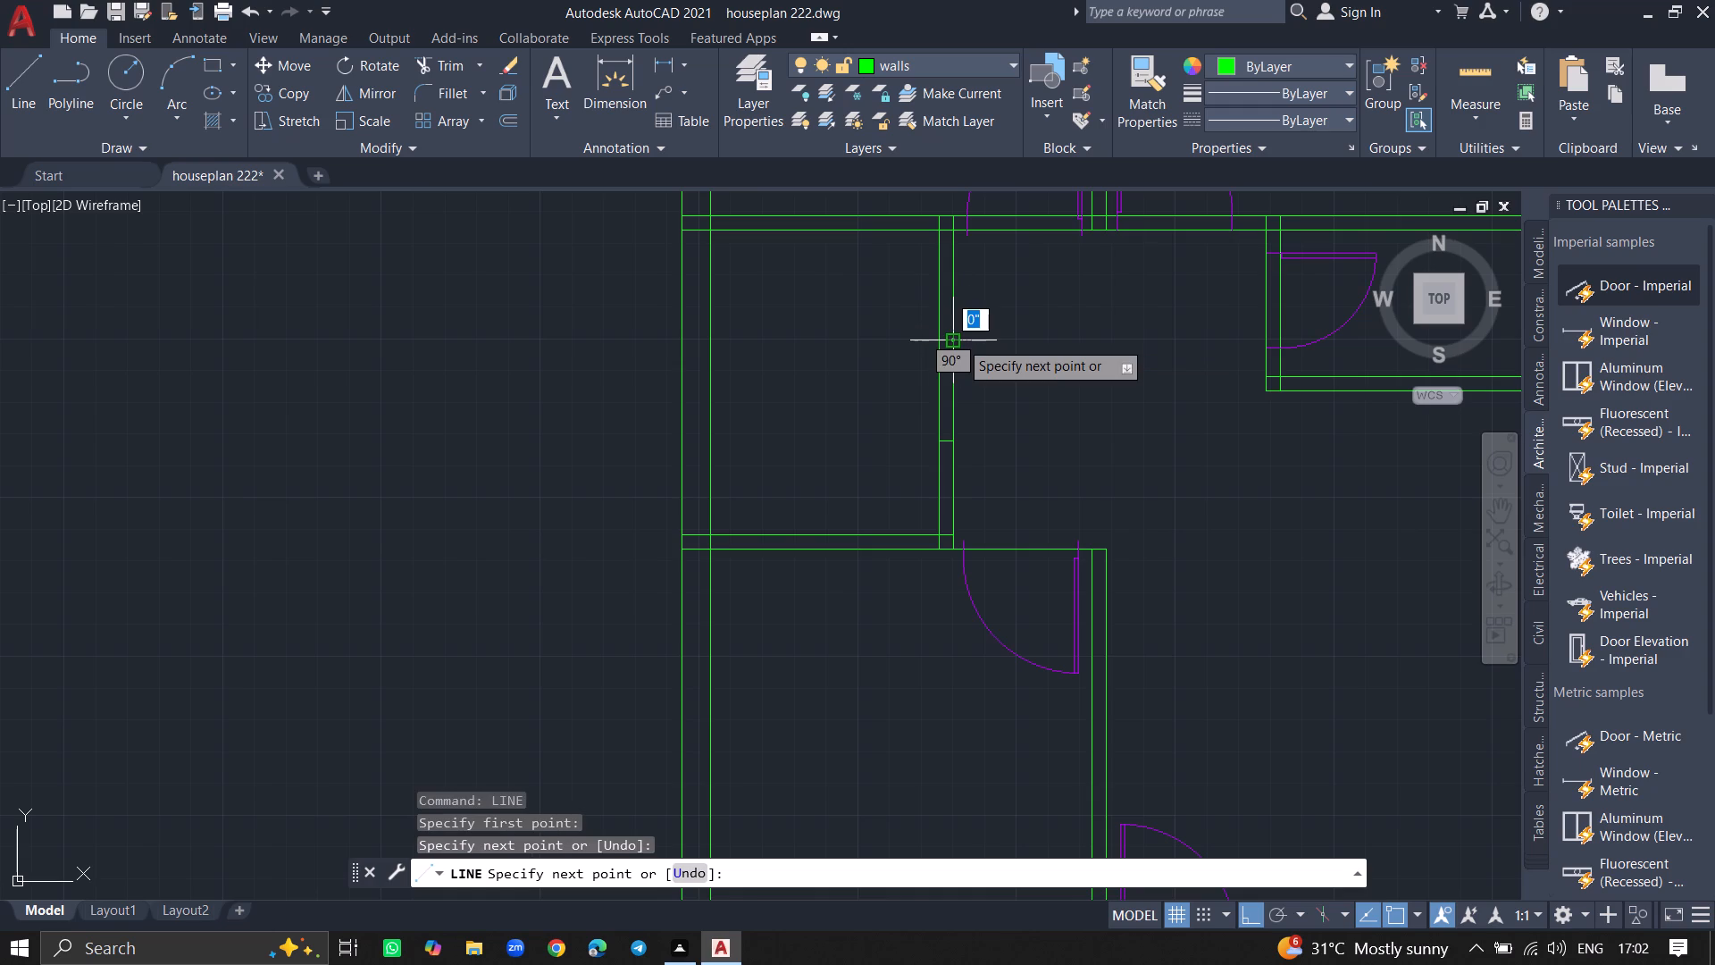
key(Return)
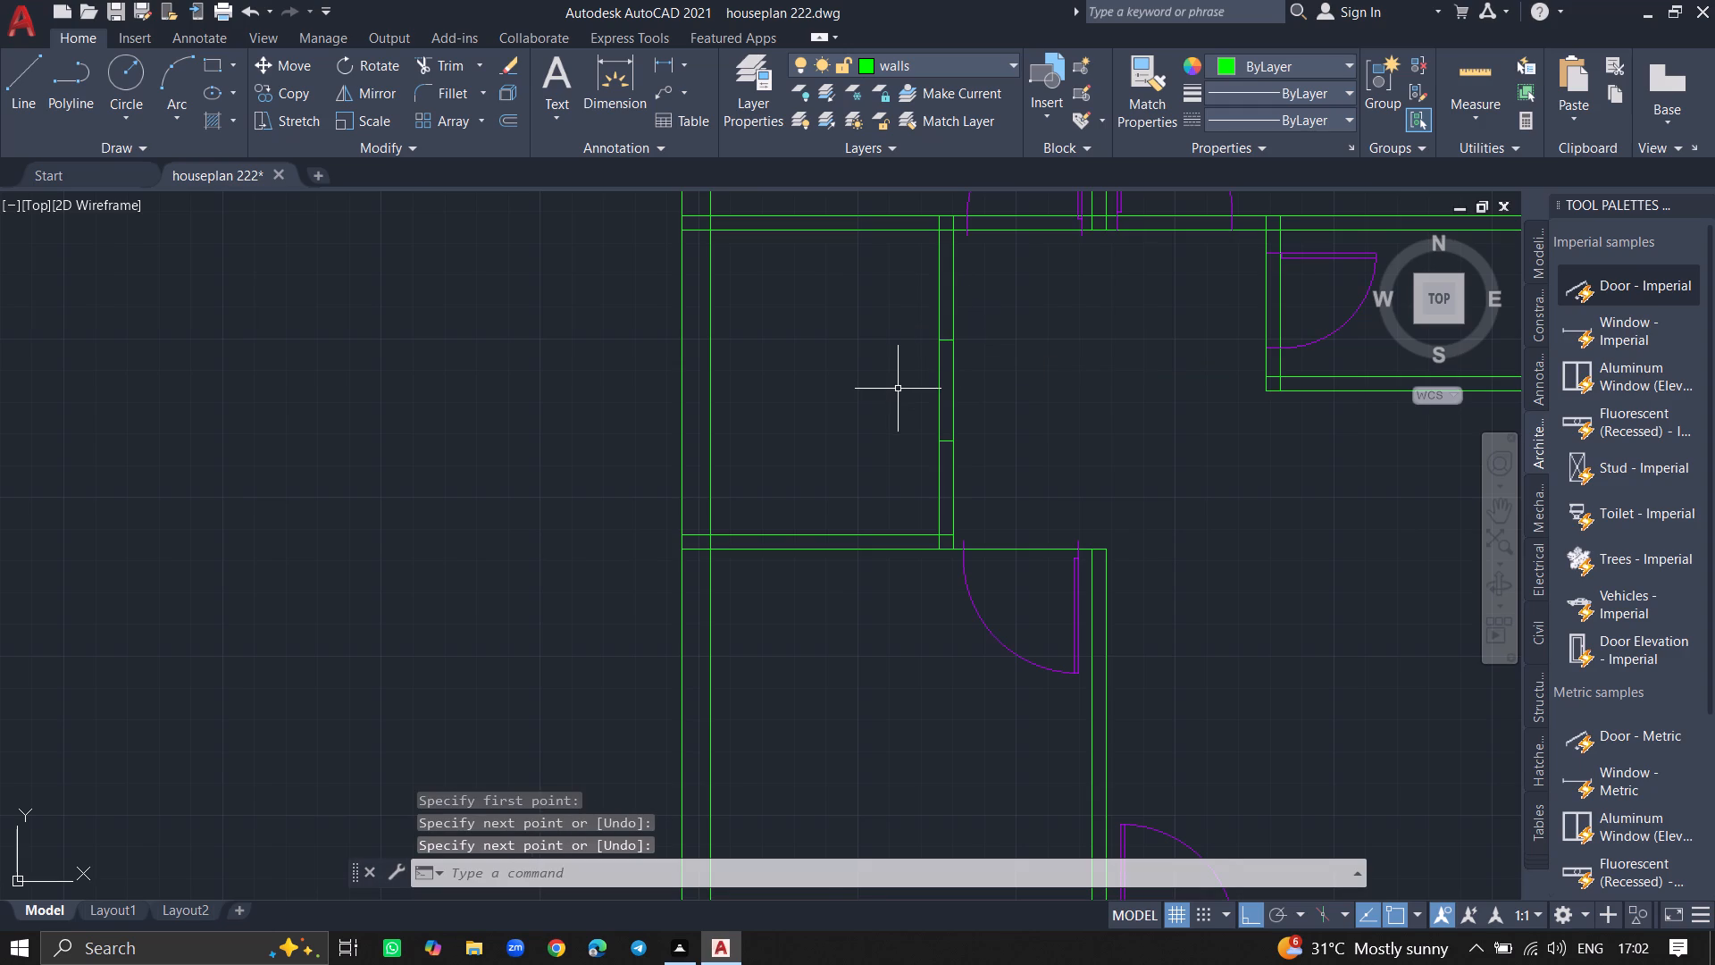
Trim both faces of the middle-left room's east partition between the two short lines to open the wall.
ctrl+scroll(898, 389, up, 2)
text(trim)
key(Return)
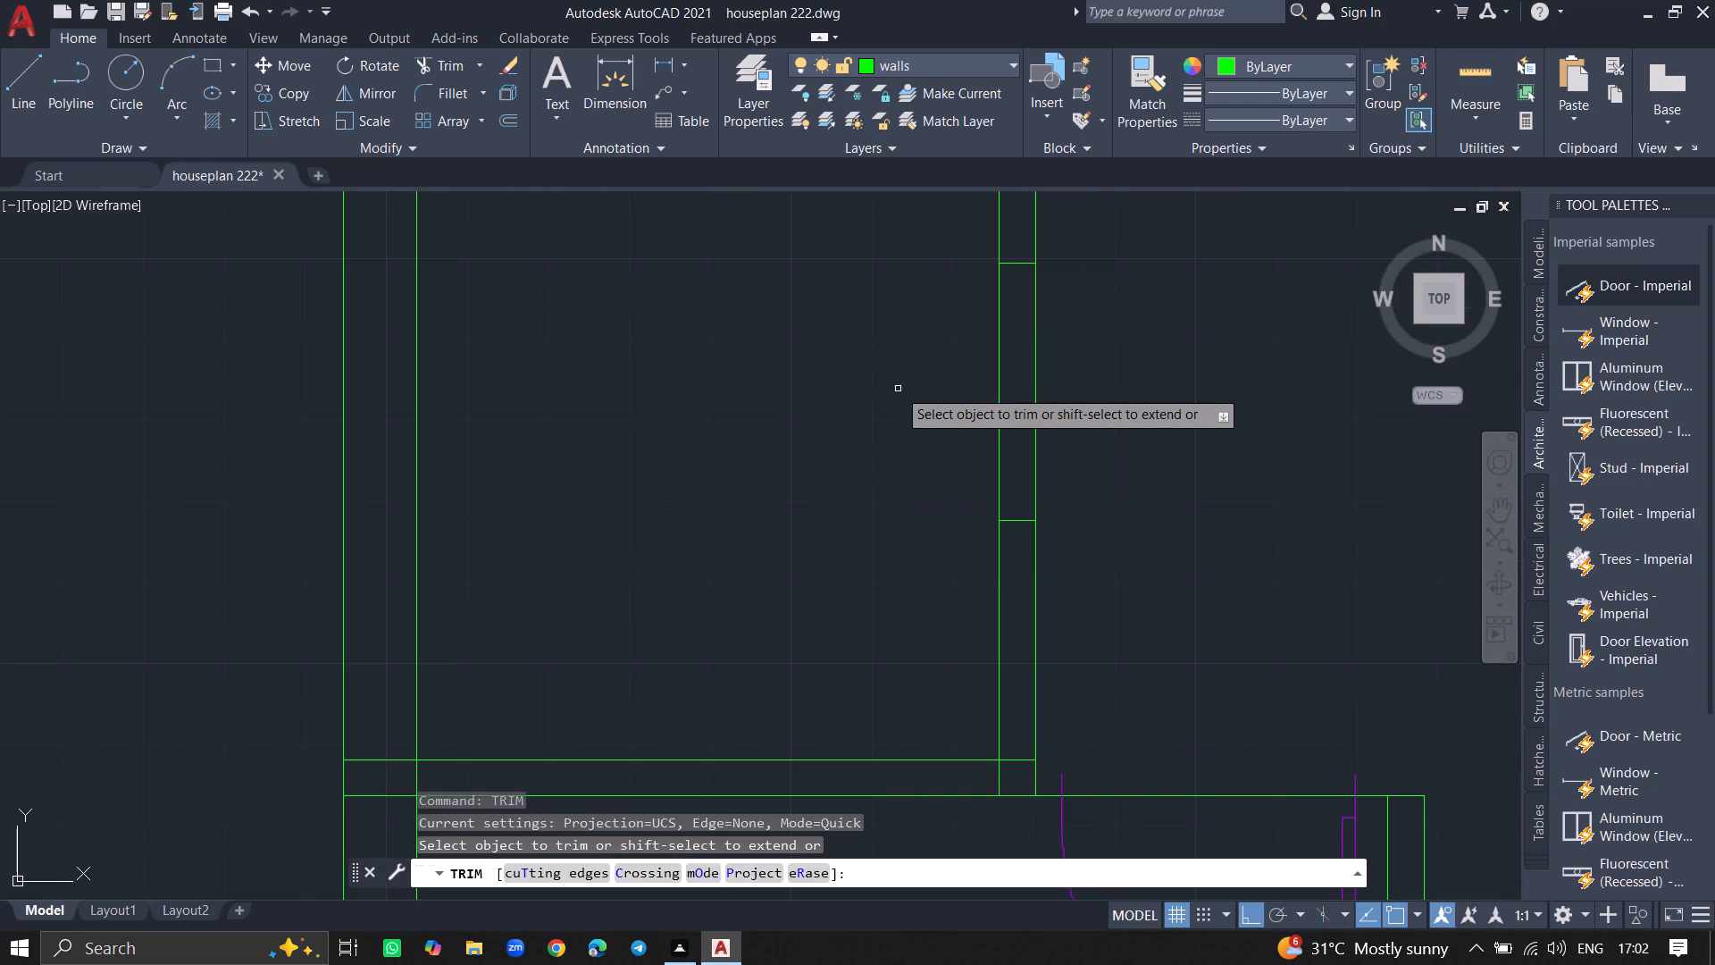
click(998, 395)
click(998, 395)
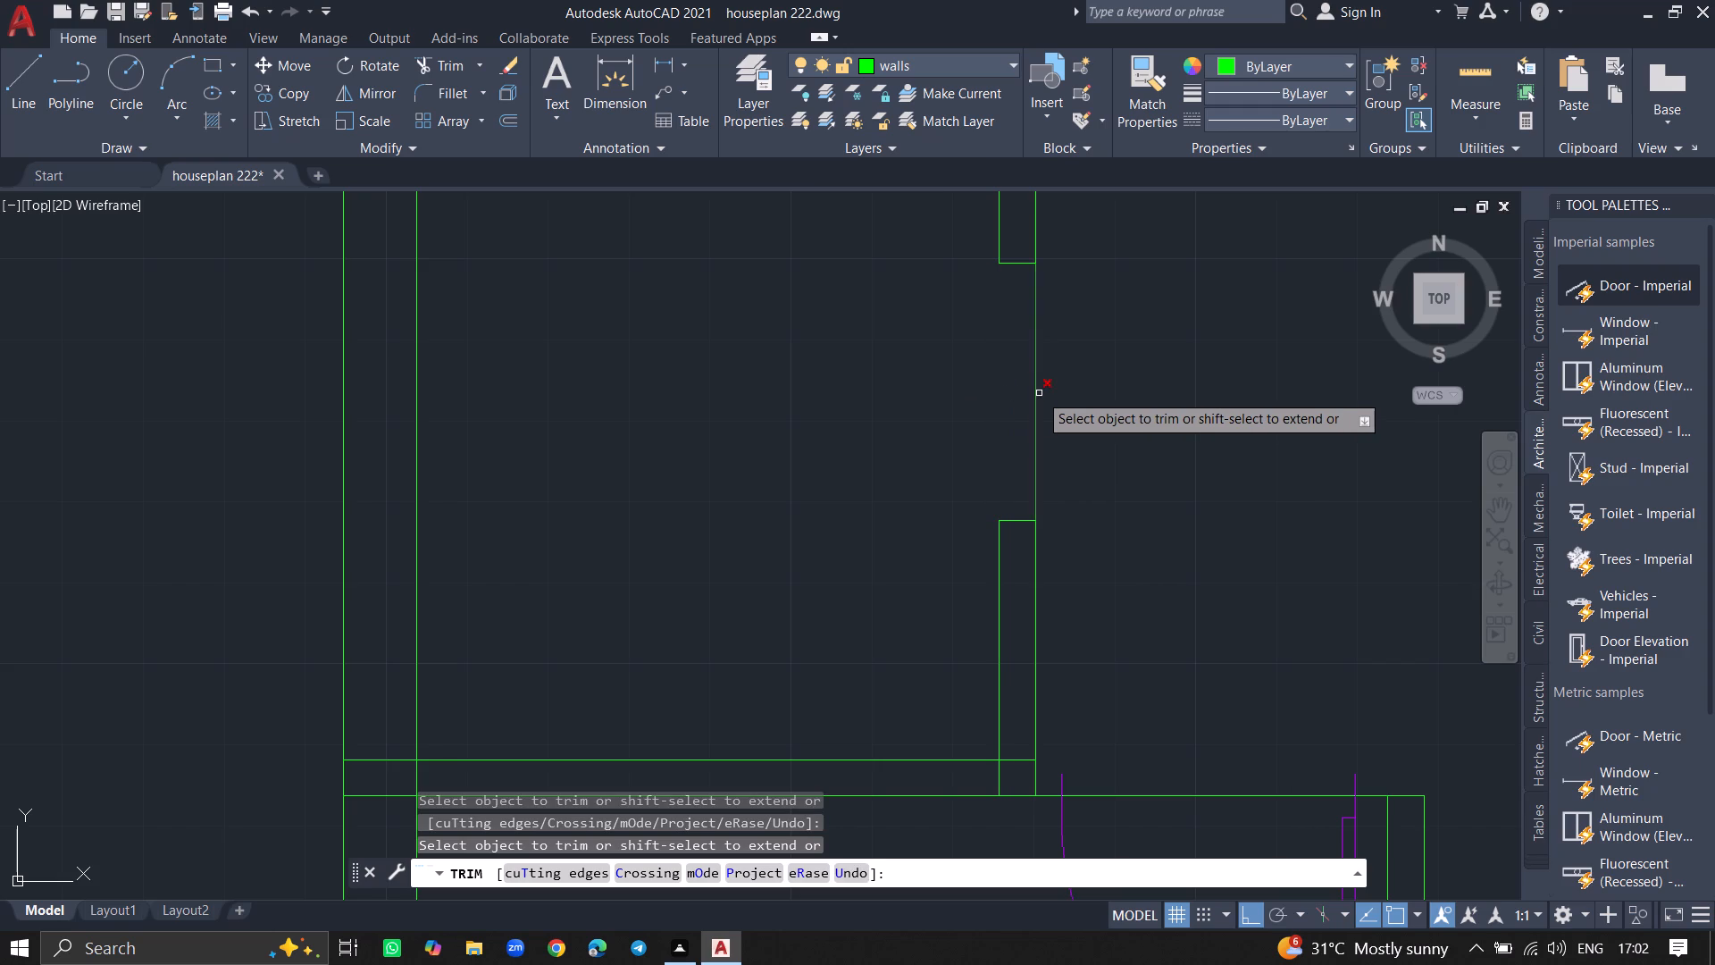
click(1036, 393)
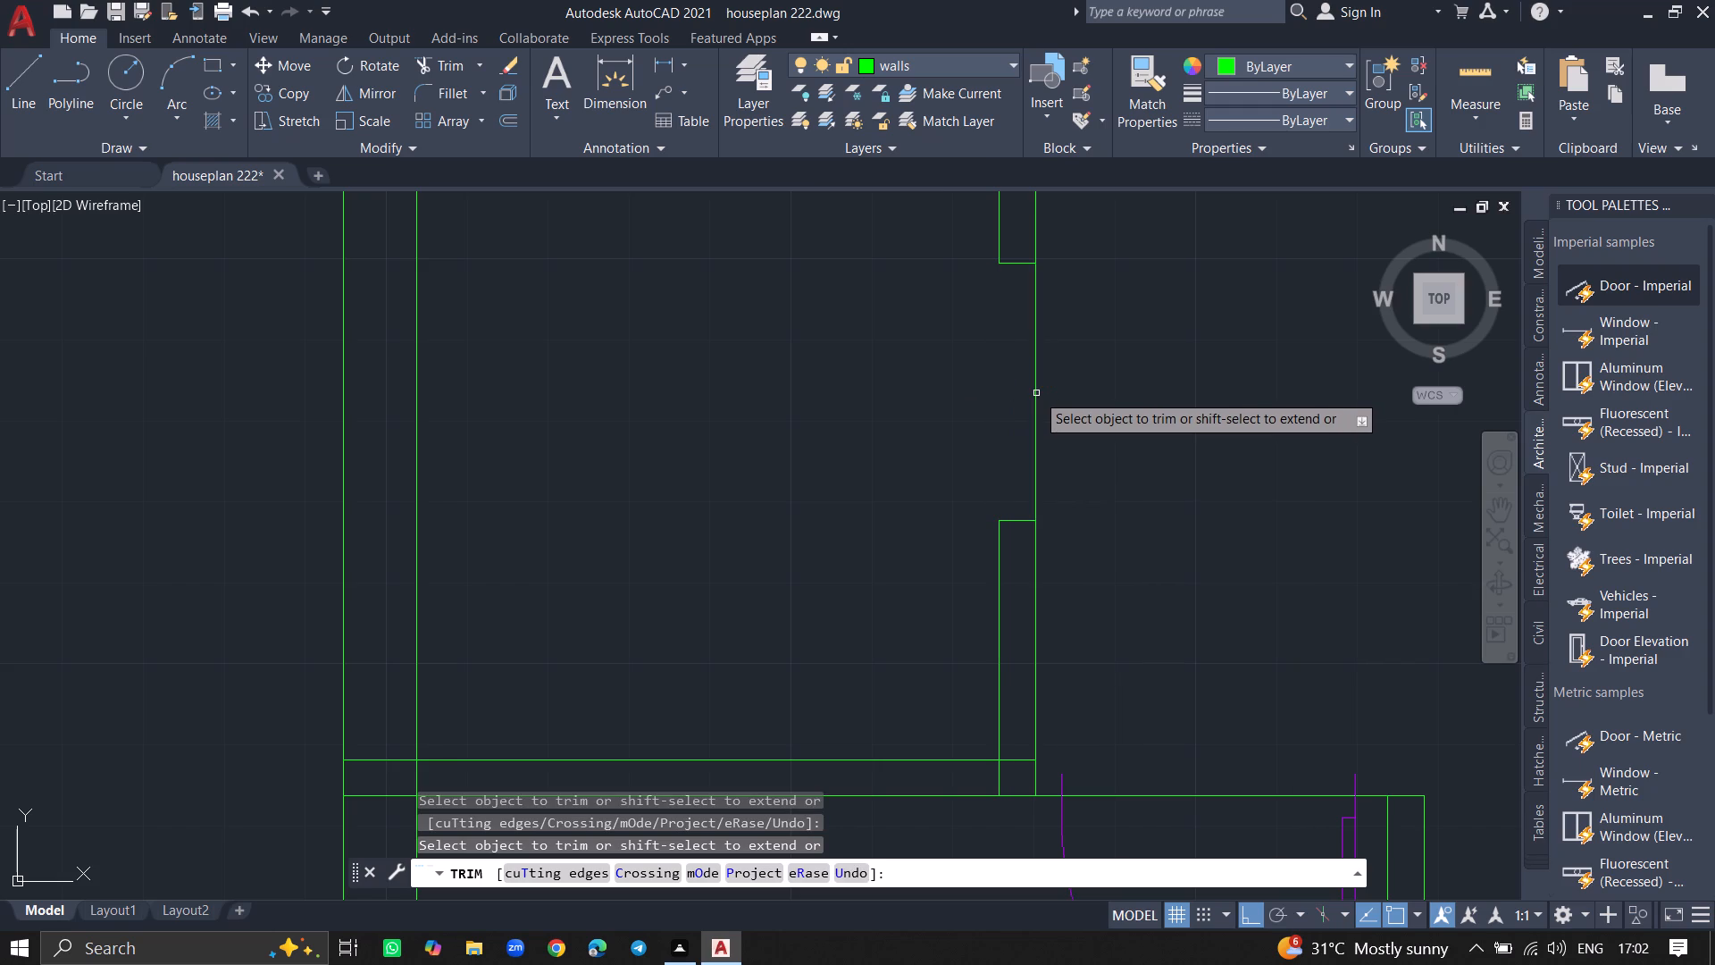
click(1036, 393)
key(Return)
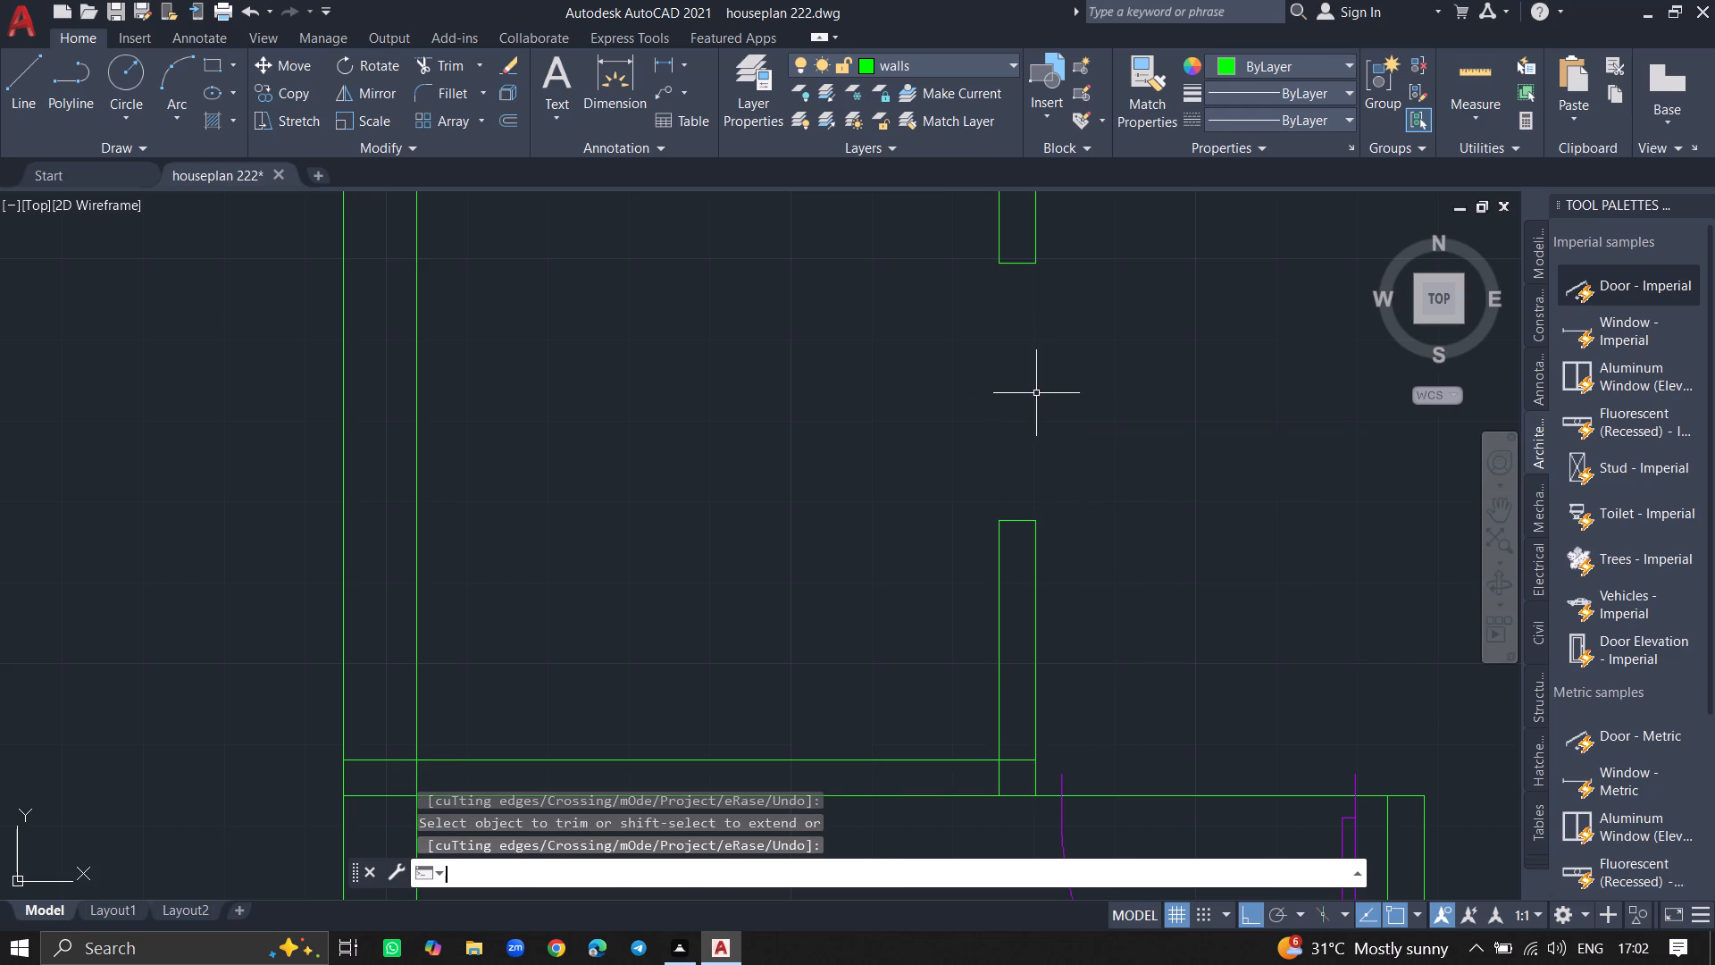
ctrl+scroll(1036, 393, down, 2)
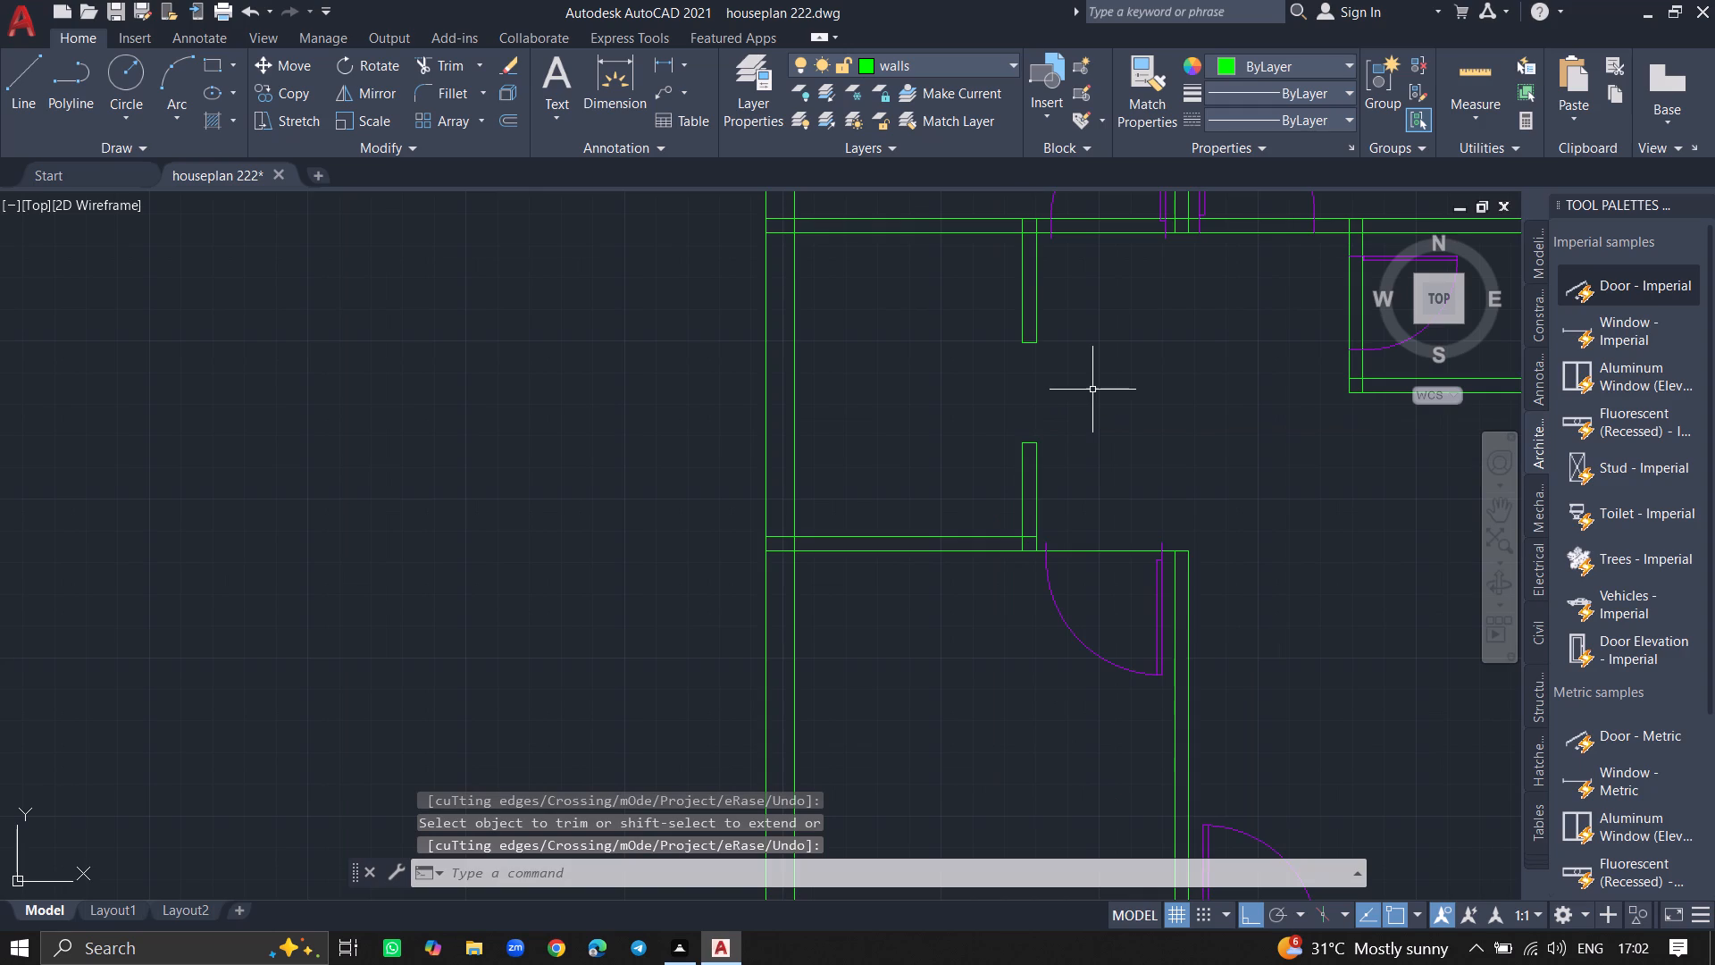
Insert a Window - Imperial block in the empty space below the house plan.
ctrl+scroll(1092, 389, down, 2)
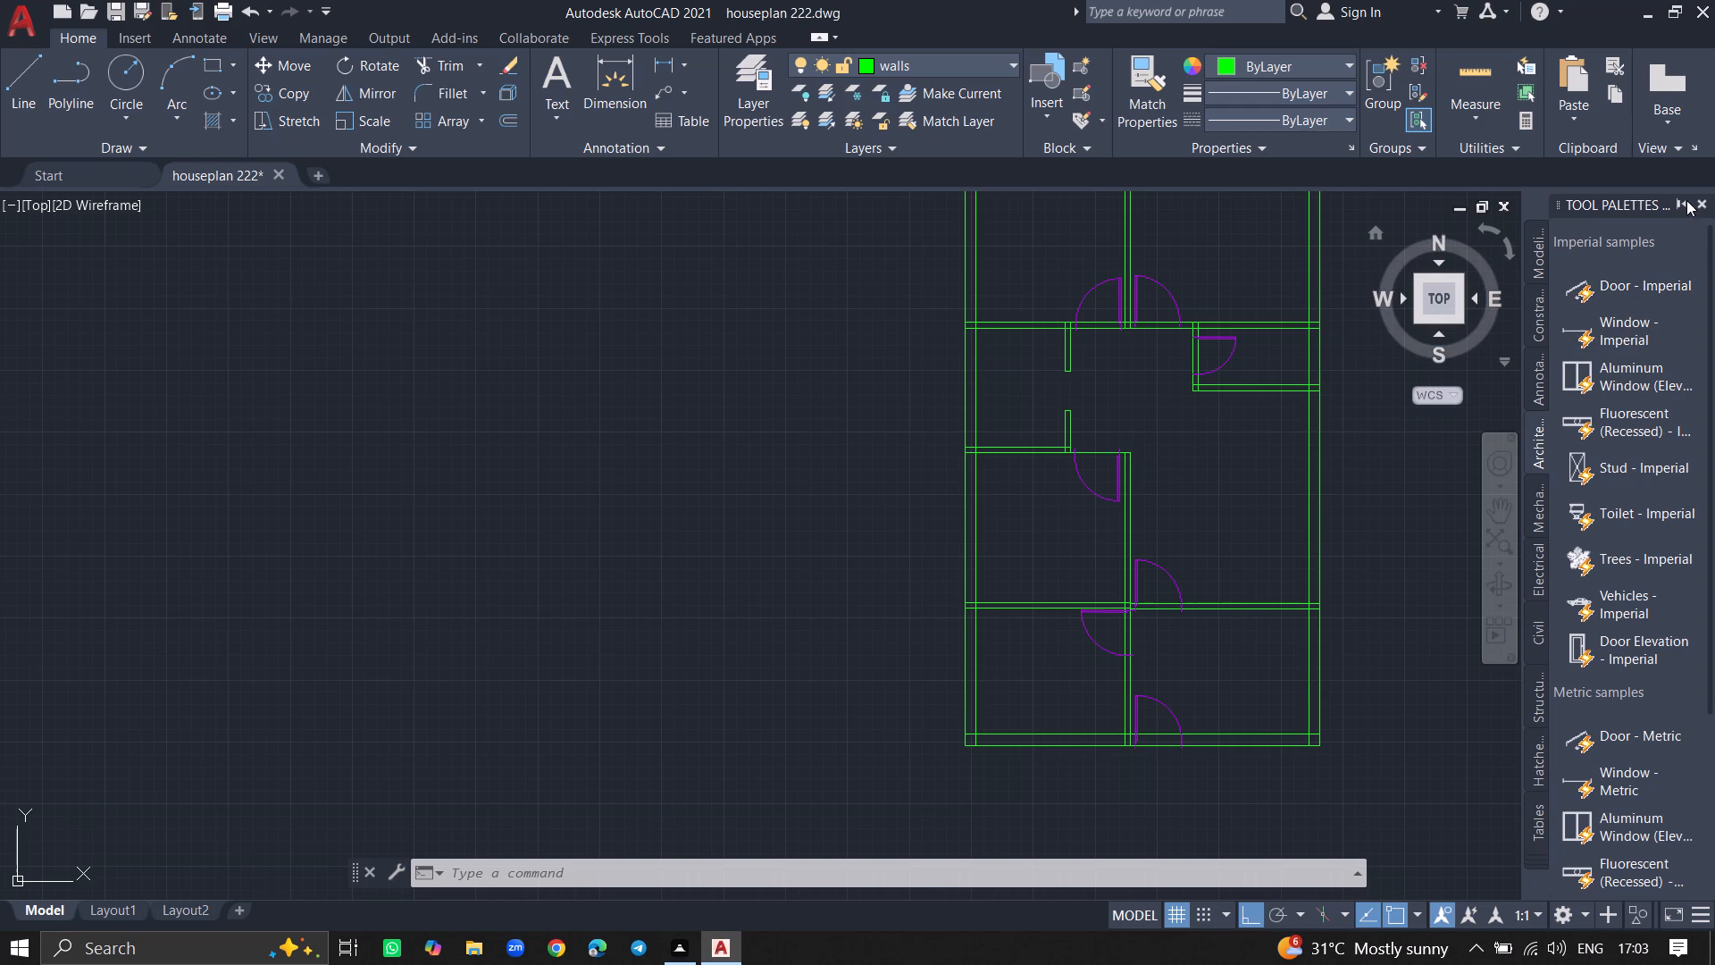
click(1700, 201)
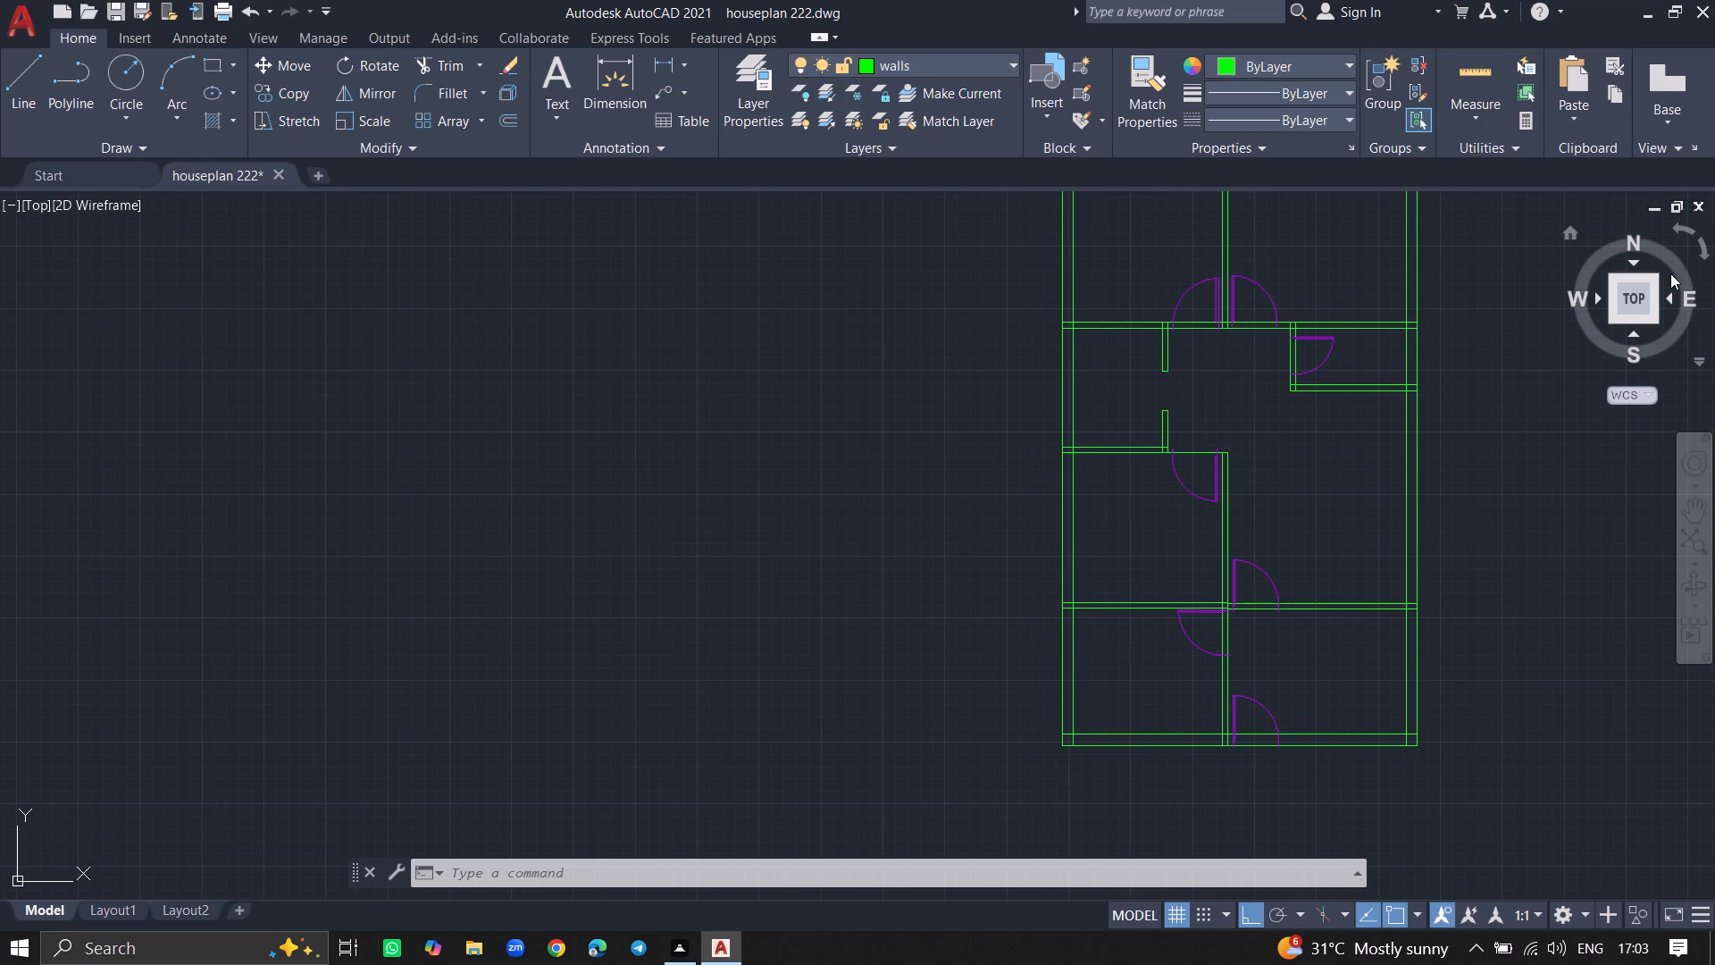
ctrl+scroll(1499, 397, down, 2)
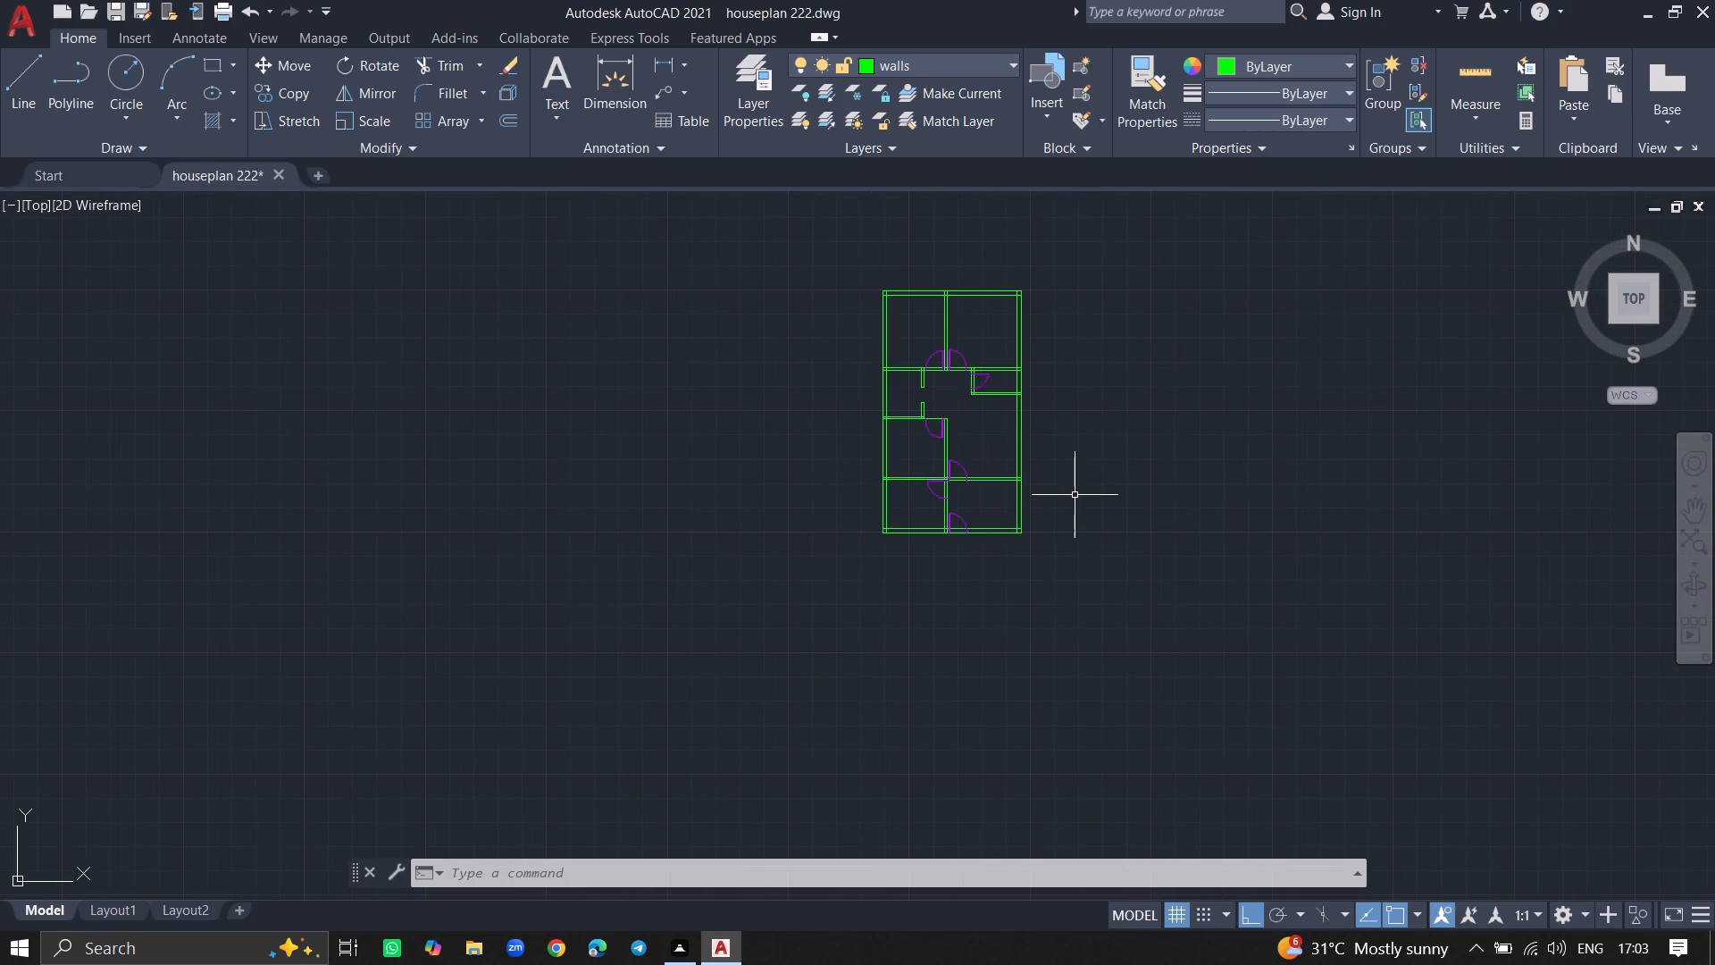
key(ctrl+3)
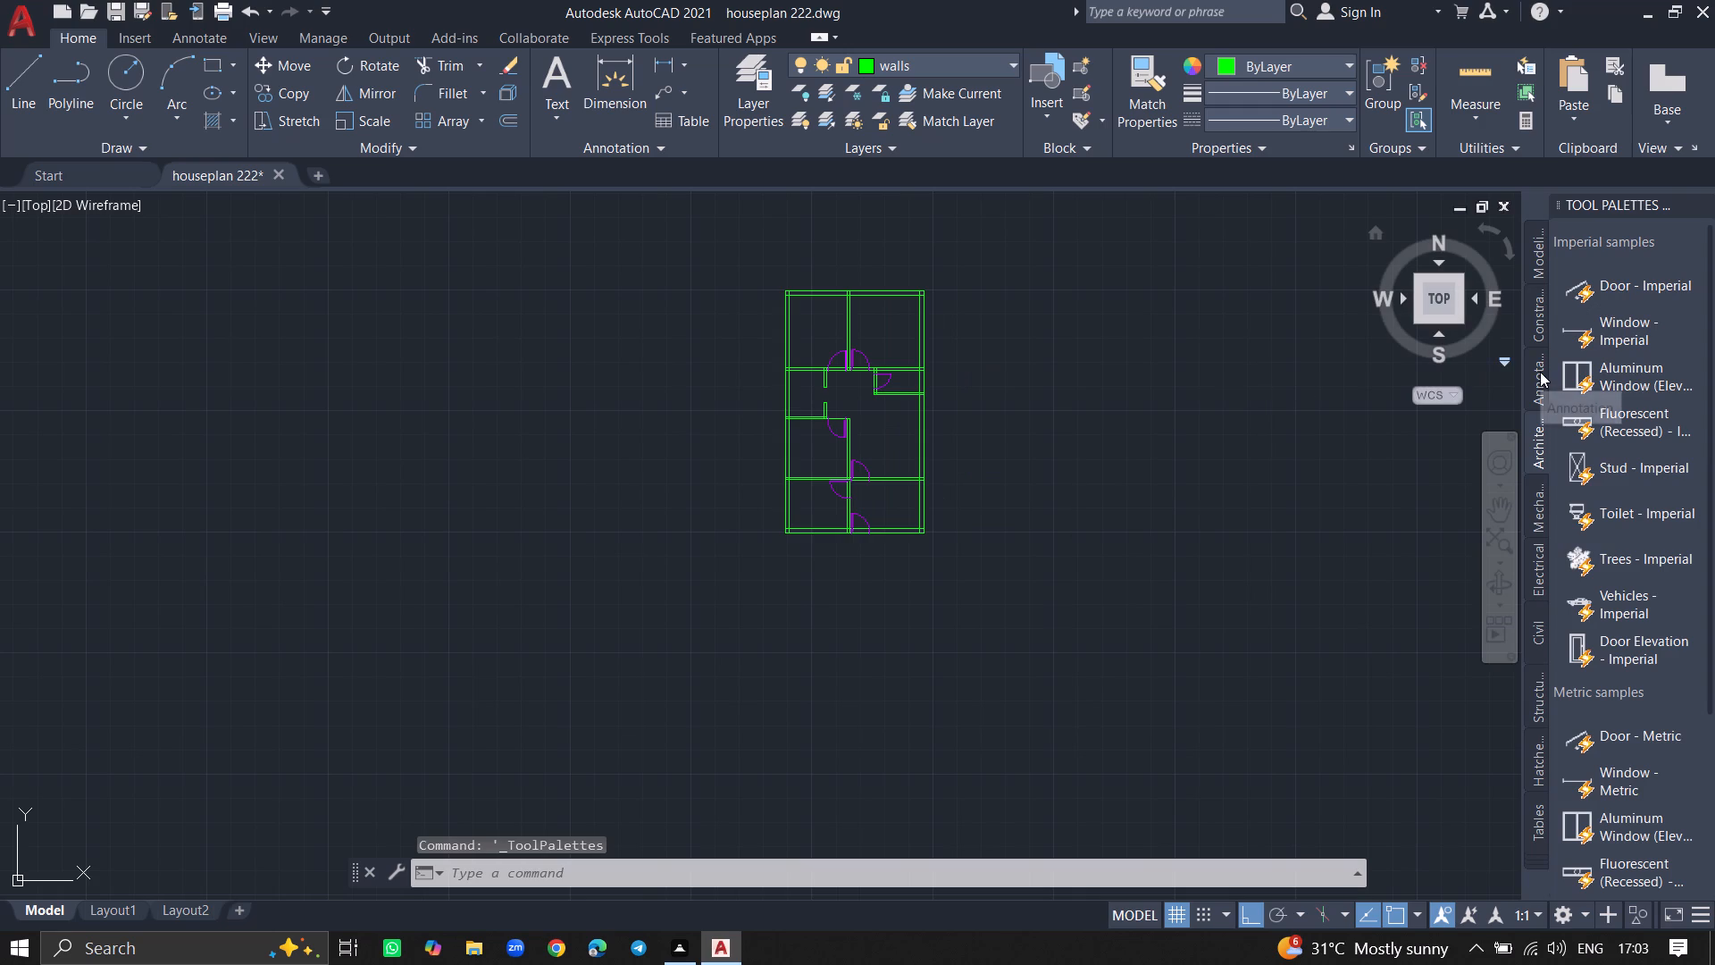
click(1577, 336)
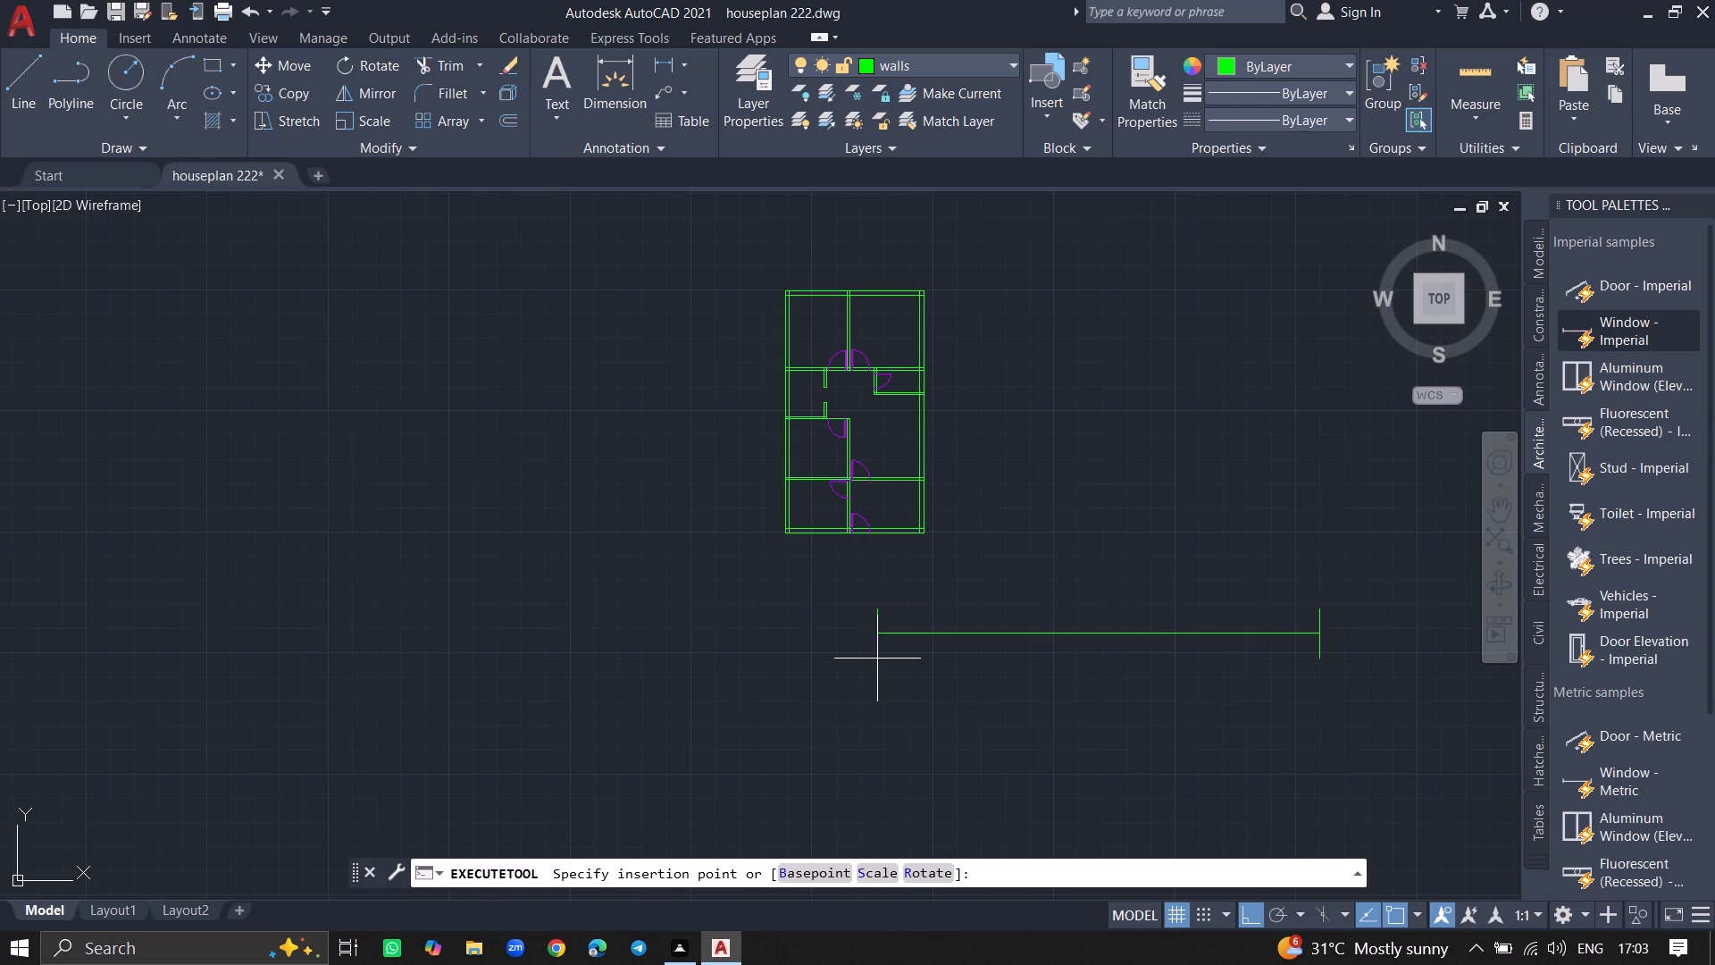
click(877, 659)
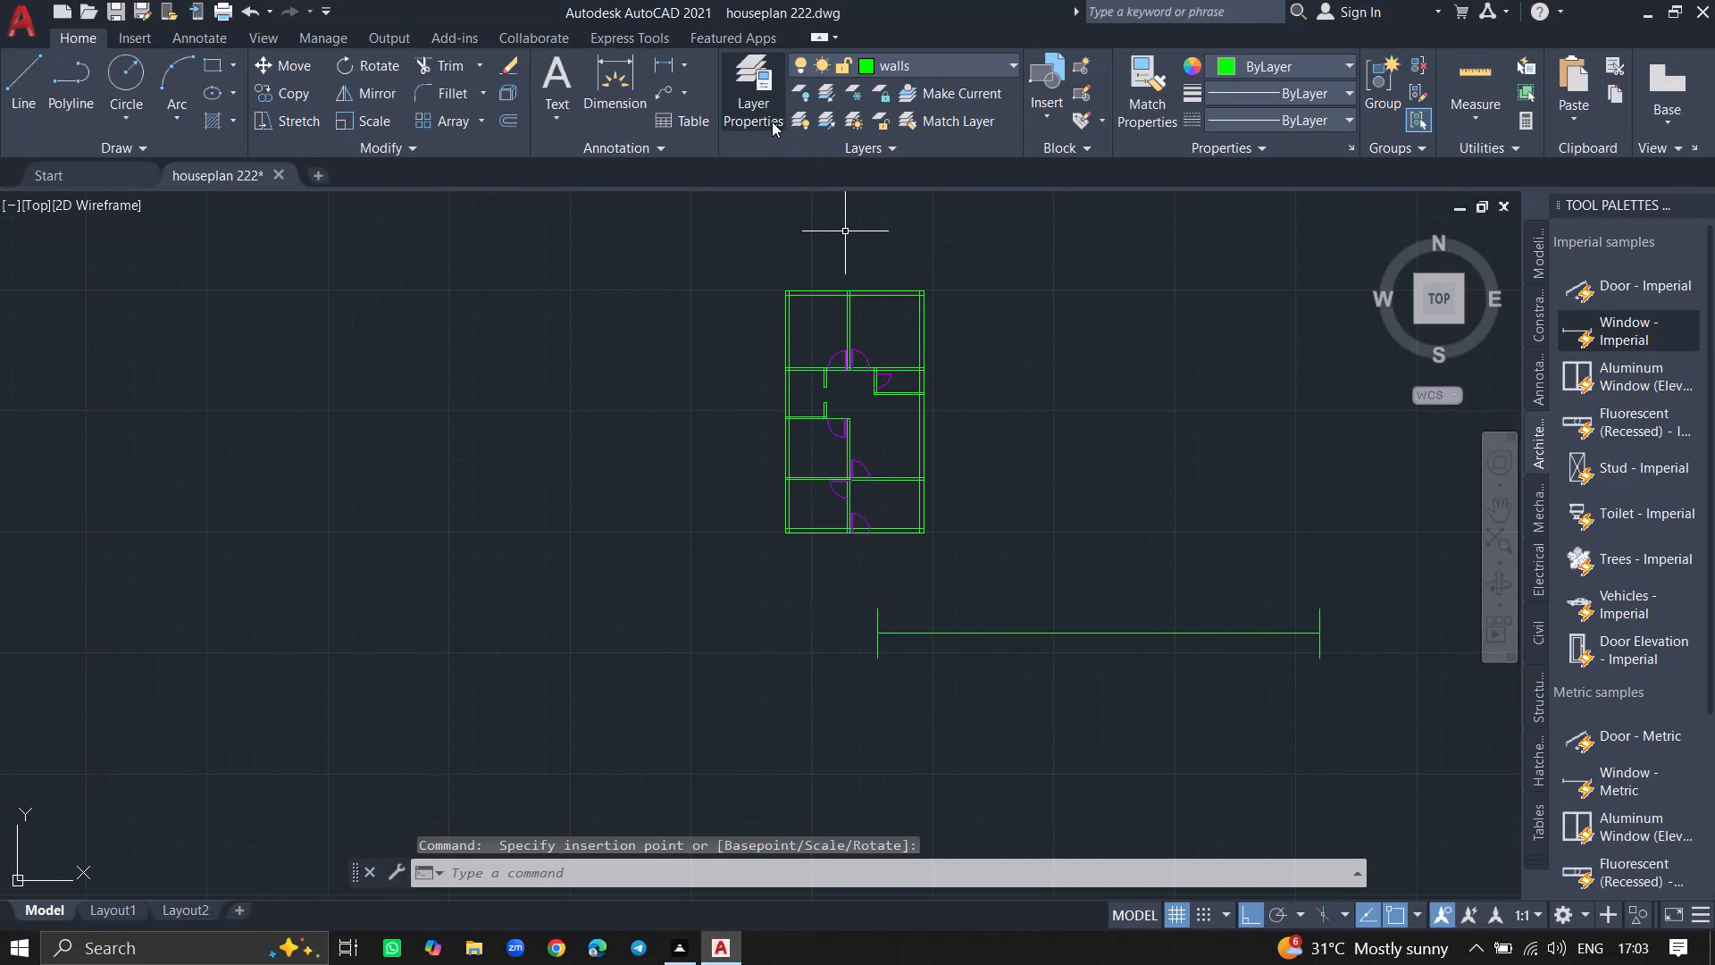
Make windows the current layer.
double_click(772, 122)
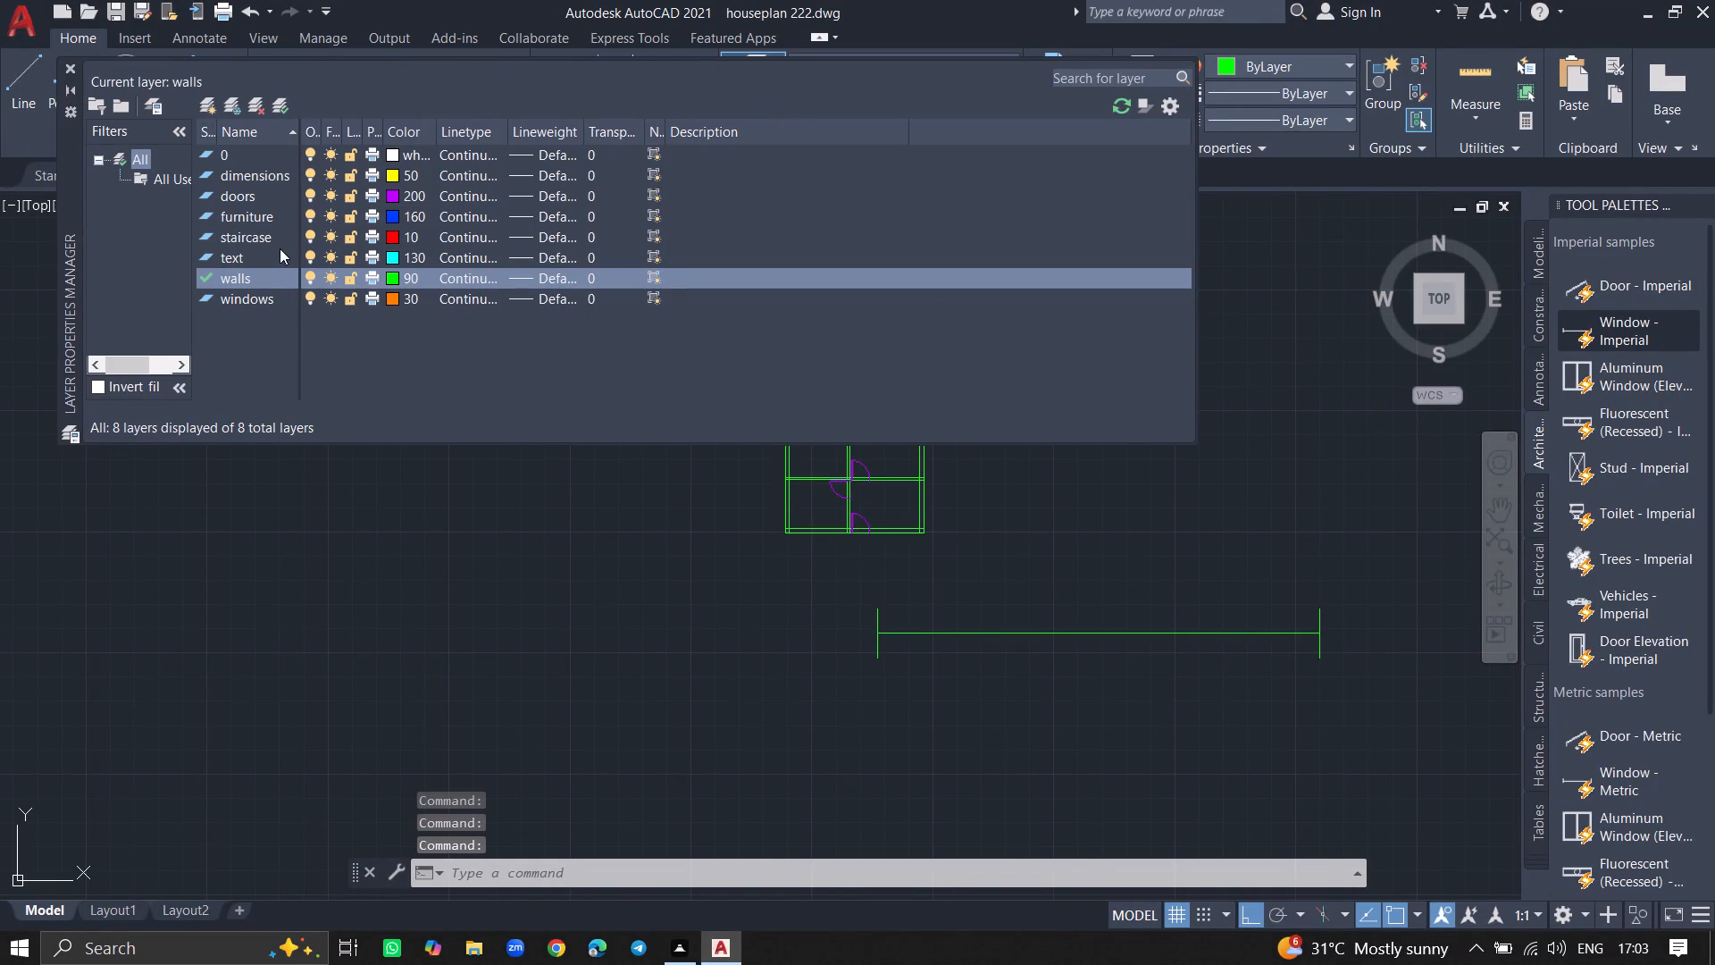
double_click(238, 303)
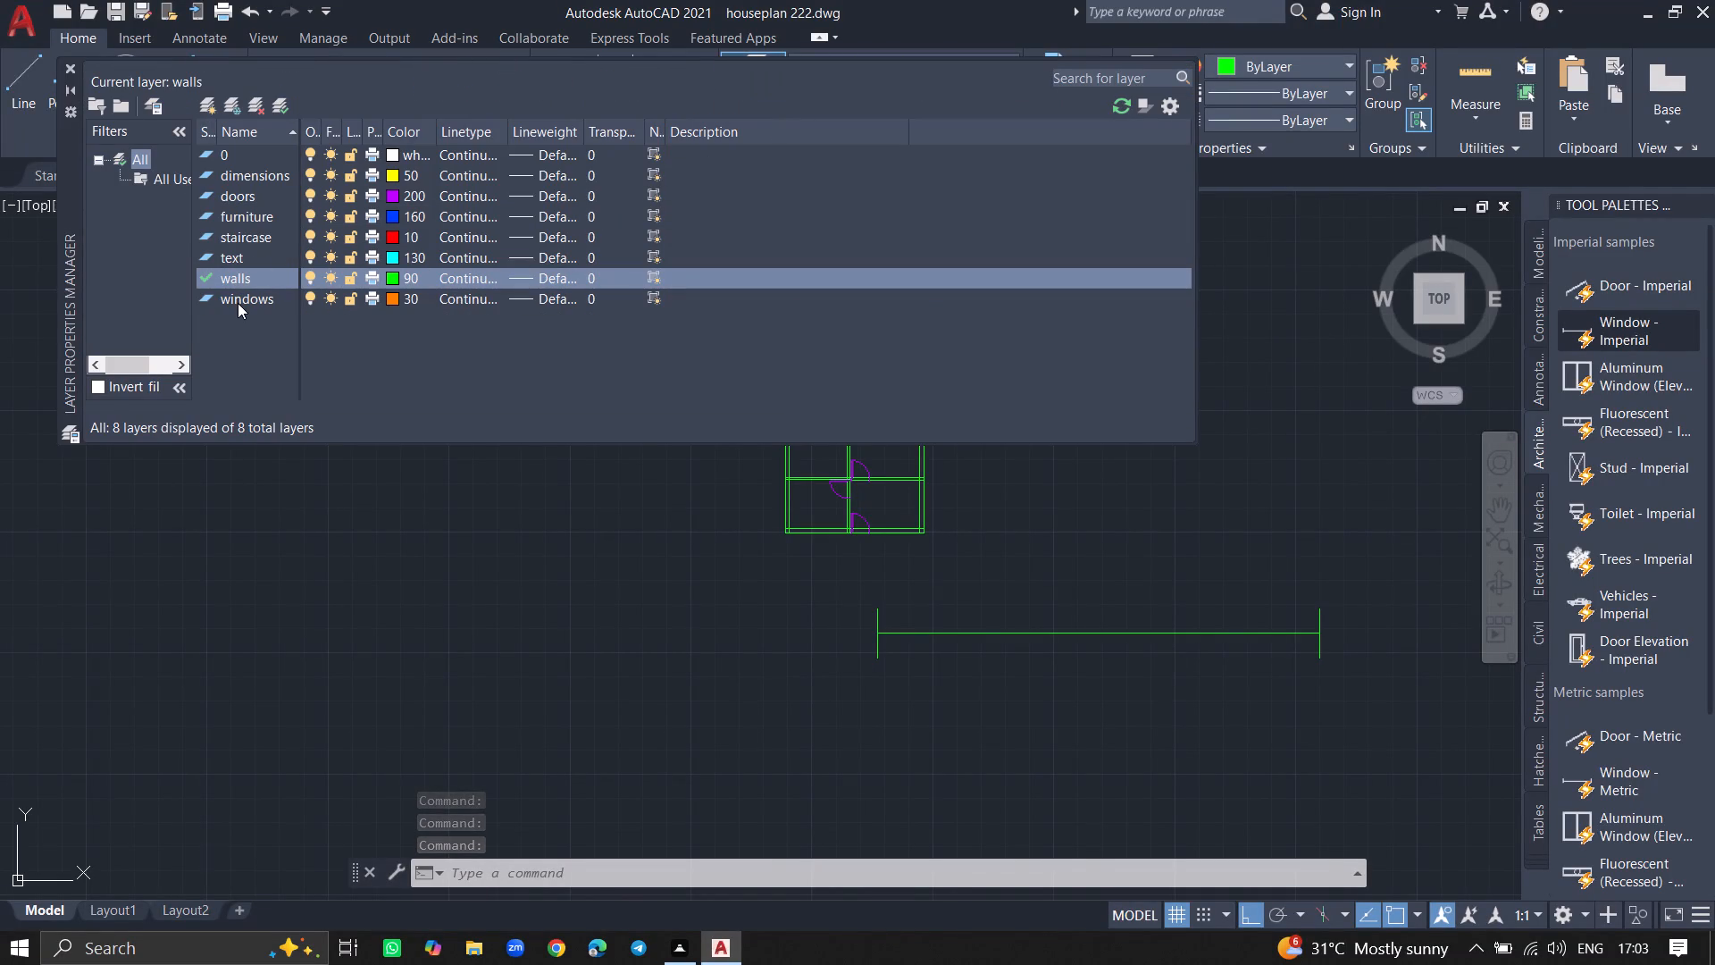
click(67, 62)
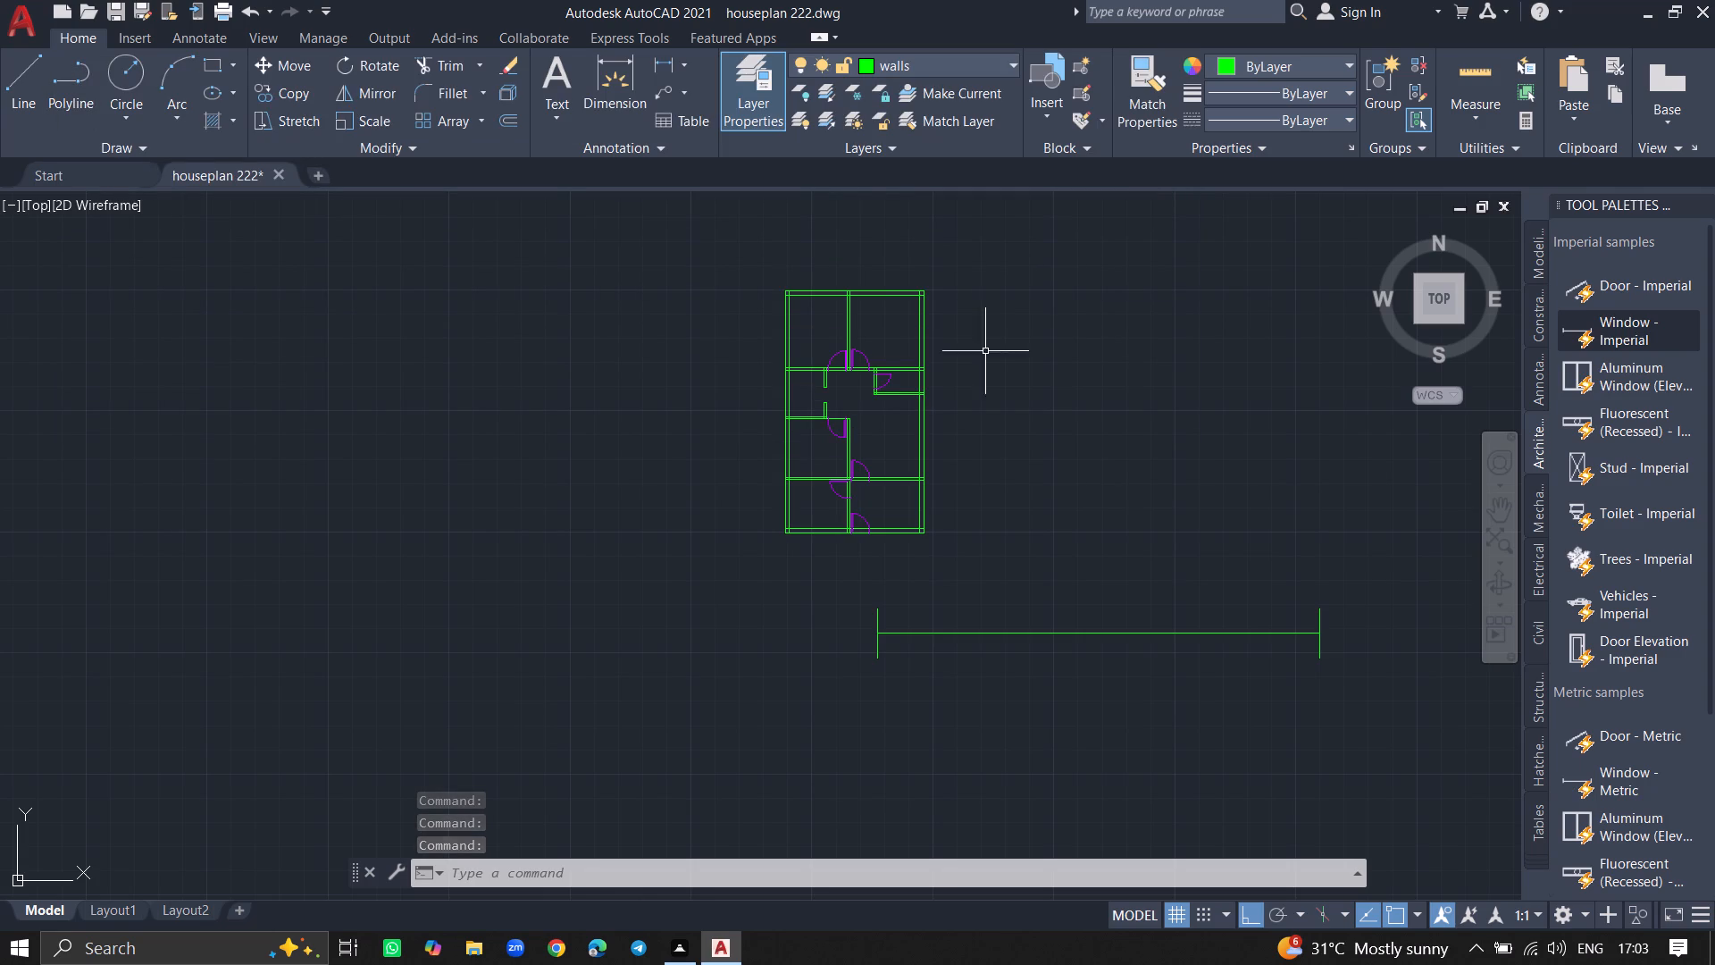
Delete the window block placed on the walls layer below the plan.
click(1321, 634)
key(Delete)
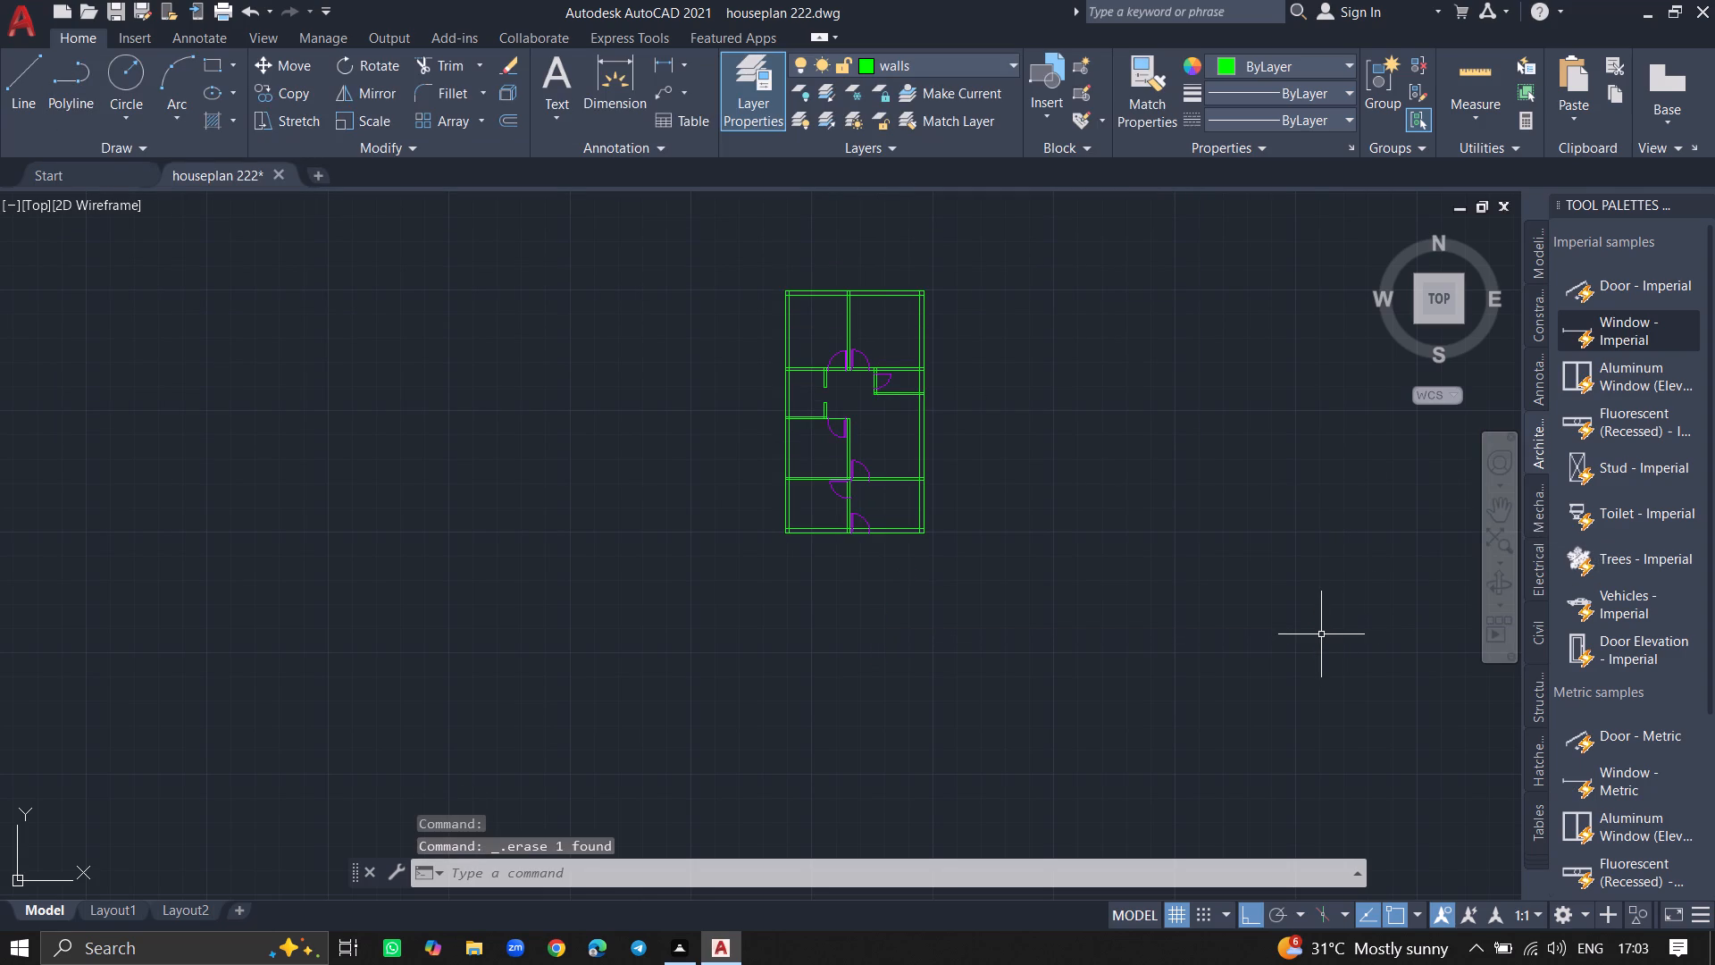
Insert a Window - Imperial block below the house plan on the windows layer.
click(1644, 336)
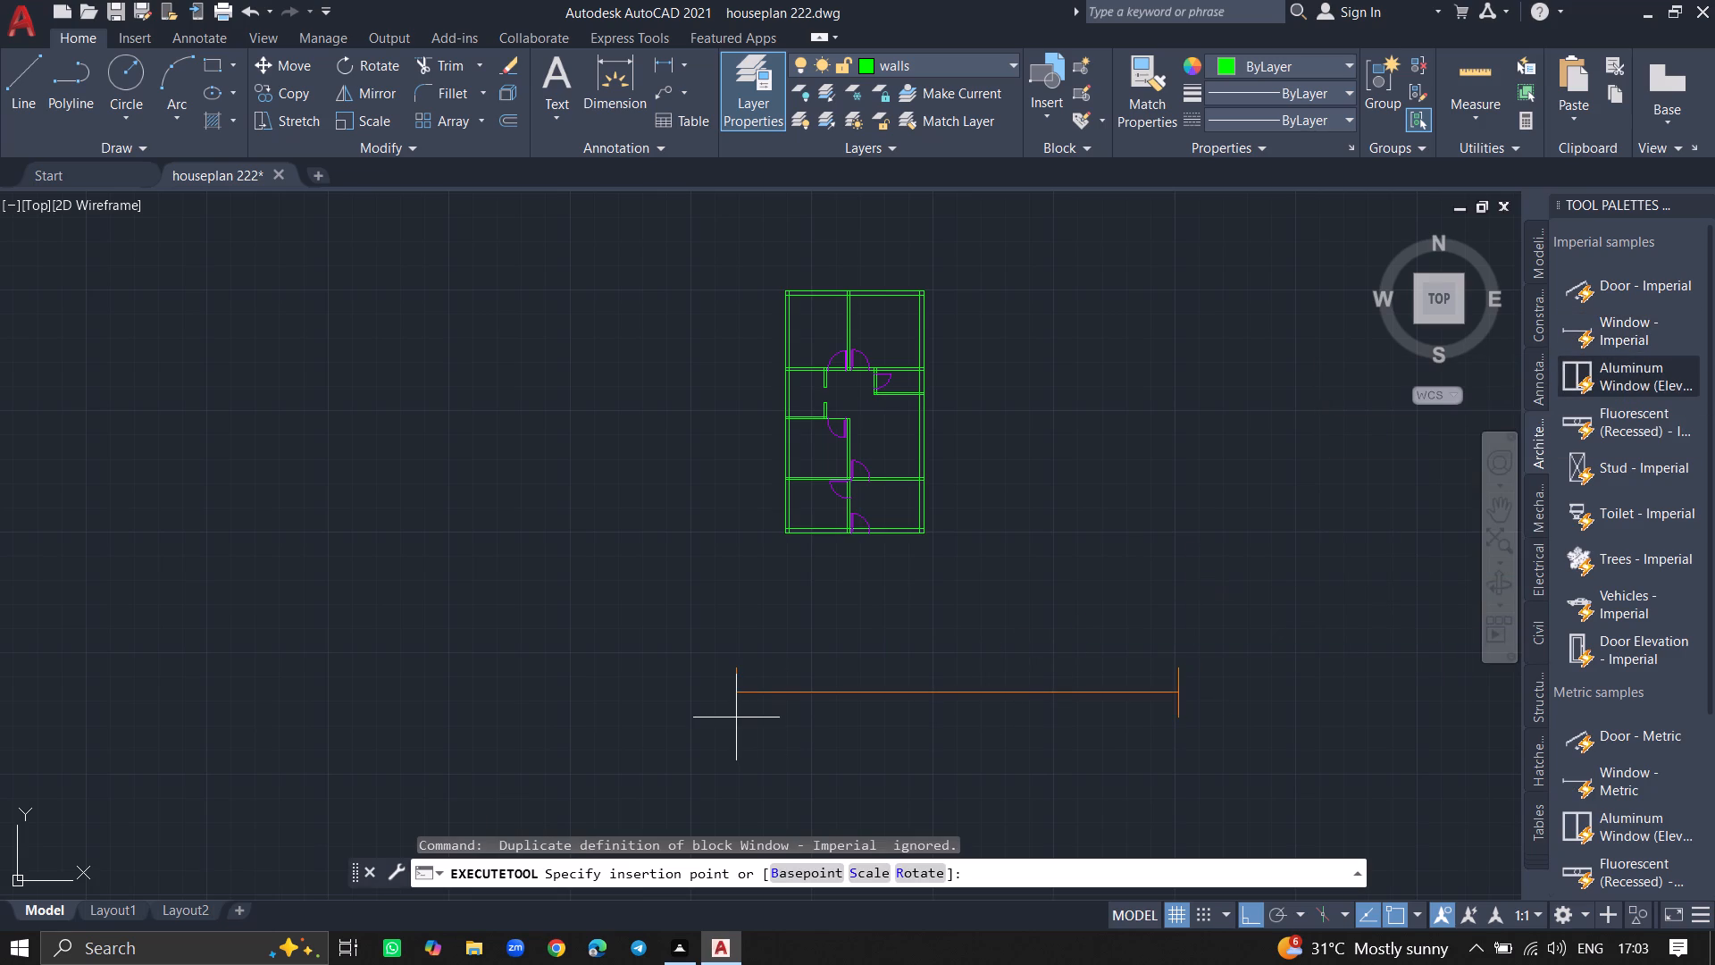
click(736, 717)
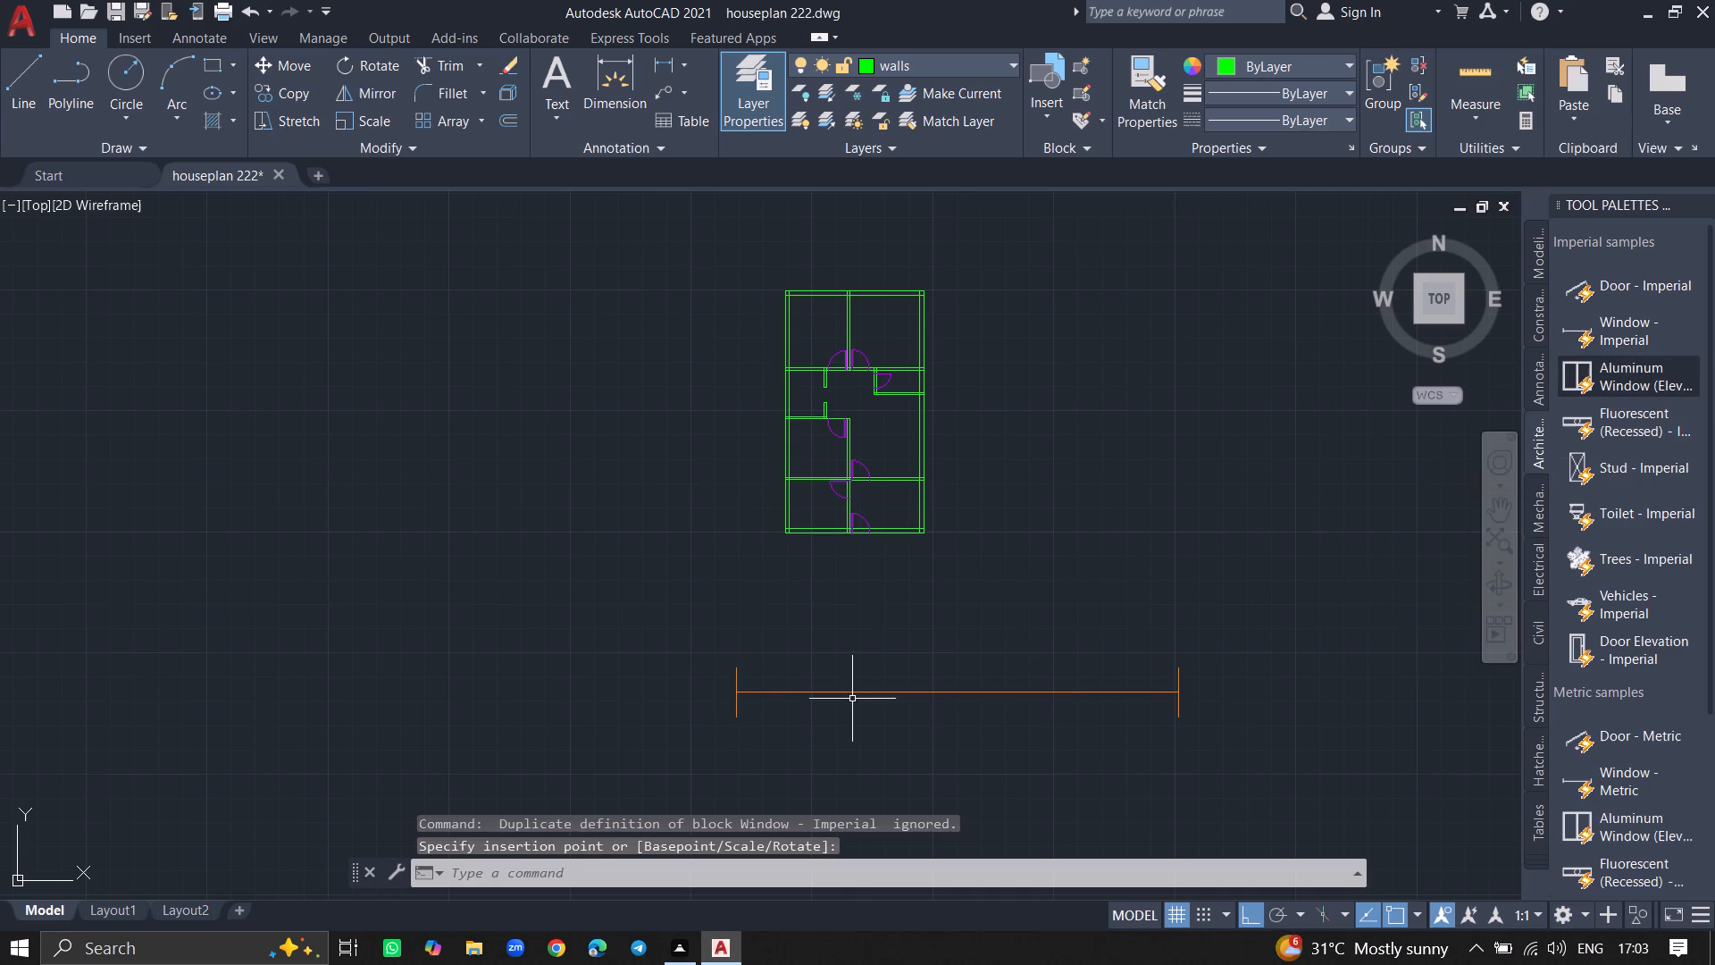
Scale the window block down by a factor of about 0.1 from a point on its centre line.
click(852, 692)
text(sc)
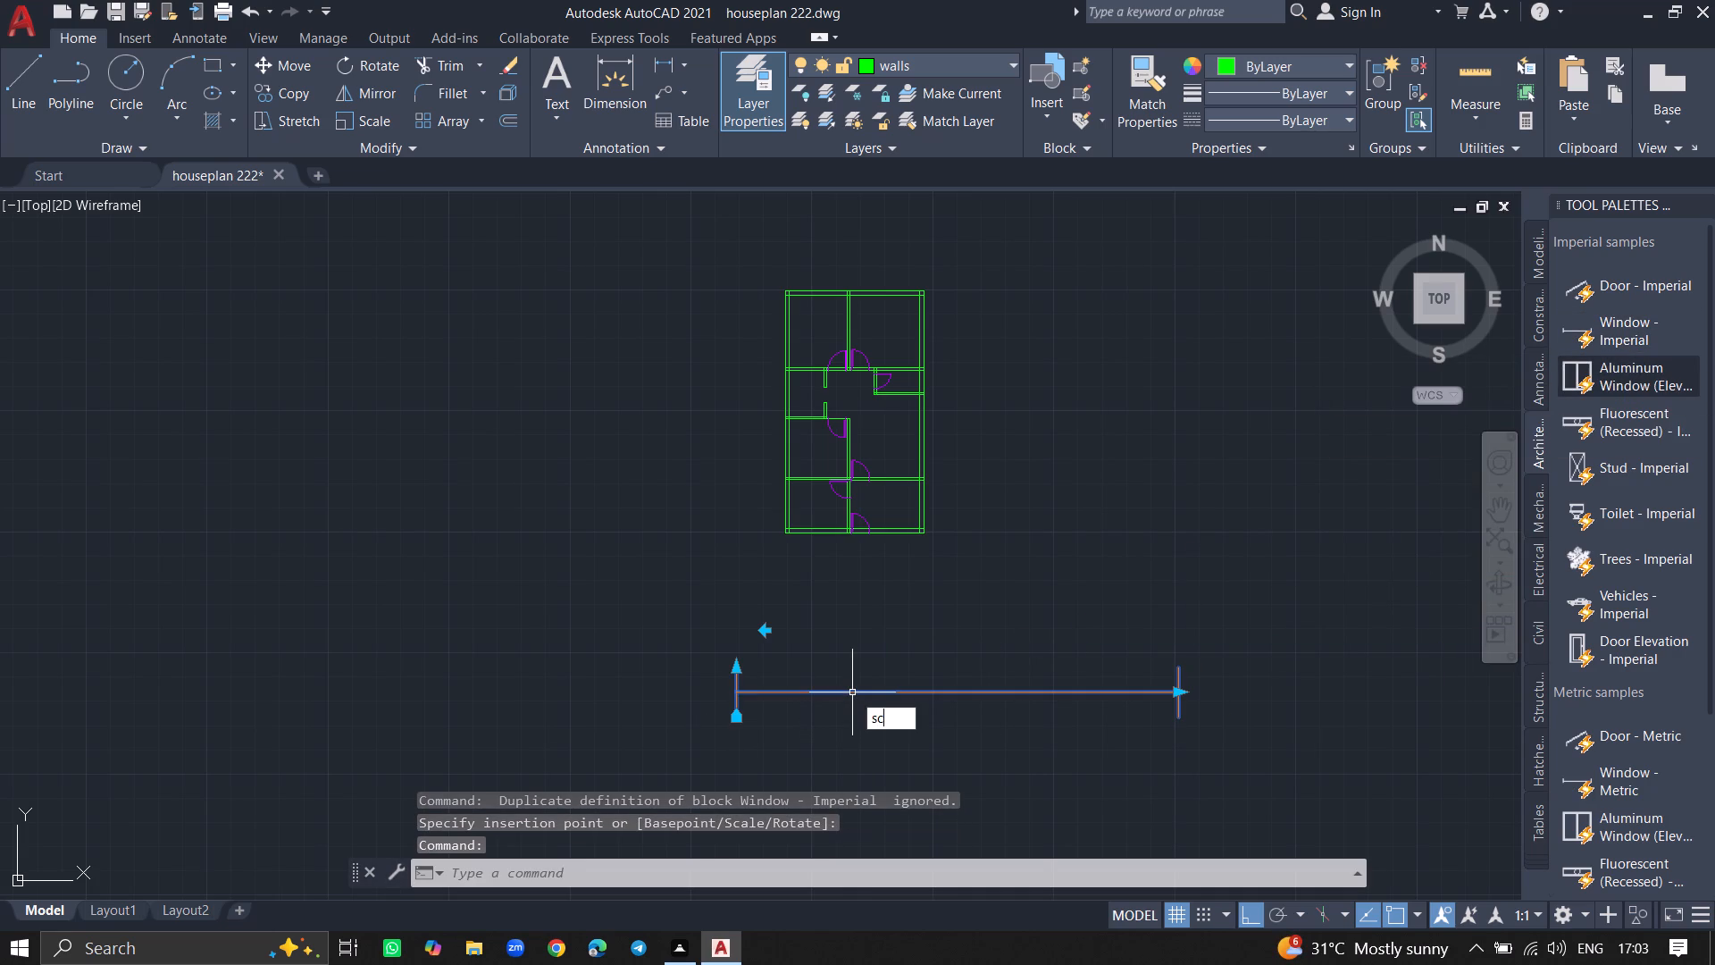
key(Return)
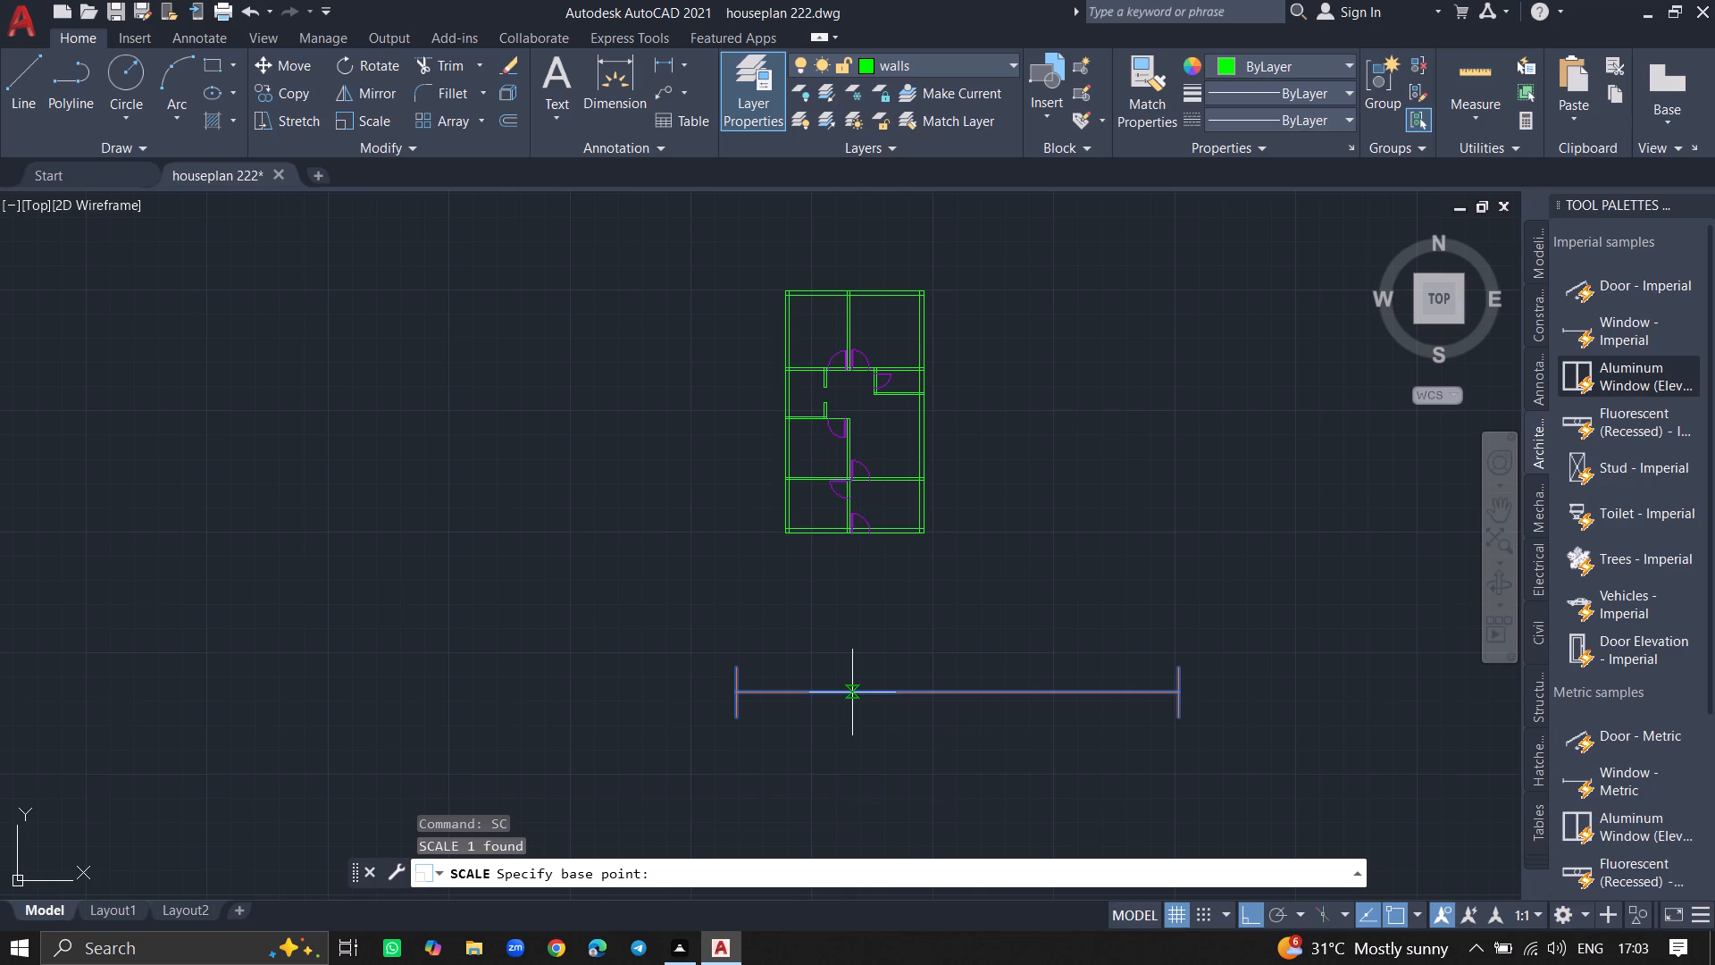
click(854, 692)
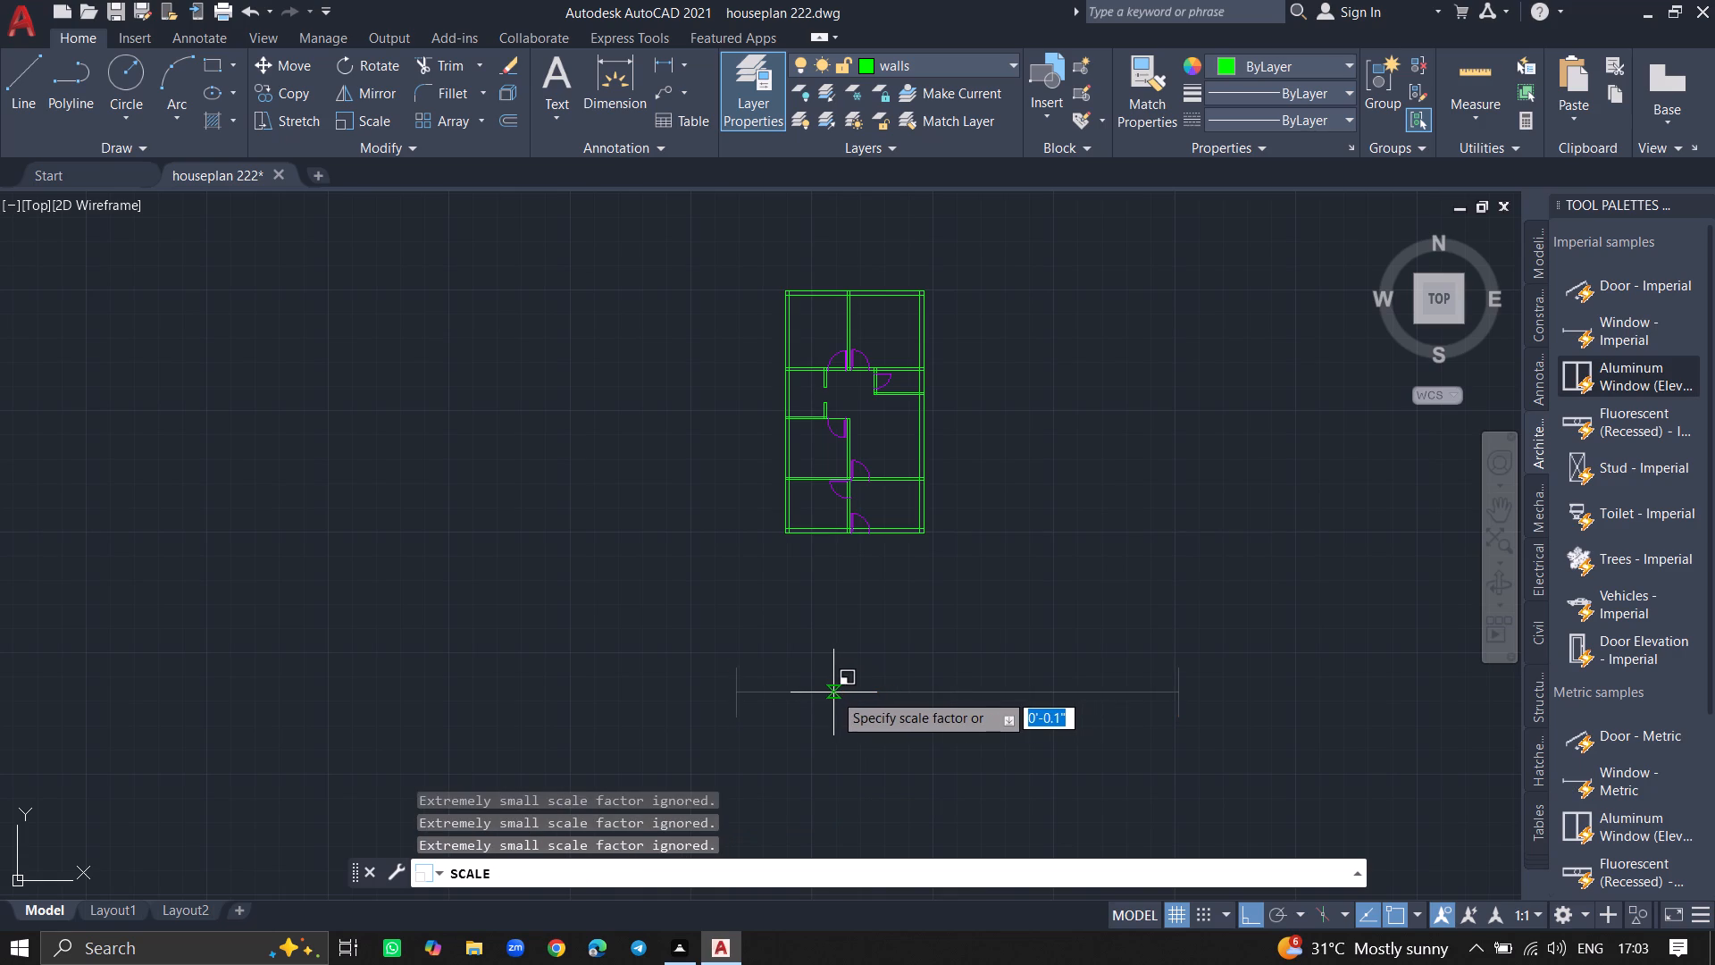
ctrl+scroll(832, 692, up, 3)
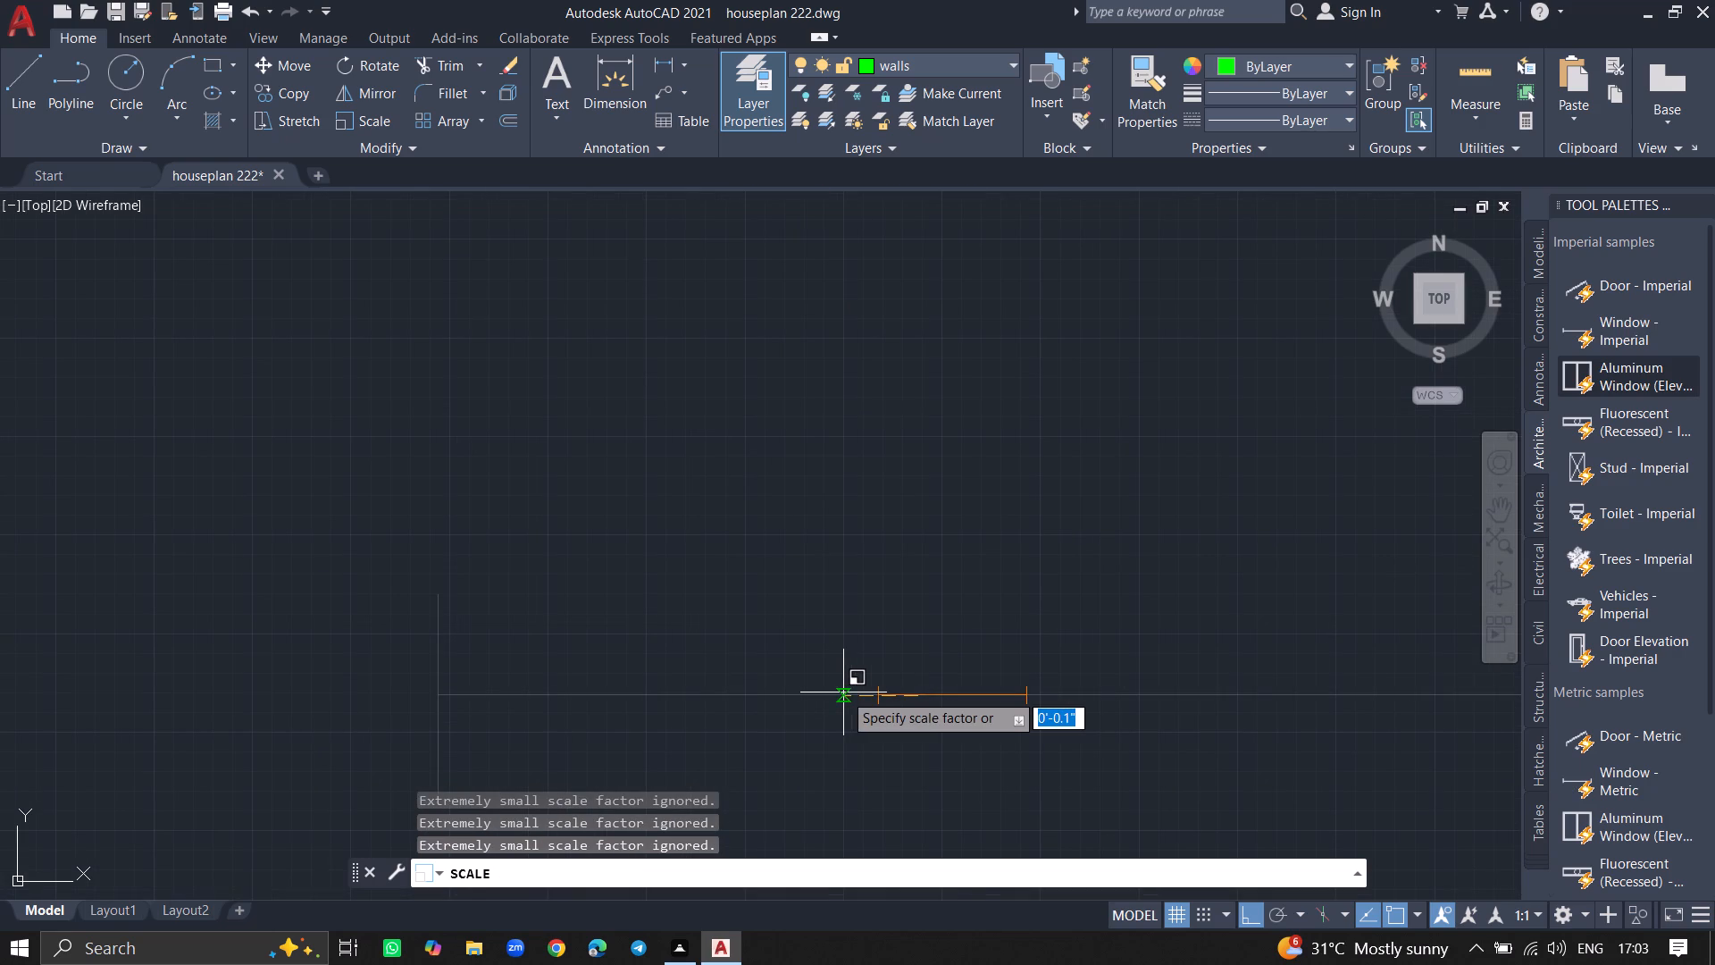
click(840, 693)
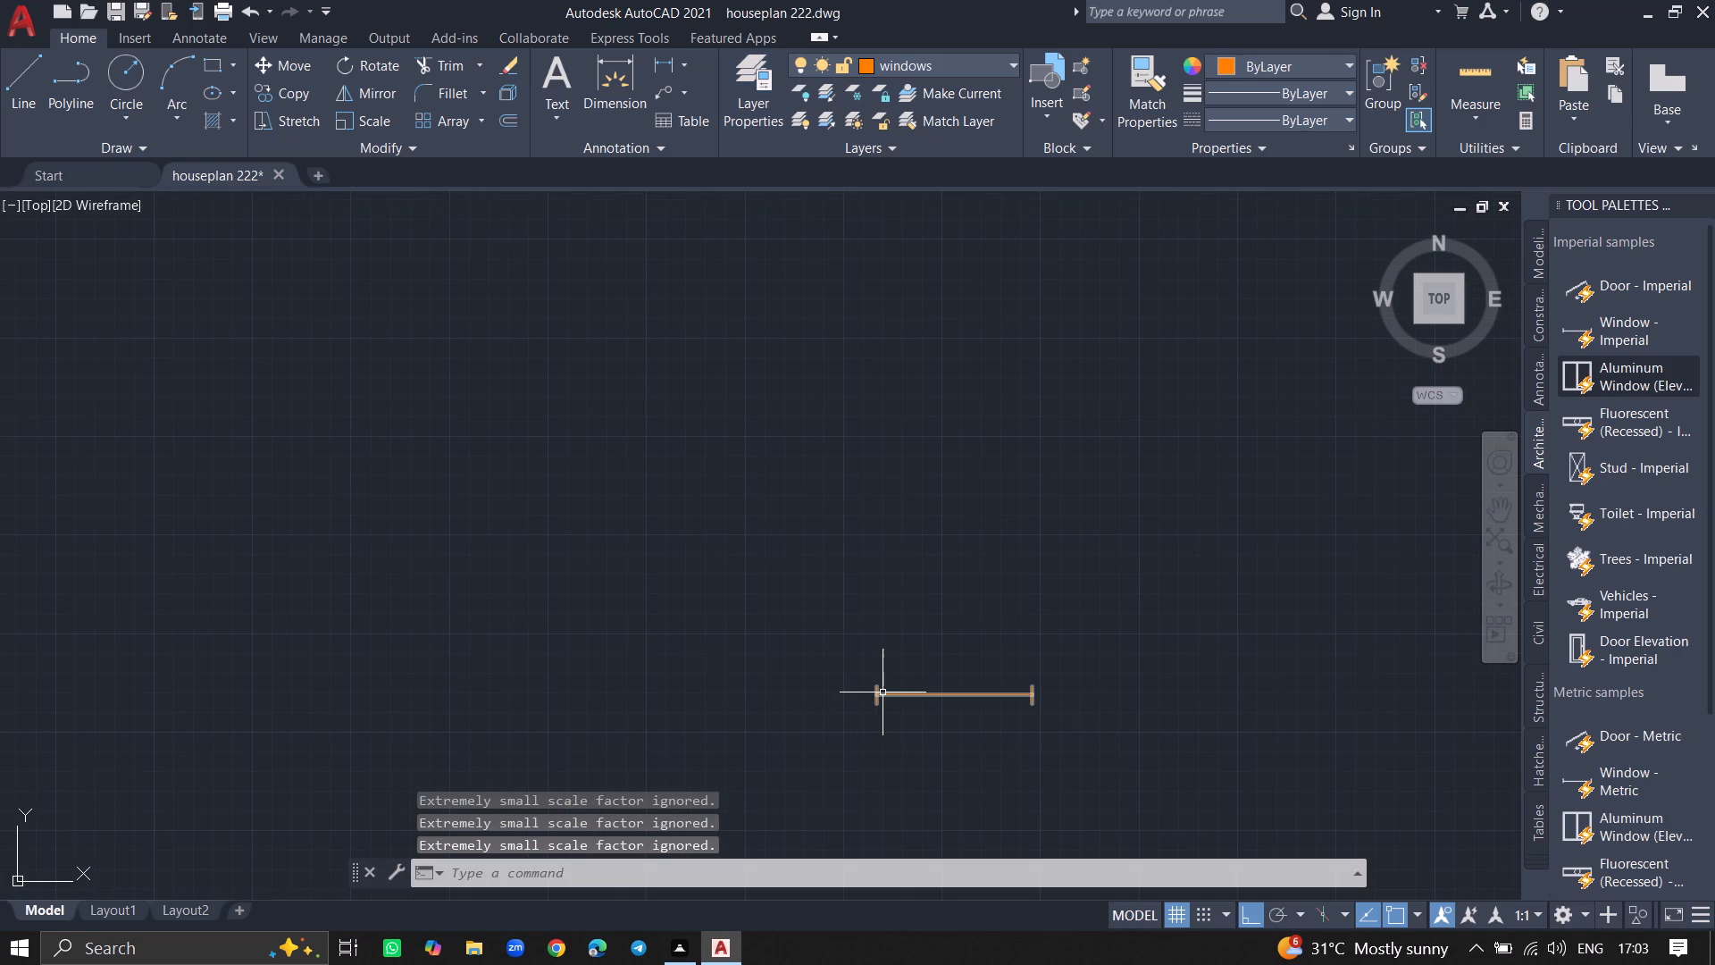
Move the scaled window block up to just below the plan's bottom exterior wall, beside the entrance door.
click(883, 692)
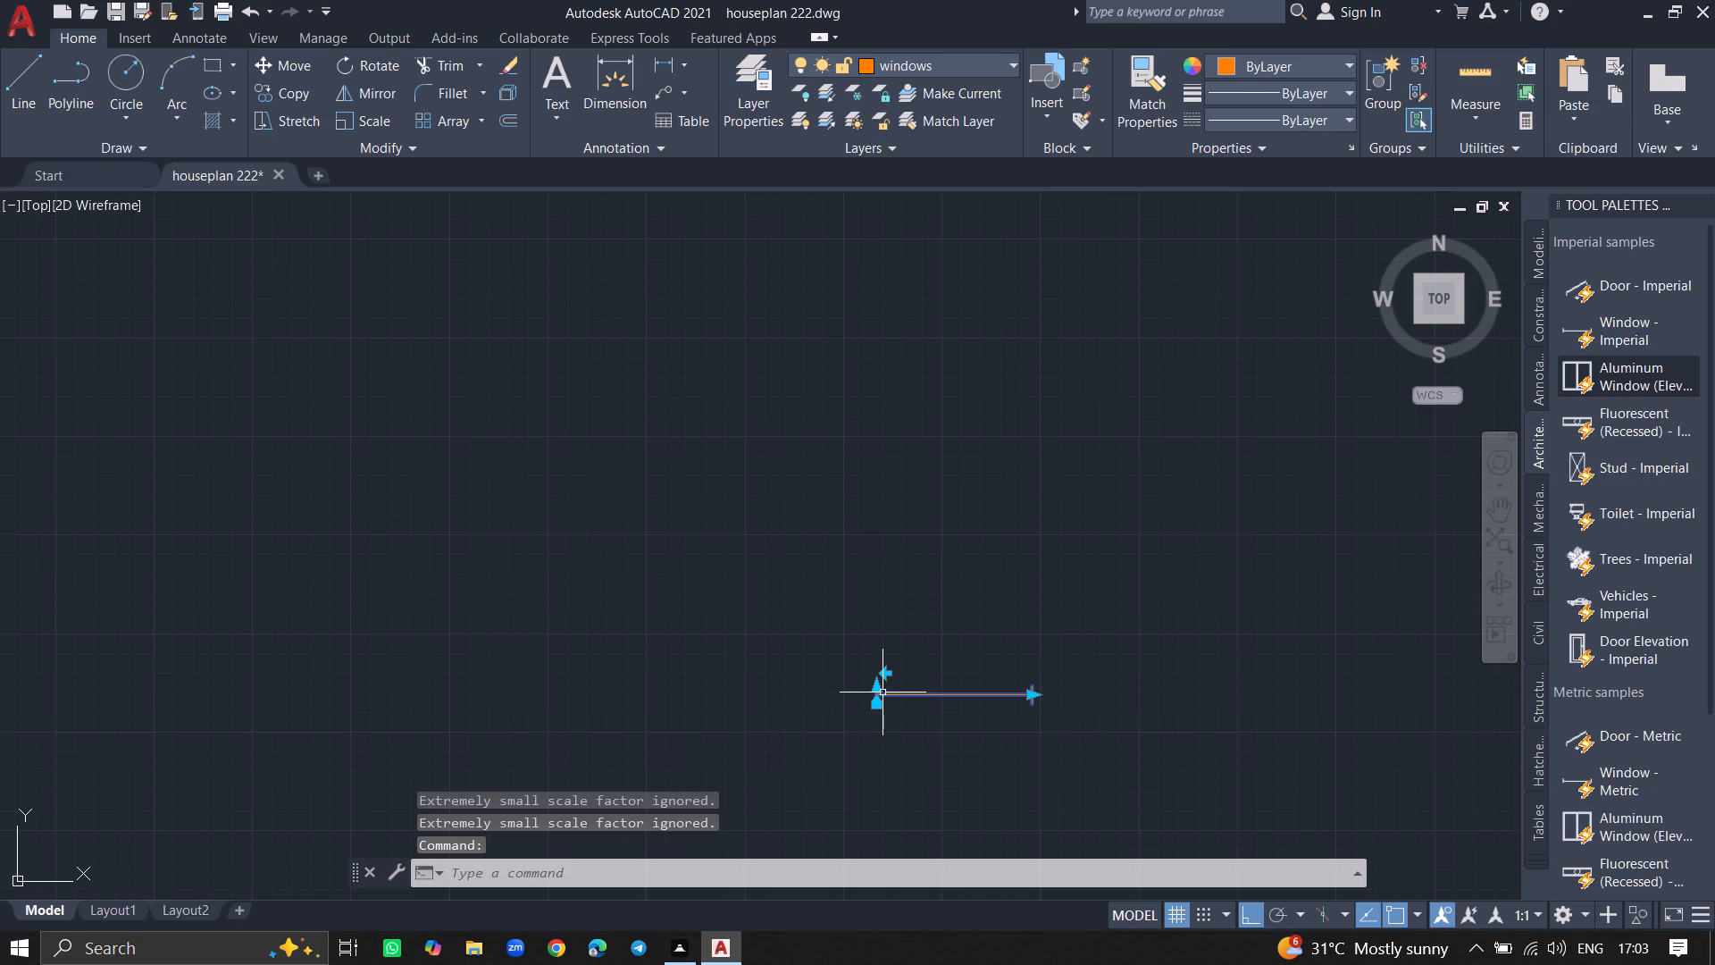
text(mo)
text(ve)
key(Return)
click(883, 692)
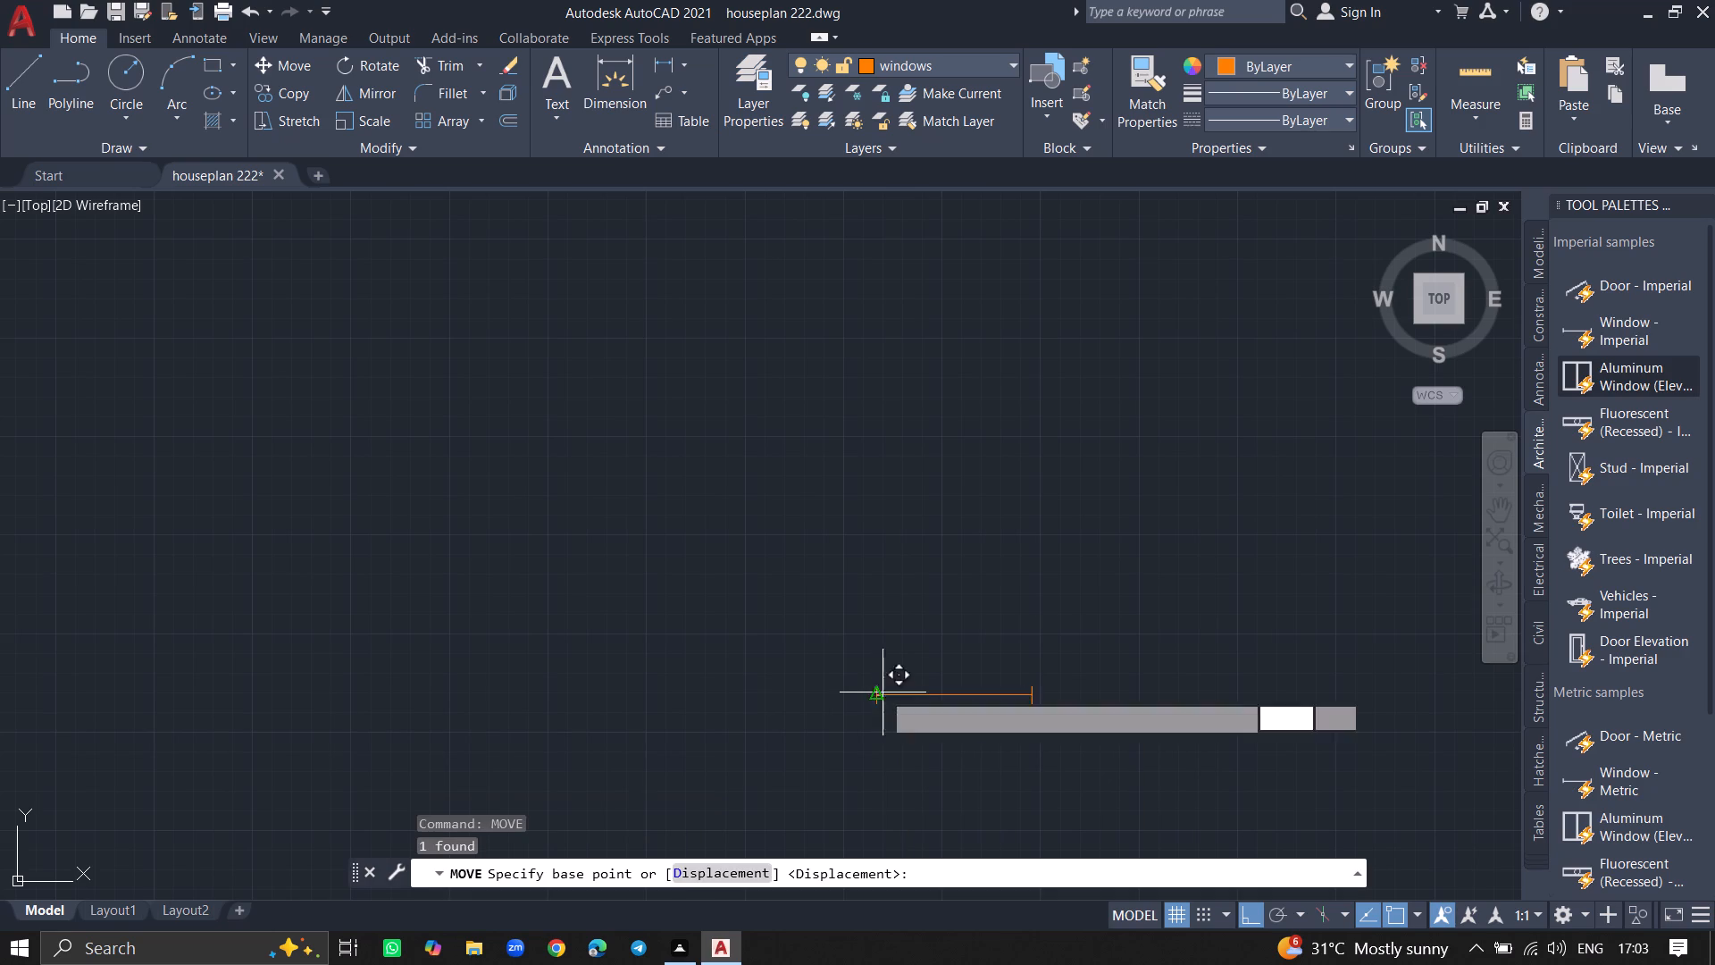
ctrl+scroll(871, 569, down, 5)
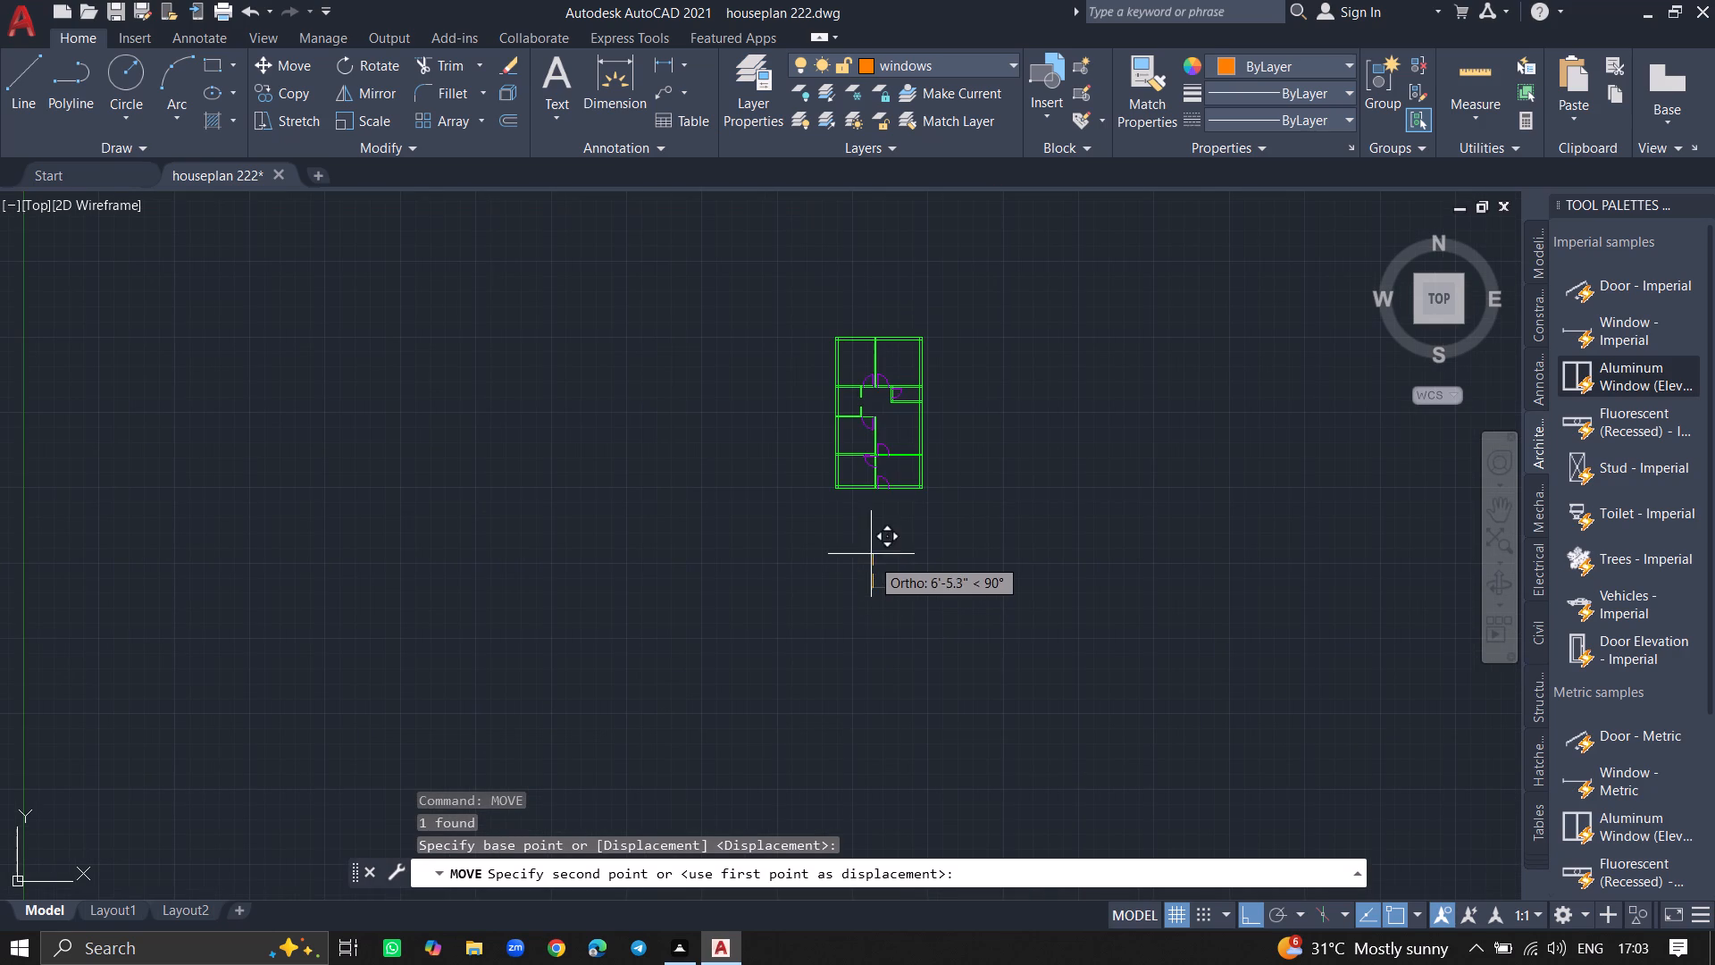
ctrl+scroll(888, 474, up, 4)
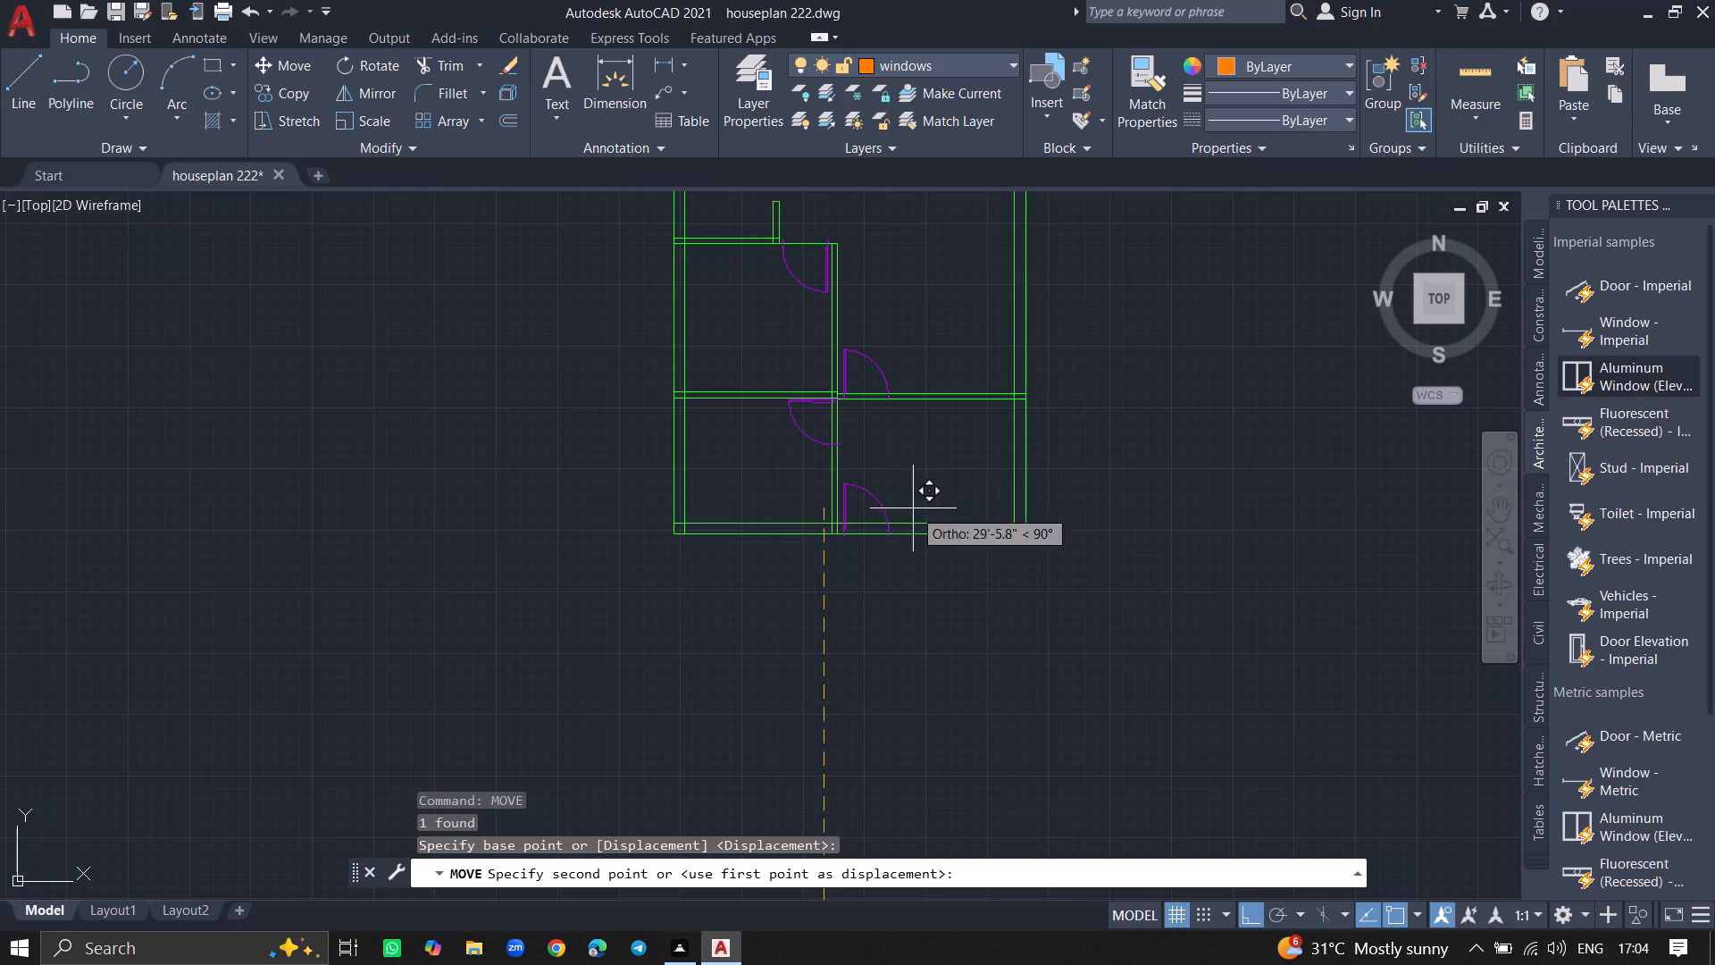
key(F8)
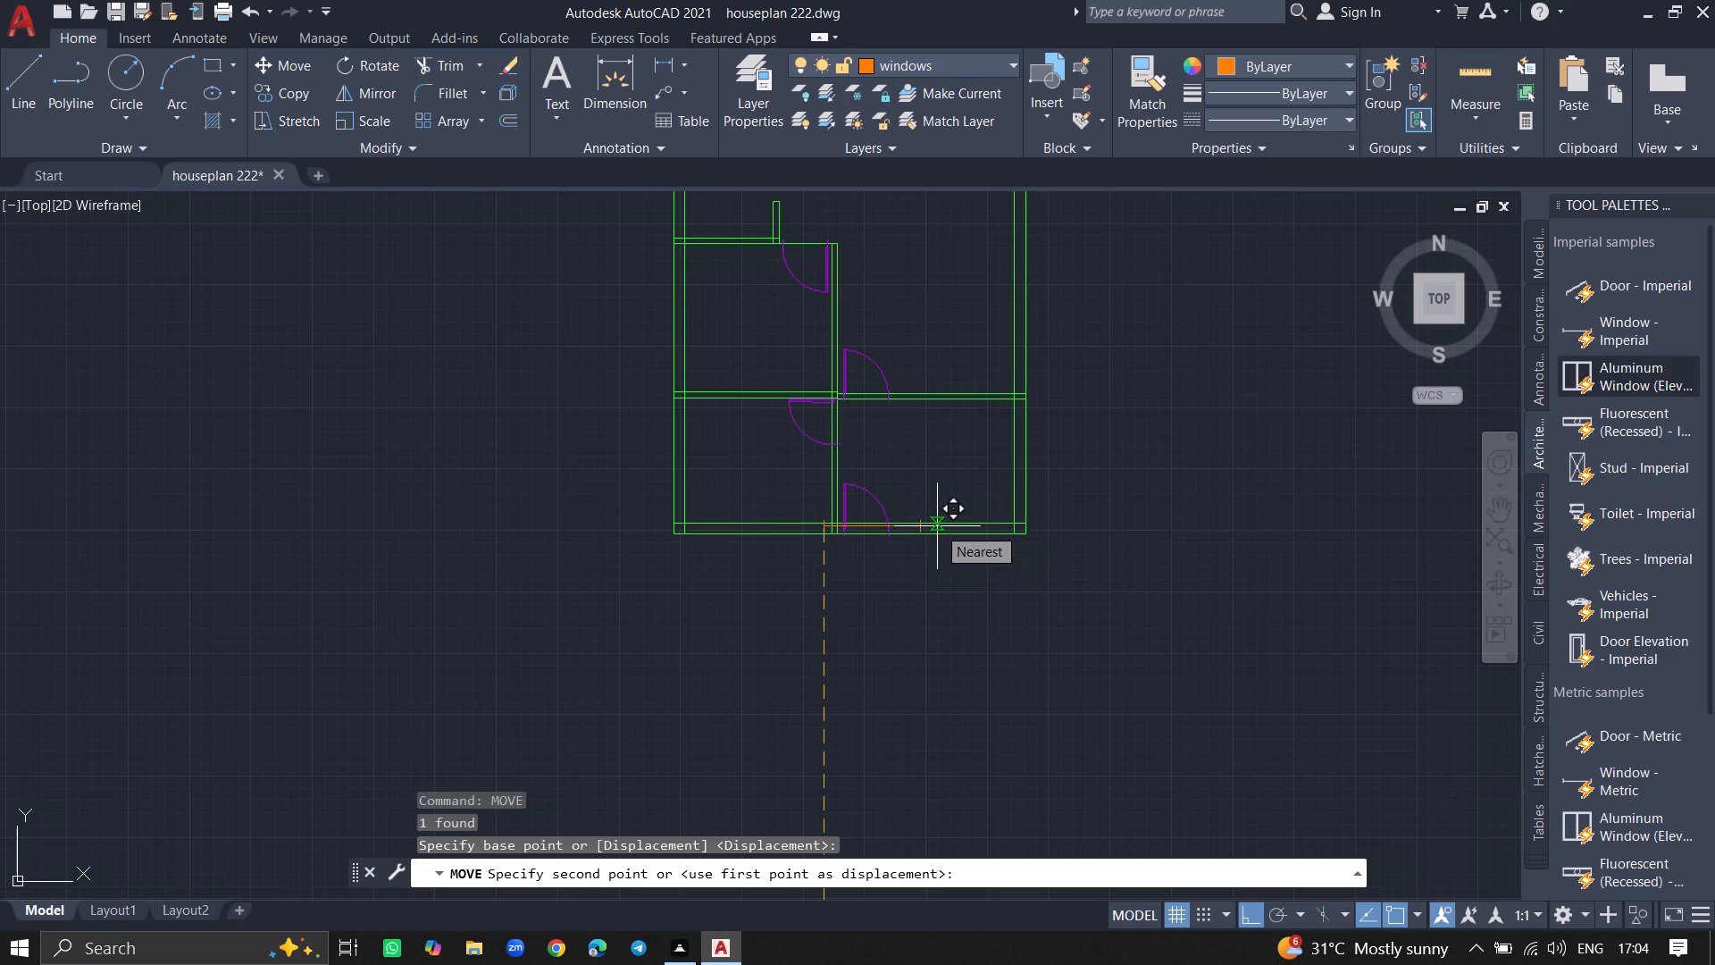
ctrl+scroll(937, 526, up, 1)
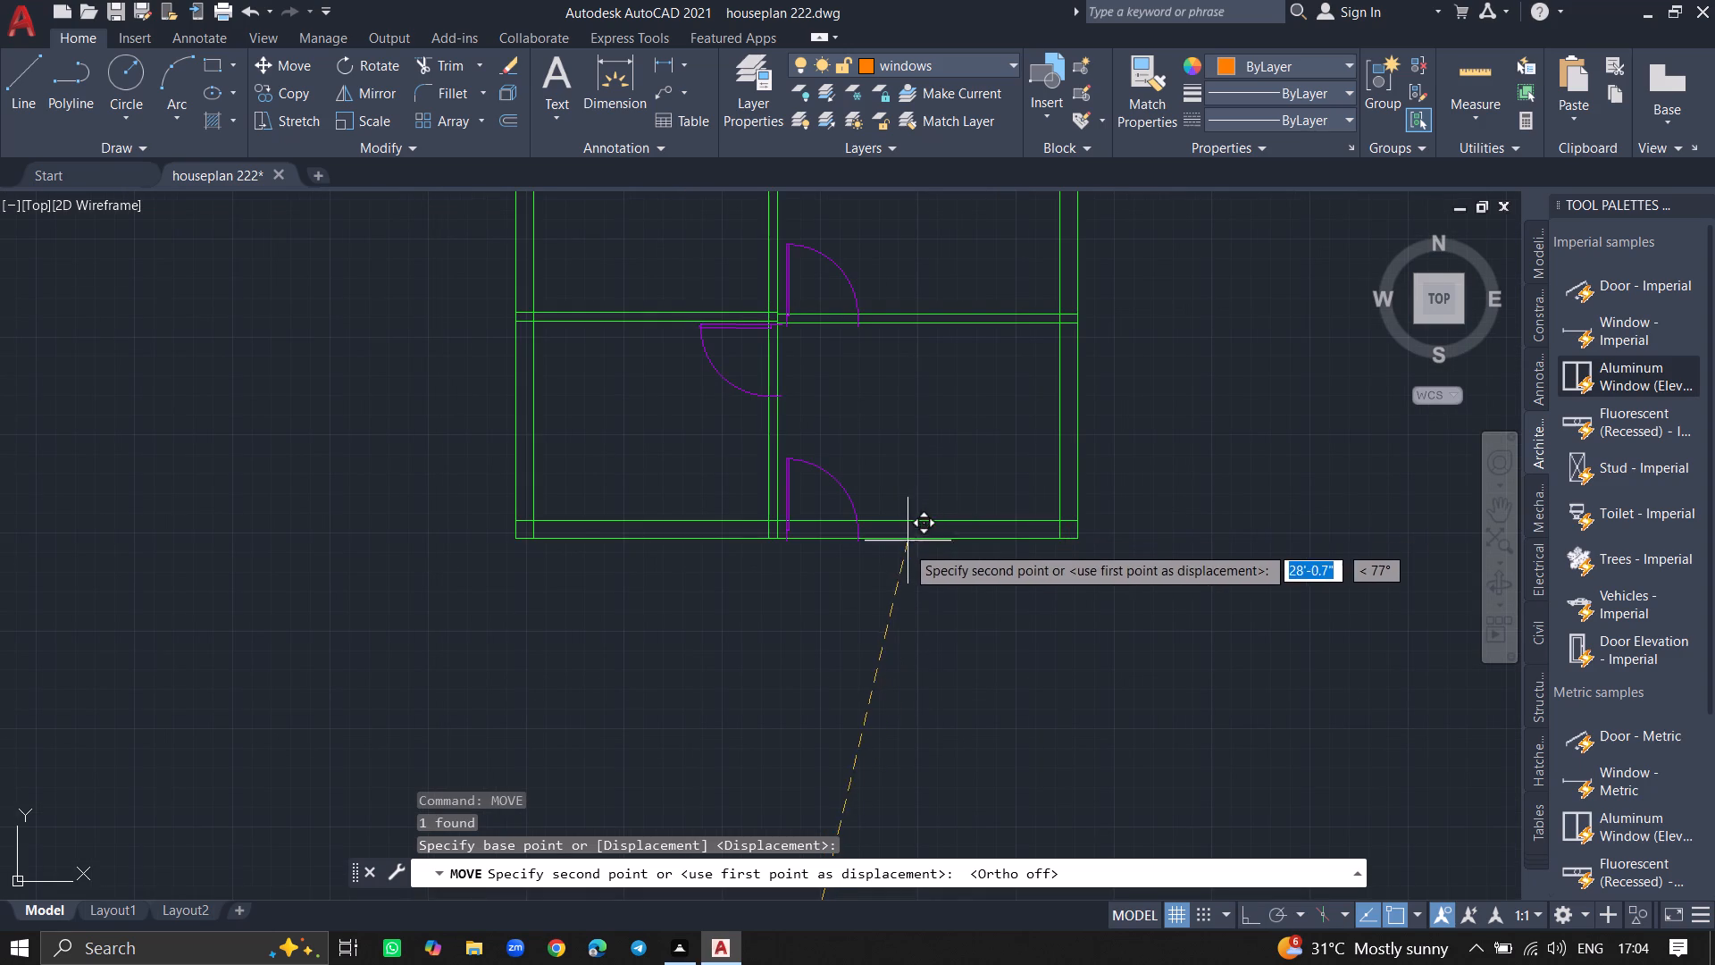
click(883, 587)
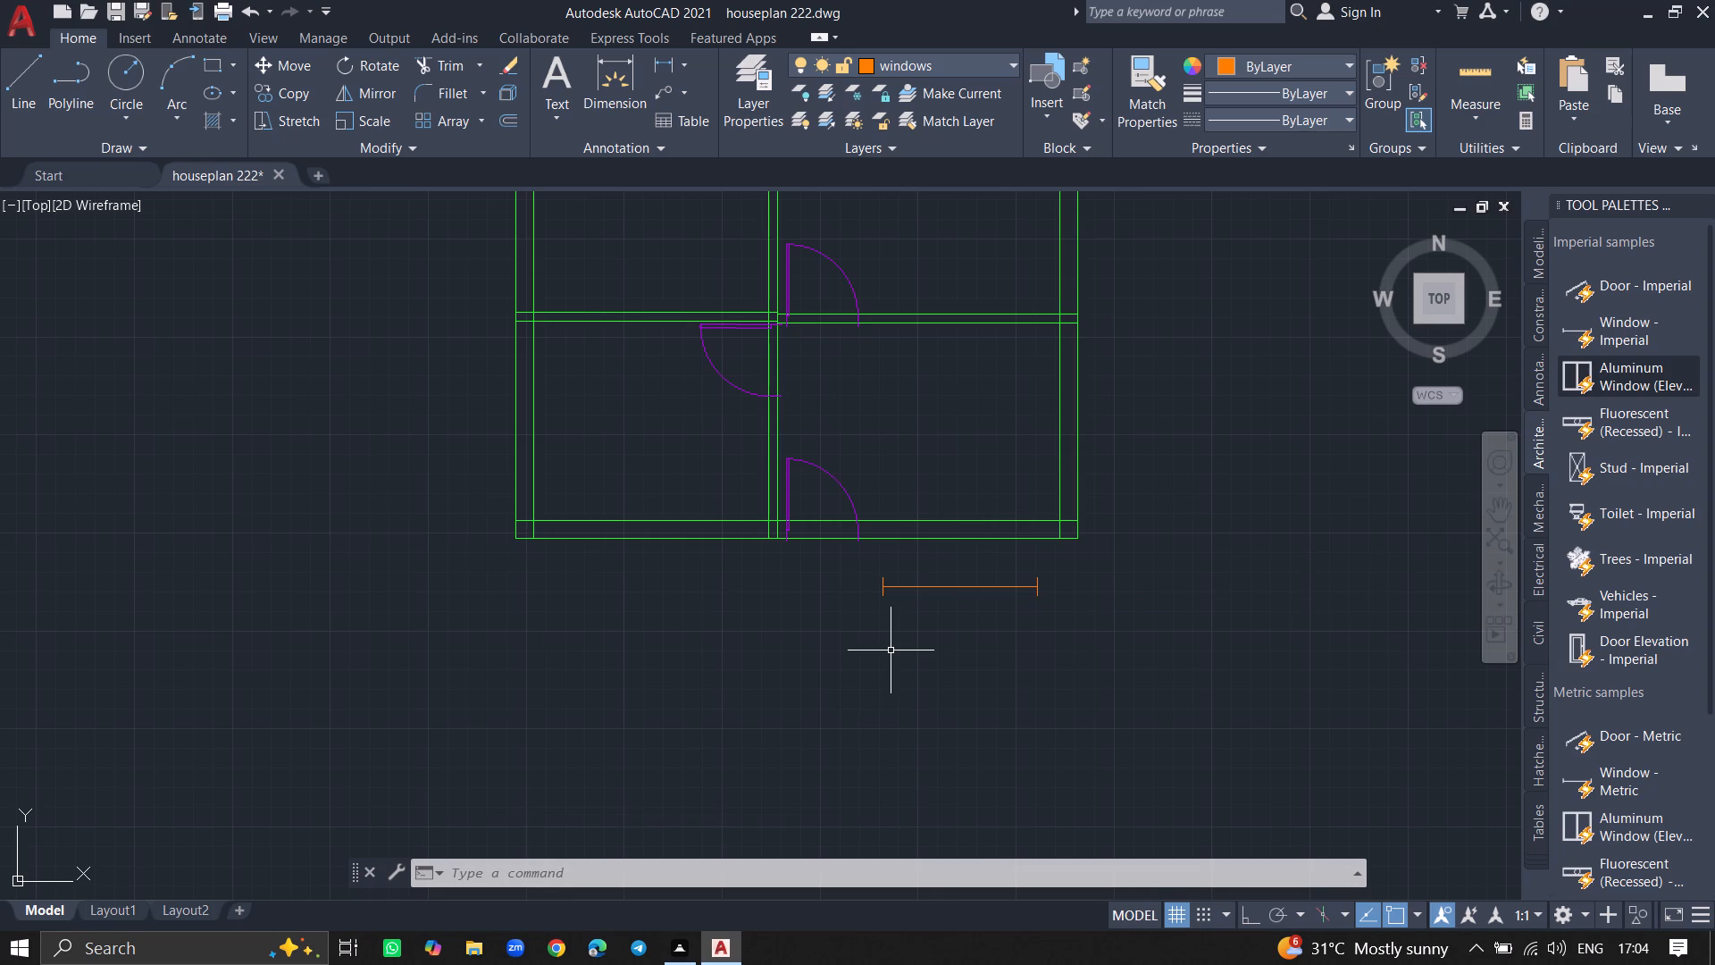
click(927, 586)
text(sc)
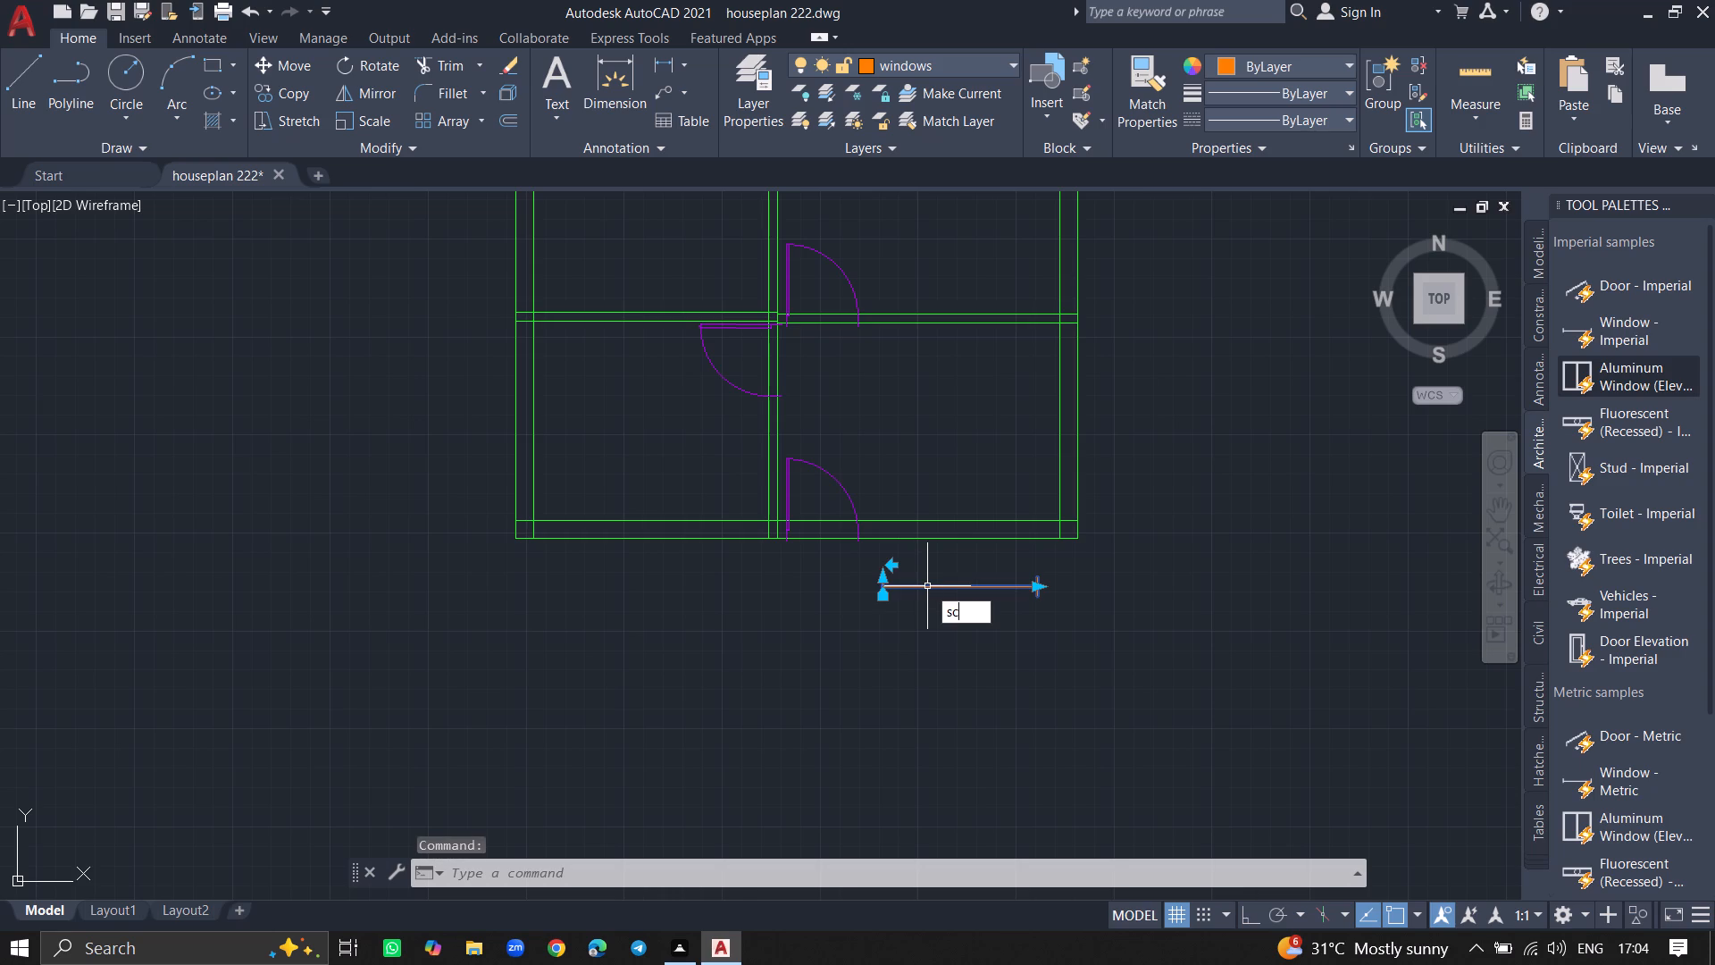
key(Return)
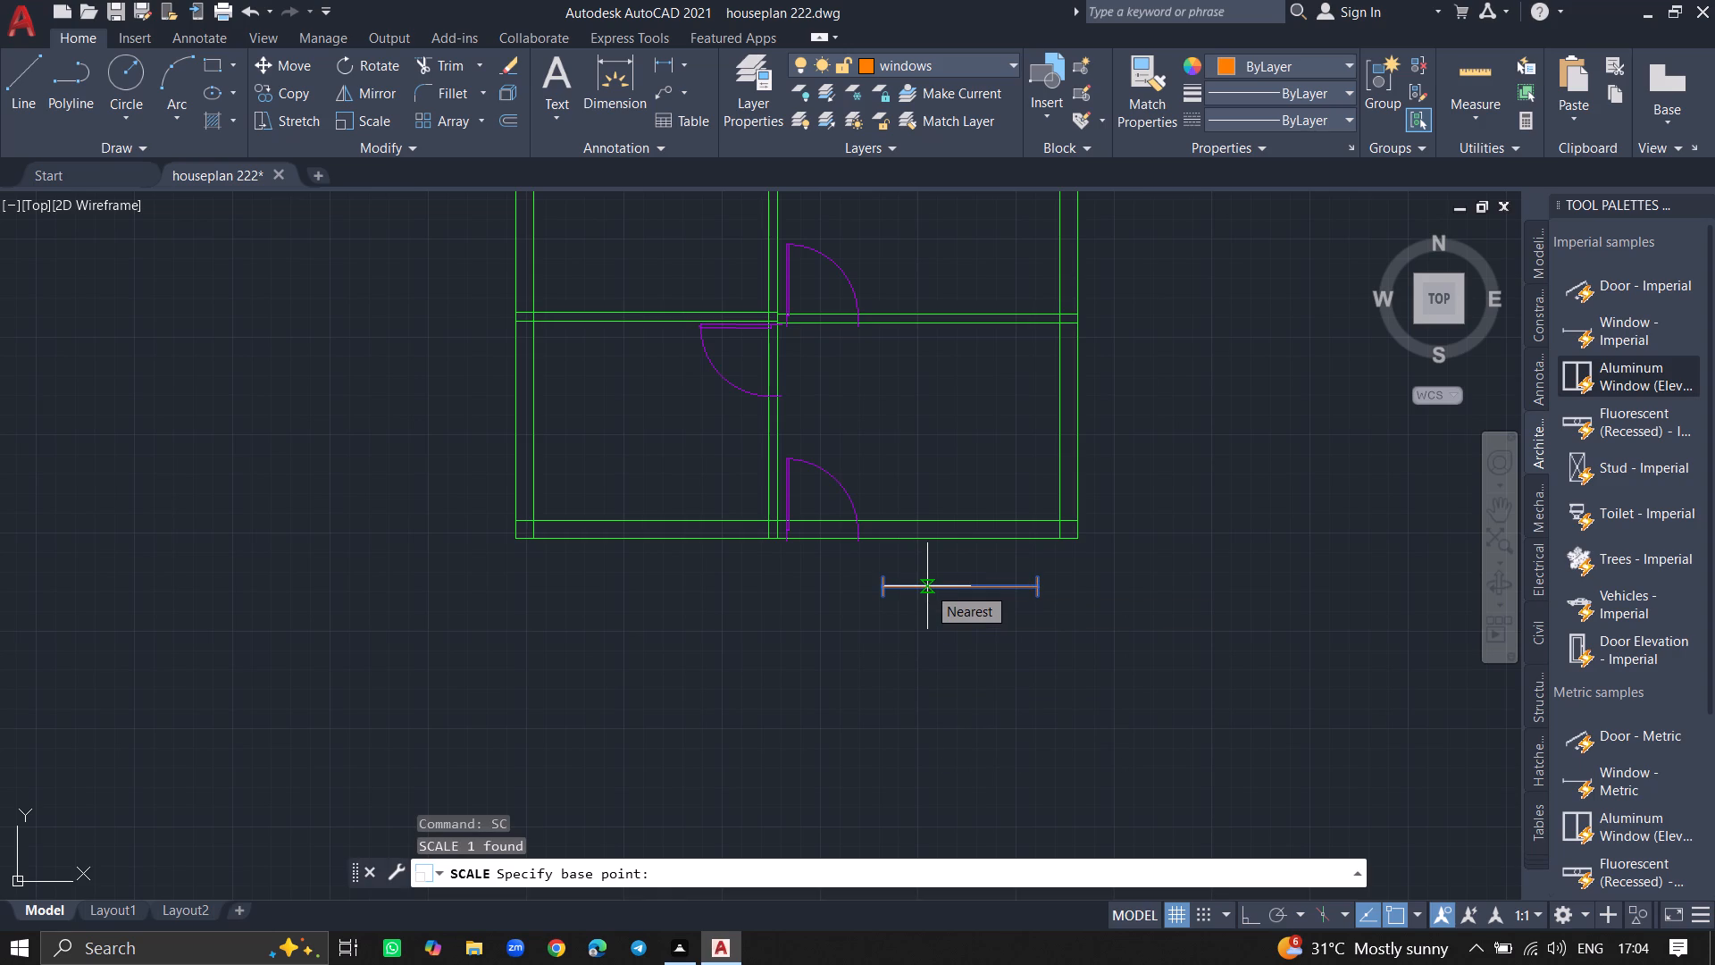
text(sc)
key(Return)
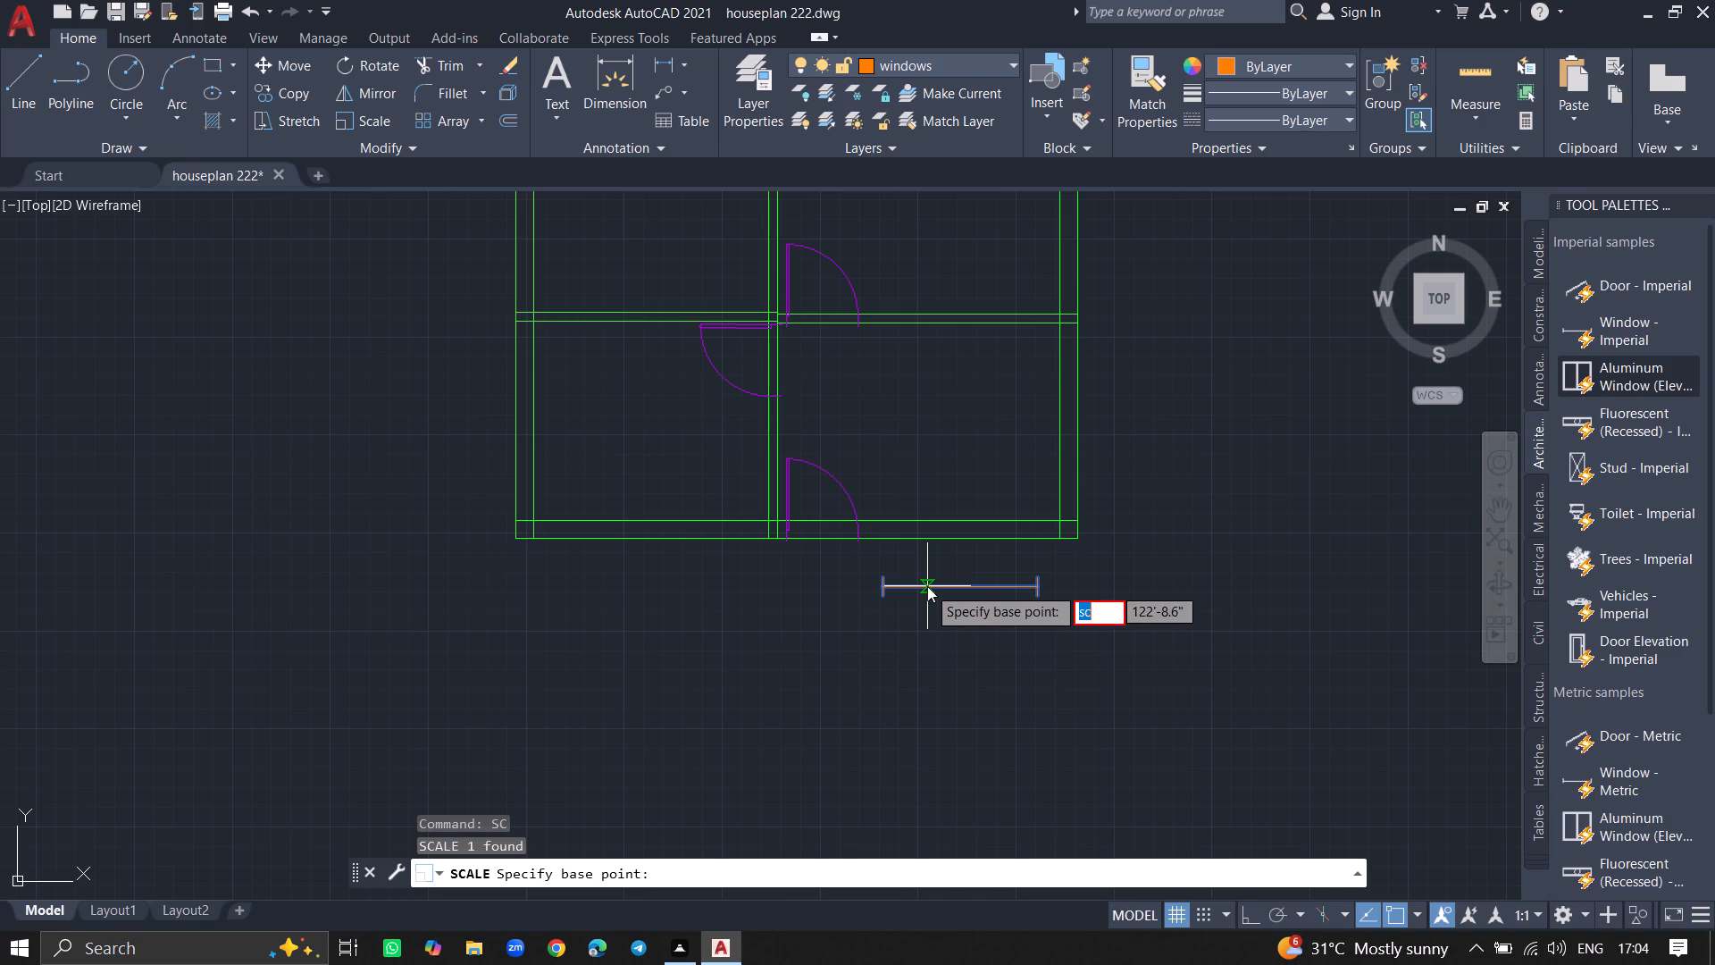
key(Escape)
Scale the window block below the bottom wall down to less than half its size from a point on its centre line.
click(927, 586)
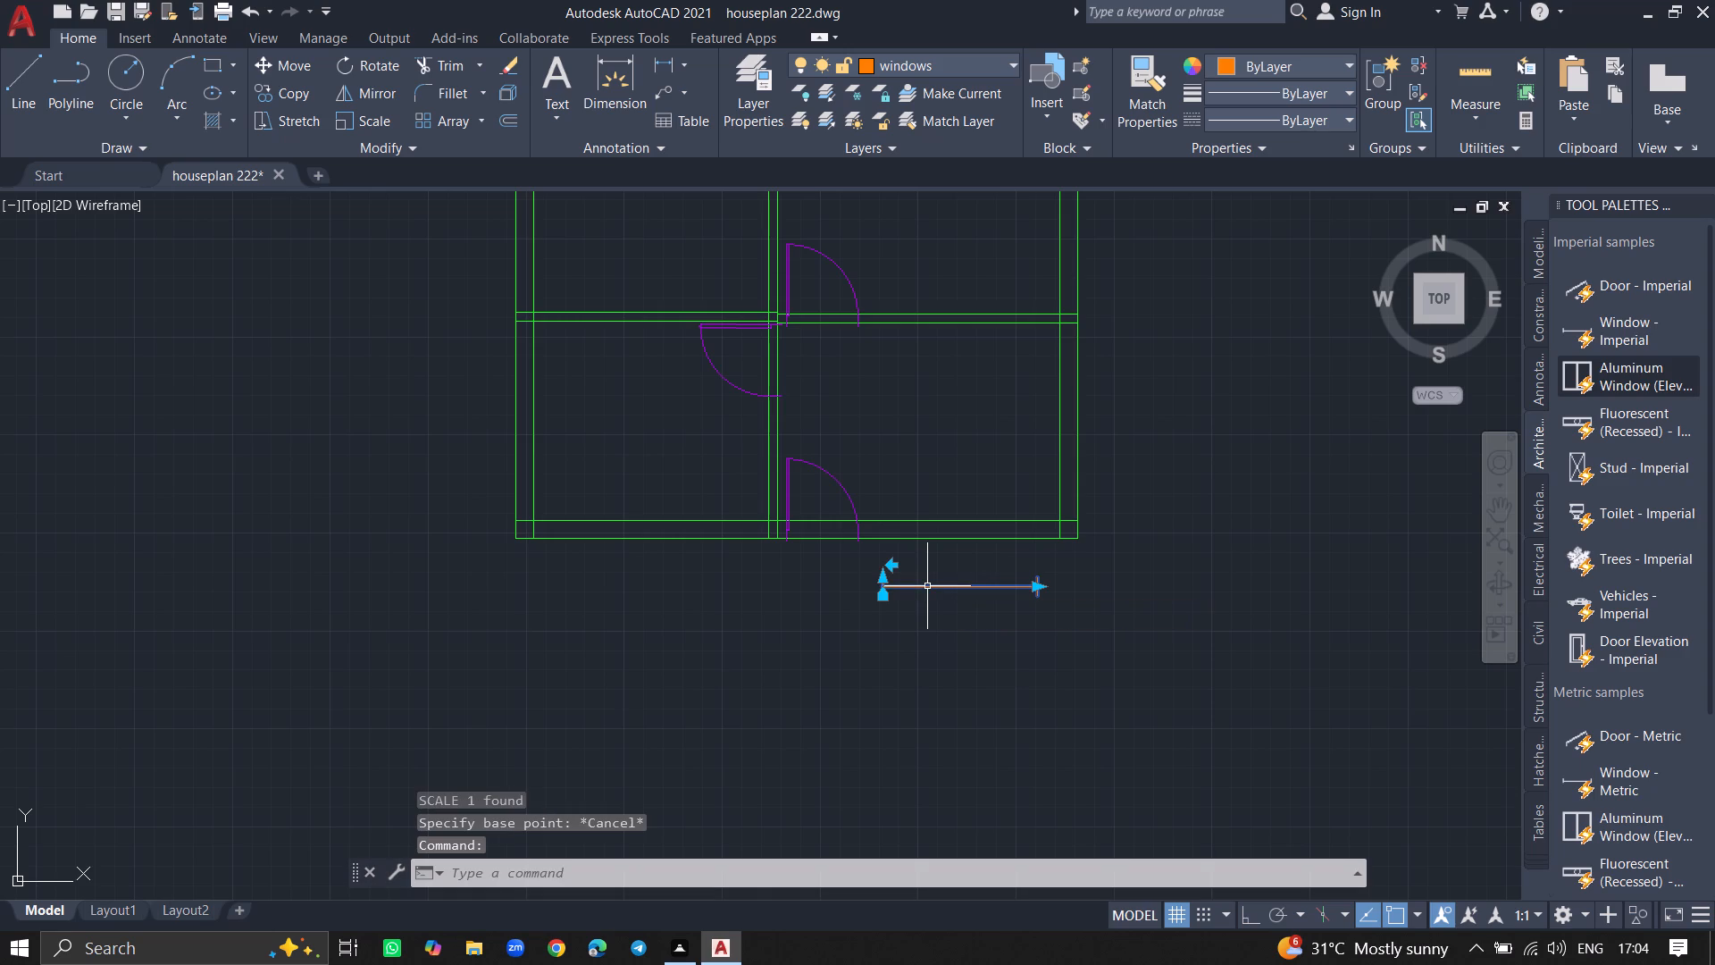
text(sc)
key(Return)
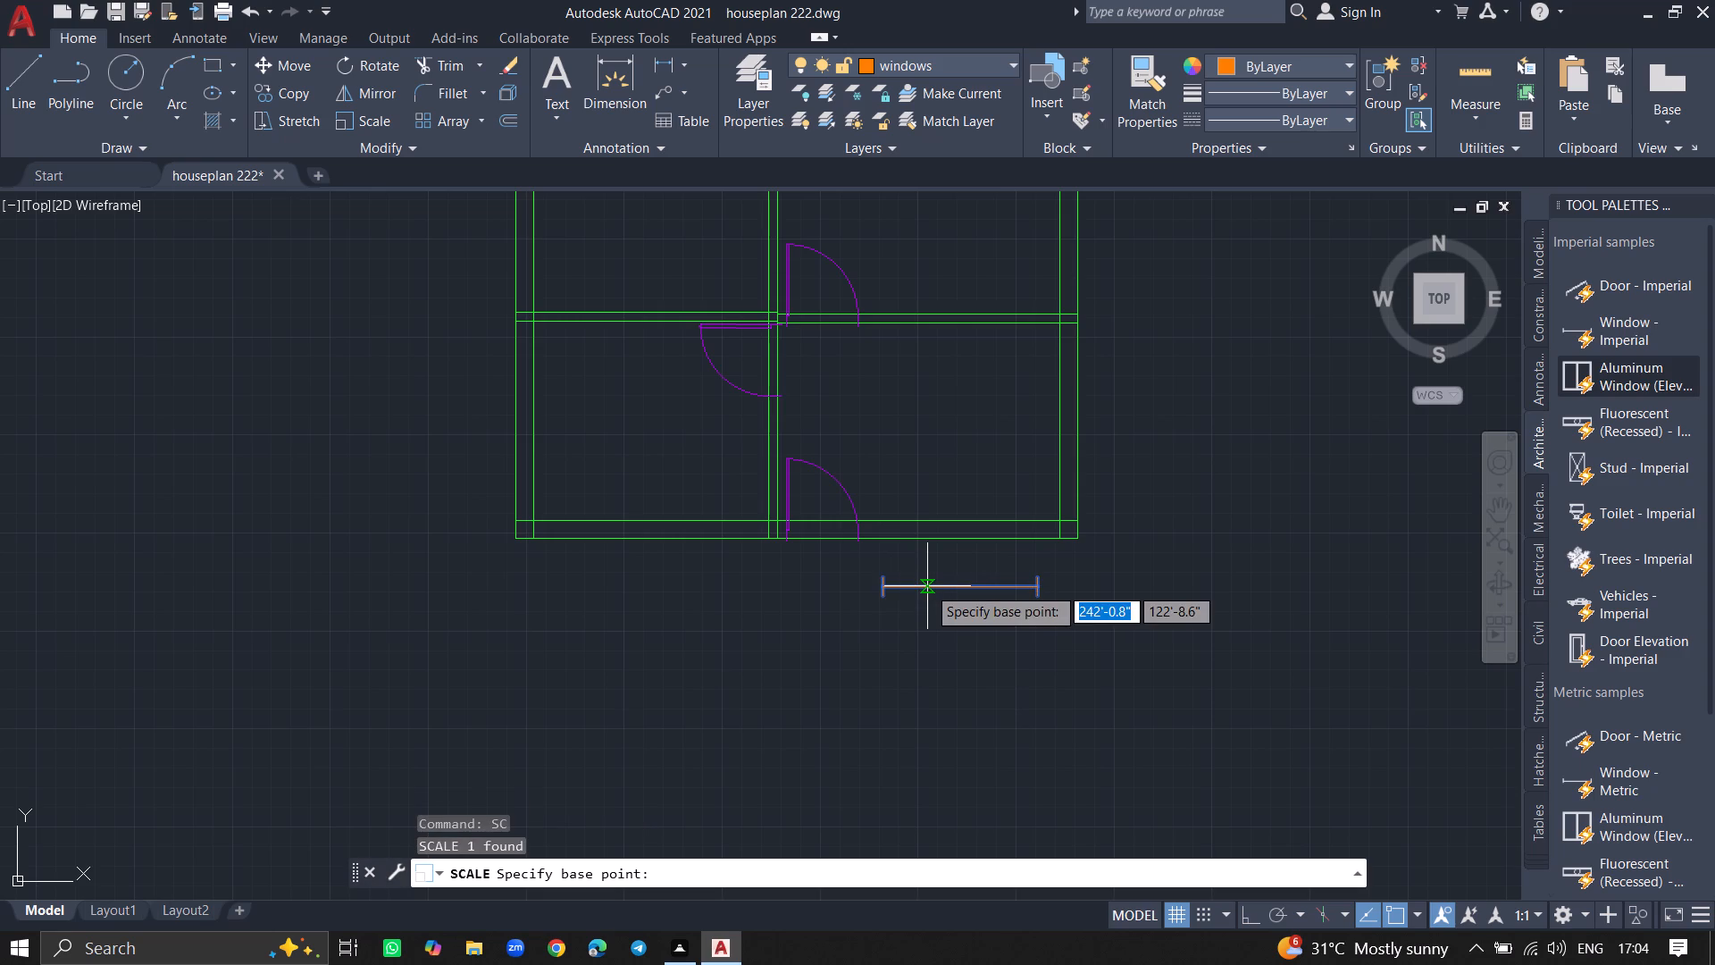
click(927, 586)
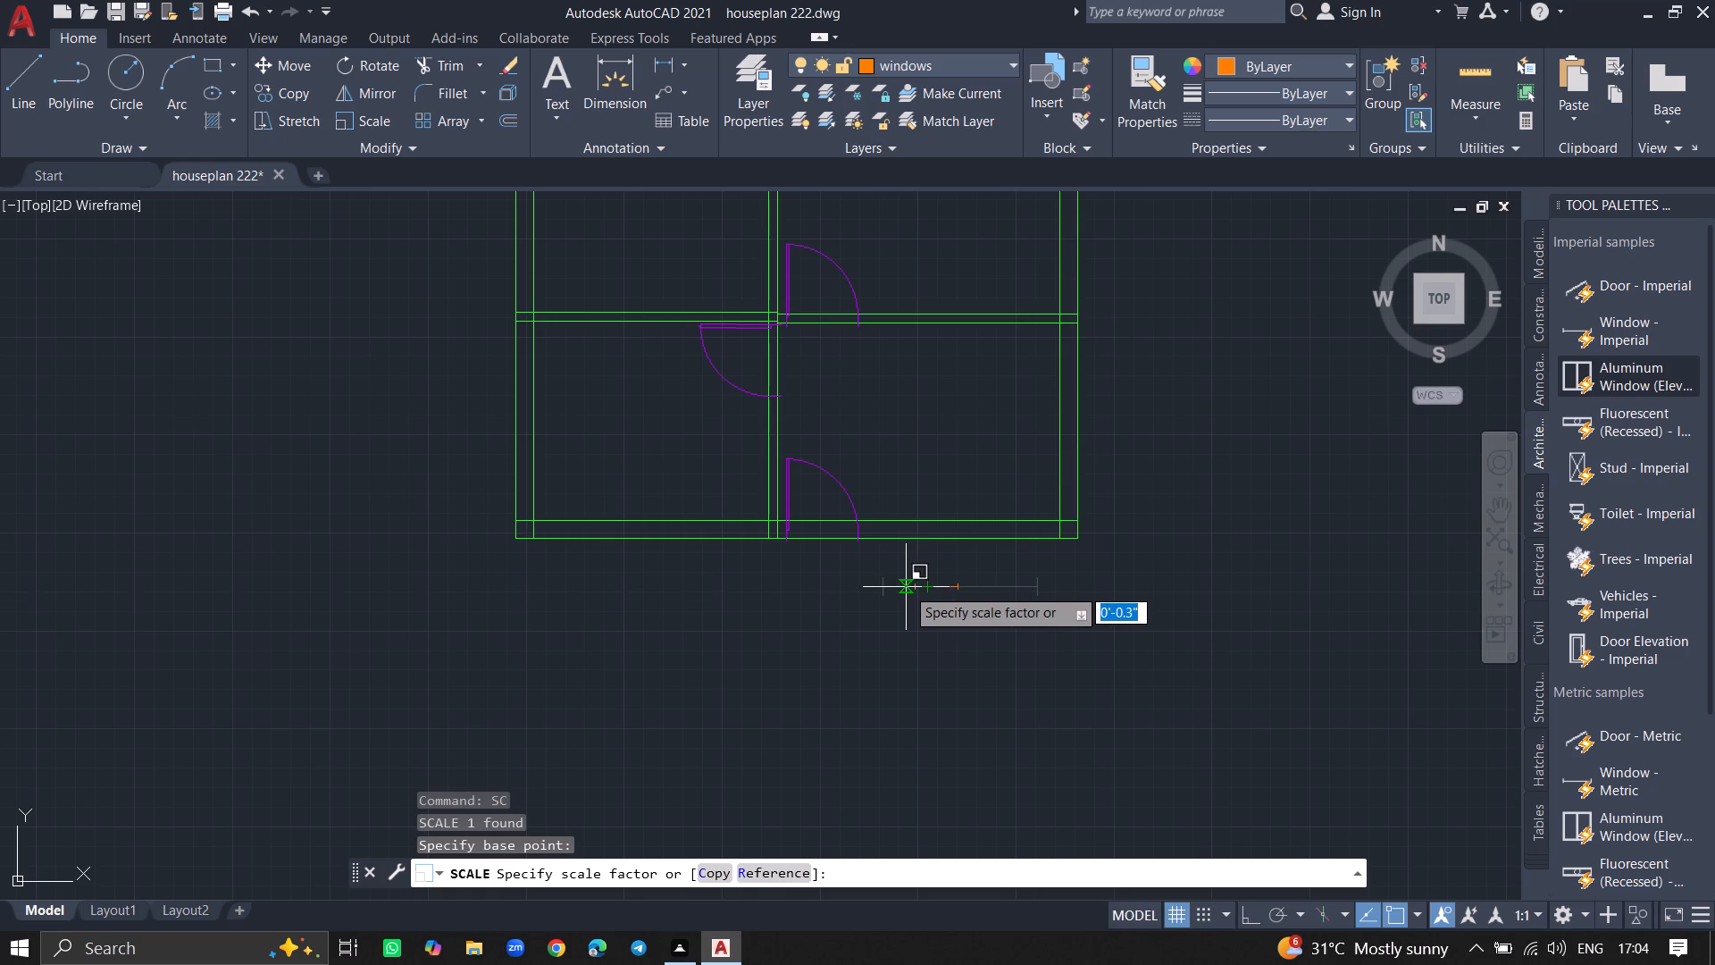
click(897, 587)
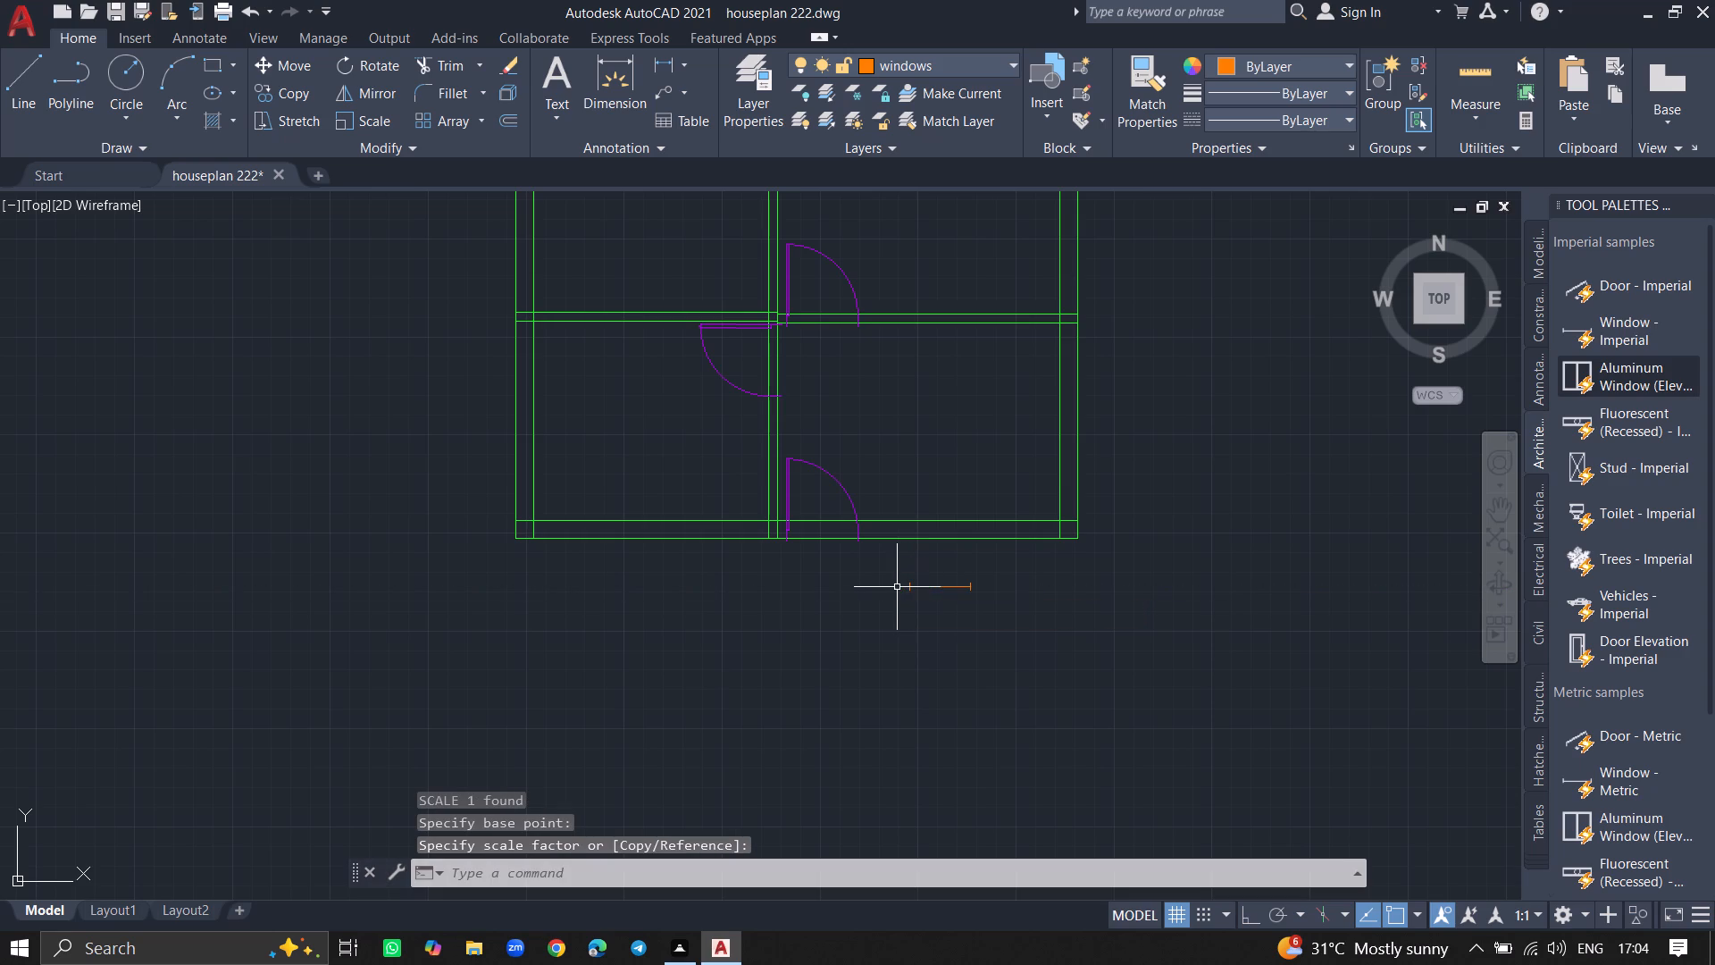
Scale the window block down again by a factor of about 0.8 from a point on its centre line.
click(925, 591)
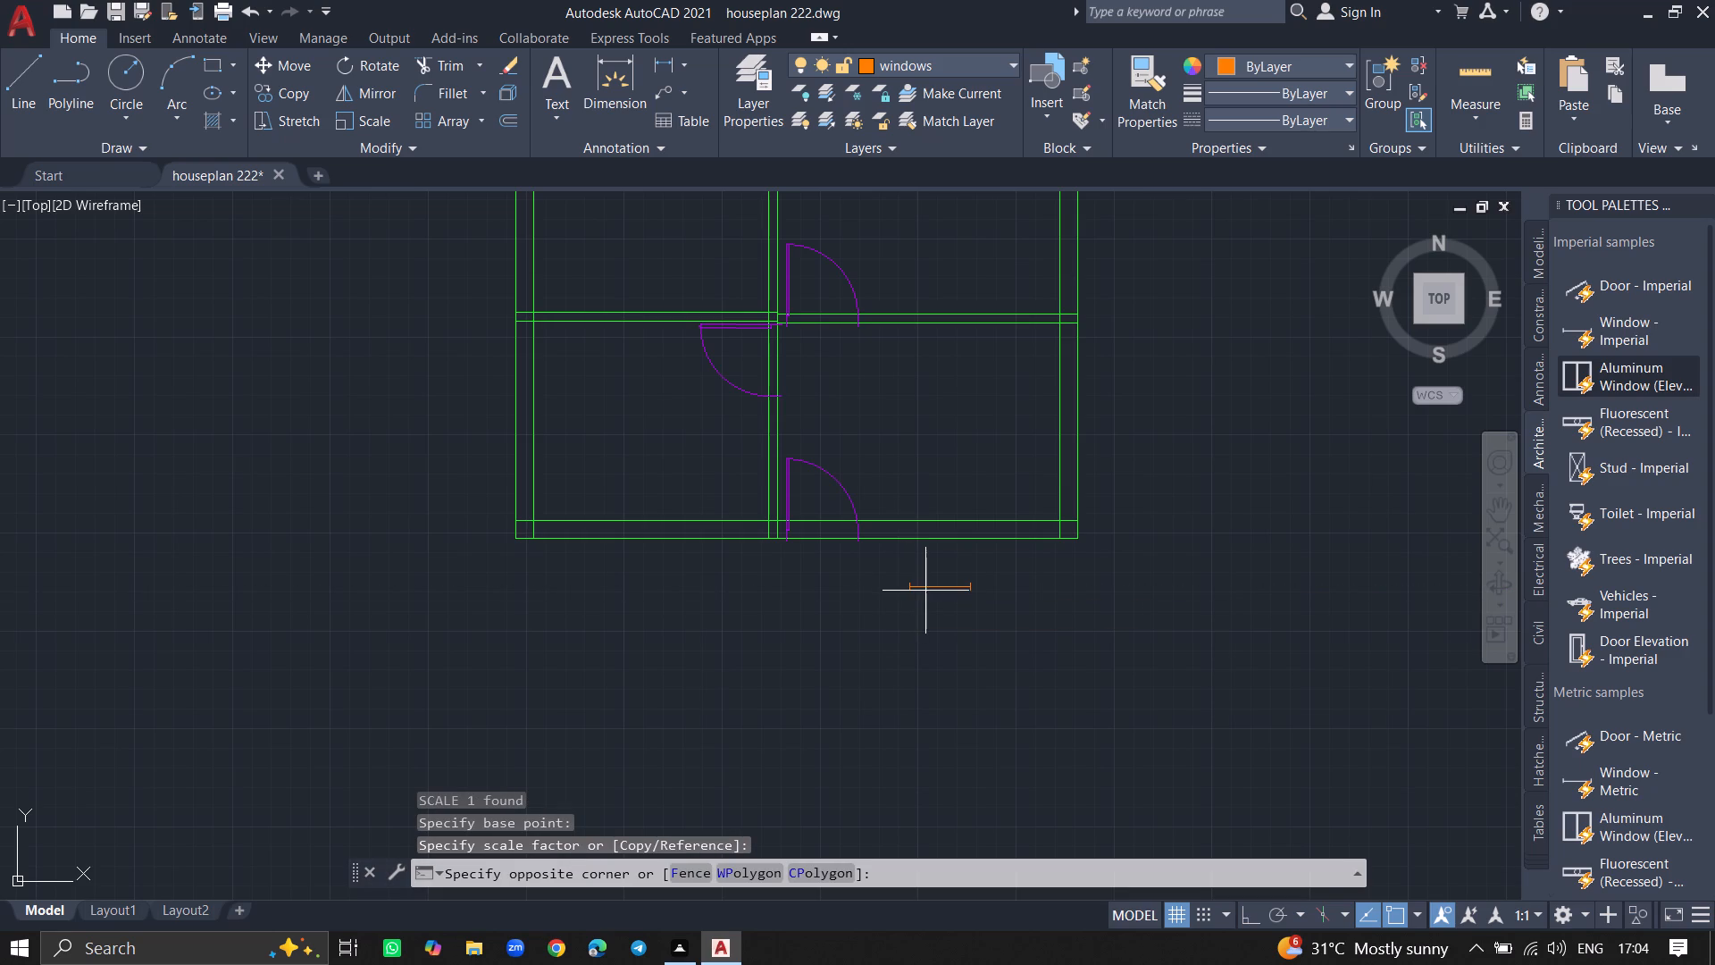
ctrl+scroll(925, 591, up, 3)
click(925, 591)
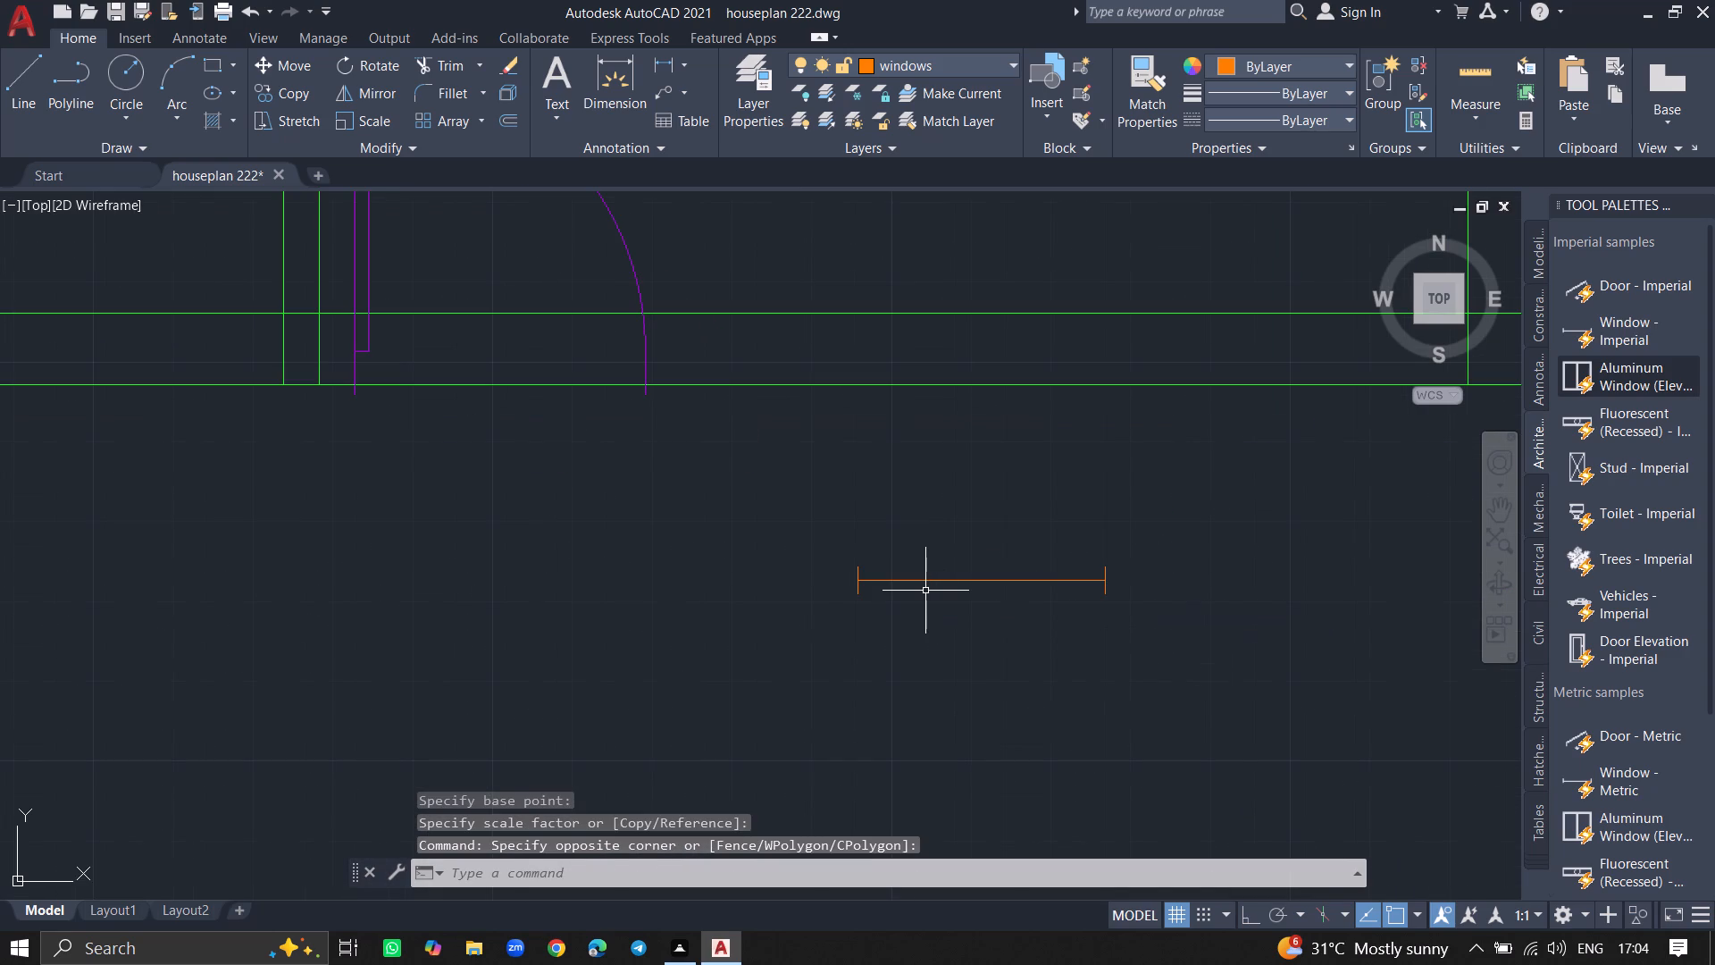
click(925, 578)
text(sc)
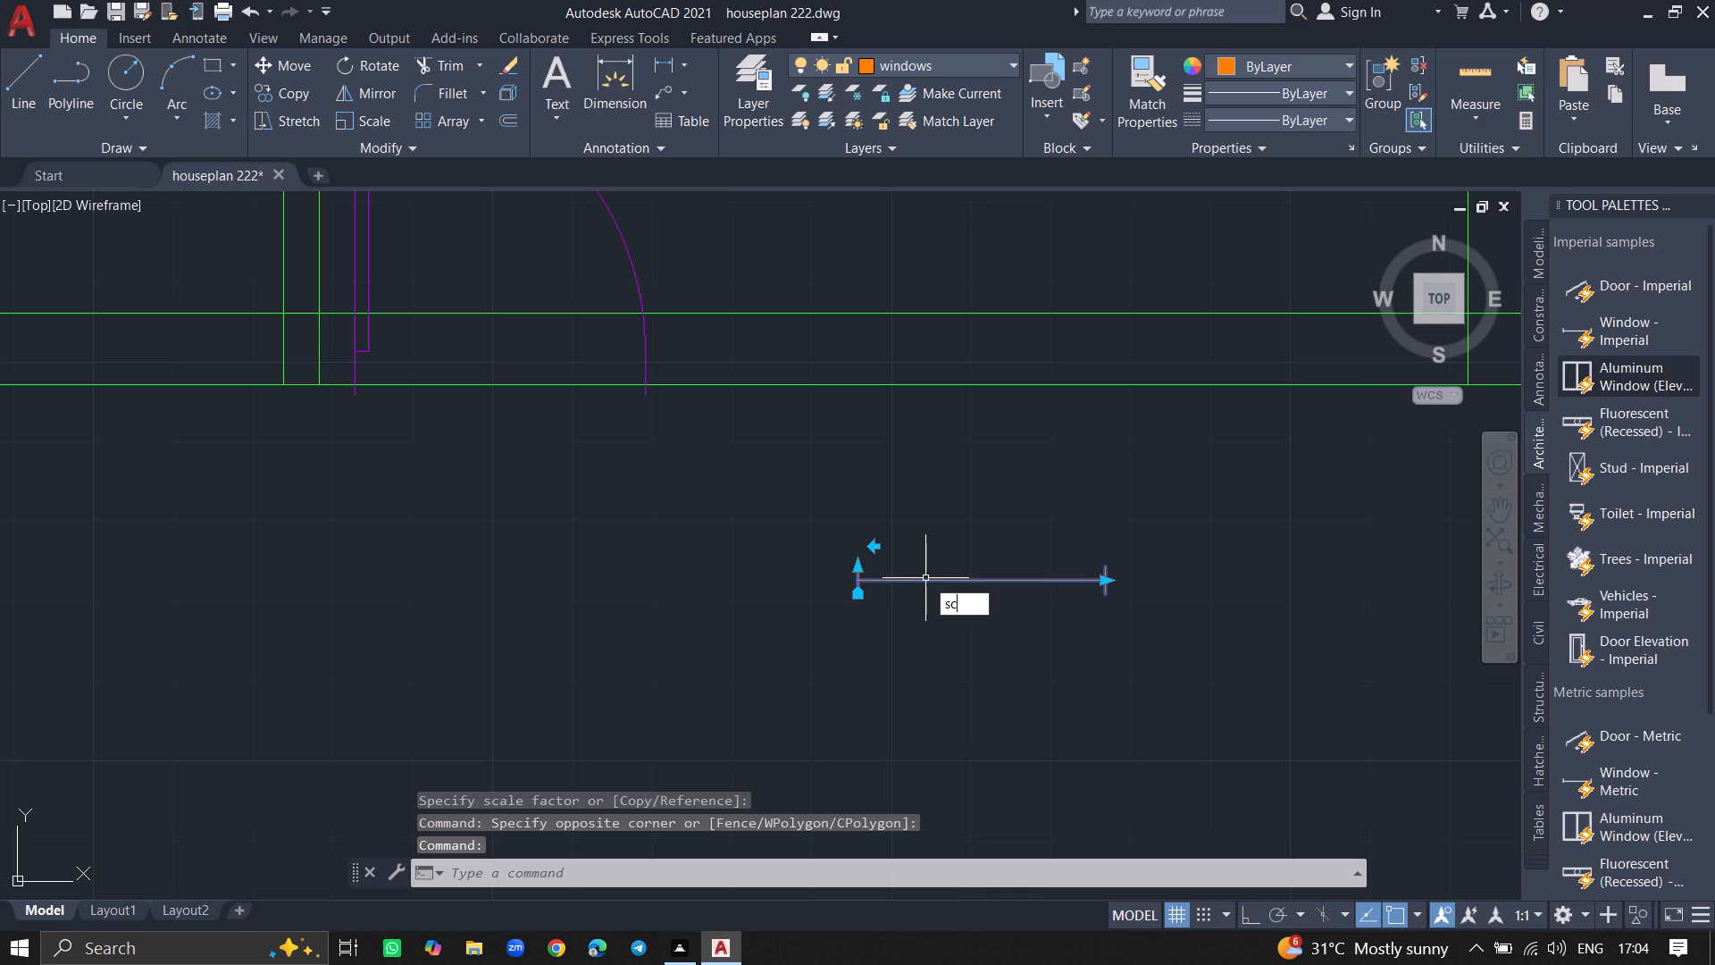
key(Return)
click(925, 578)
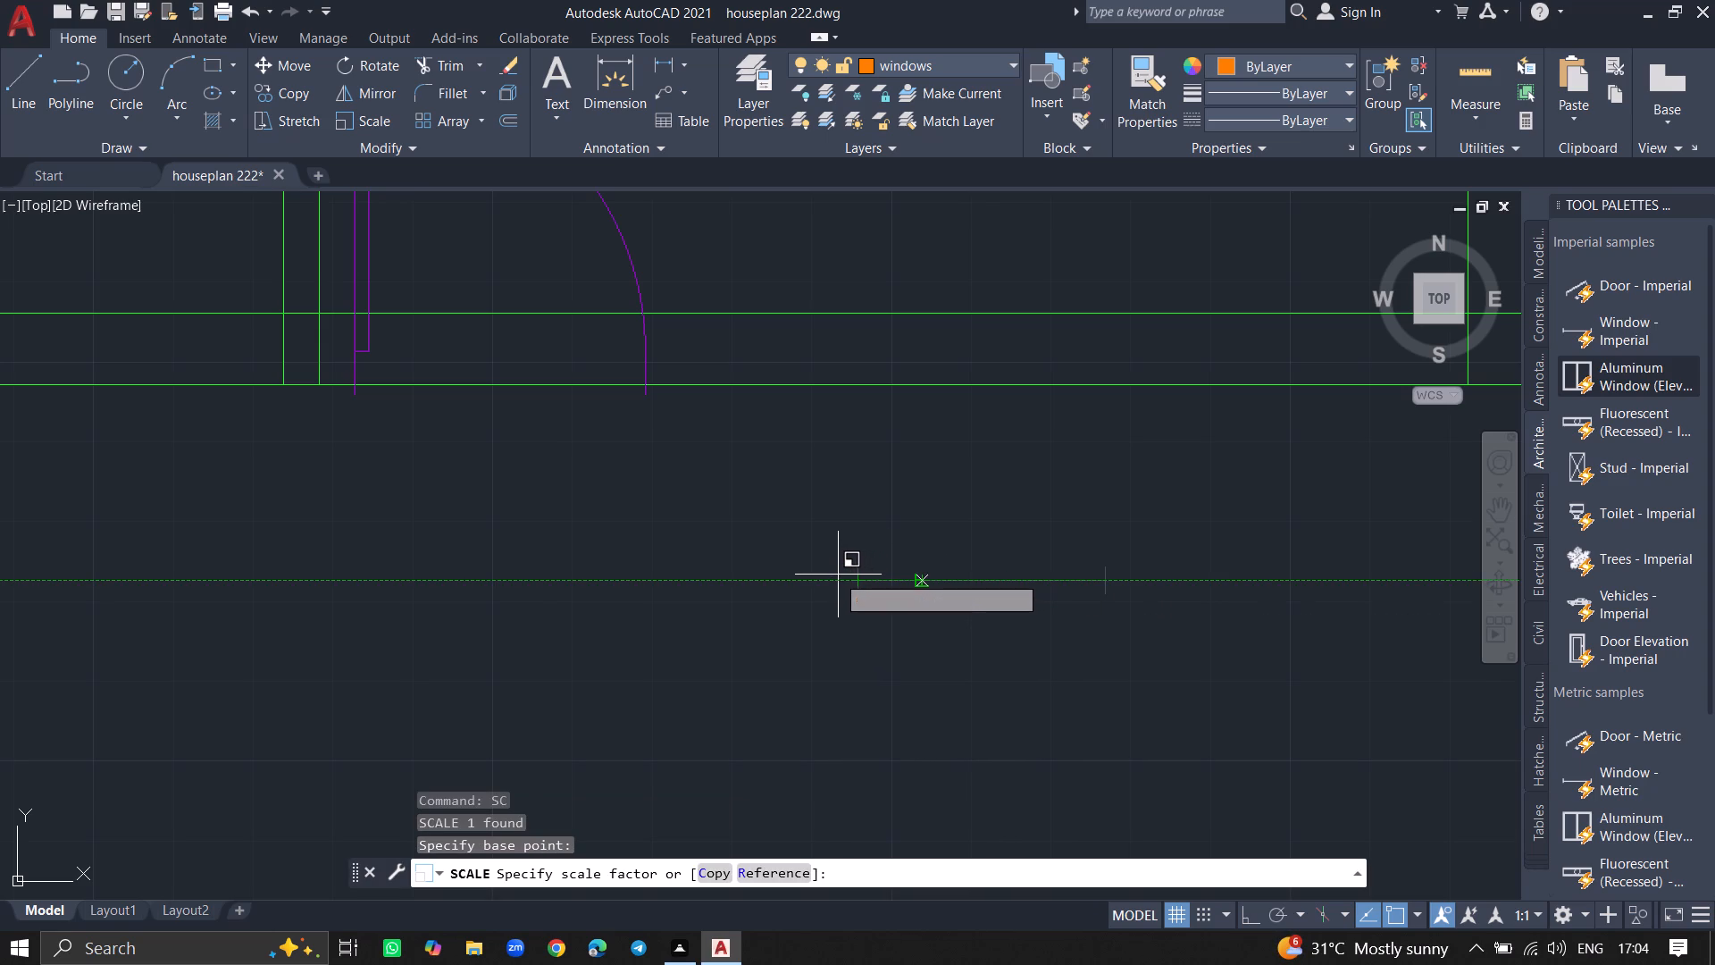
click(818, 576)
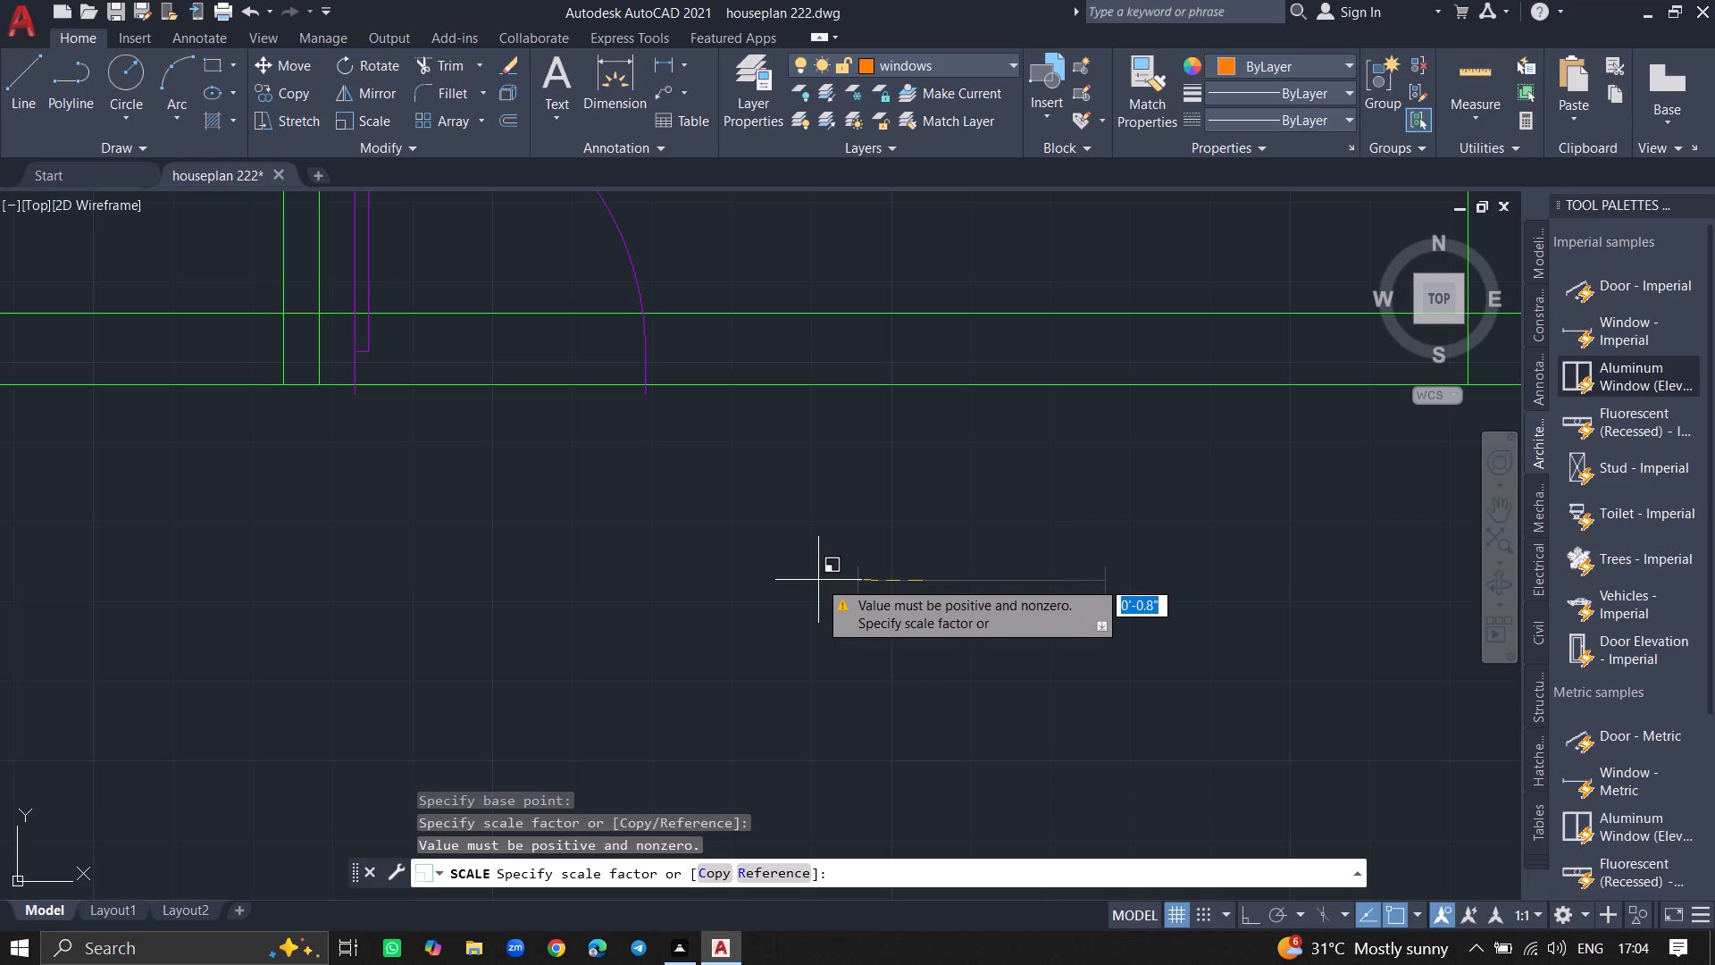
key(F8)
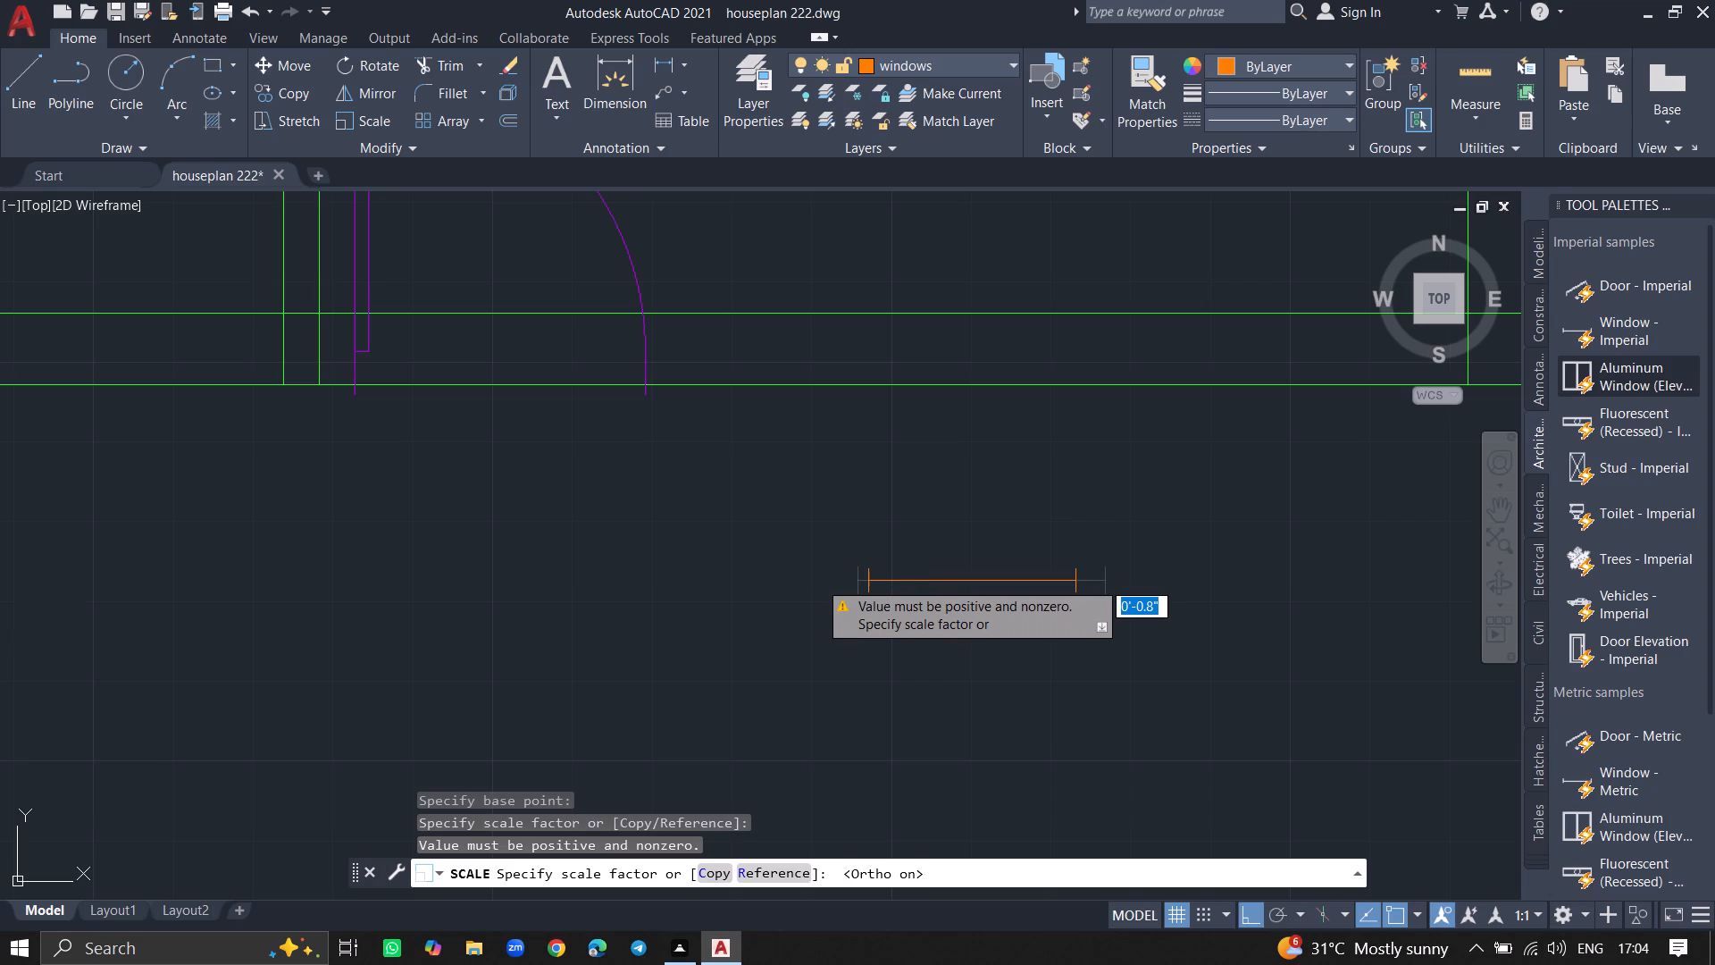
click(818, 581)
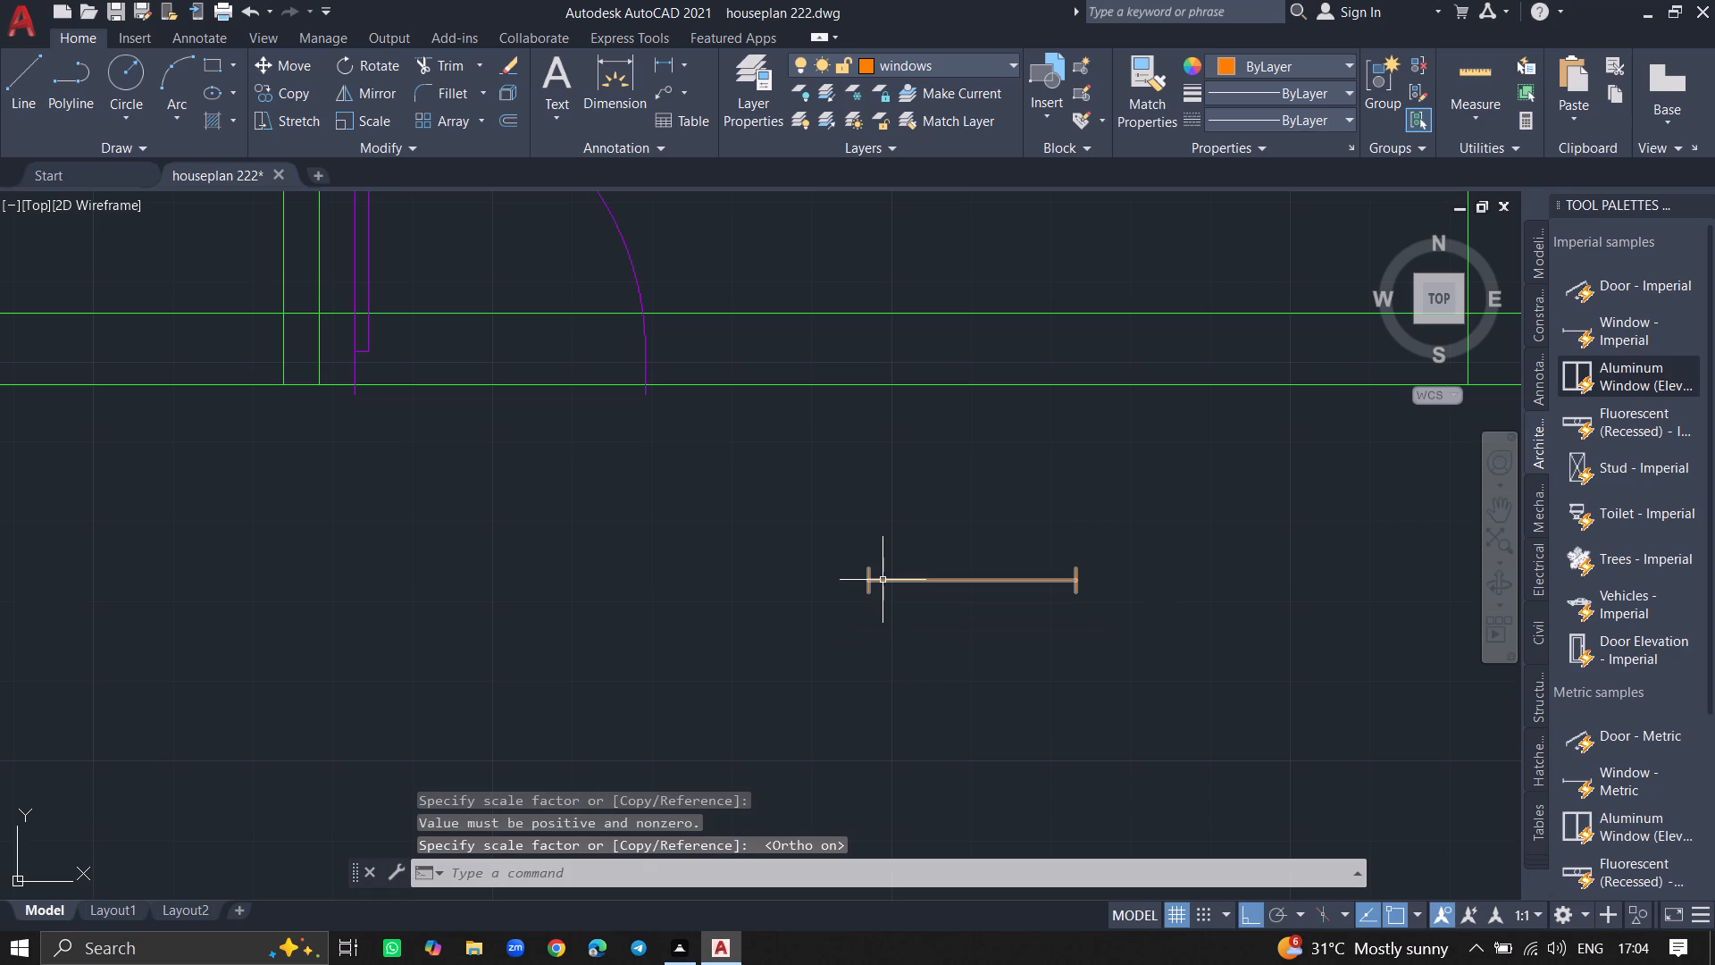
Move the window block straight up about 2'-4.4" into the bottom exterior wall between its two lines.
click(883, 580)
text(move)
key(Return)
click(883, 580)
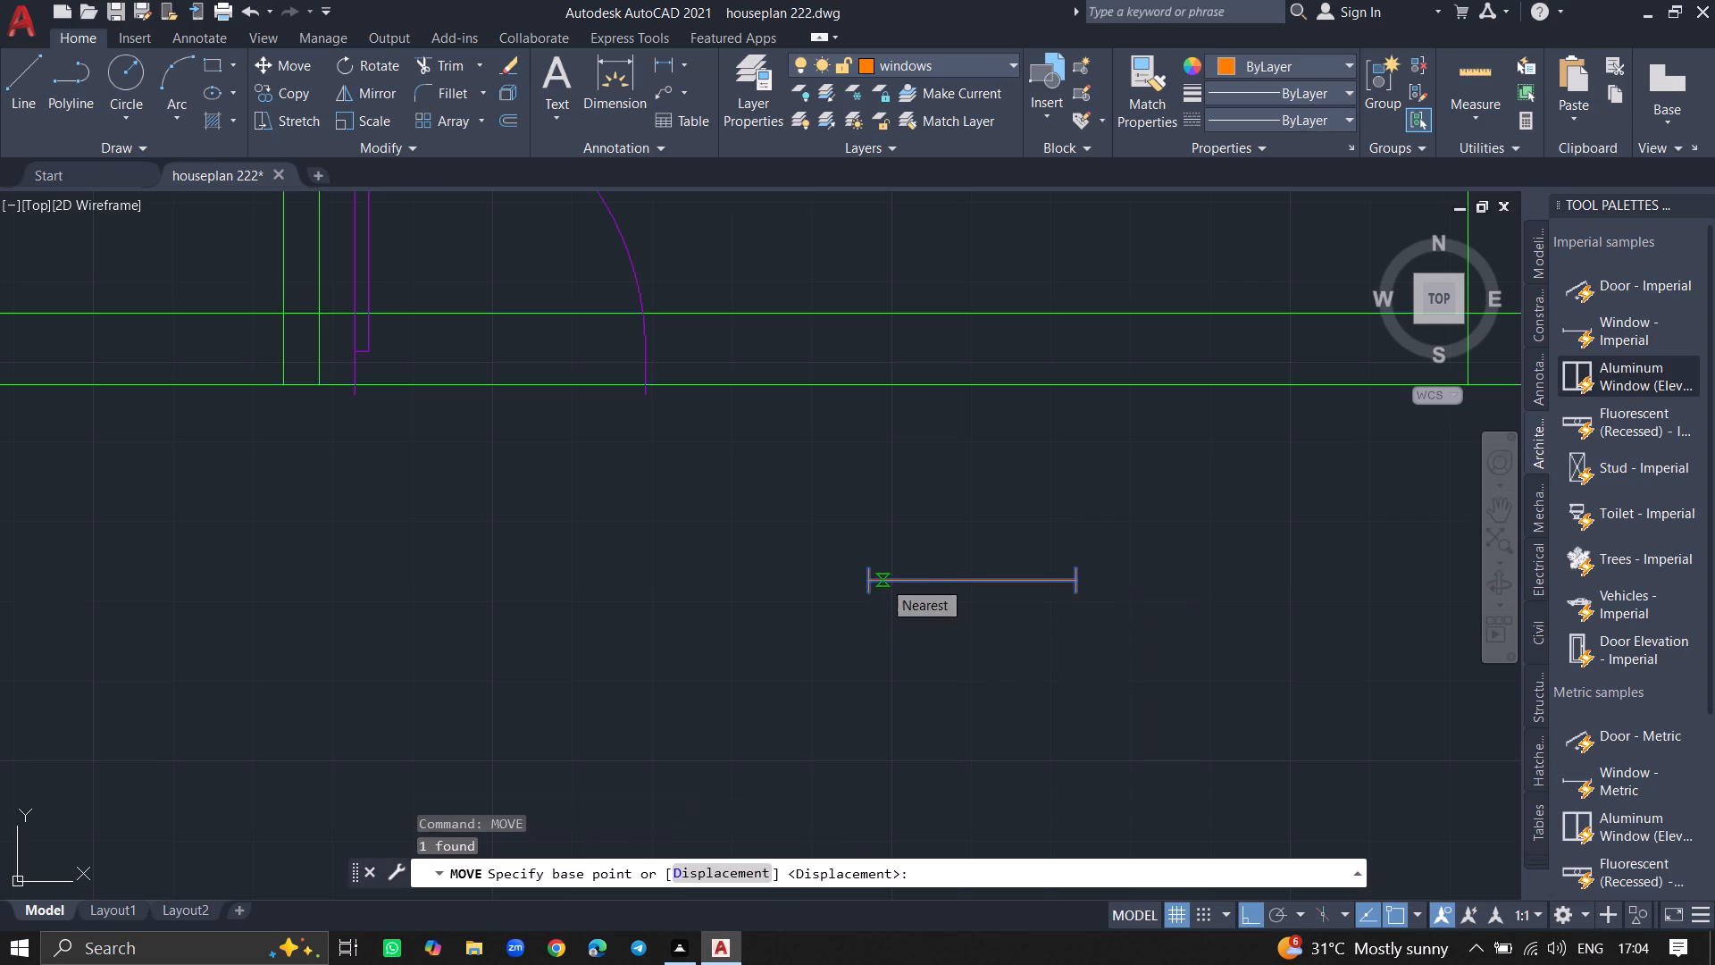
ctrl+scroll(975, 354, up, 3)
click(975, 354)
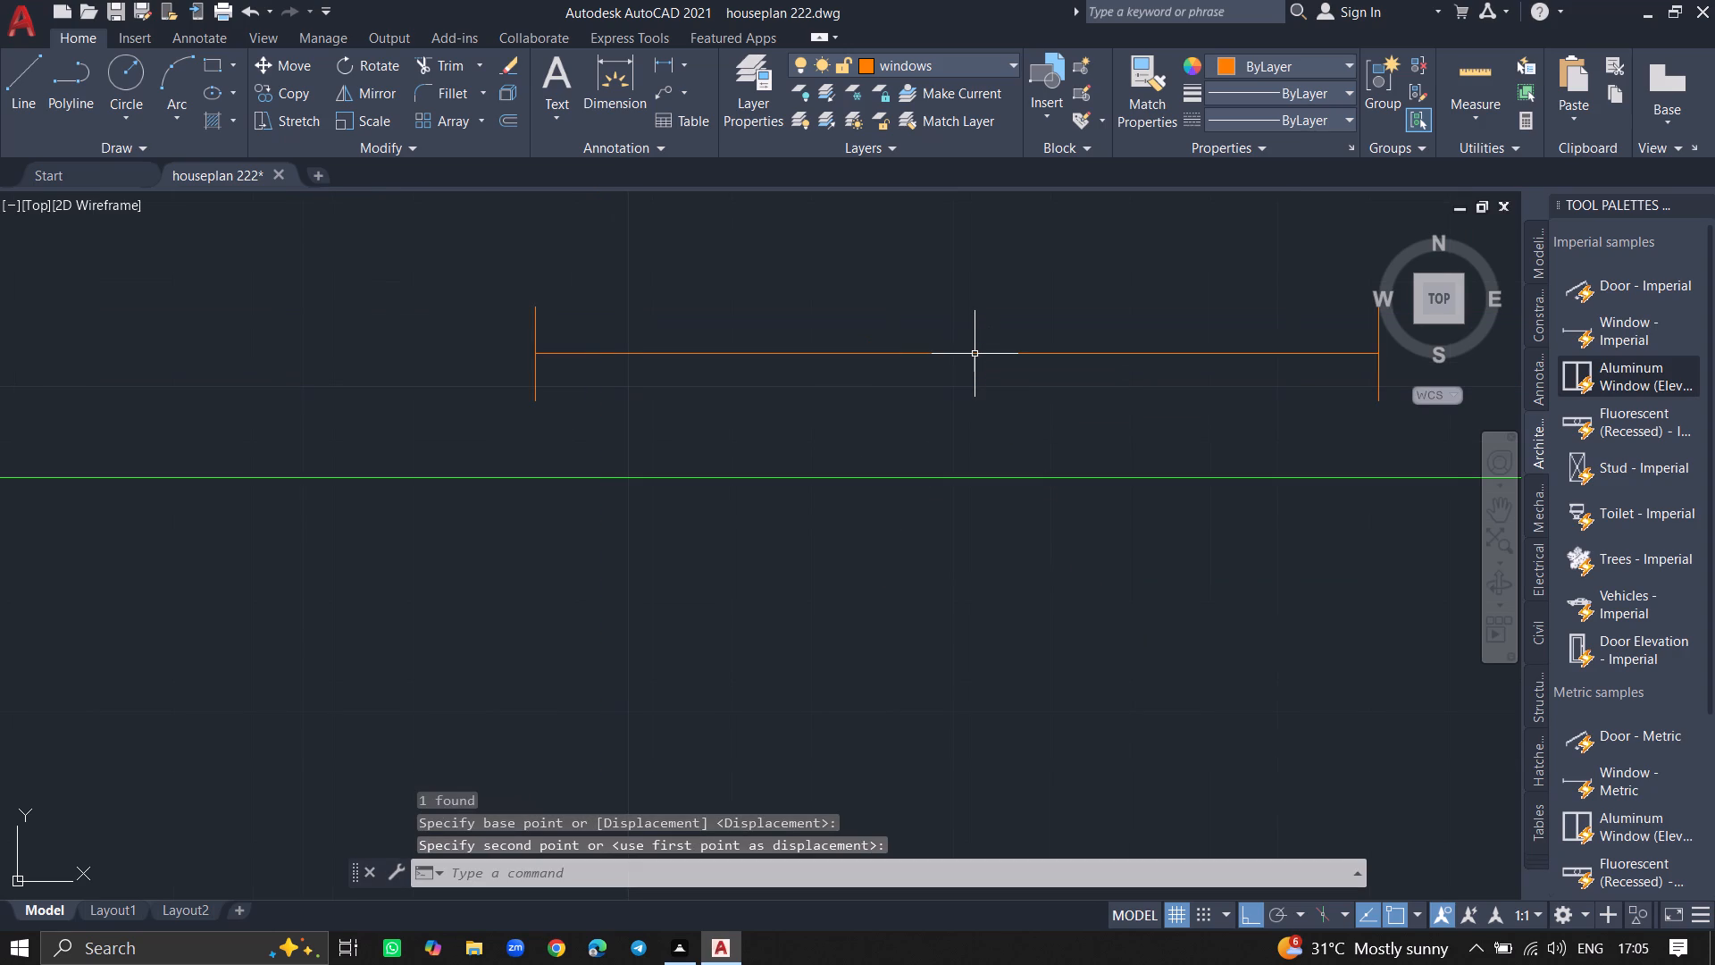
Copy the window in the bottom exterior wall horizontally to a spot outside the plan, beyond its right exterior wall.
ctrl+scroll(1001, 469, down, 7)
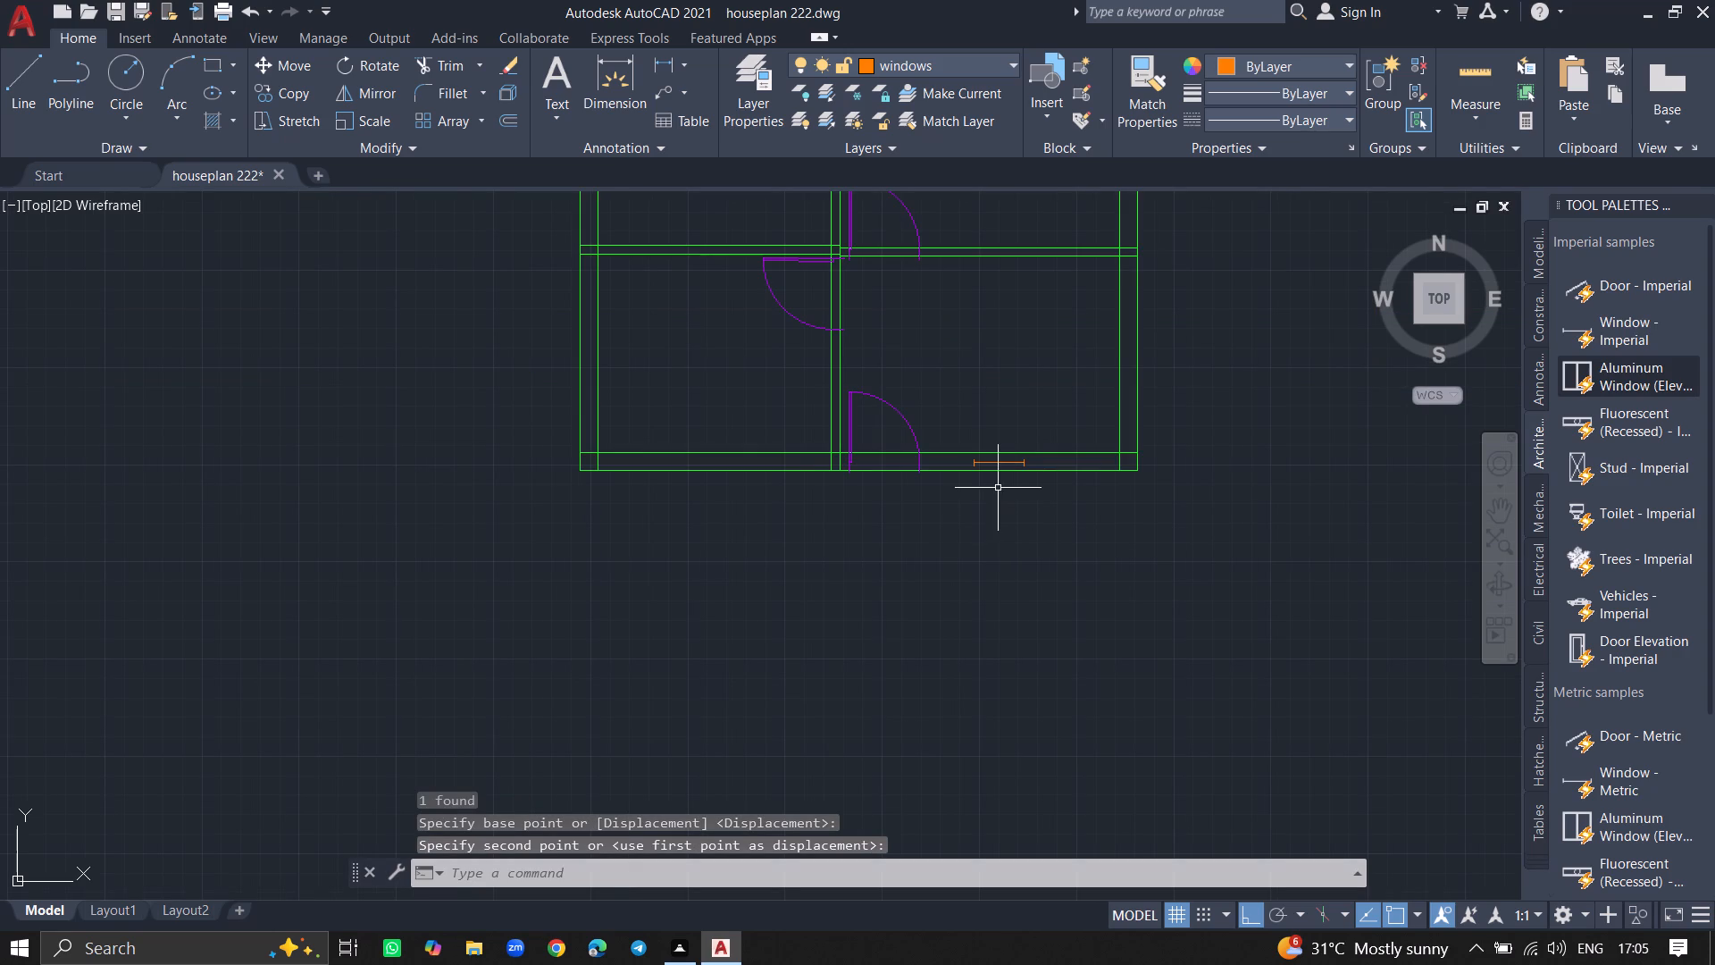
click(1004, 463)
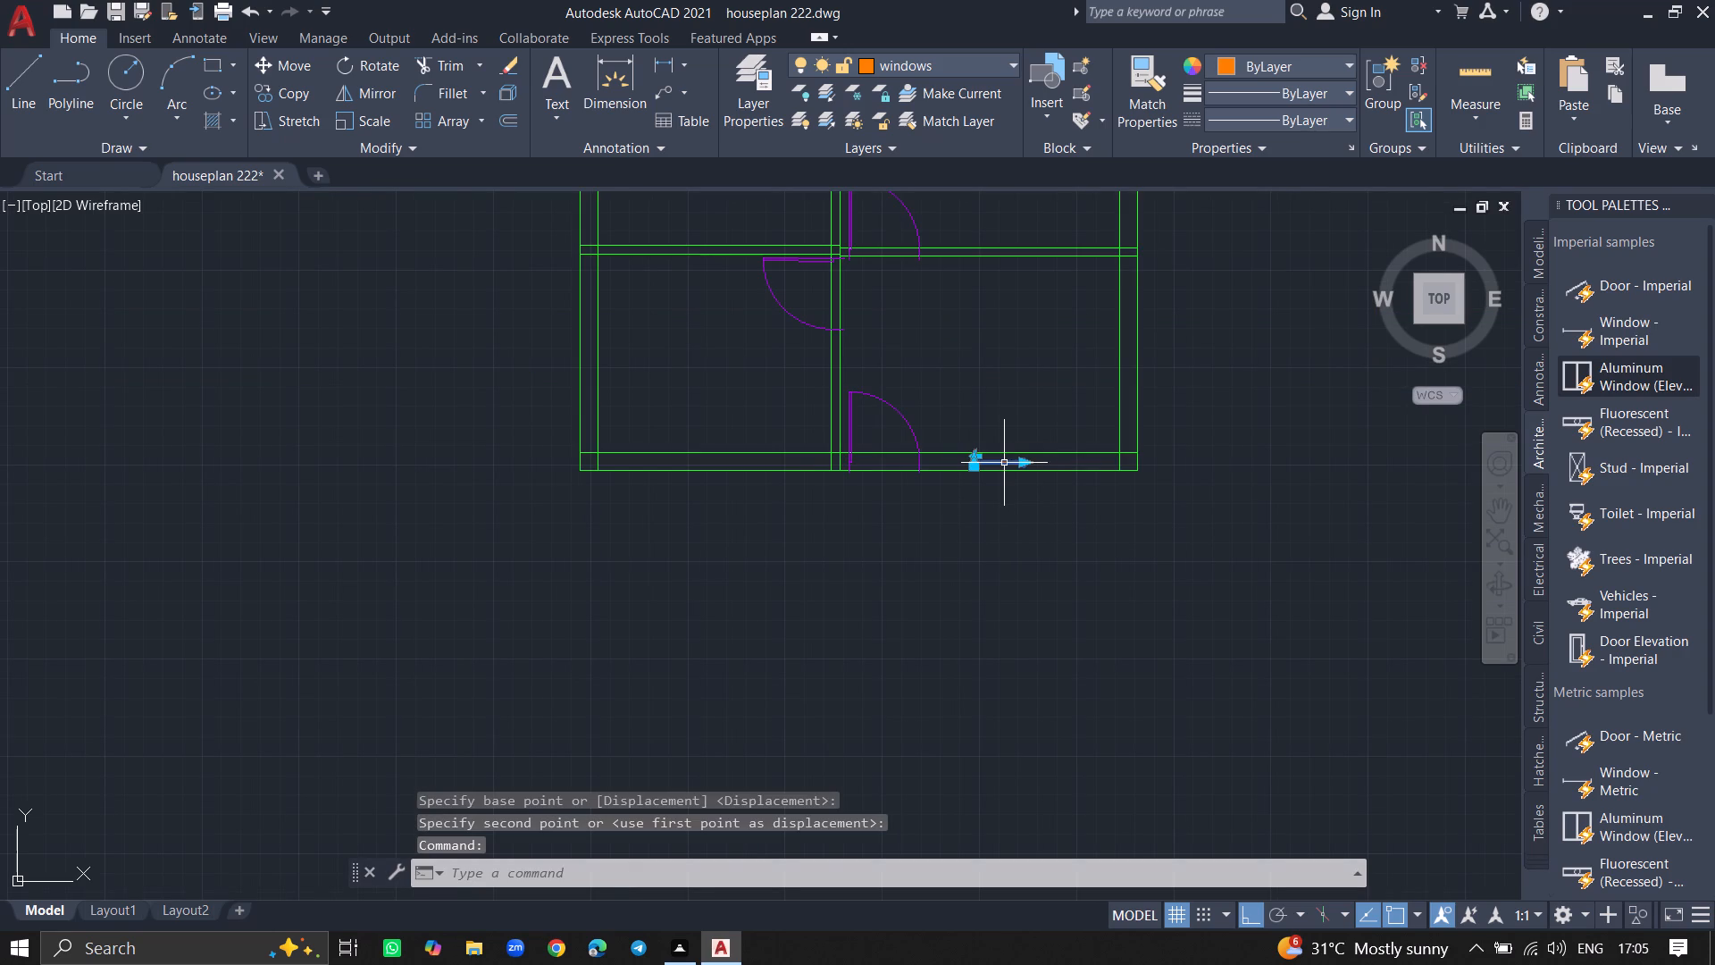
text(copy)
key(Return)
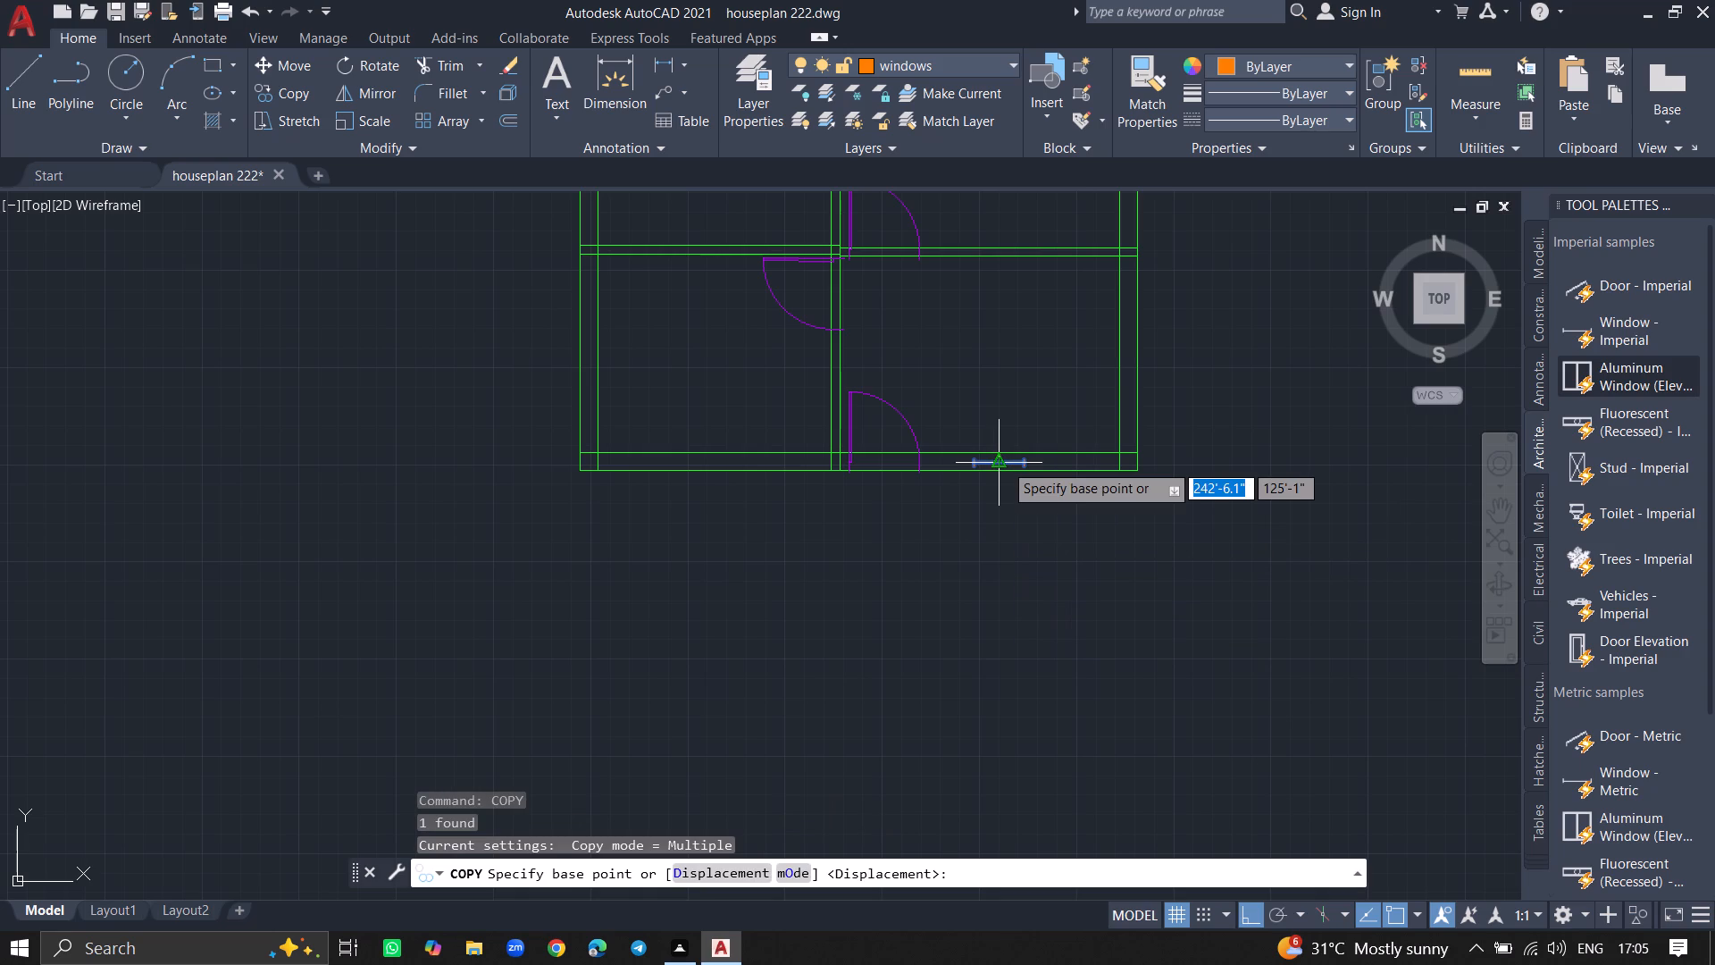
click(1004, 463)
click(1233, 458)
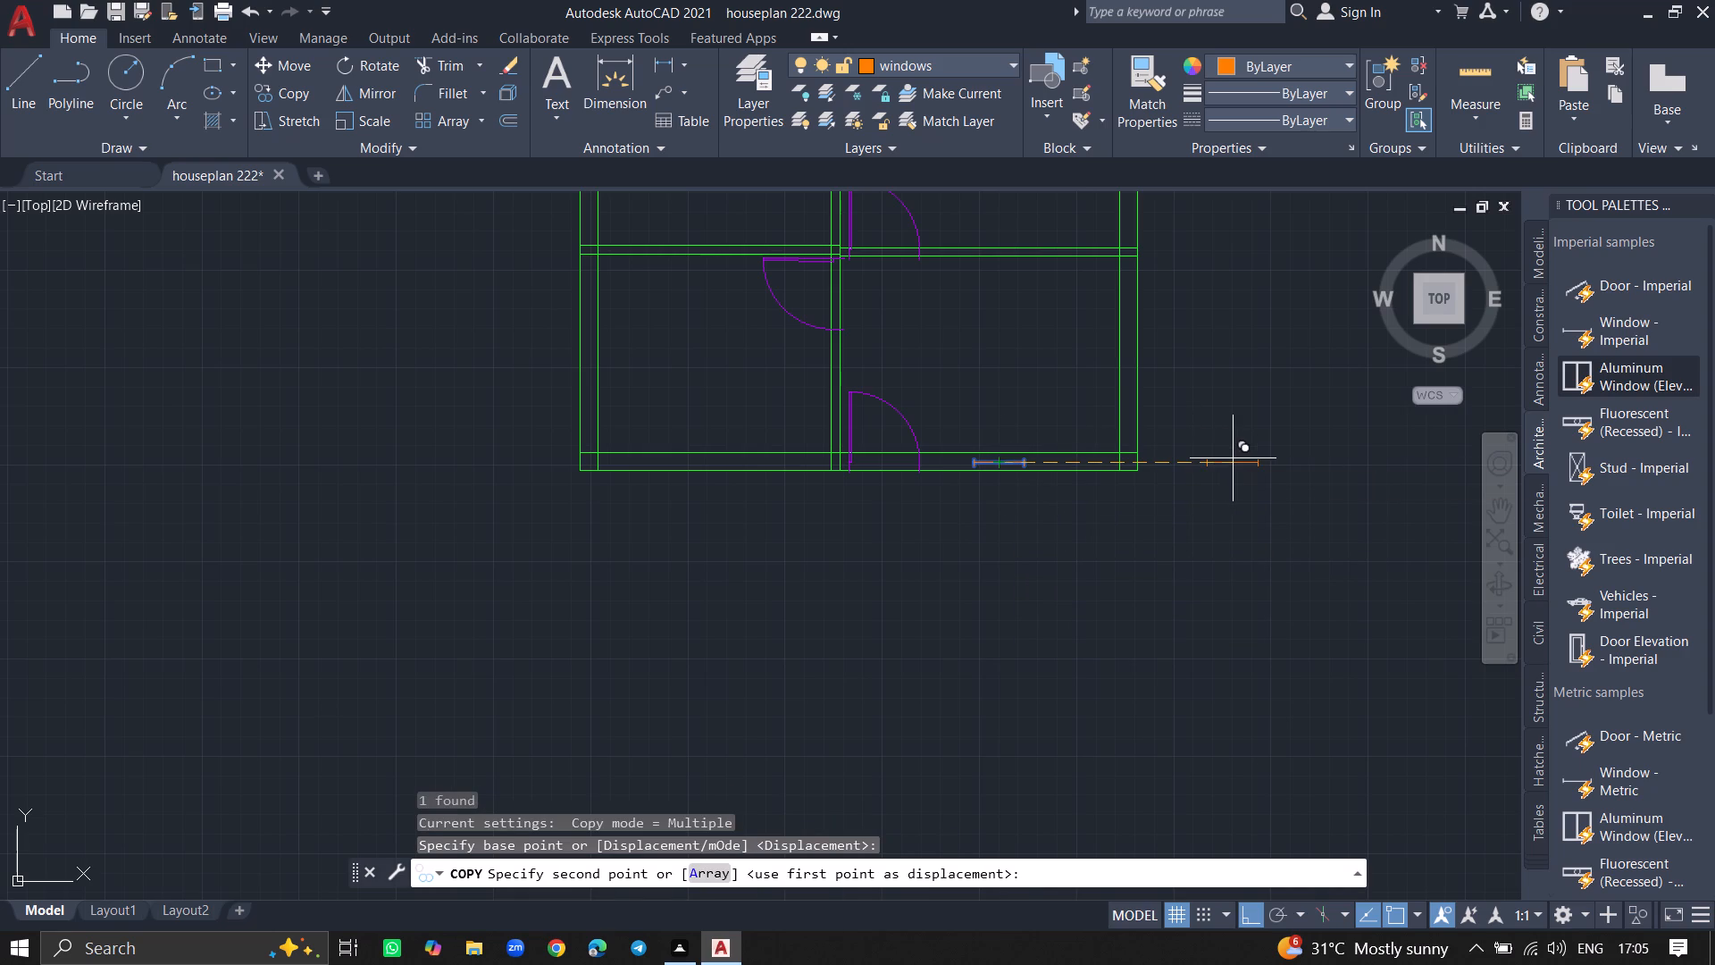
key(Escape)
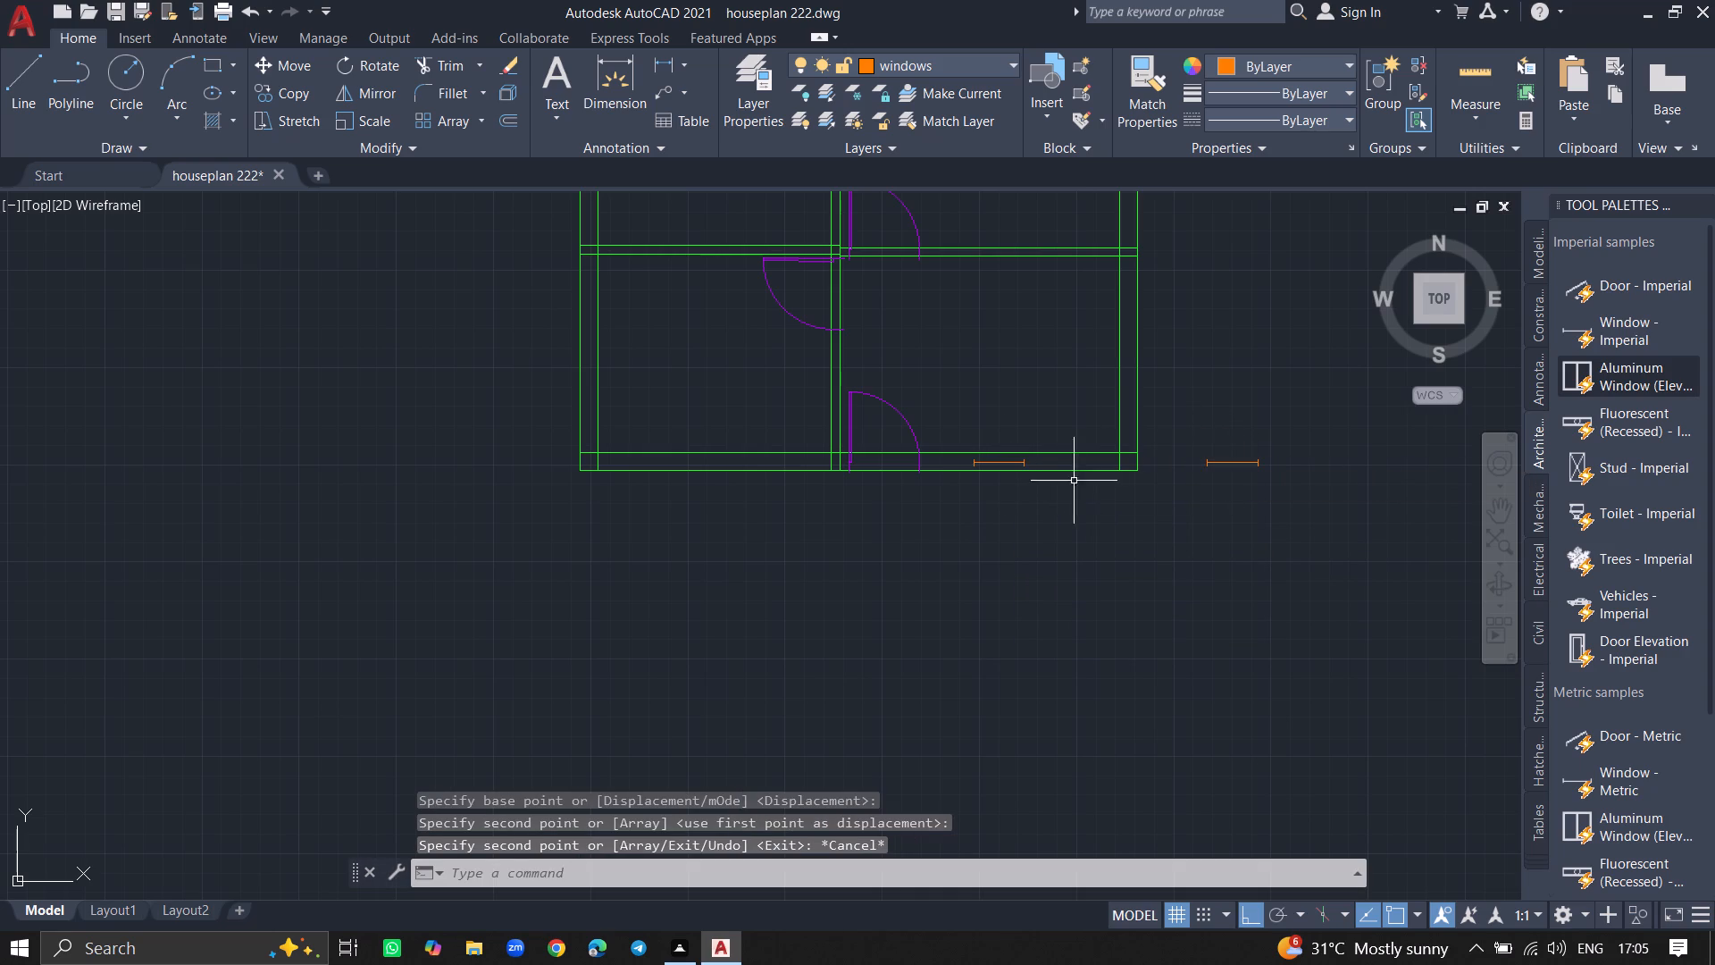
Delete the original window block from the bottom exterior wall.
ctrl+scroll(991, 447, up, 1)
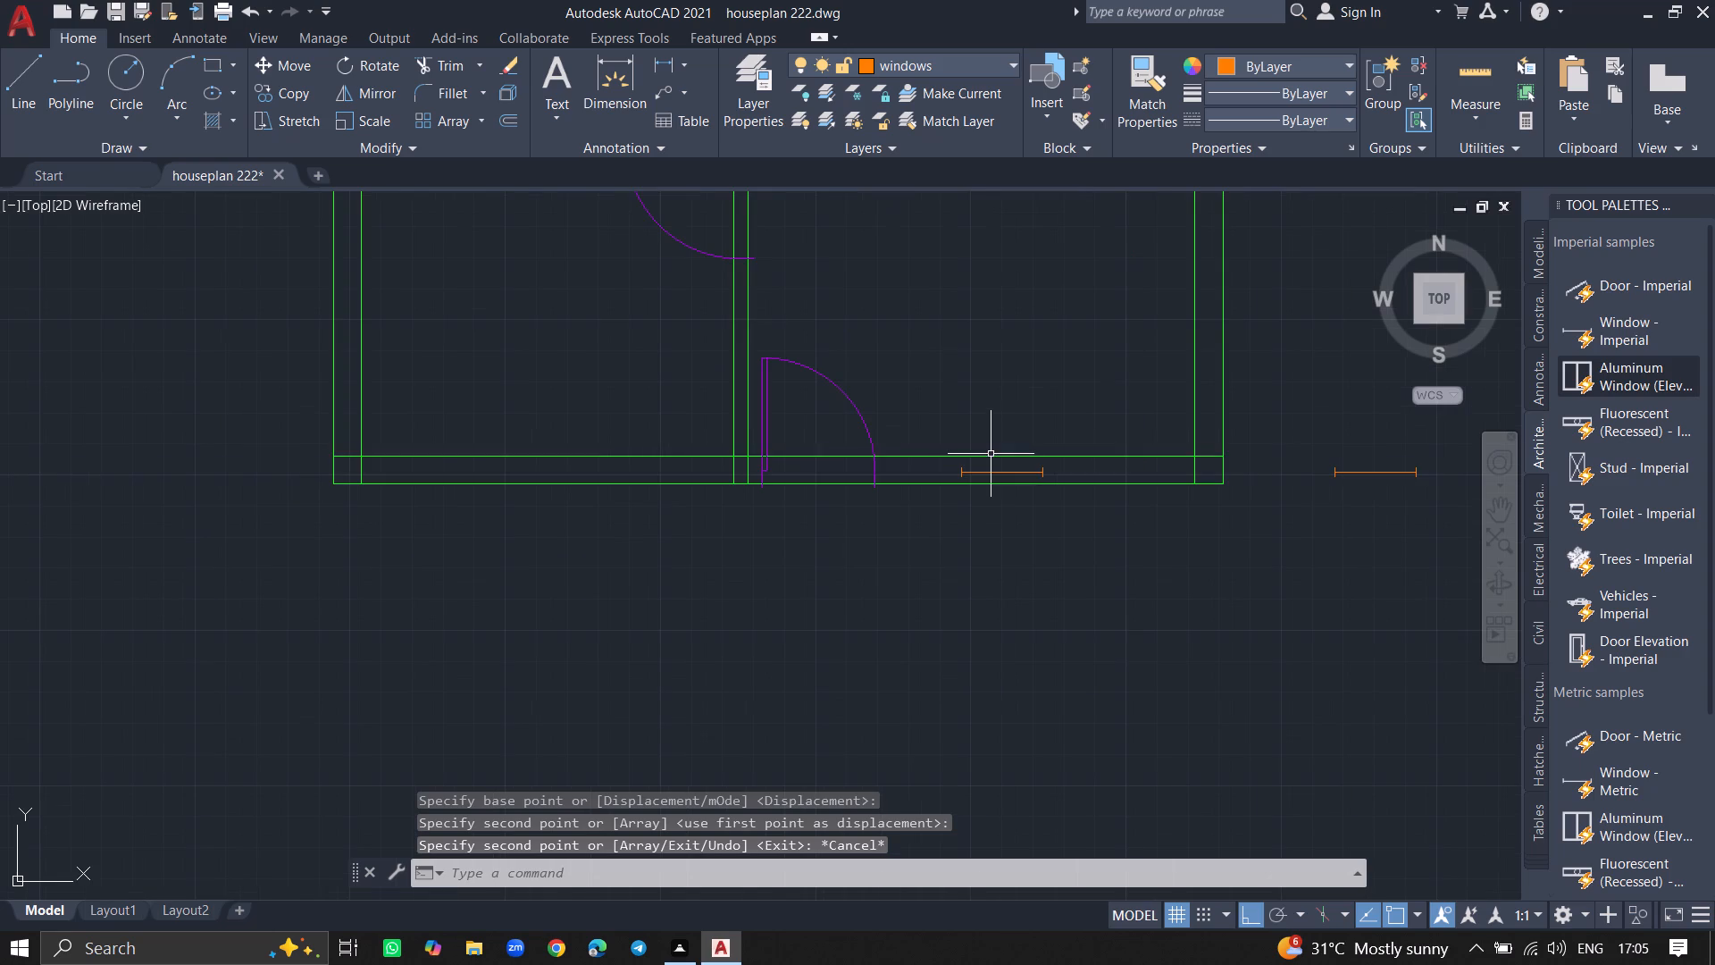
click(992, 473)
key(Delete)
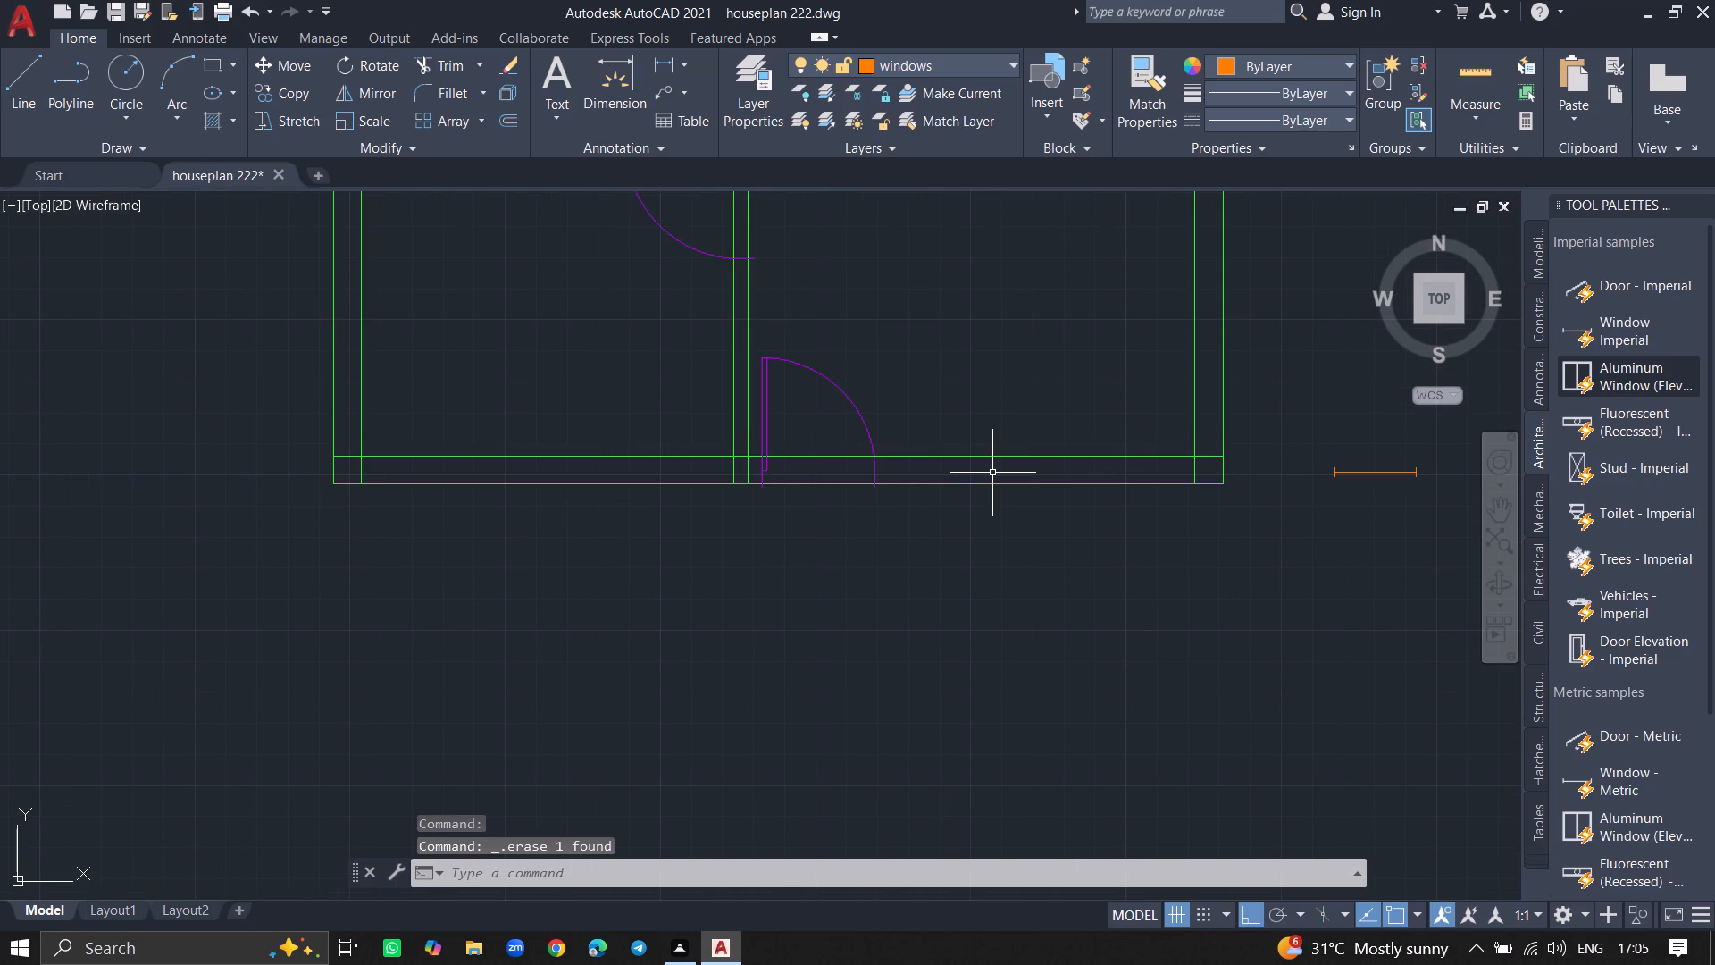
Rotate the copied window block outside the right exterior wall to vertical, at 90°, with Ortho on.
click(1361, 473)
text(rotate)
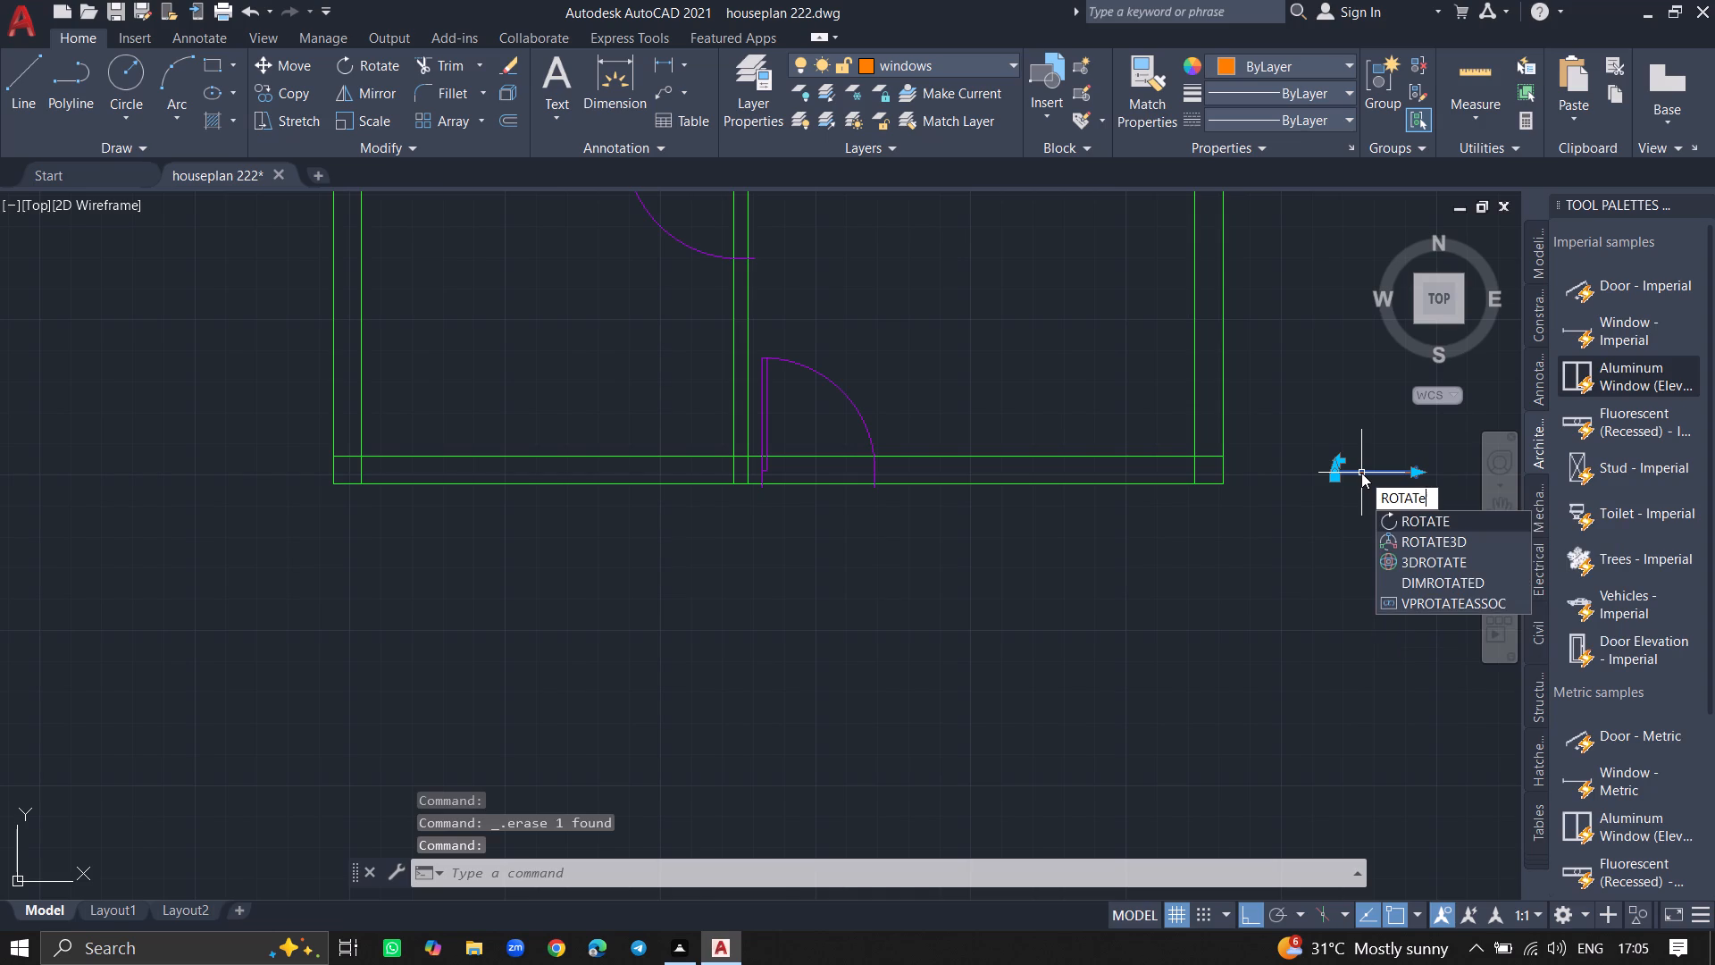
key(Return)
click(1361, 473)
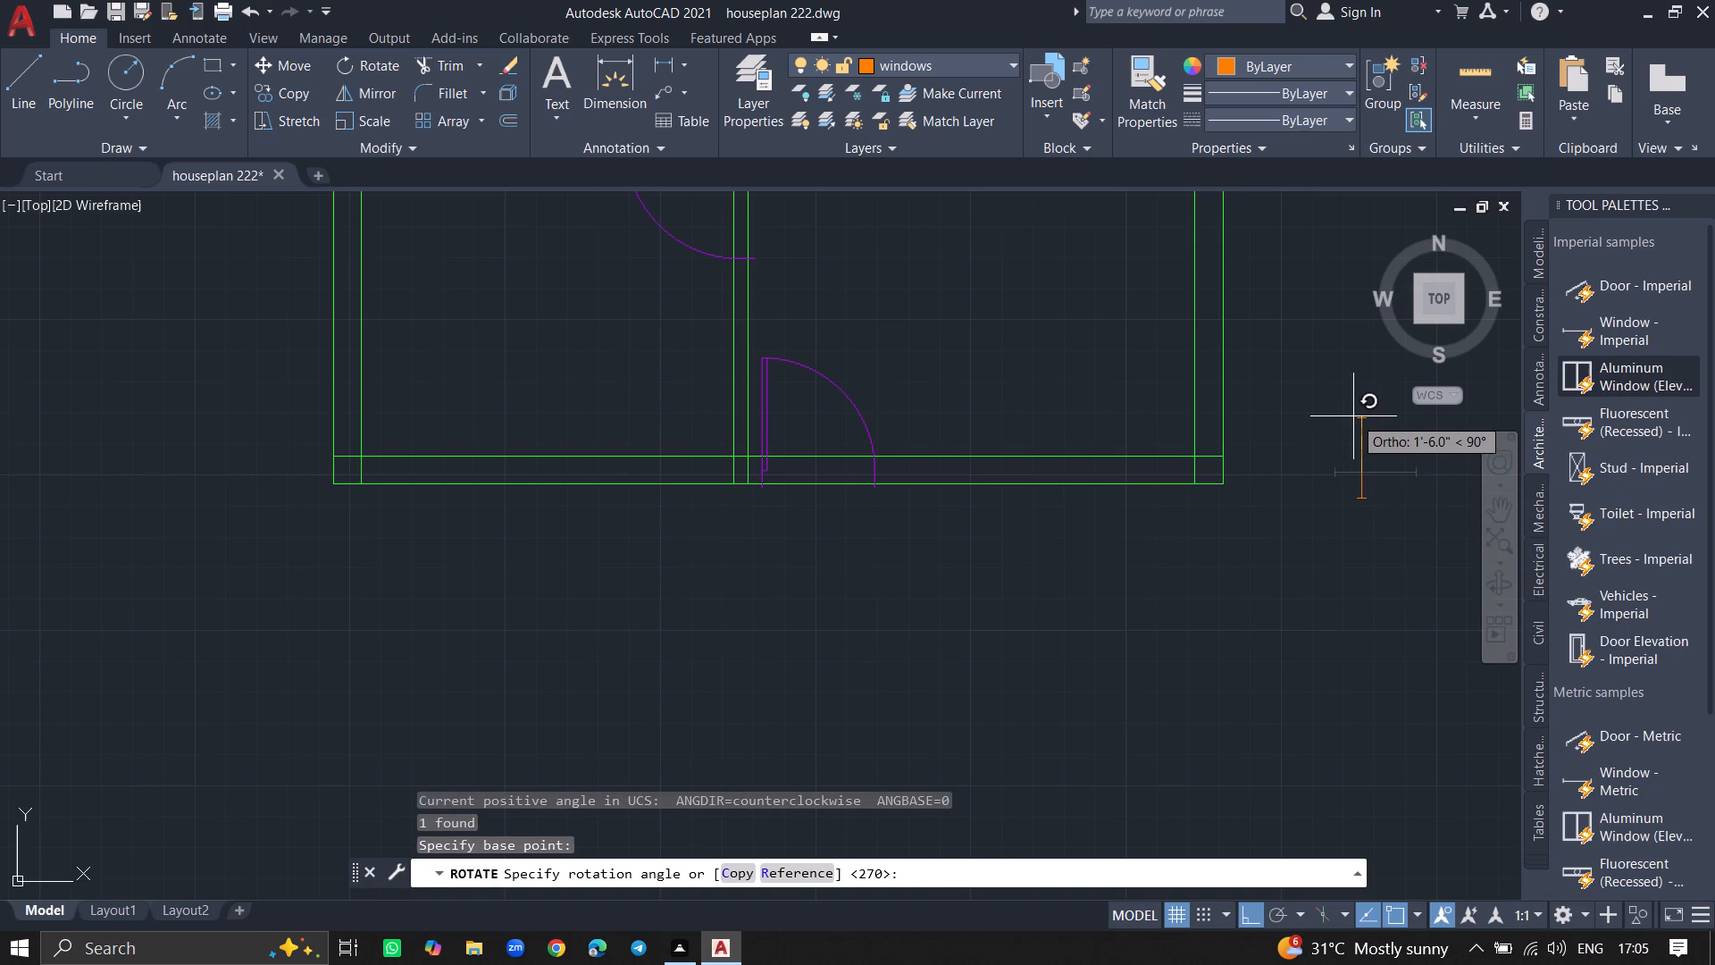
key(F8)
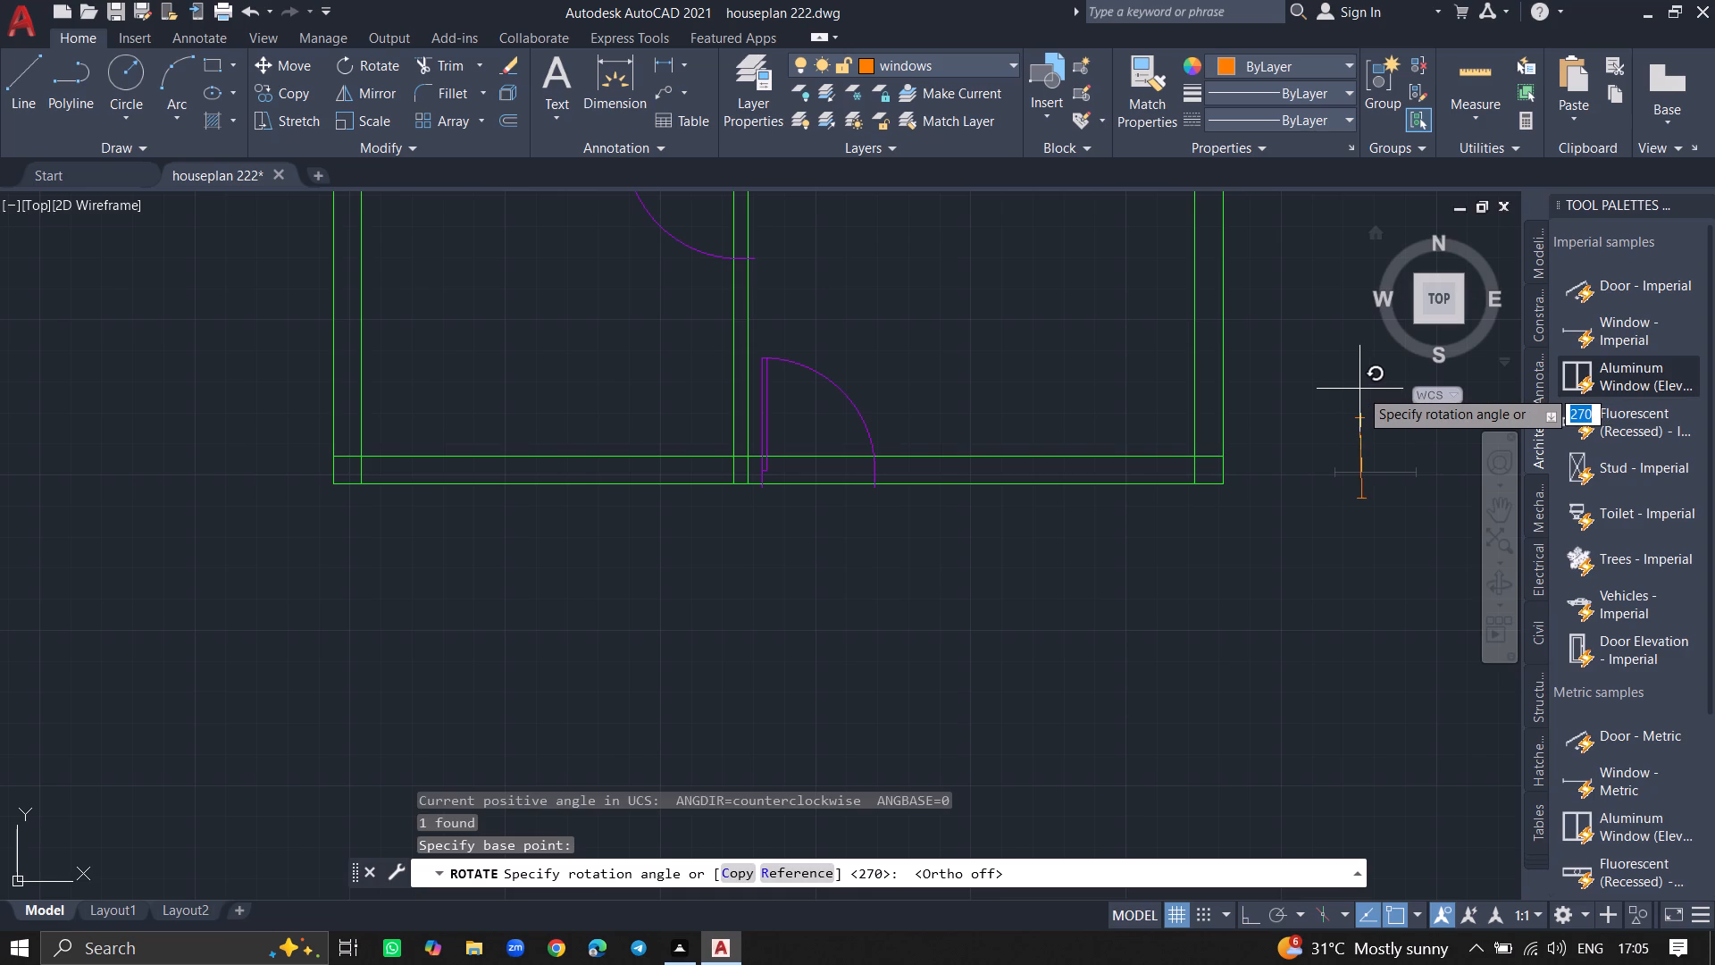
key(F8)
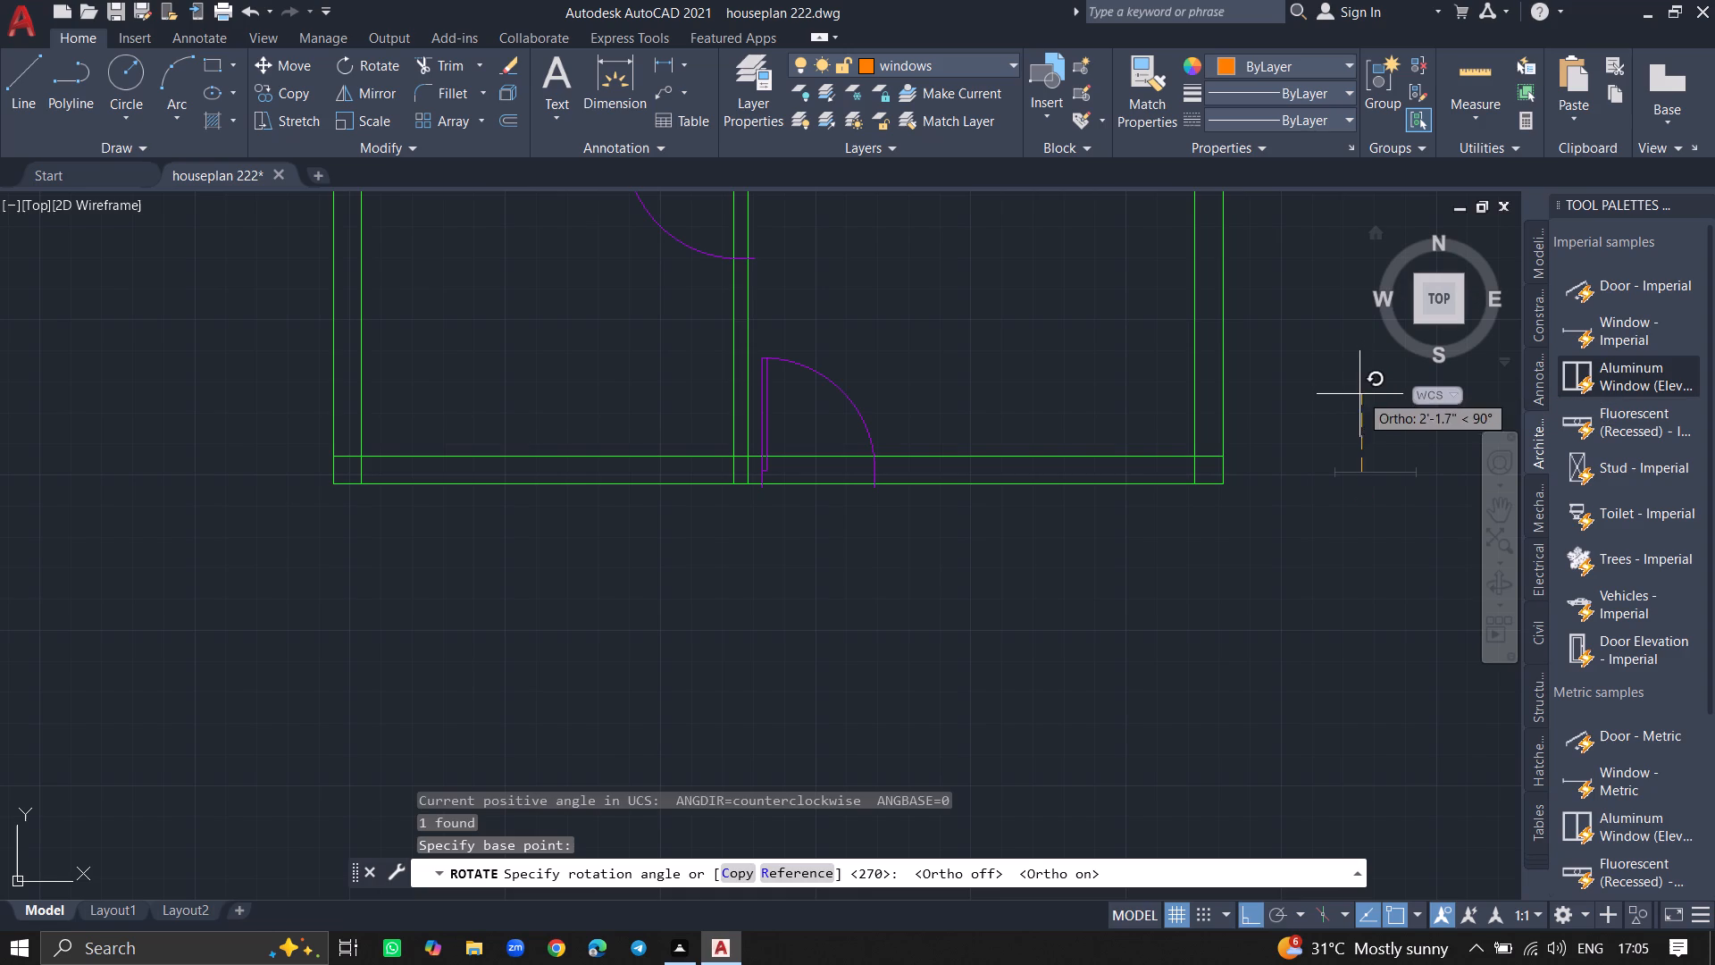
click(1366, 410)
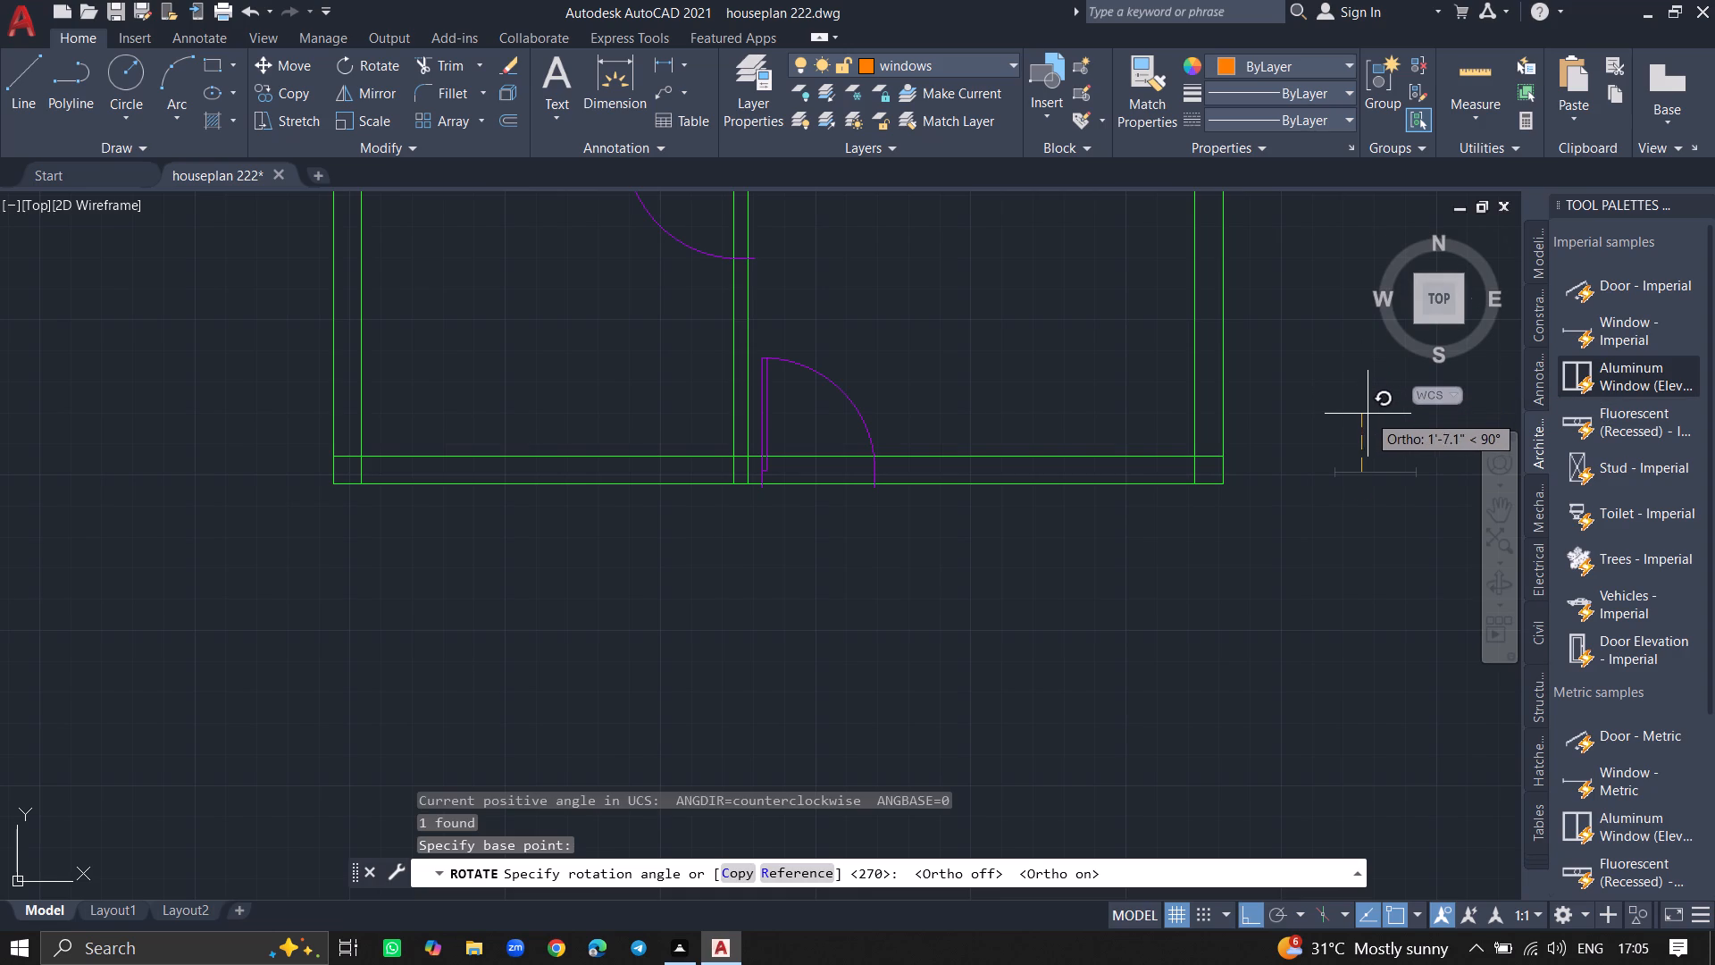
Fix the rotation of the window block outside the right exterior wall at 90°.
click(1369, 415)
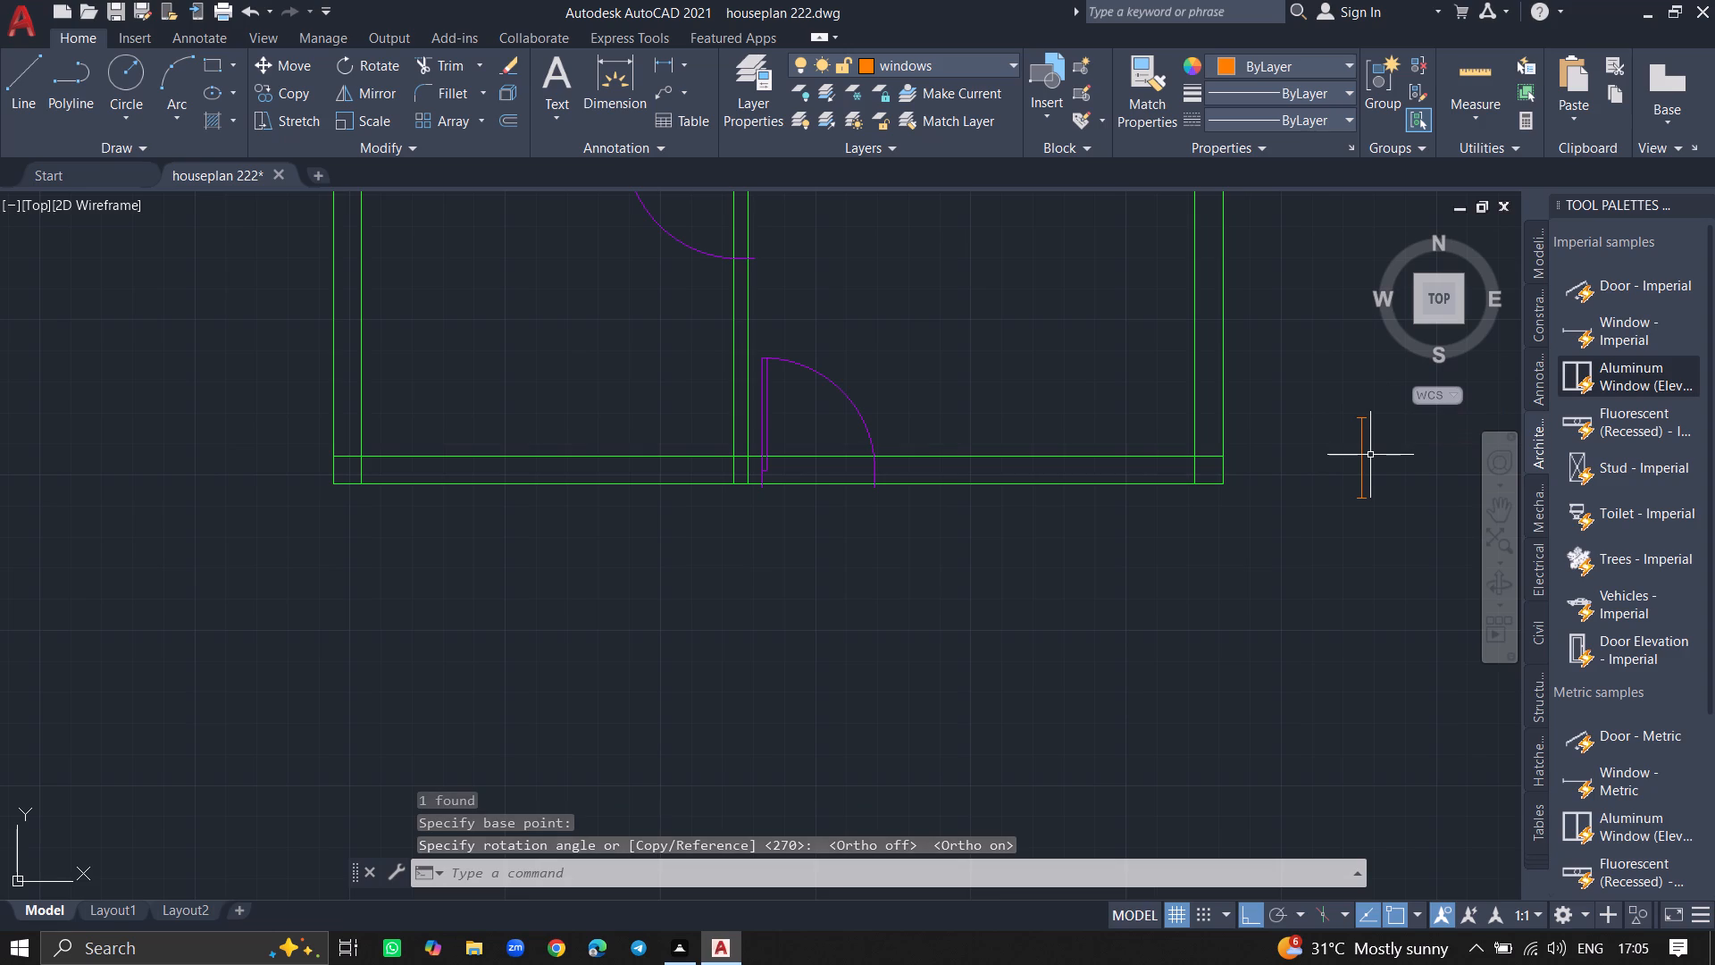
Move the vertical window about 25'-10" with Ortho off into the right exterior wall, beside the small room with a door.
ctrl+scroll(1370, 455, down, 4)
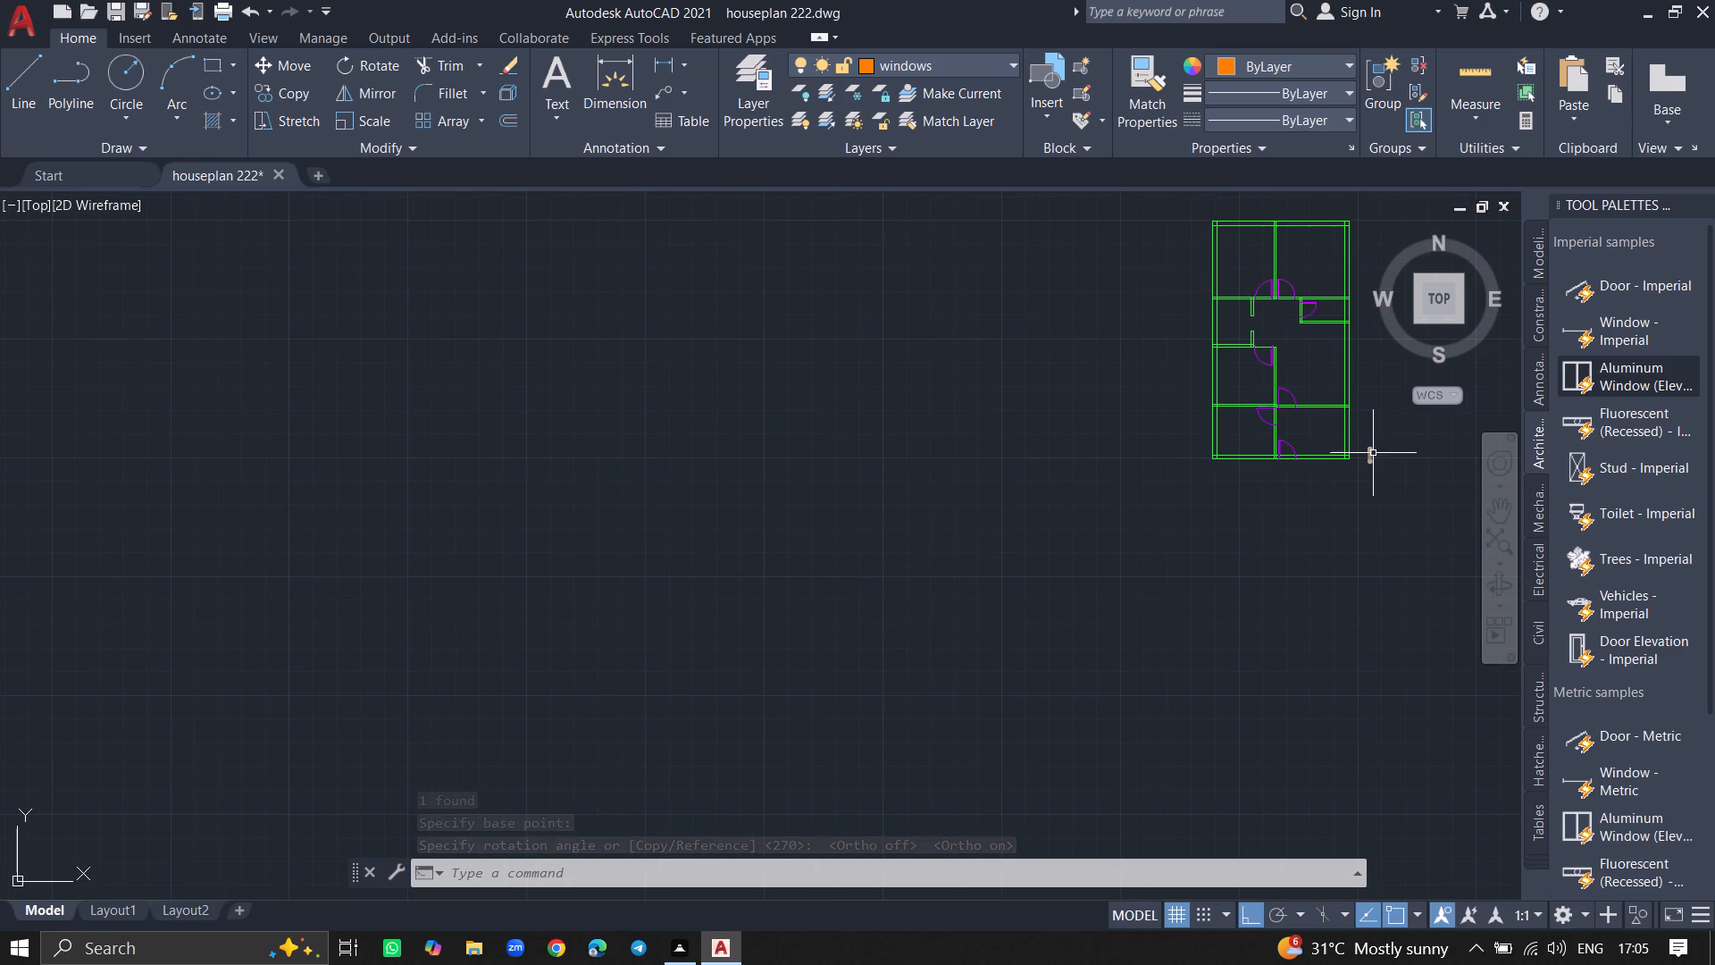
click(1373, 456)
text(move)
key(Return)
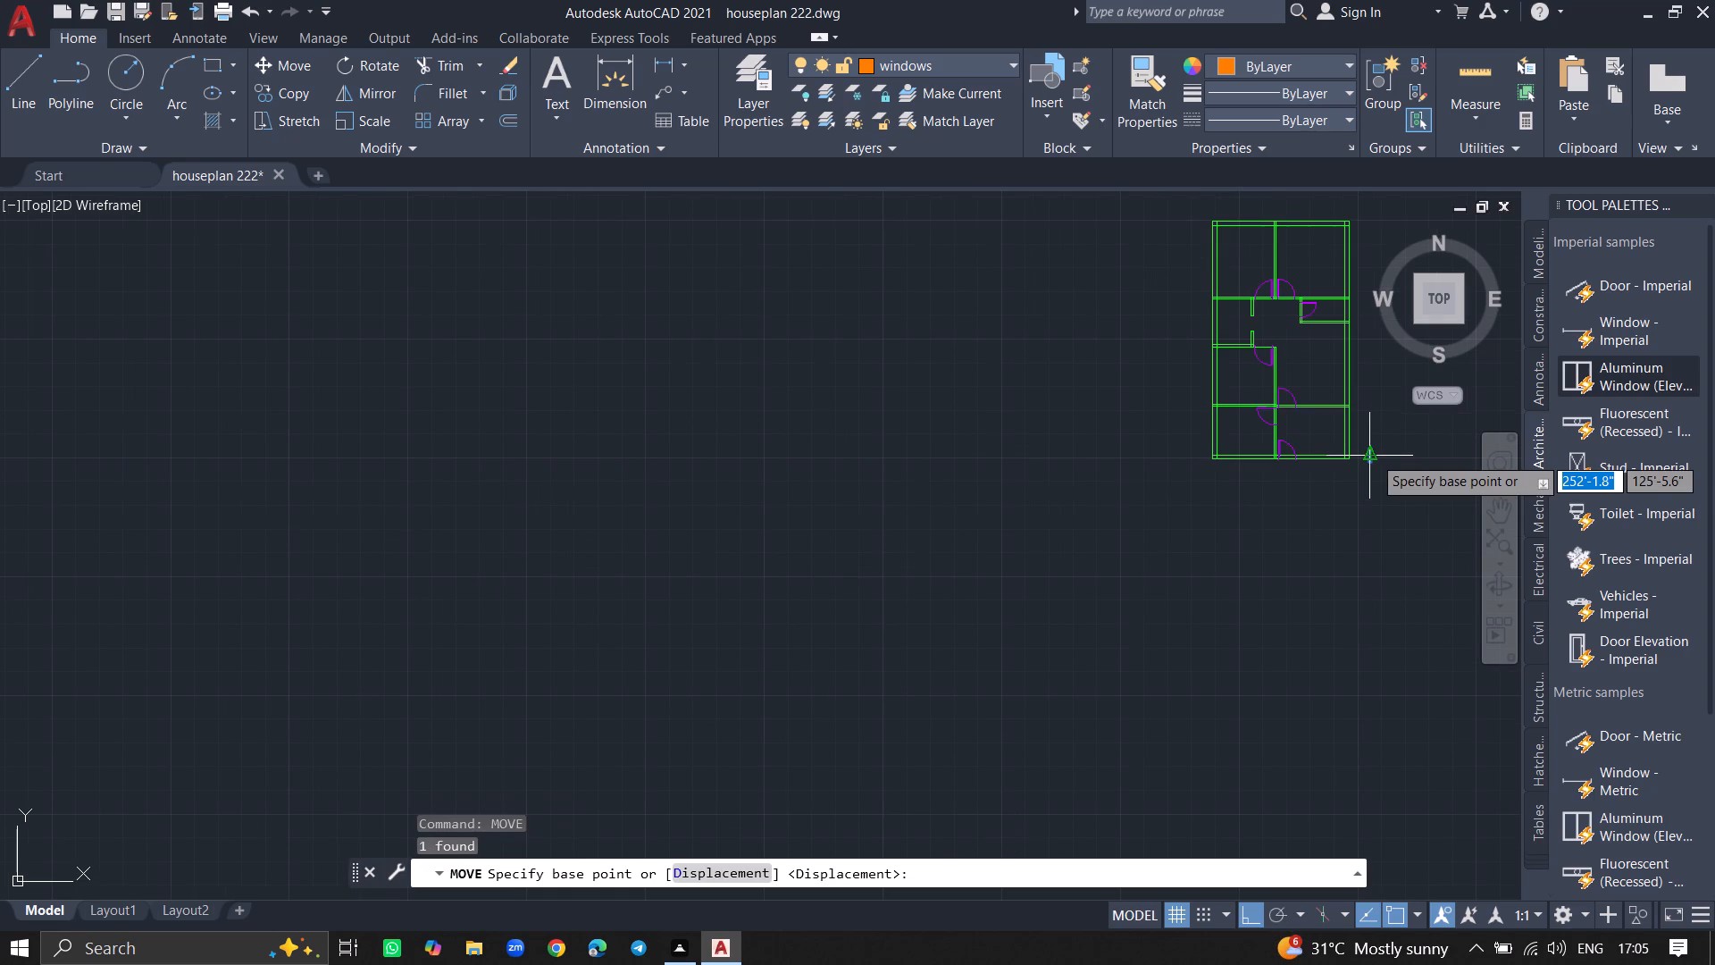
click(1373, 456)
ctrl+scroll(1304, 321, up, 5)
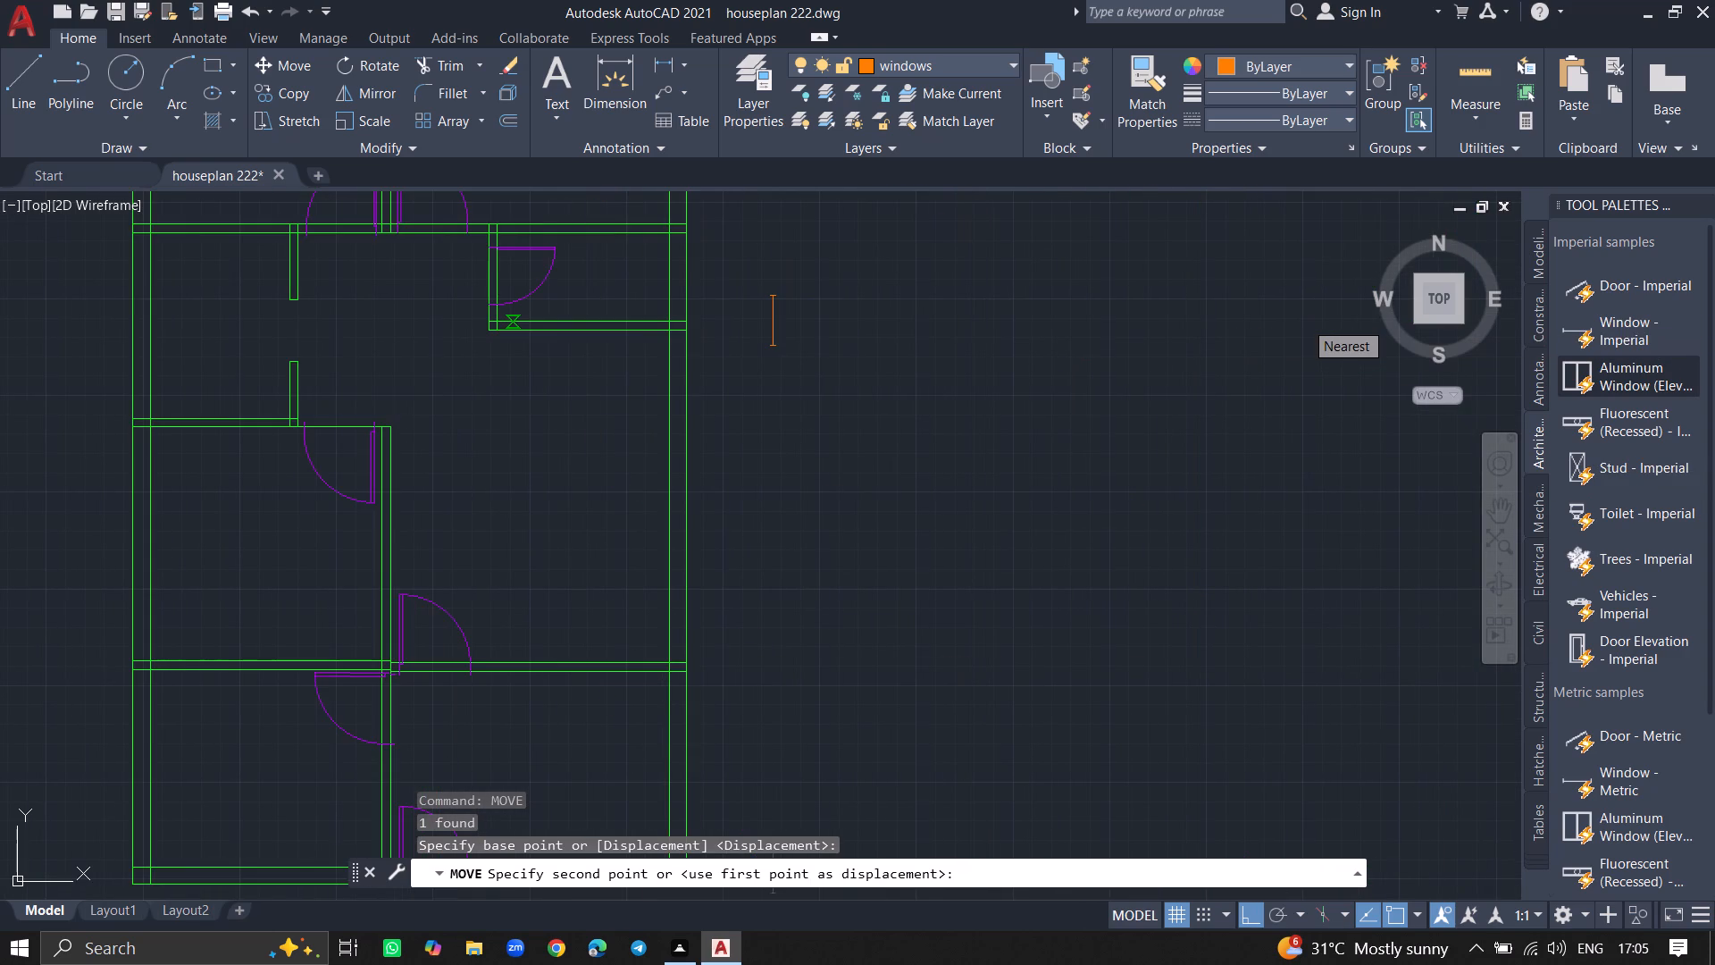
key(F8)
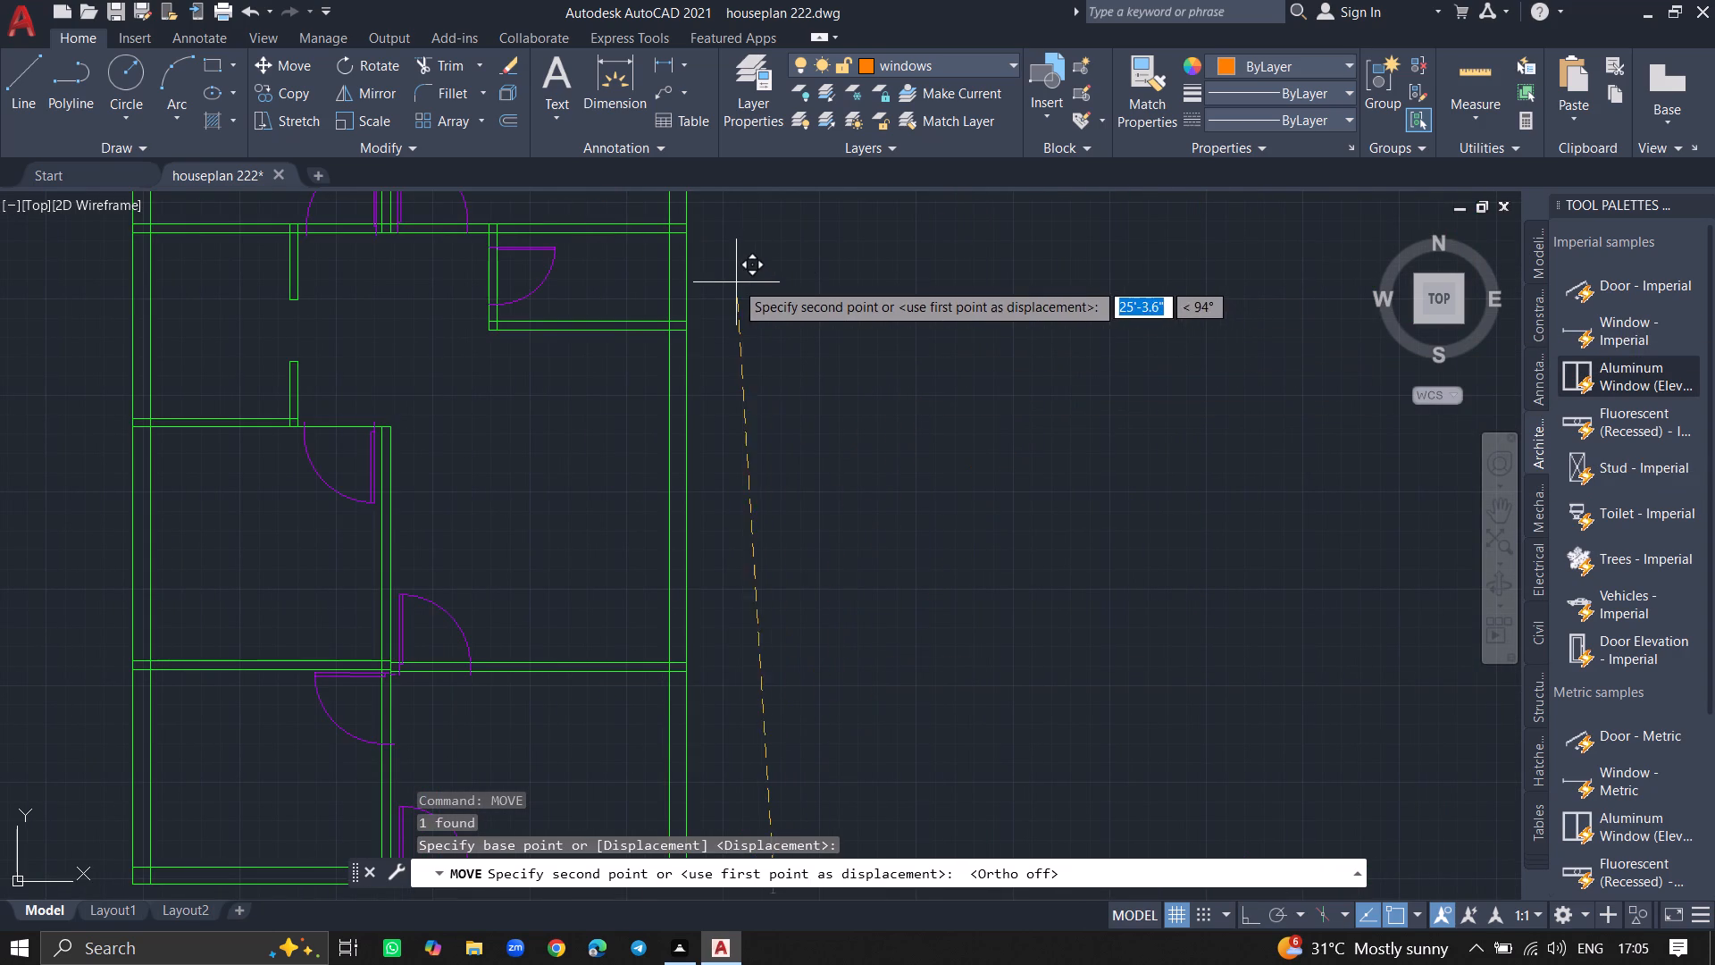
ctrl+scroll(679, 266, up, 5)
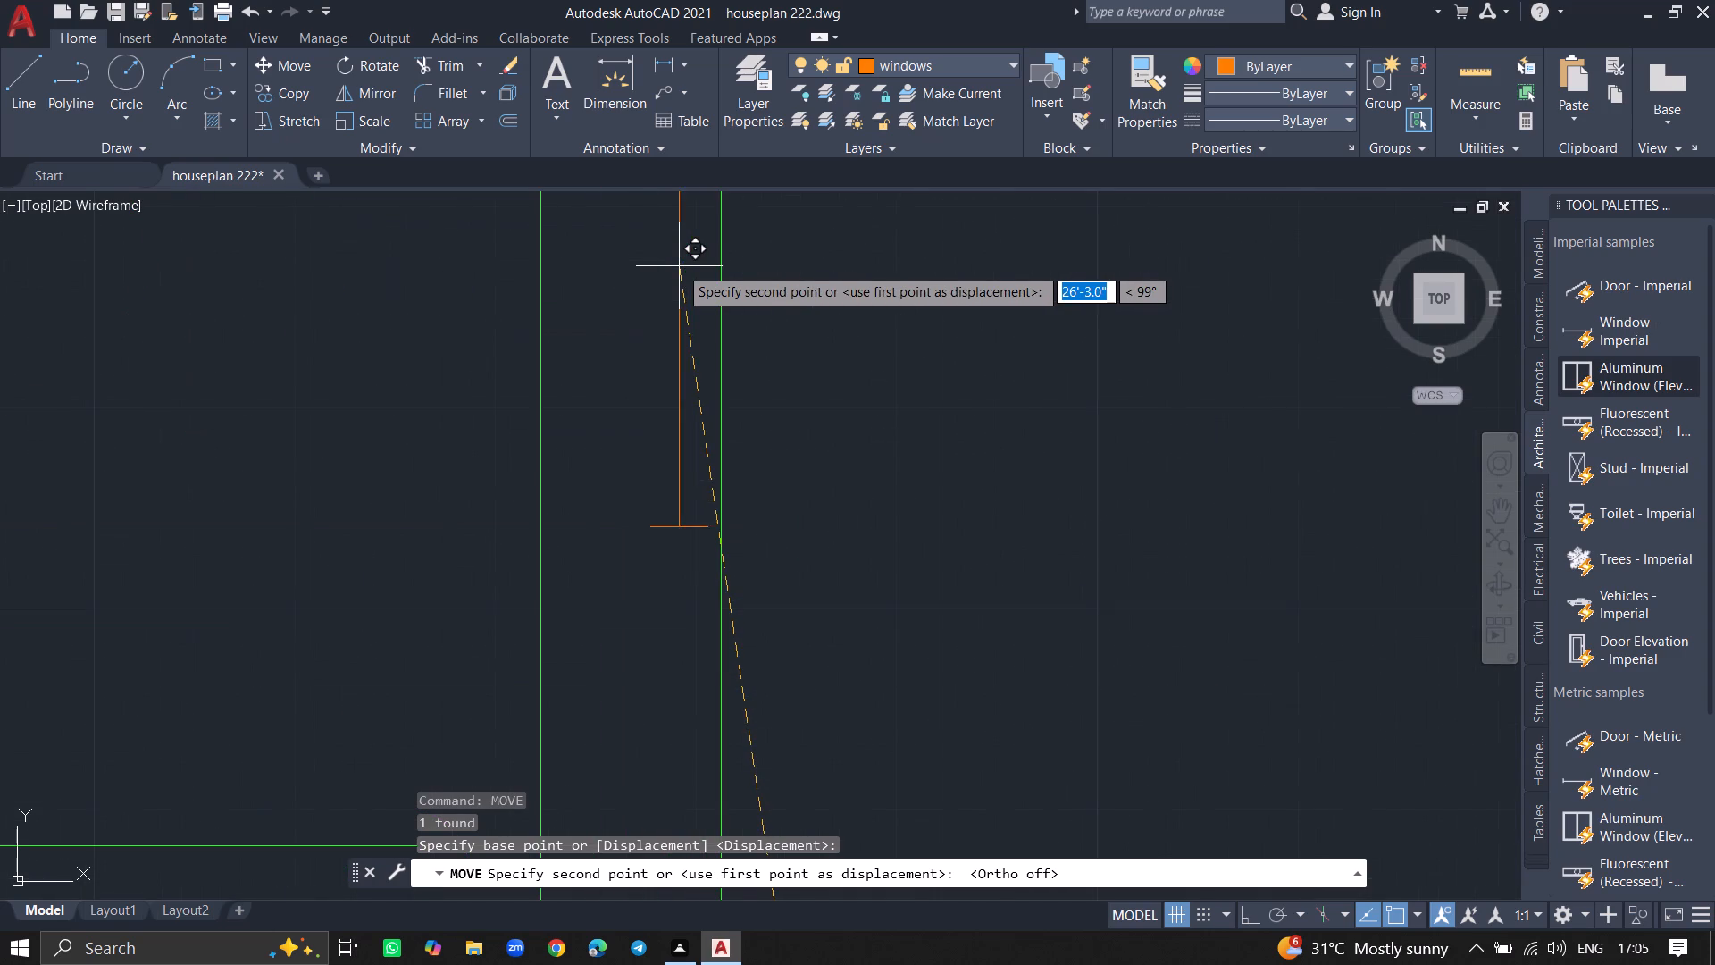
ctrl+scroll(629, 374, down, 2)
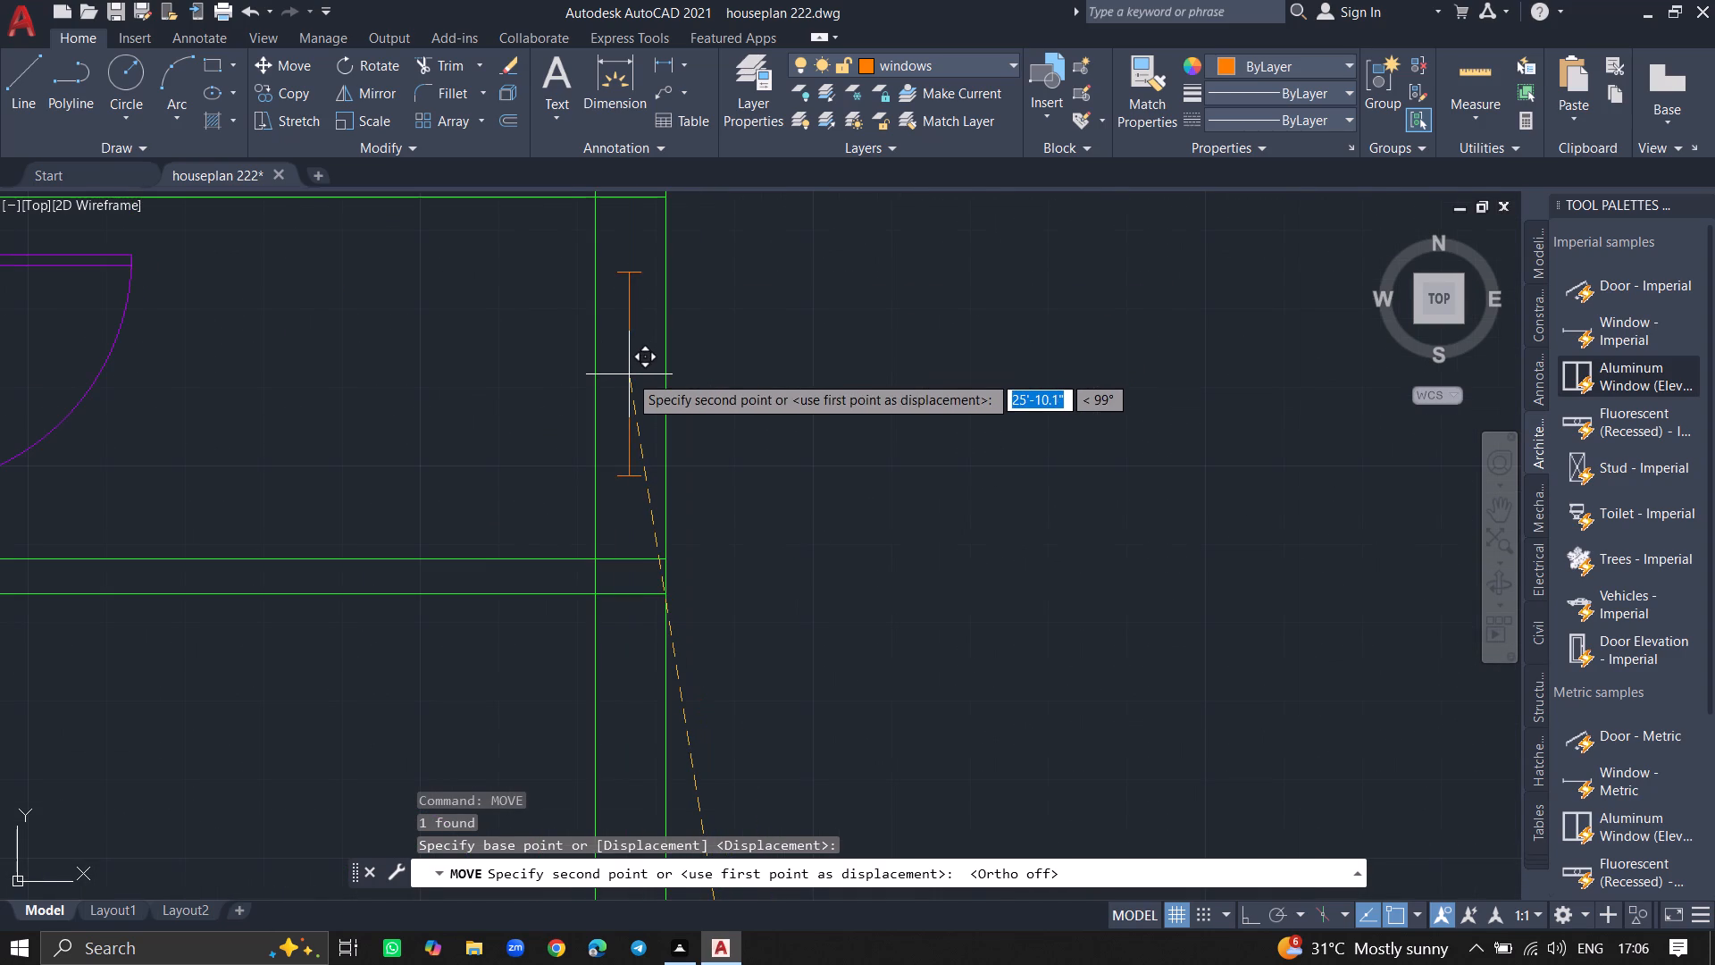
click(629, 374)
Copy the vertical window from the right exterior wall about 23'-5" across into the left exterior wall, level with the partition opening.
ctrl+scroll(754, 417, down, 4)
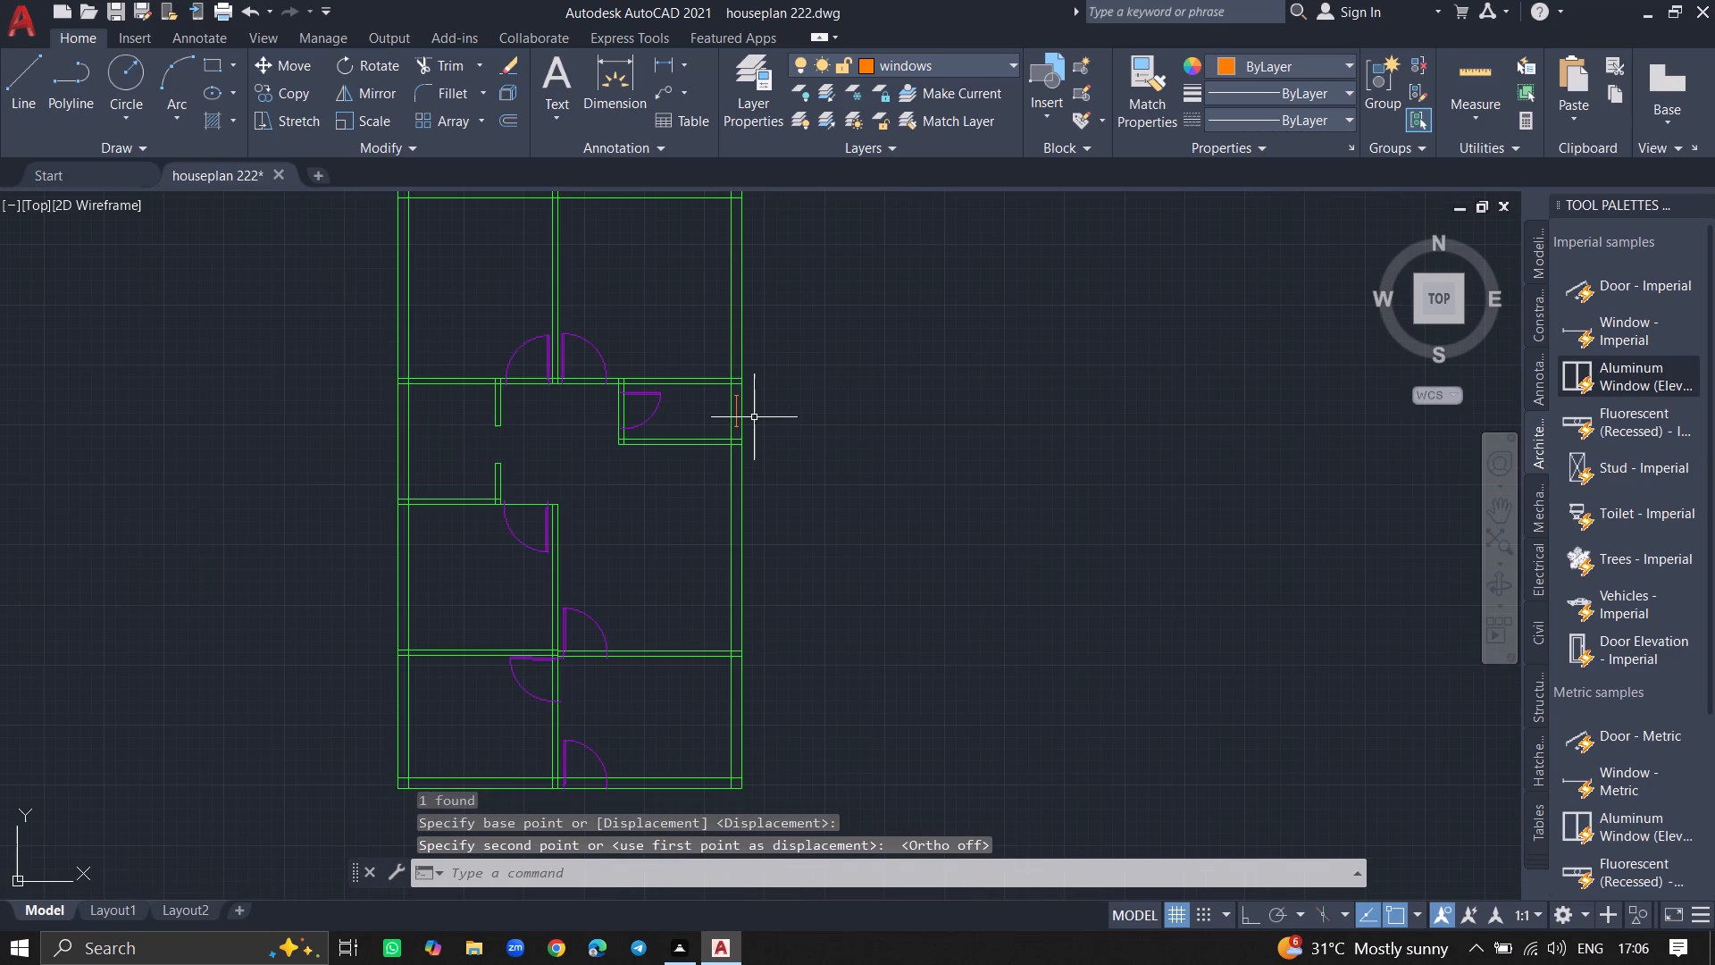
click(737, 417)
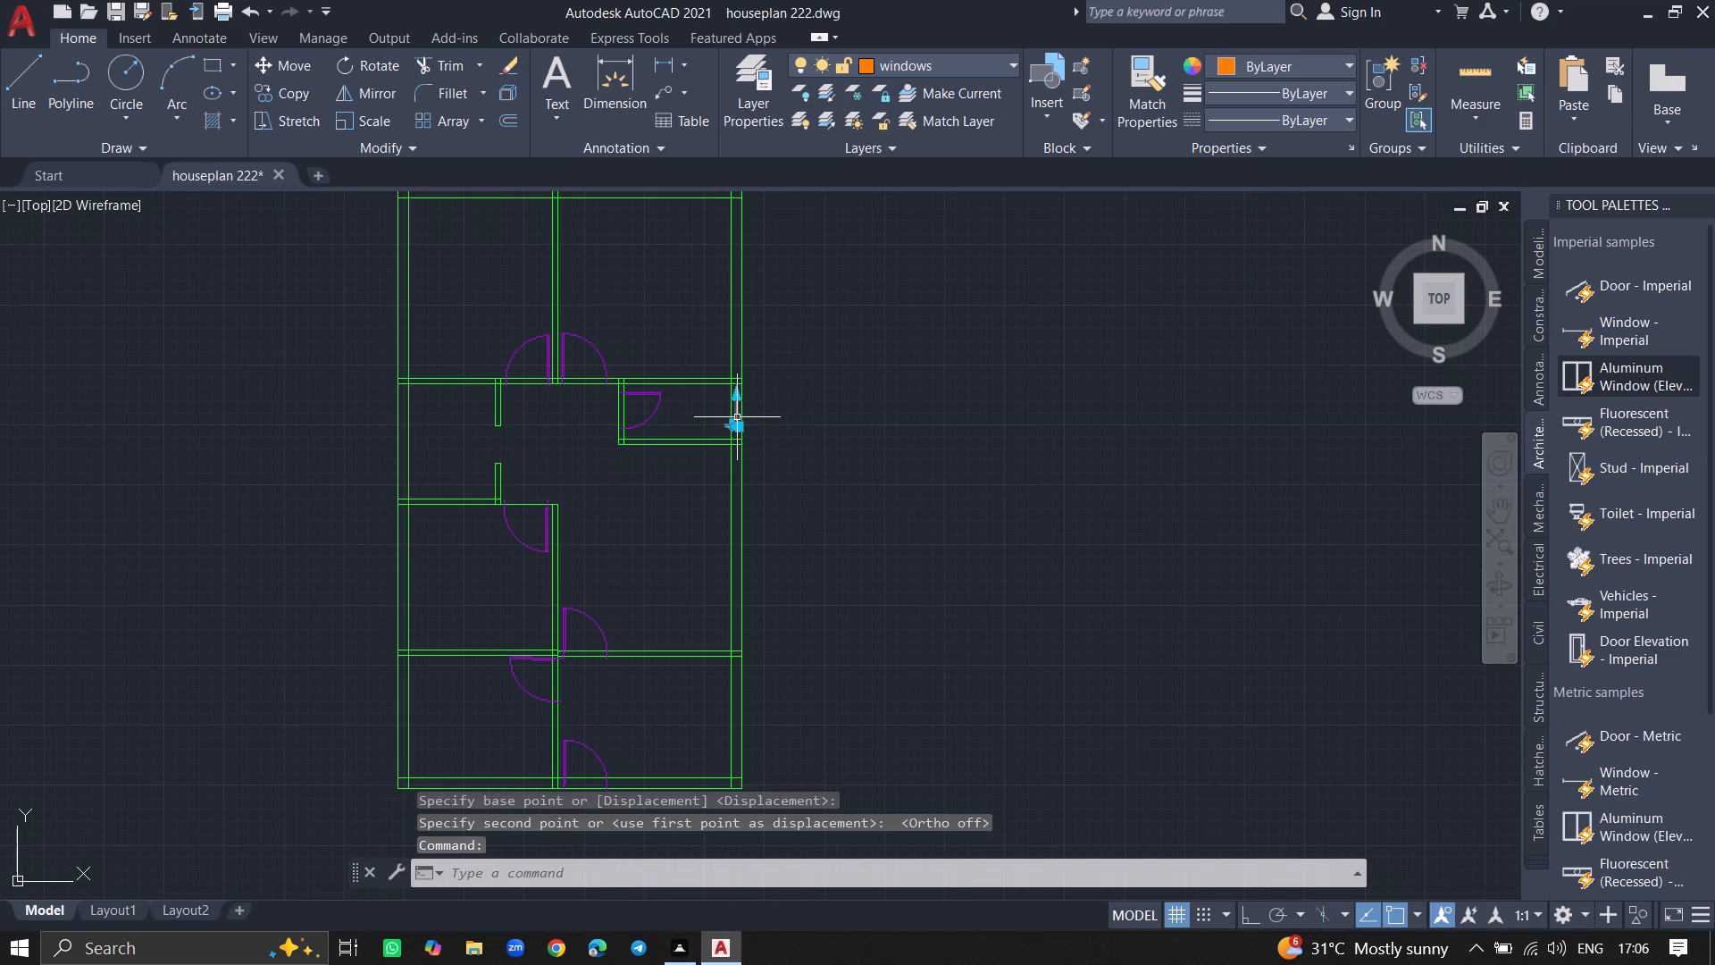
text(copy)
key(Return)
click(737, 417)
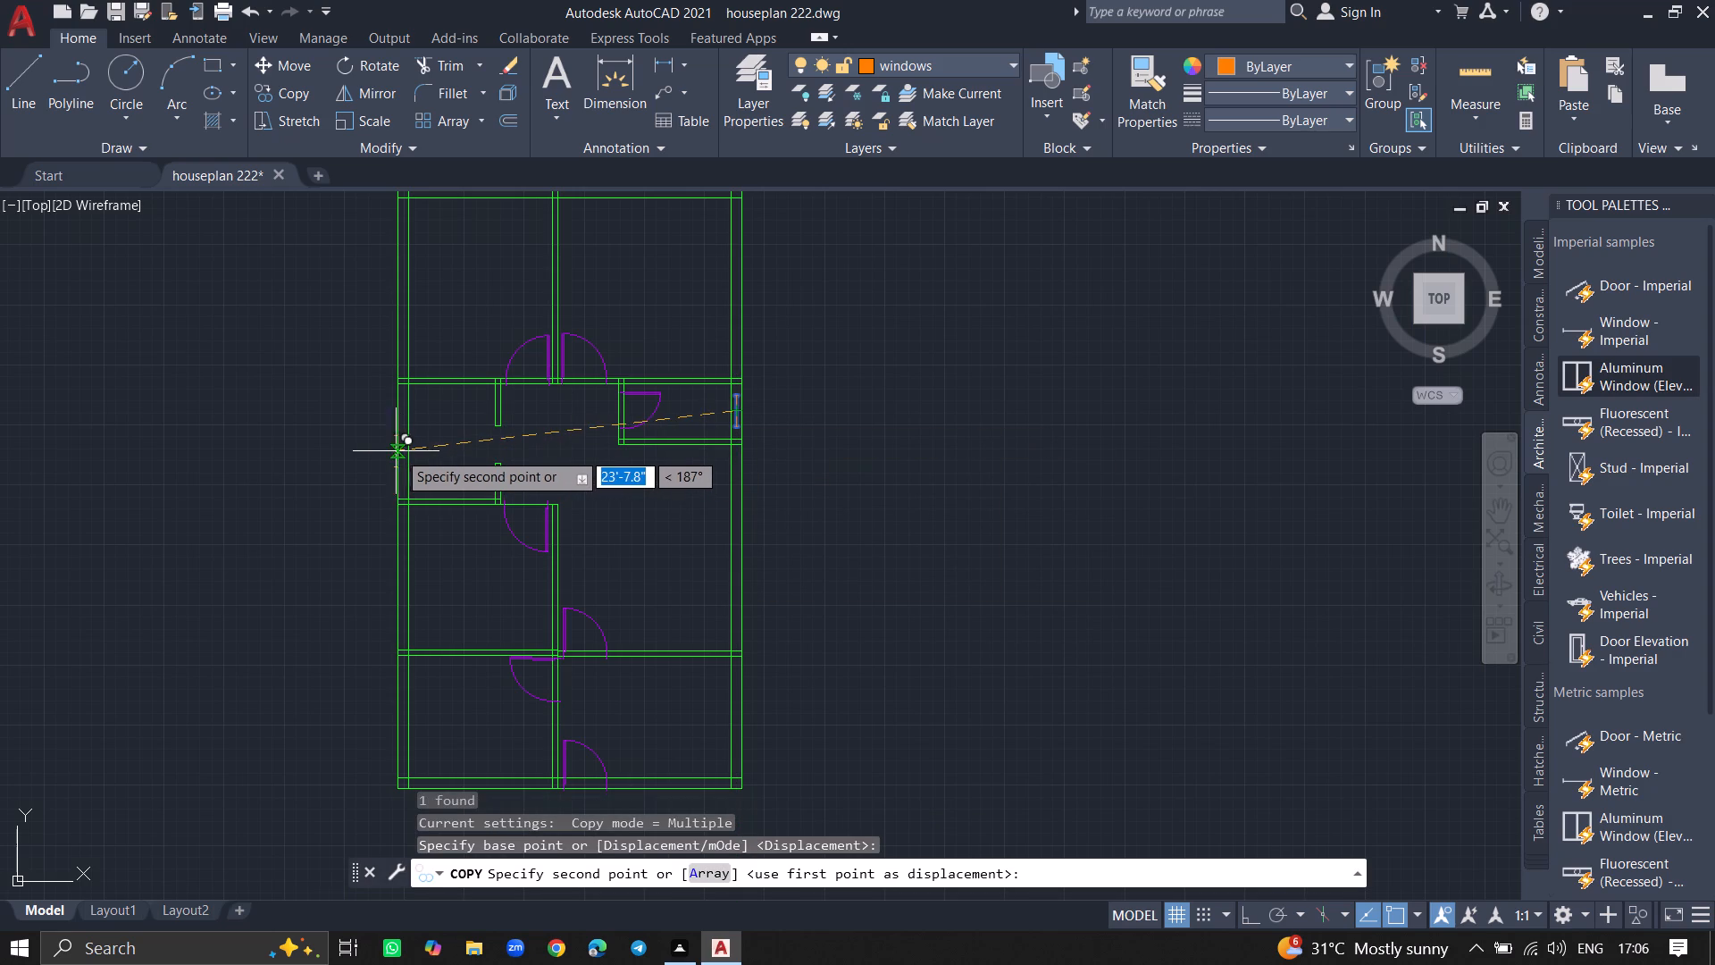
ctrl+scroll(398, 451, up, 4)
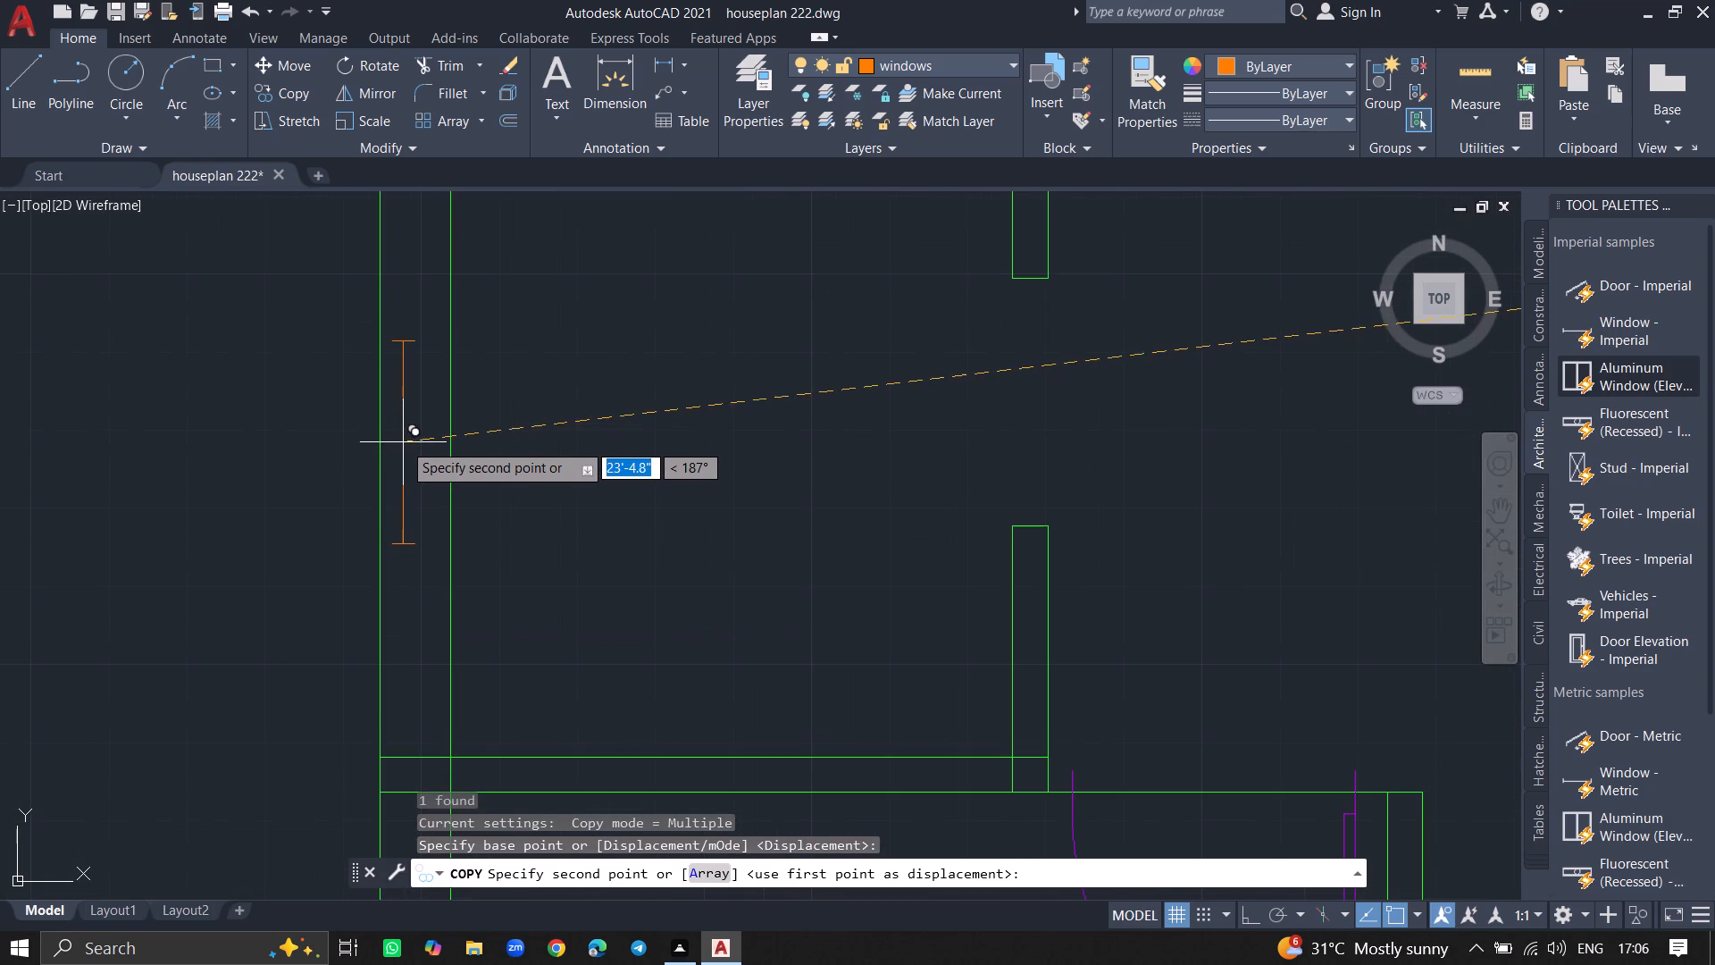
click(407, 438)
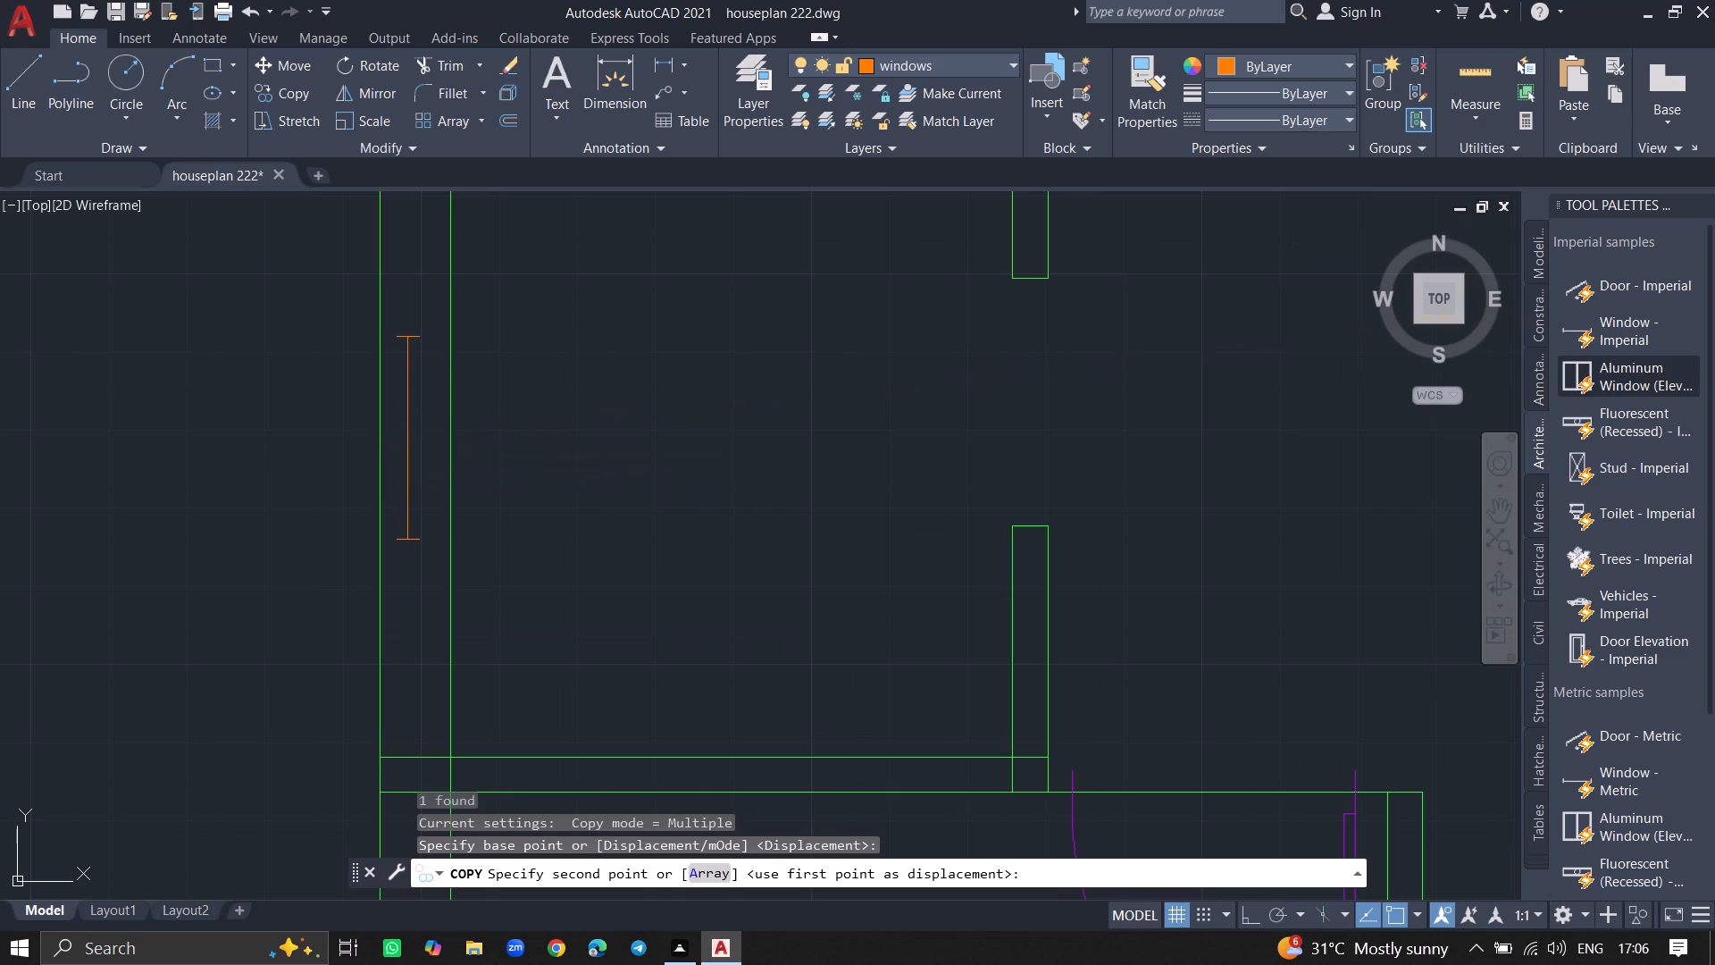
key(Escape)
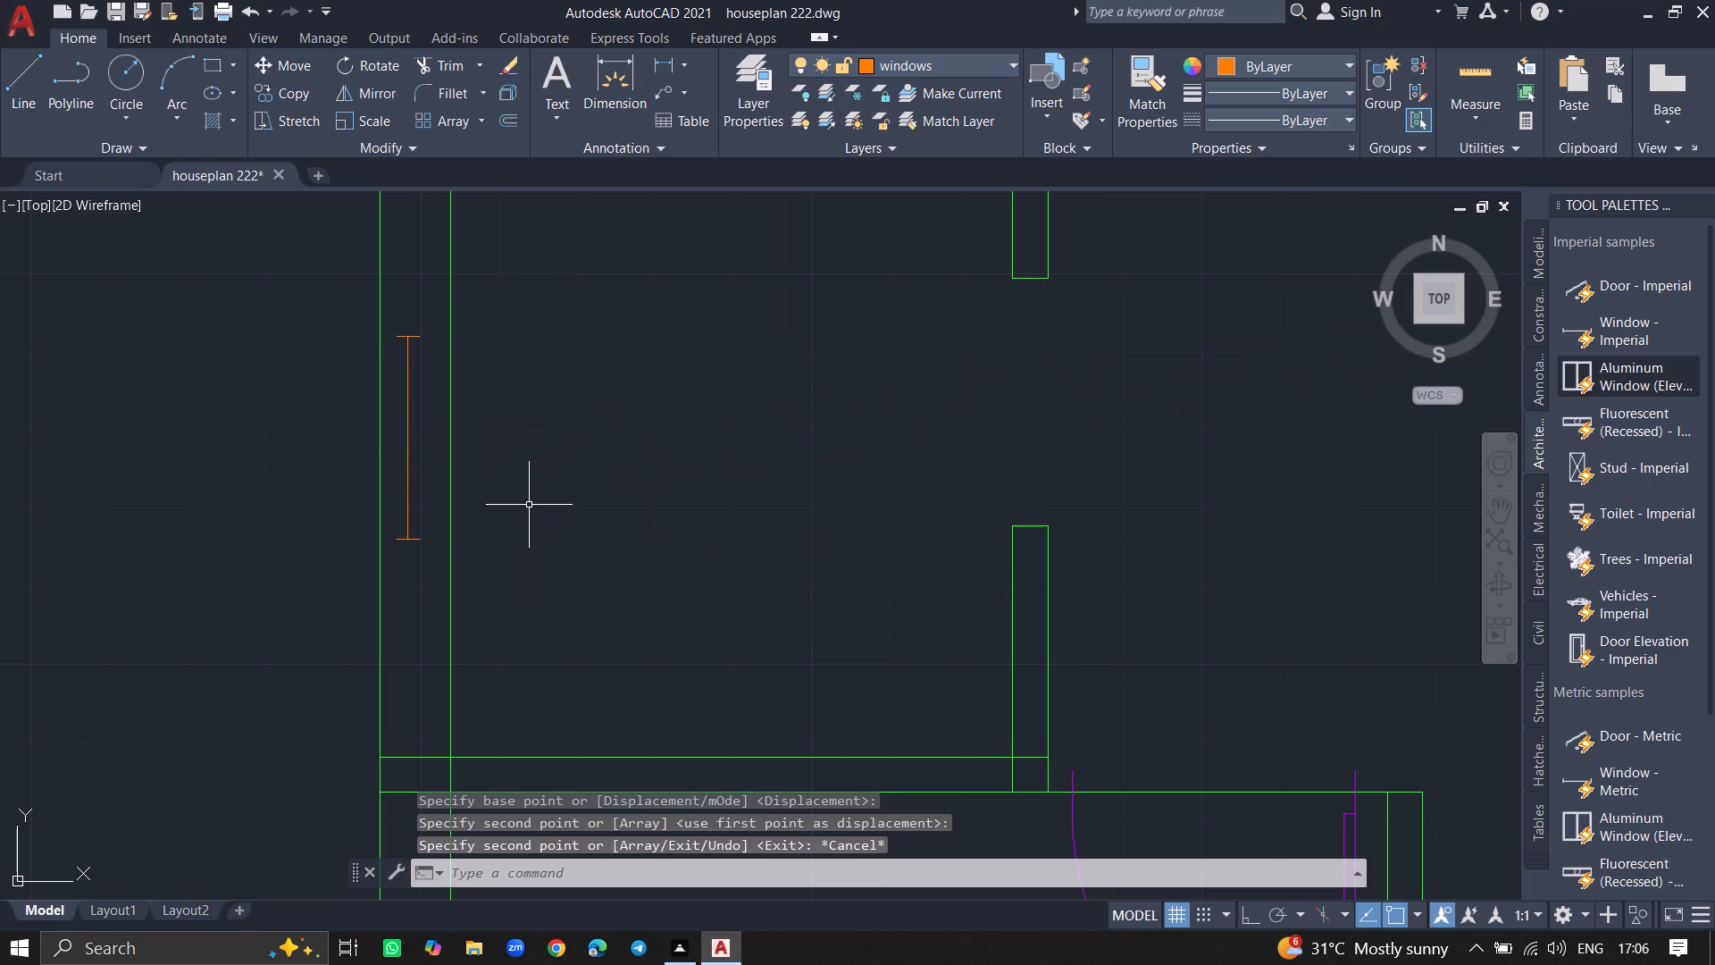
Insert a new Window - Imperial block in the empty space outside the plan's right exterior wall.
ctrl+scroll(529, 505, down, 5)
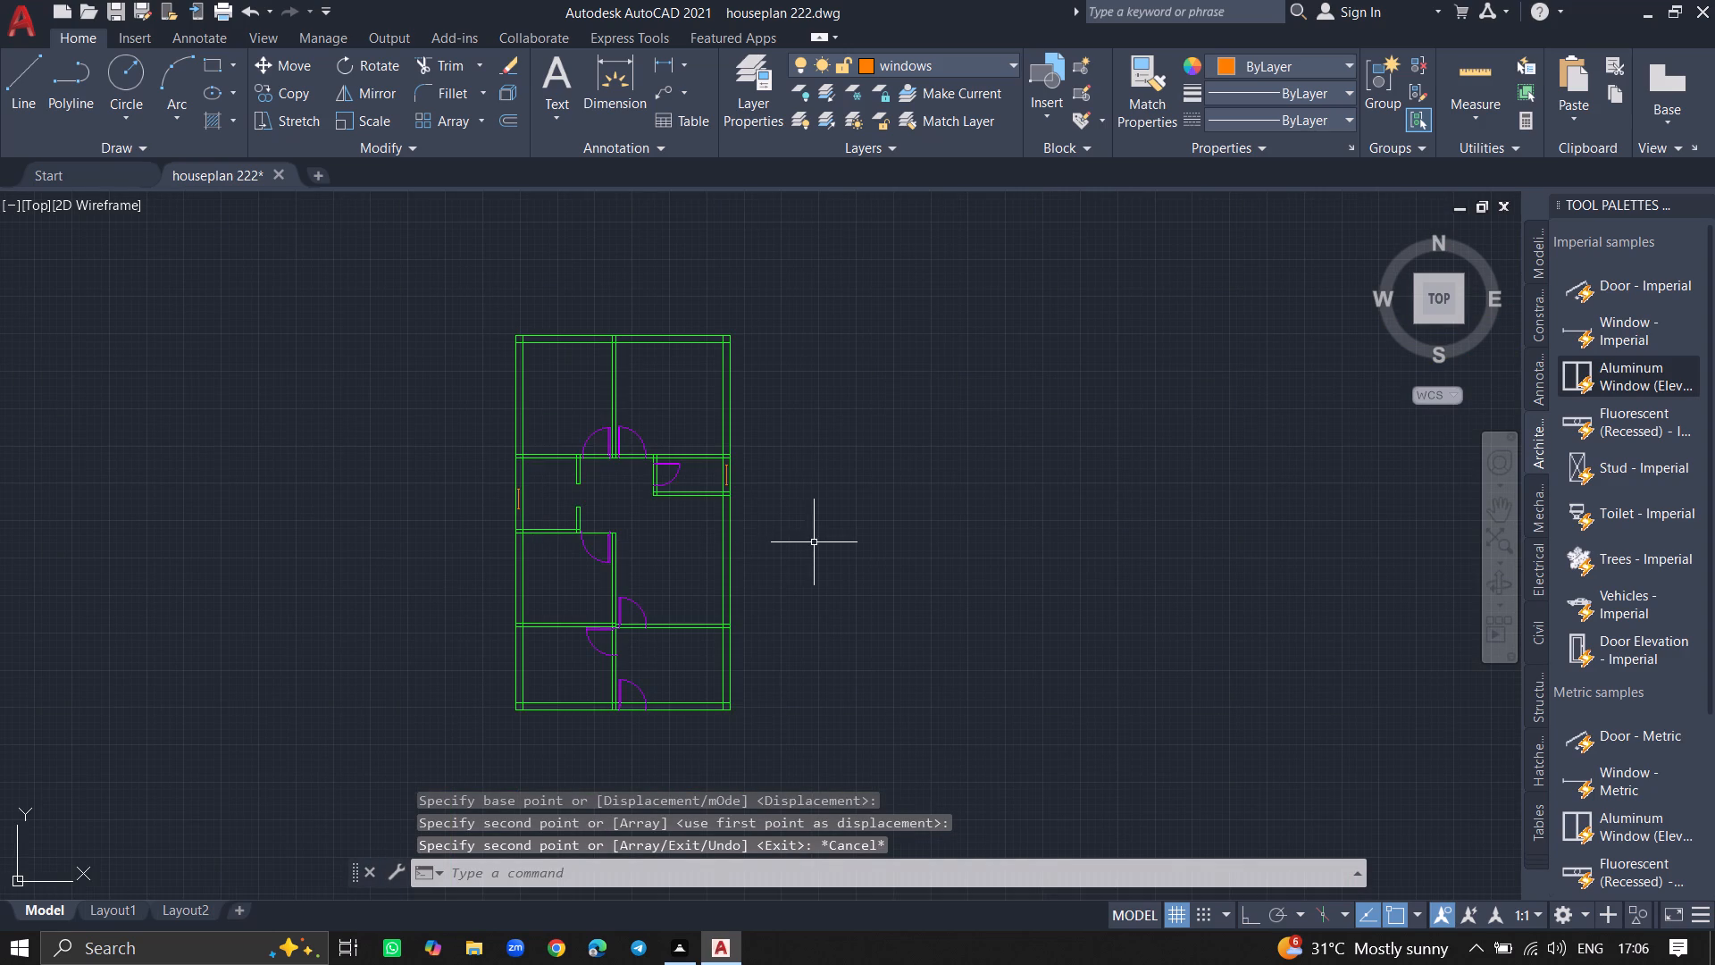
click(1569, 326)
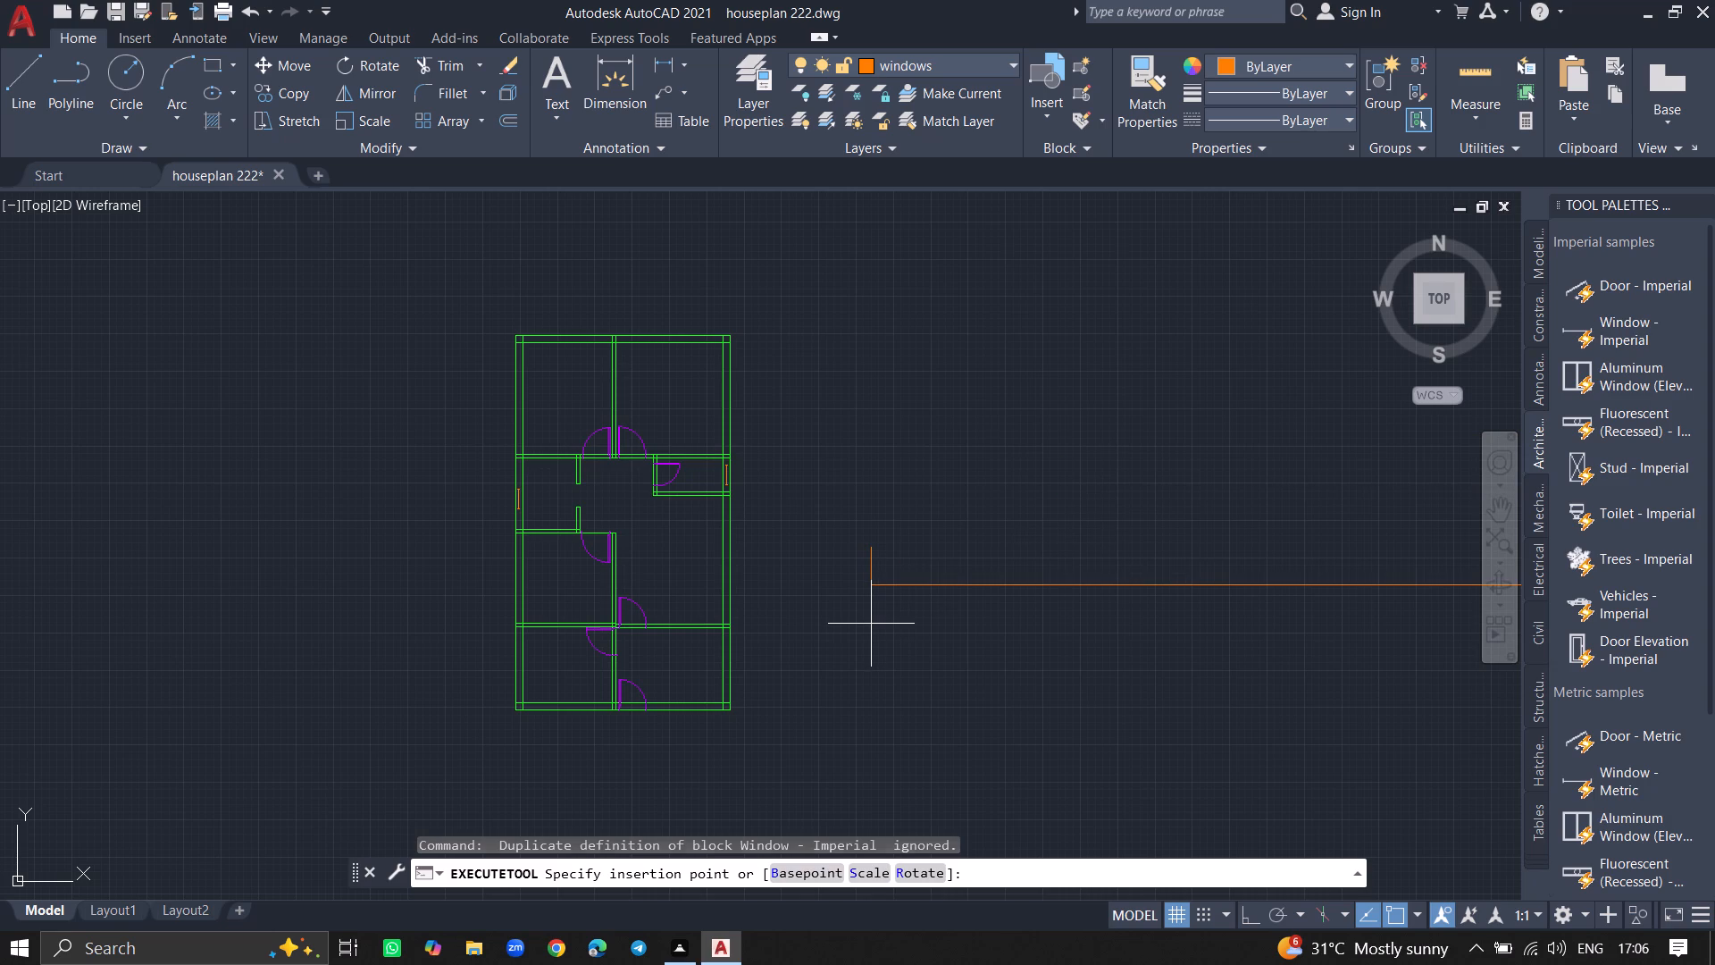
click(871, 624)
Scale the new window block down freehand to a short horizontal window, using a base point on its long line.
click(908, 584)
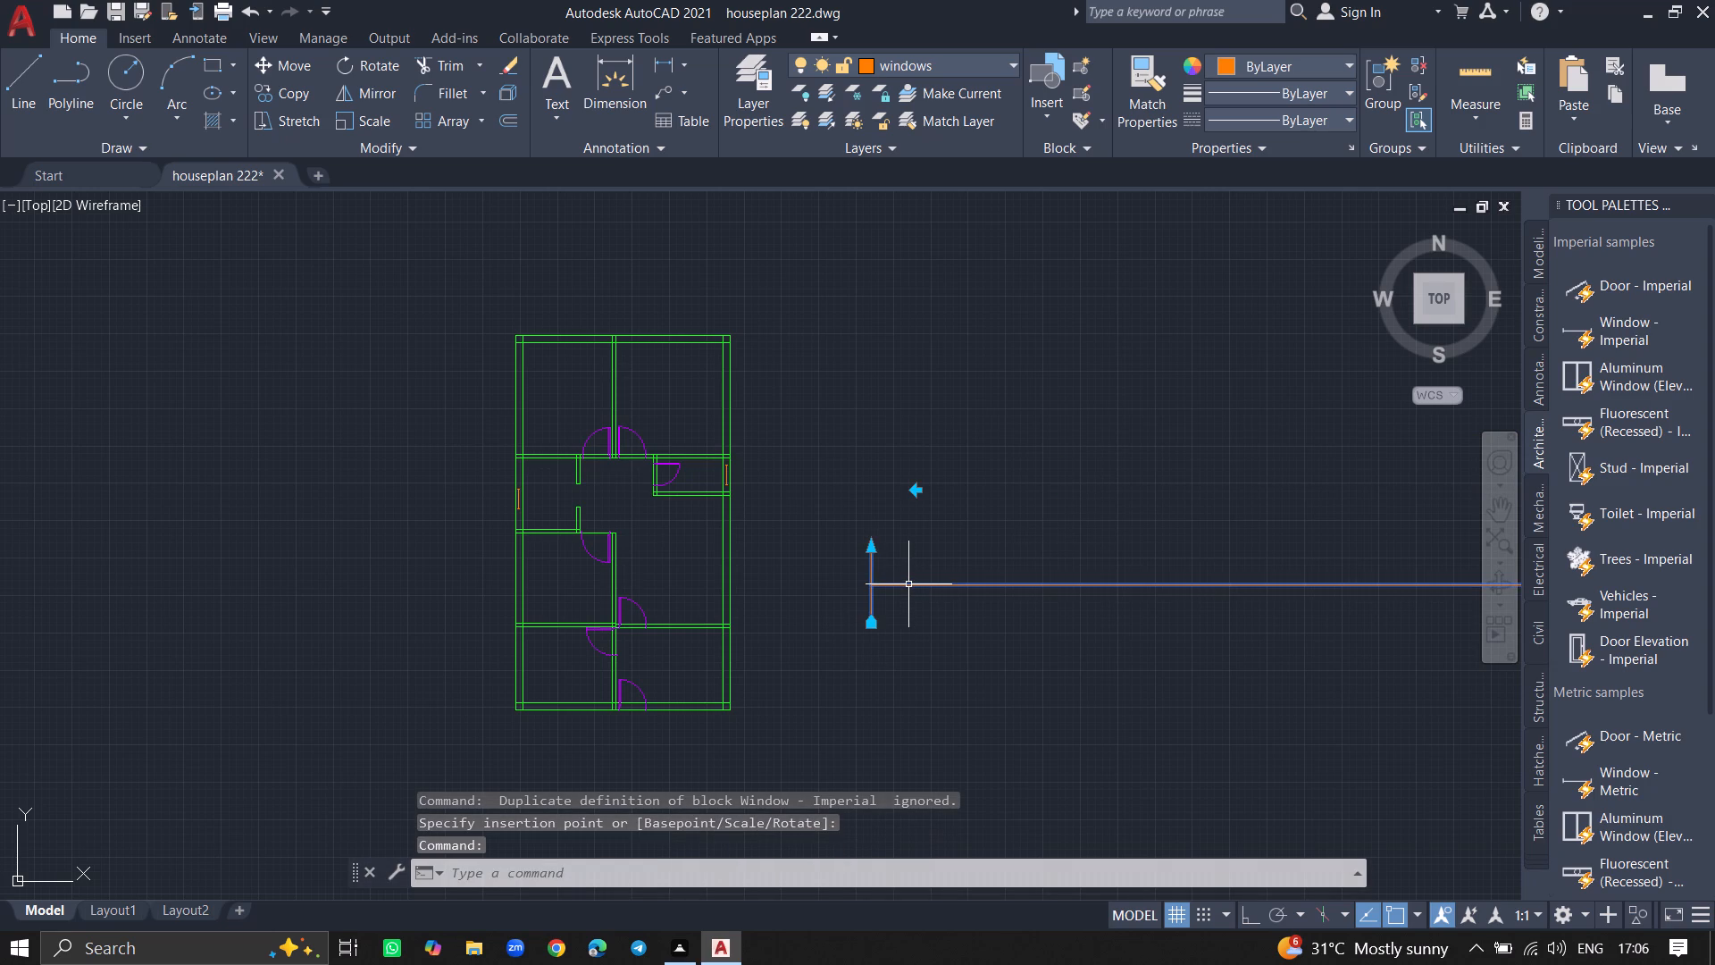
text(sc)
key(Return)
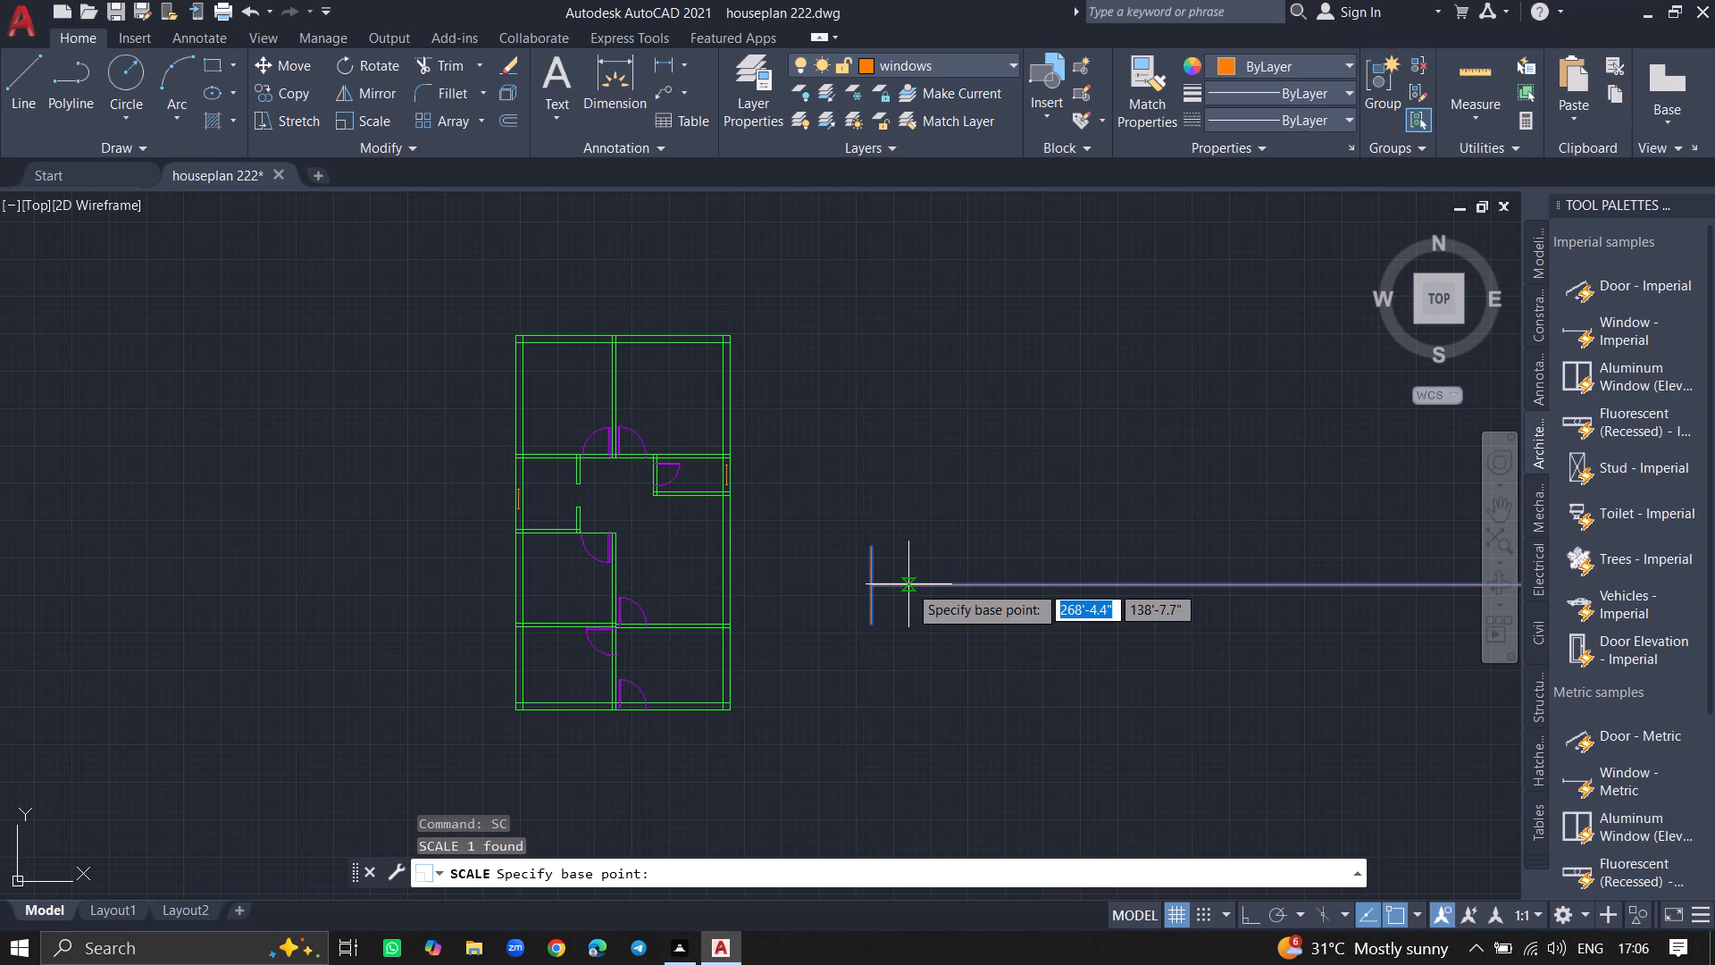
click(908, 584)
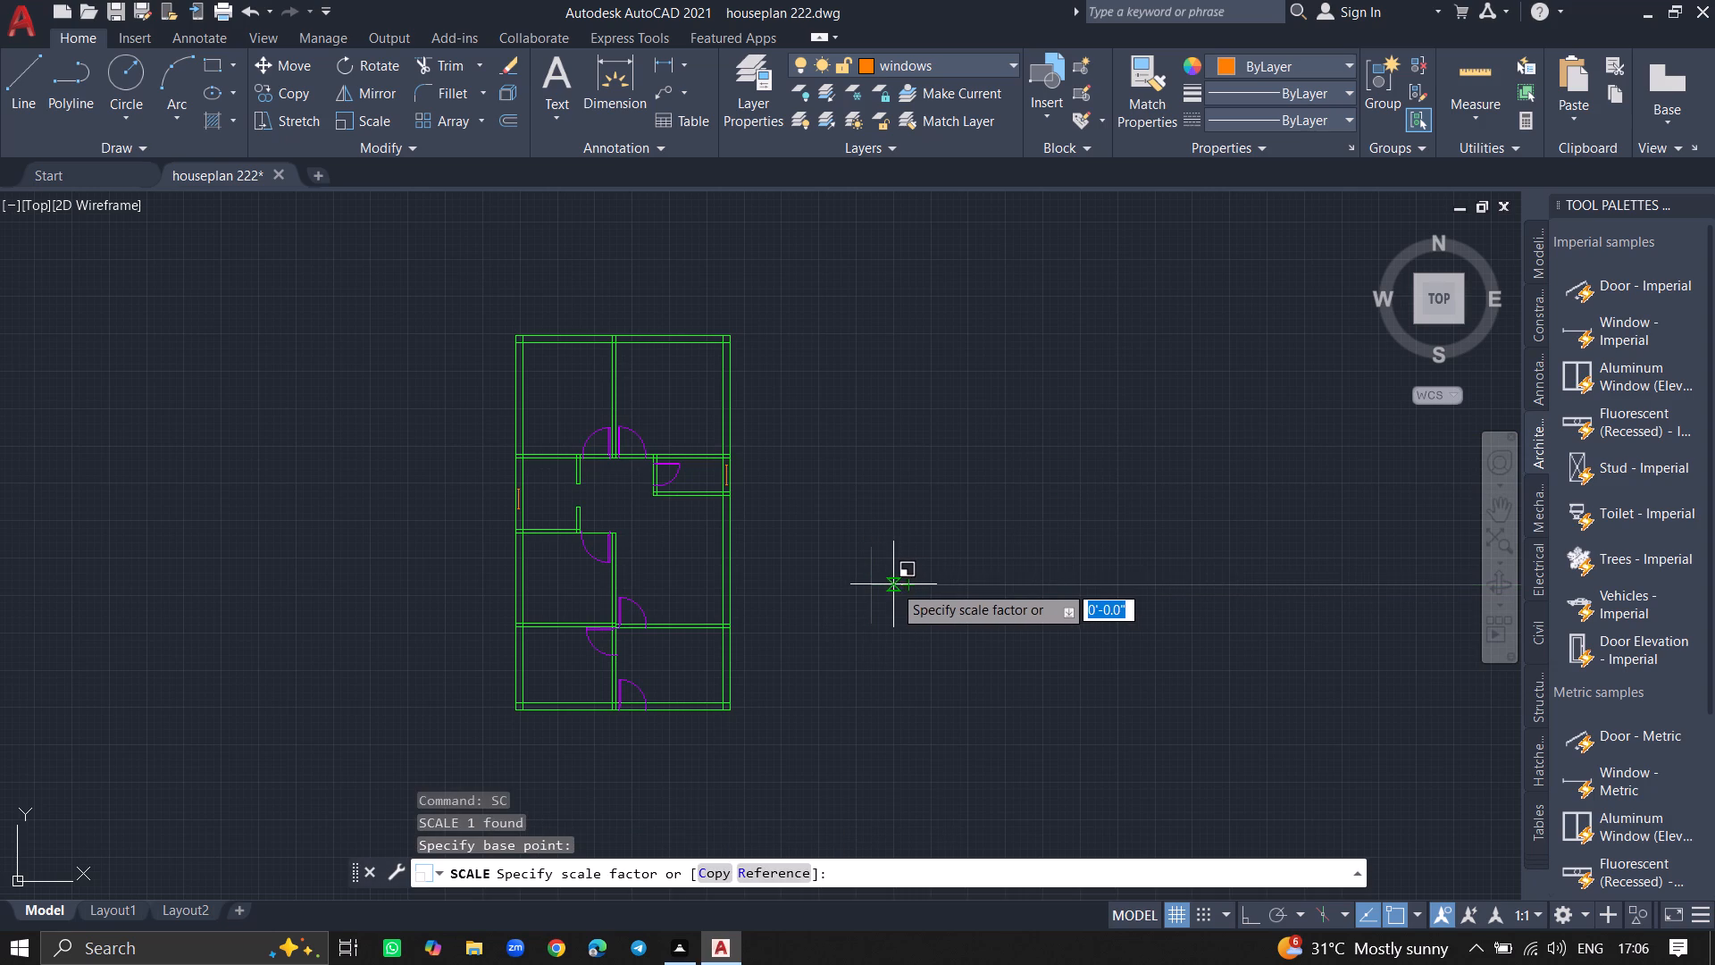
click(883, 584)
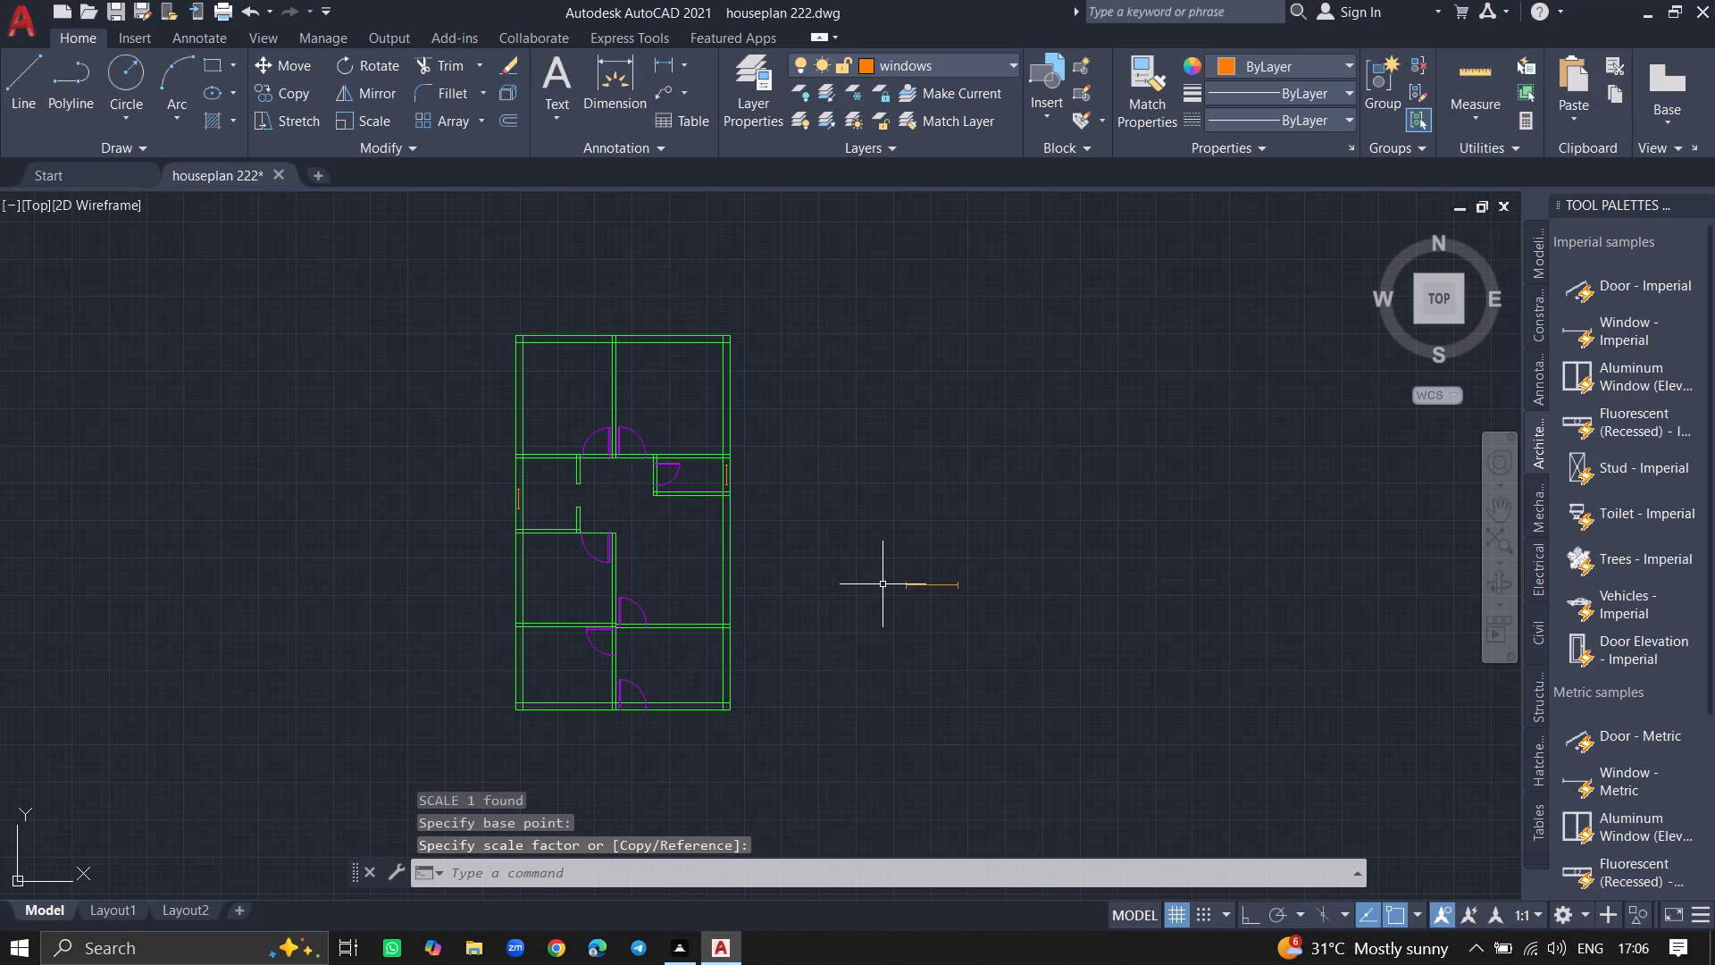
Copy the scaled horizontal window about 30'-11" into the bottom exterior wall, between the door and the right corner.
click(925, 583)
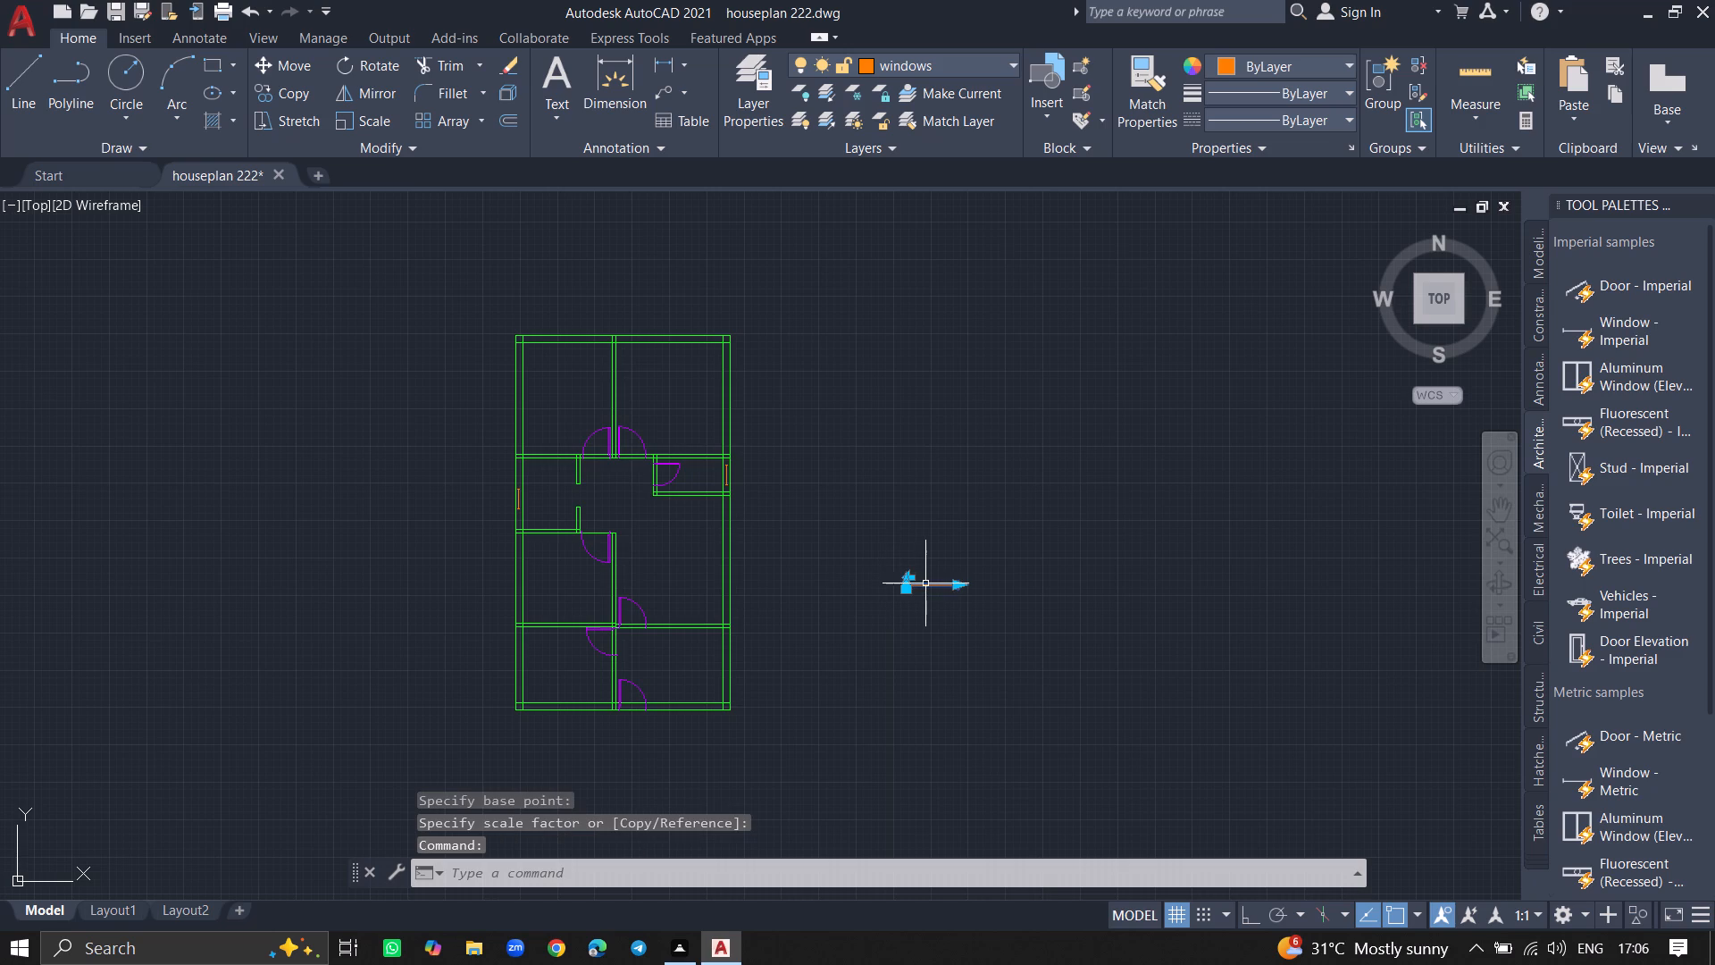
text(copy)
key(Return)
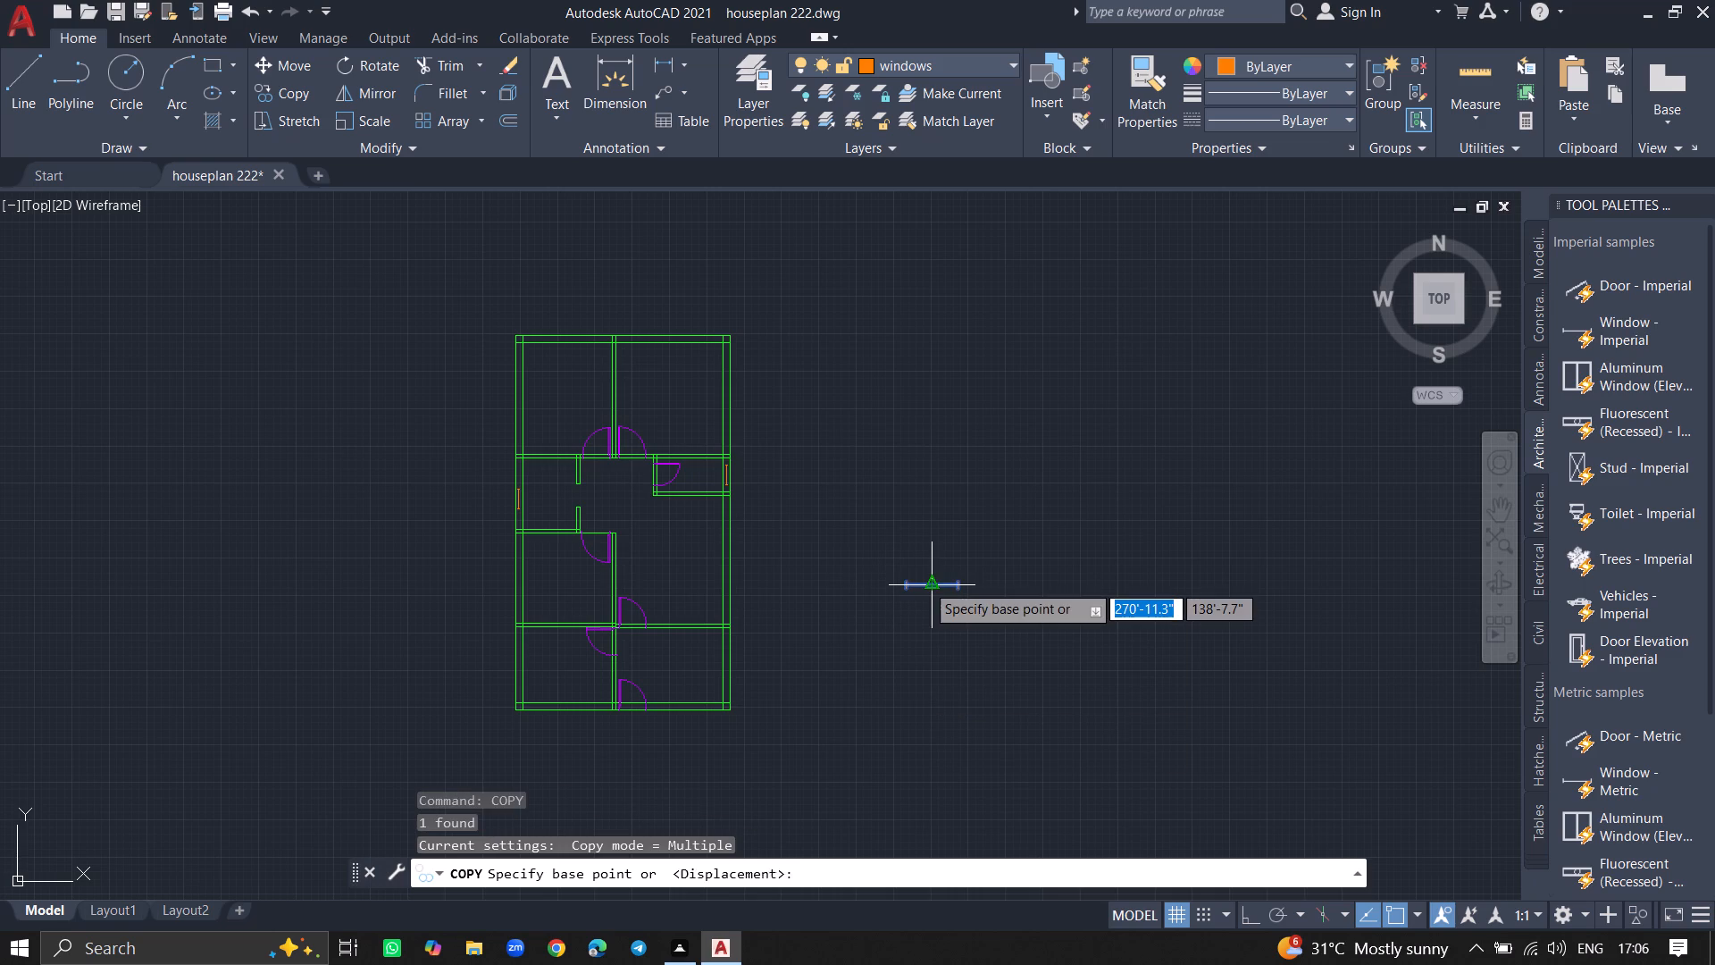
click(925, 583)
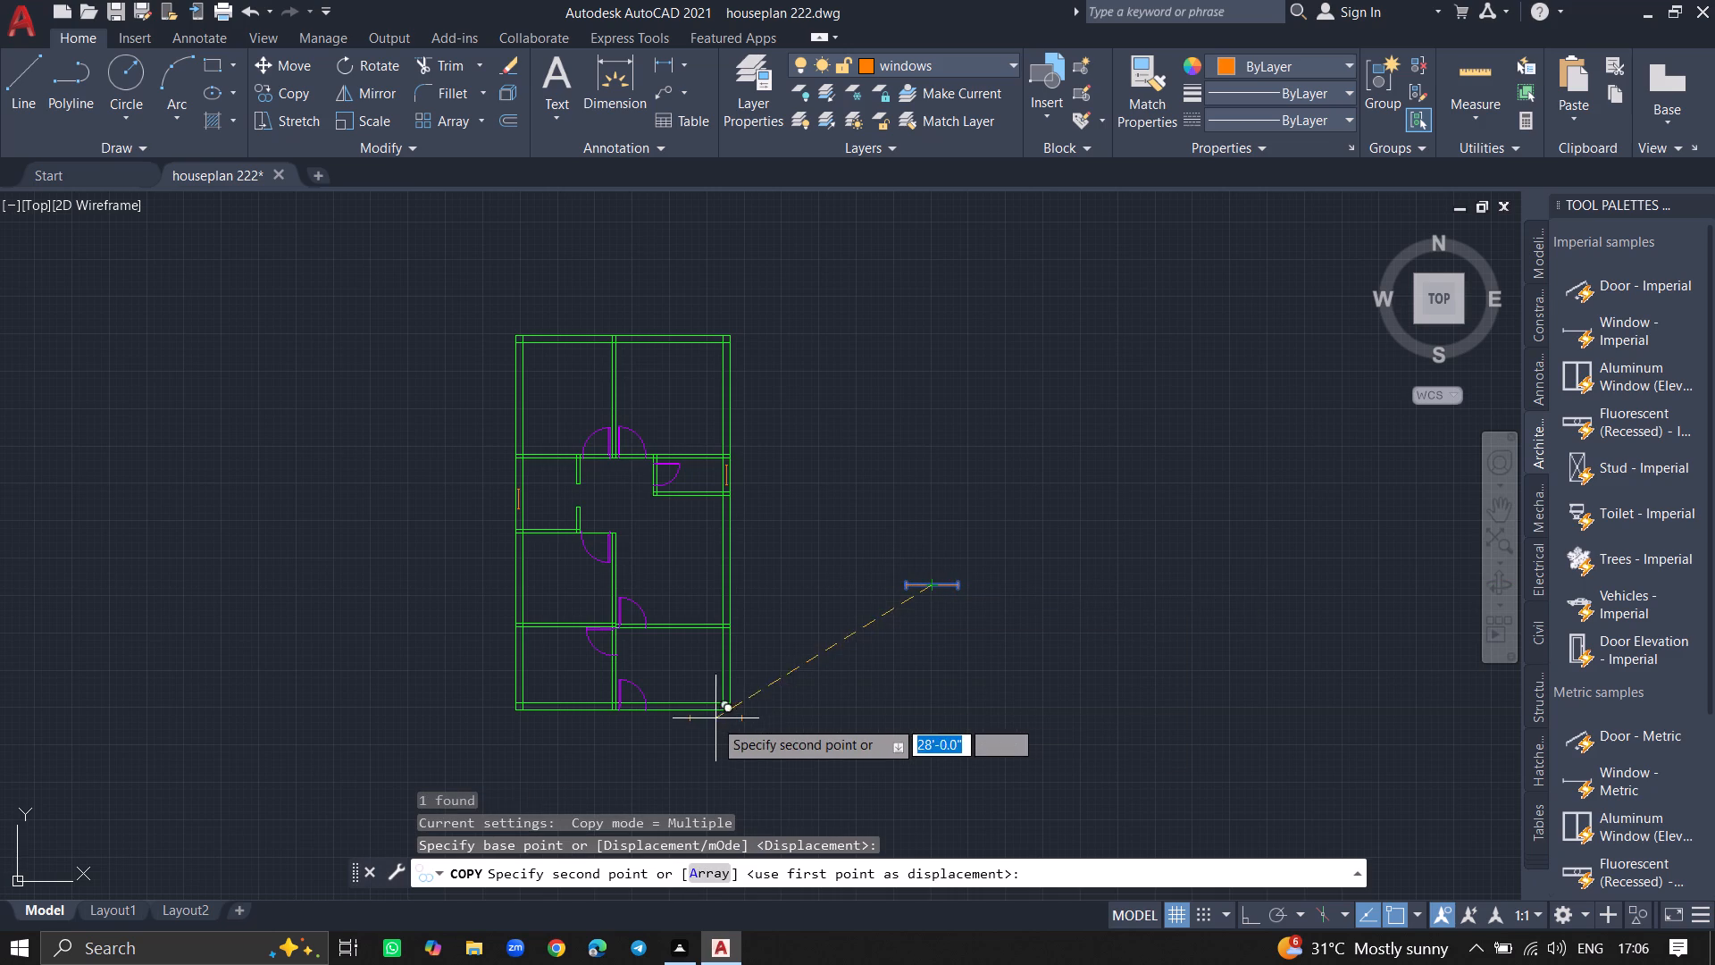
ctrl+scroll(677, 727, up, 3)
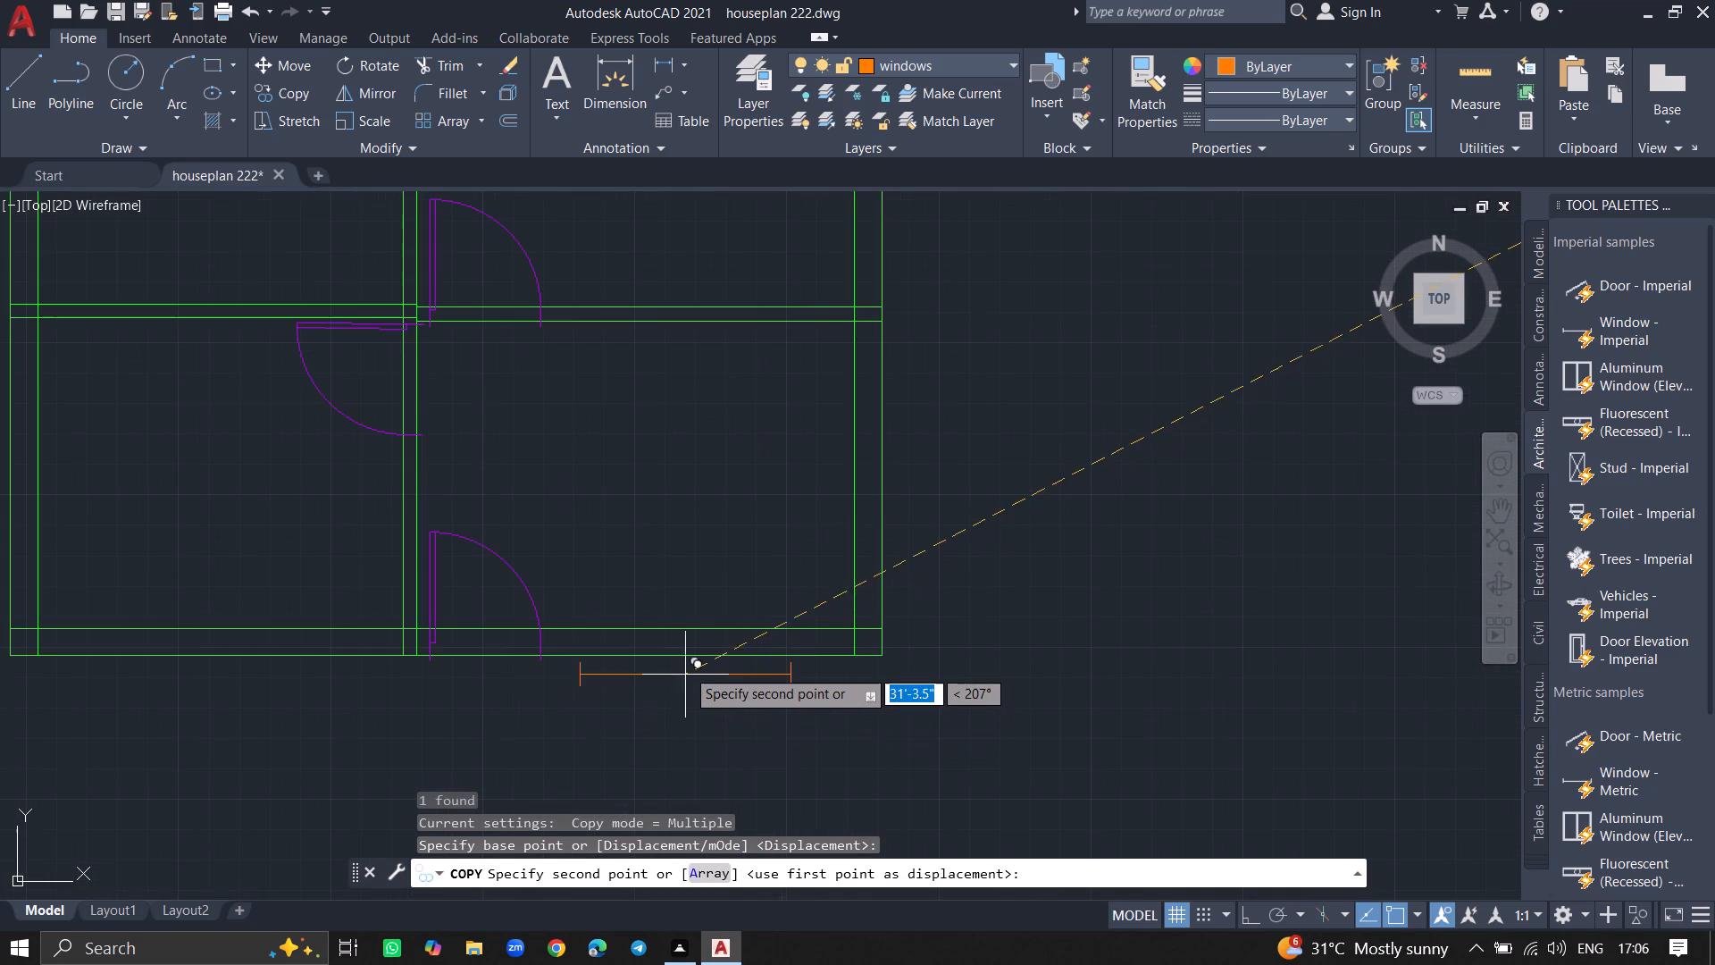
ctrl+scroll(686, 647, up, 2)
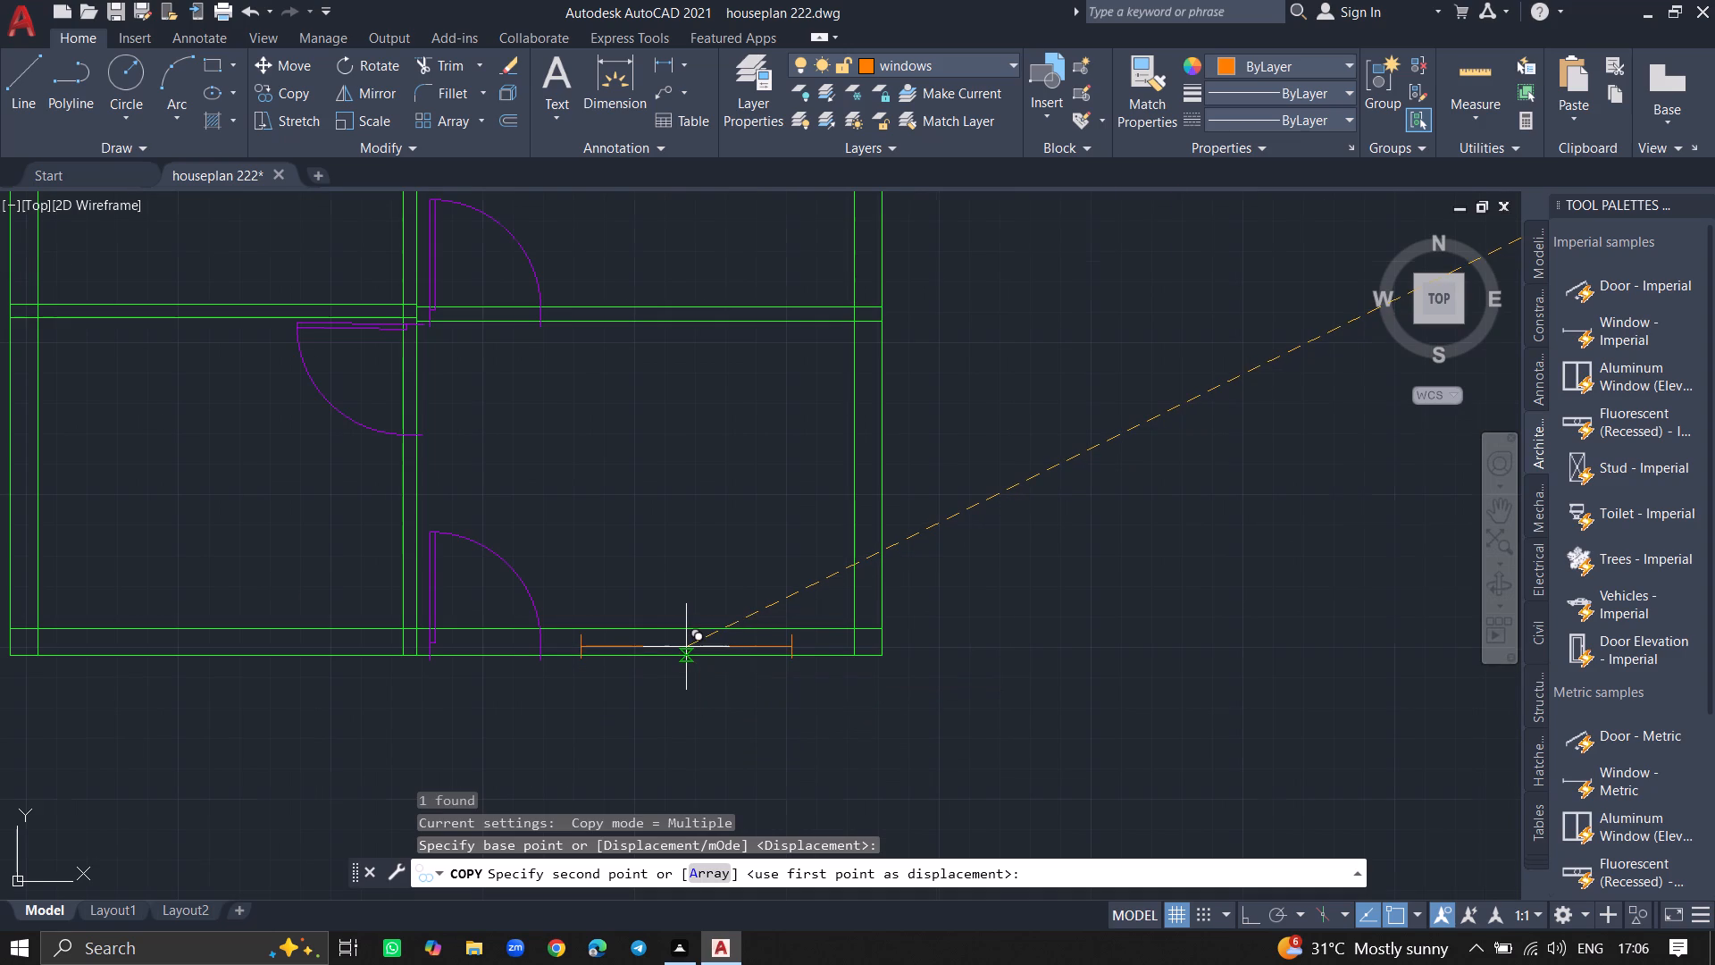
ctrl+scroll(686, 647, up, 1)
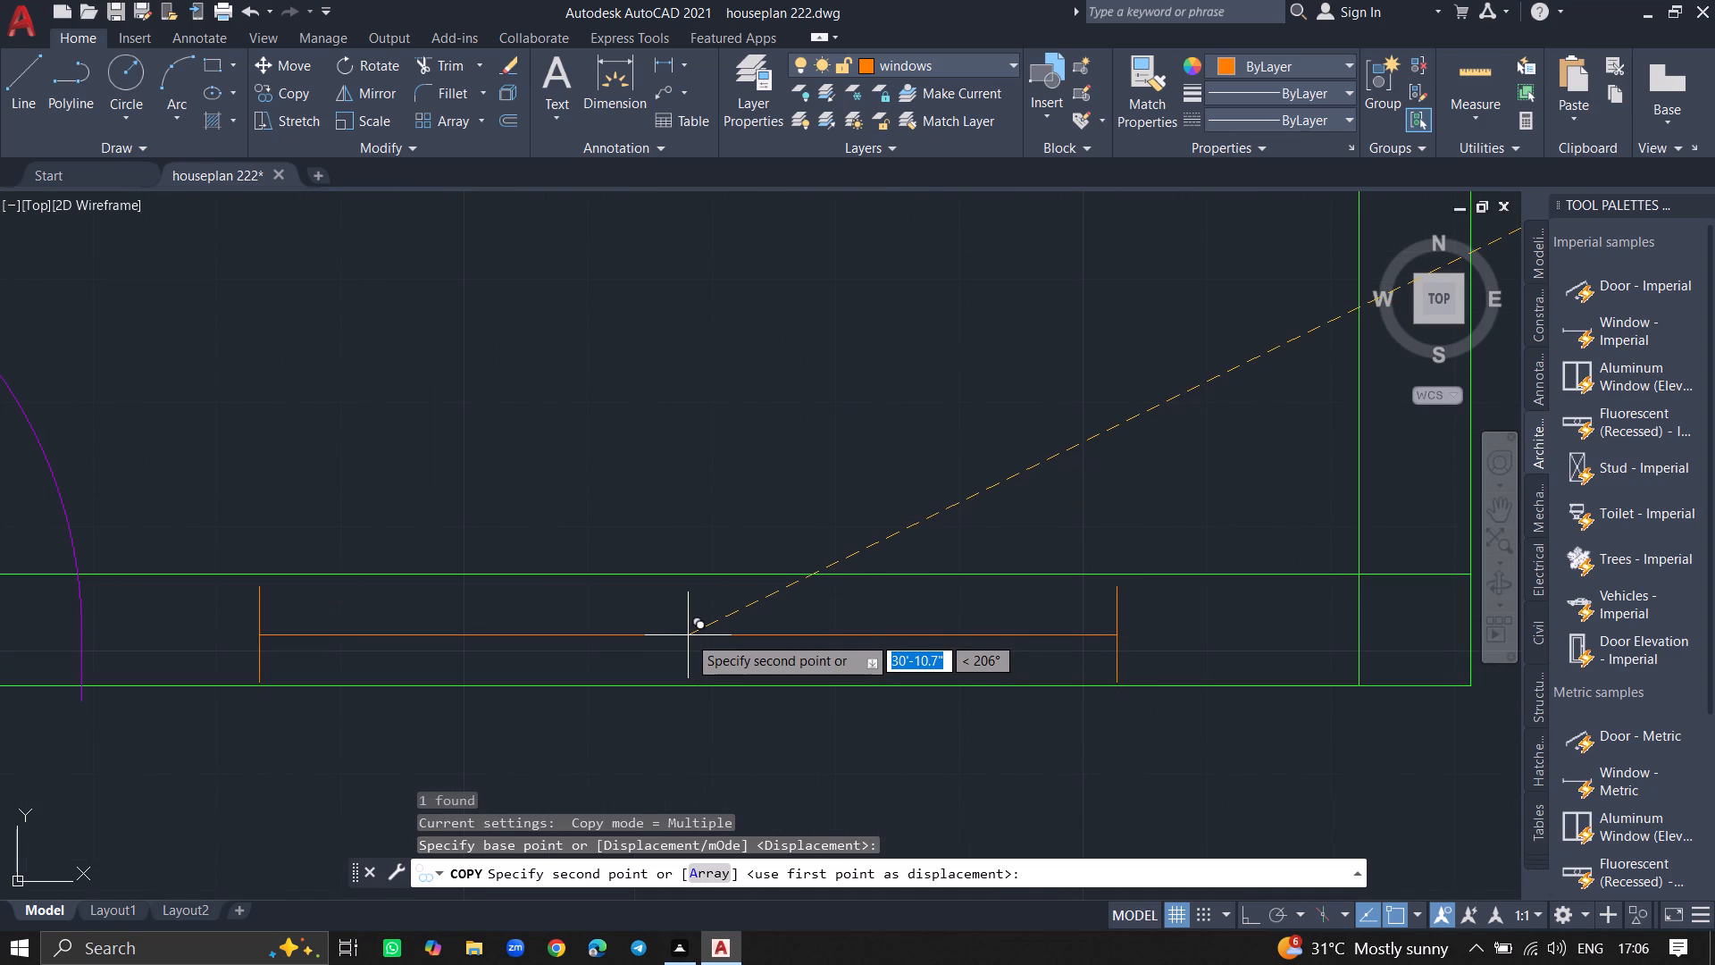
click(688, 635)
key(Escape)
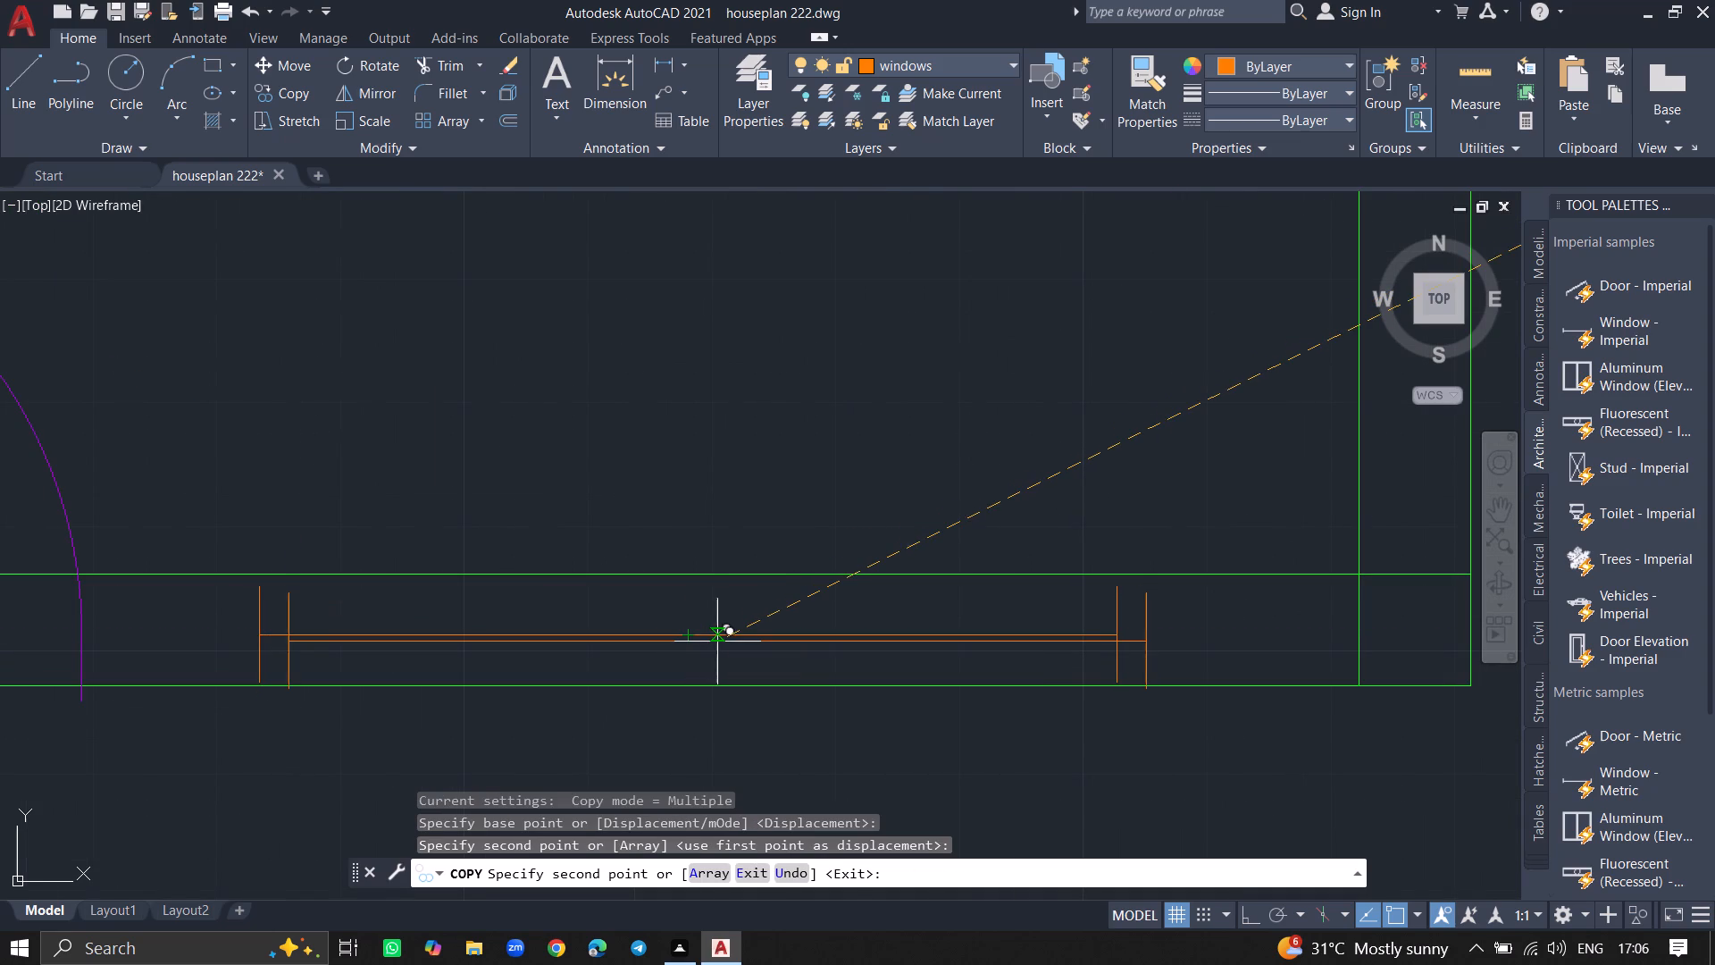
Scale the window in the bottom exterior wall down freehand from a base point on its long line.
ctrl+scroll(717, 642, down, 4)
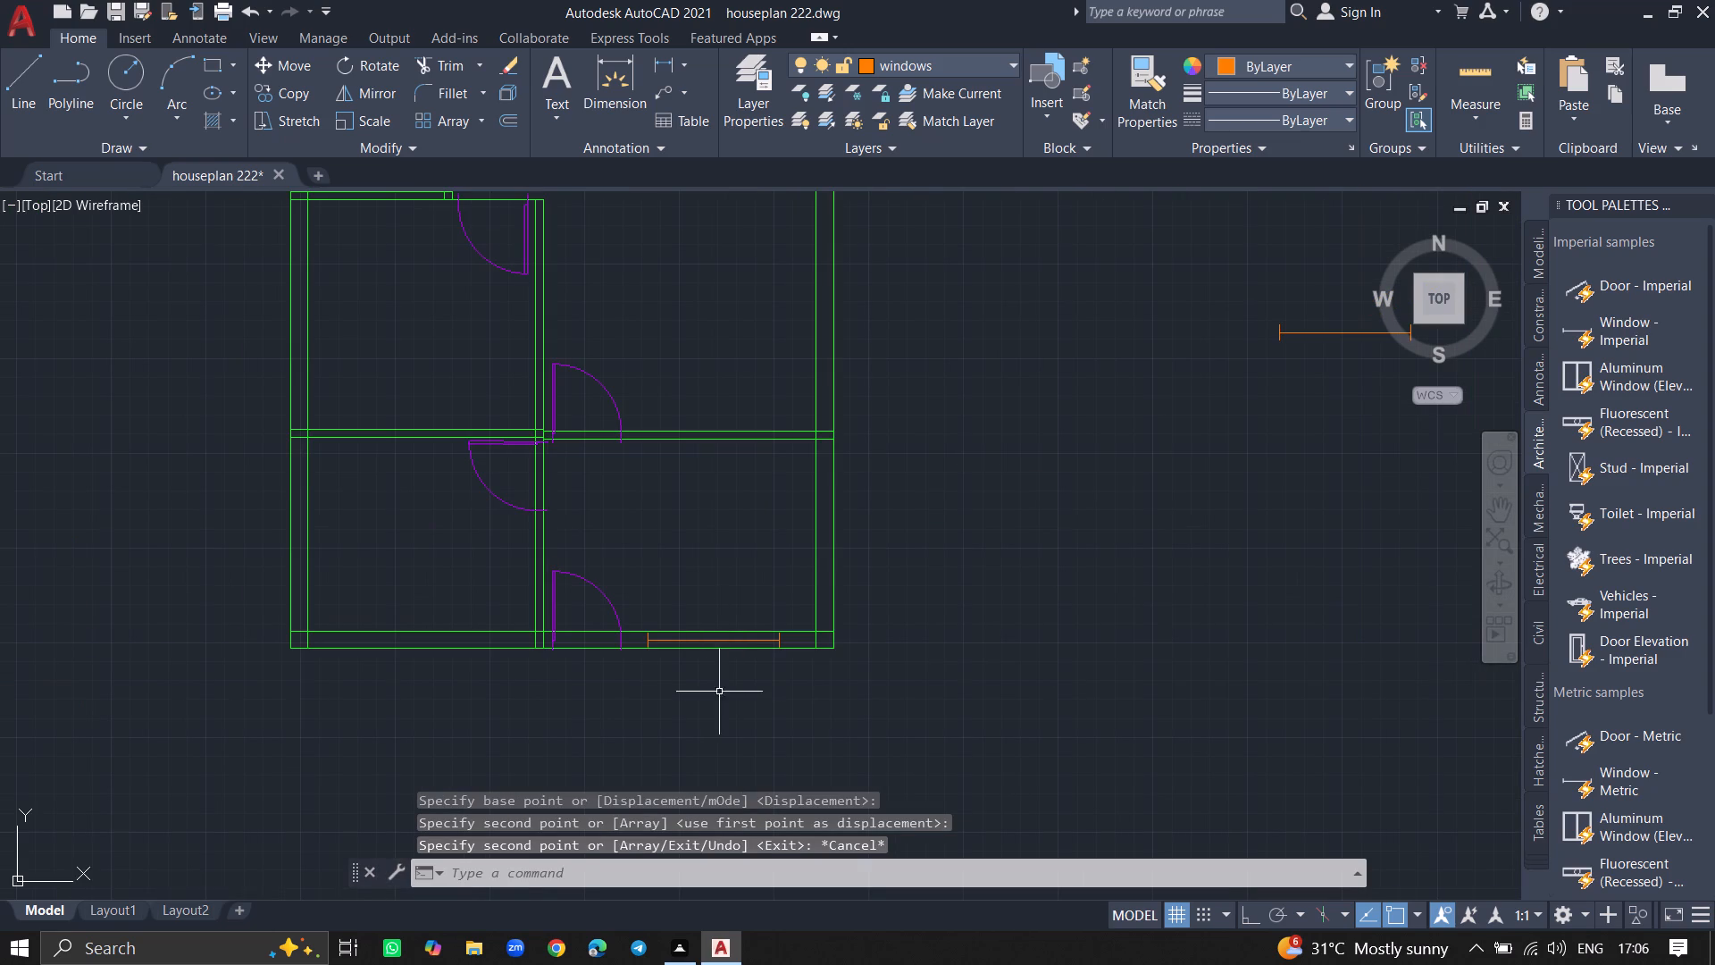
click(691, 641)
text(sc)
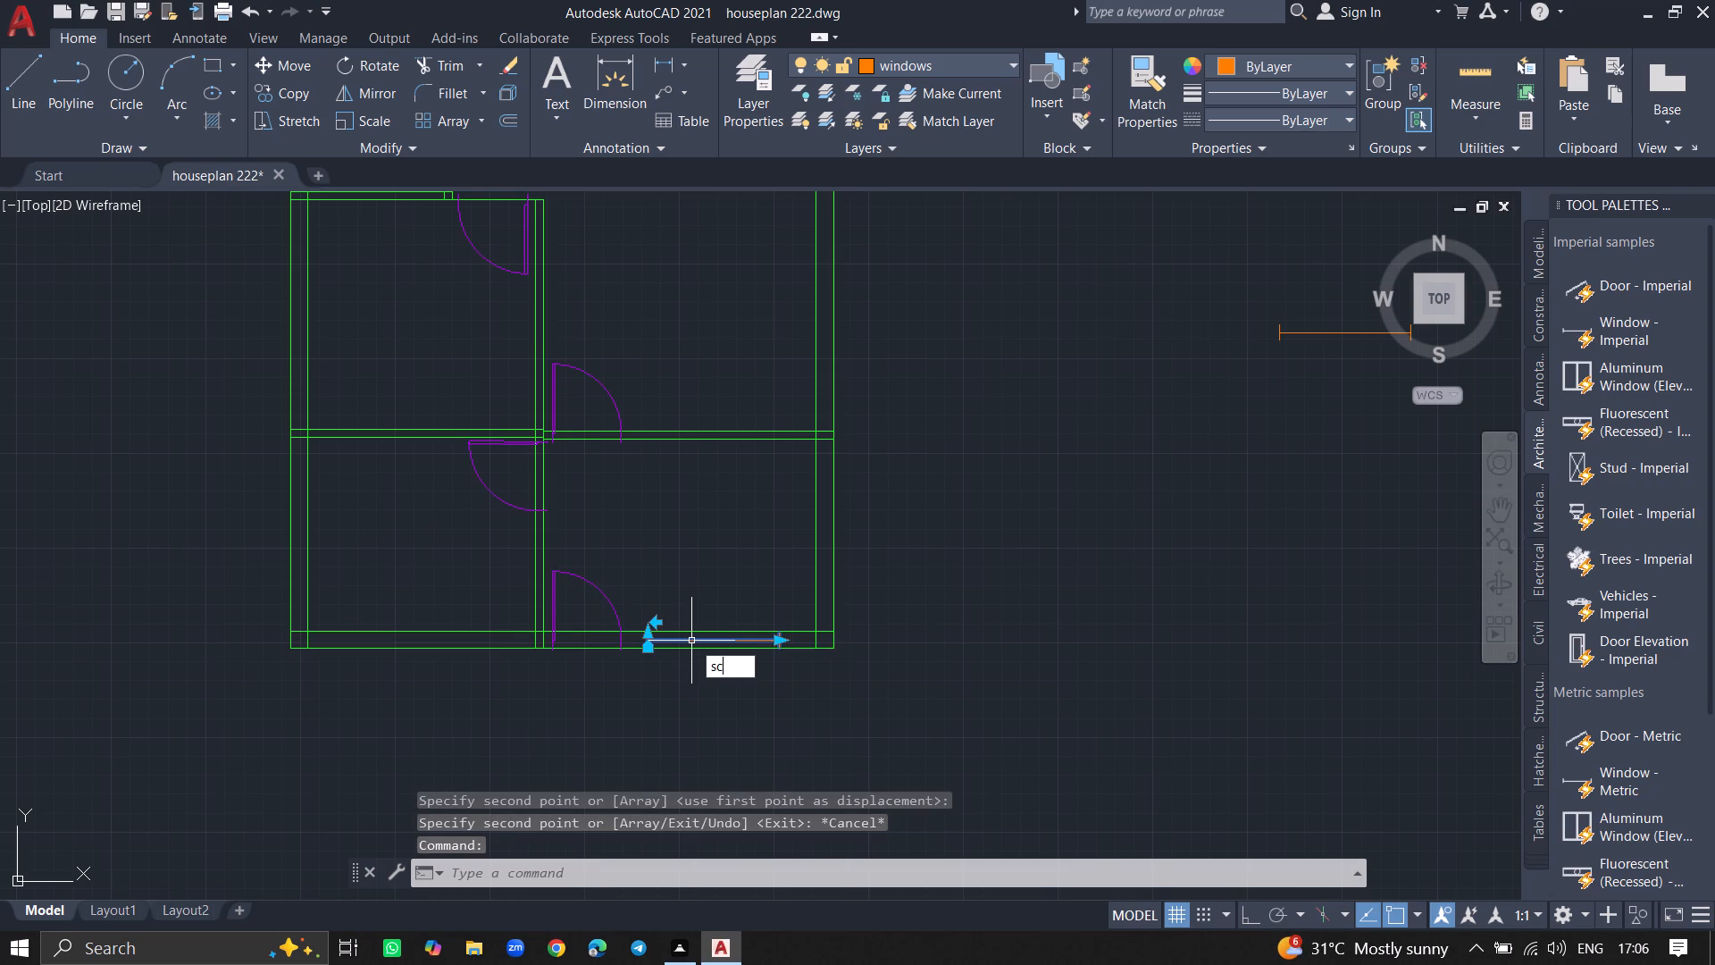
key(Return)
click(691, 641)
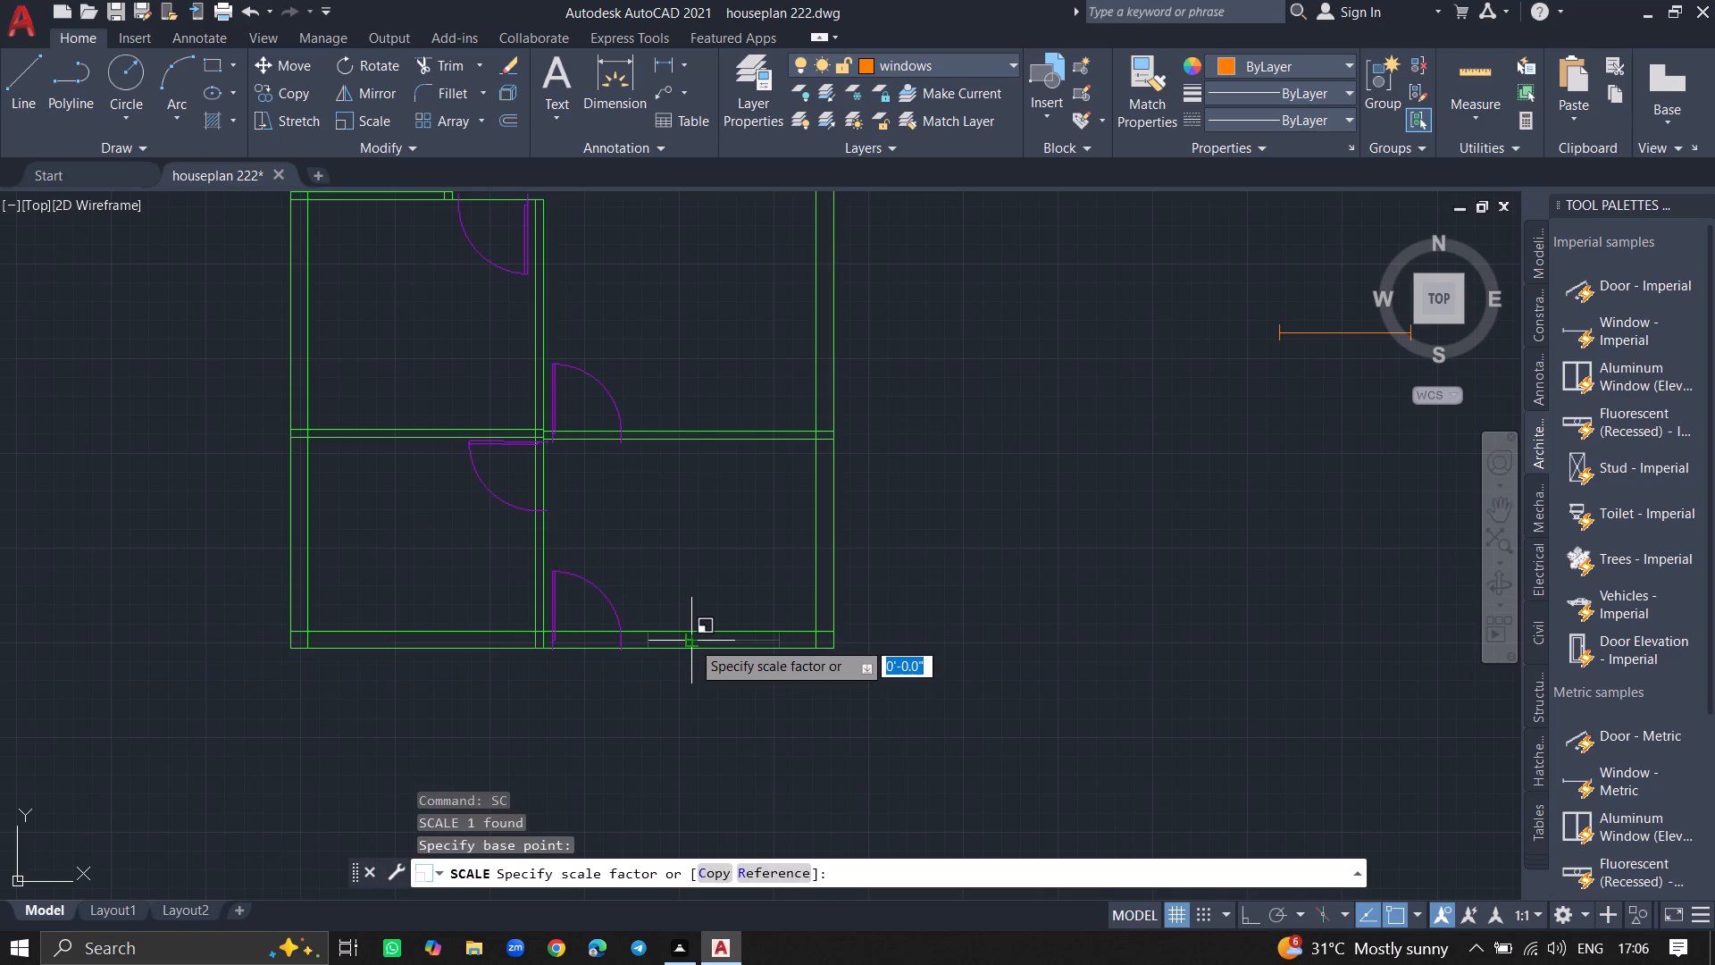
ctrl+scroll(674, 641, up, 6)
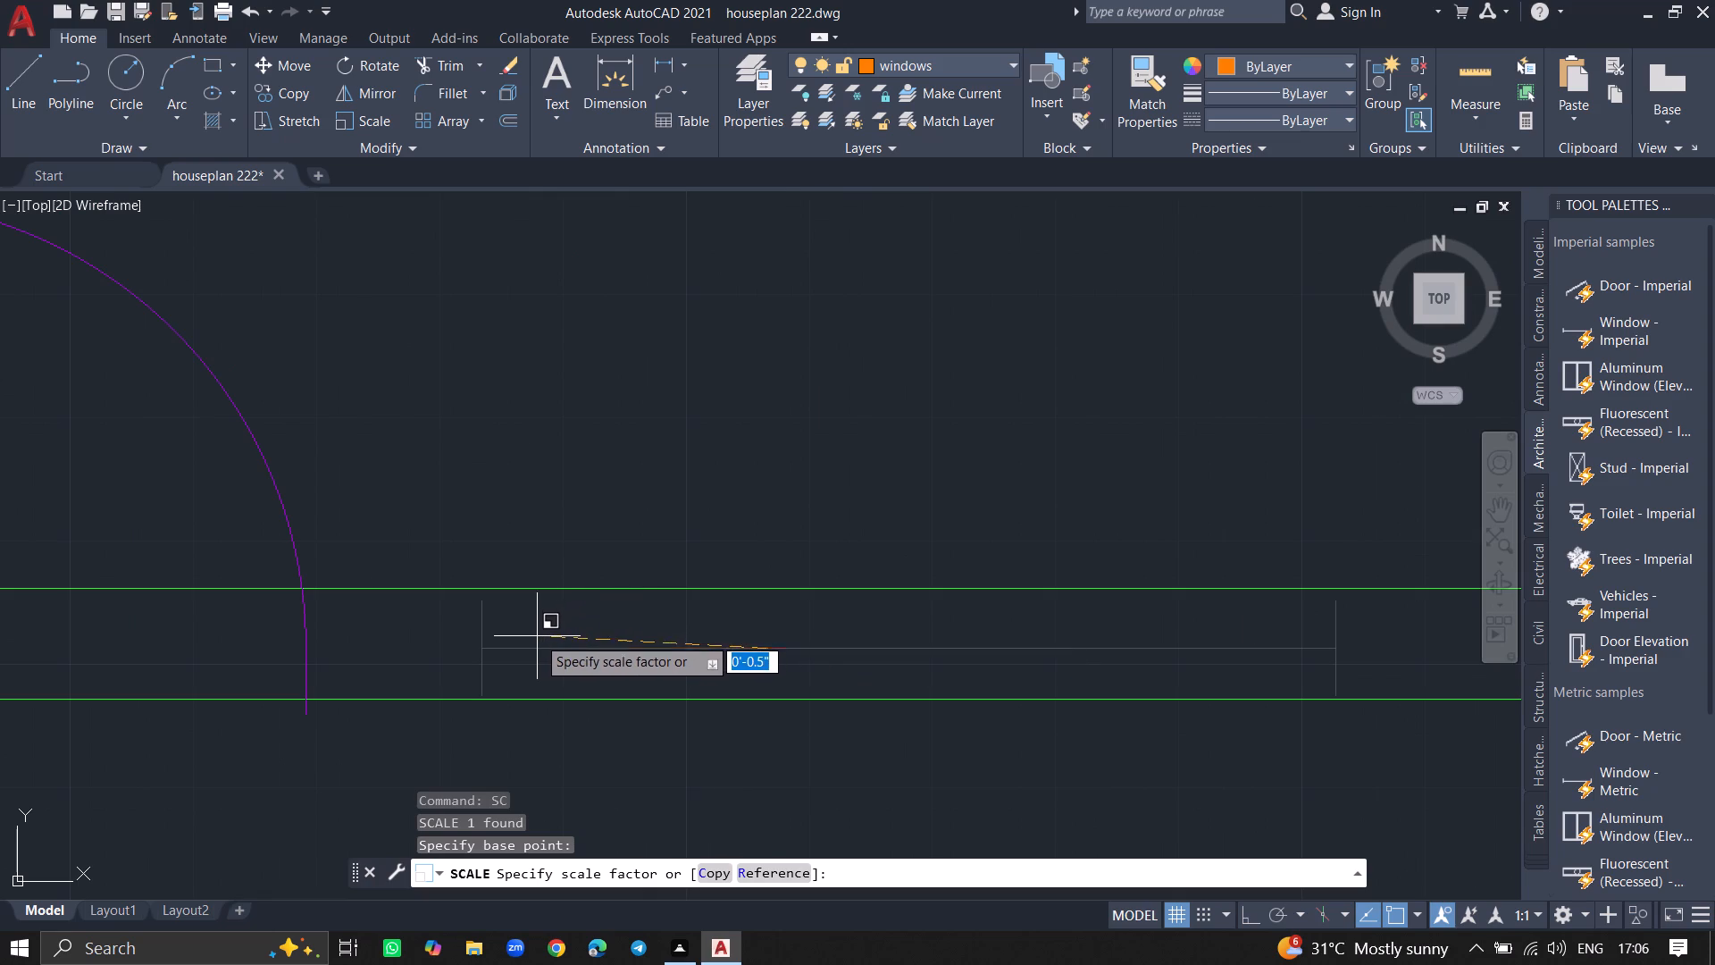
click(502, 634)
Copy the bottom exterior wall's window about 12'-10" horizontally into the bottom wall of the lower-left room.
ctrl+scroll(502, 634, down, 6)
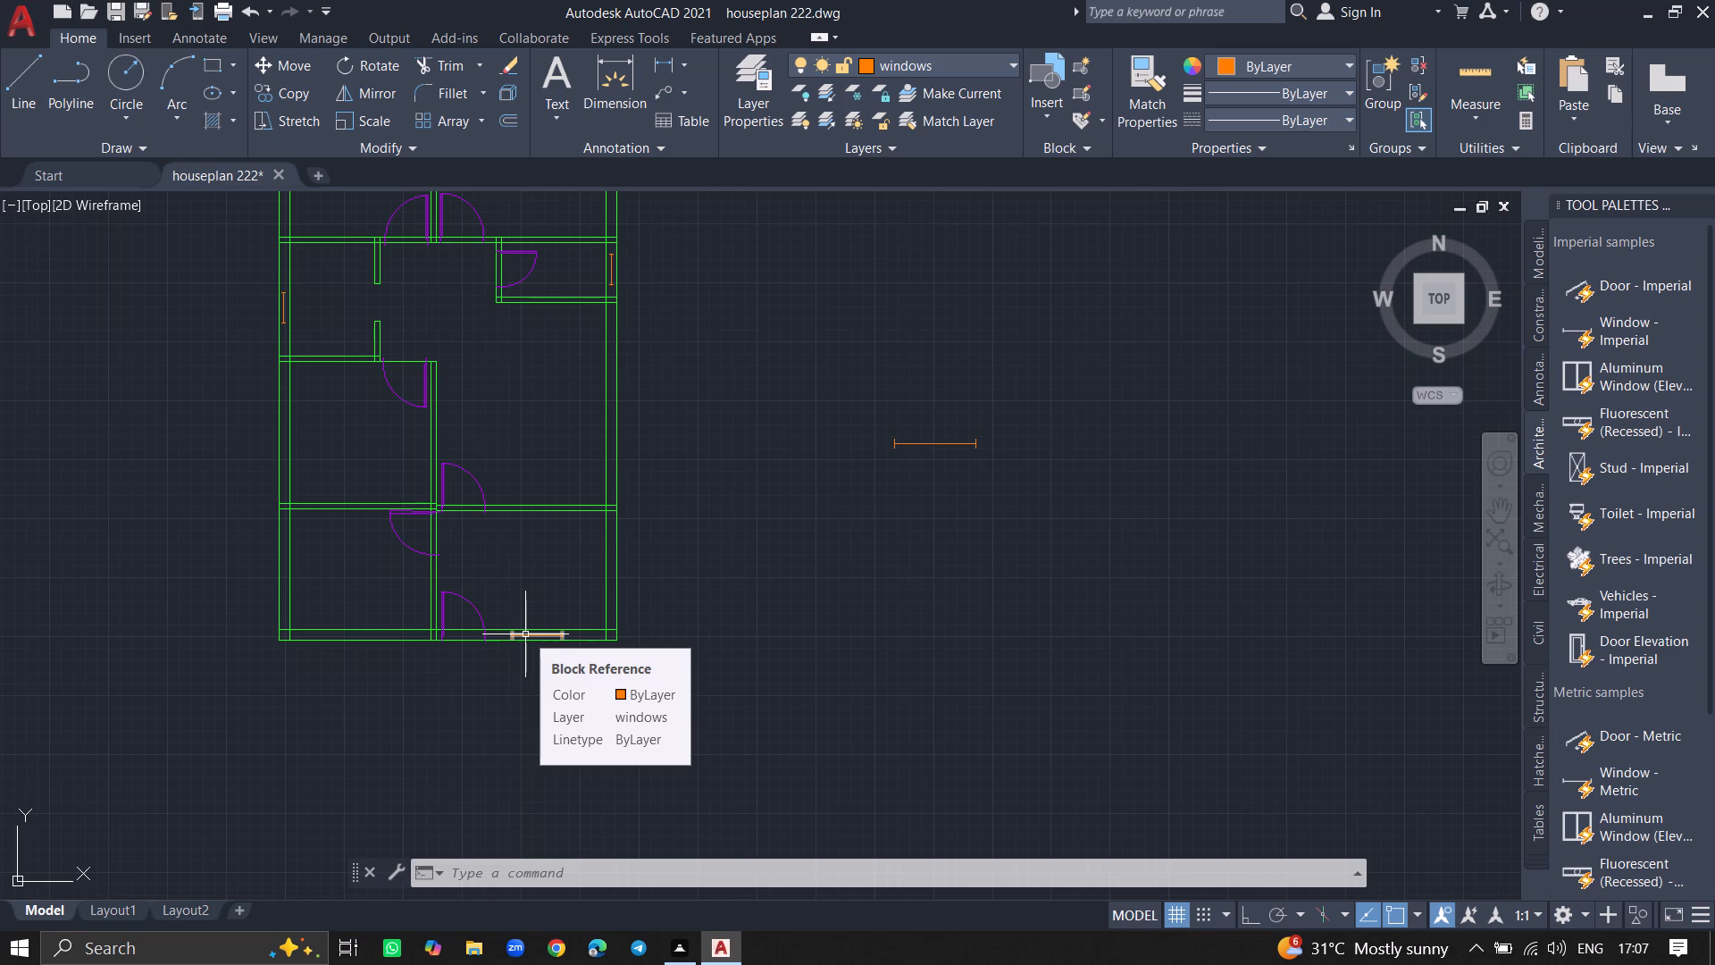
click(525, 634)
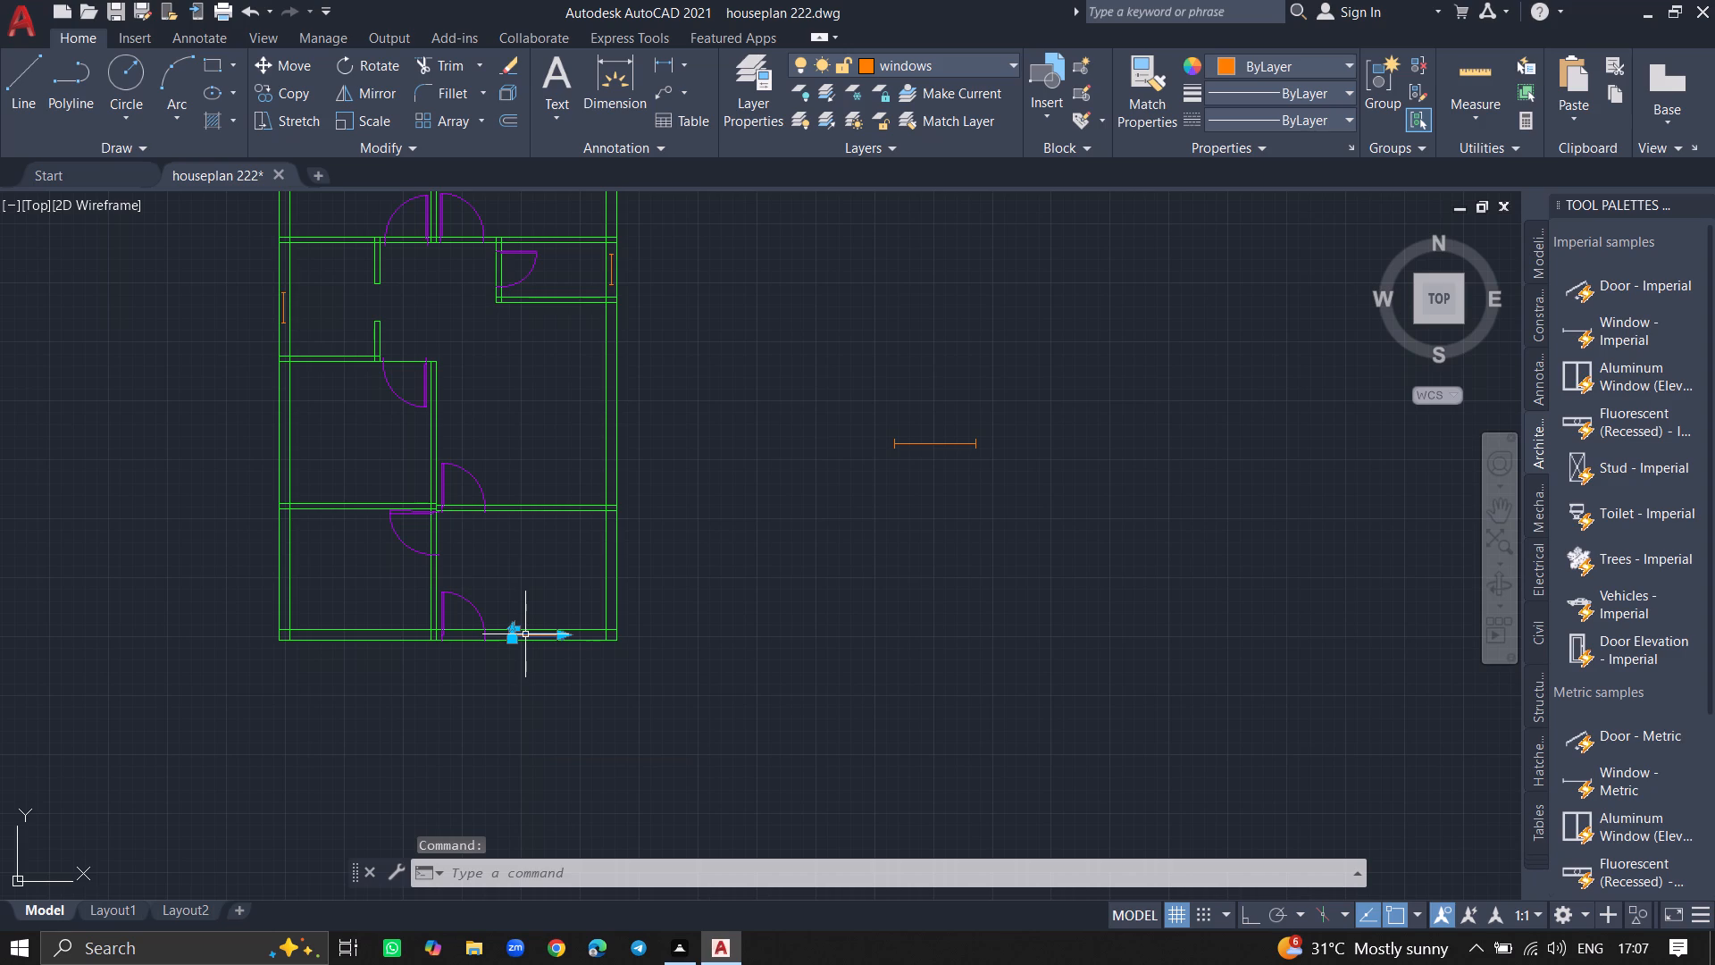
text(copy)
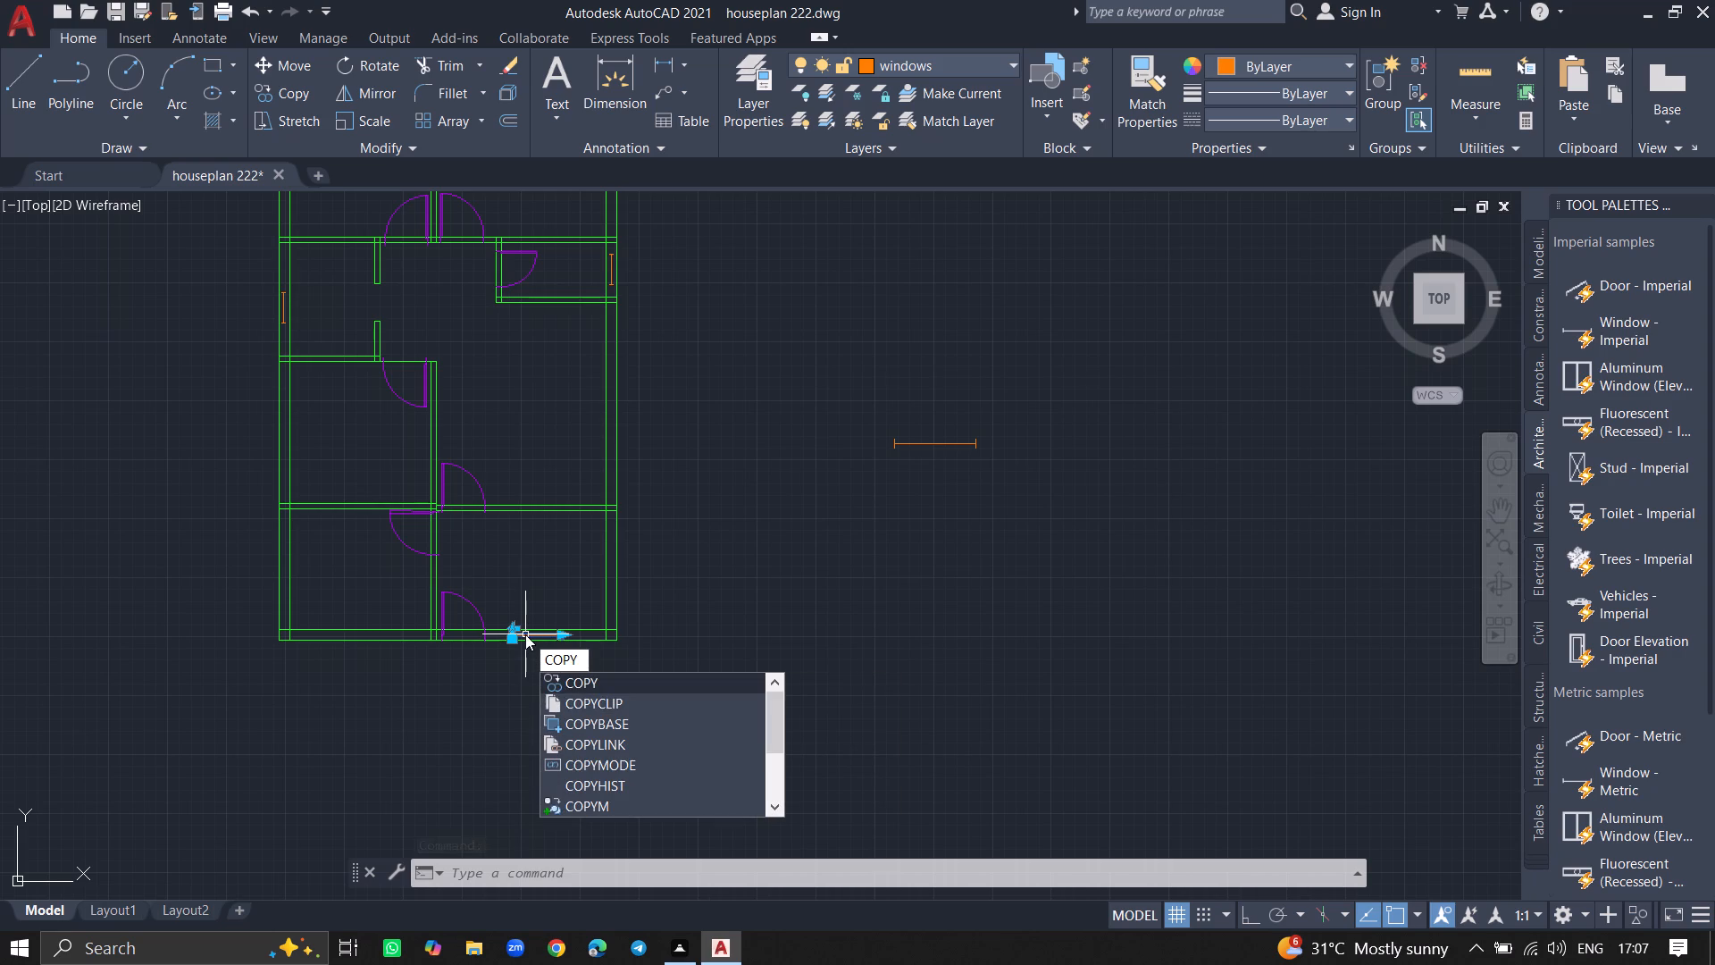
key(Return)
click(525, 634)
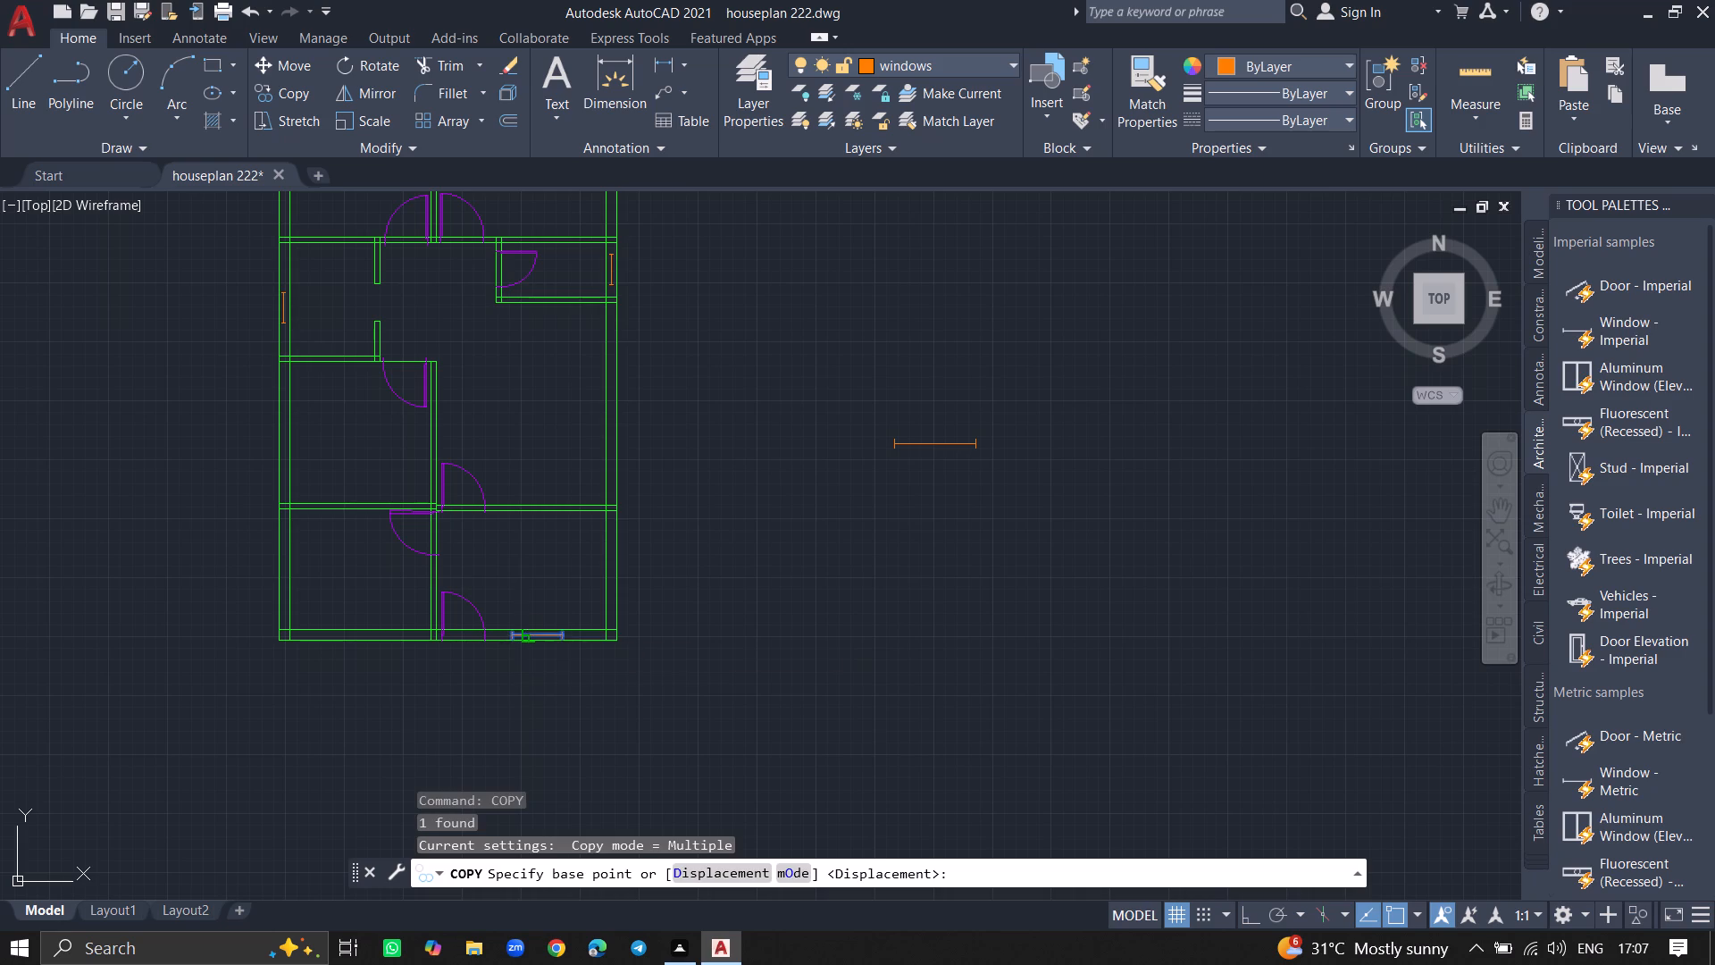
ctrl+scroll(368, 638, up, 4)
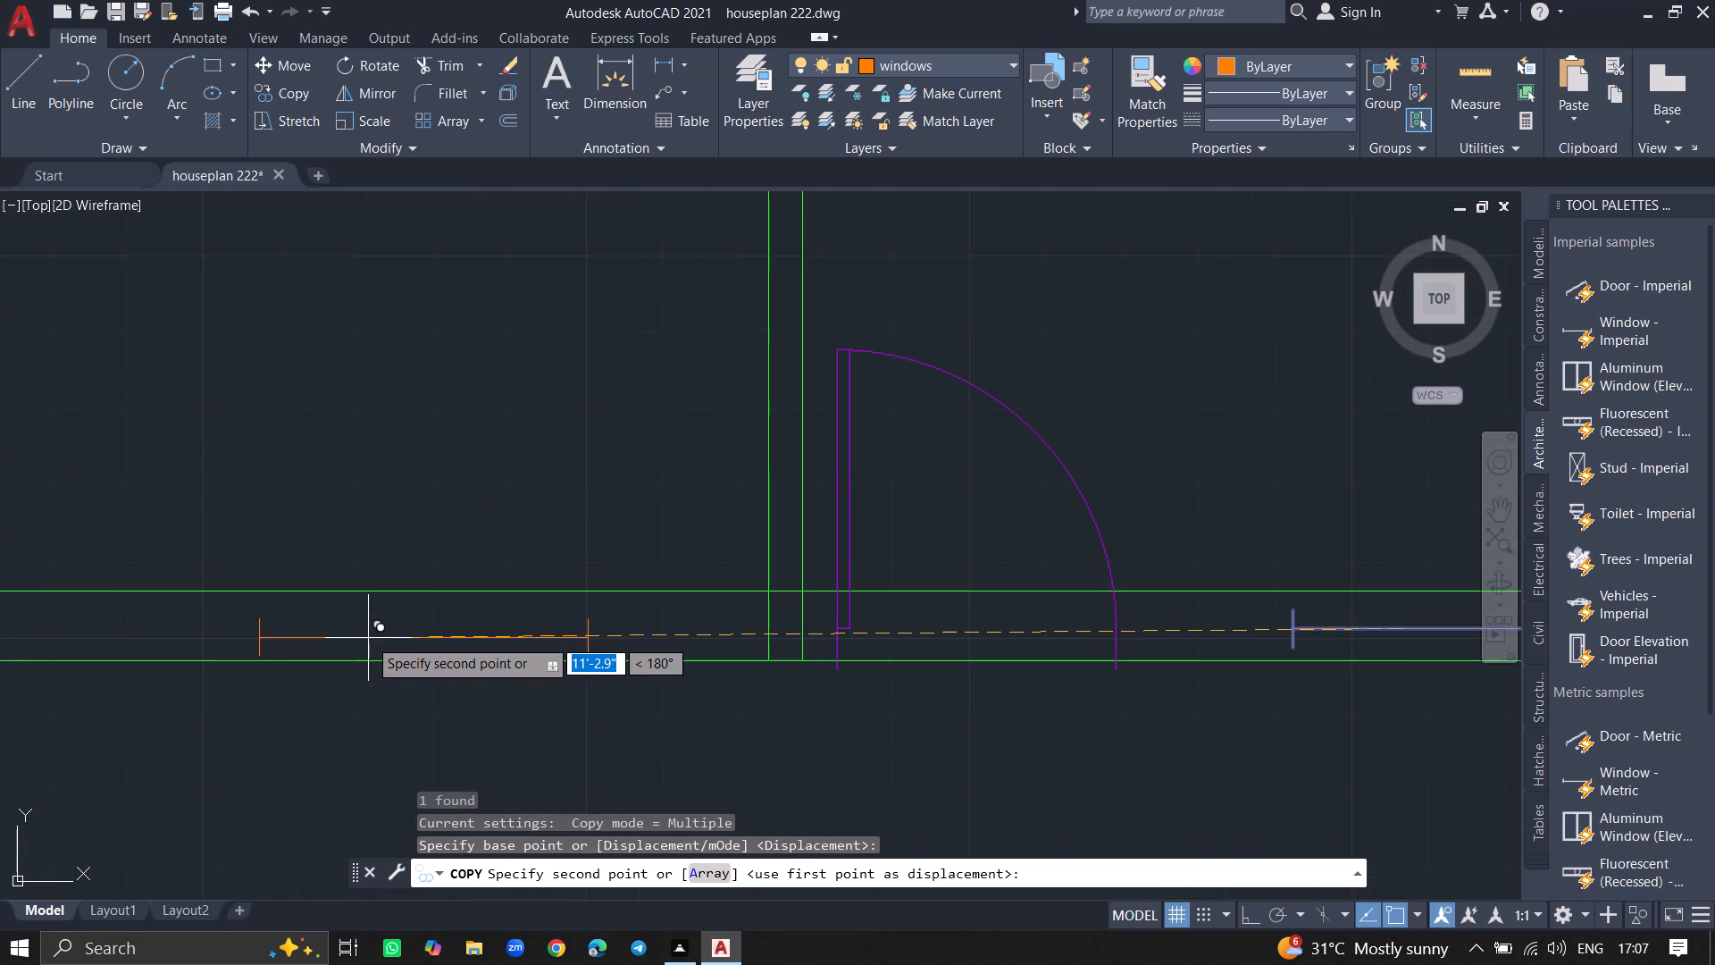
click(222, 630)
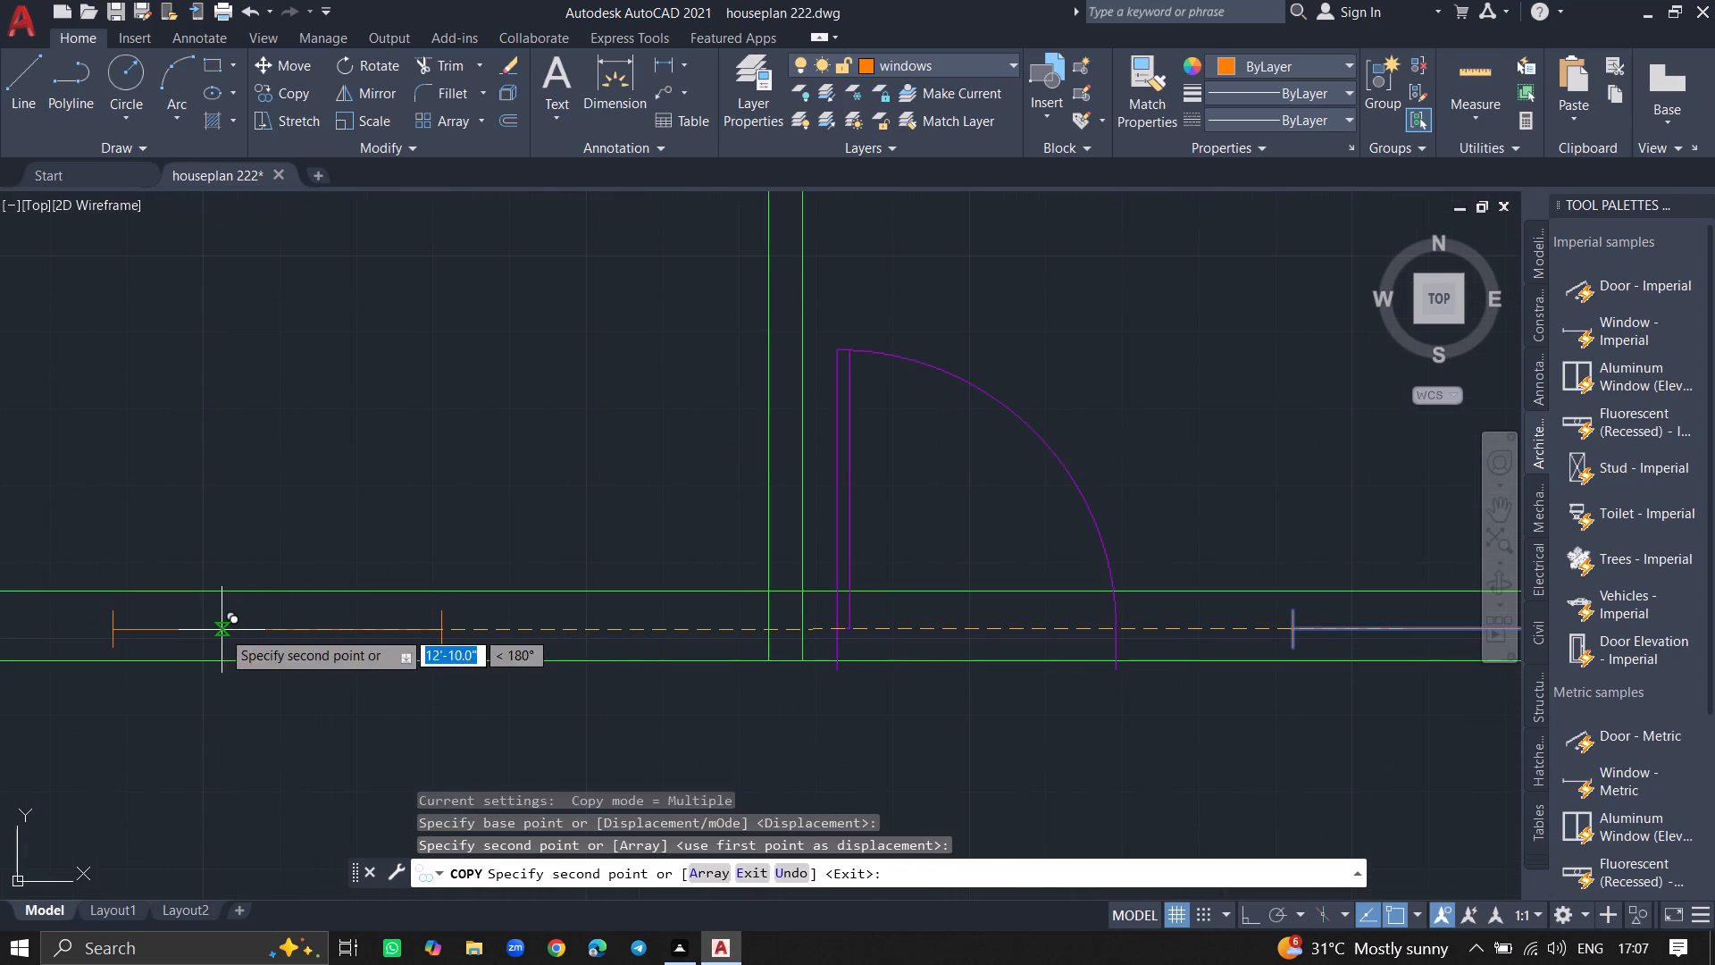
Place two spare window copies outside the plan, about 23'-9" away beyond the left wall and about 12'-3" away beyond the right wall.
ctrl+scroll(251, 483, down, 5)
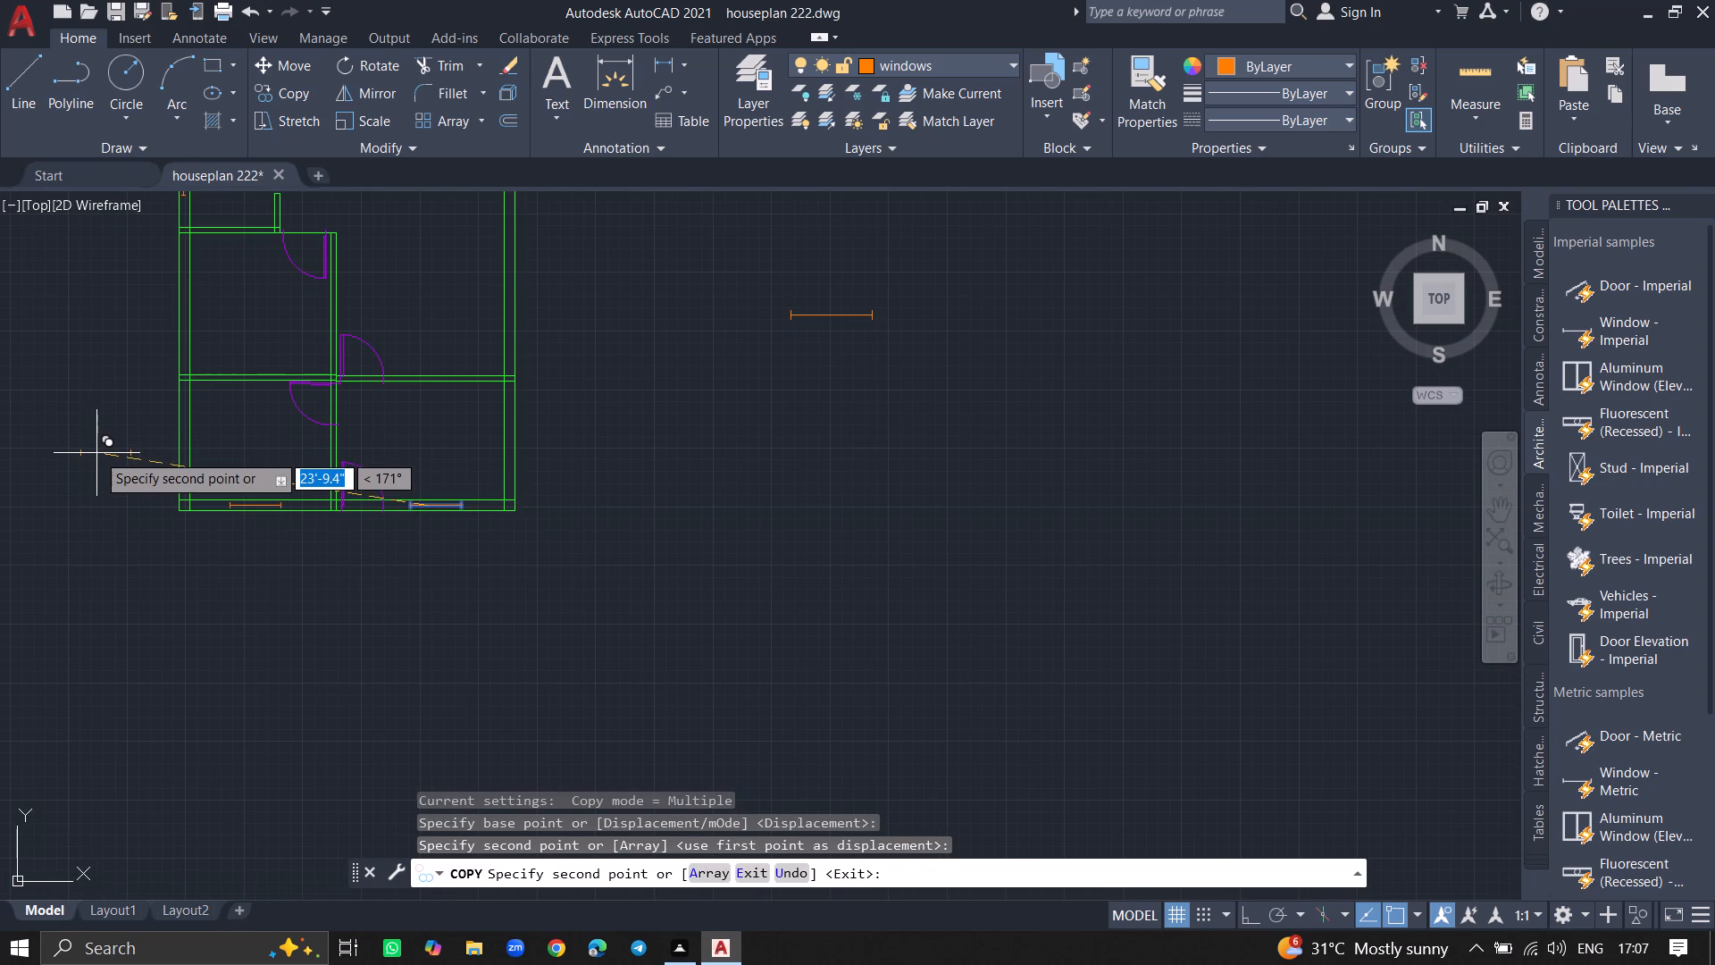
click(96, 453)
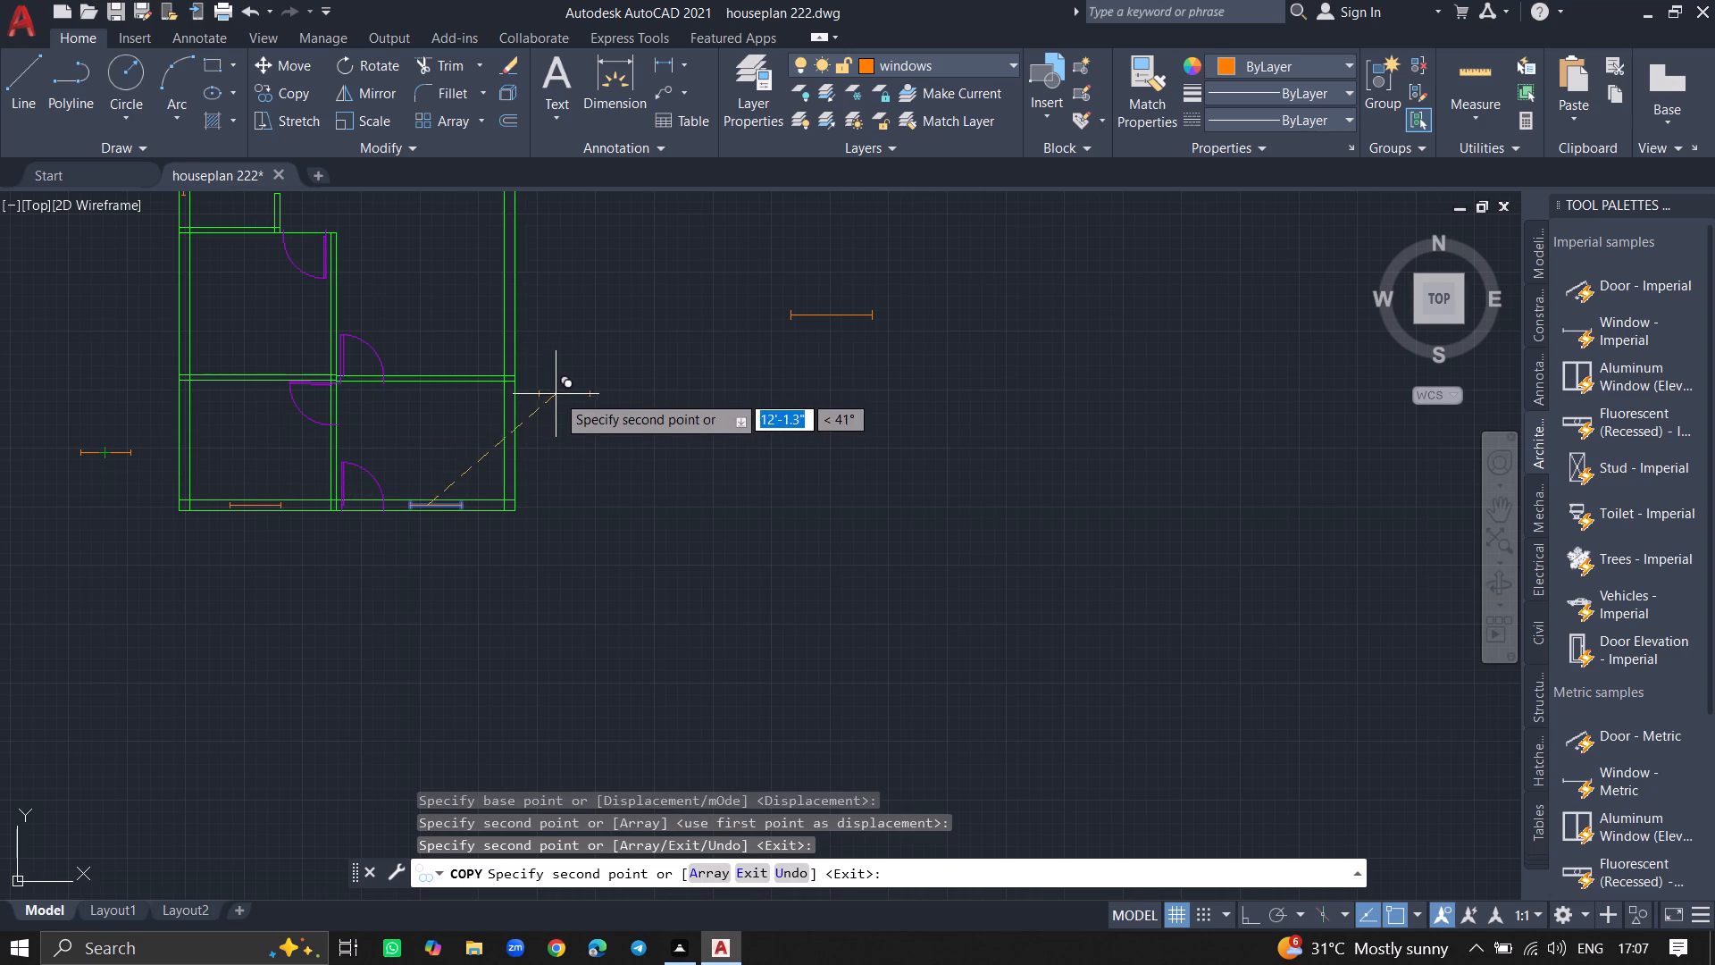
click(565, 415)
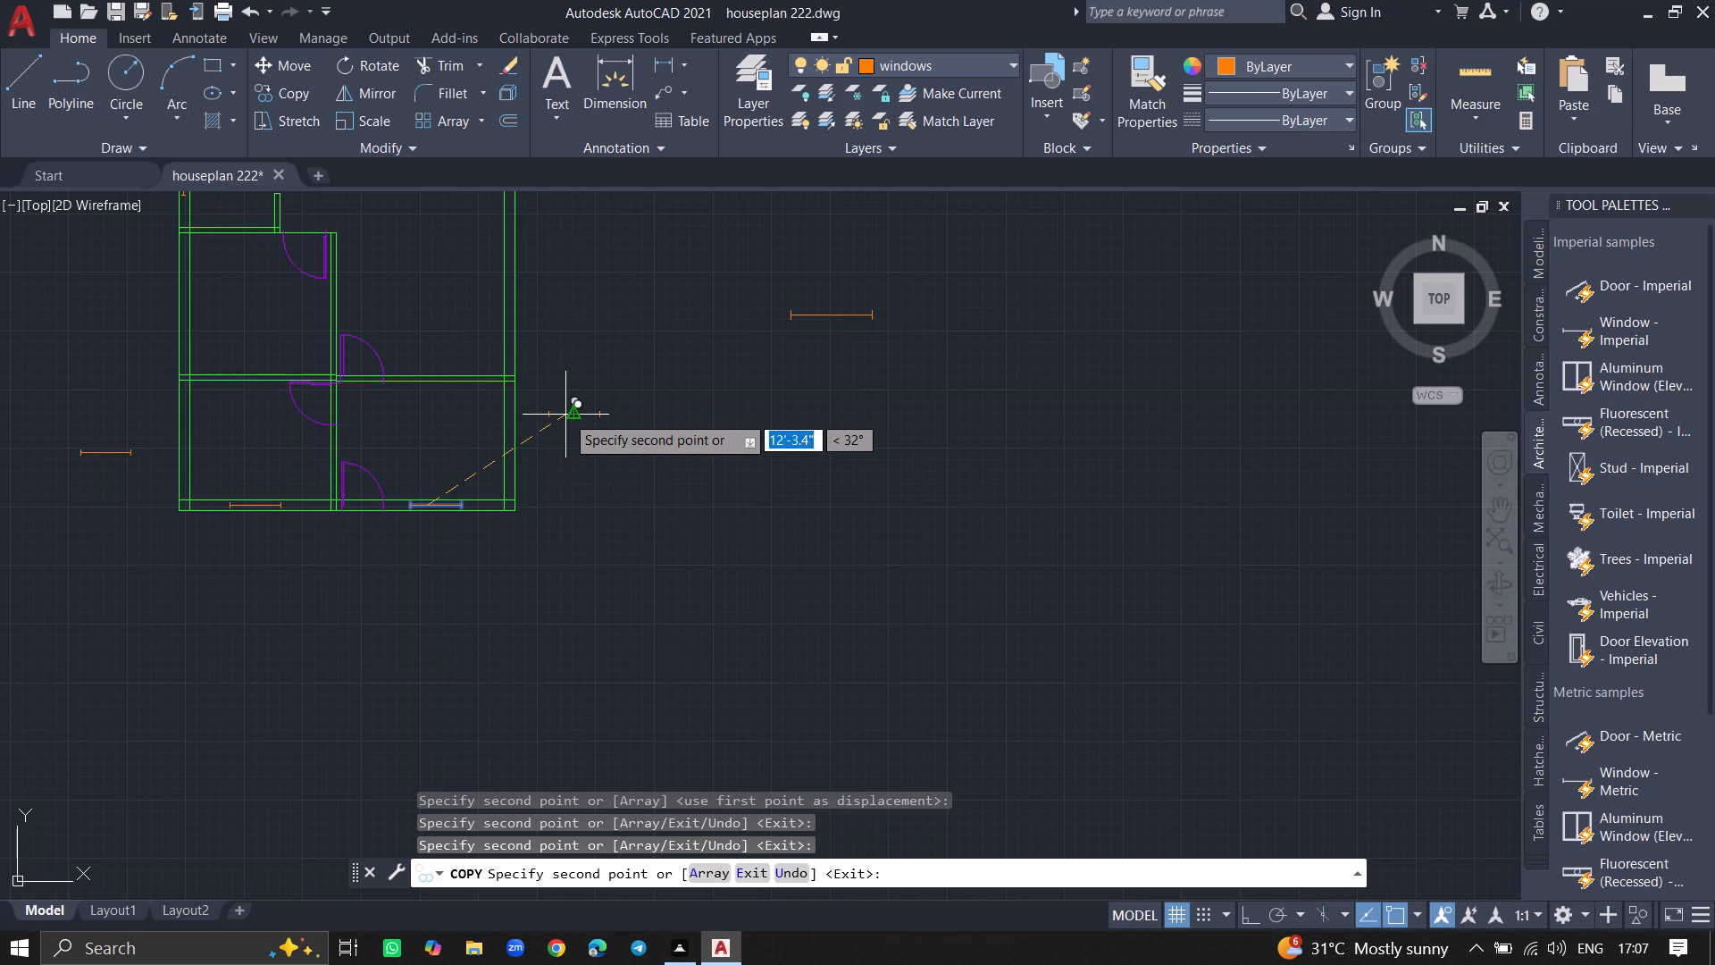
ctrl+scroll(565, 415, down, 4)
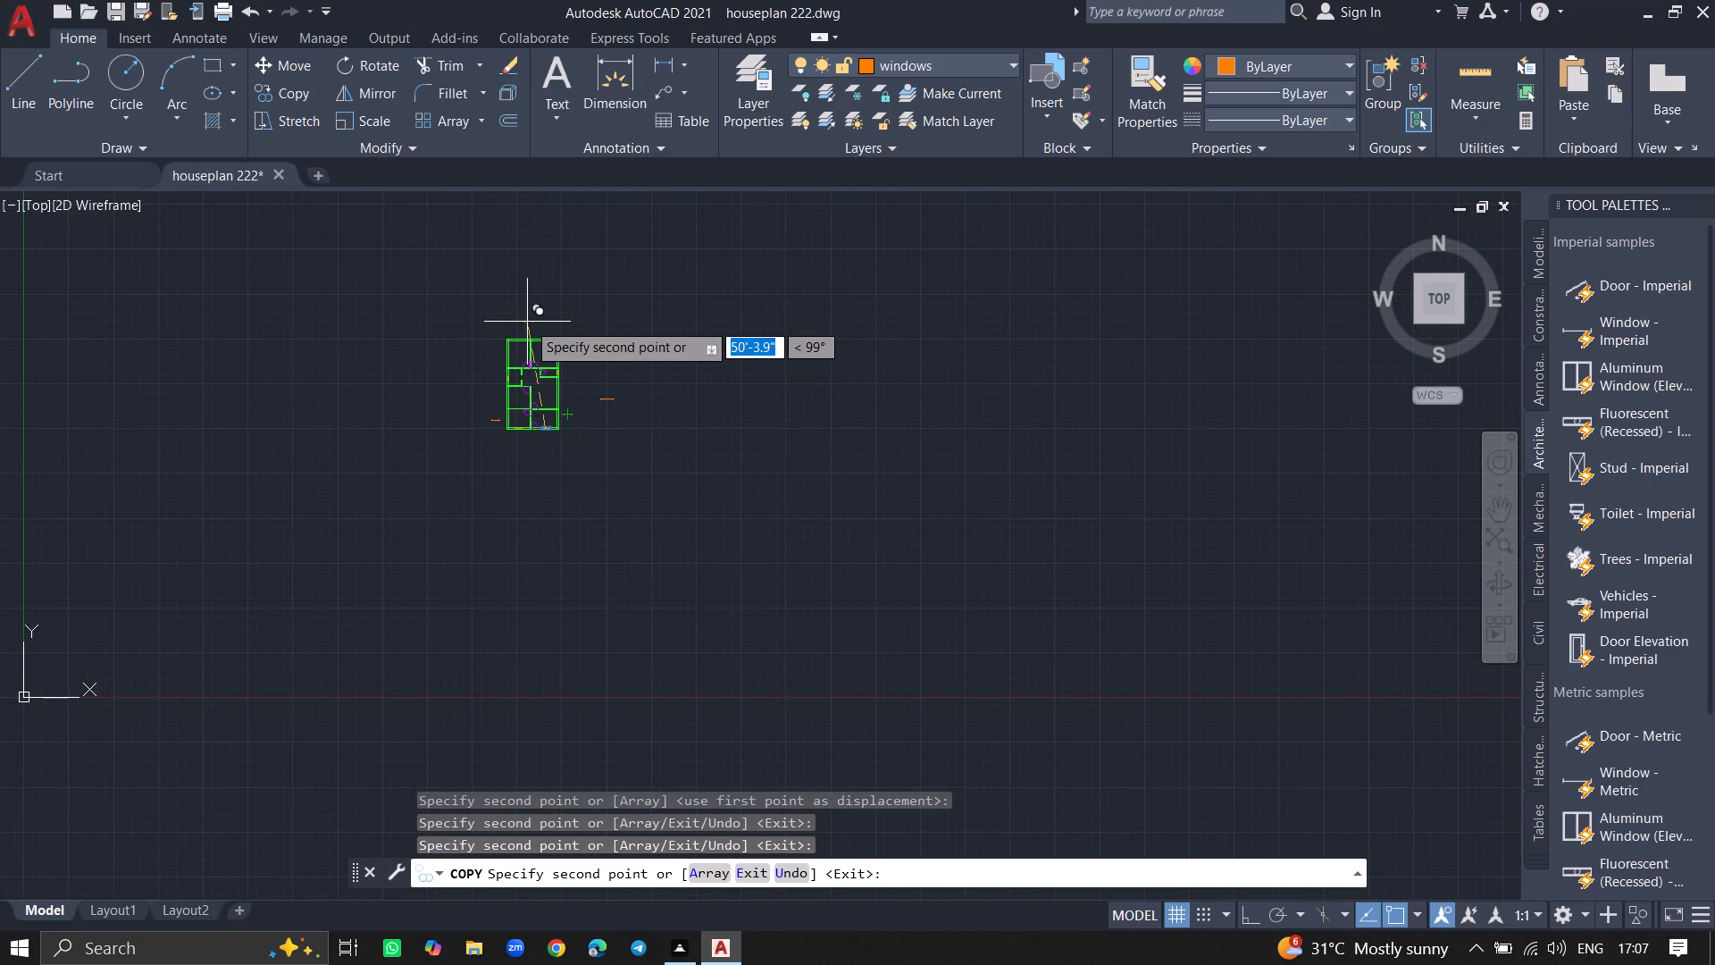
ctrl+scroll(527, 322, up, 1)
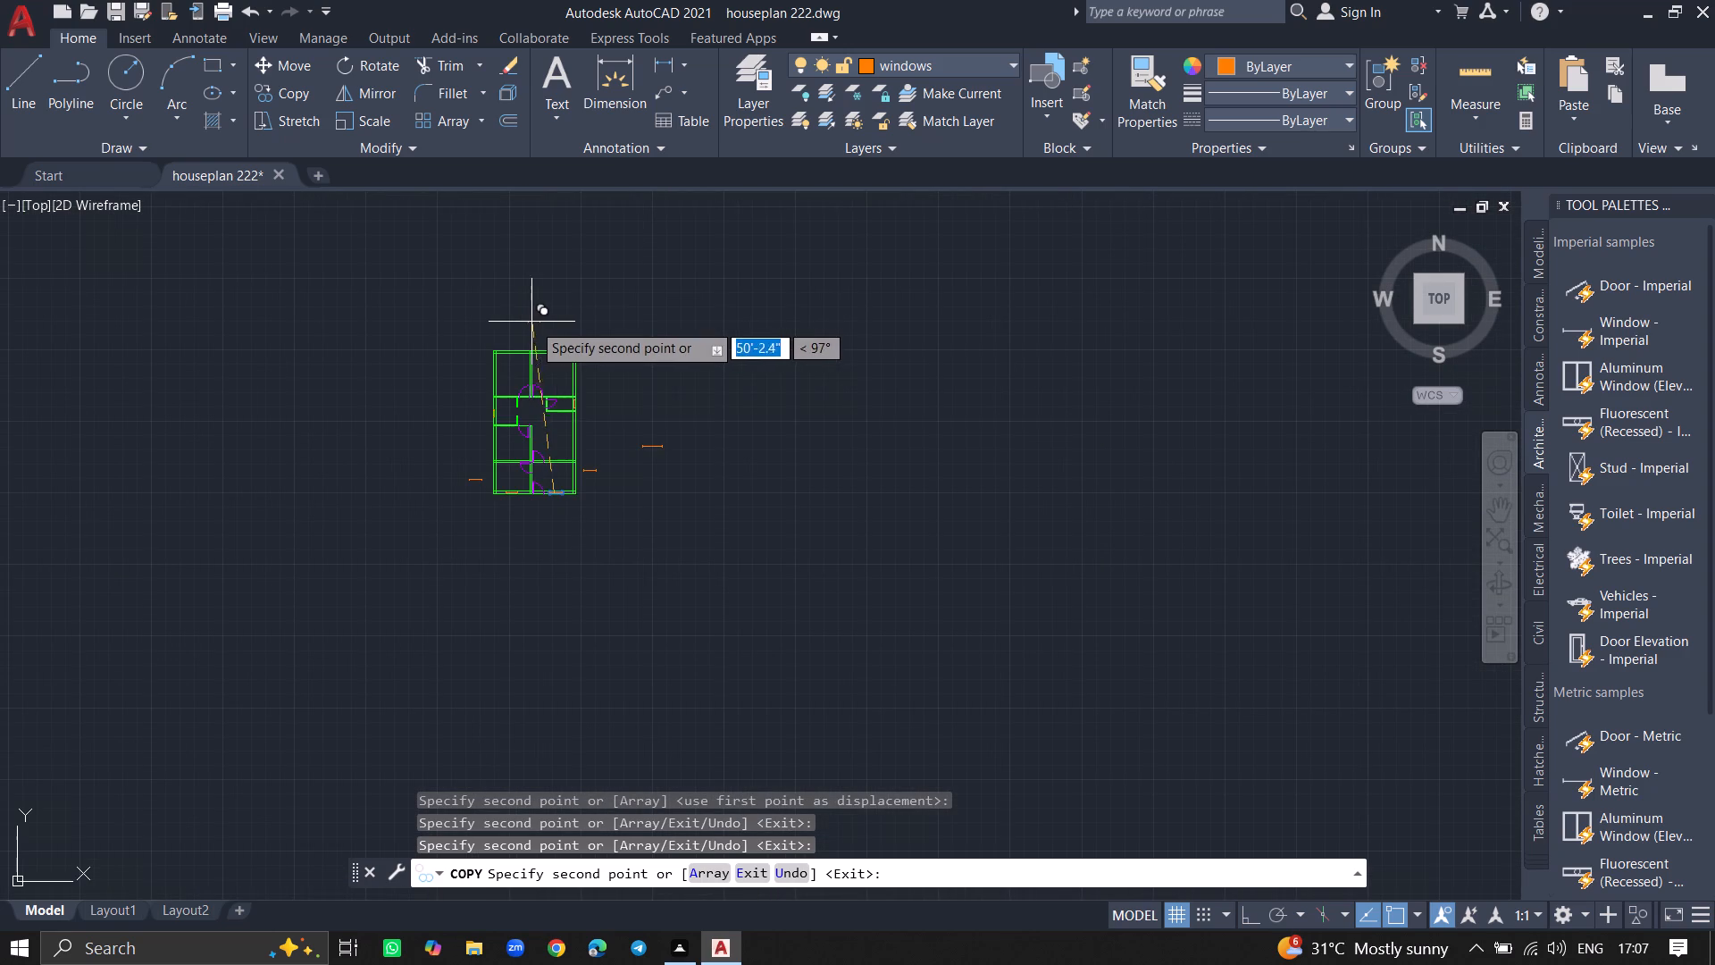
key(Escape)
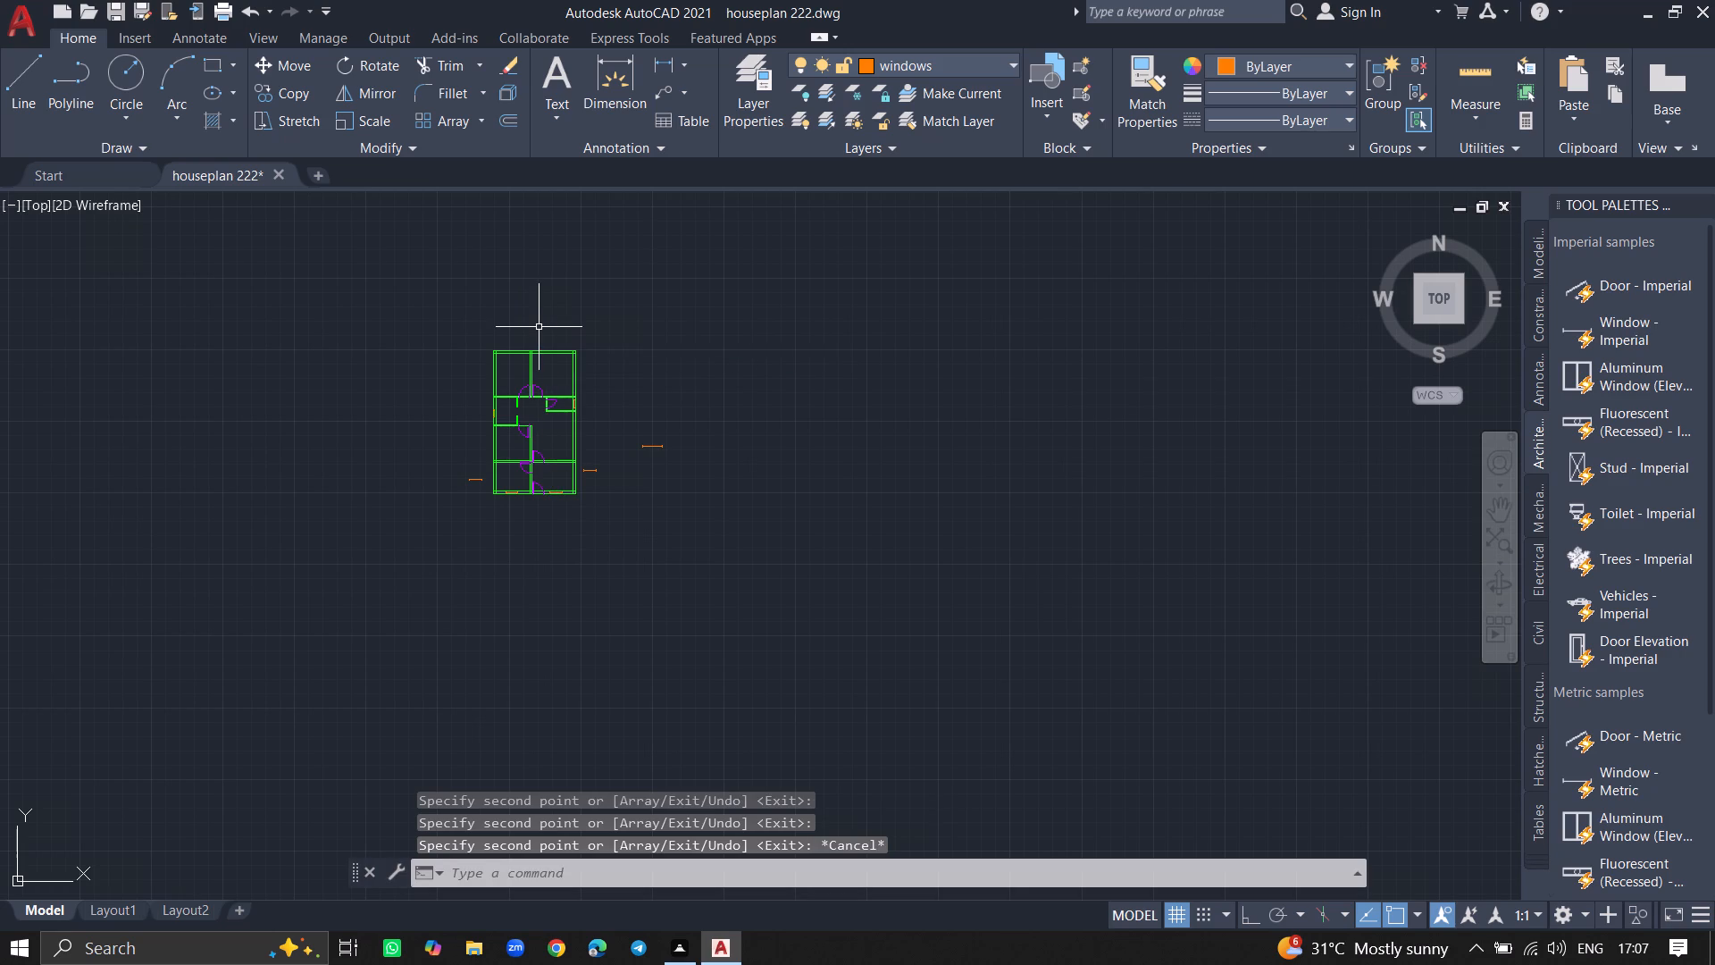
Delete the window in the bottom exterior wall between the door and the right corner.
ctrl+scroll(547, 539, up, 5)
ctrl+scroll(547, 539, down, 7)
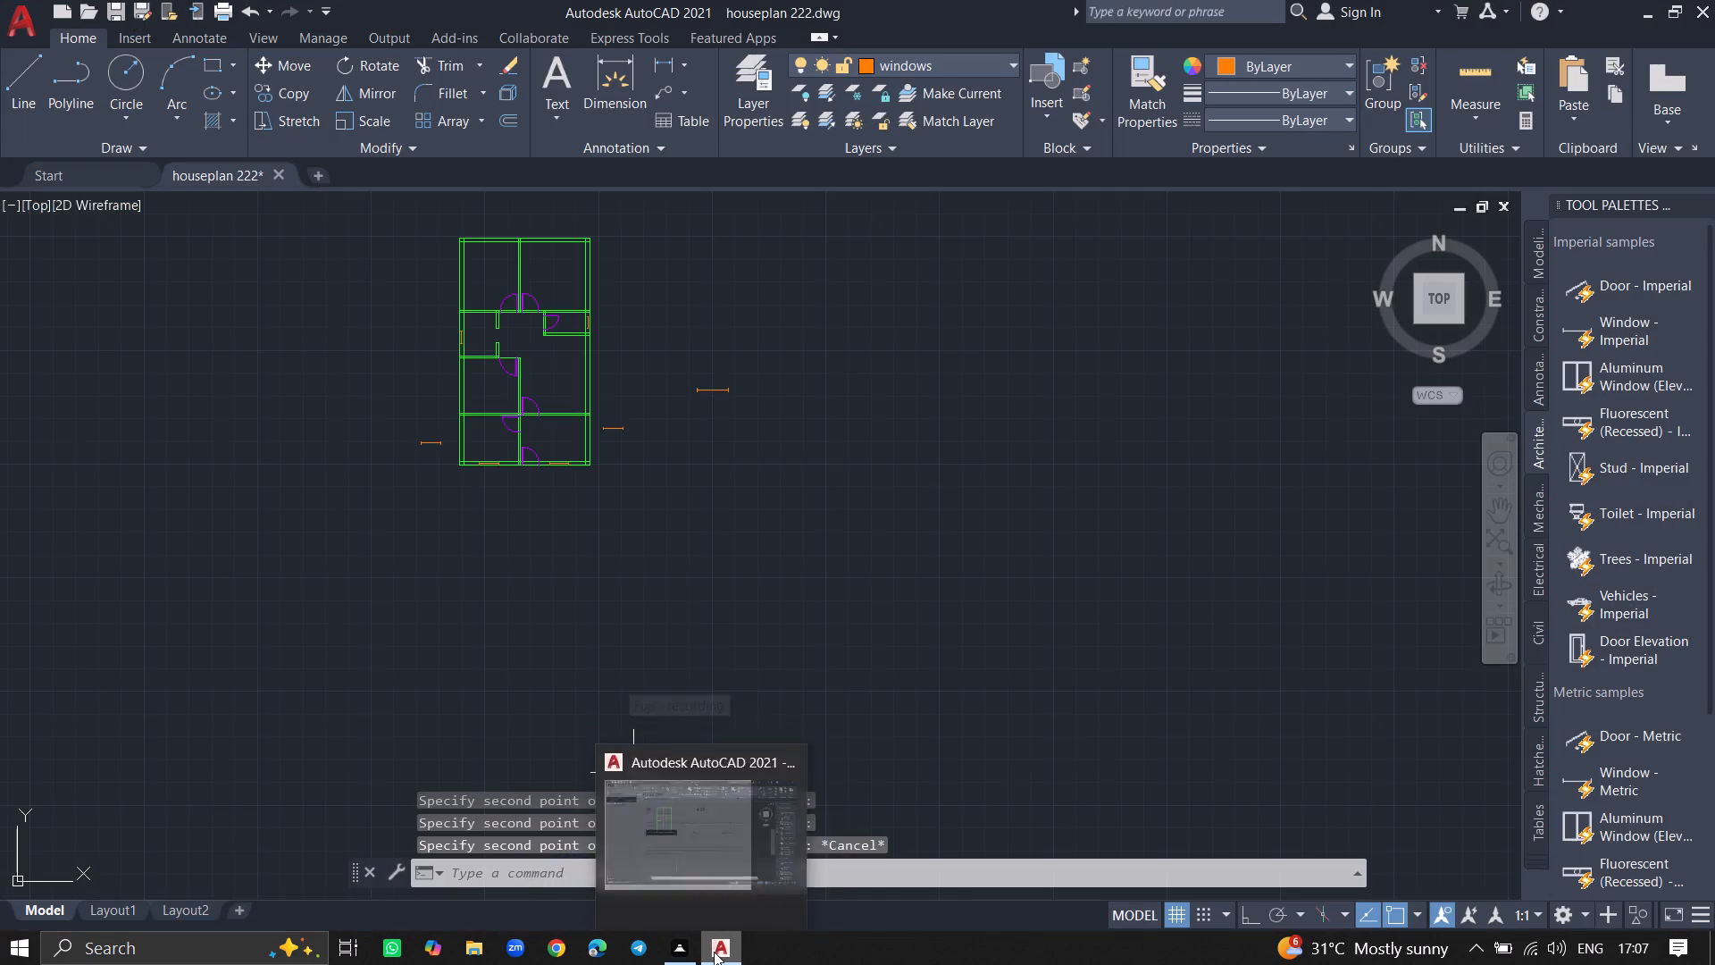
ctrl+scroll(553, 465, up, 6)
click(553, 459)
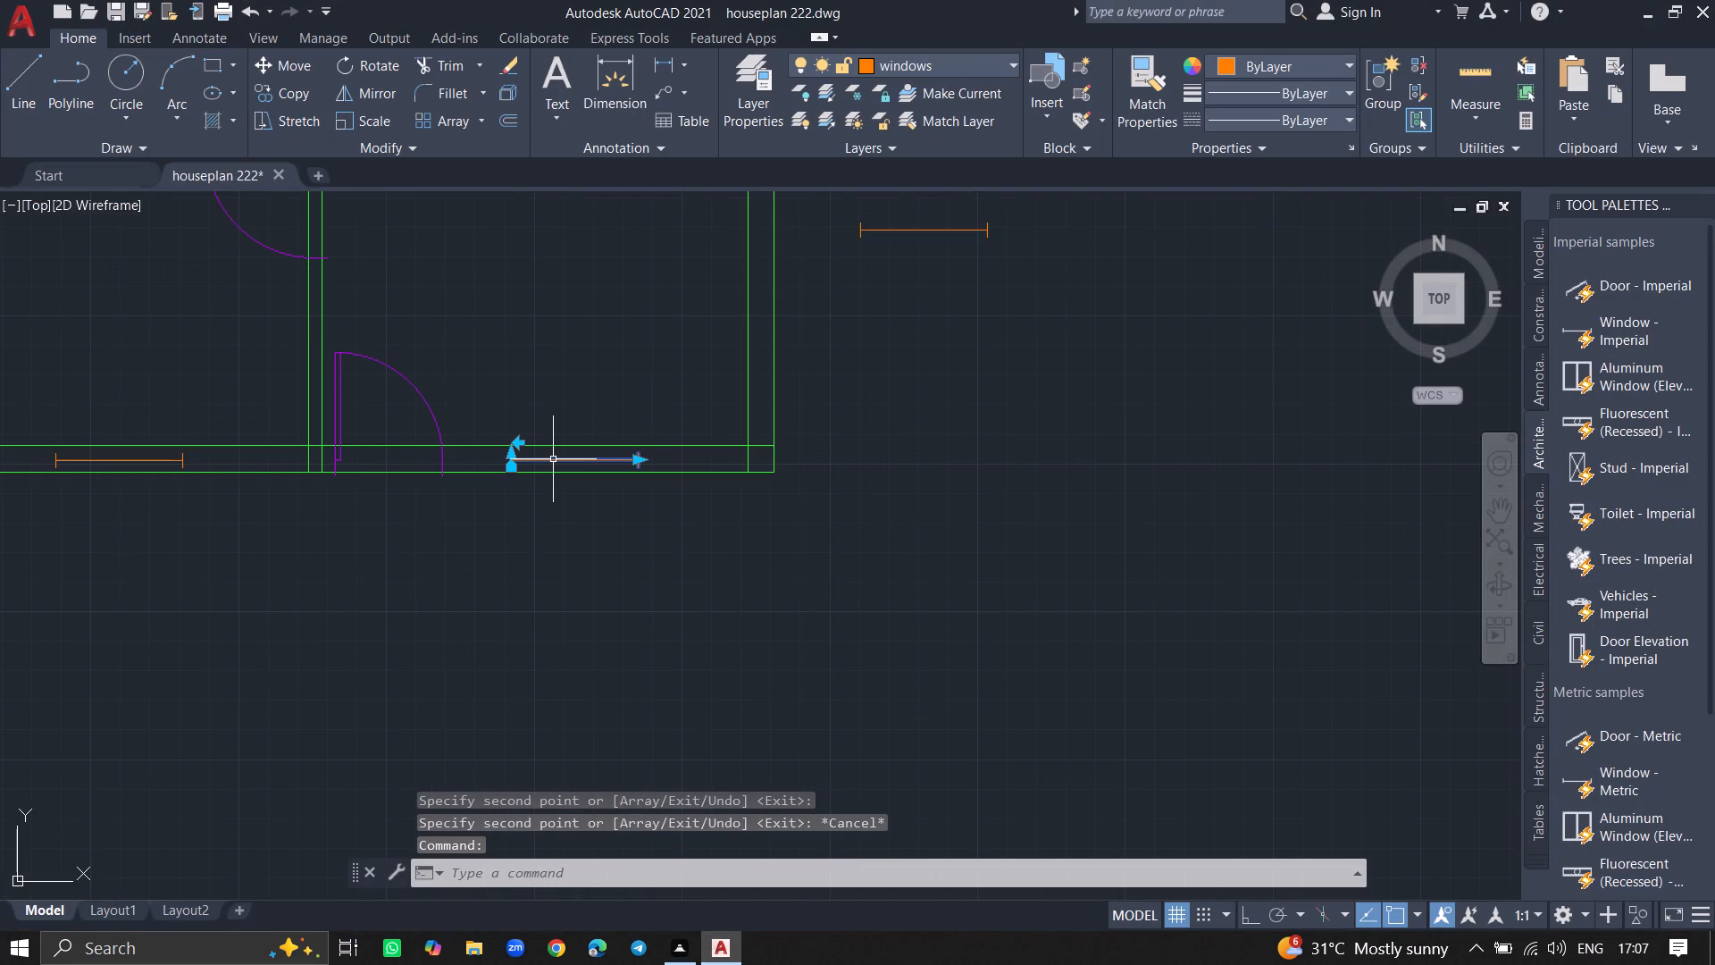
key(Delete)
Rotate the spare window just outside the right exterior wall to vertical, 90° about its midpoint, with Ortho on.
ctrl+scroll(553, 459, down, 4)
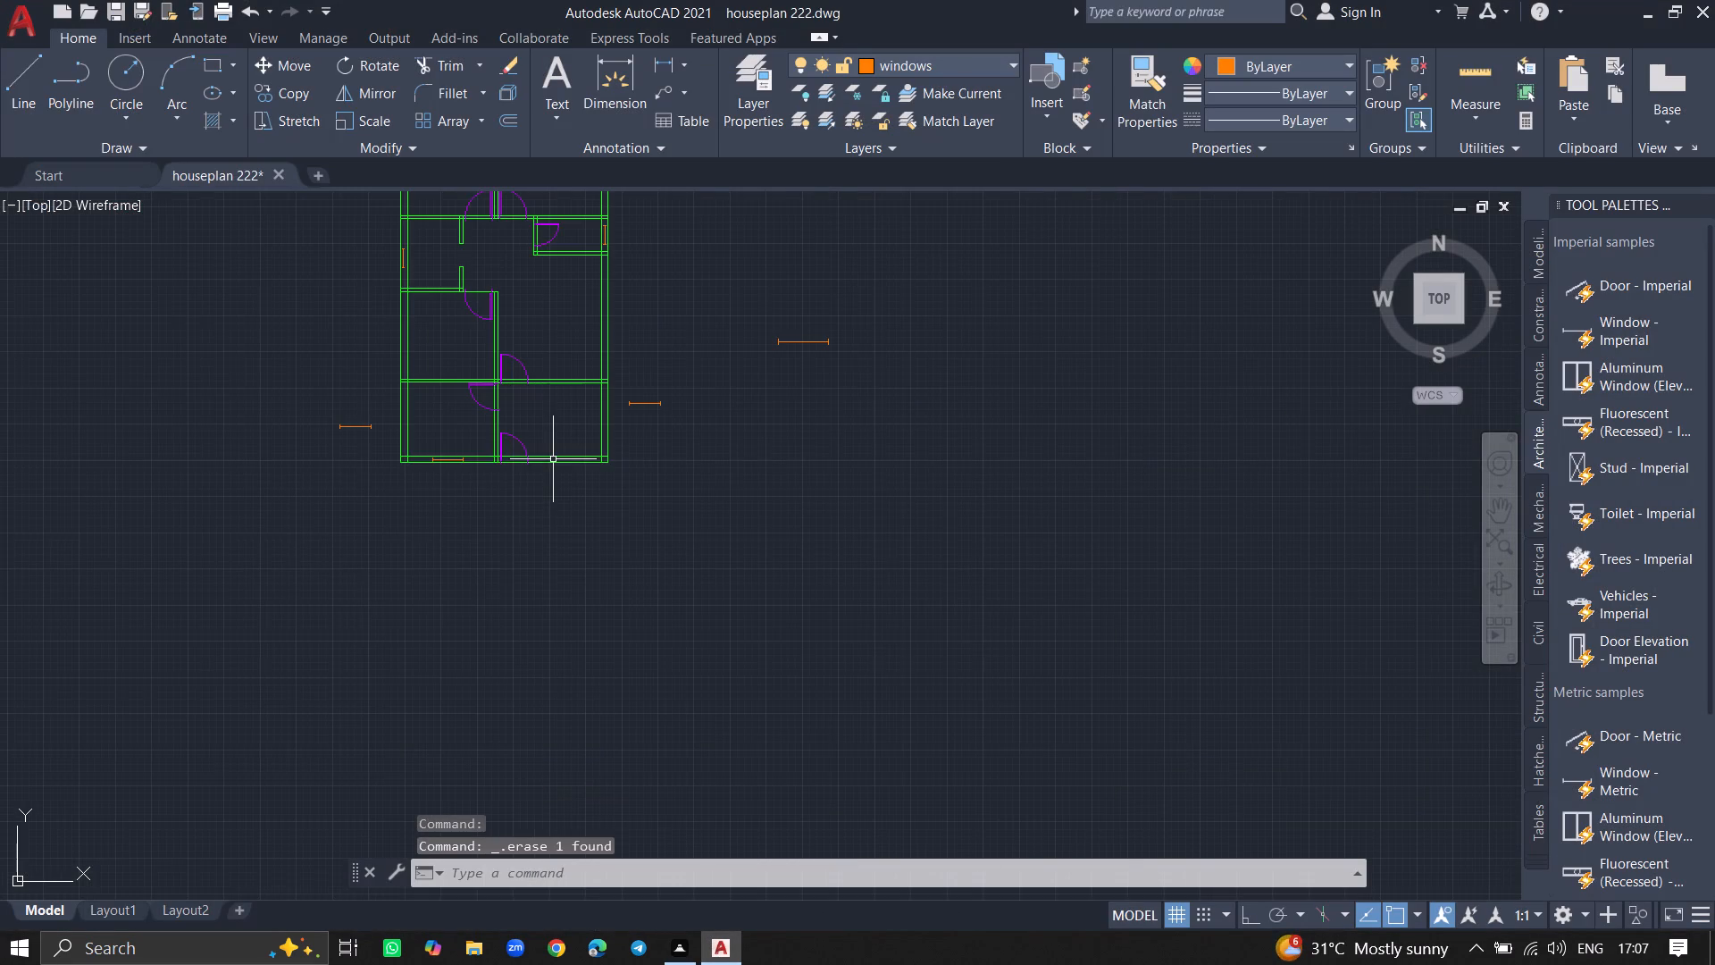
click(639, 402)
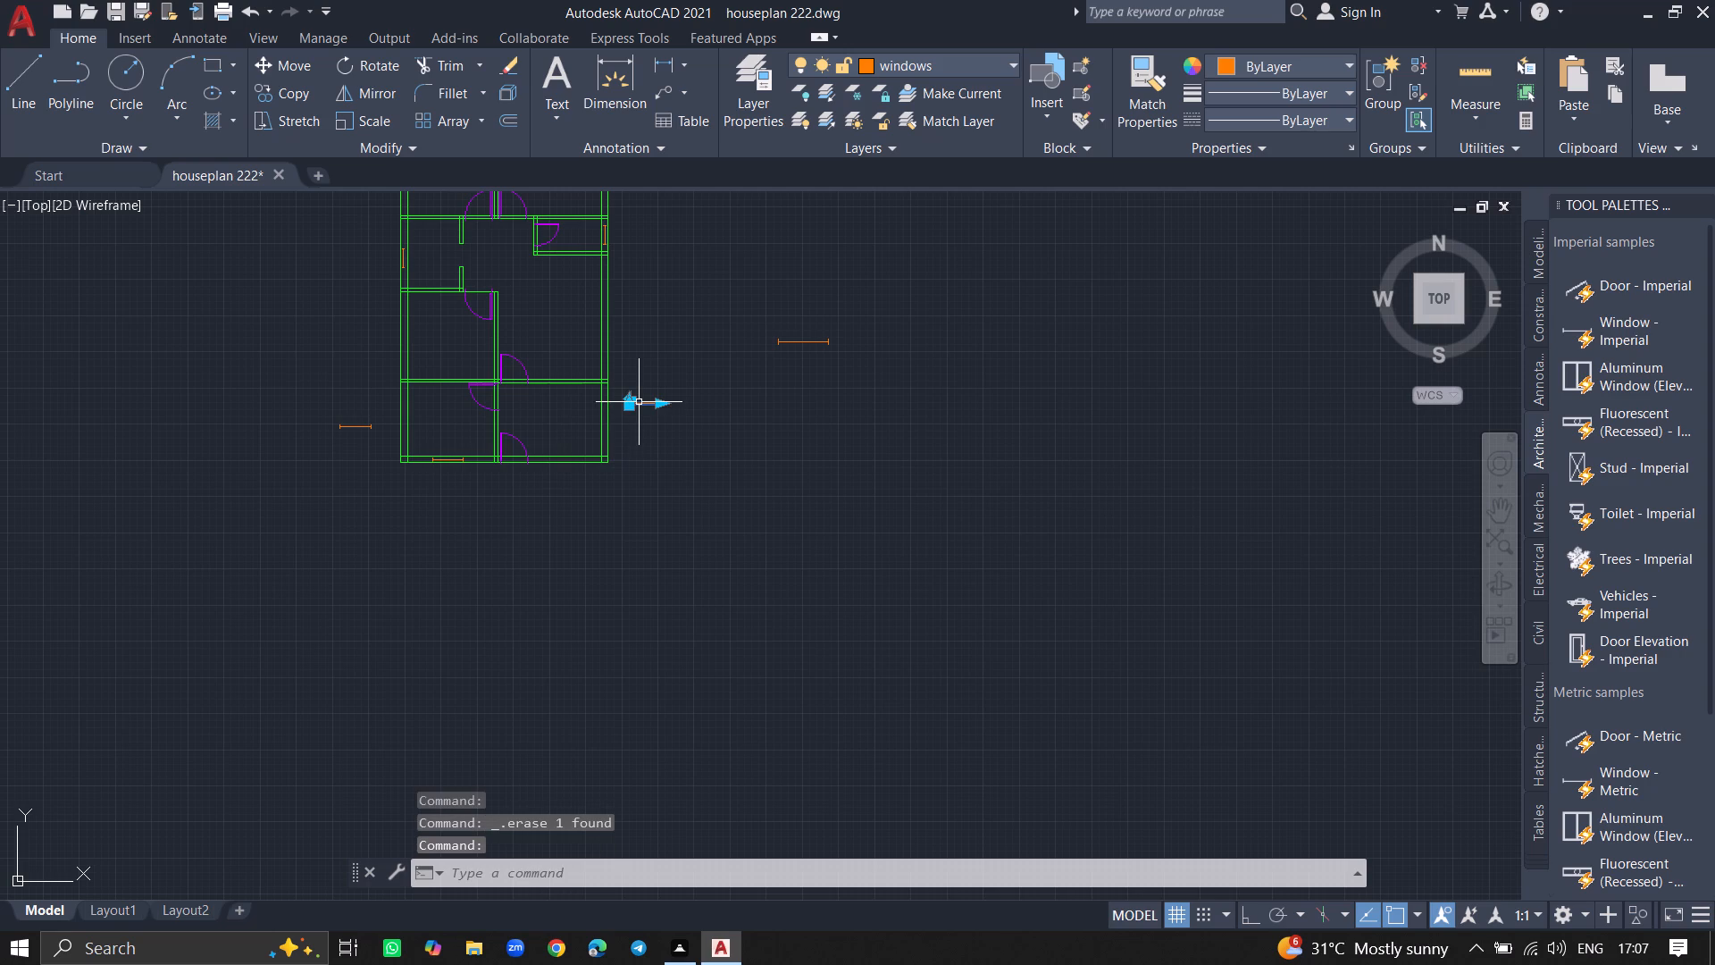
text(rotate)
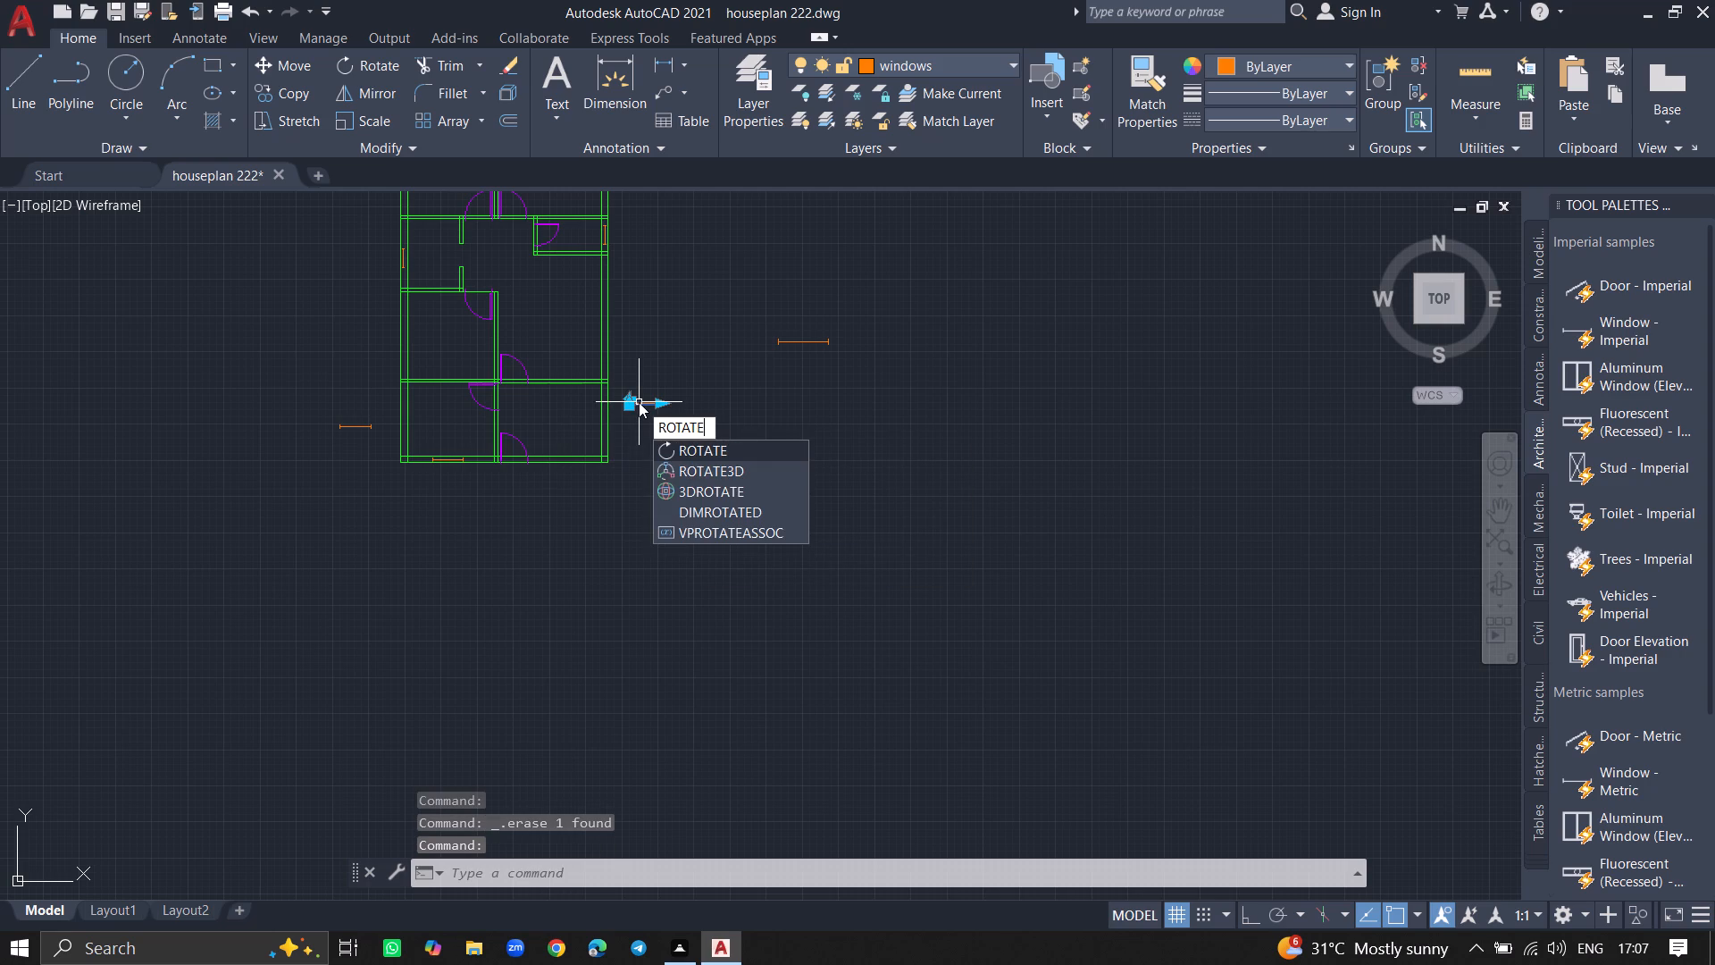
key(Return)
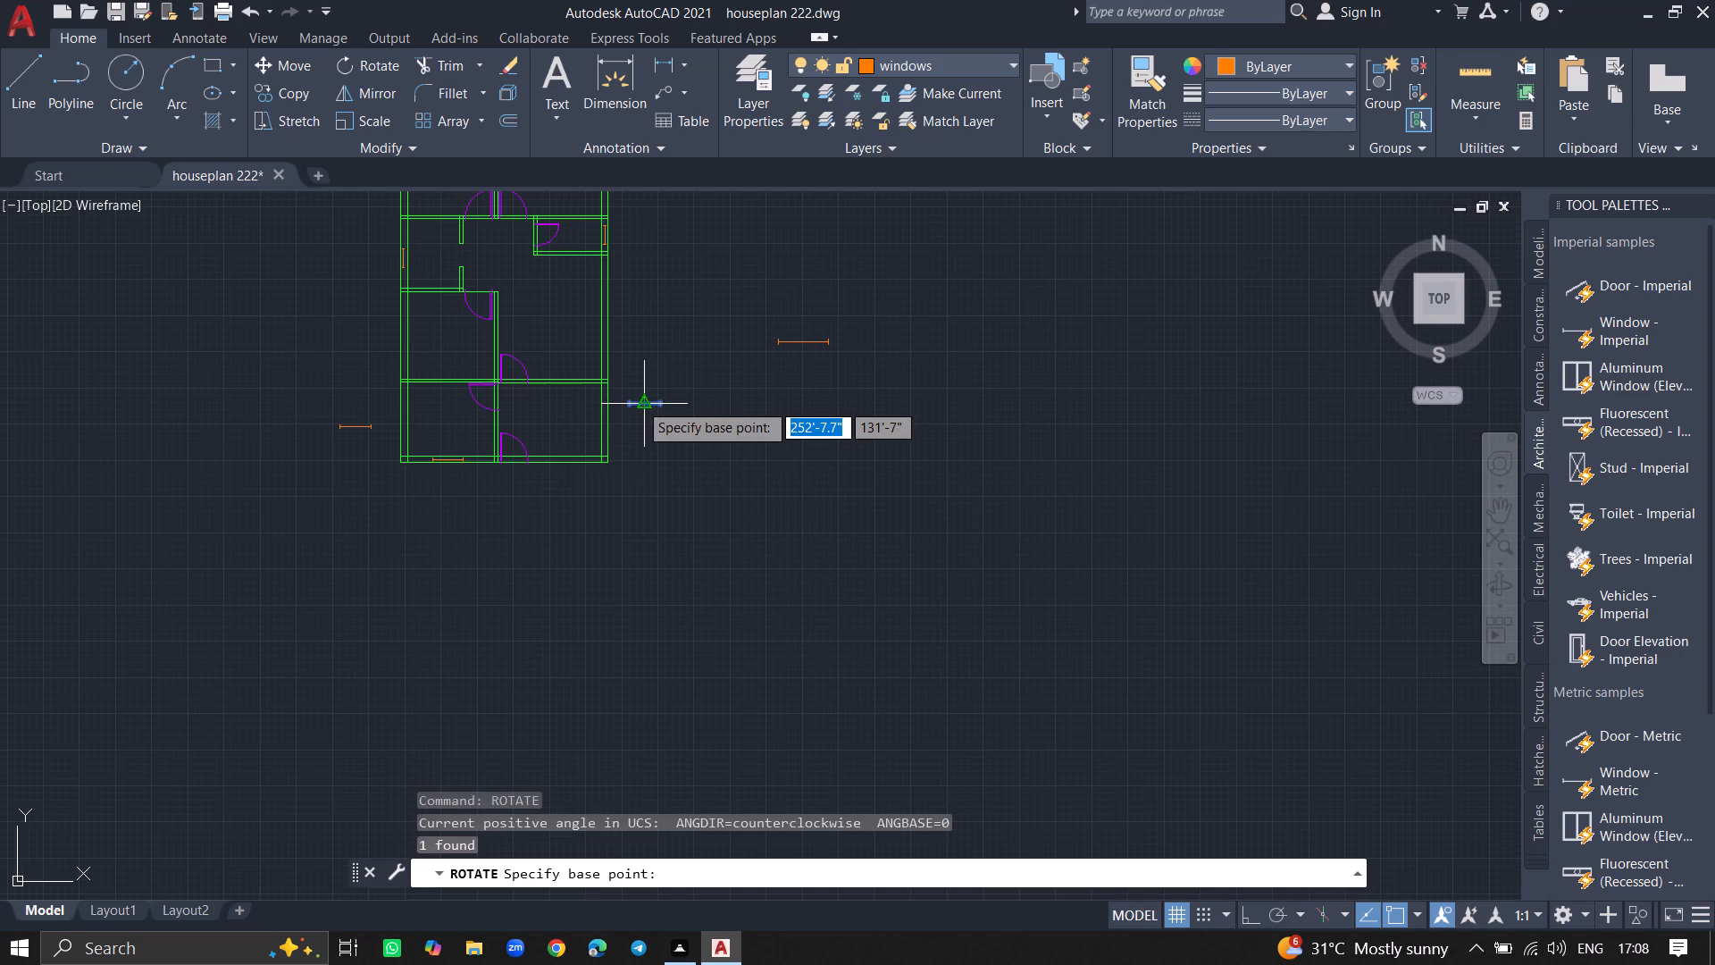
click(639, 402)
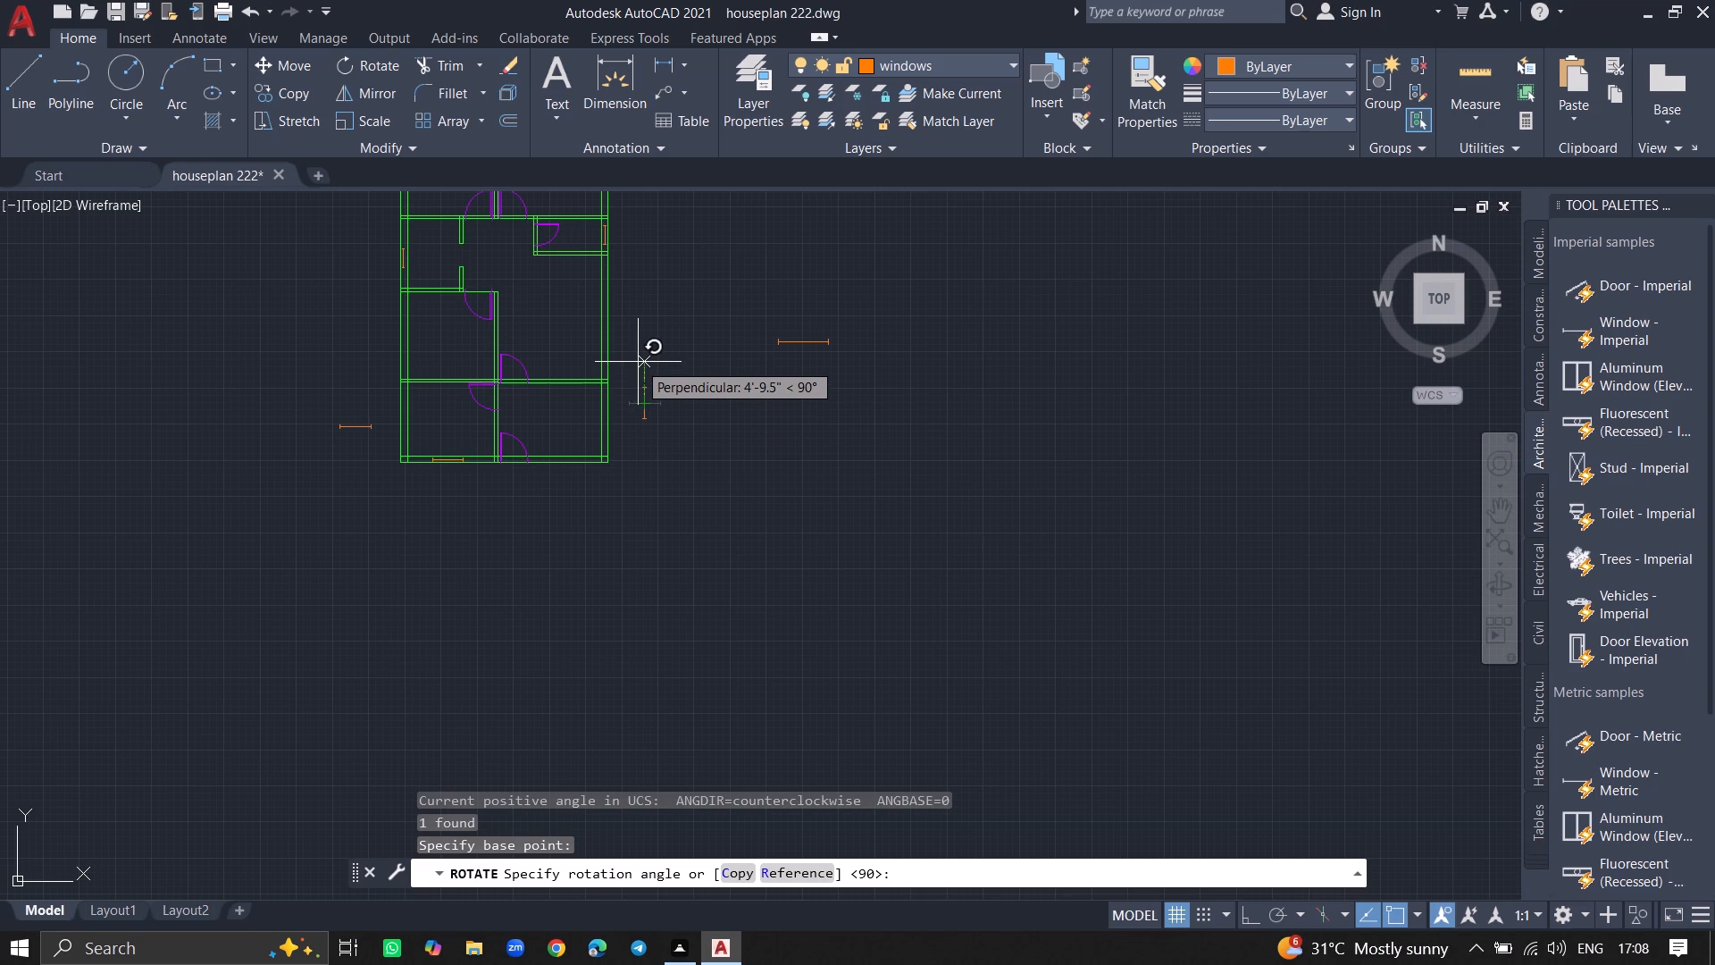
key(F8)
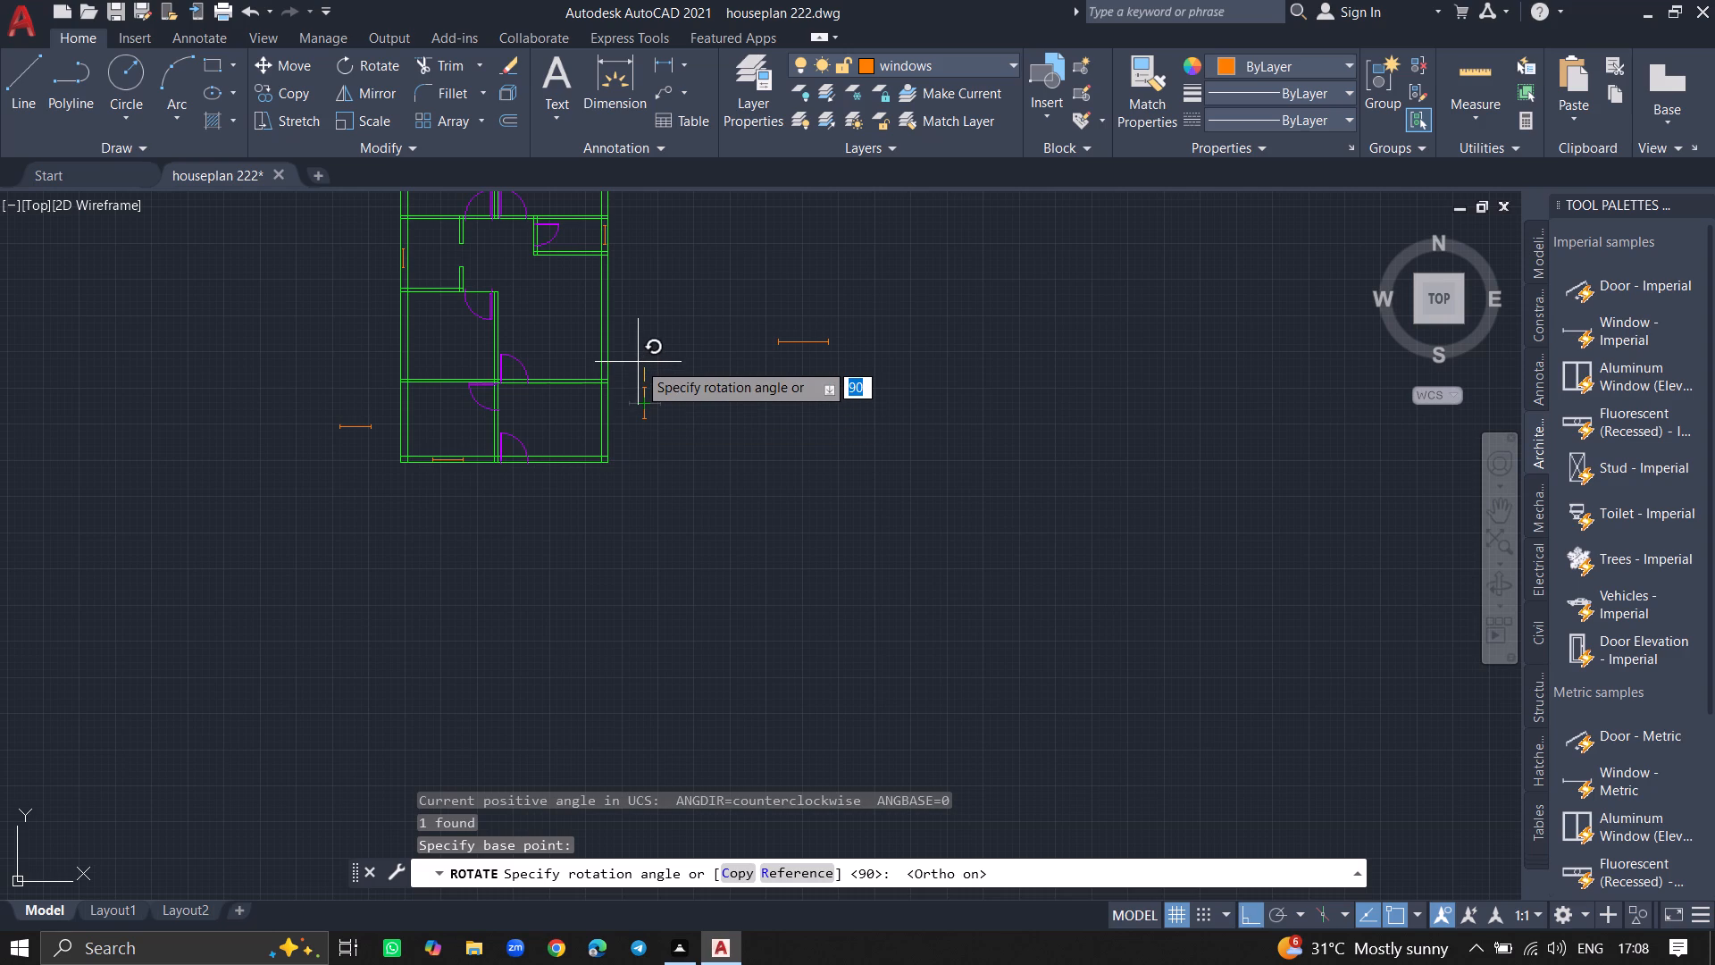
click(638, 362)
With Ortho off, copy the vertical window to the lower-right room's exterior wall: once on the inner line, twice inside the wall about 5'-2.5" away.
ctrl+scroll(640, 418, up, 2)
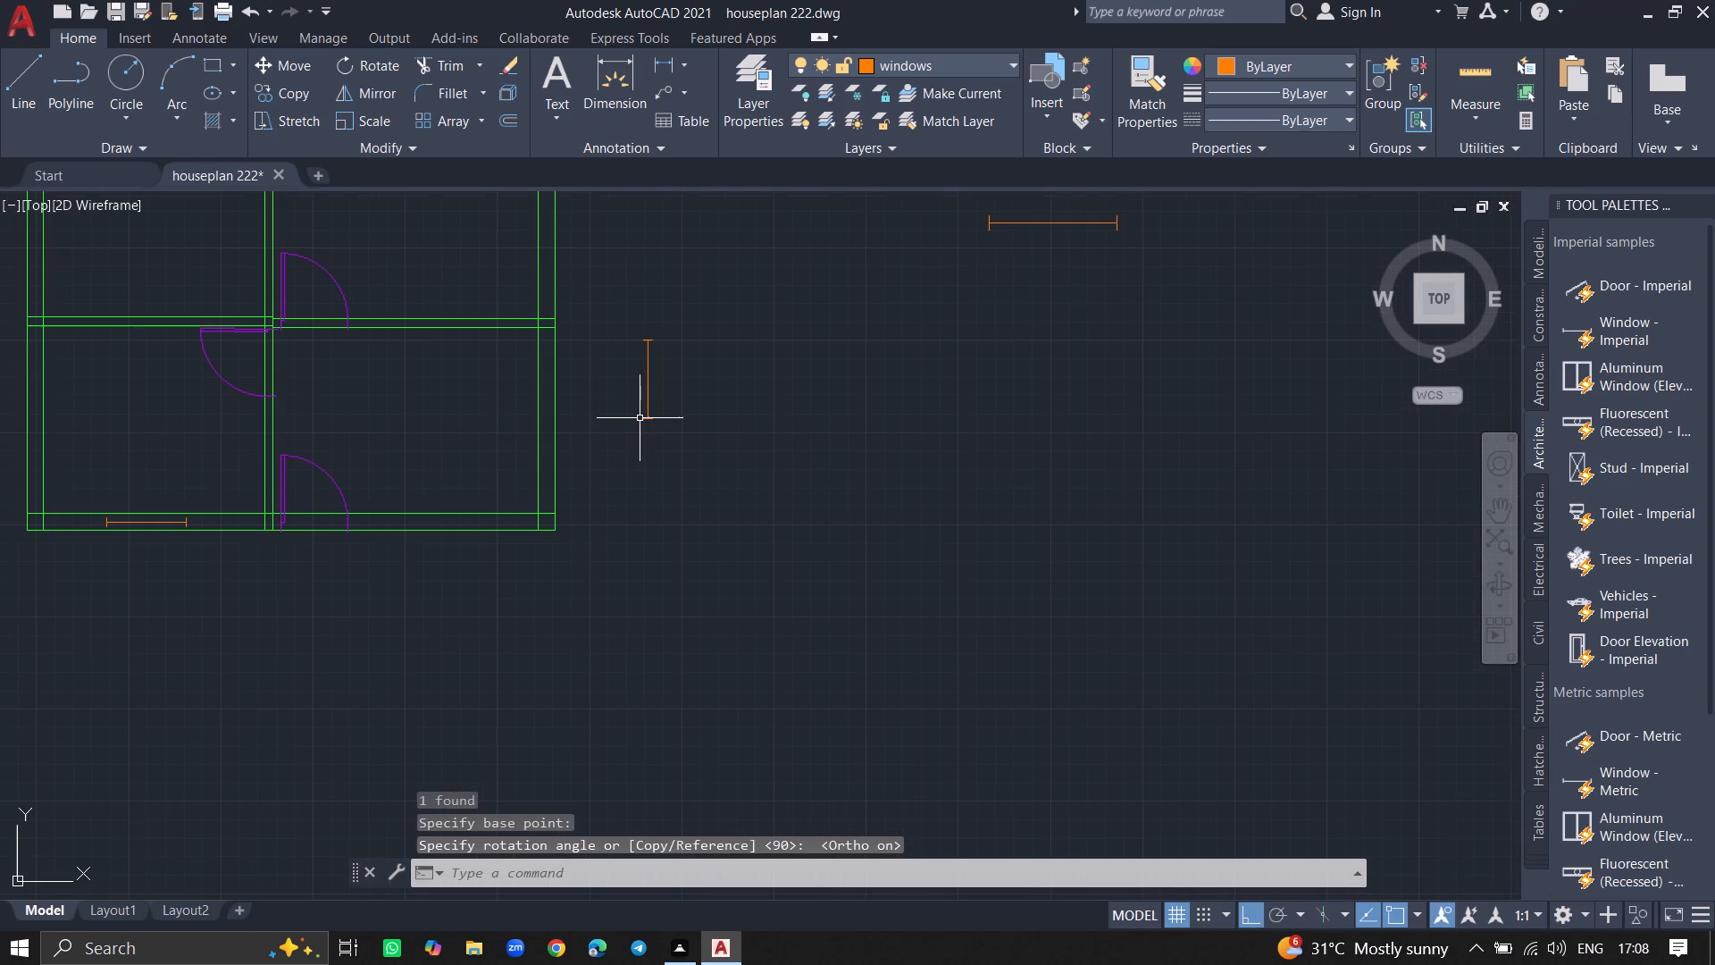
click(649, 381)
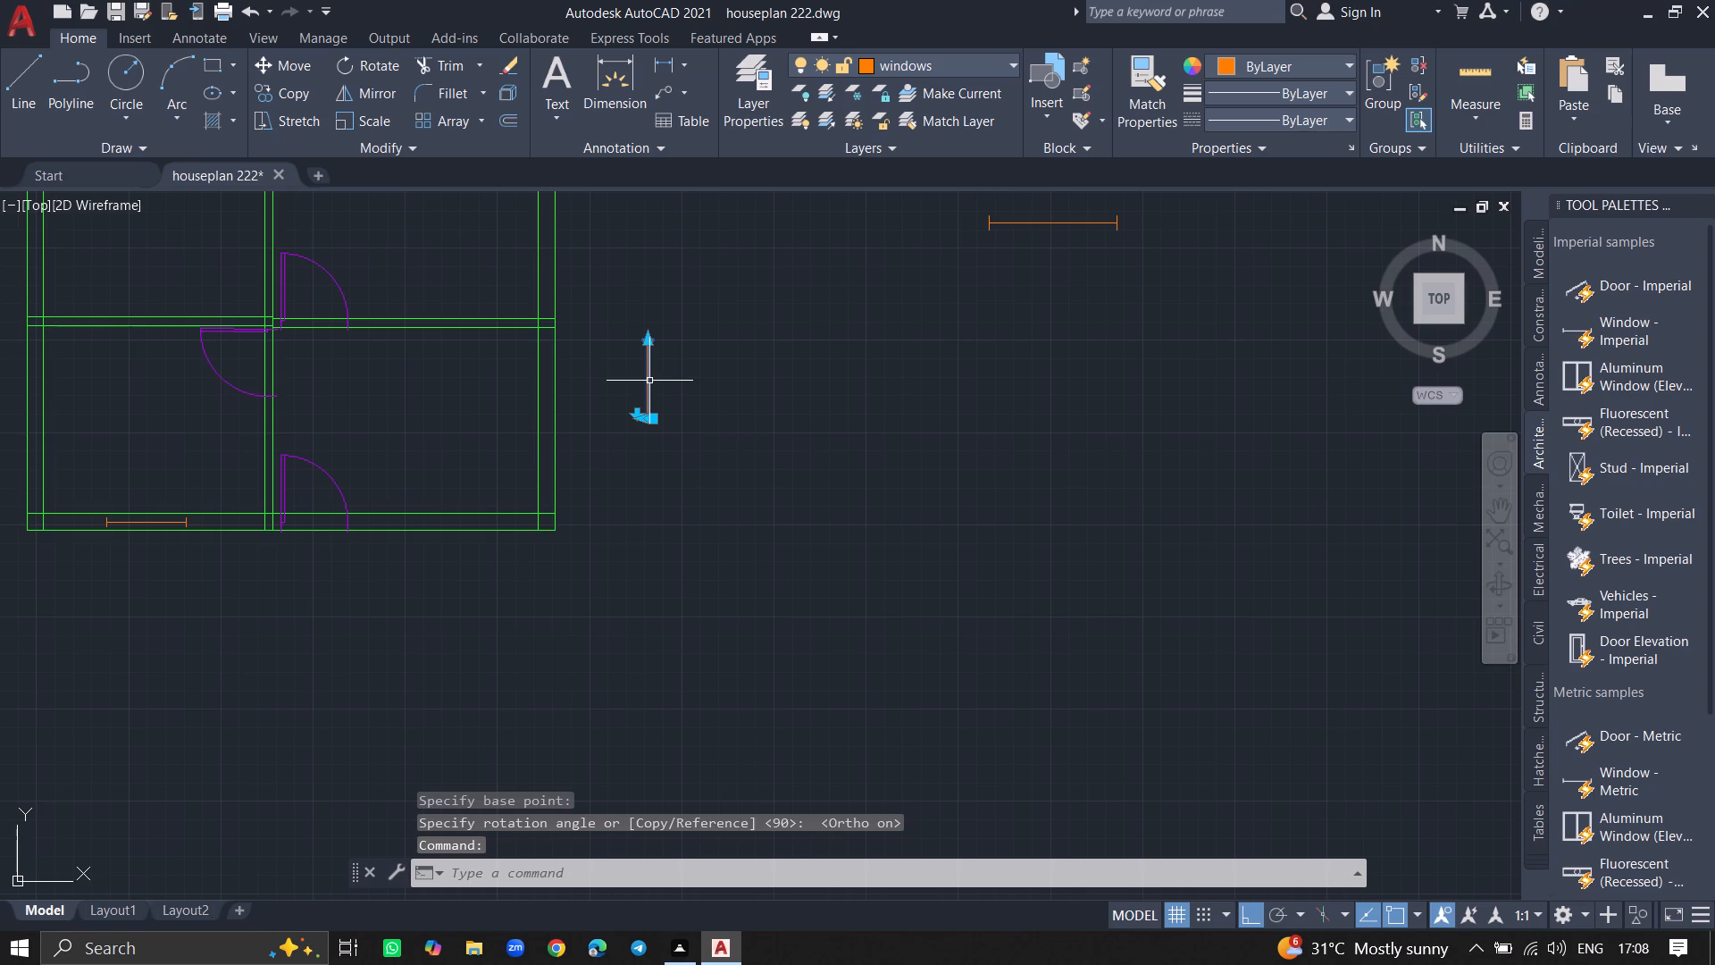
text(copy)
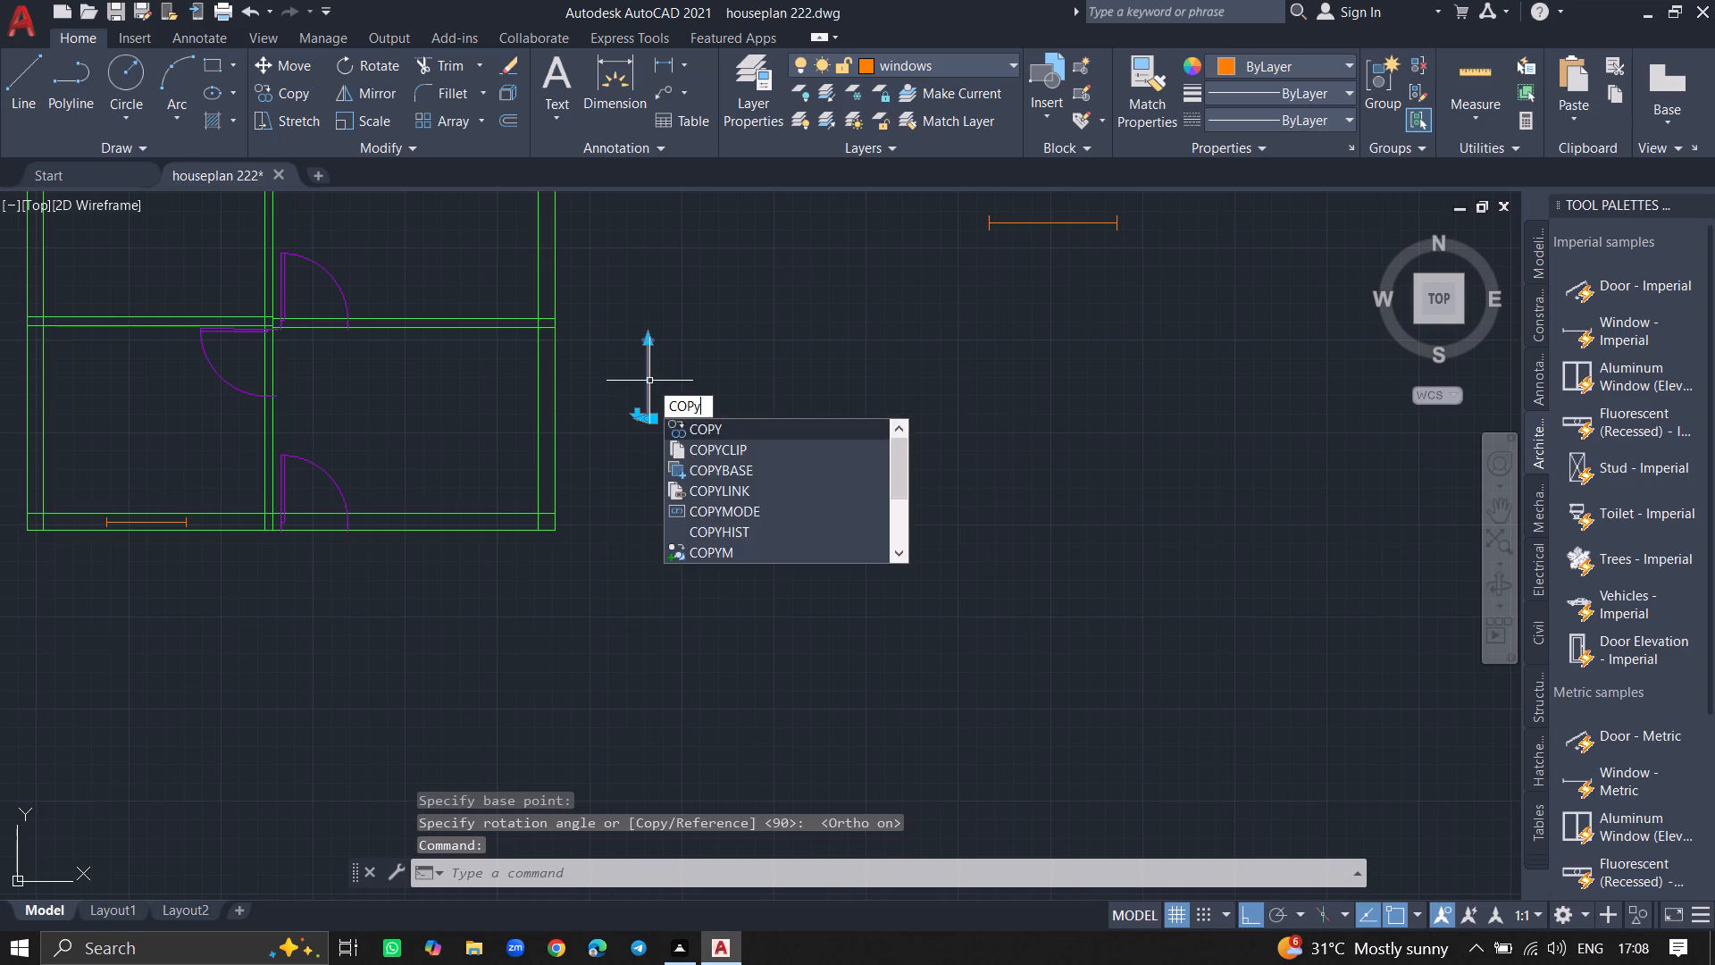
key(Return)
click(649, 381)
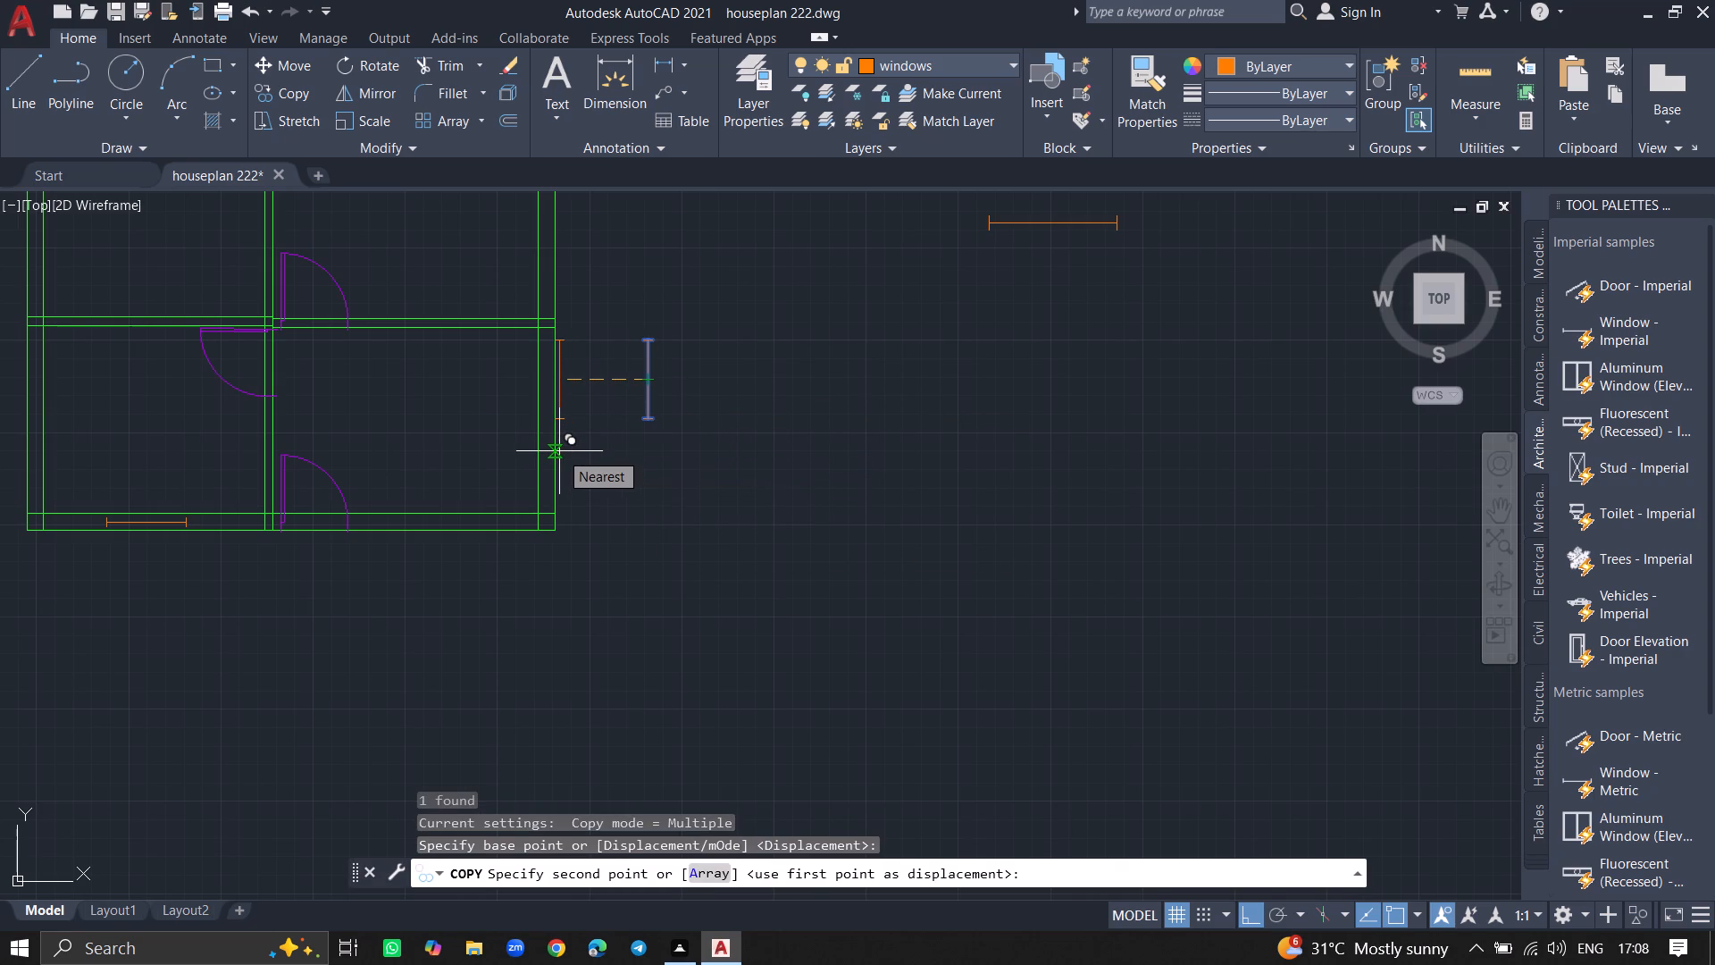
key(F8)
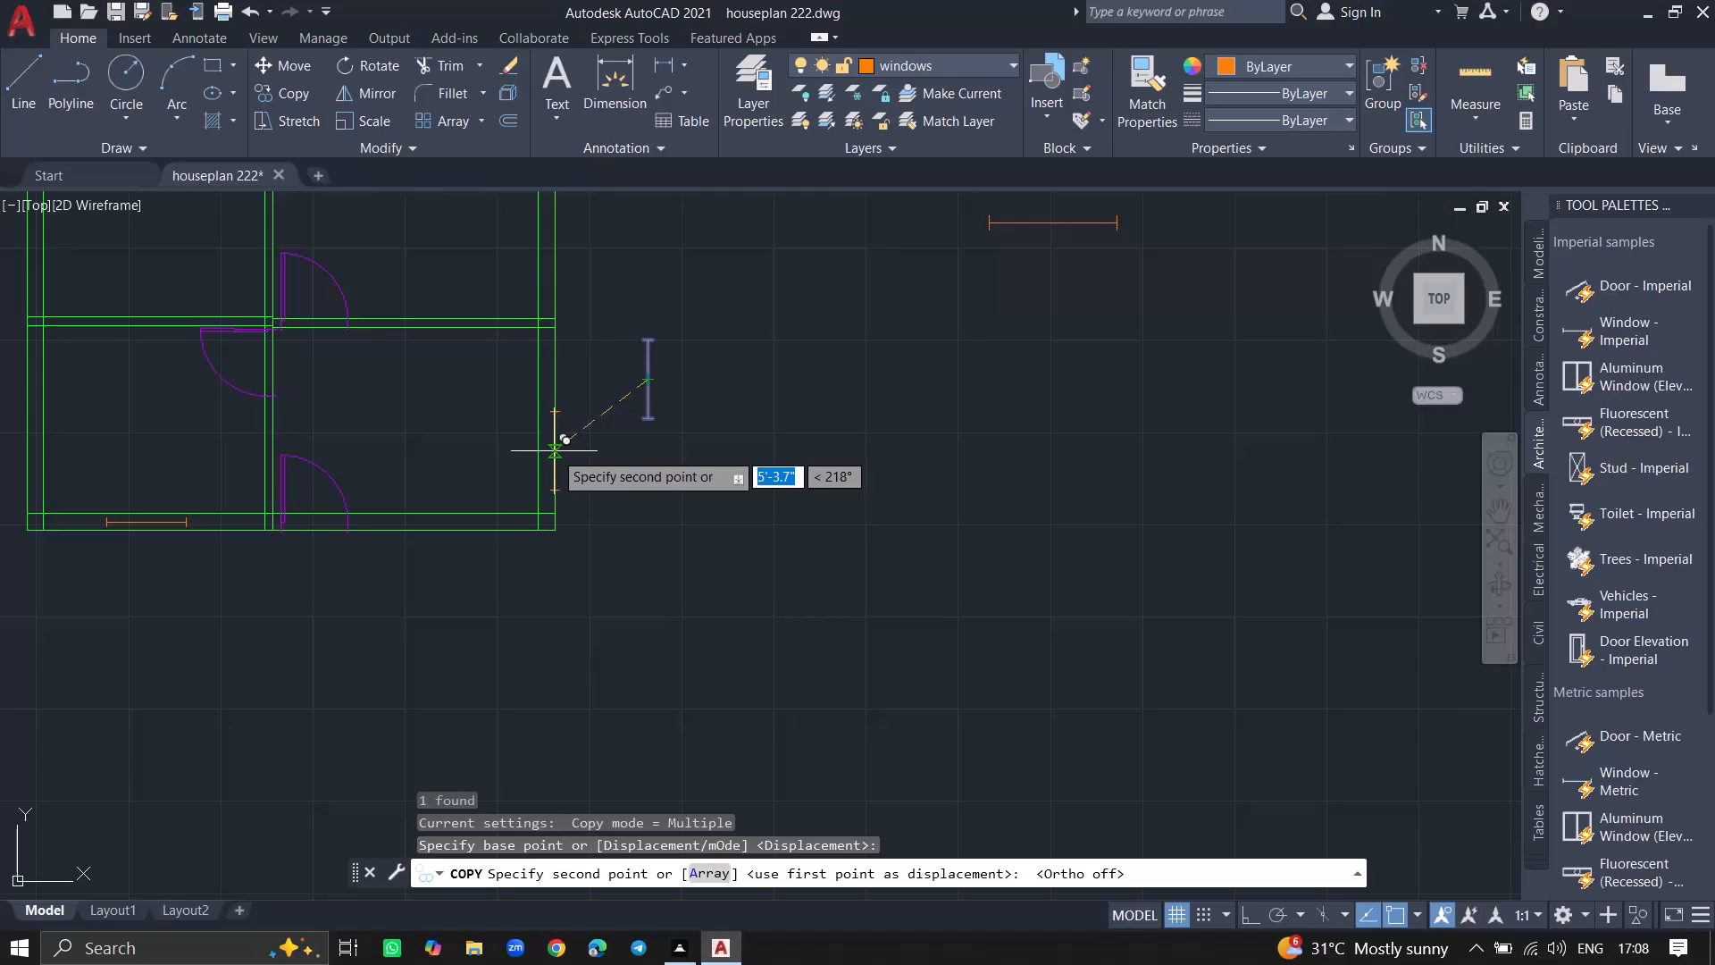
click(545, 437)
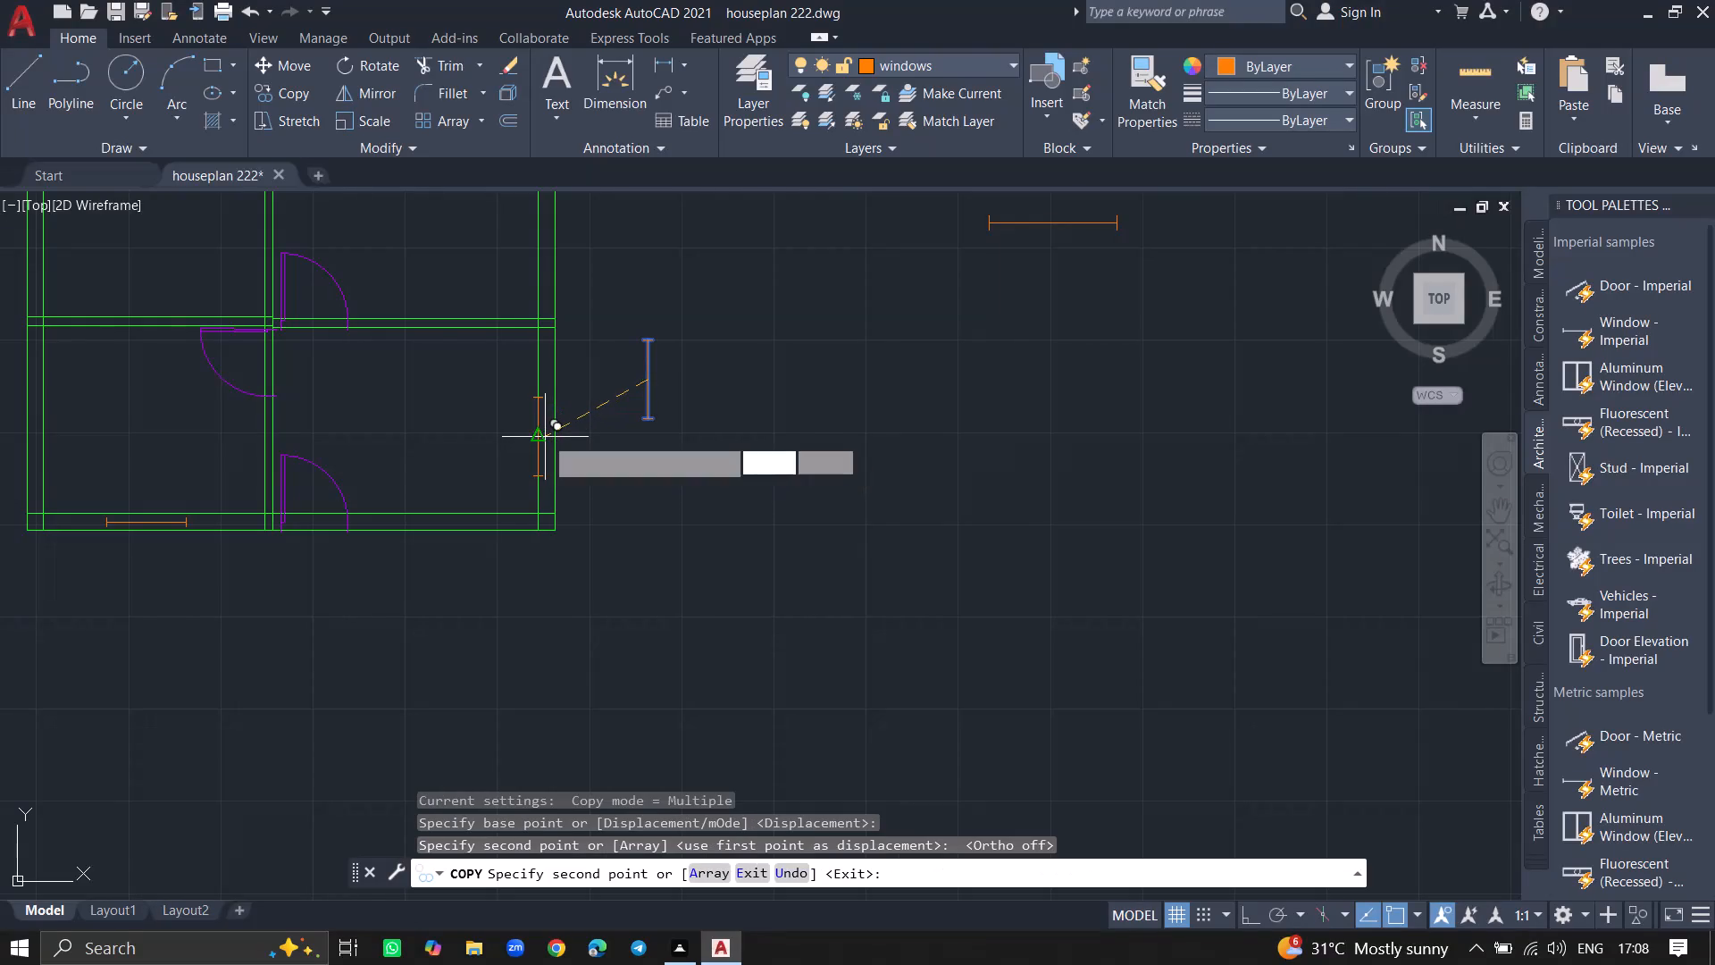
ctrl+scroll(581, 439, up, 2)
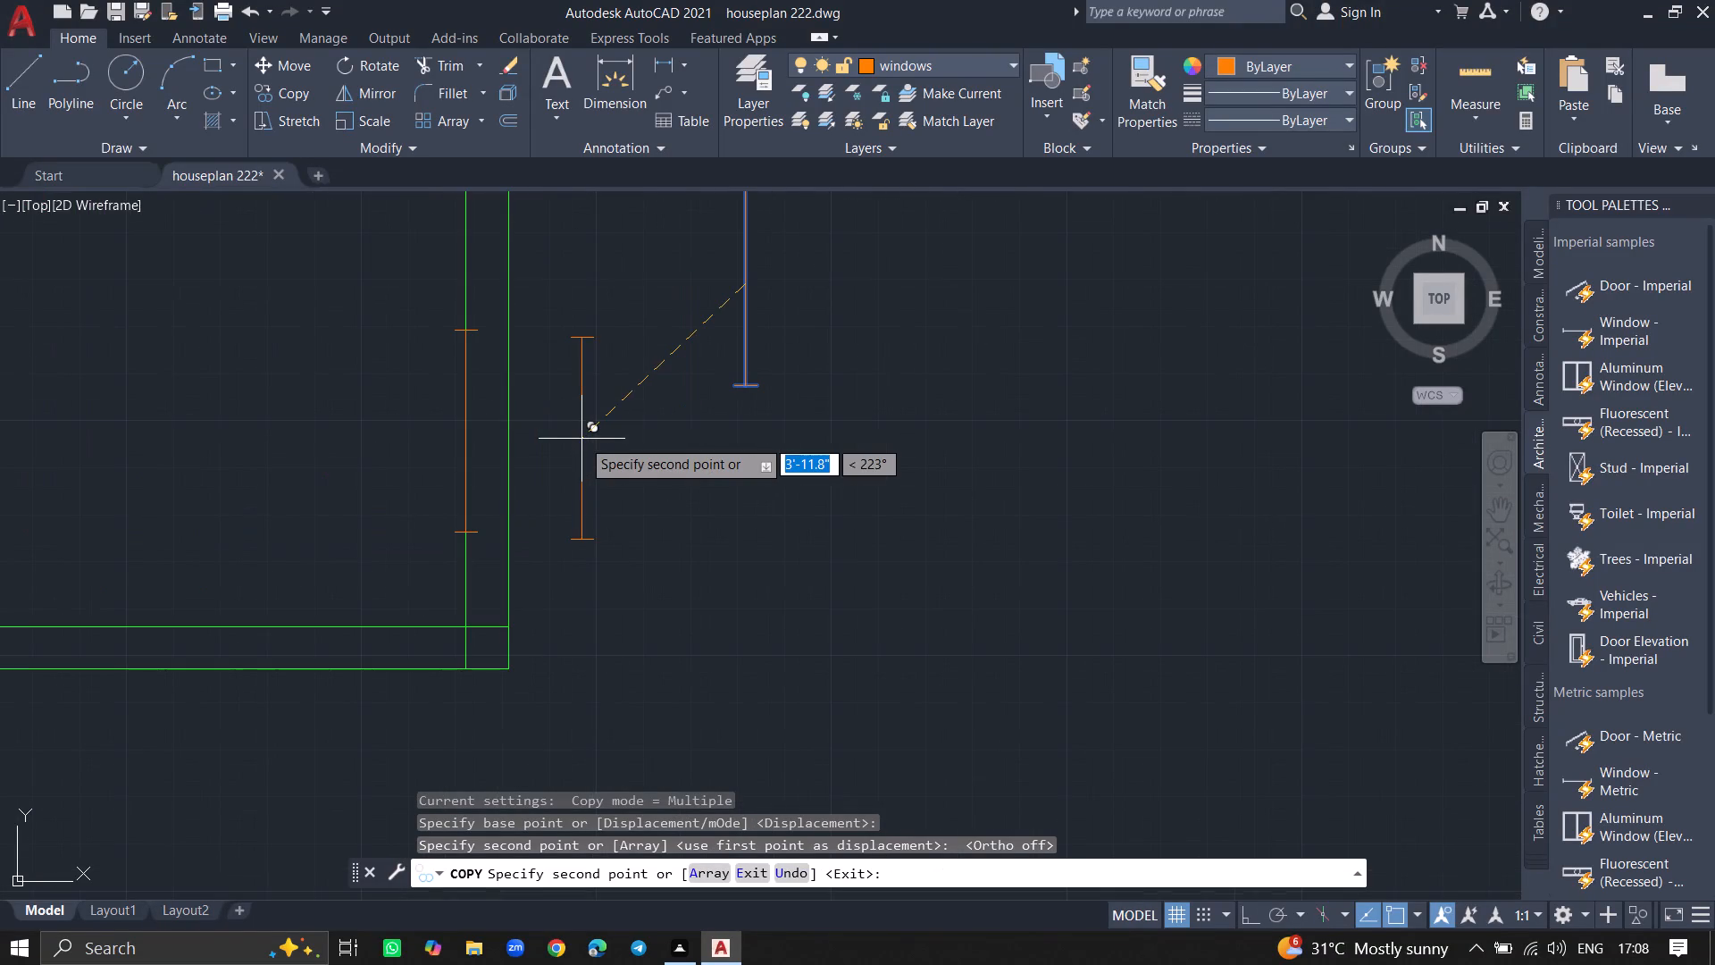
click(494, 437)
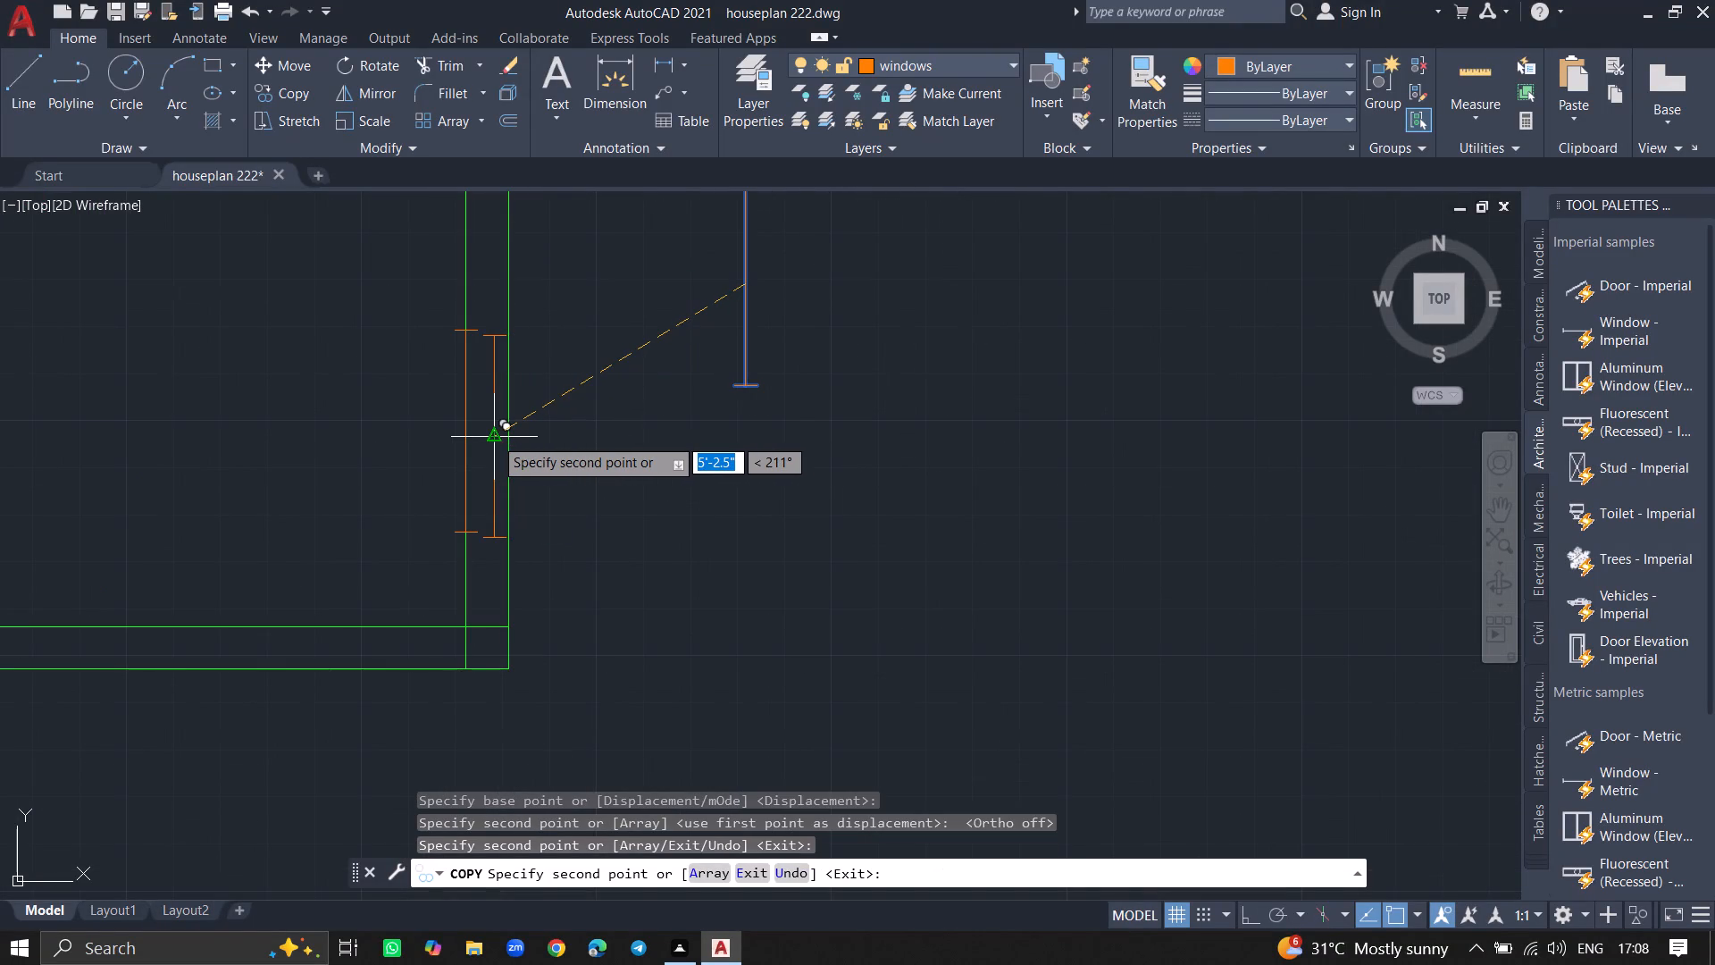
ctrl+scroll(494, 437, down, 1)
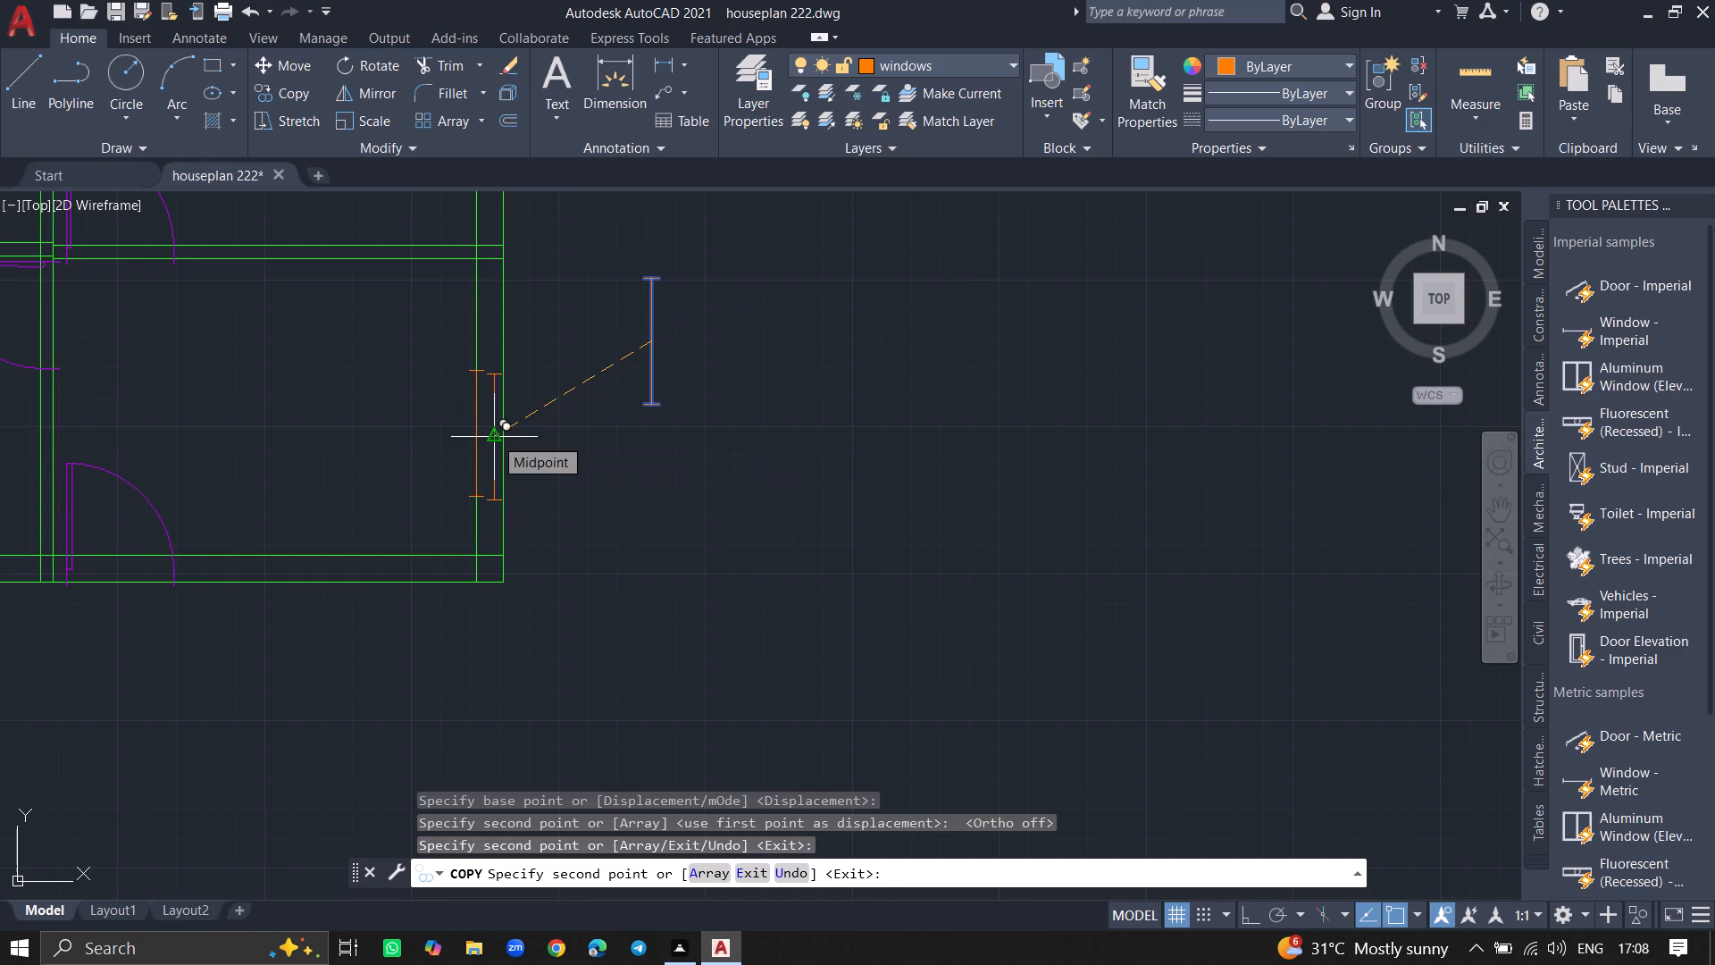
click(493, 437)
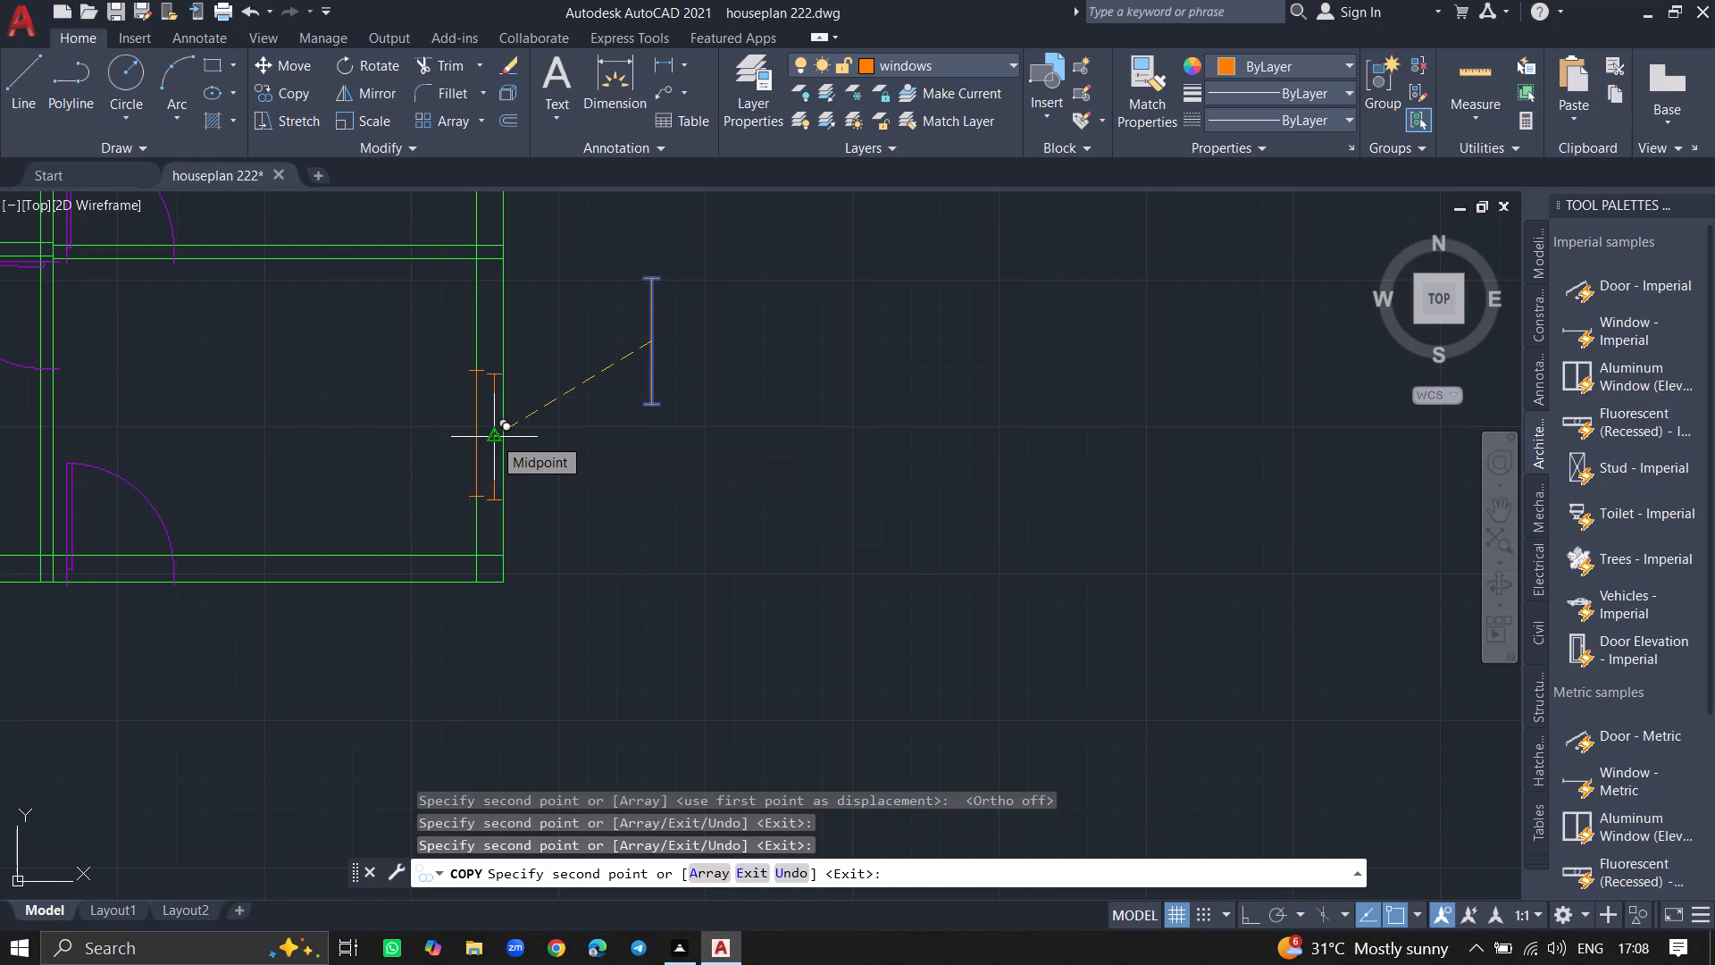
Place another copy of the vertical window about 11'-11" away, in the right exterior wall of the room above the lower-right room.
ctrl+scroll(501, 364, down, 2)
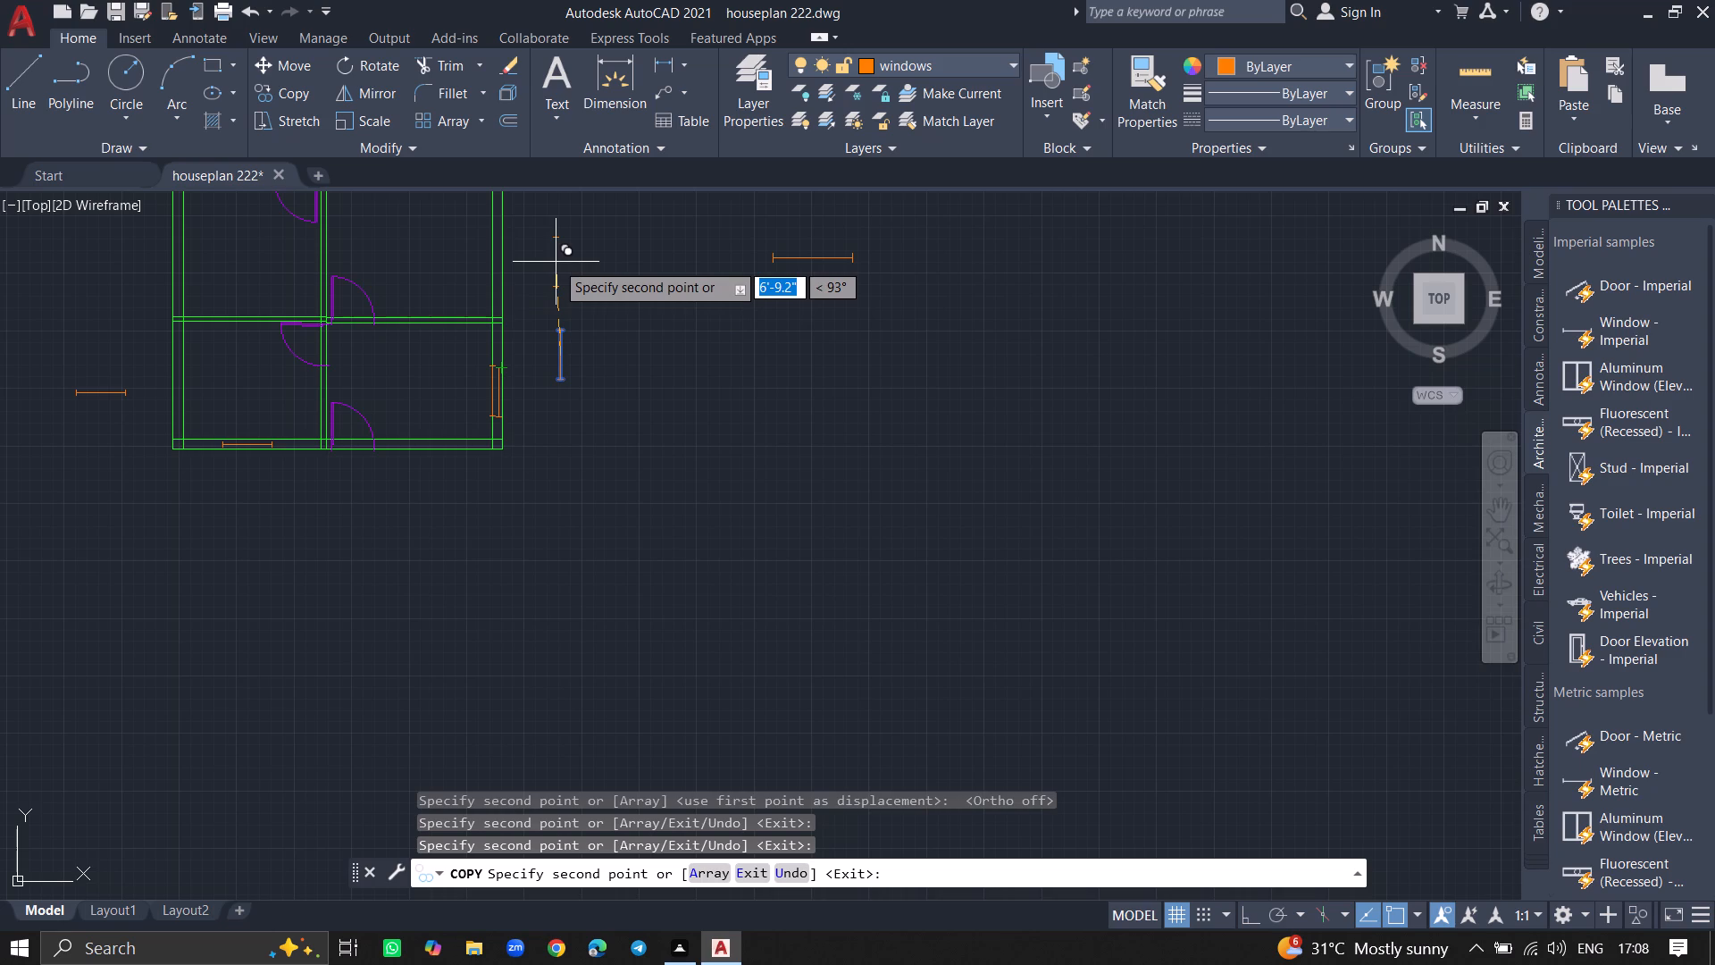
ctrl+scroll(576, 272, down, 3)
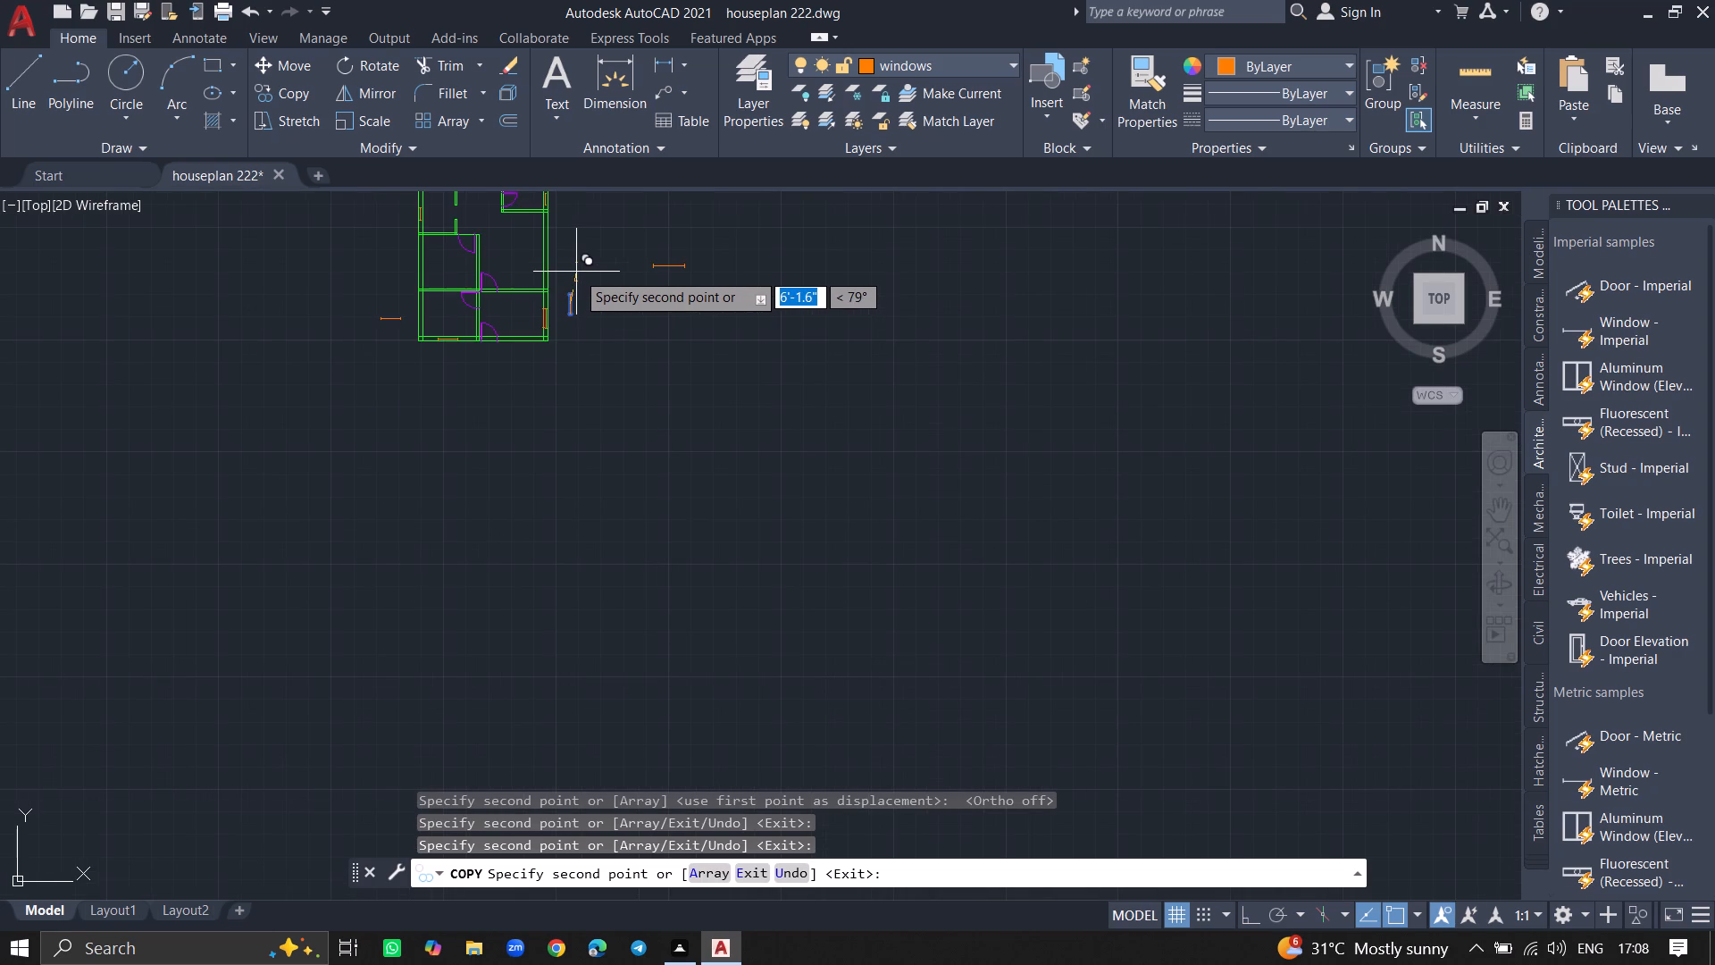
ctrl+scroll(551, 231, up, 5)
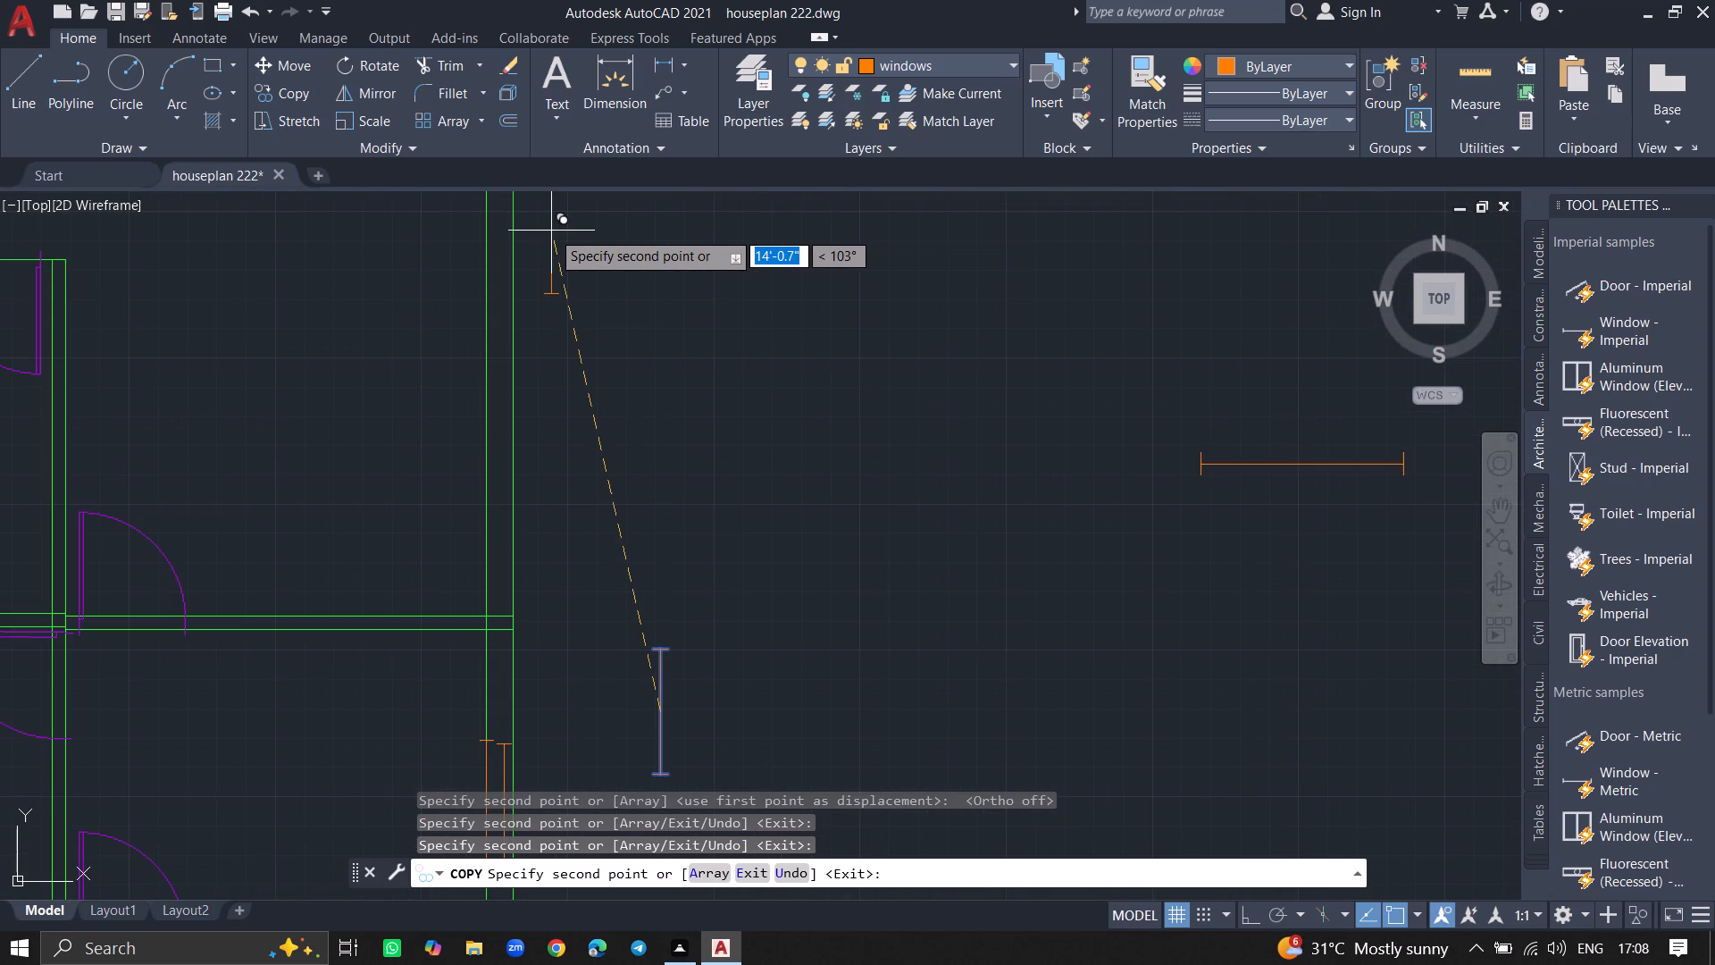
click(498, 332)
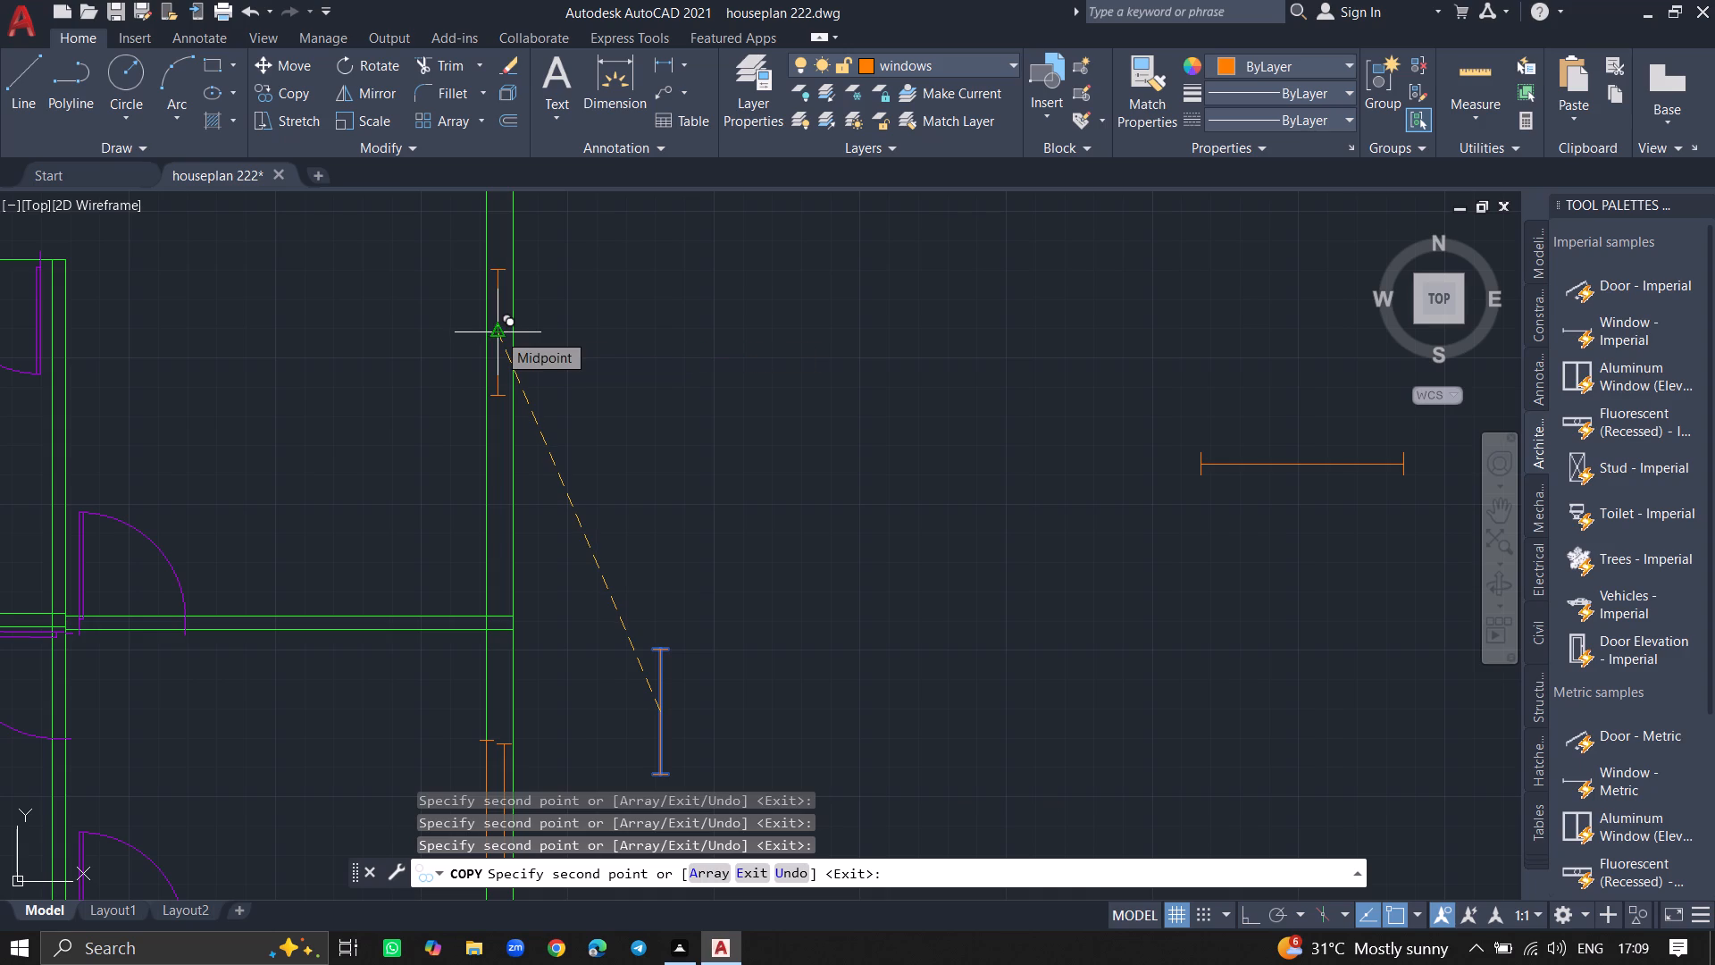
ctrl+scroll(572, 322, down, 6)
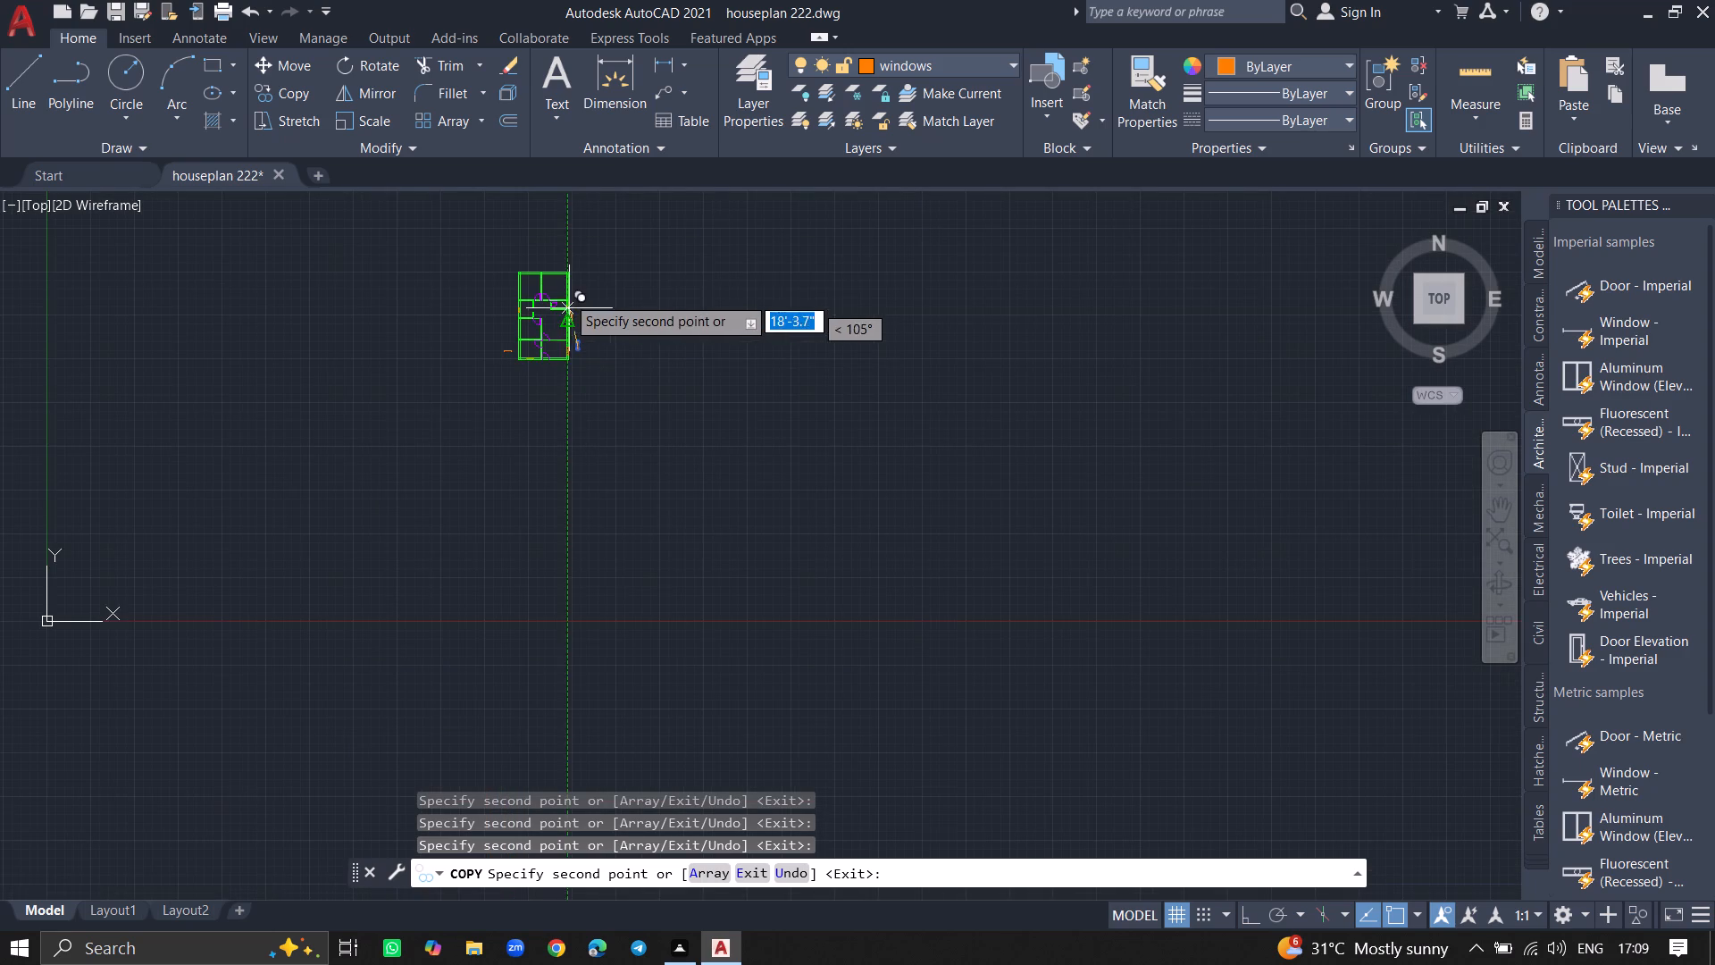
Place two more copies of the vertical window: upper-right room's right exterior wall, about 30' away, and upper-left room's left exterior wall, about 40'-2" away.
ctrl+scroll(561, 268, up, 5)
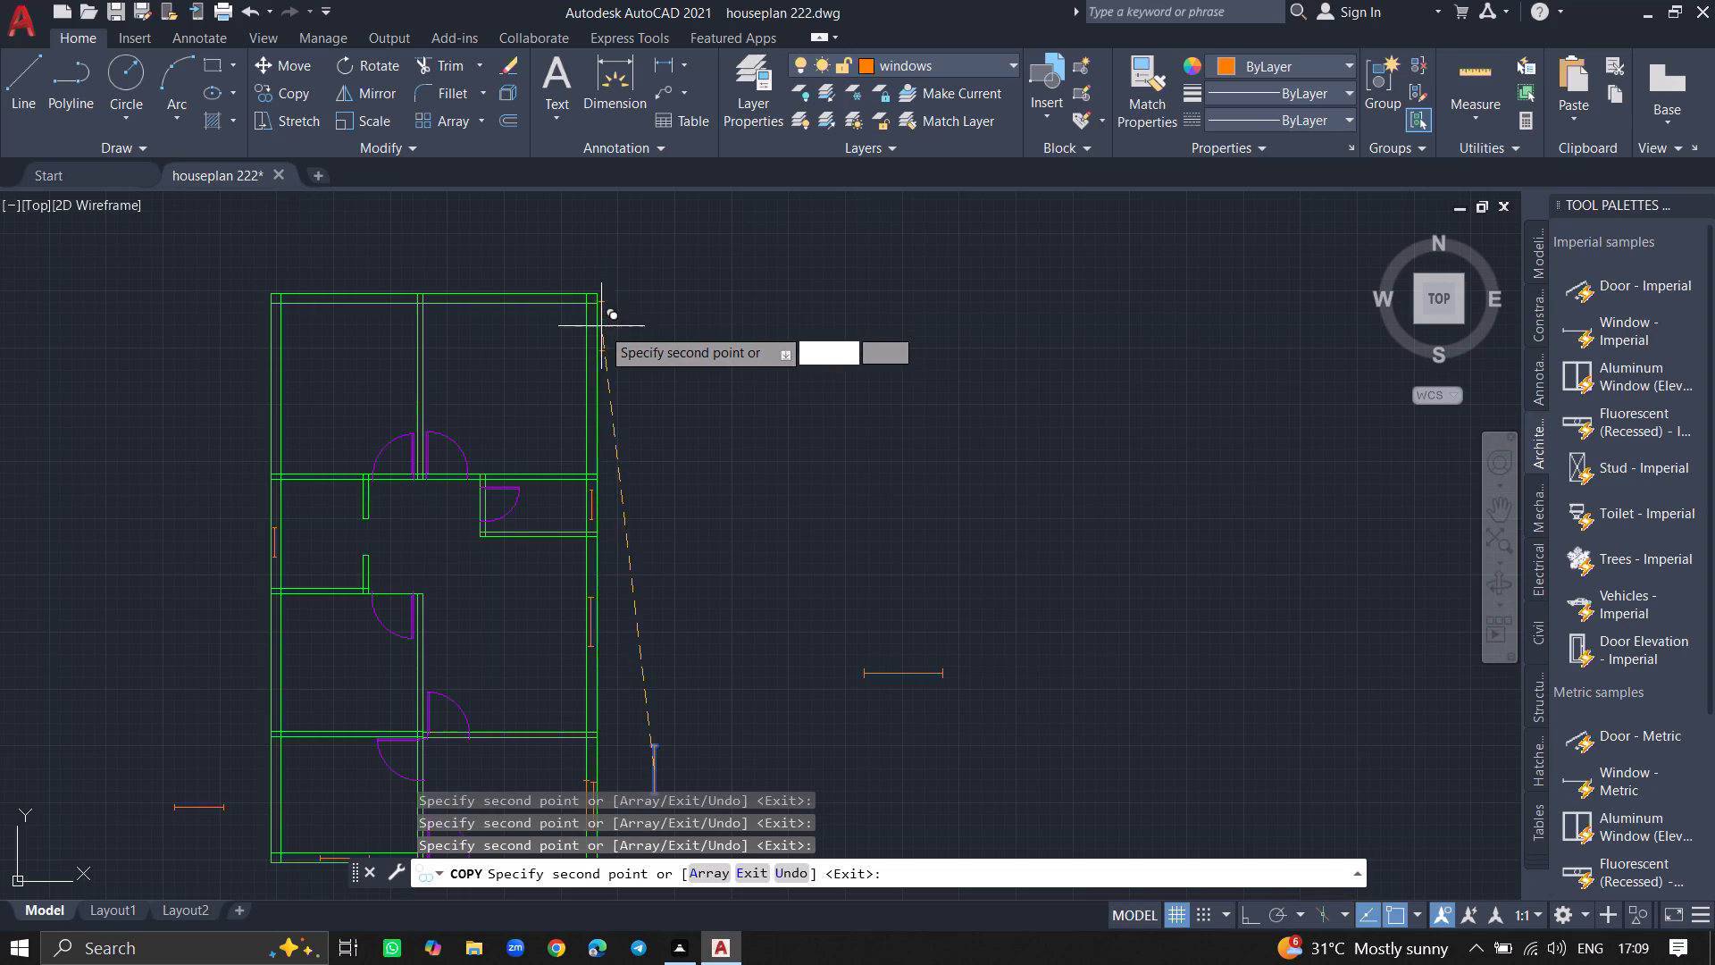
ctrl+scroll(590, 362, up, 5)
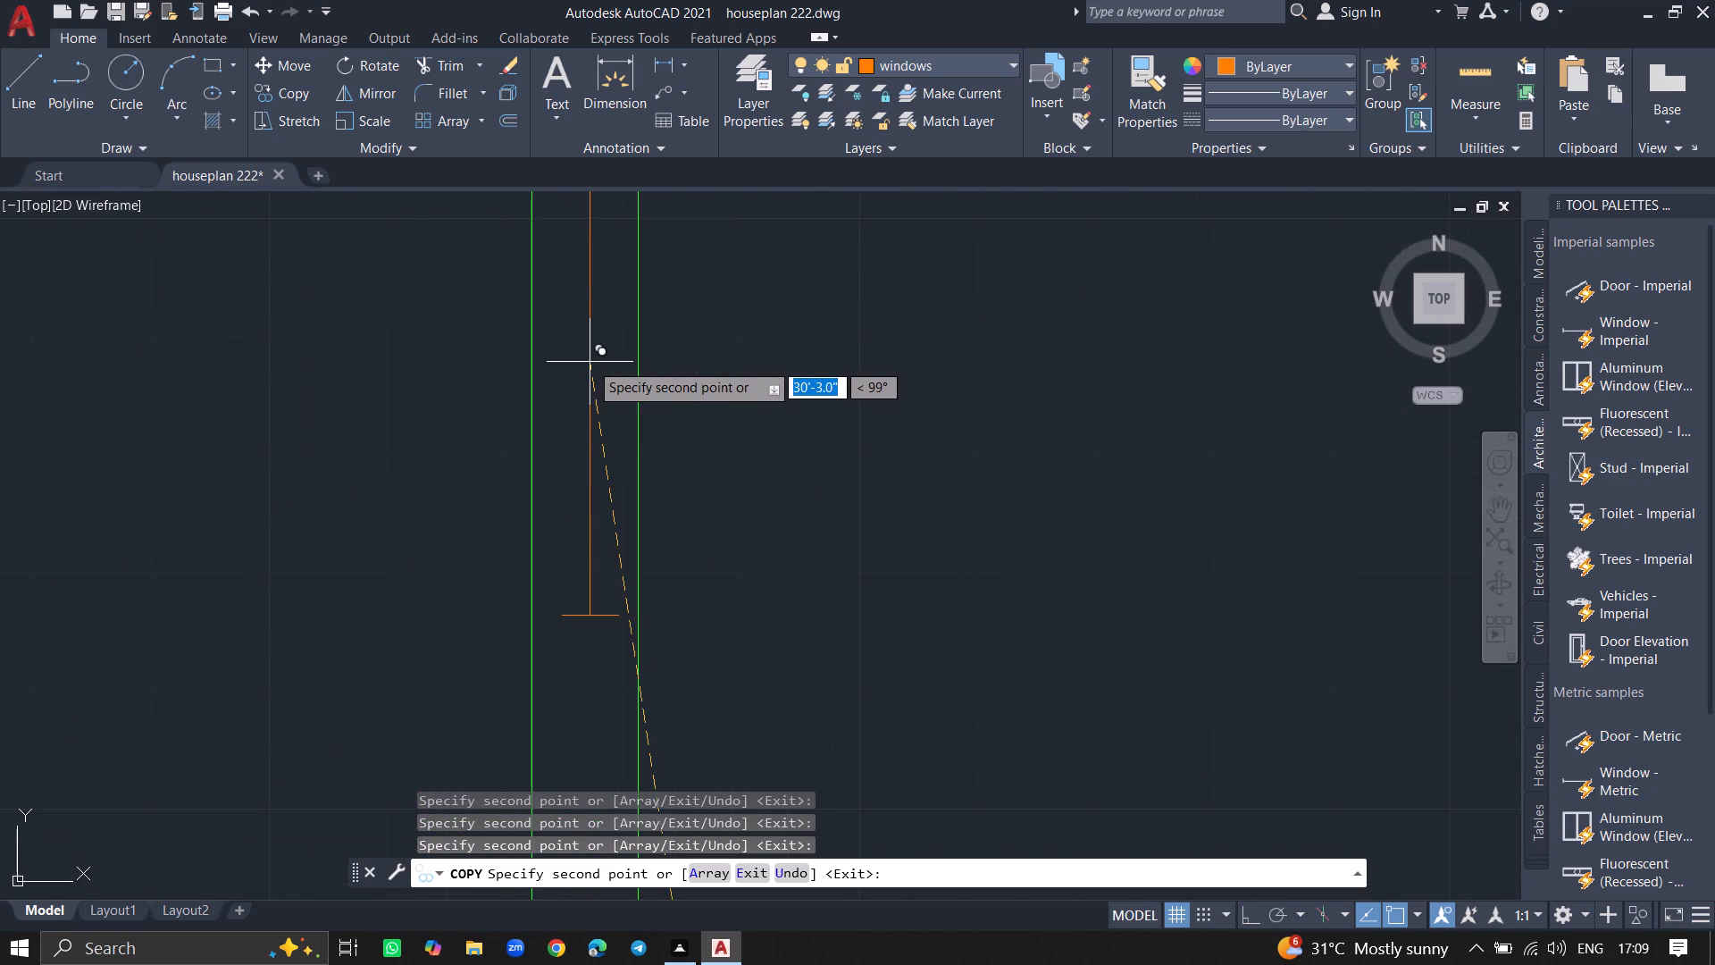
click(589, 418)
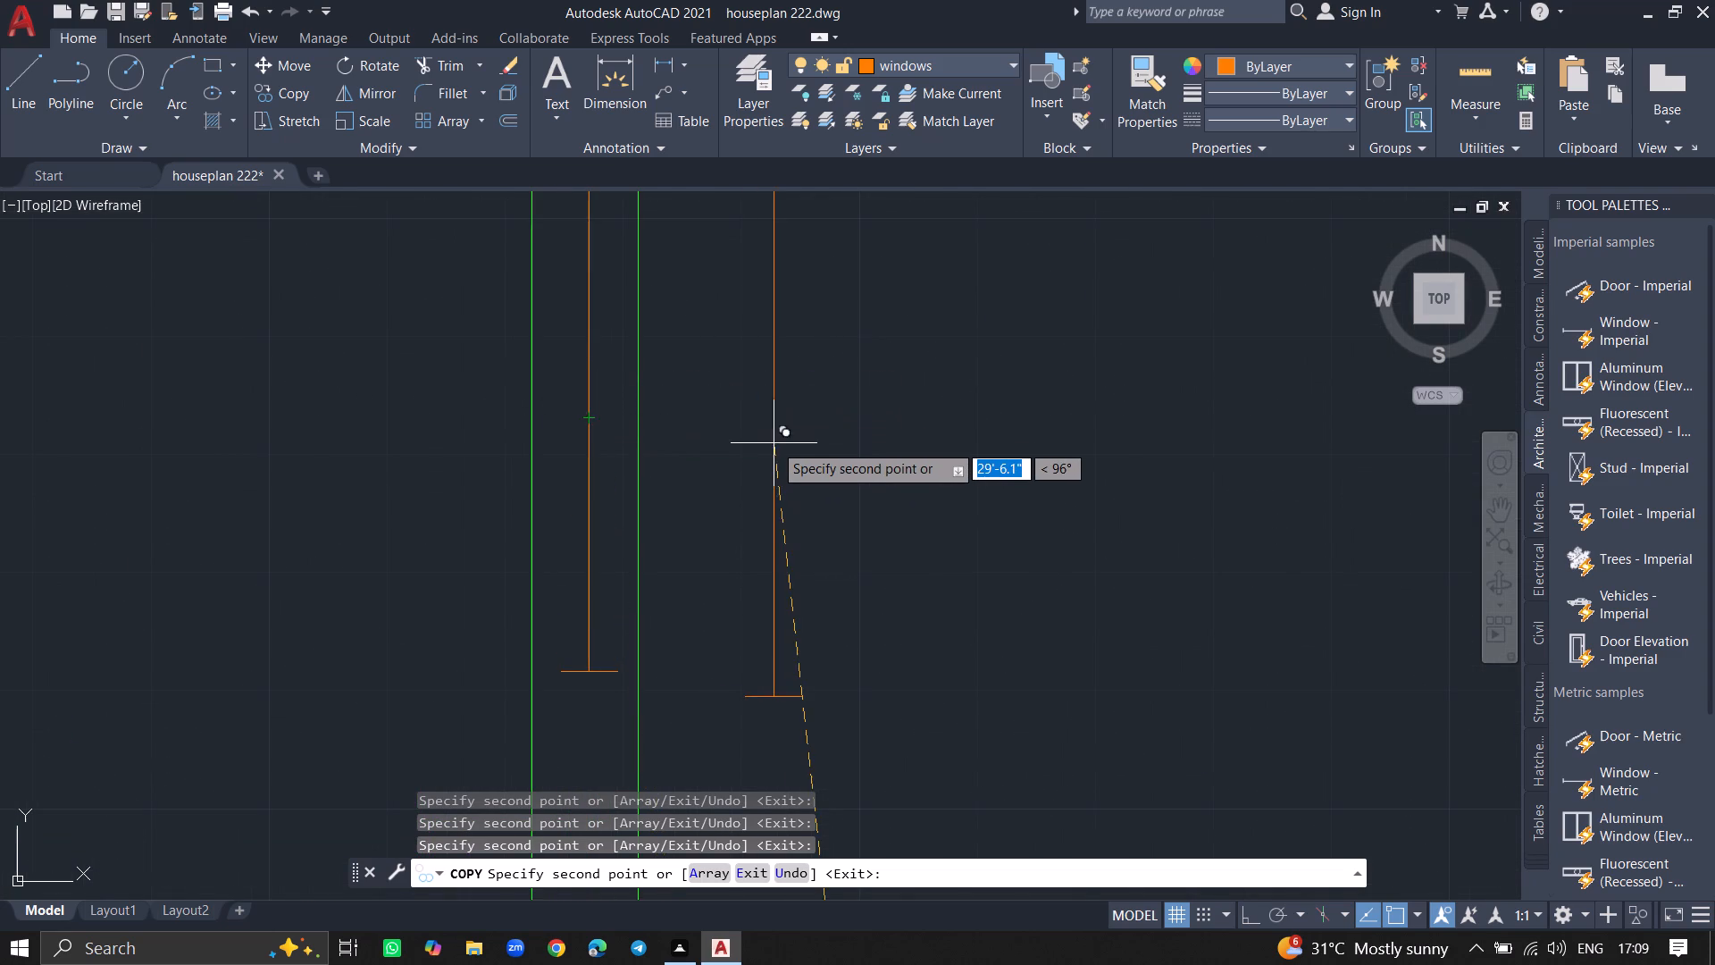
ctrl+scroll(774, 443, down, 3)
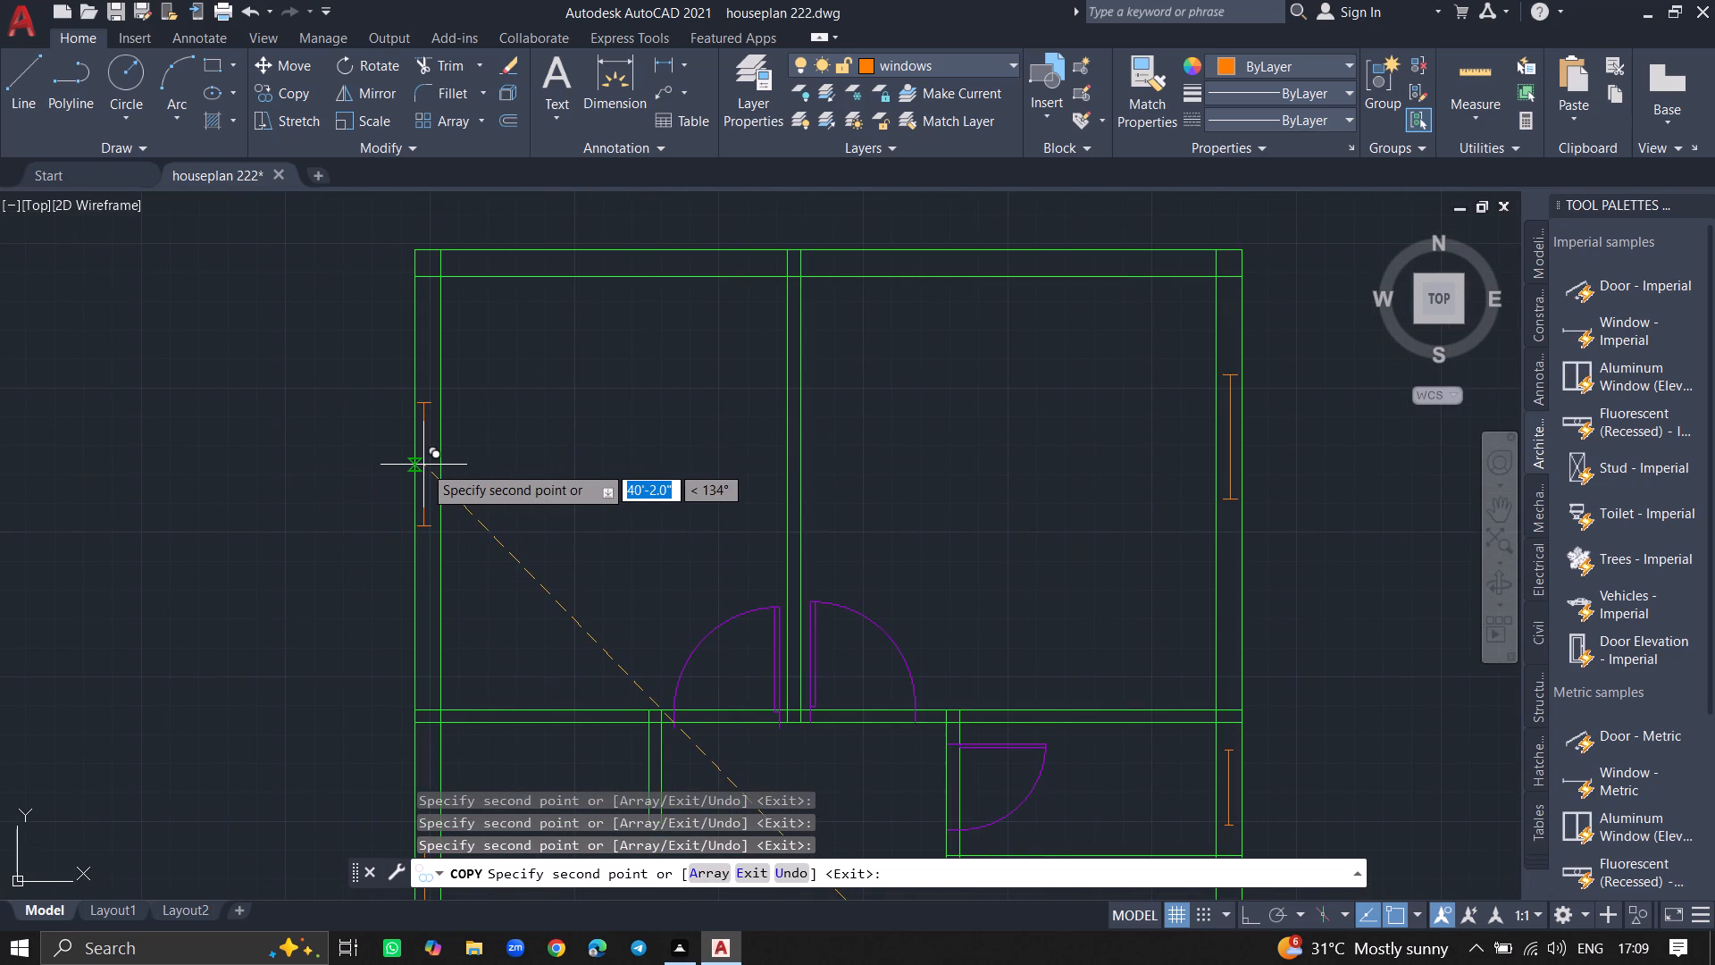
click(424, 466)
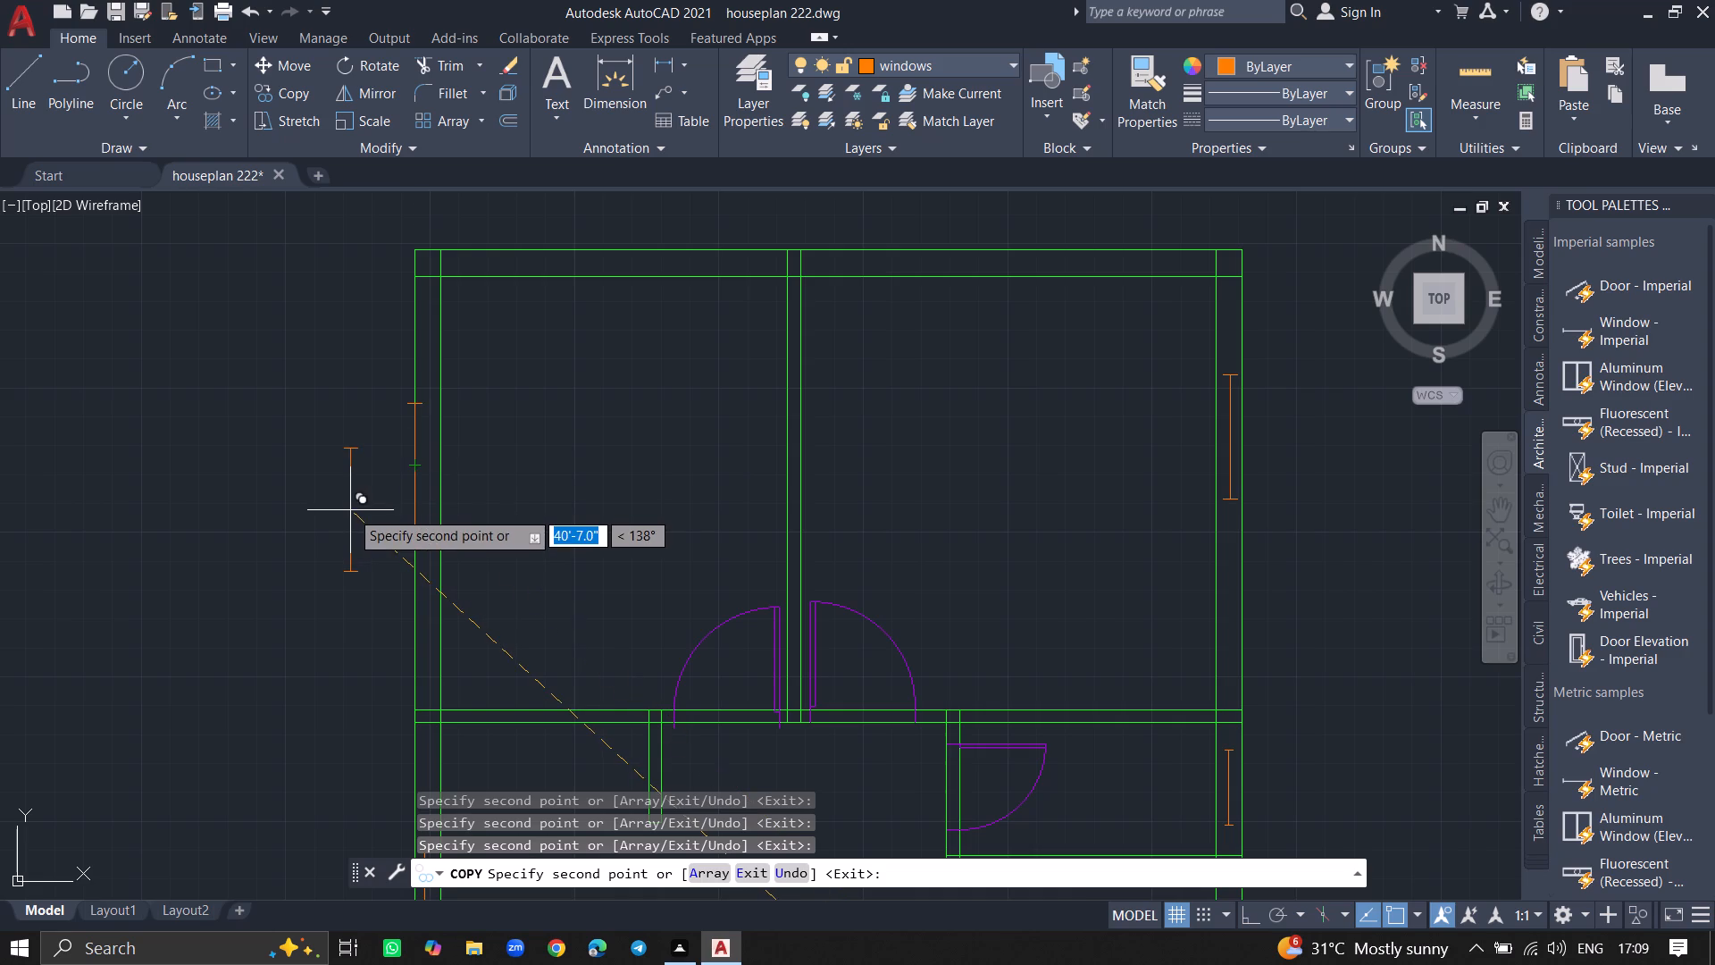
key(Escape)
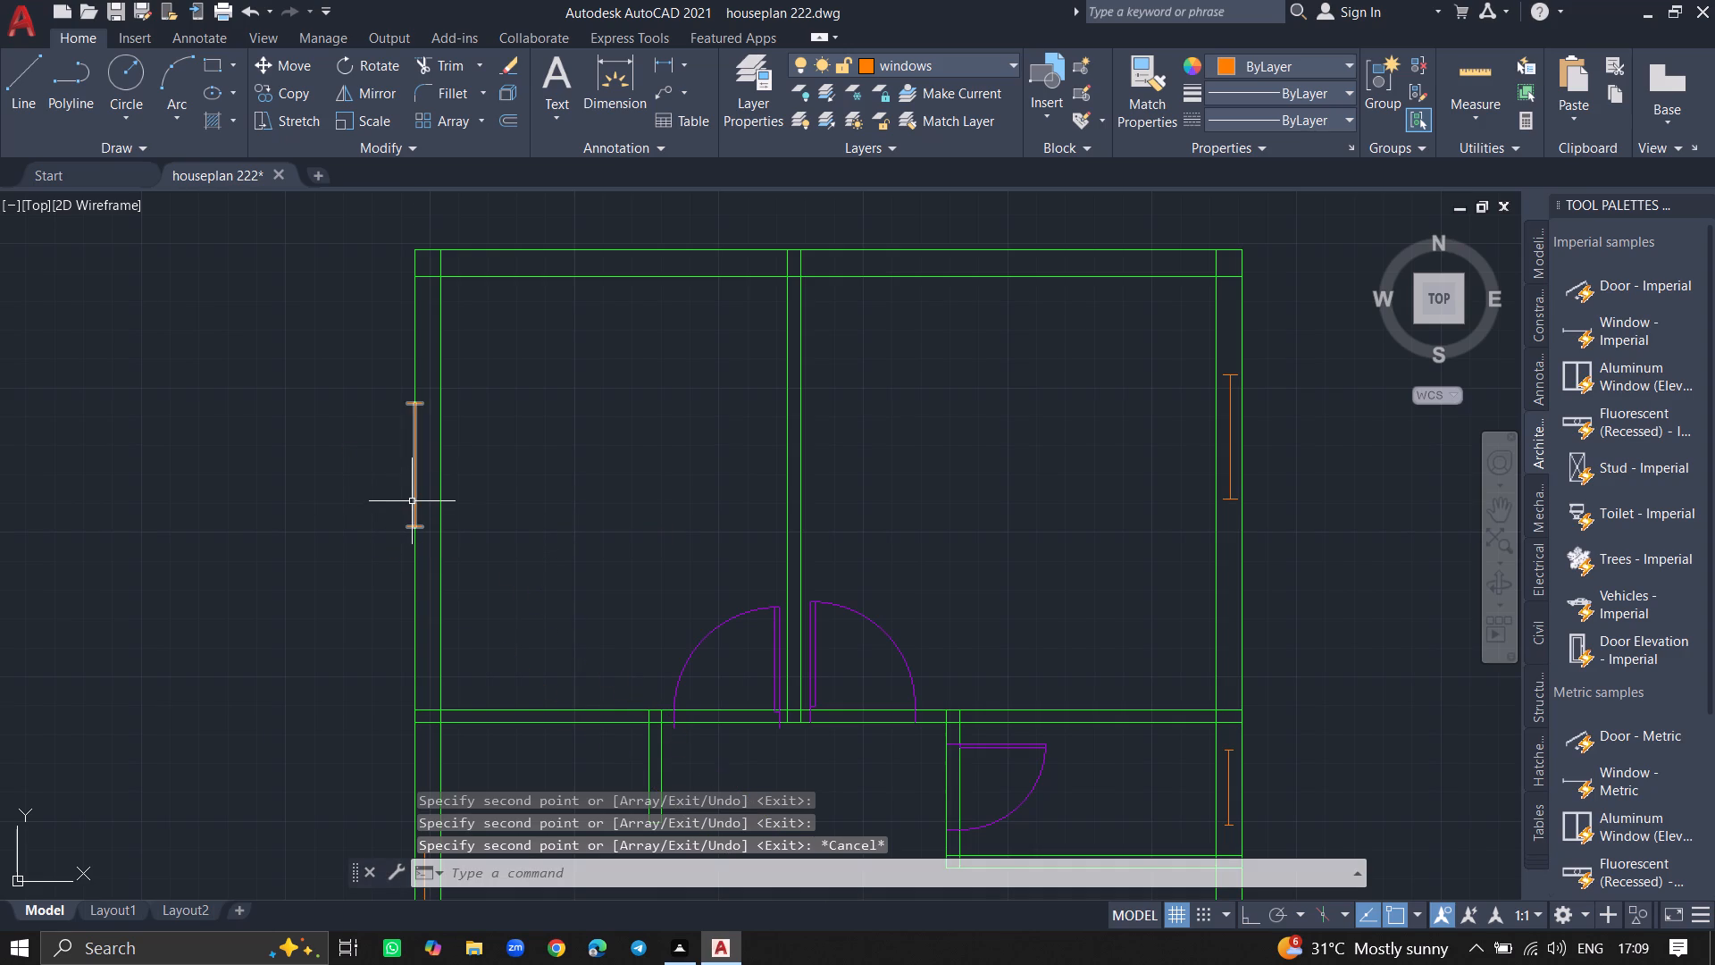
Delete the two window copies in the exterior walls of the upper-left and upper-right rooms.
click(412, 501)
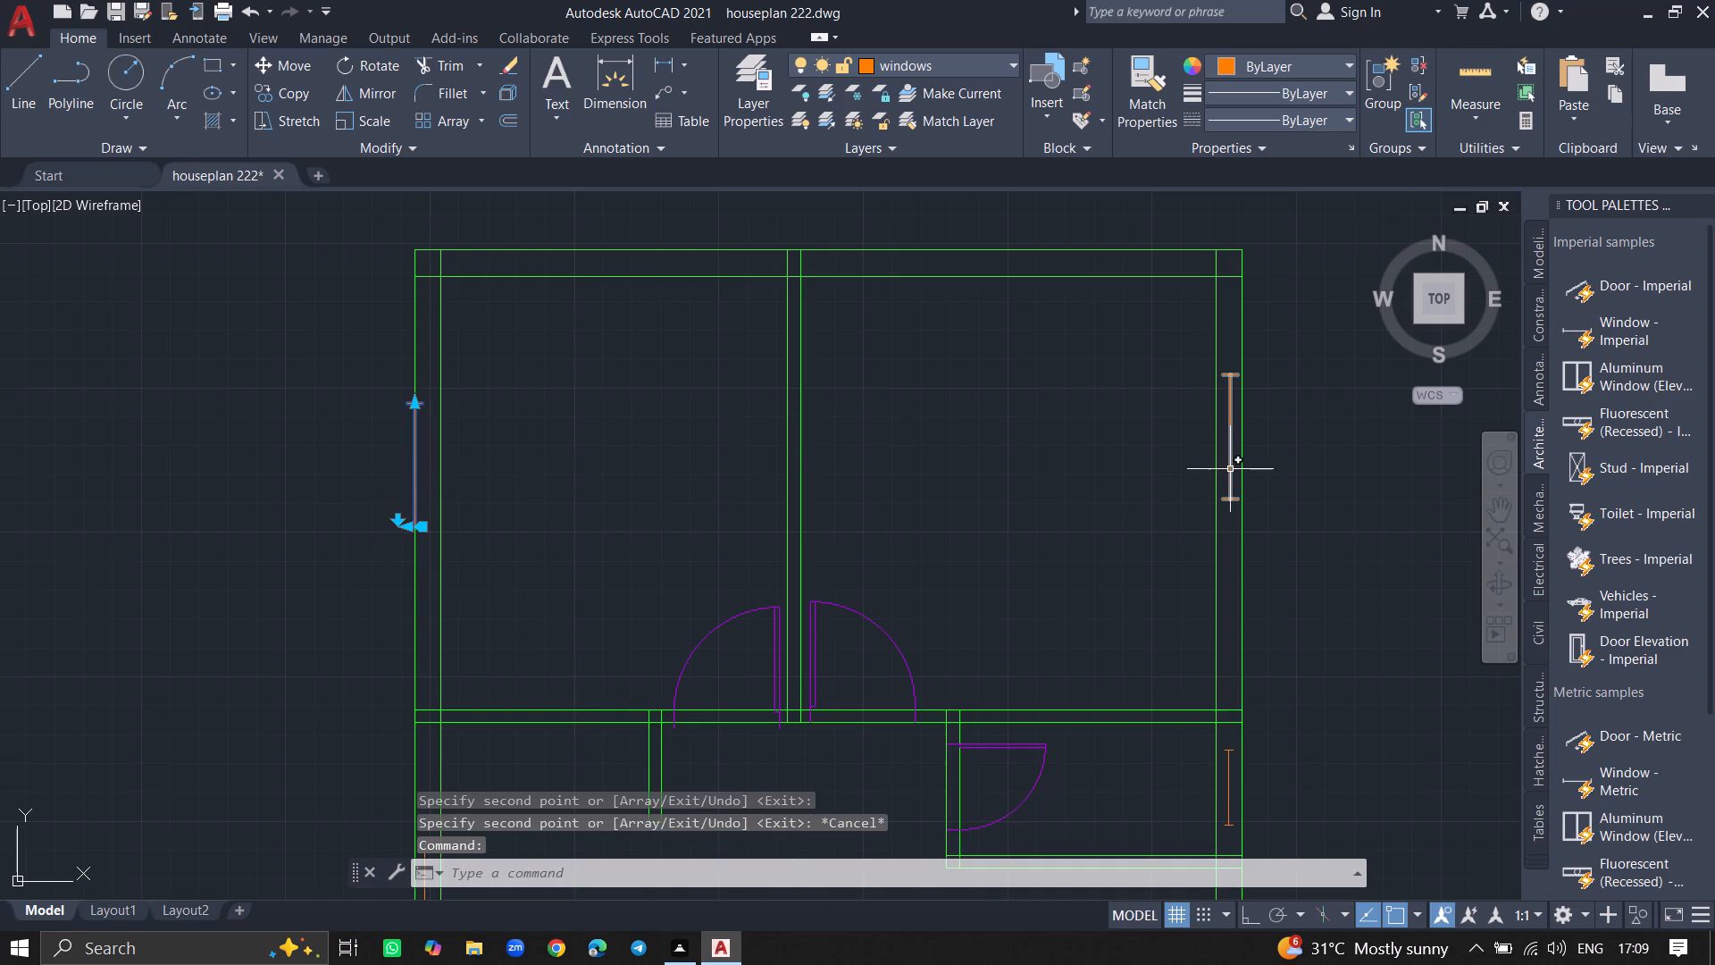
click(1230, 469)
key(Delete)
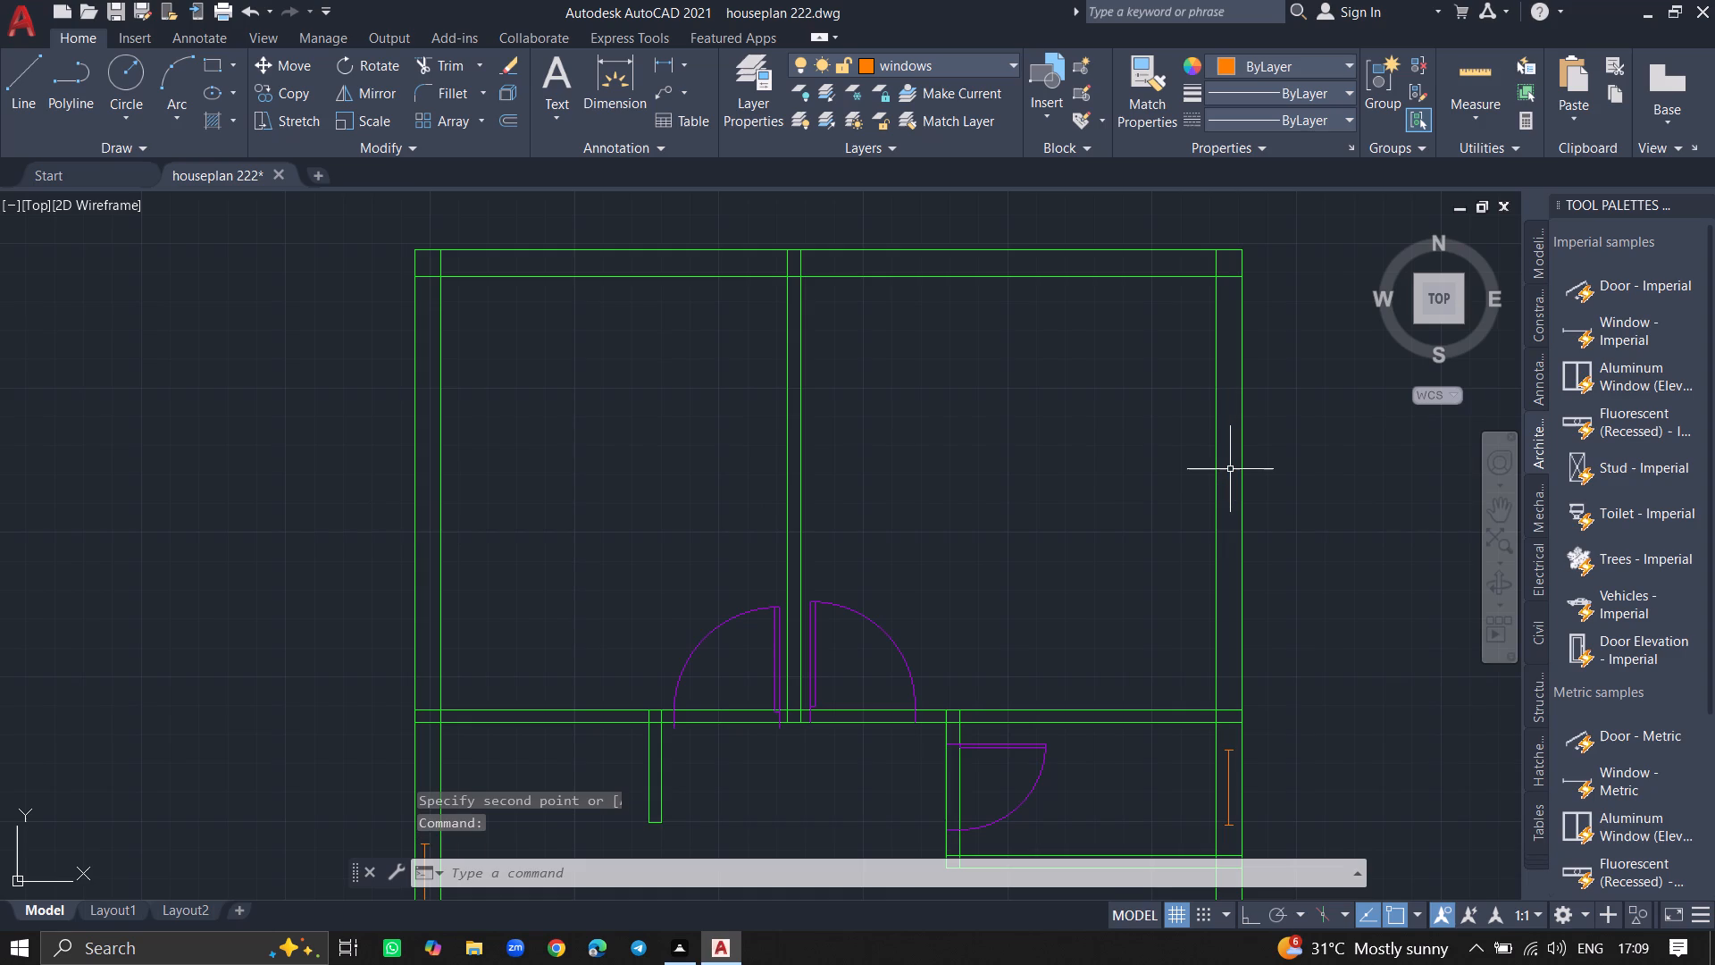
Insert a Window - Imperial block inside the upper-left room.
click(1665, 325)
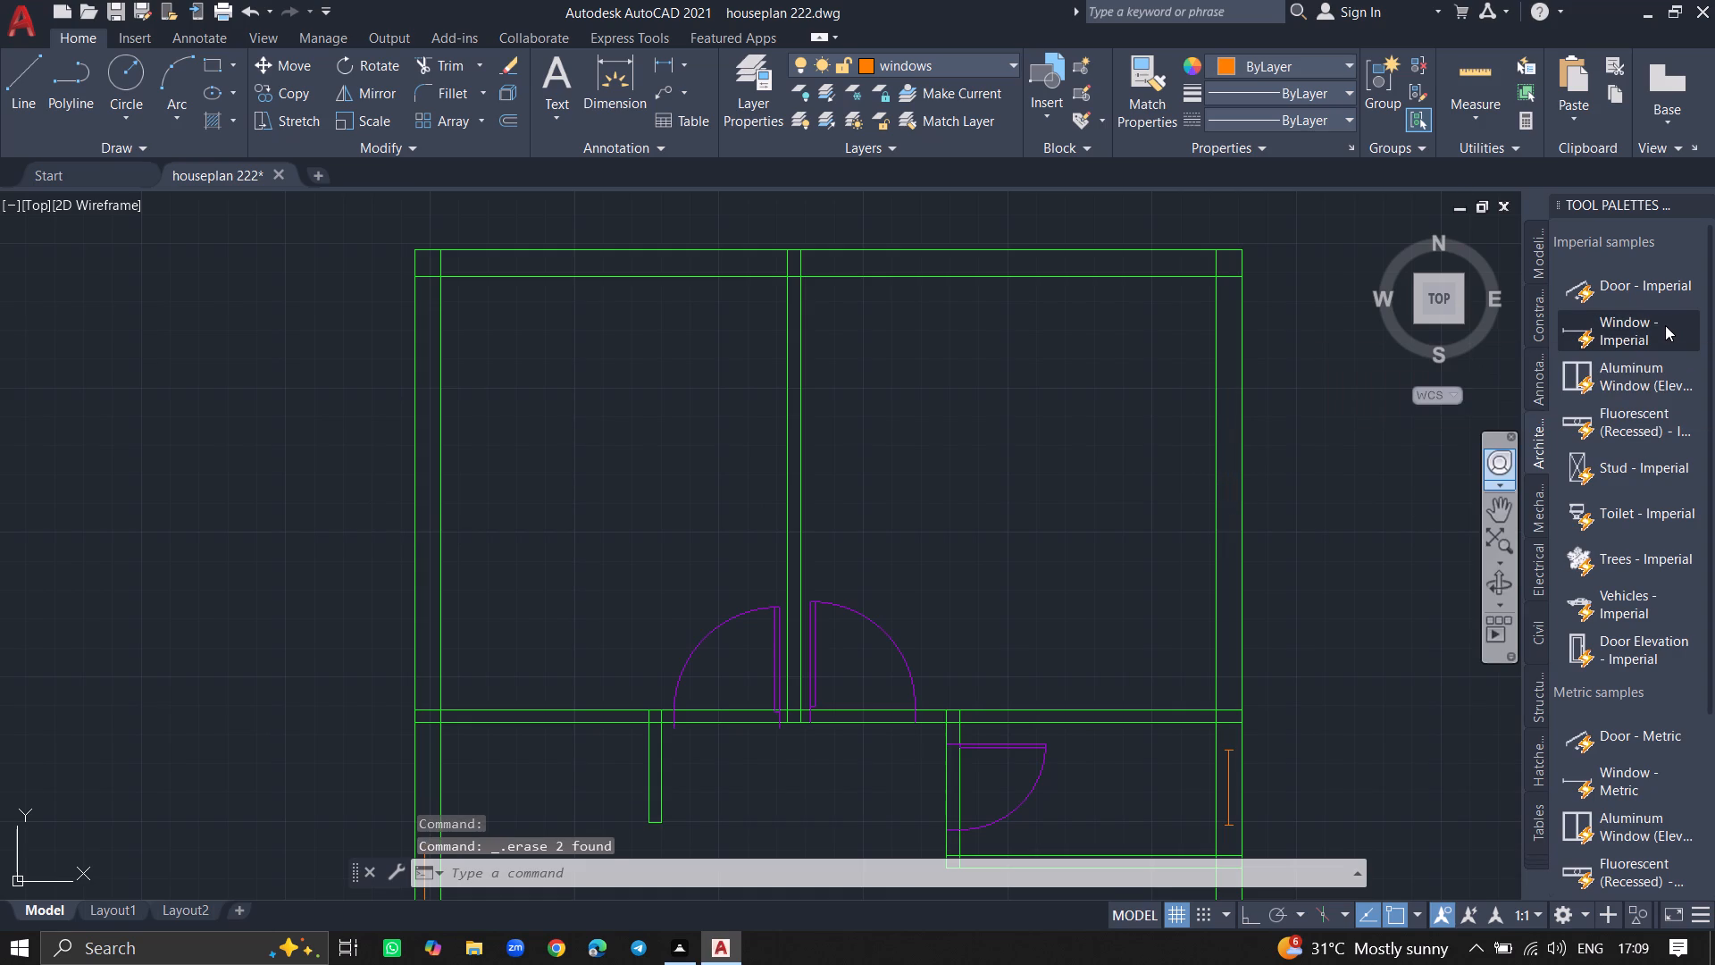
click(559, 497)
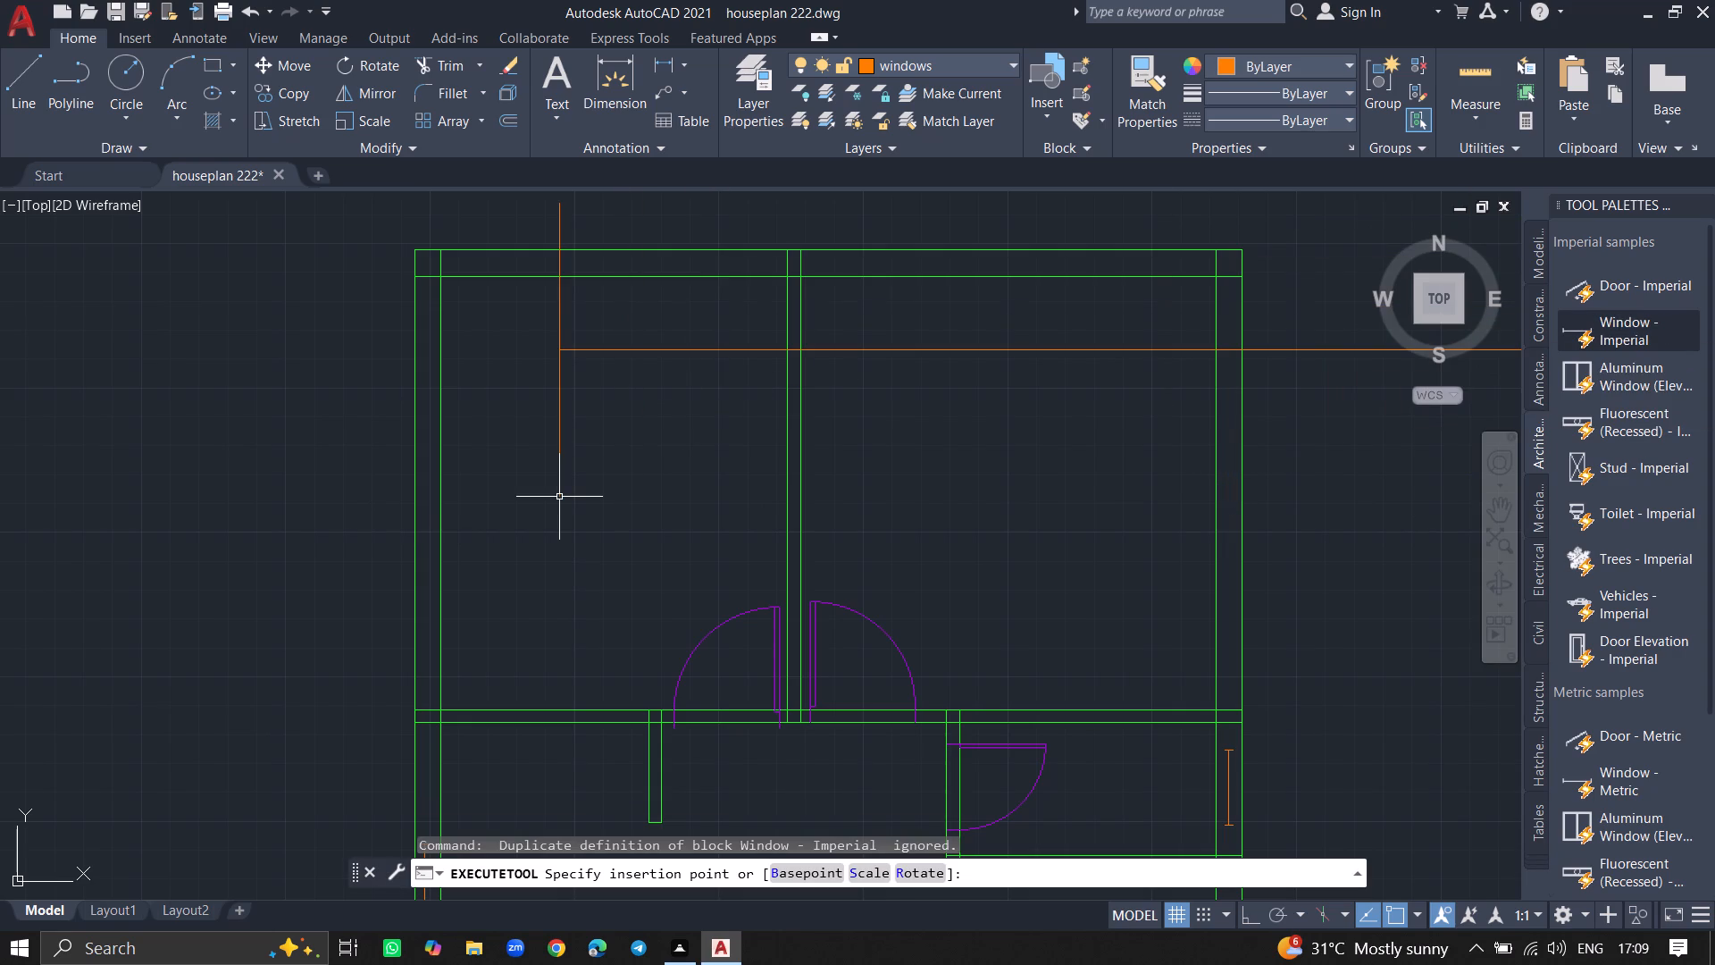
Scale the new window down from a base point on its line near its left end, to roughly the nearby door's width.
click(592, 345)
click(594, 357)
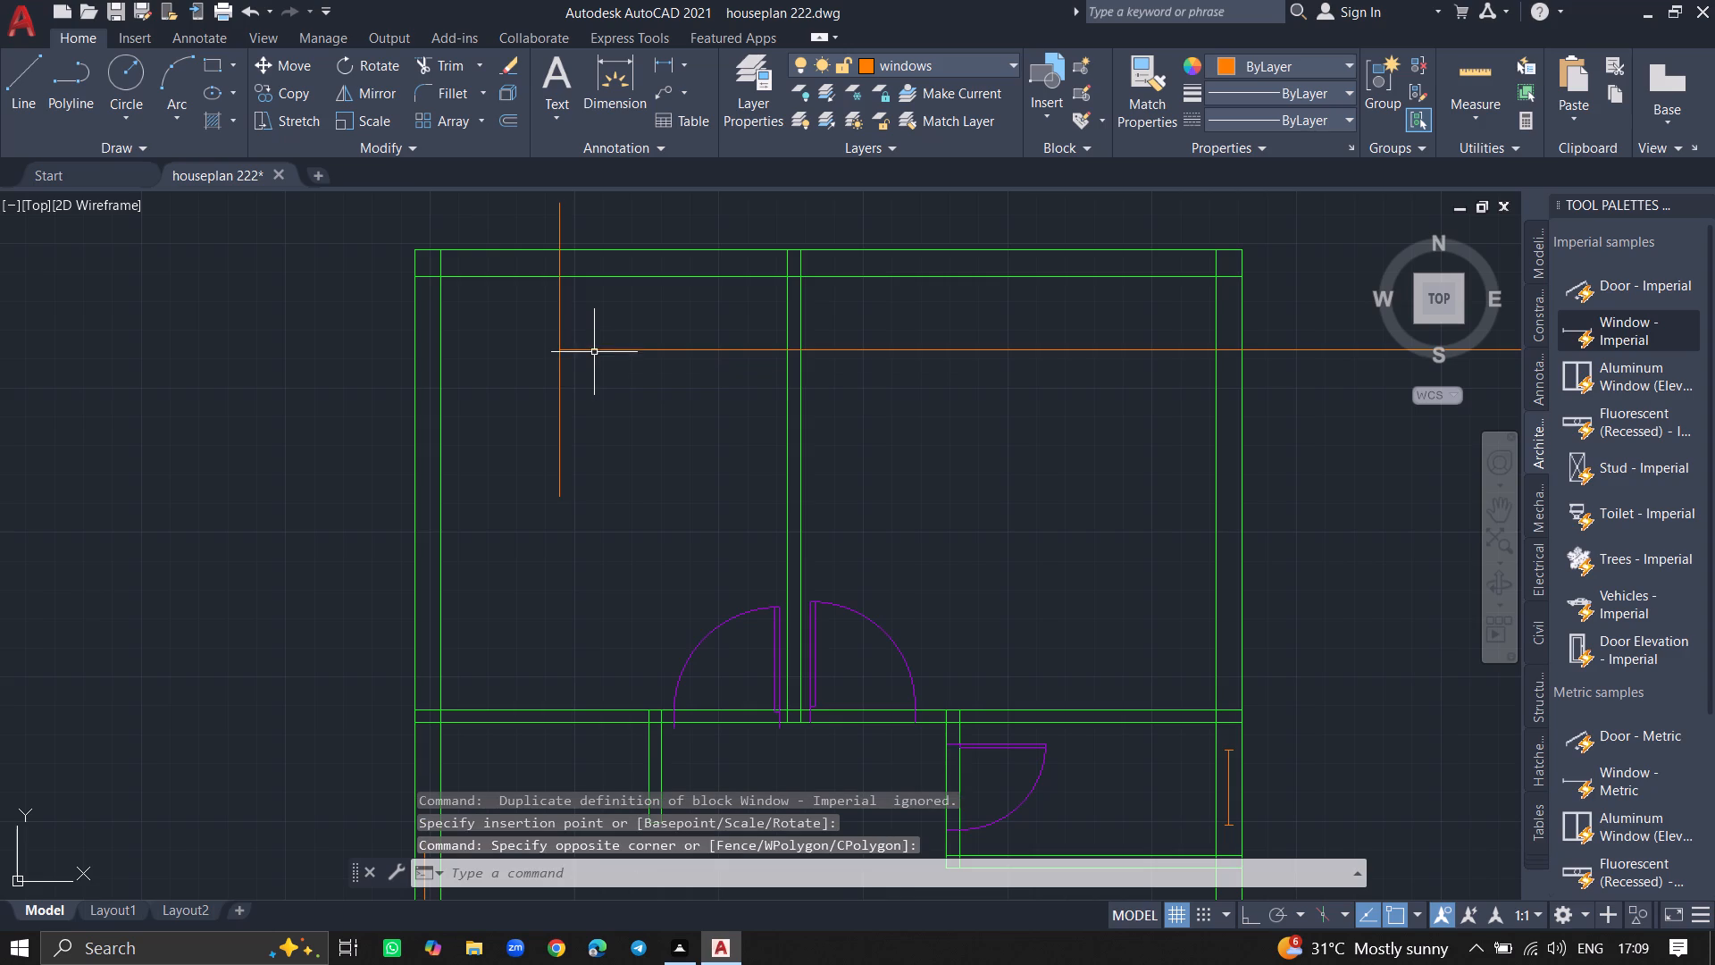
click(594, 348)
text(sc)
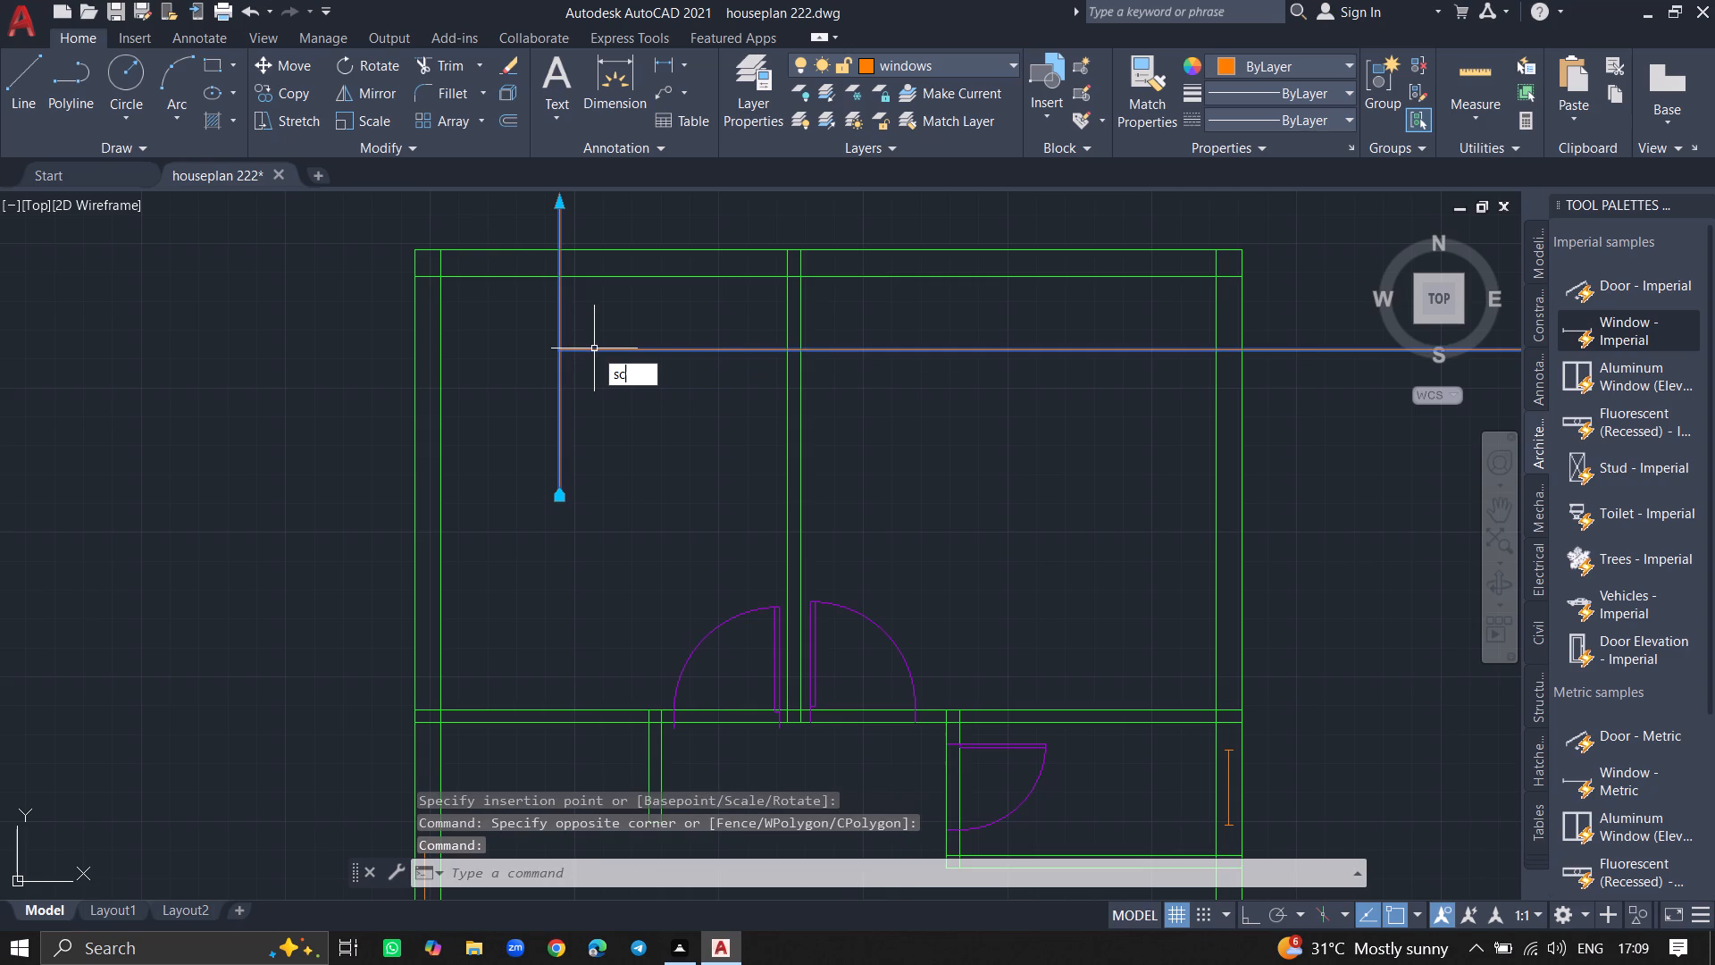
key(Return)
click(594, 348)
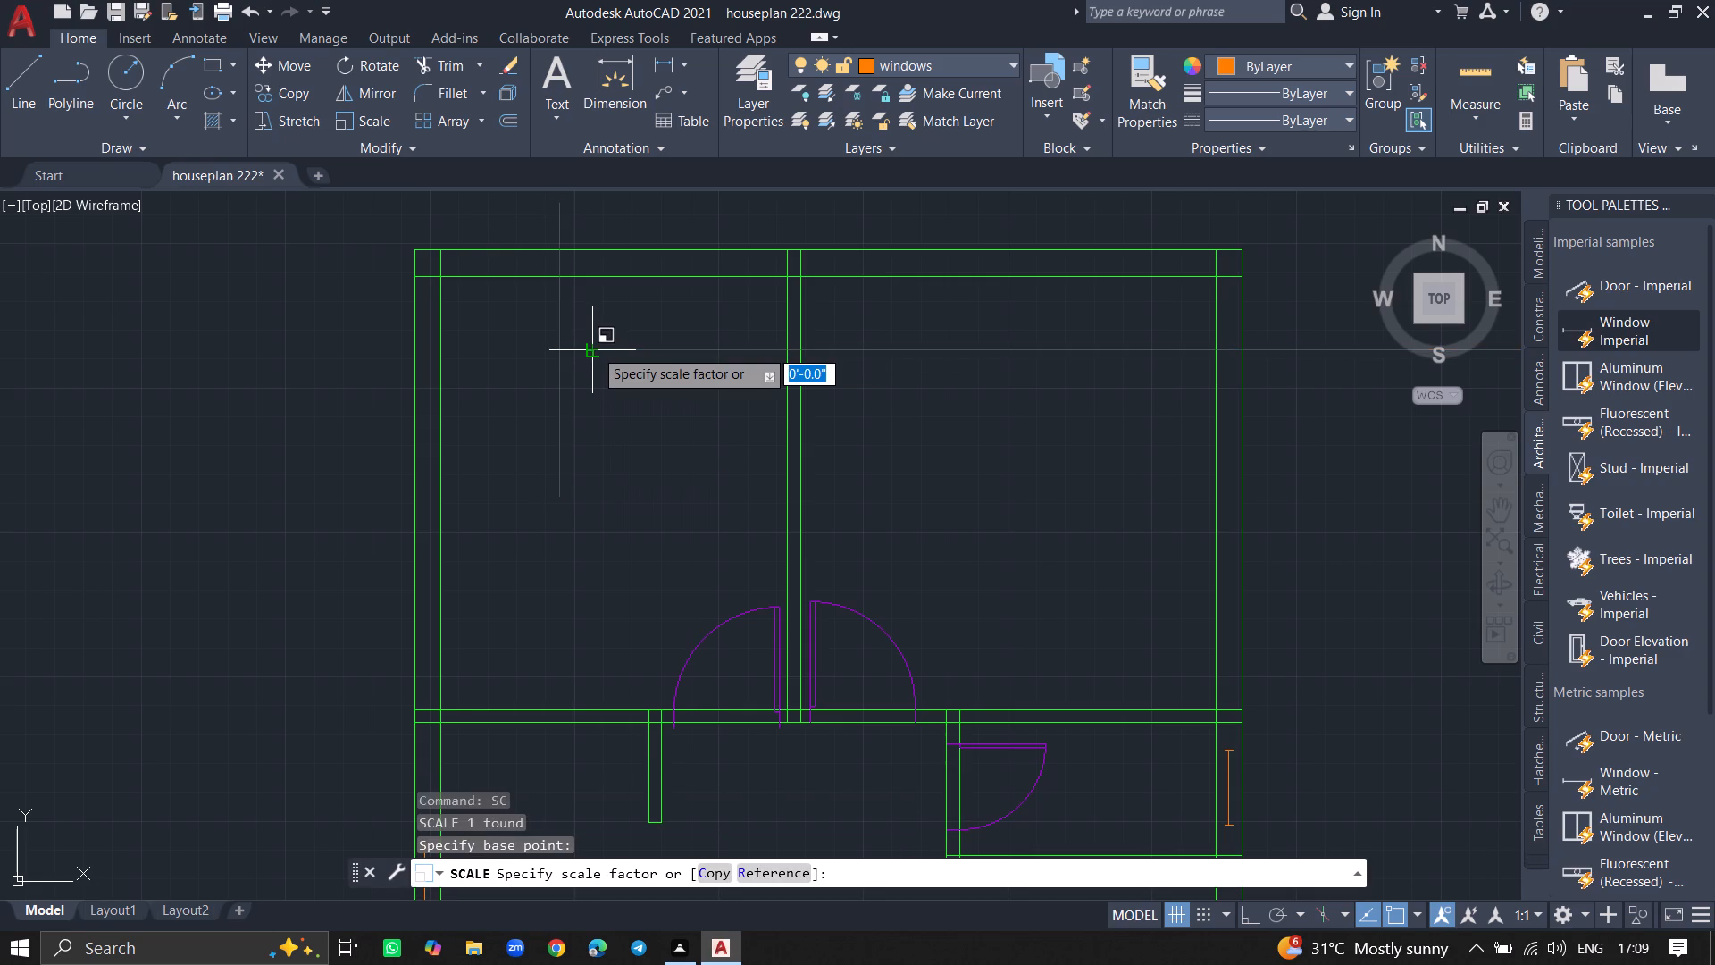
click(542, 371)
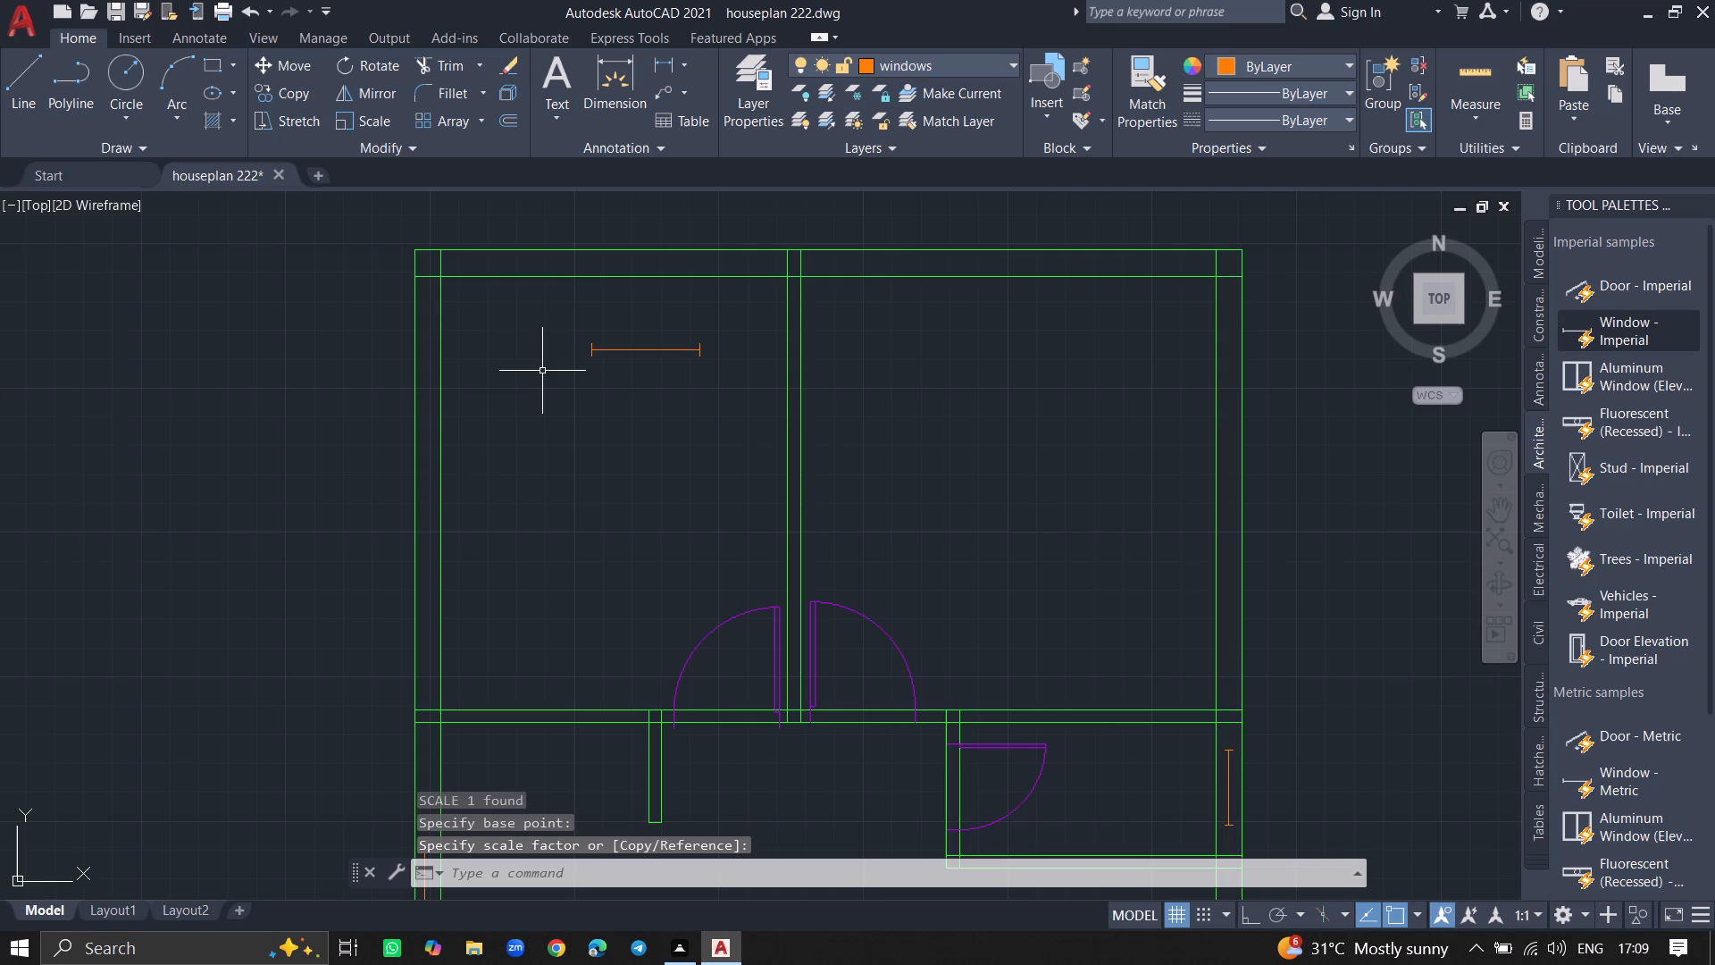
Rotate the scaled window in the upper-left room 90° to vertical with Ortho on.
click(606, 351)
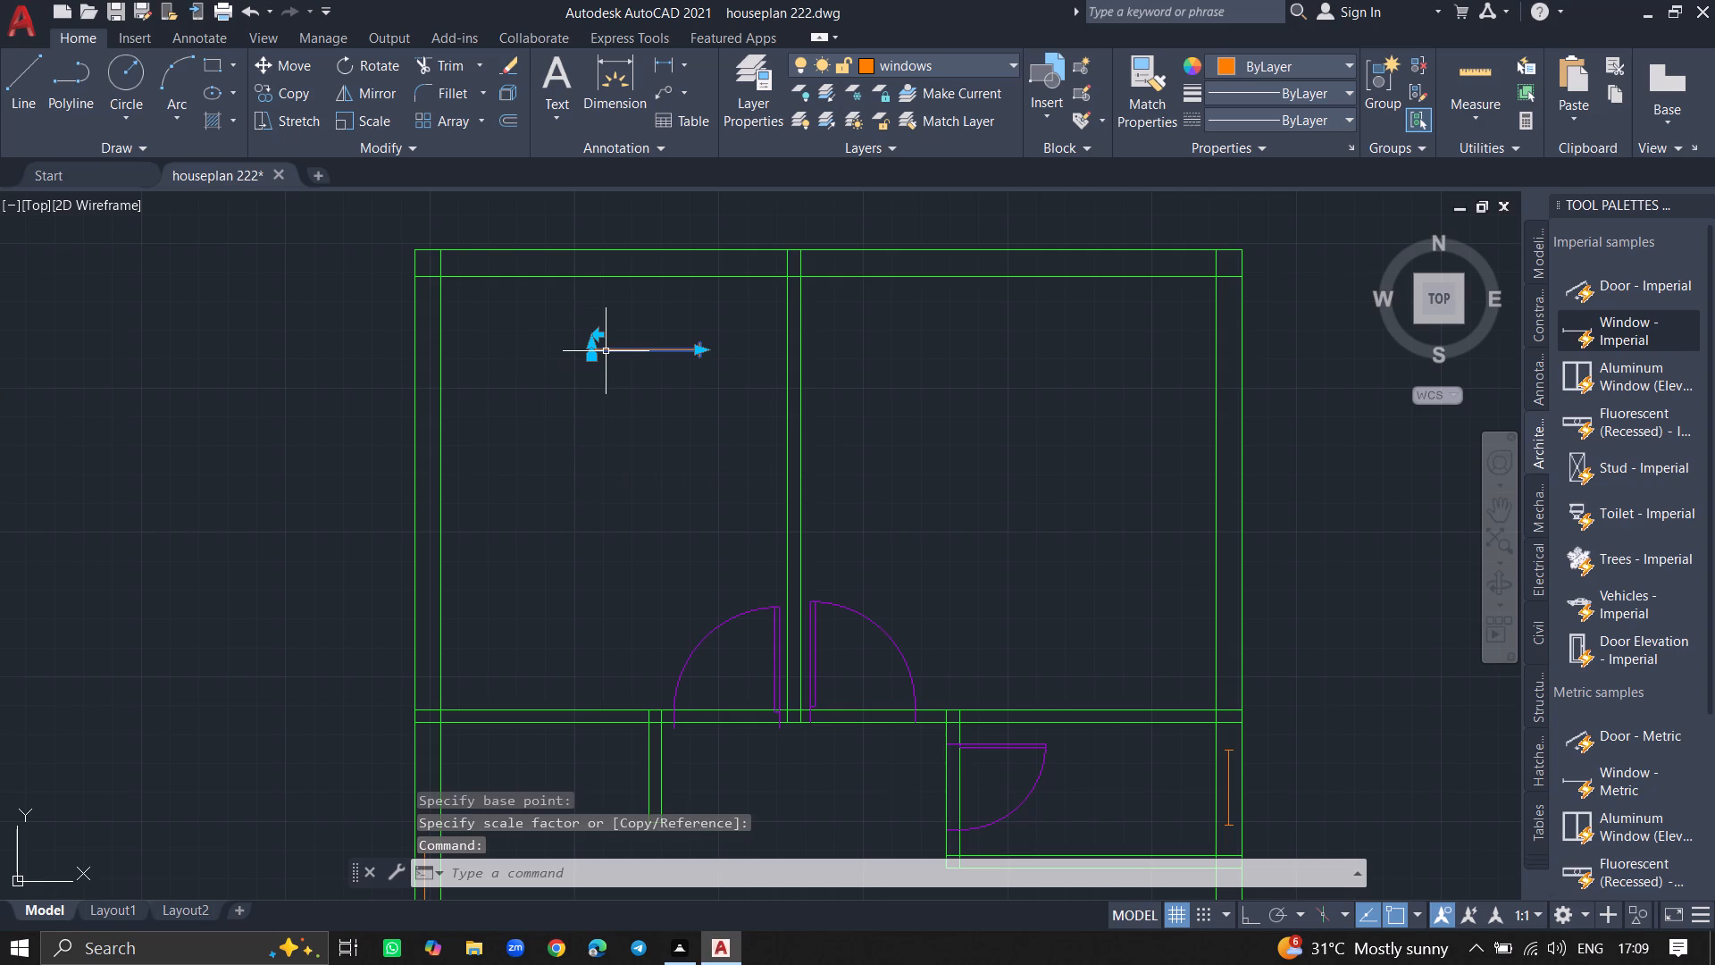
text(rotate)
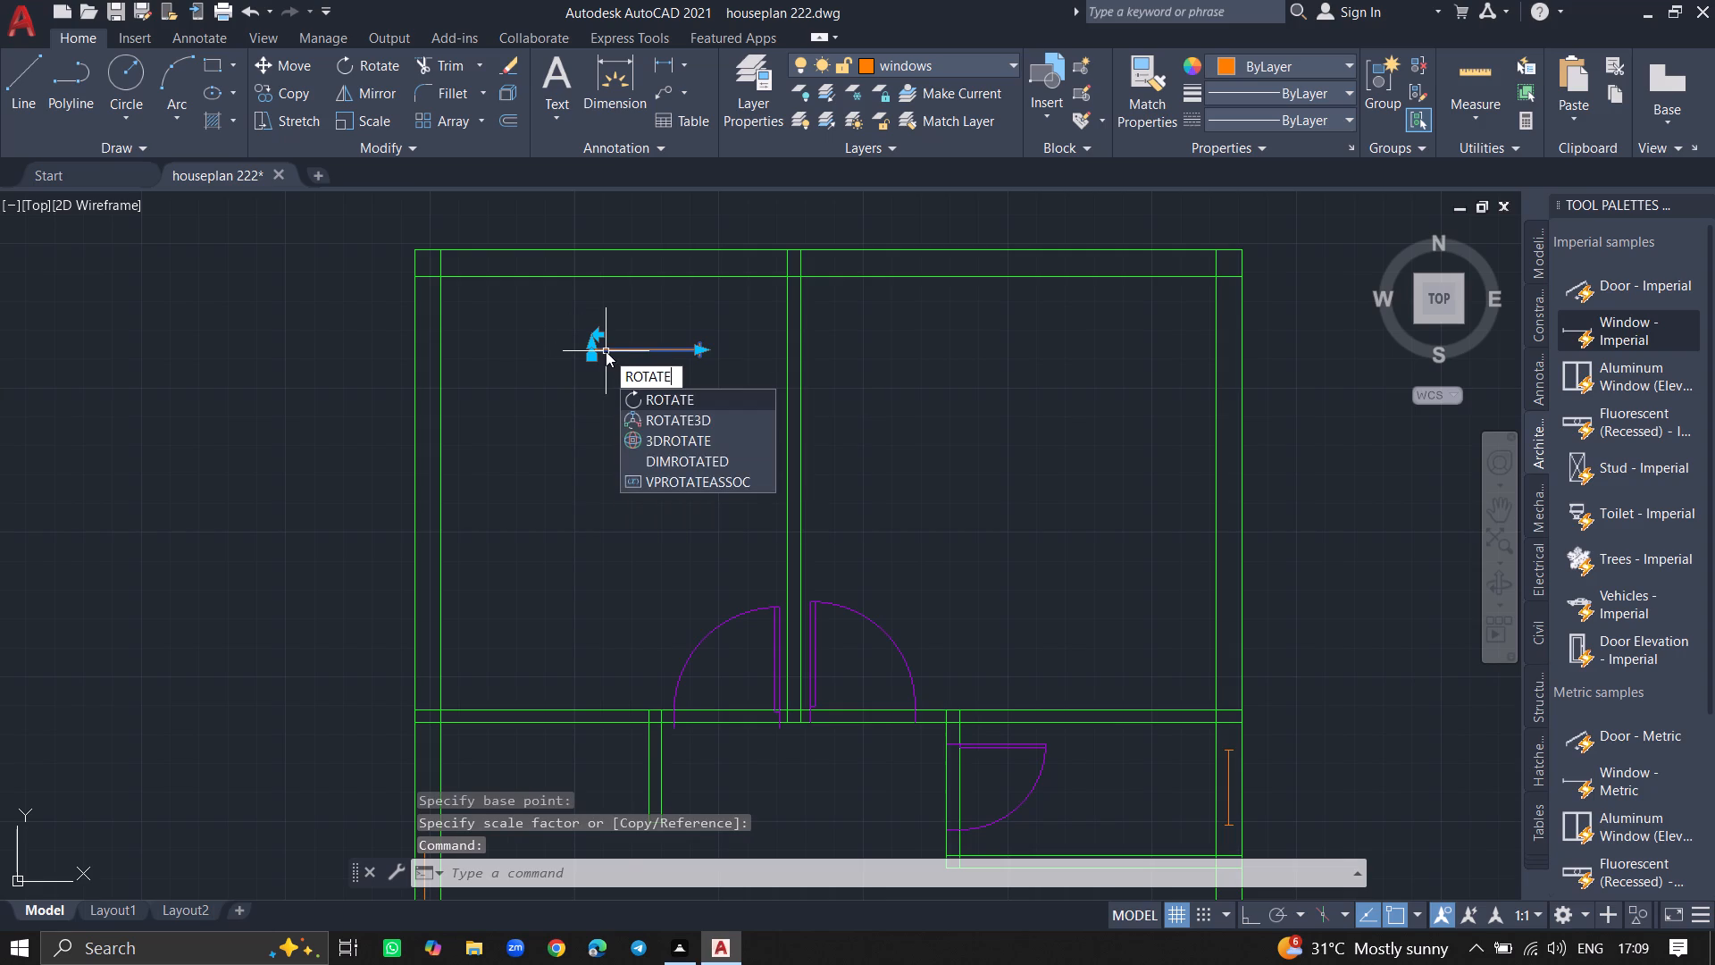
key(Return)
click(606, 351)
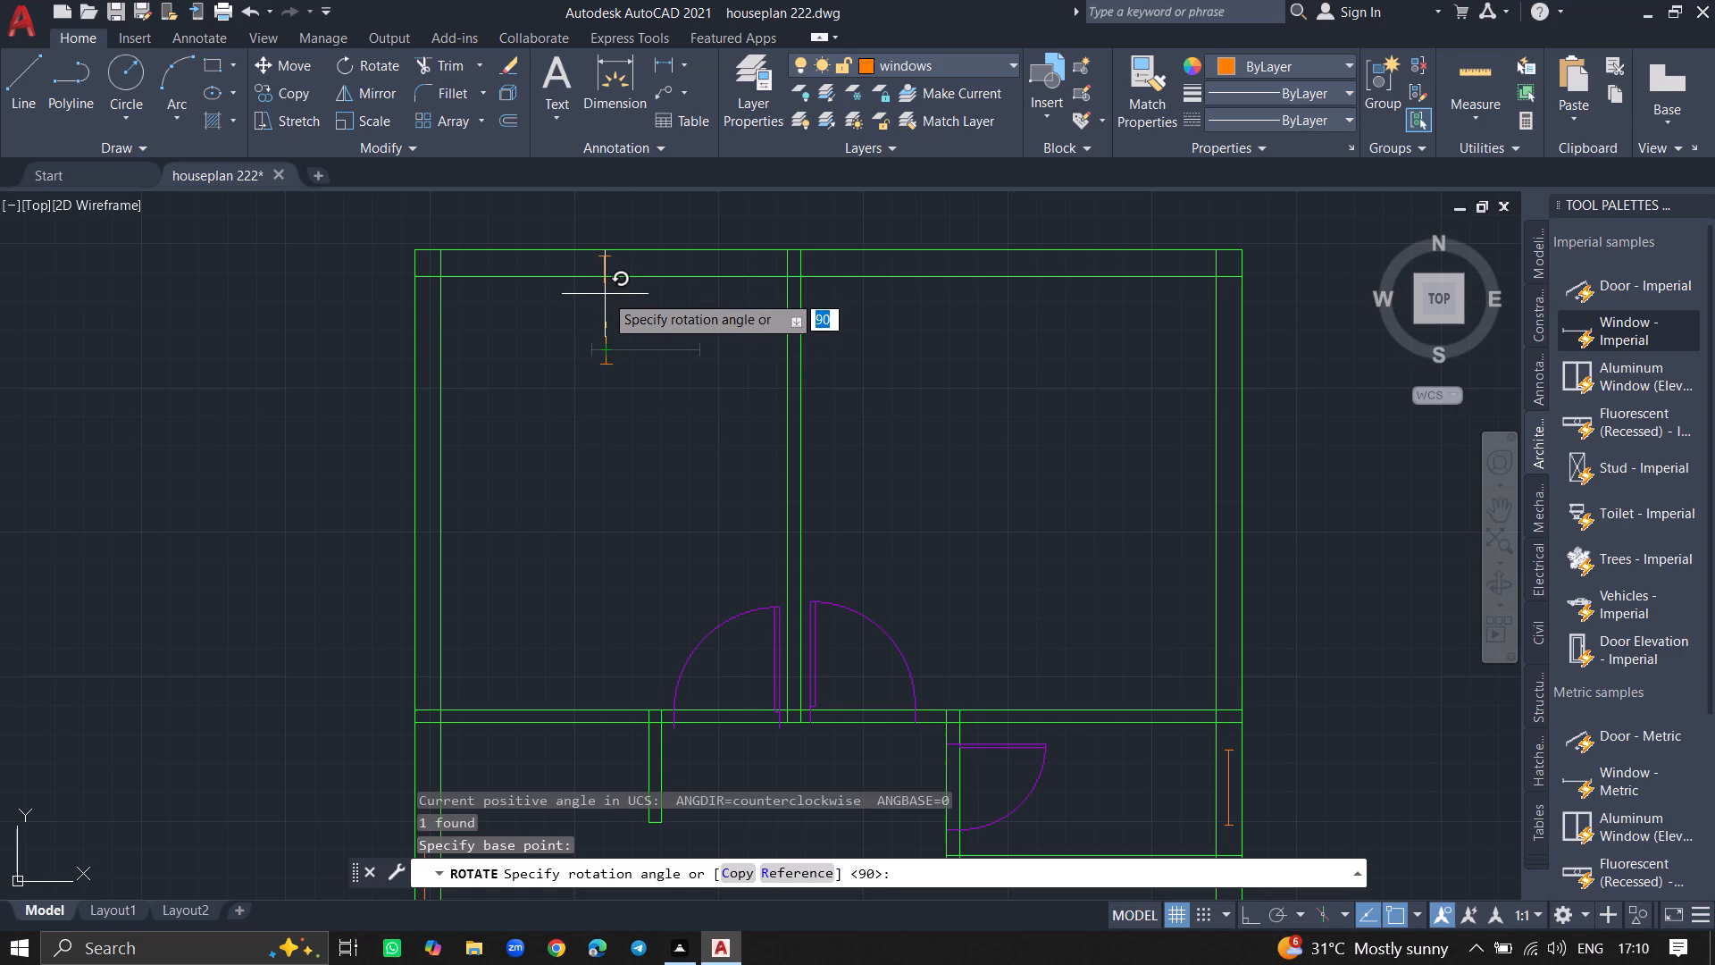
key(F8)
click(605, 294)
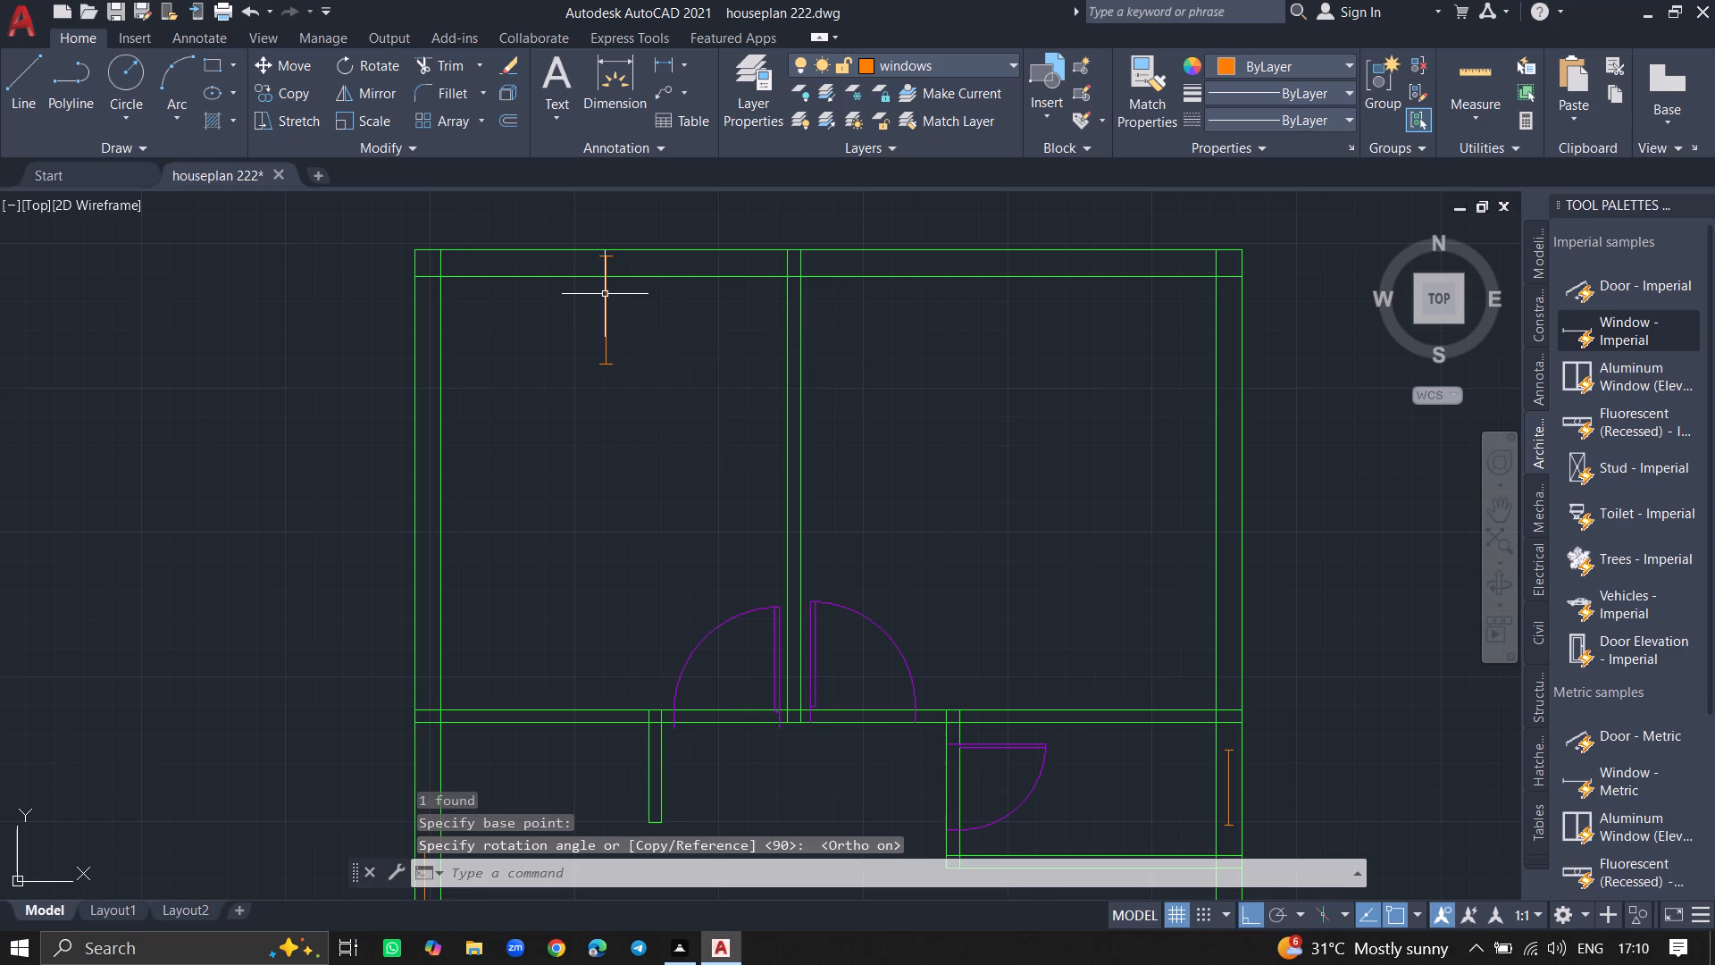
With Ortho off, move the vertical window about 7'-8" into the middle of the upper-left room's left exterior wall.
click(605, 294)
text(move)
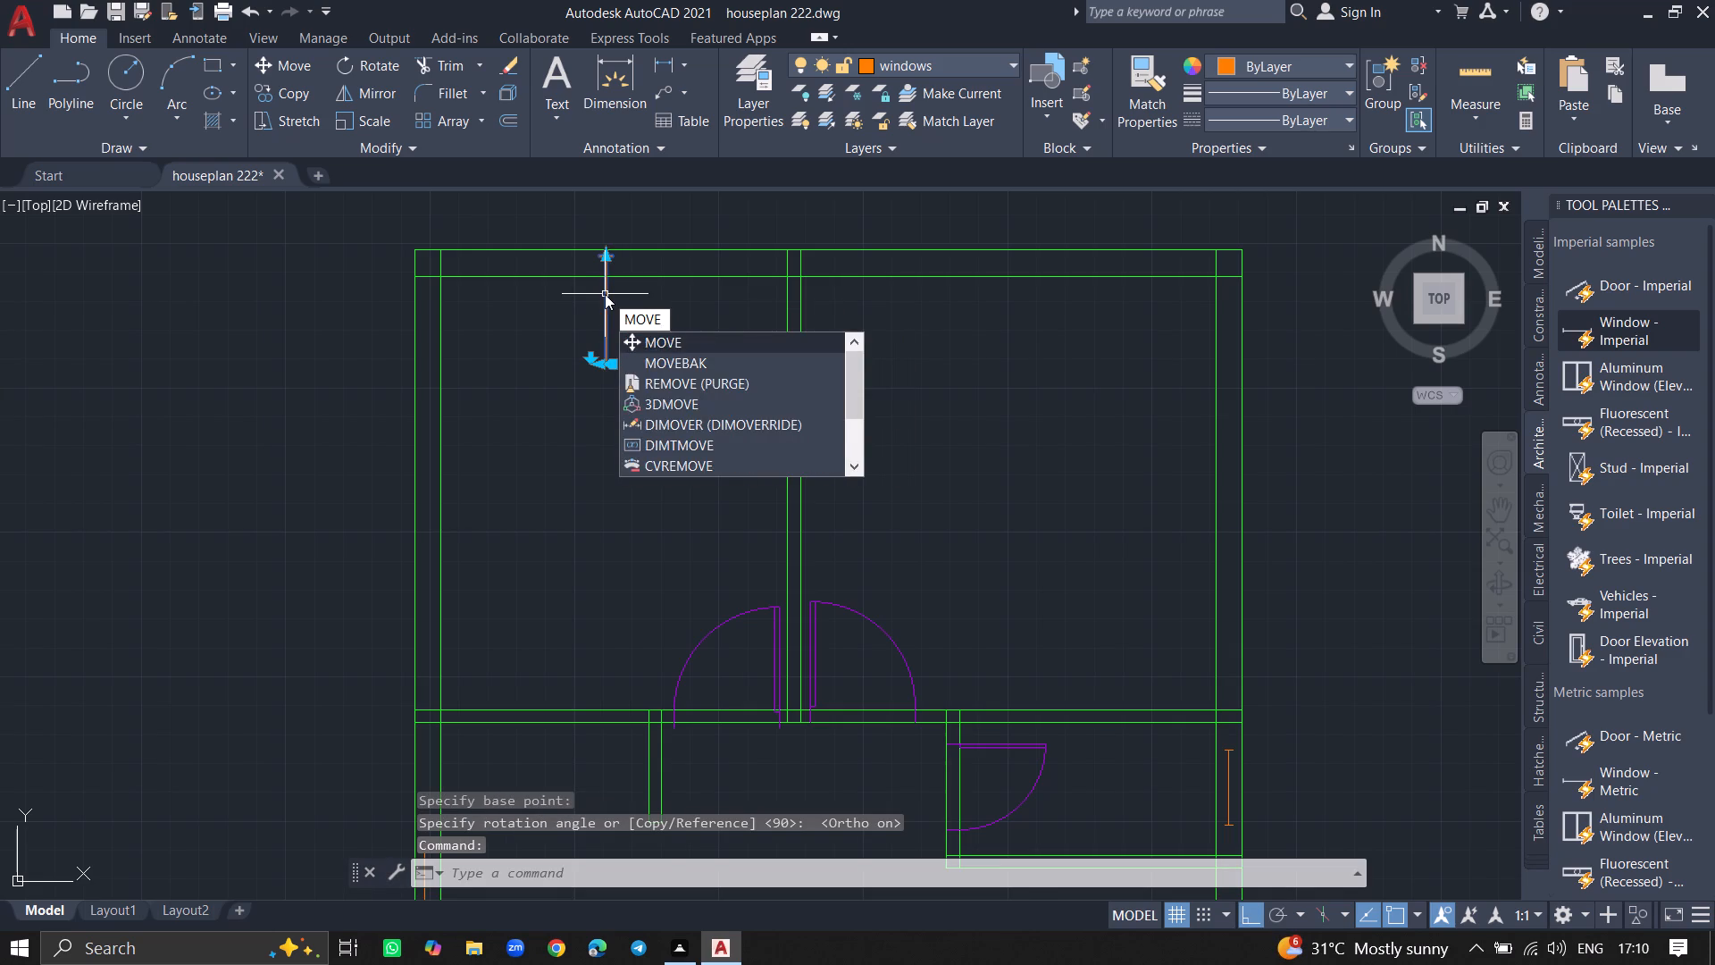
key(Return)
click(605, 294)
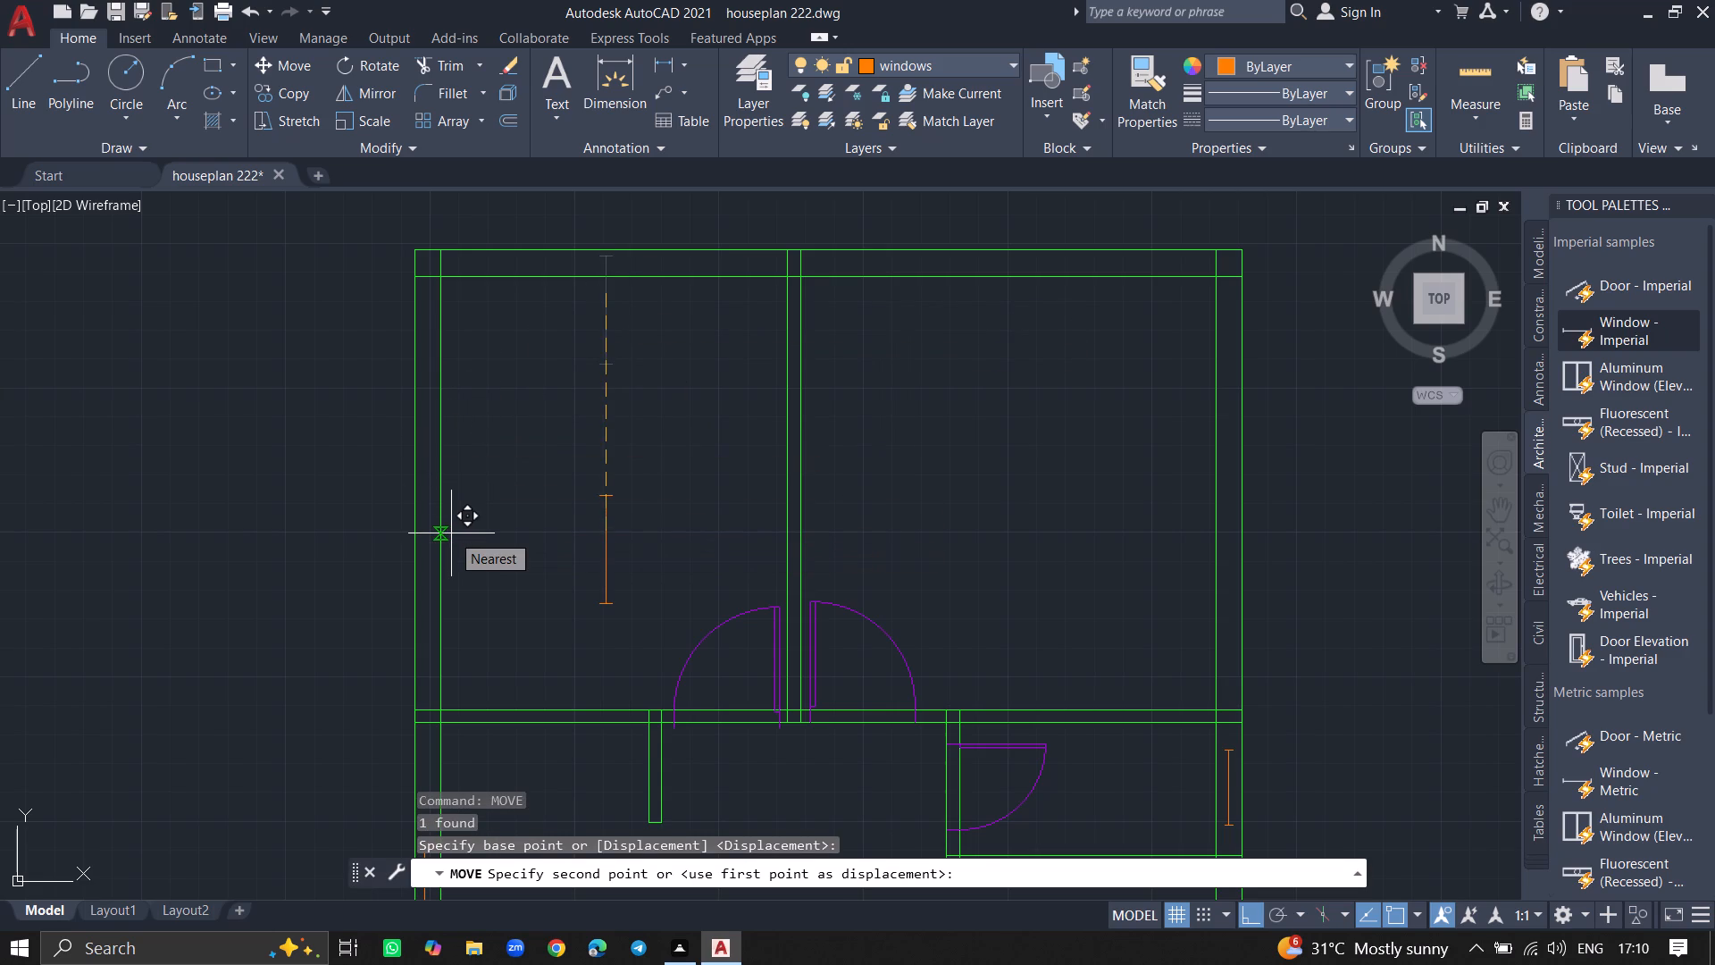
key(F8)
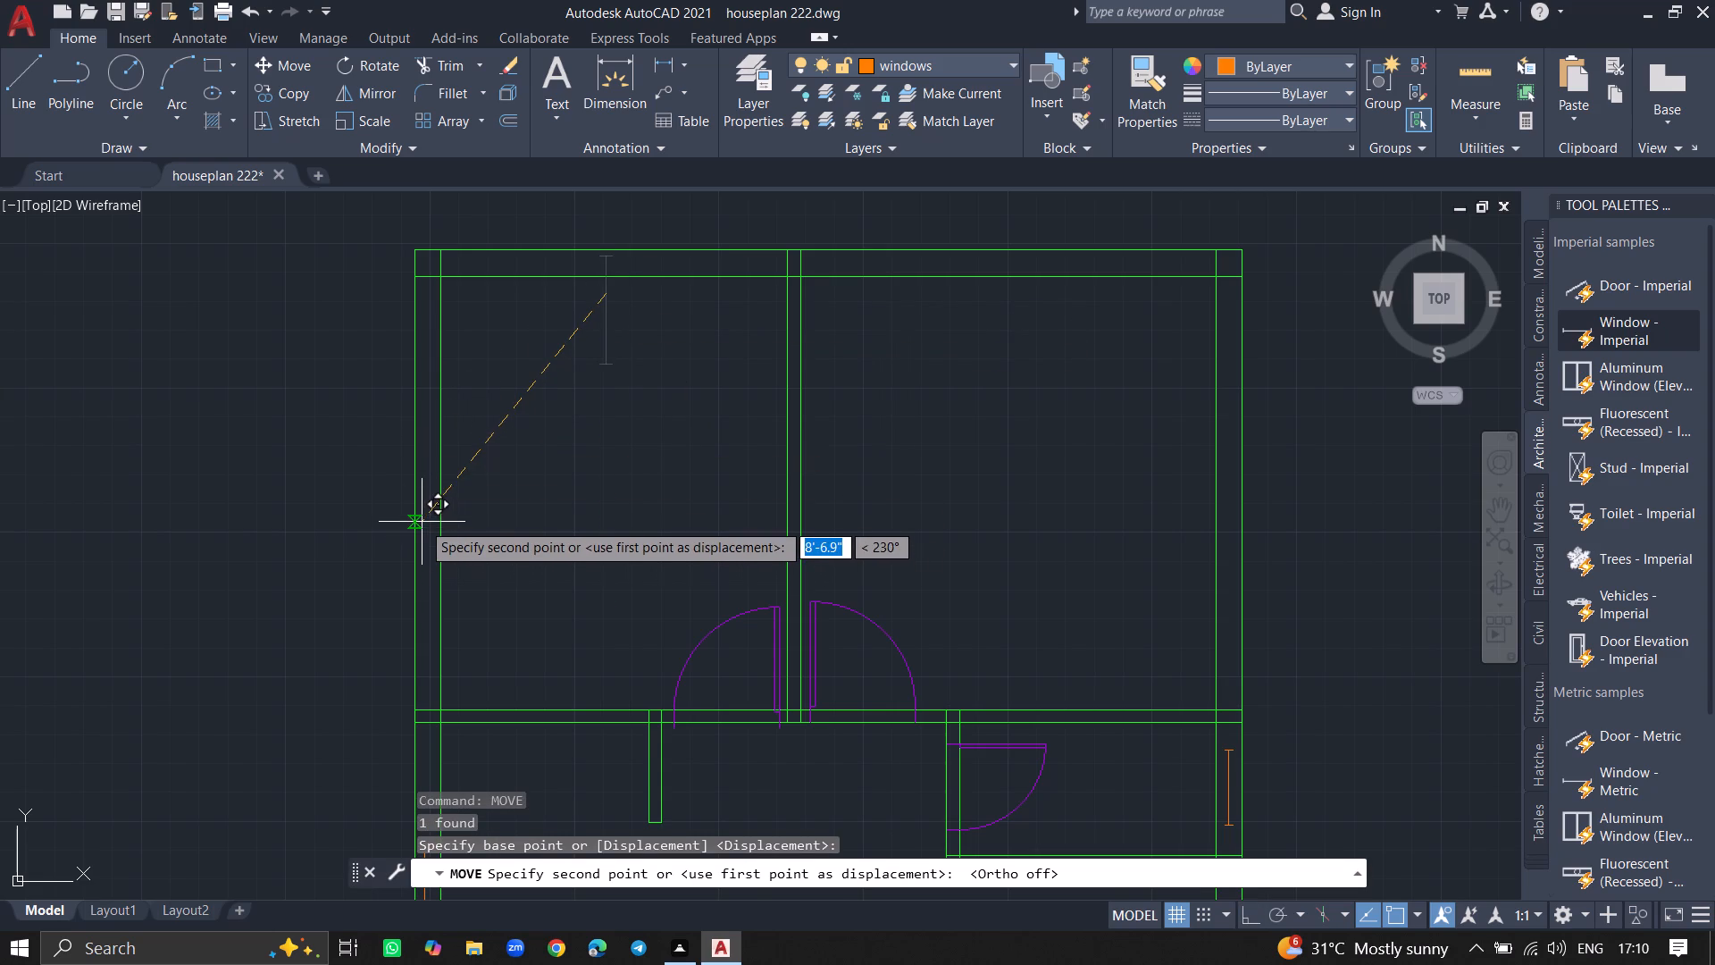
ctrl+scroll(422, 522, up, 1)
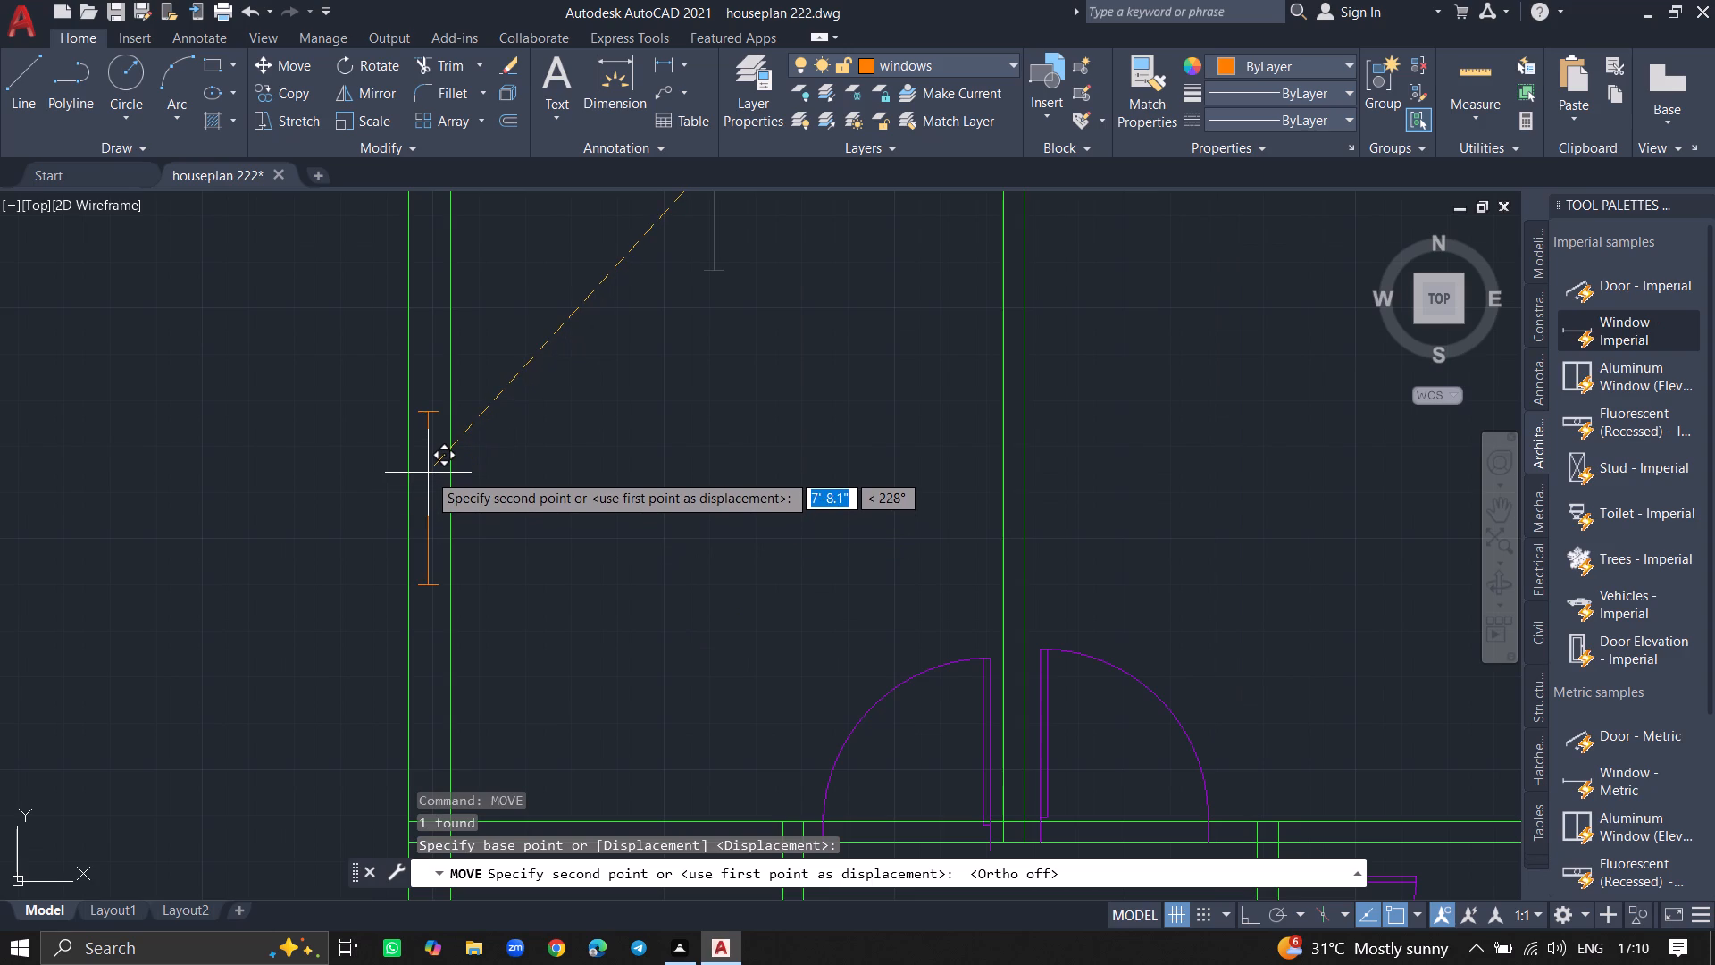
click(428, 474)
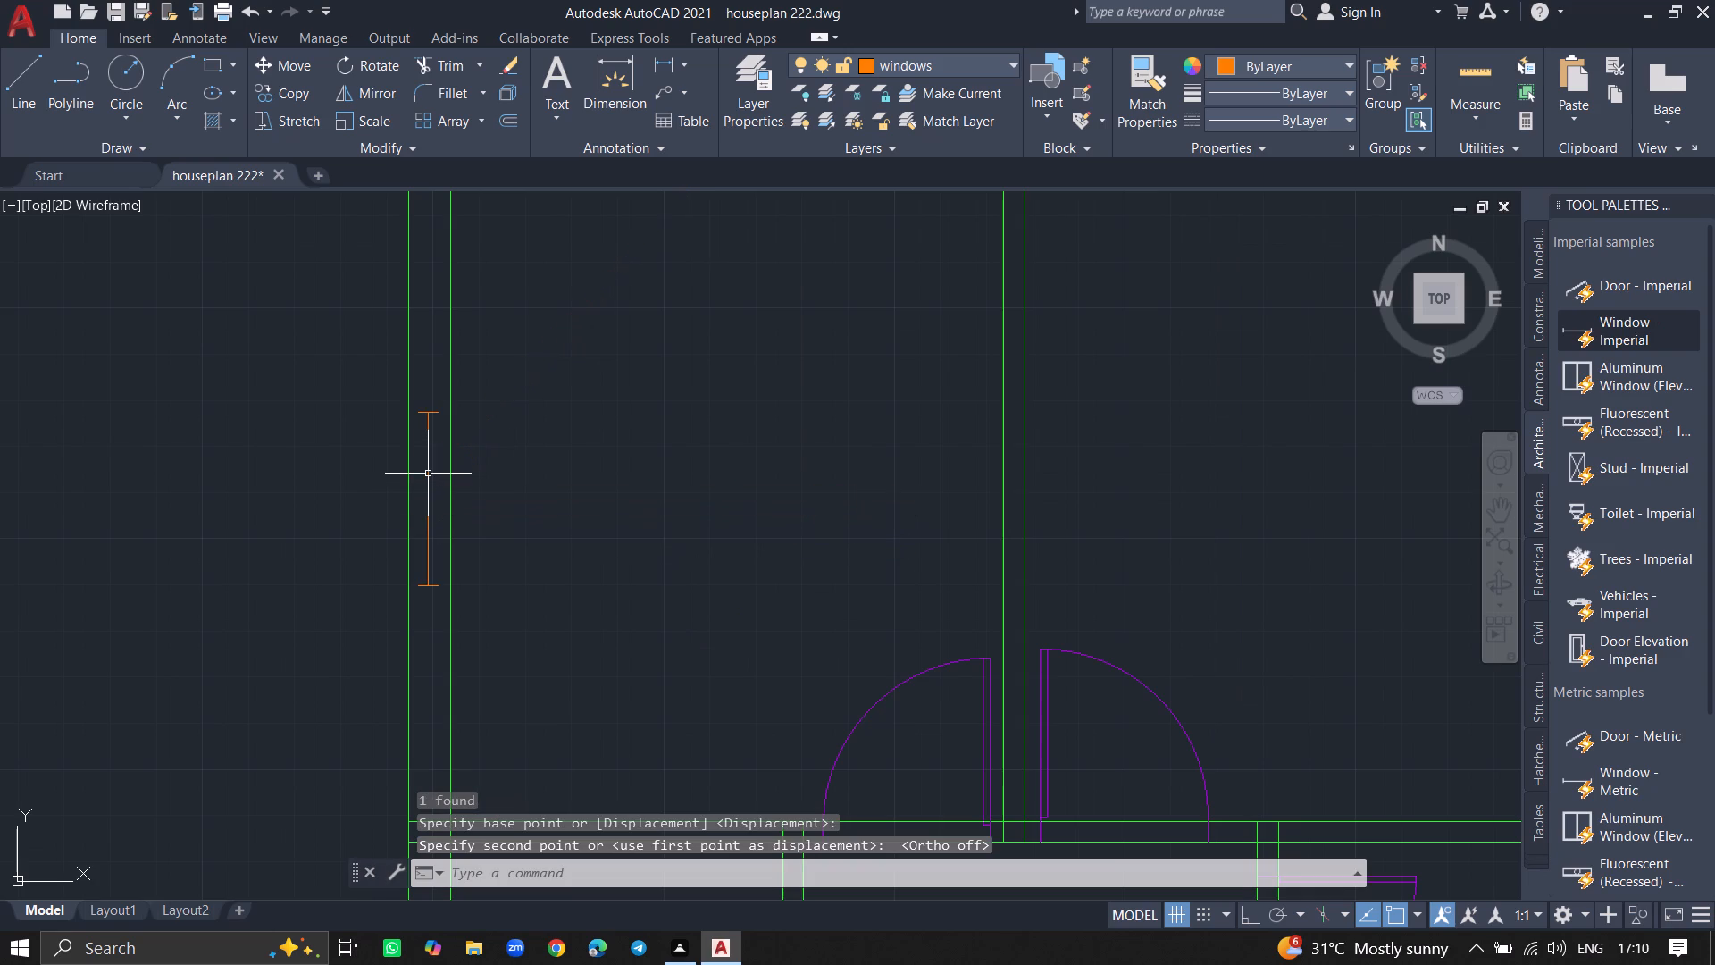
Copy the upper-left room's window straight across, about 23'-3" away, into the right exterior wall of the upper-right room.
ctrl+scroll(498, 486, down, 2)
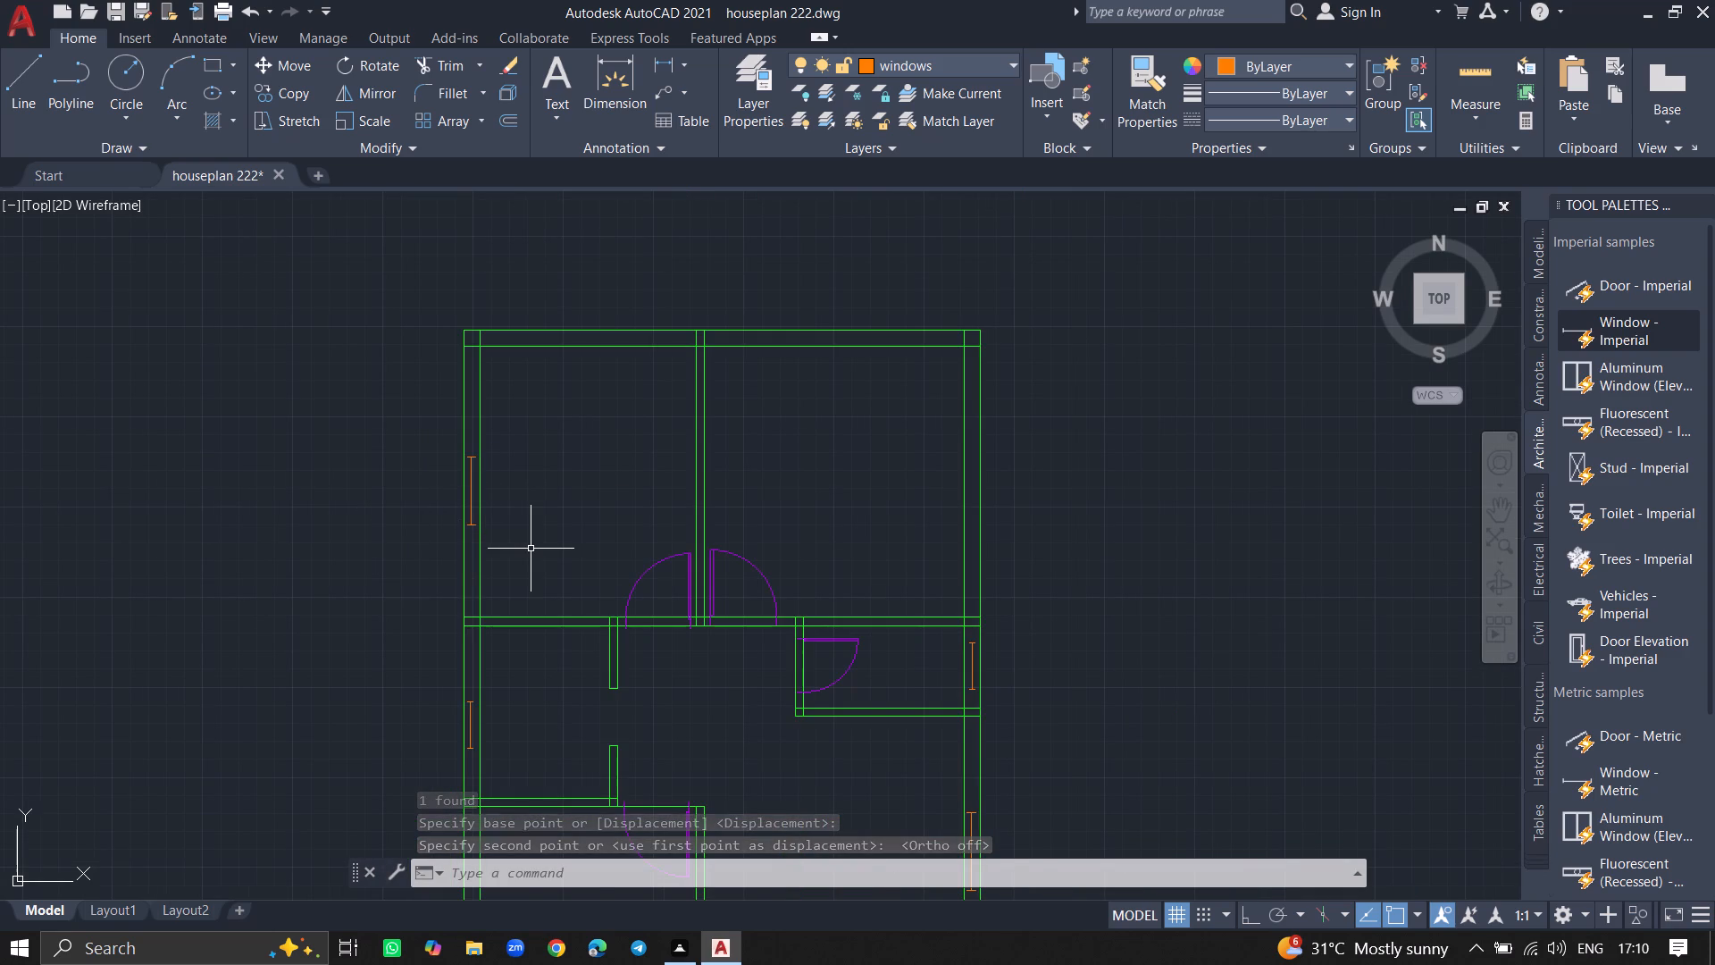
click(470, 513)
text(copy)
key(Return)
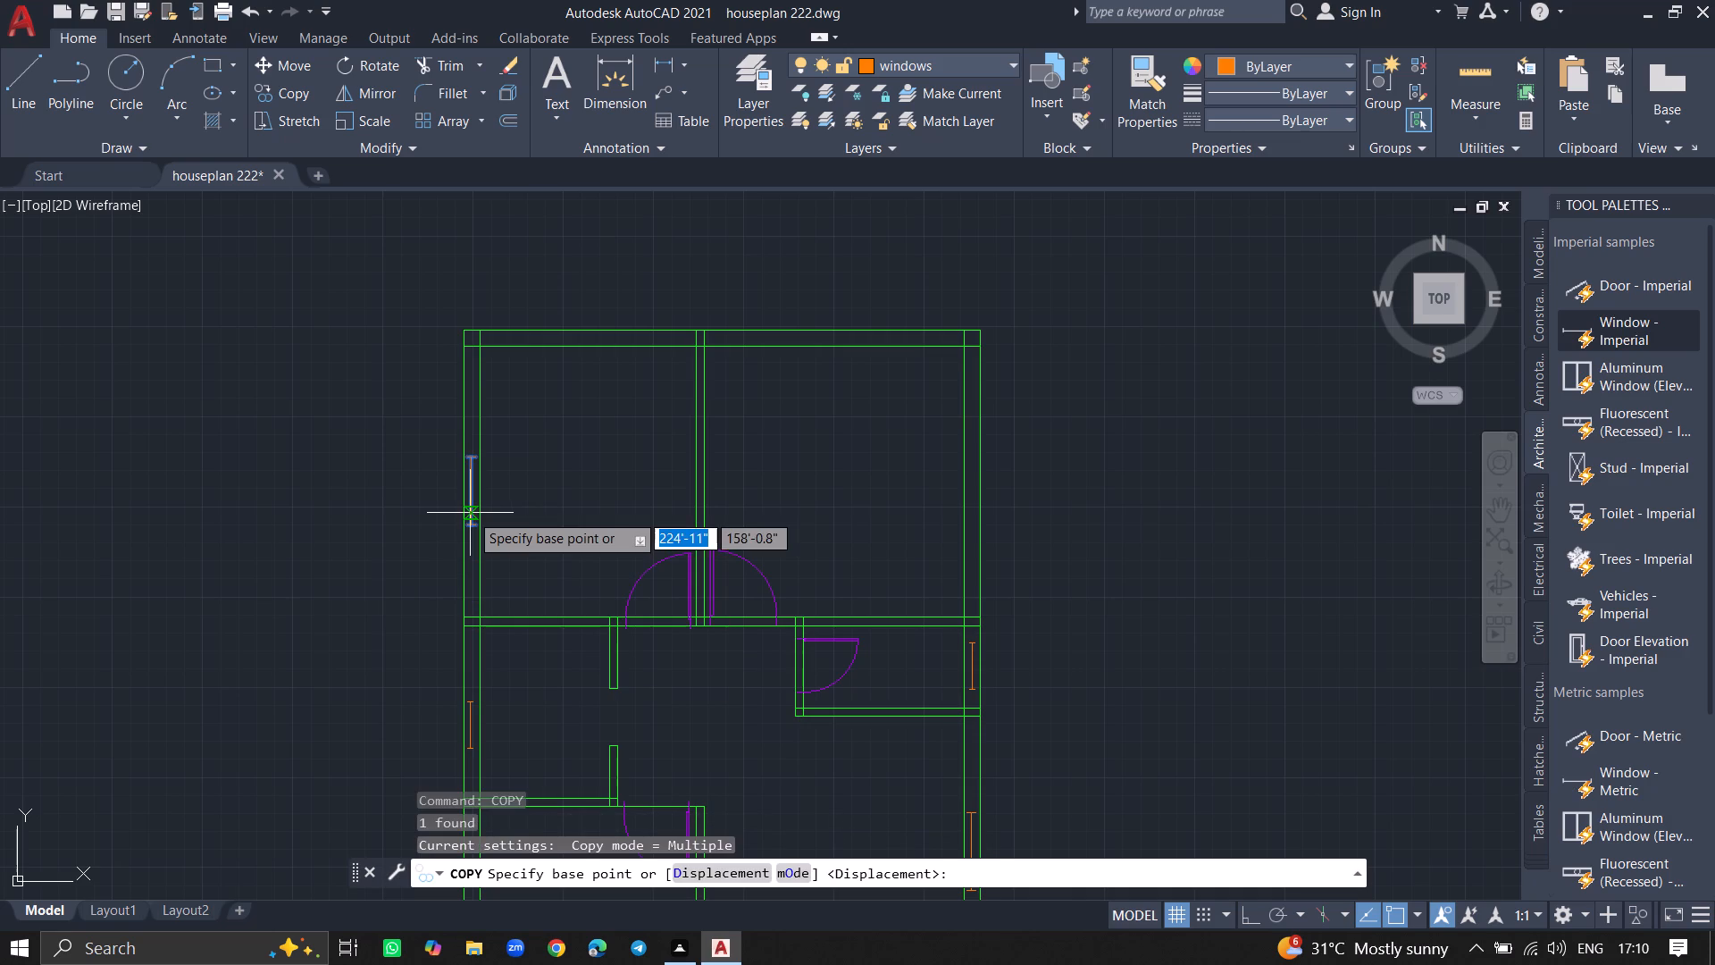
click(470, 513)
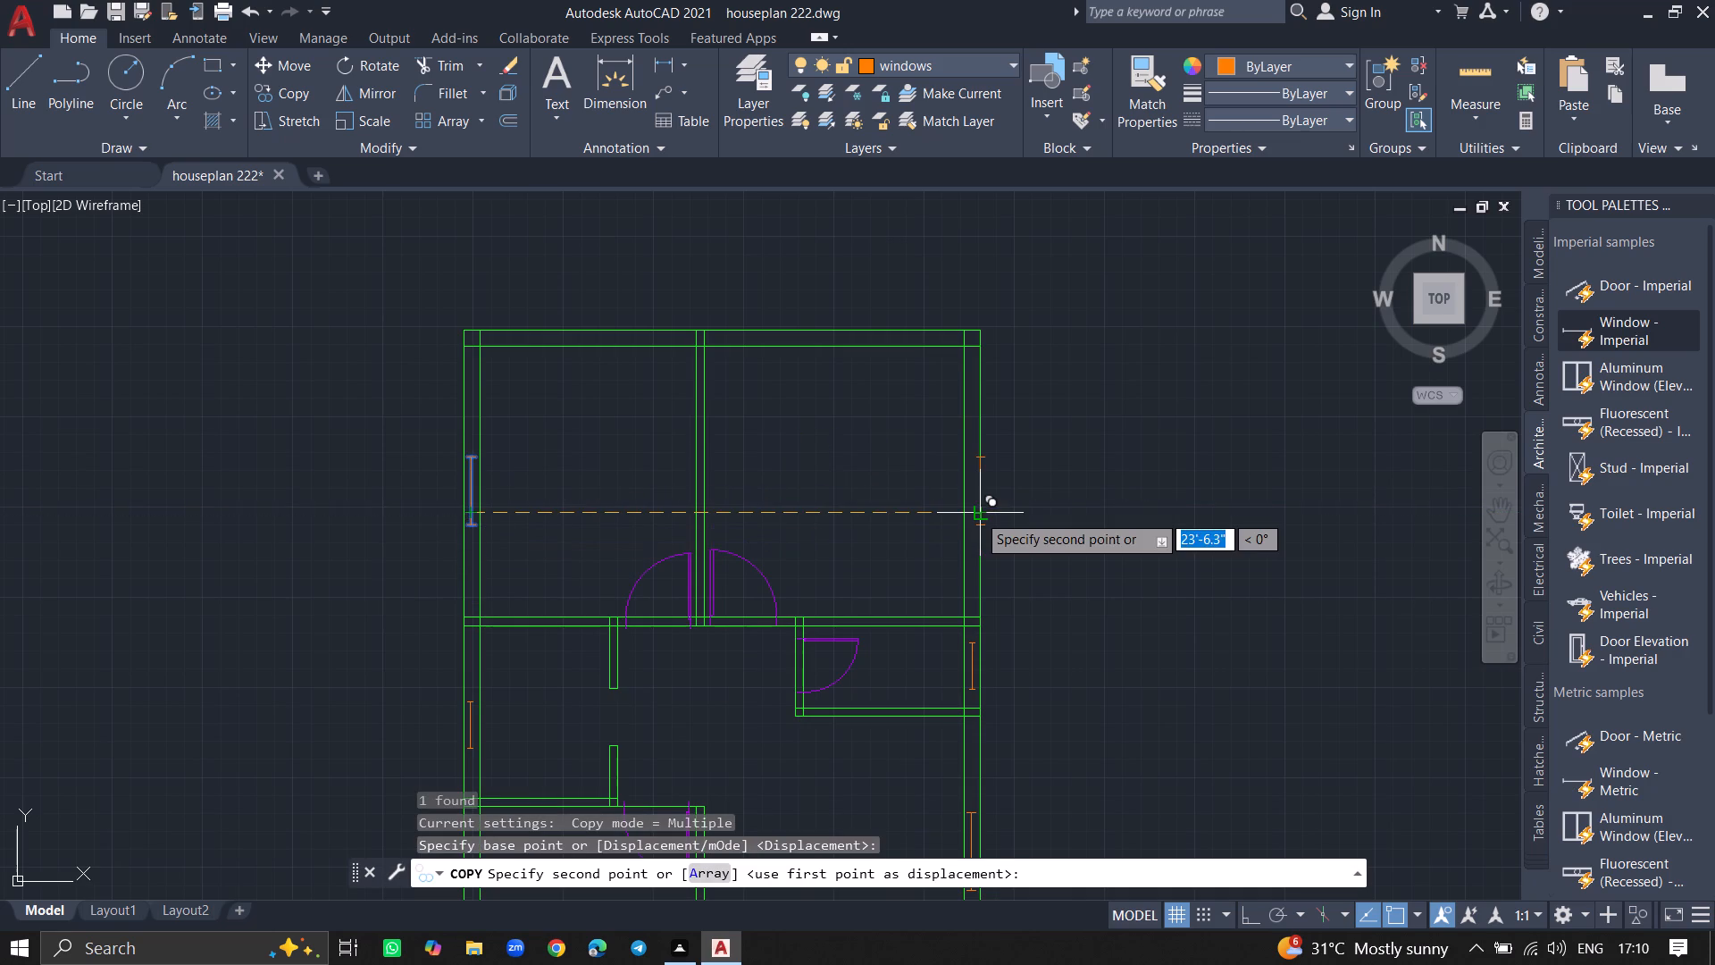
ctrl+scroll(977, 514, up, 3)
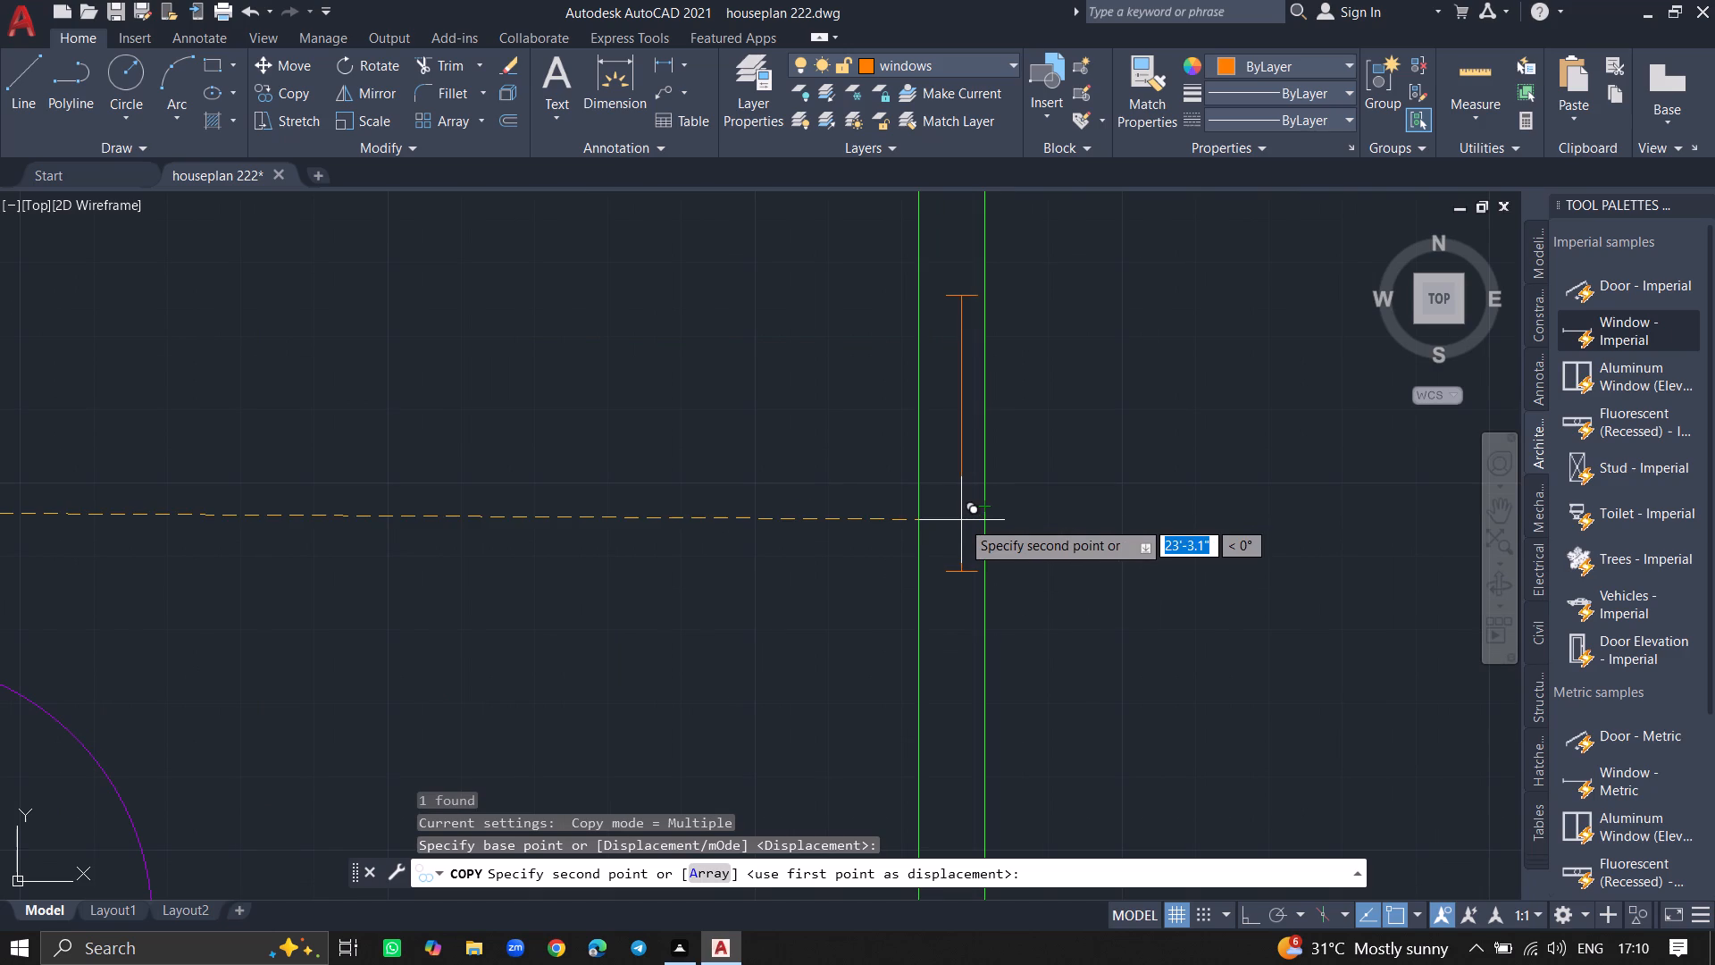
click(956, 520)
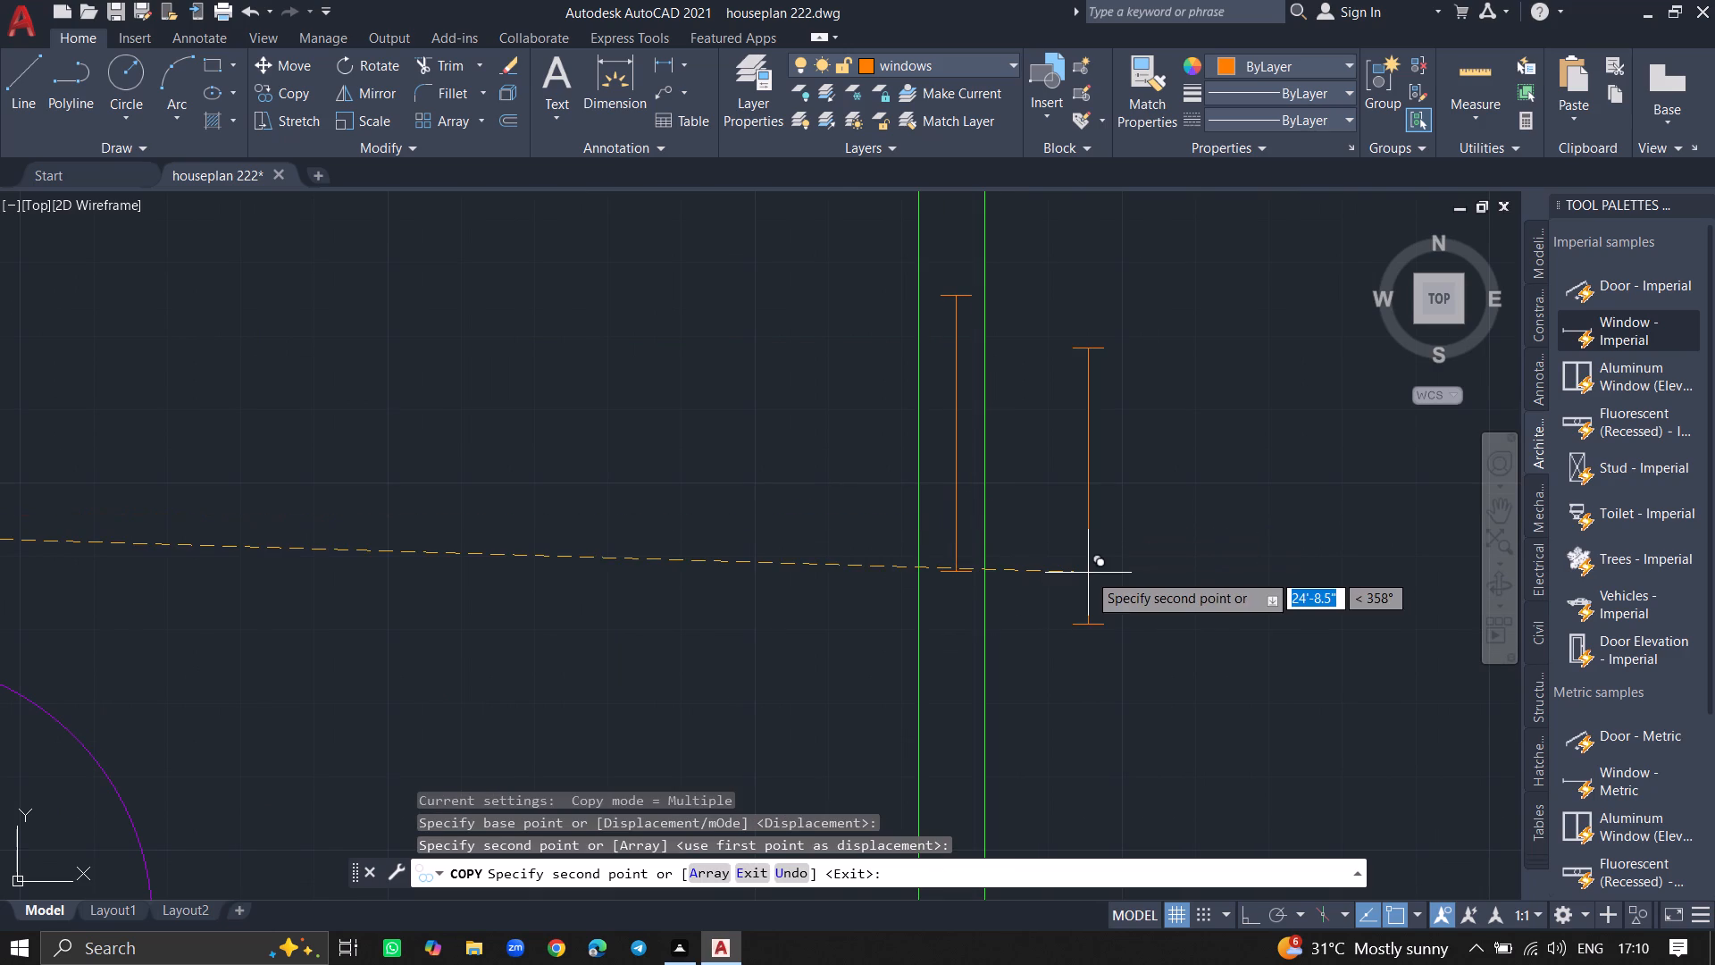
key(Escape)
Delete the duplicate window on the inner line of the lower-right room's exterior wall.
ctrl+scroll(1088, 573, down, 4)
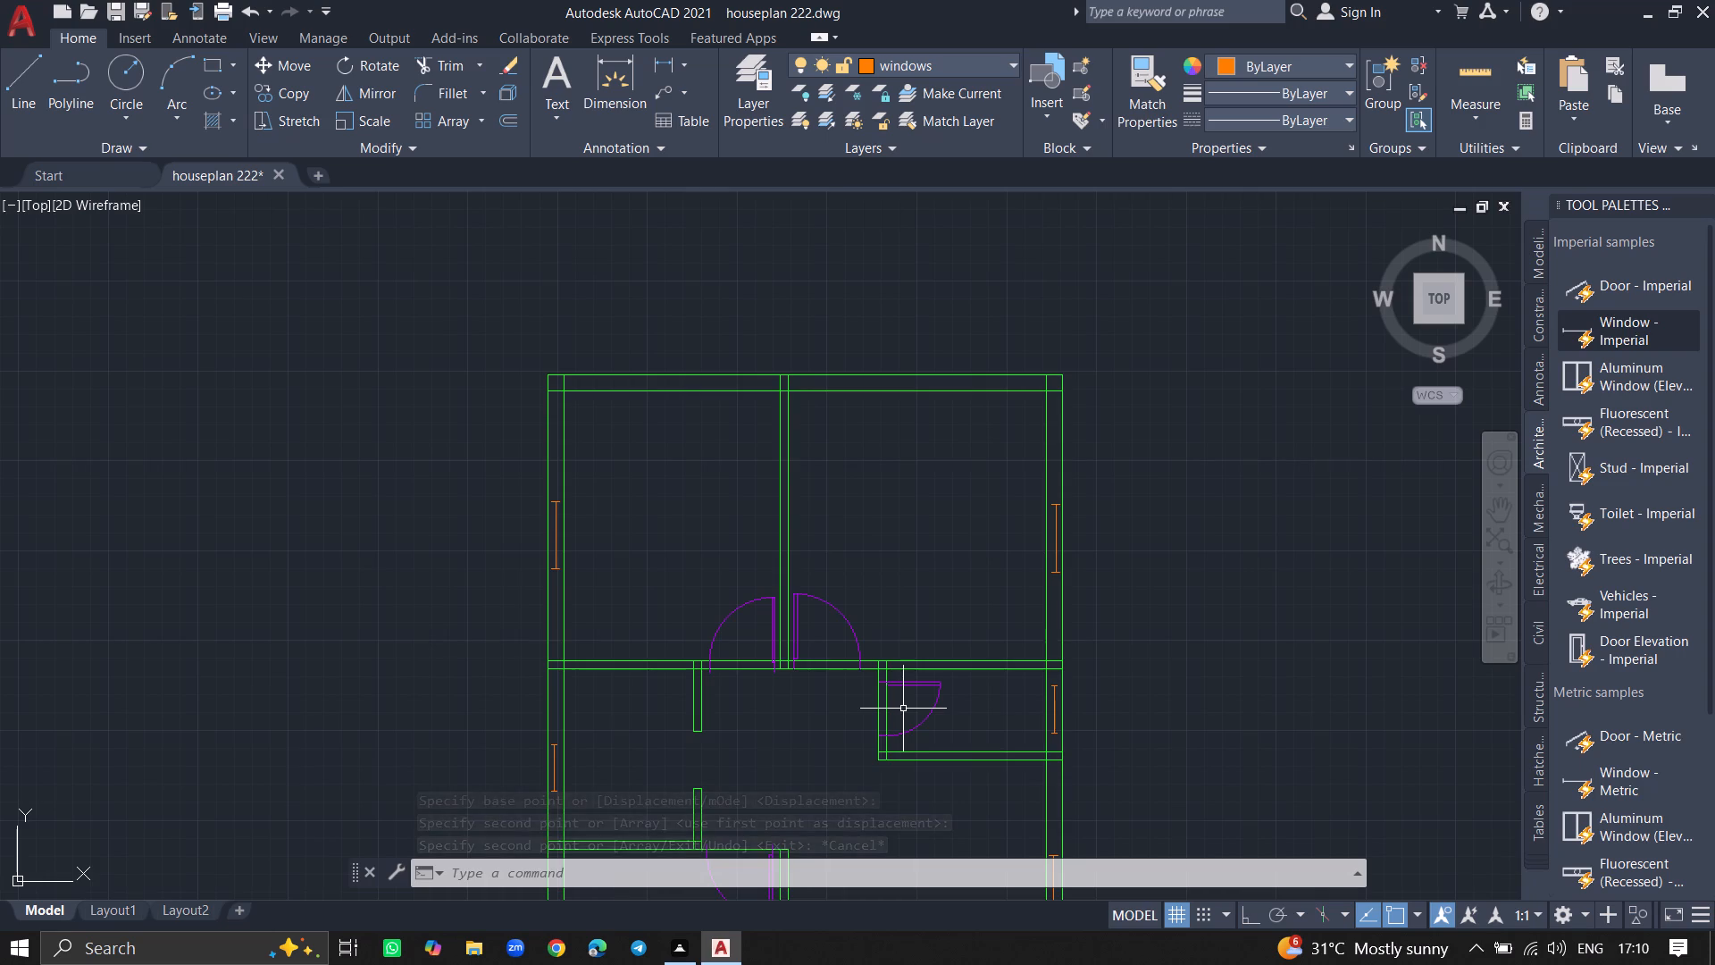
ctrl+scroll(903, 709, down, 5)
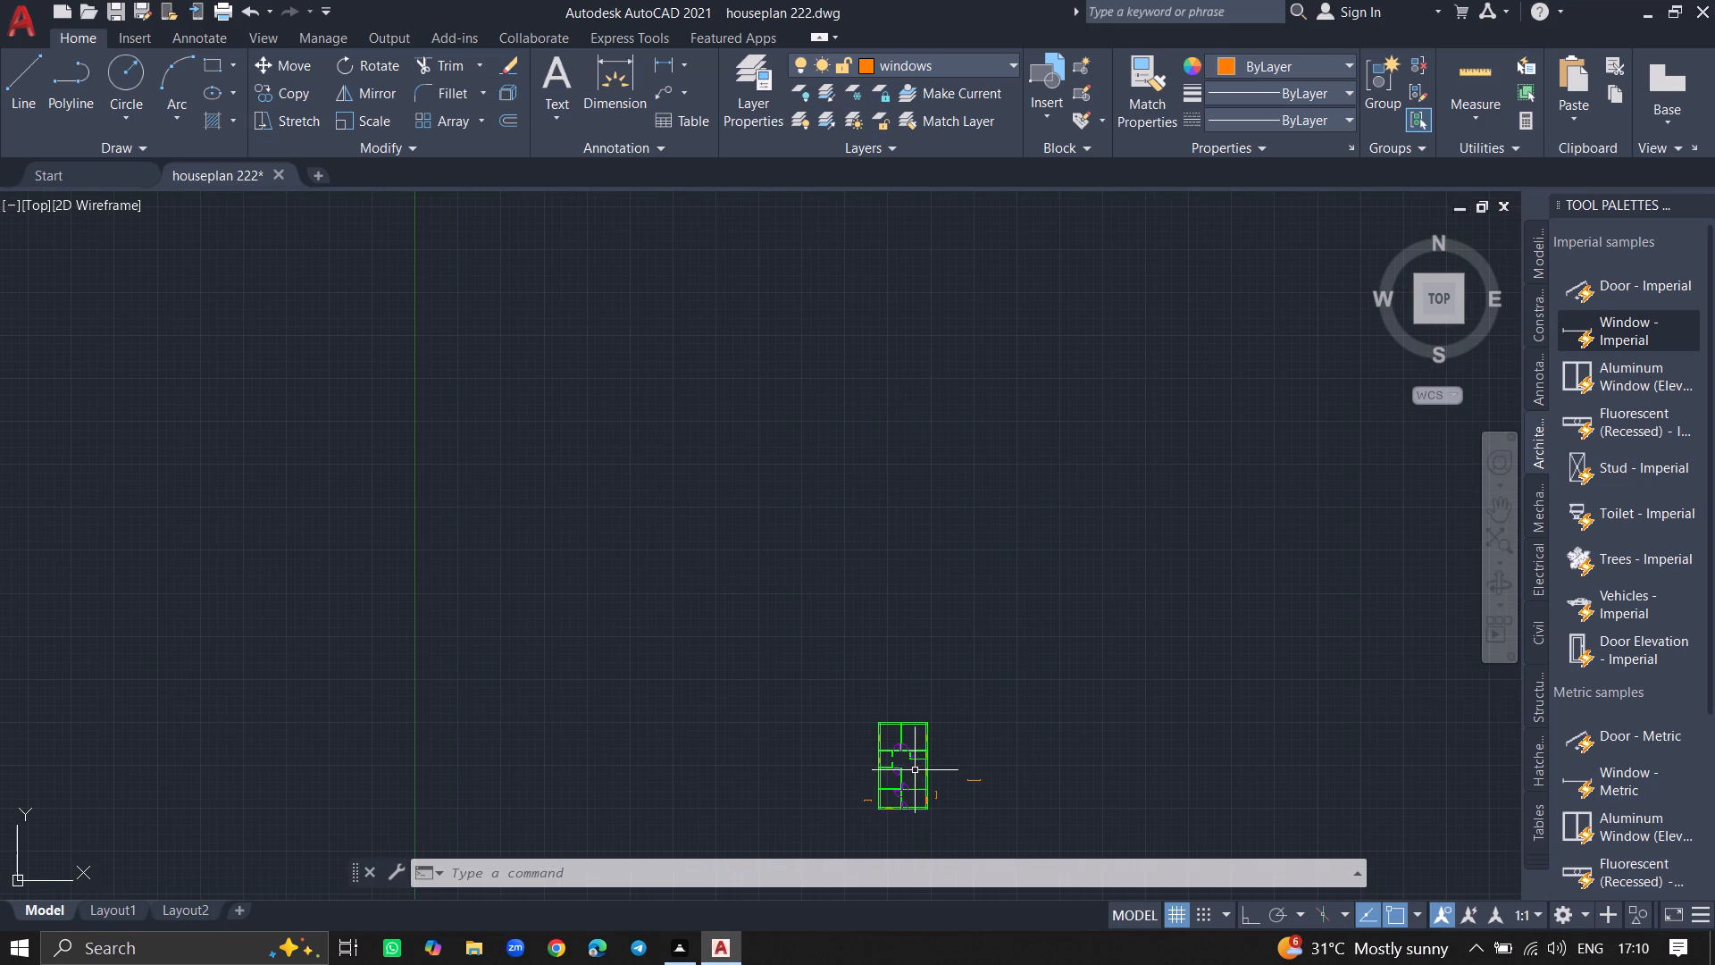
ctrl+scroll(917, 818, up, 4)
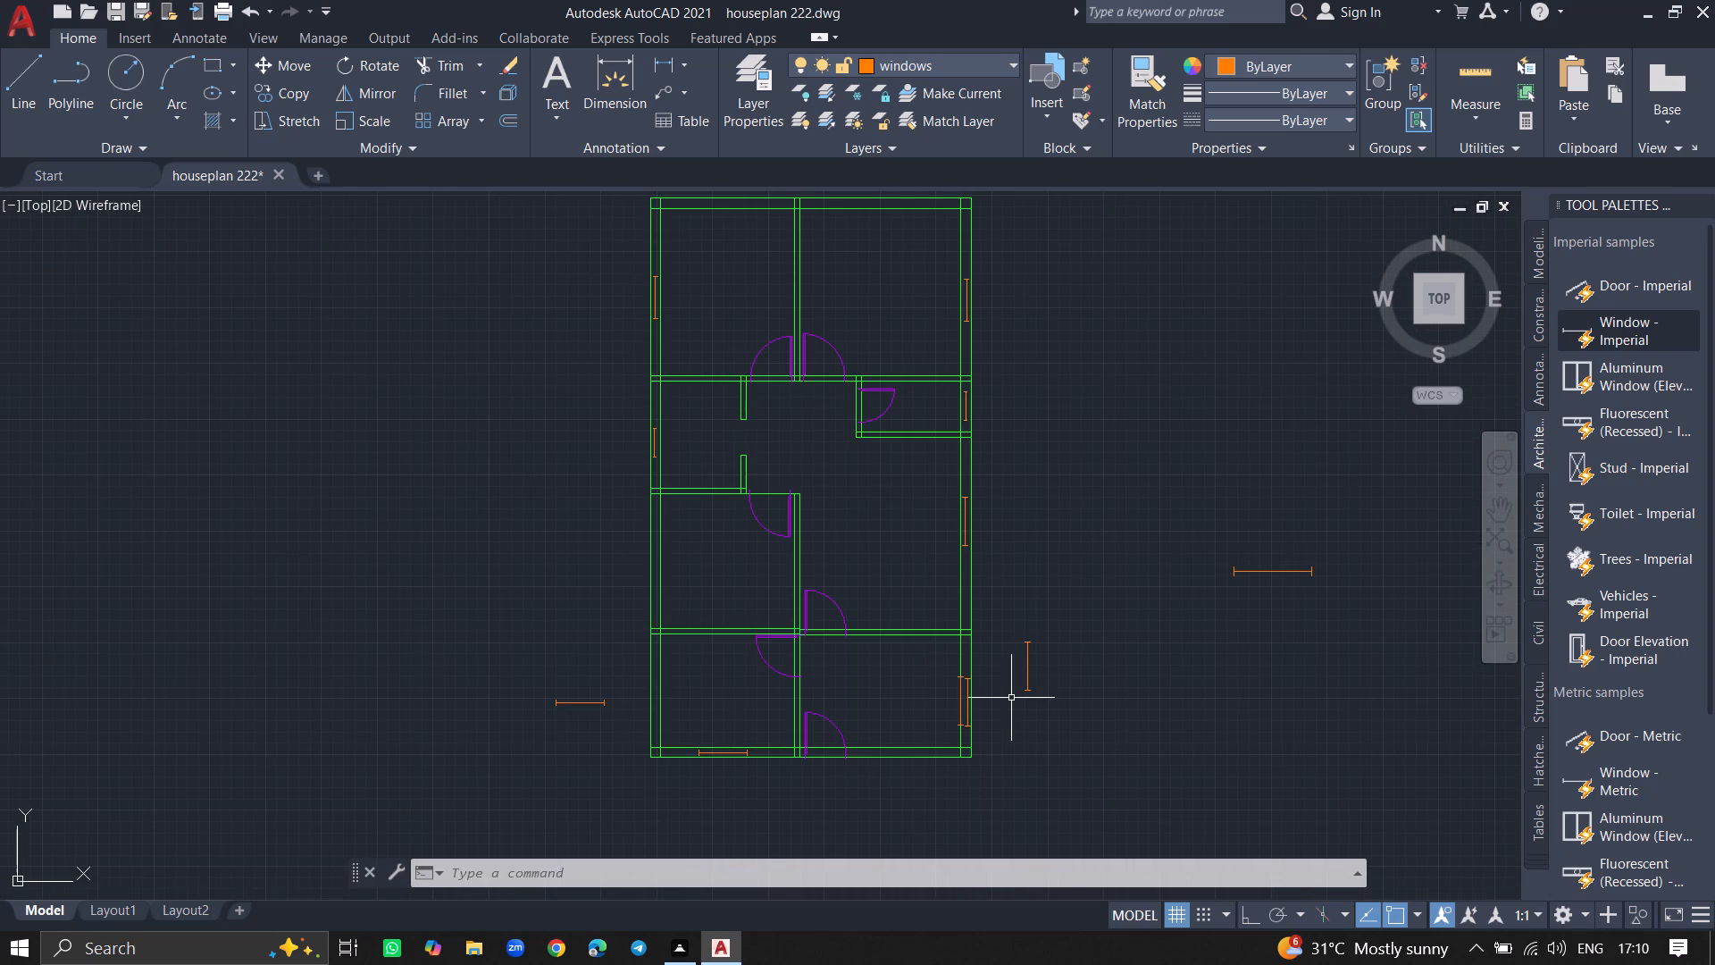
ctrl+scroll(975, 728, up, 6)
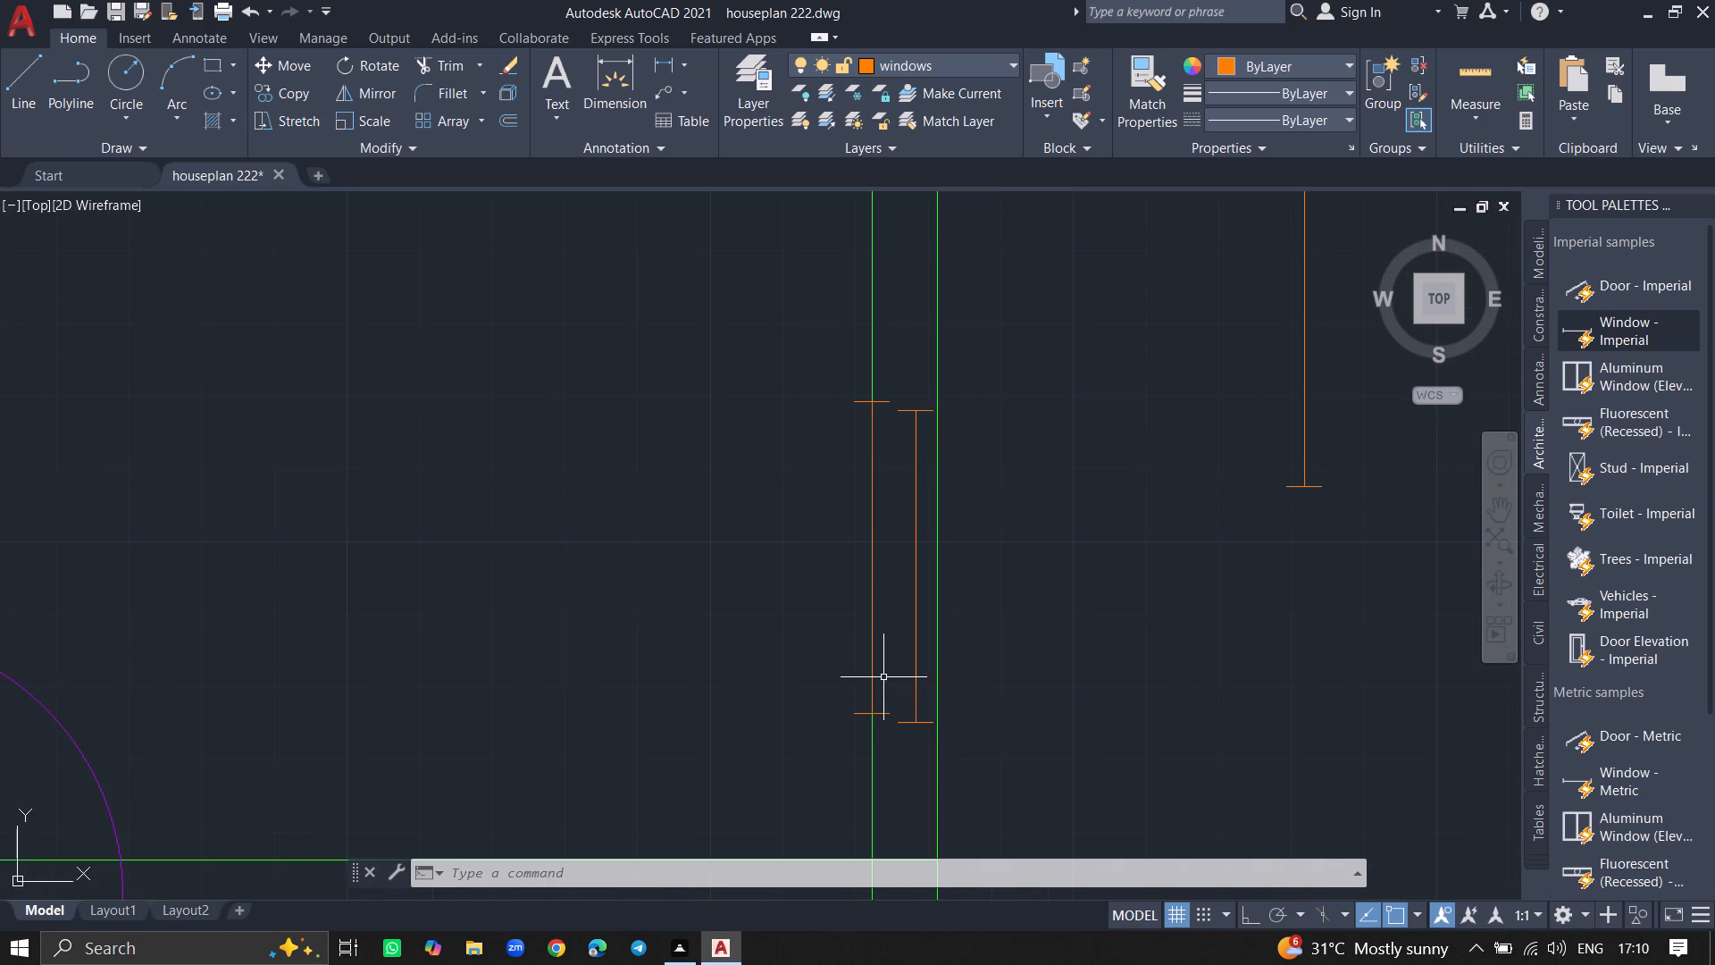
click(870, 670)
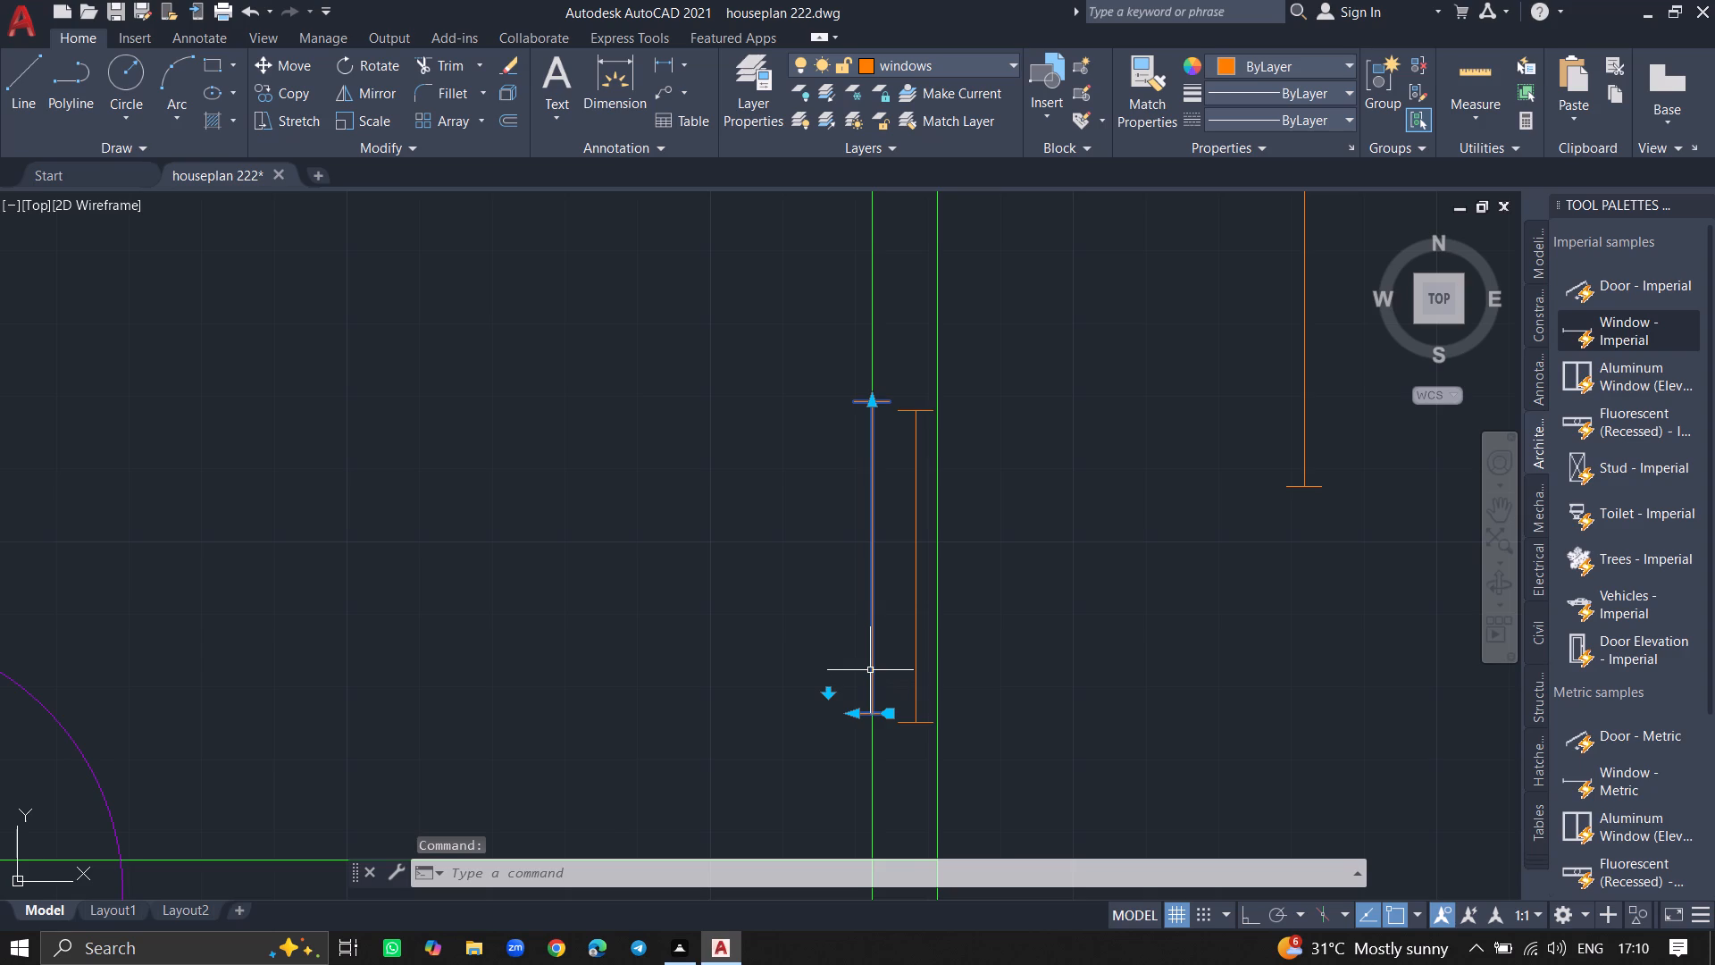
key(Delete)
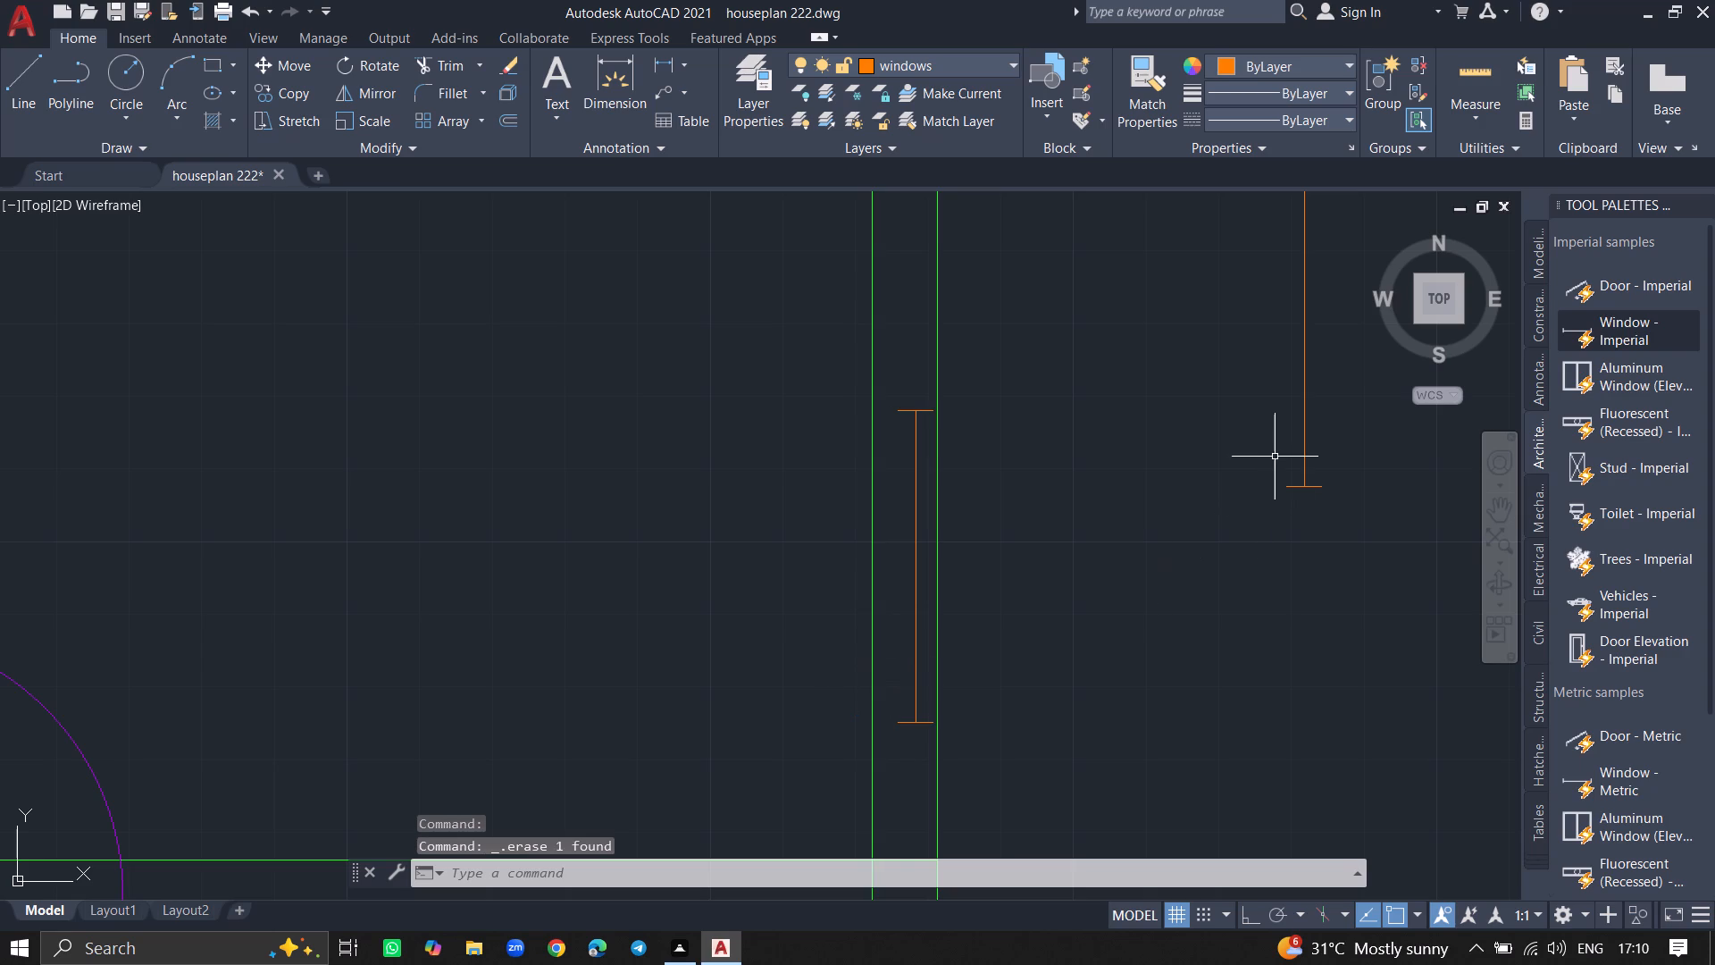
Delete the spare vertical window standing outside the lower-right room's exterior wall.
click(1302, 454)
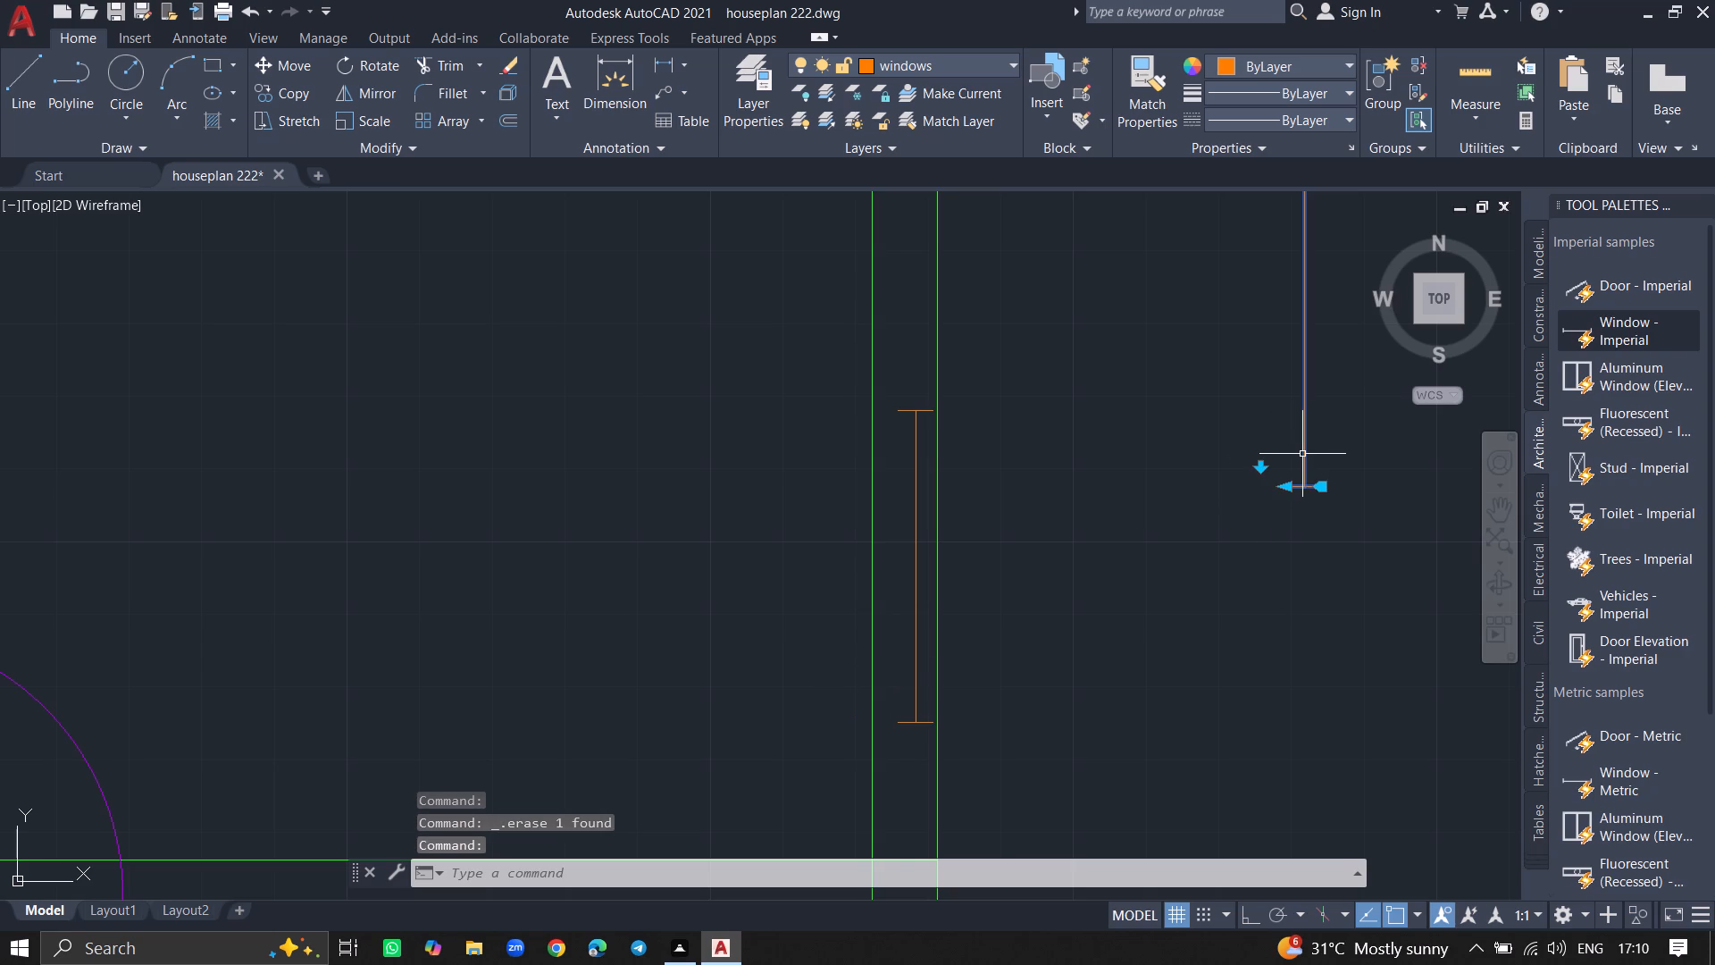
key(Delete)
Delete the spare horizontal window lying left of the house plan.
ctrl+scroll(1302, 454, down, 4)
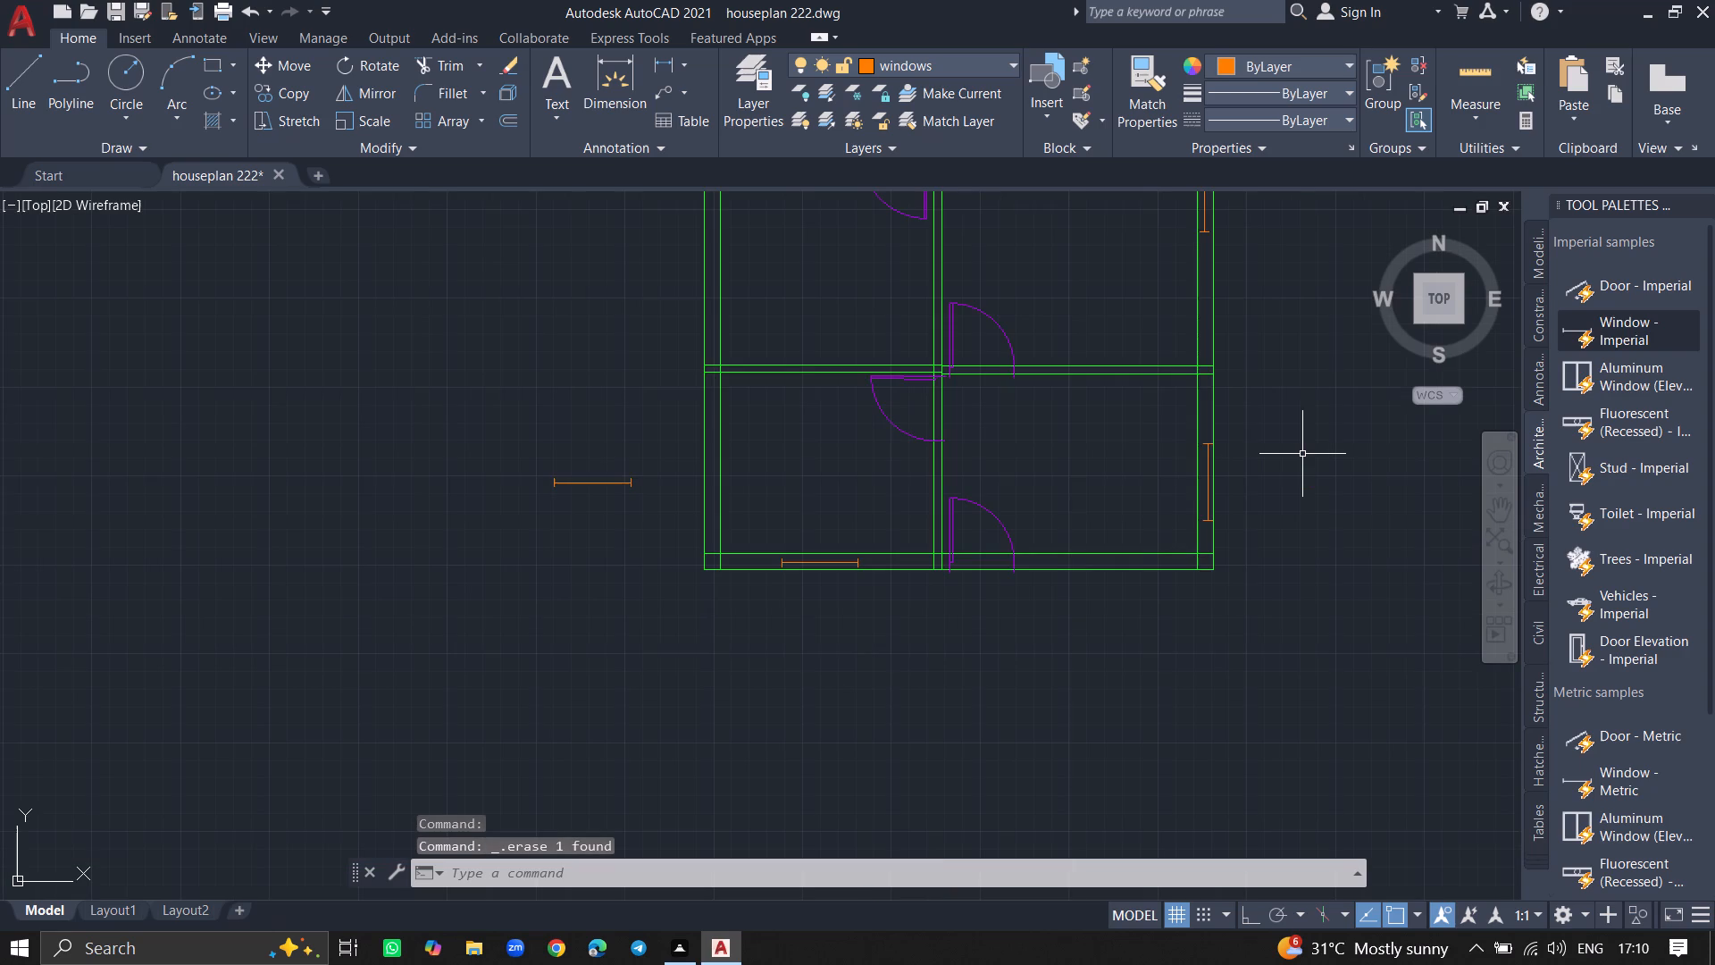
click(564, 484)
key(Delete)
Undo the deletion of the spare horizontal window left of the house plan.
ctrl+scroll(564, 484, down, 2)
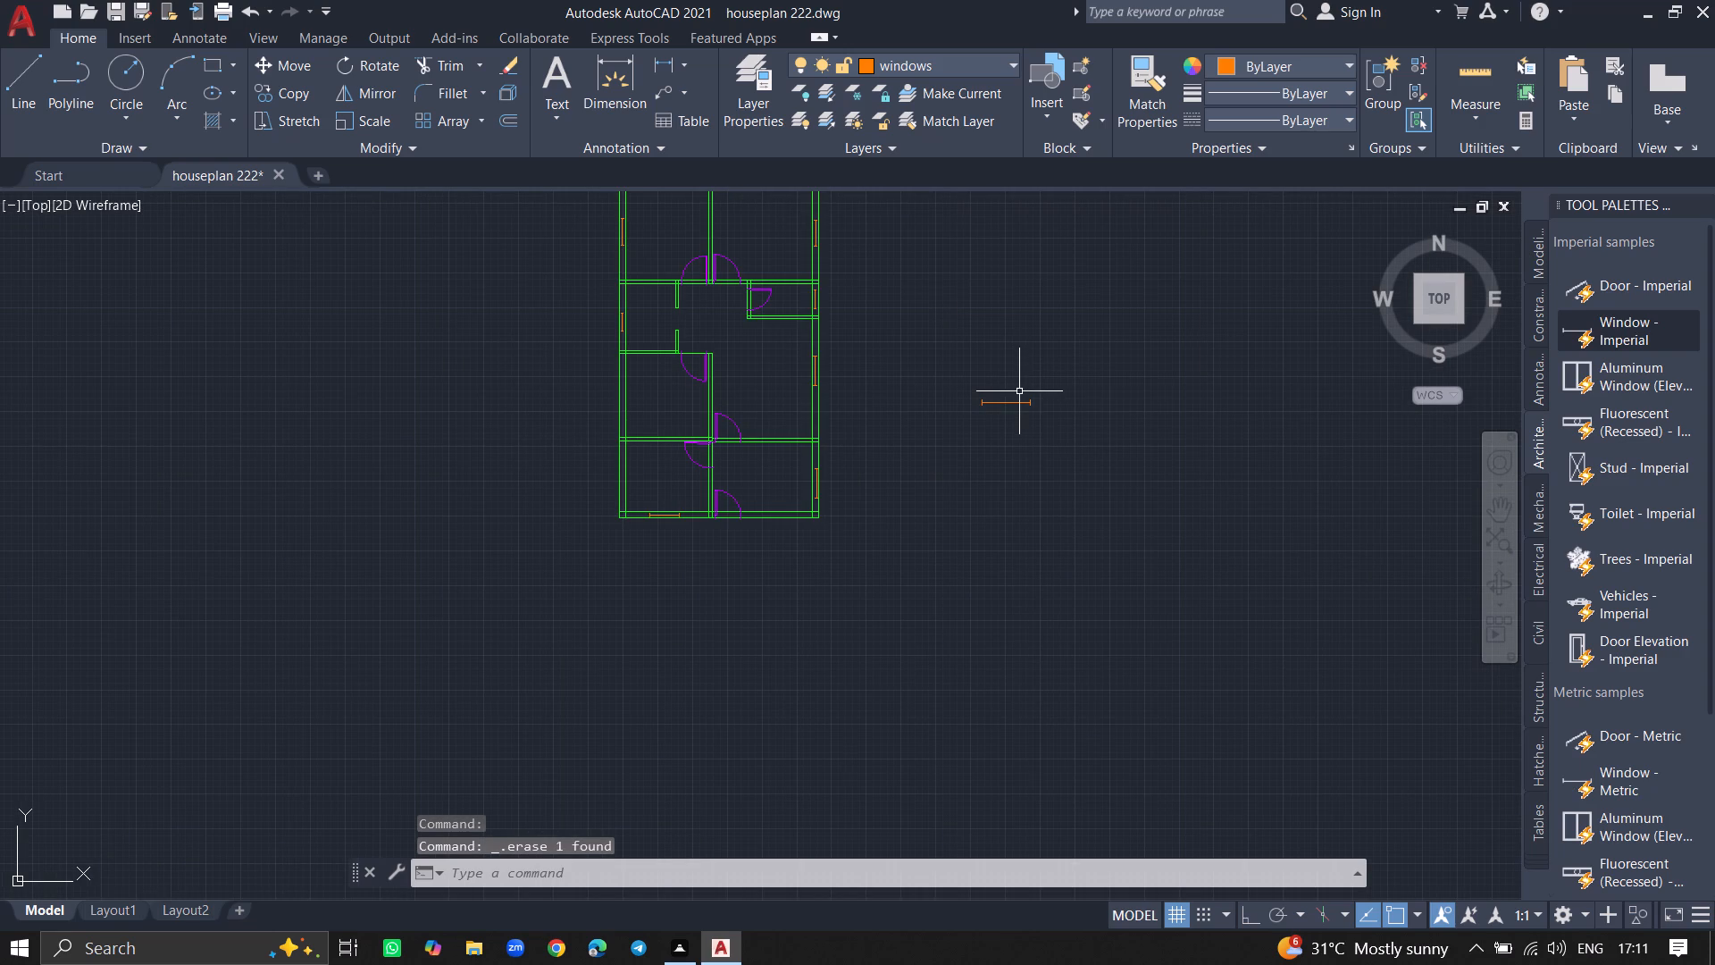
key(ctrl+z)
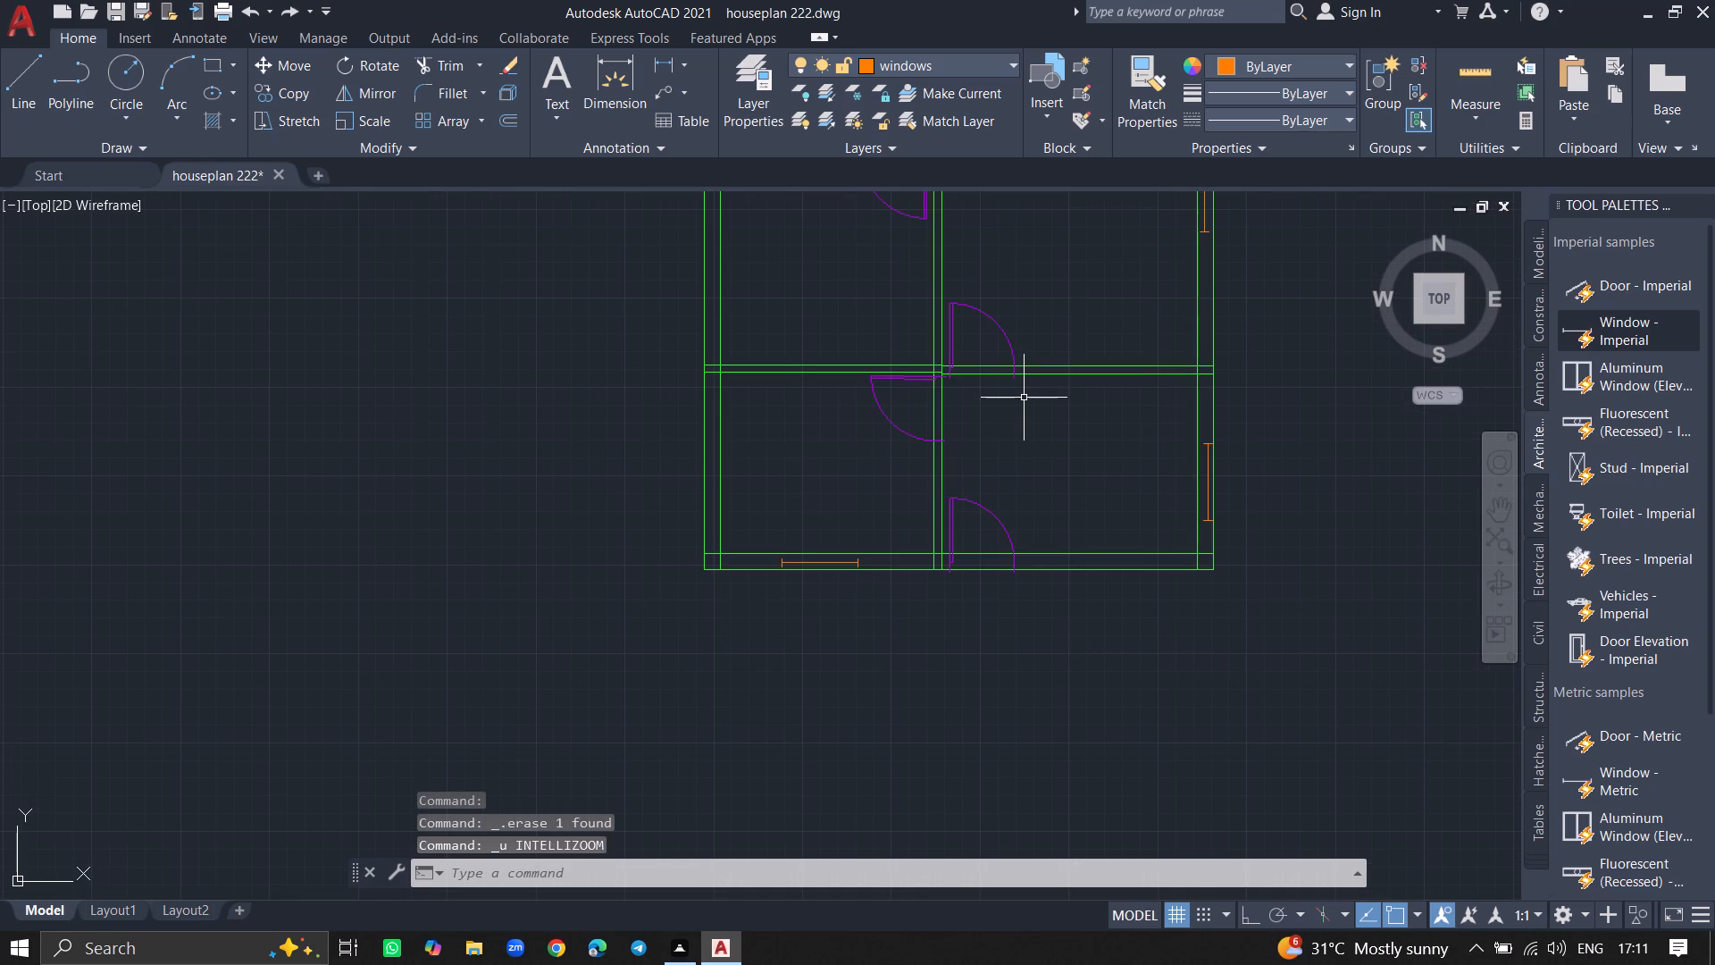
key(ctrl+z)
Delete the spare horizontal window lying right of the house plan.
ctrl+scroll(1142, 458, down, 2)
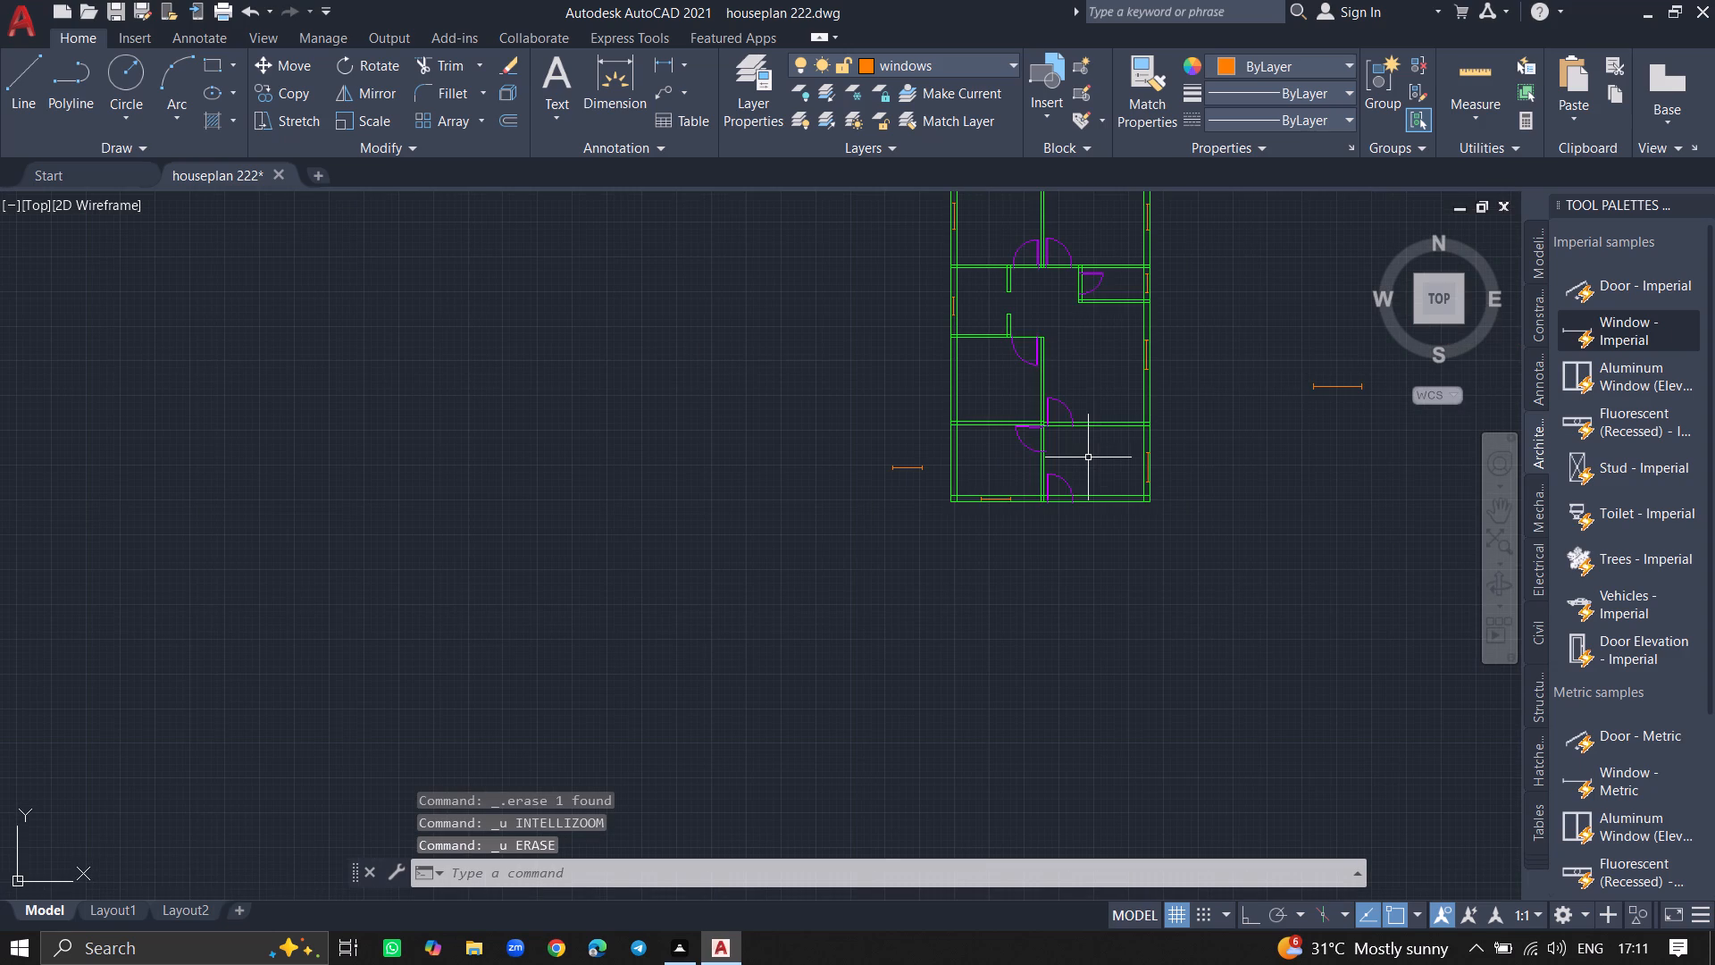
click(1322, 387)
key(Delete)
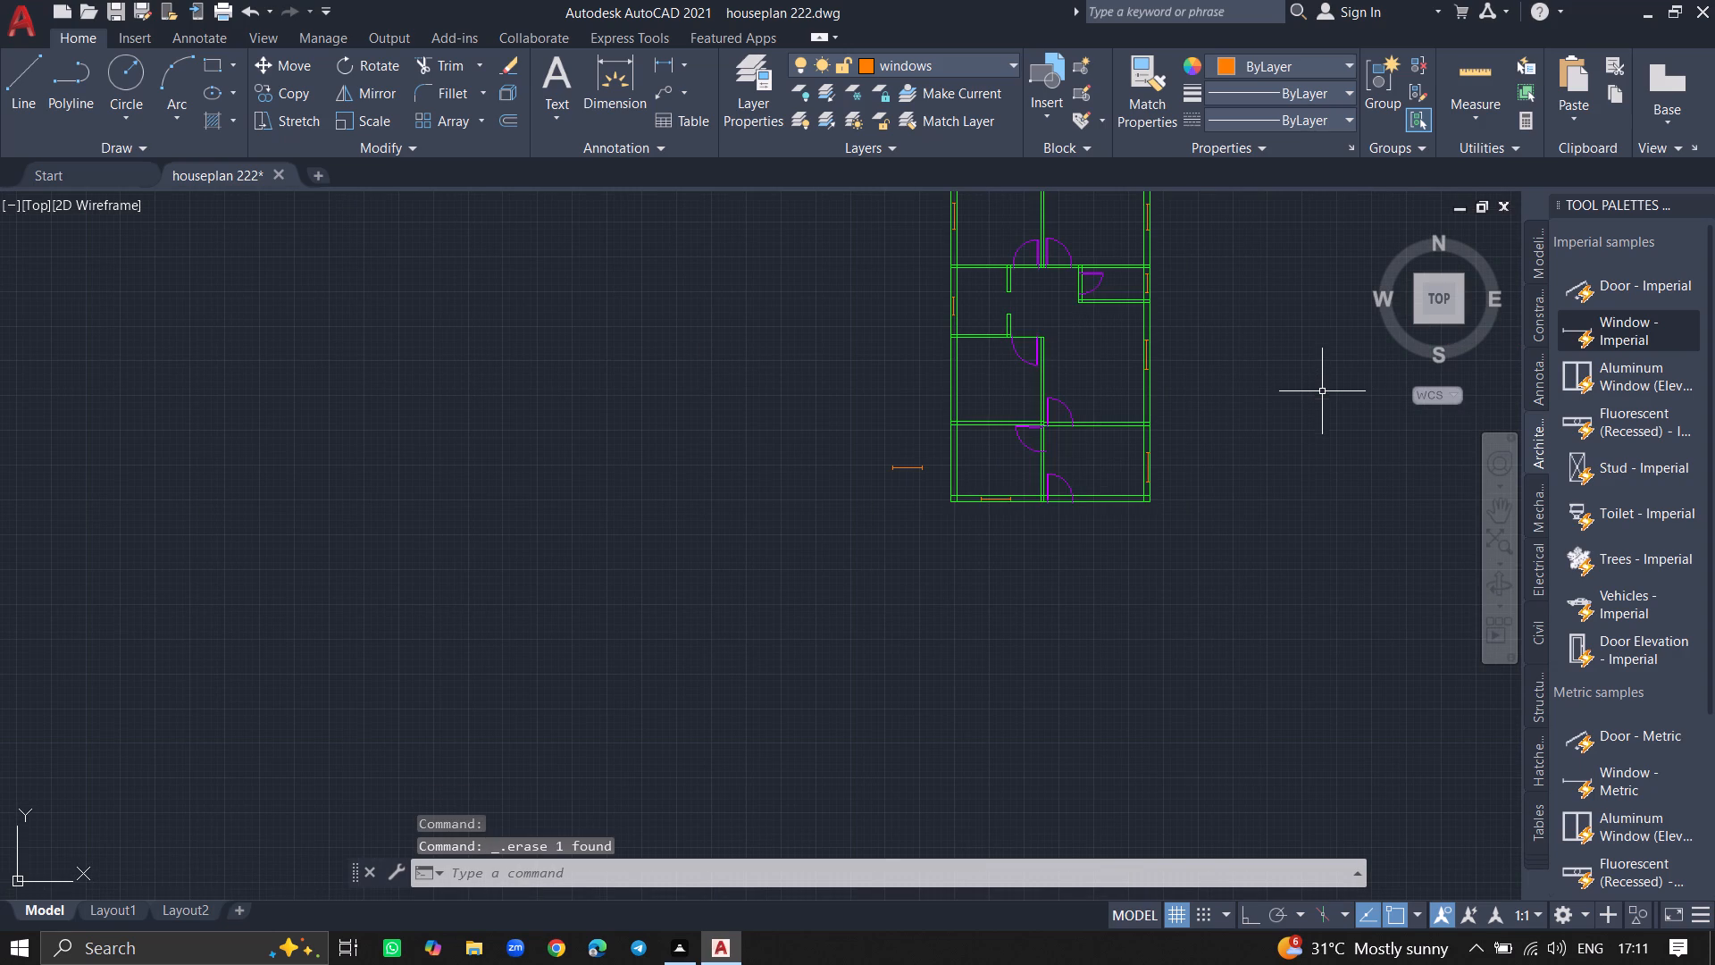
Rotate the spare window left of the house plan 90° to vertical with Ortho on.
click(908, 470)
text(rotate)
key(Return)
click(908, 470)
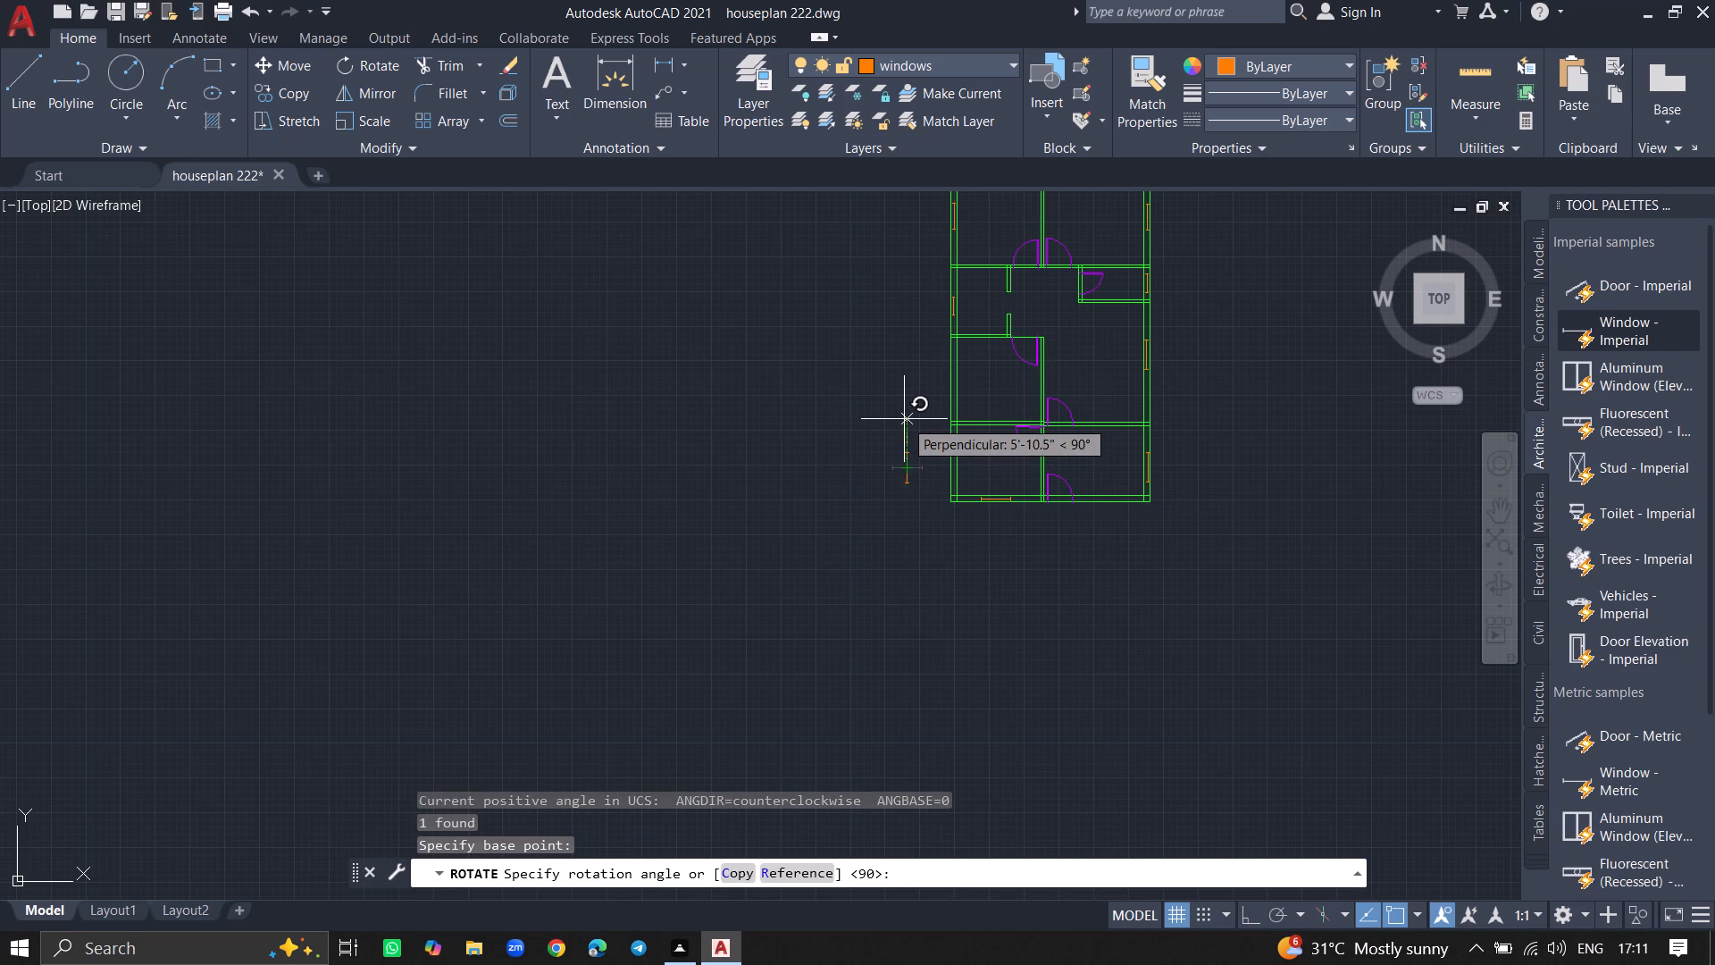
ctrl+scroll(904, 419, up, 4)
key(F8)
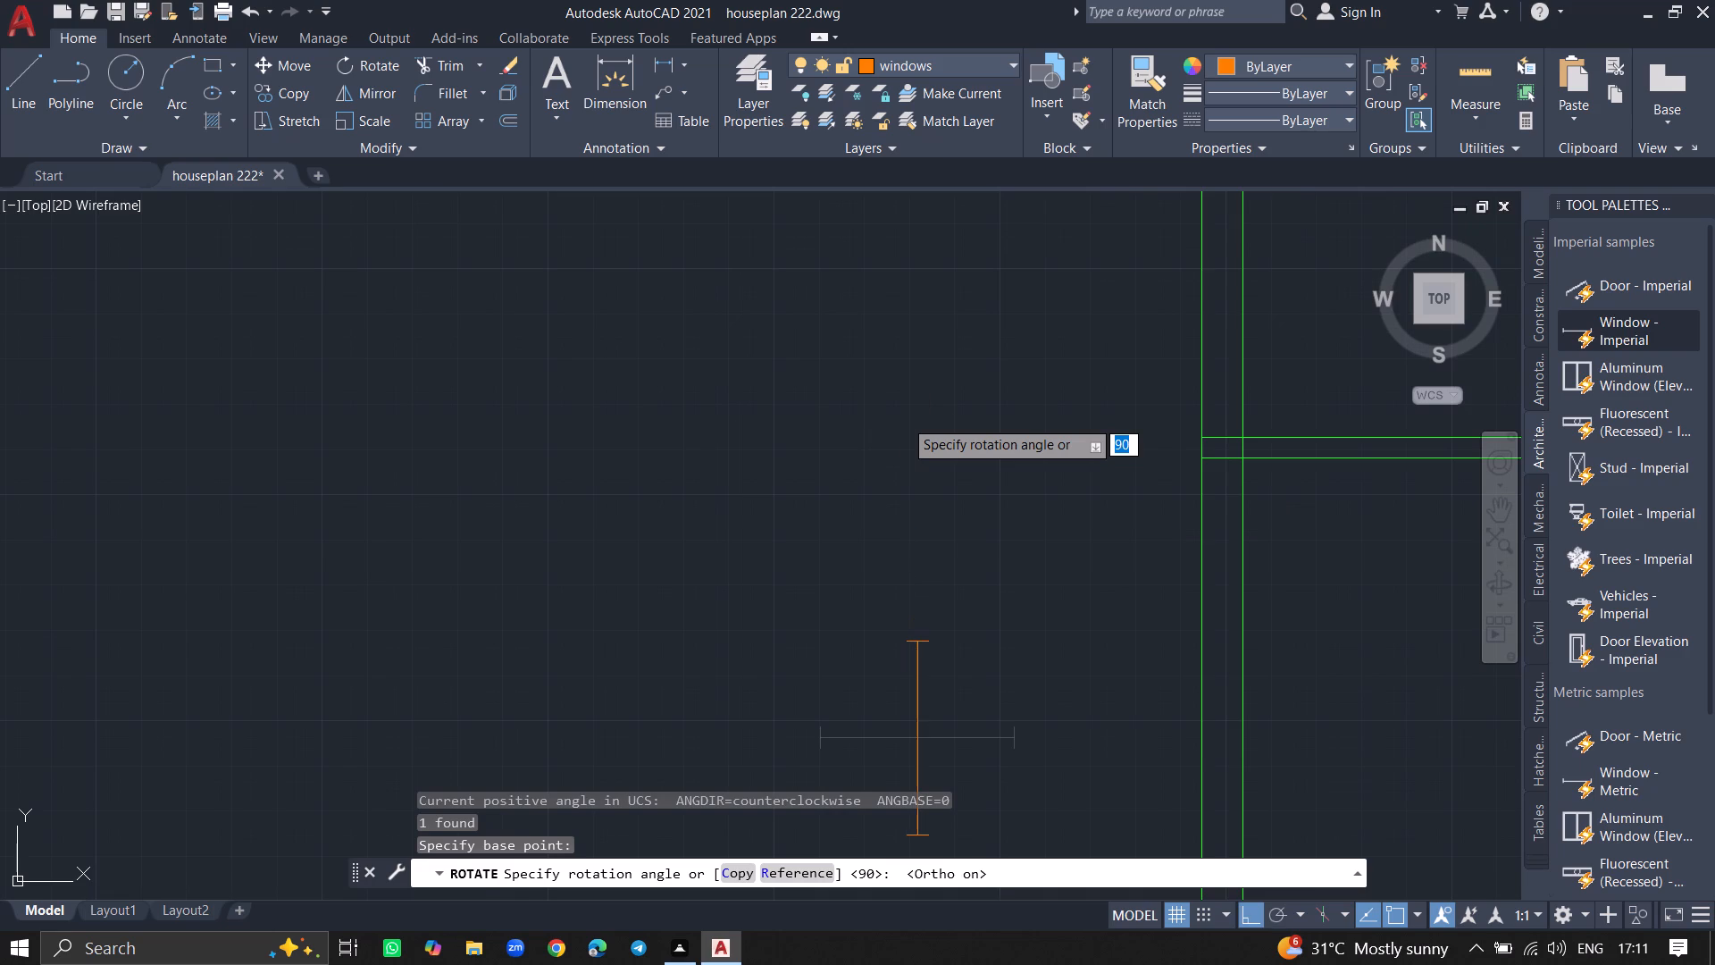
click(904, 419)
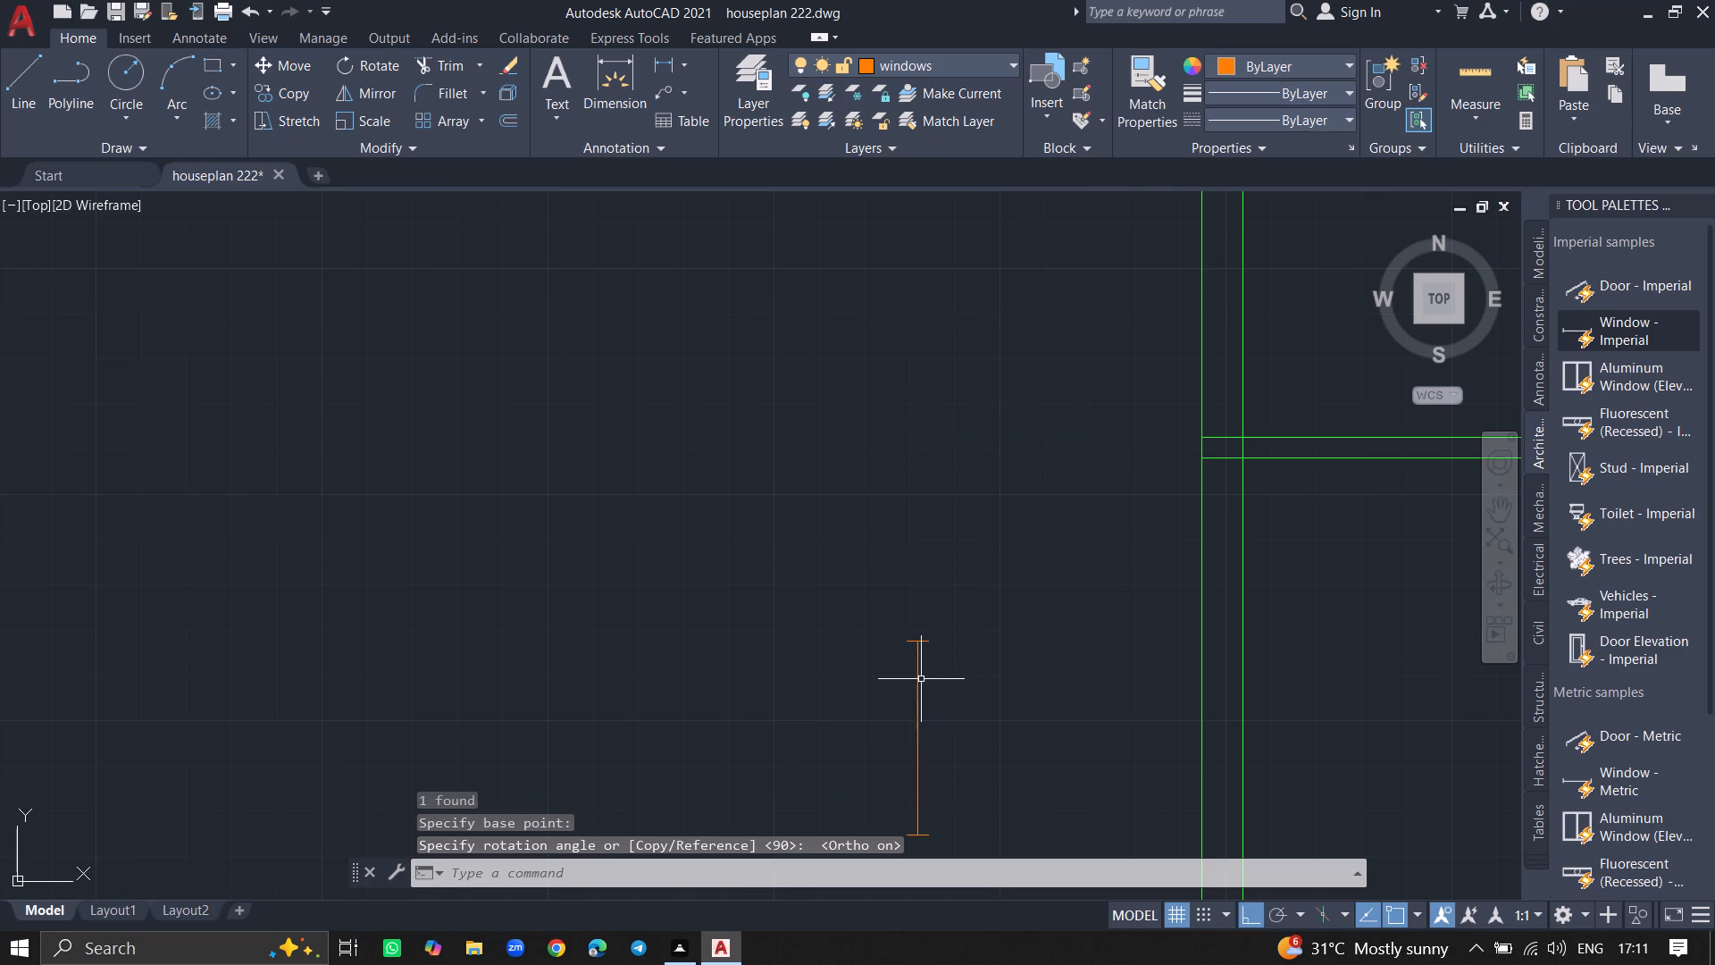
Copy the rotated vertical window about 5'-6" straight across into the lower-left room's left exterior wall.
click(918, 679)
text(copy)
key(Return)
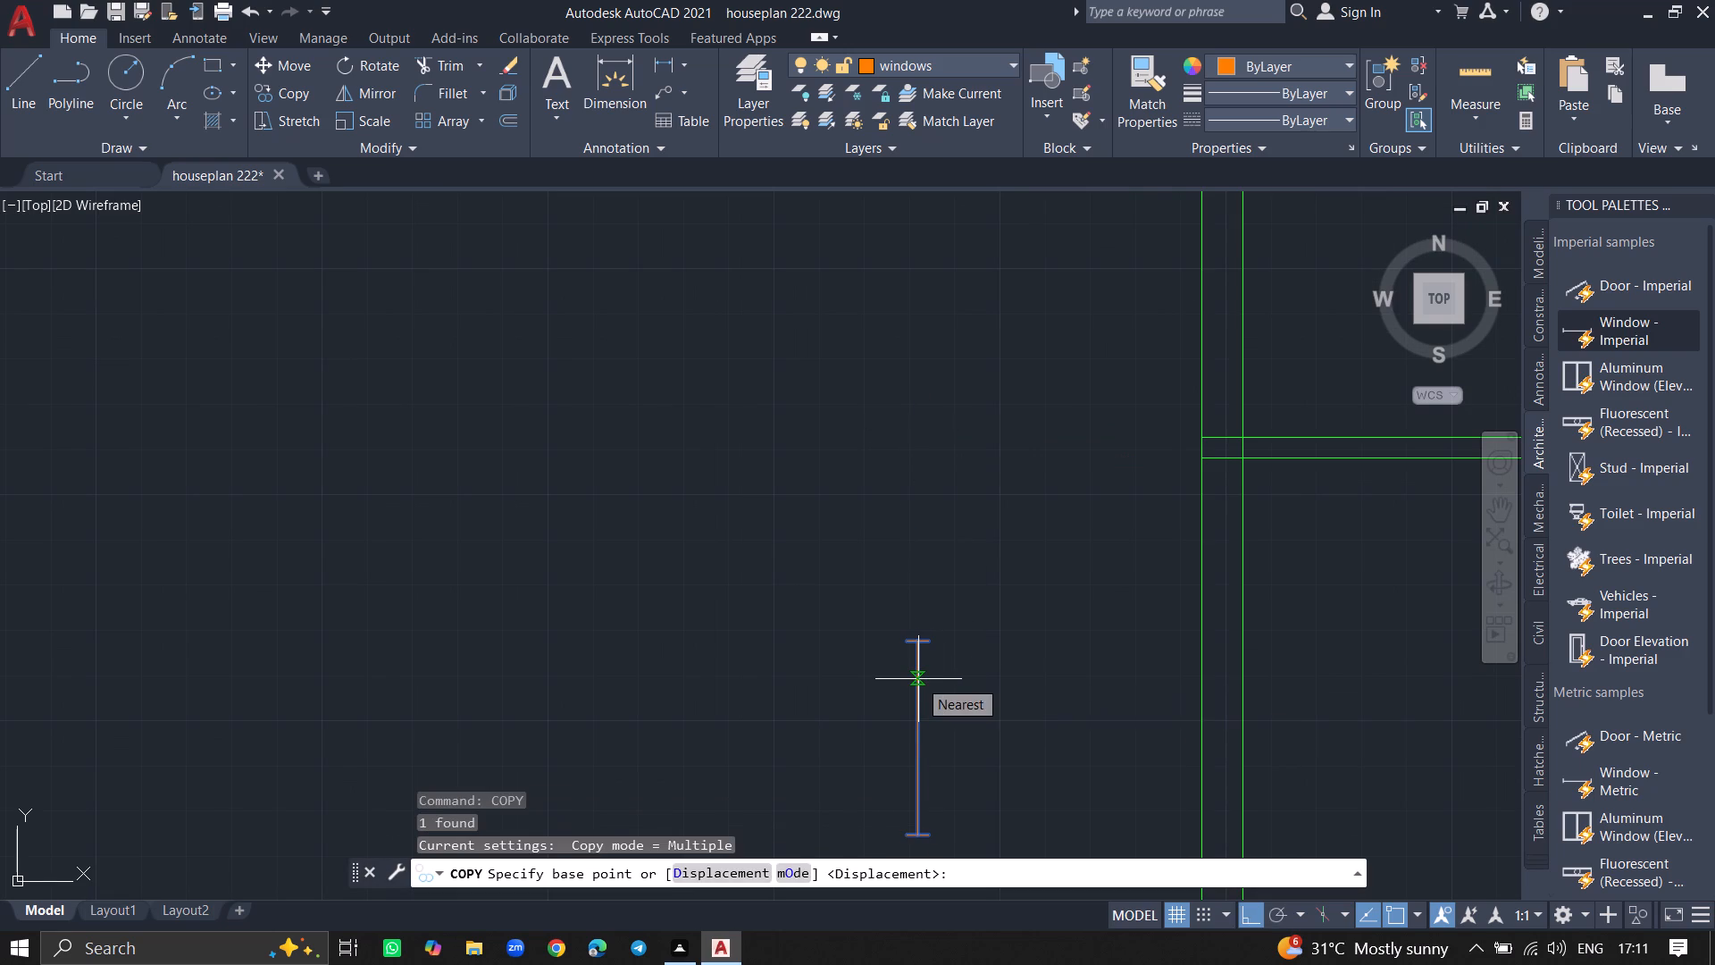
click(918, 679)
ctrl+scroll(1124, 687, down, 1)
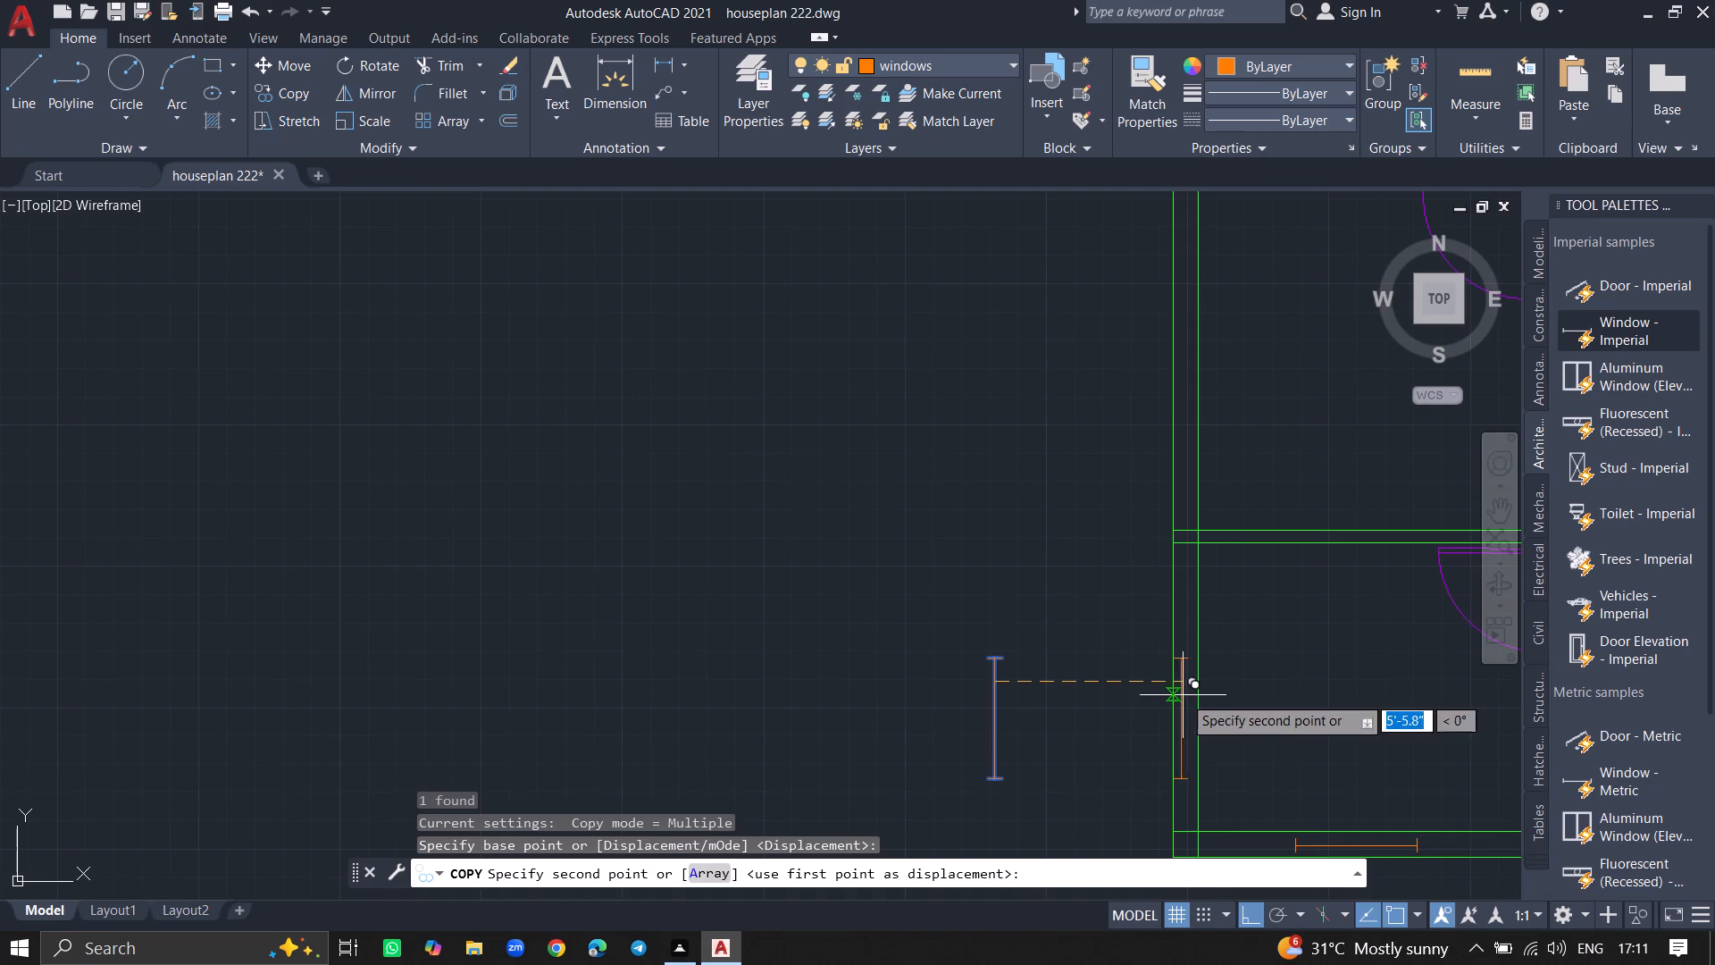
click(1184, 686)
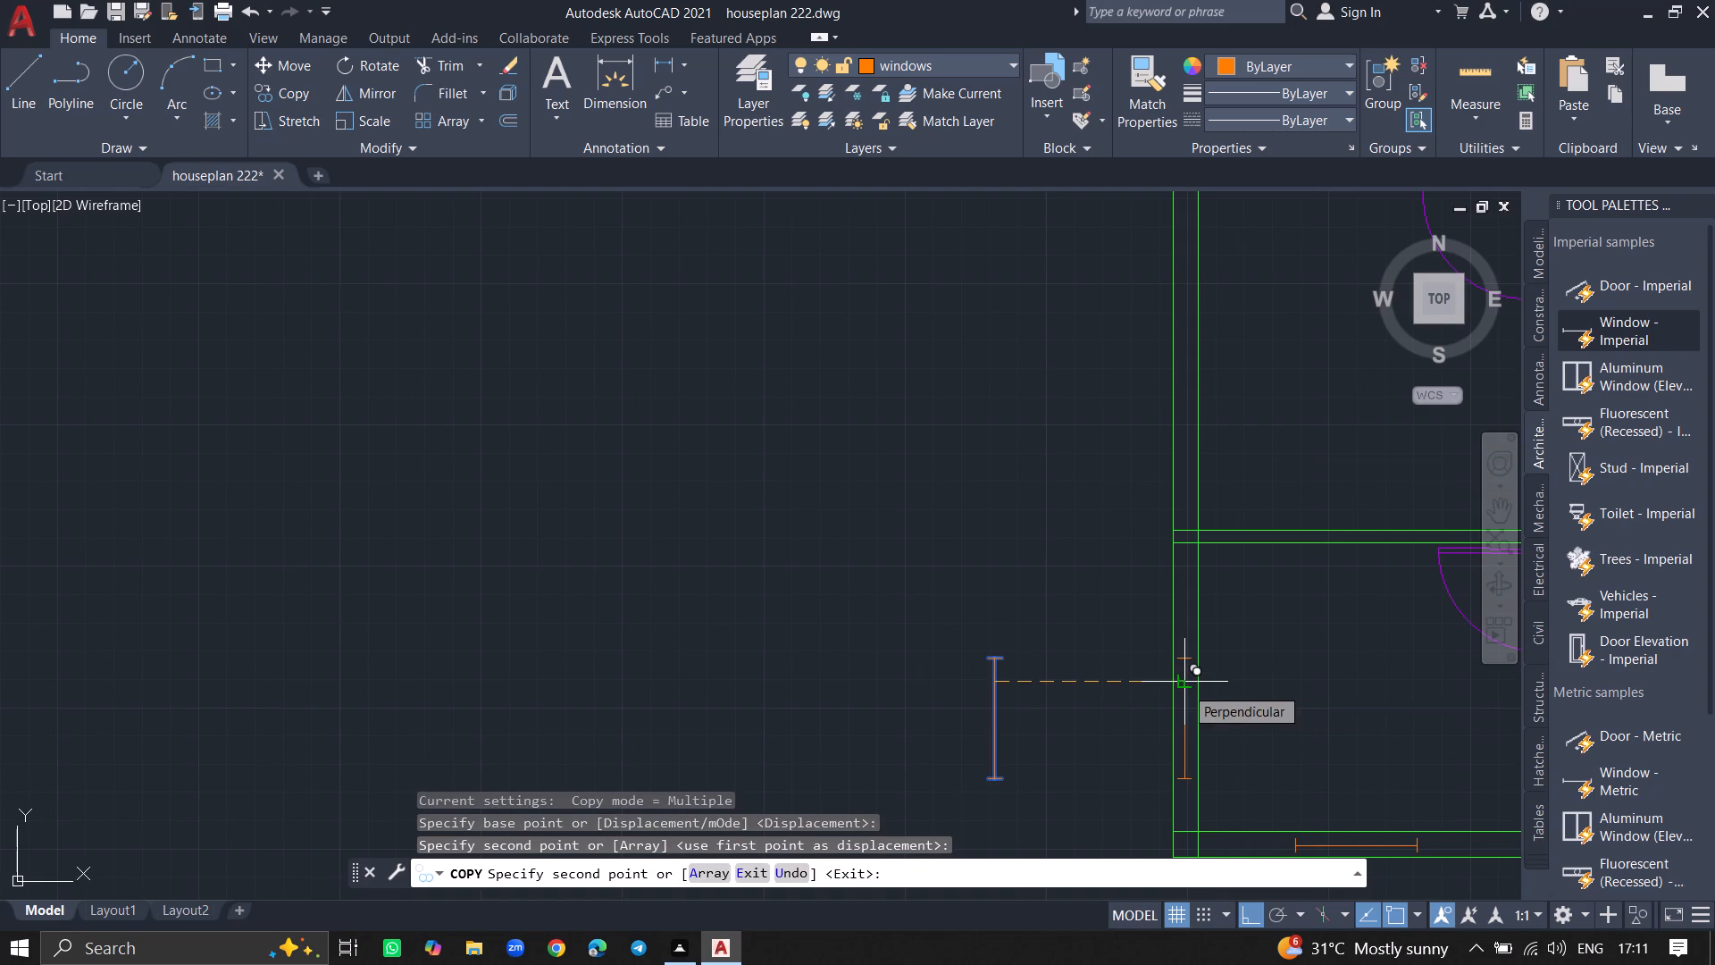
With Ortho off, place two more copies at the left exterior wall of the room above, one on its inner line and one mid-wall.
ctrl+scroll(1184, 493, down, 1)
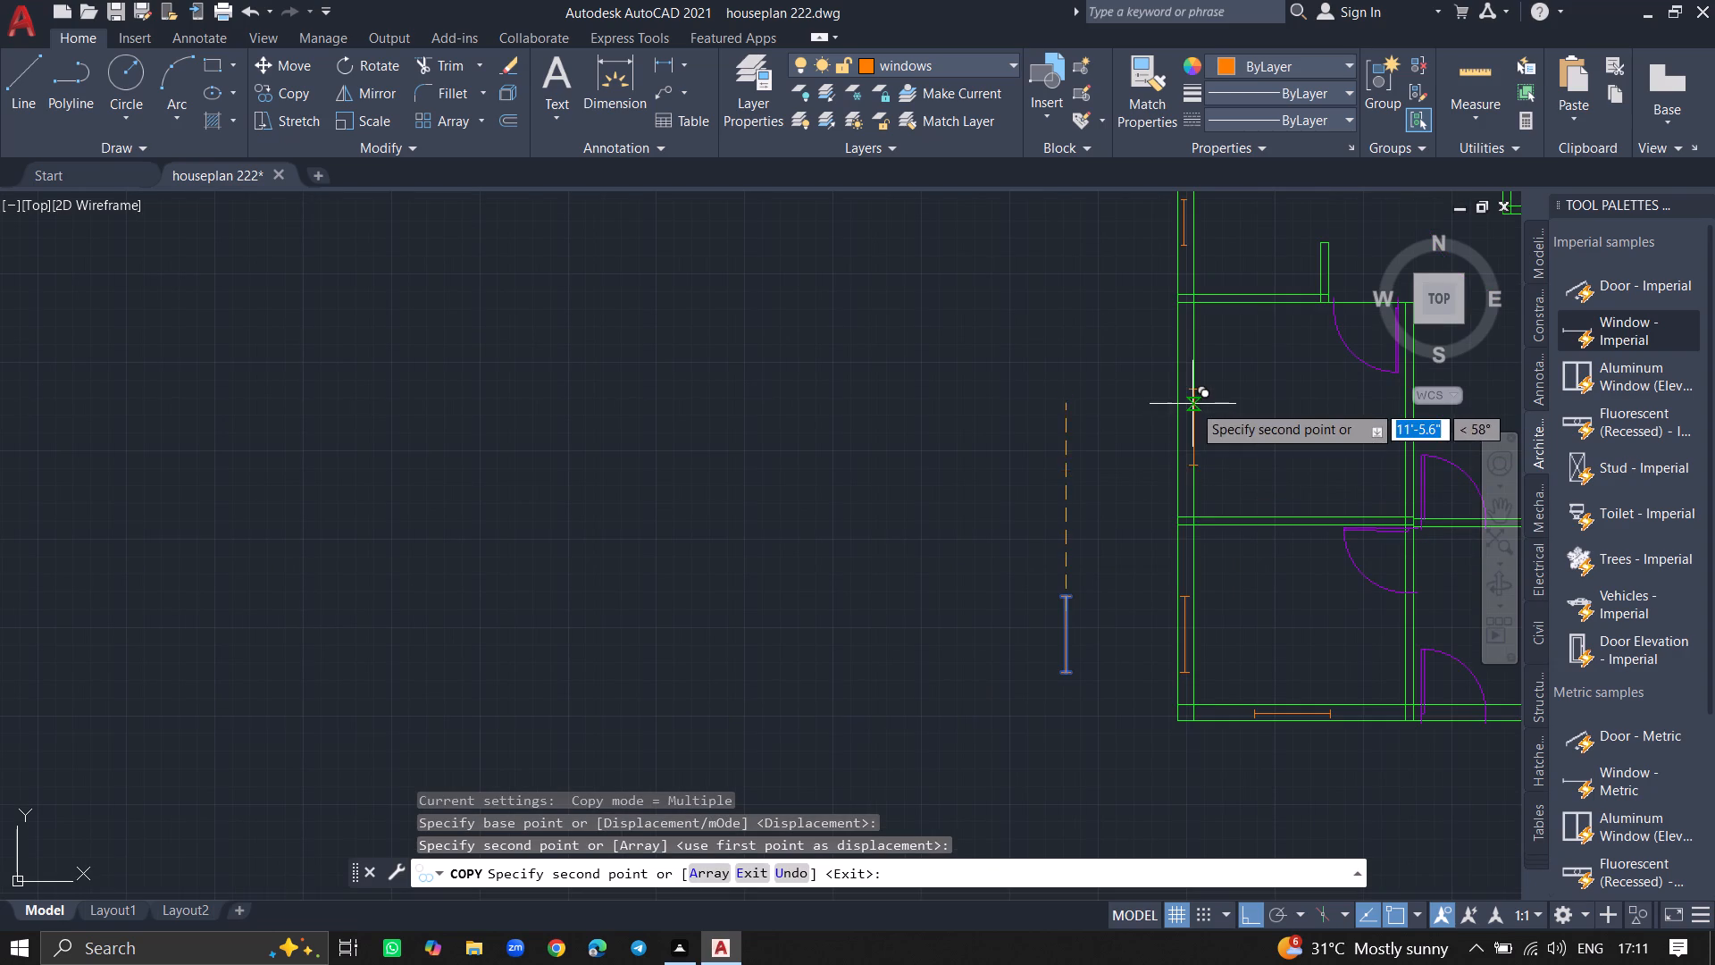
key(F8)
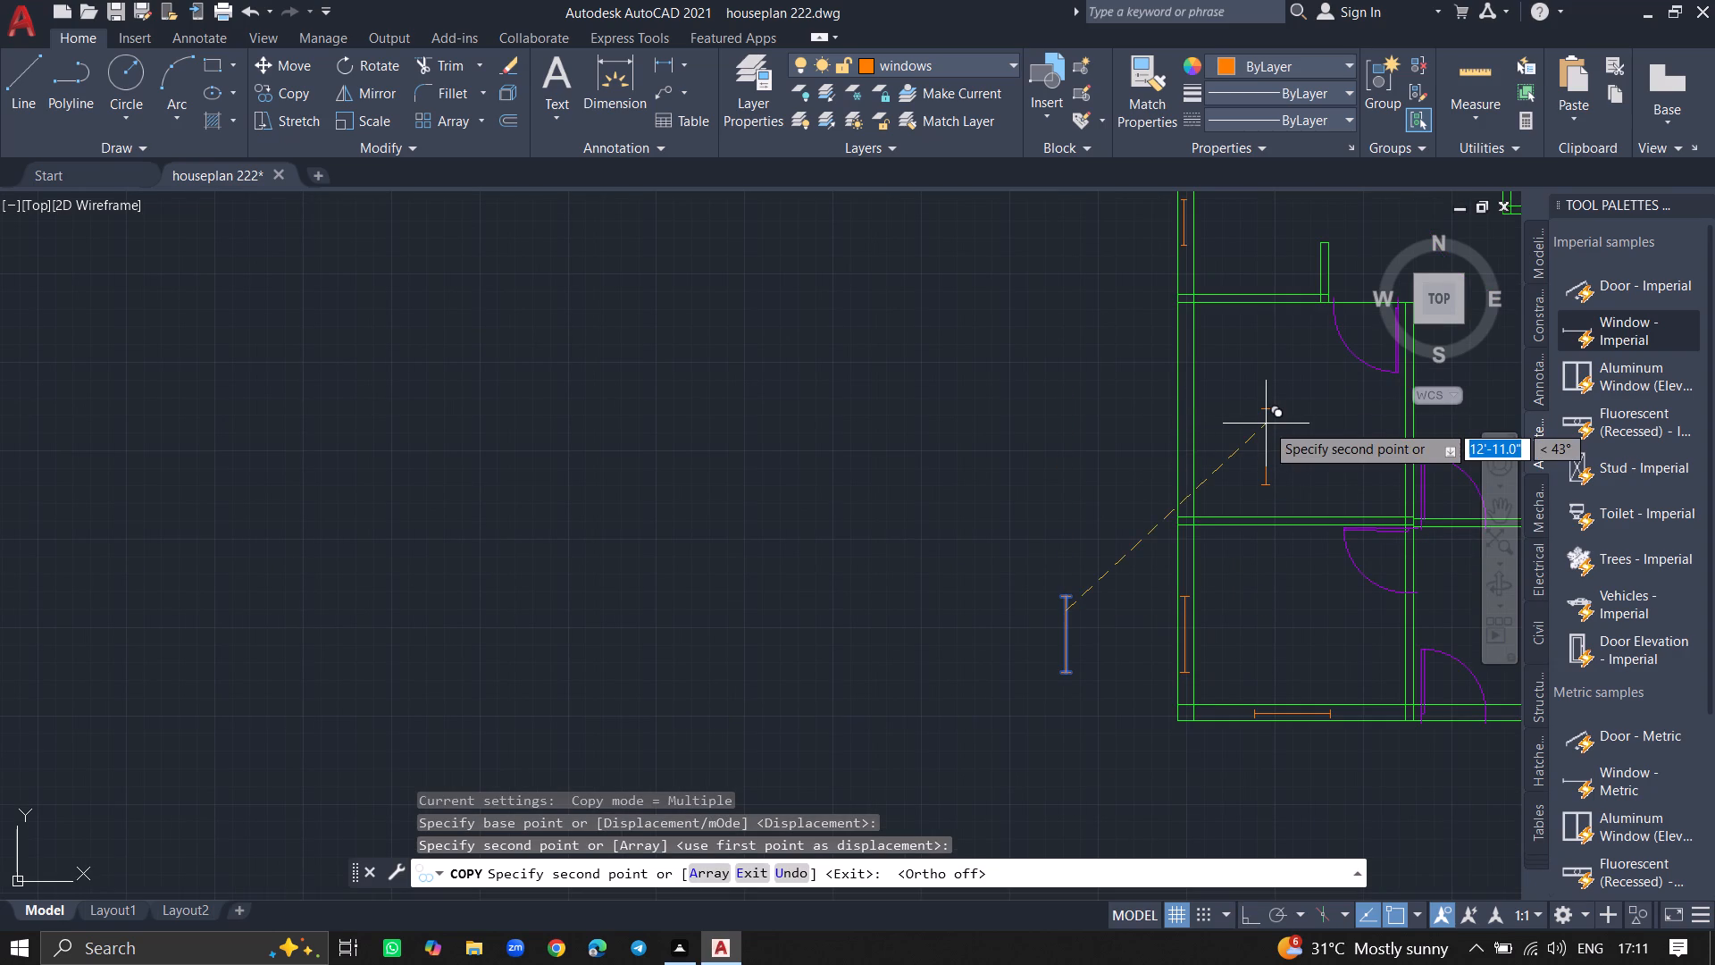
click(1187, 399)
ctrl+scroll(1187, 399, up, 2)
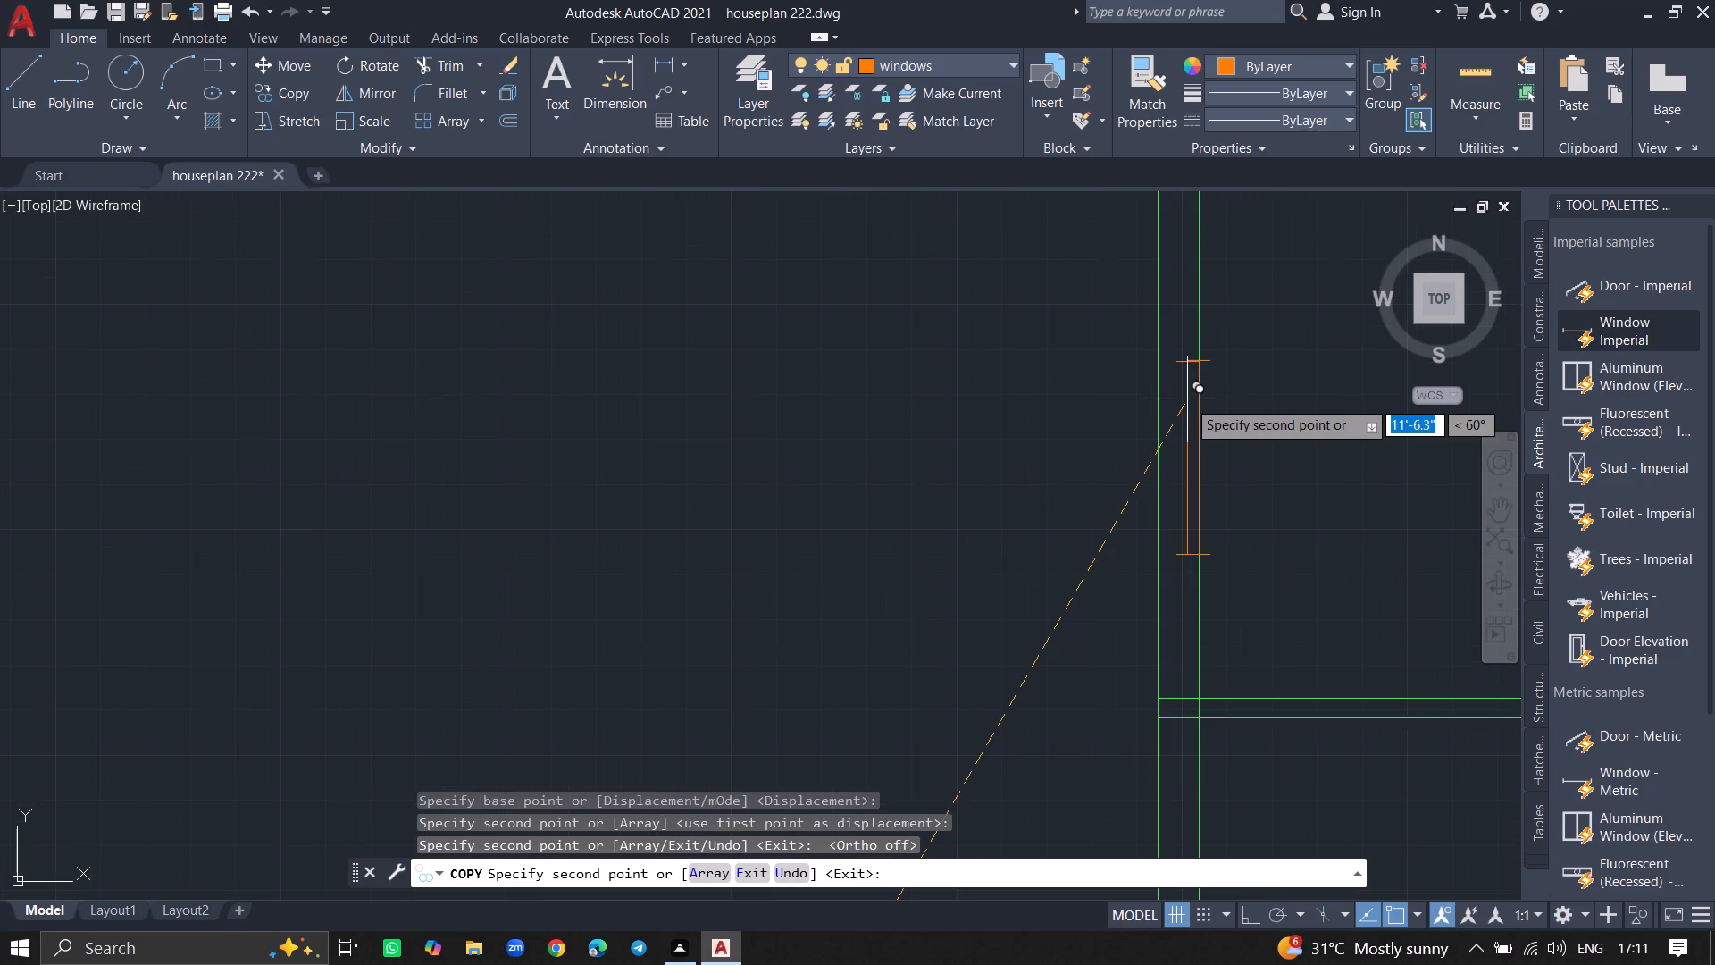
click(1178, 401)
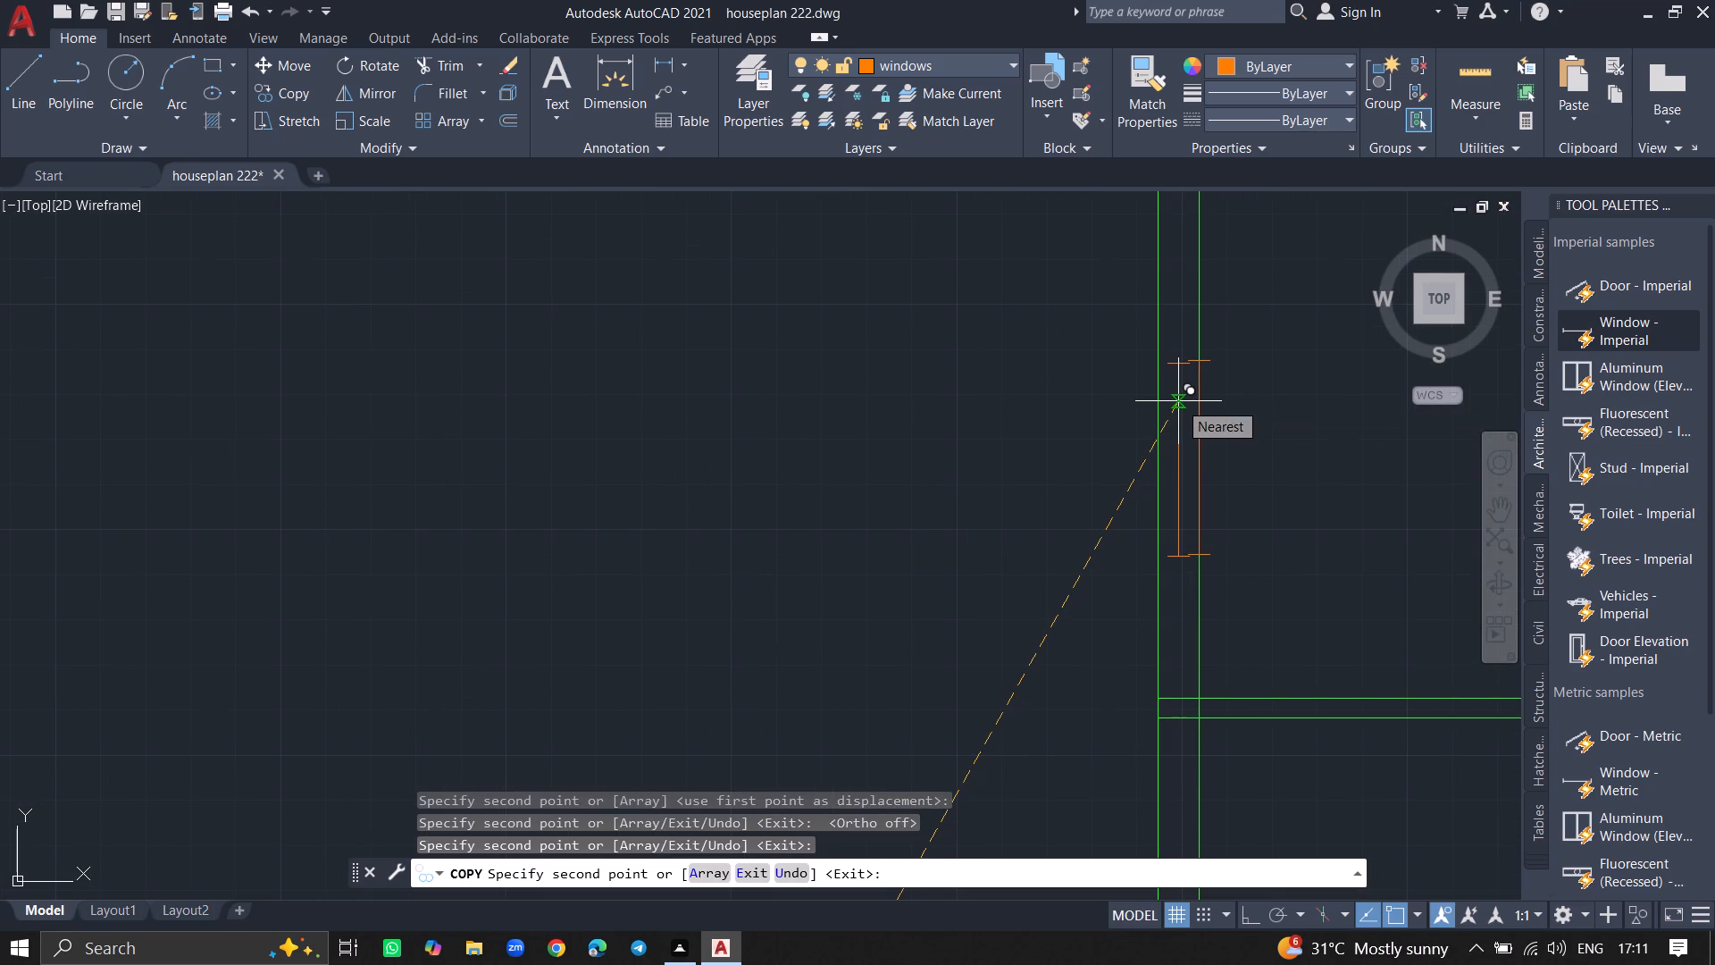
key(Escape)
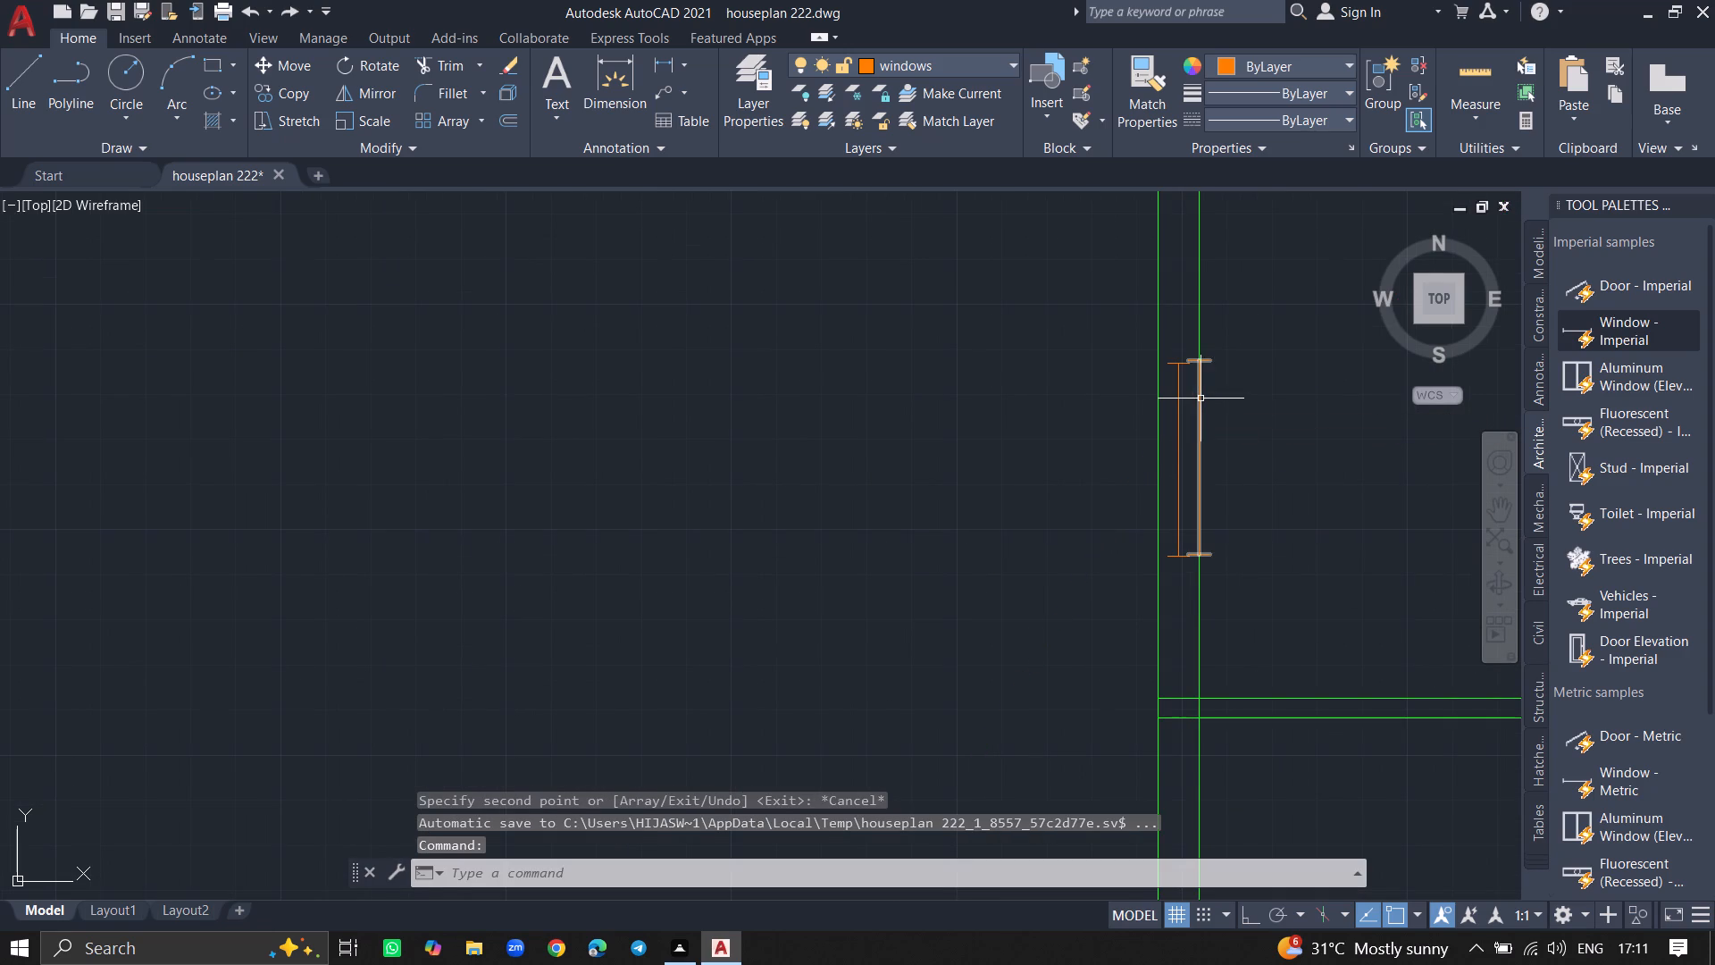
Delete the duplicate window on the inner line of that room's left exterior wall.
click(1200, 399)
key(Delete)
Delete the spare vertical window left outside the house plan beside the lower-left room.
ctrl+scroll(1200, 399, down, 4)
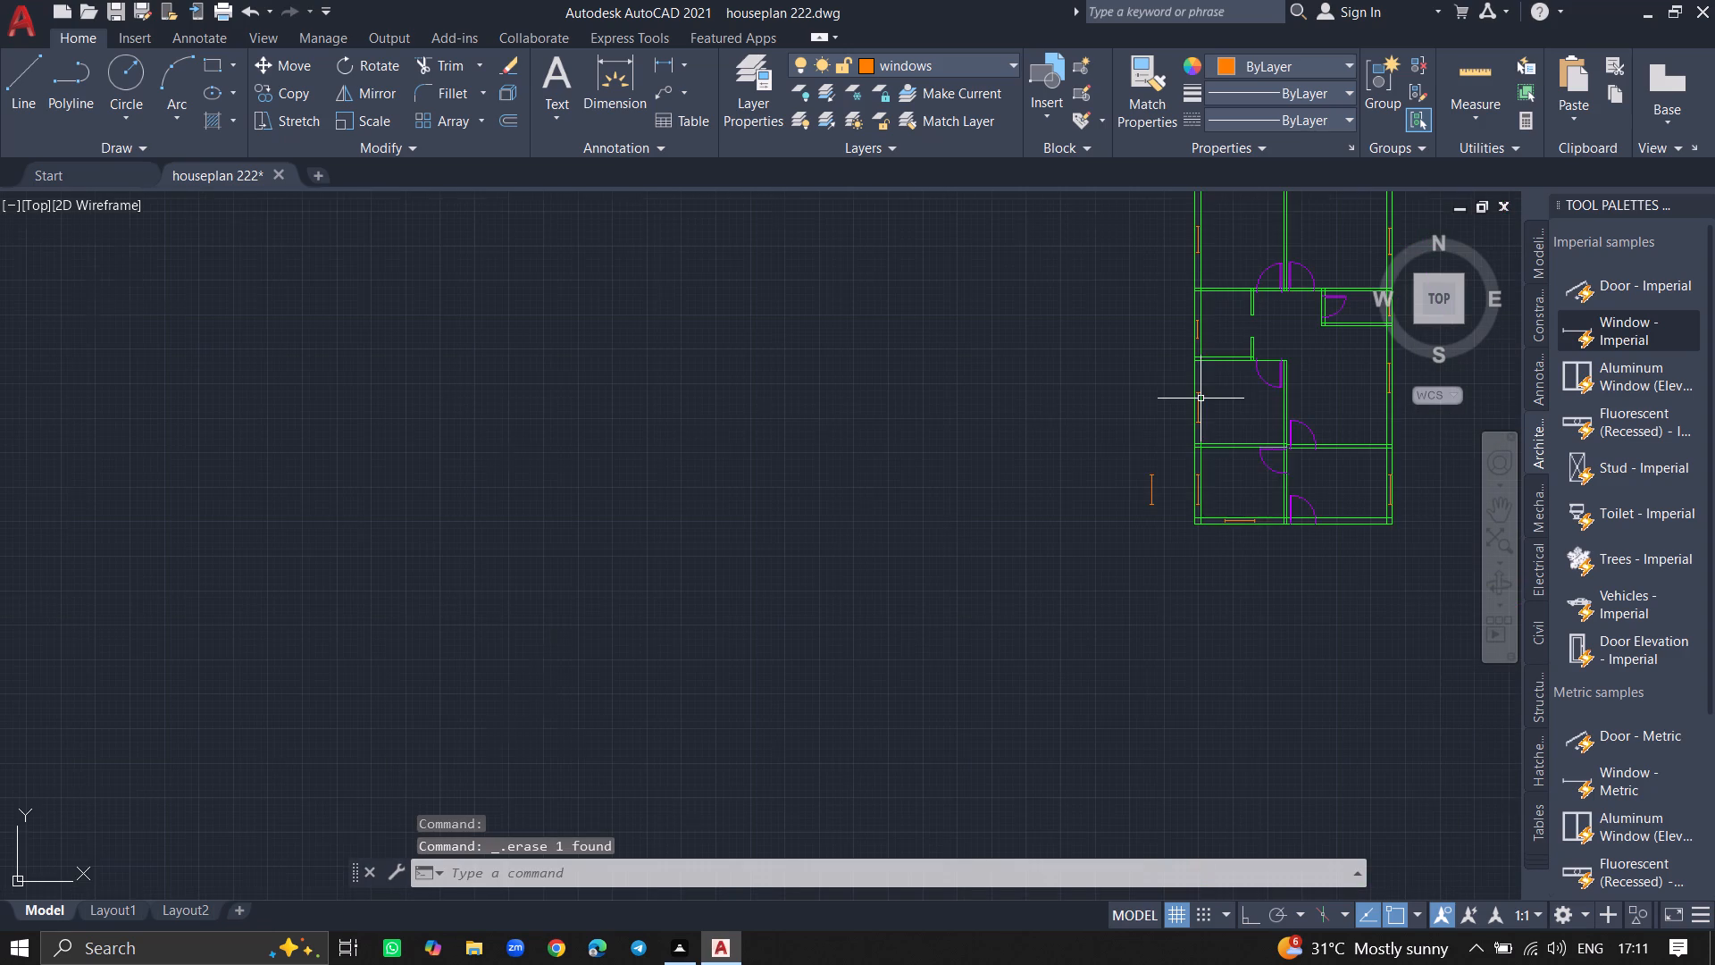
ctrl+scroll(1351, 468, up, 1)
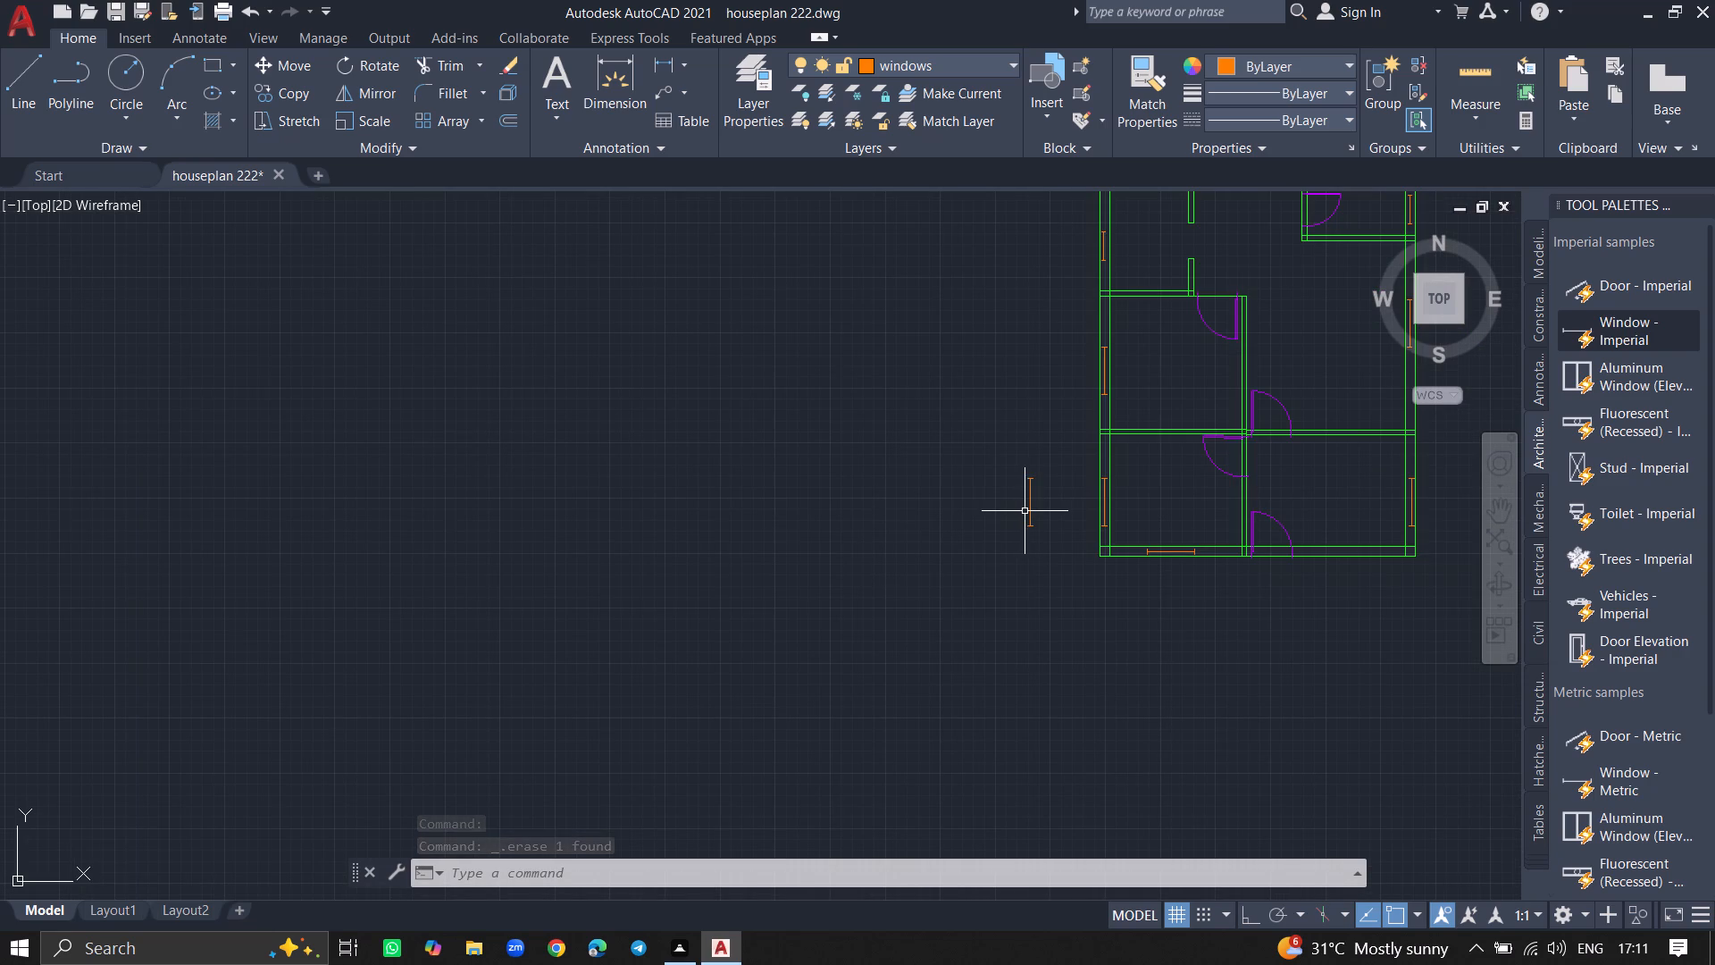
click(1029, 511)
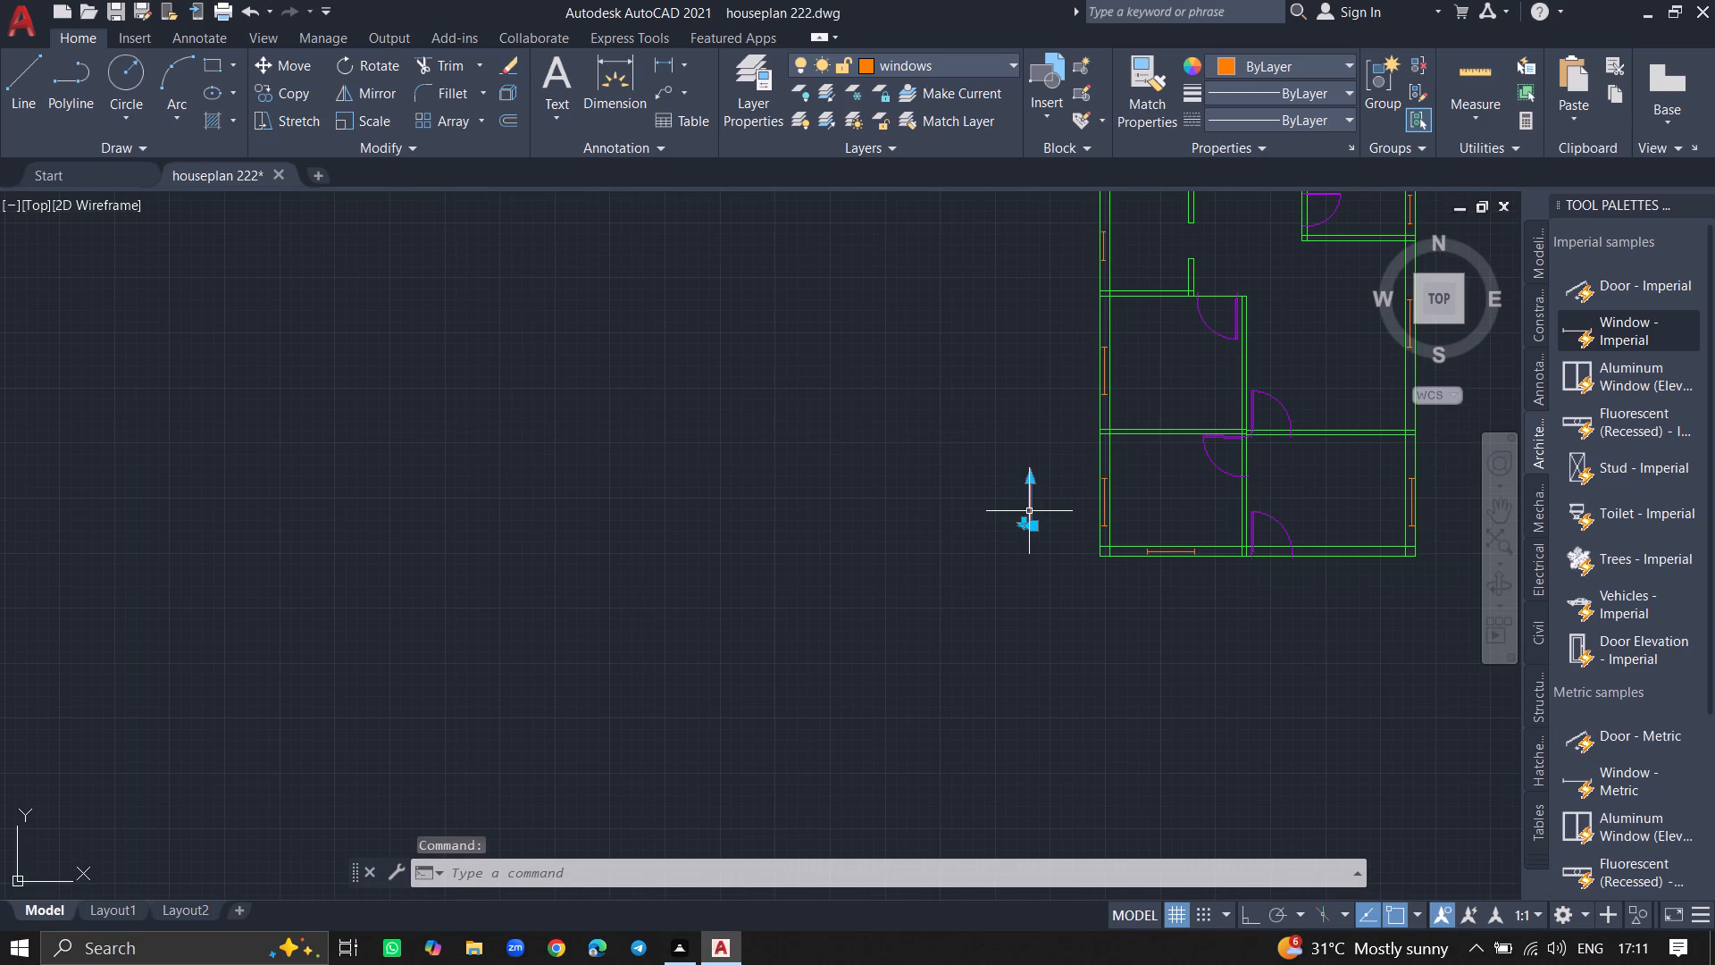
key(Delete)
Scale up the window in the upper-left room's left exterior wall by a factor of about 1.9.
ctrl+scroll(1029, 511, down, 3)
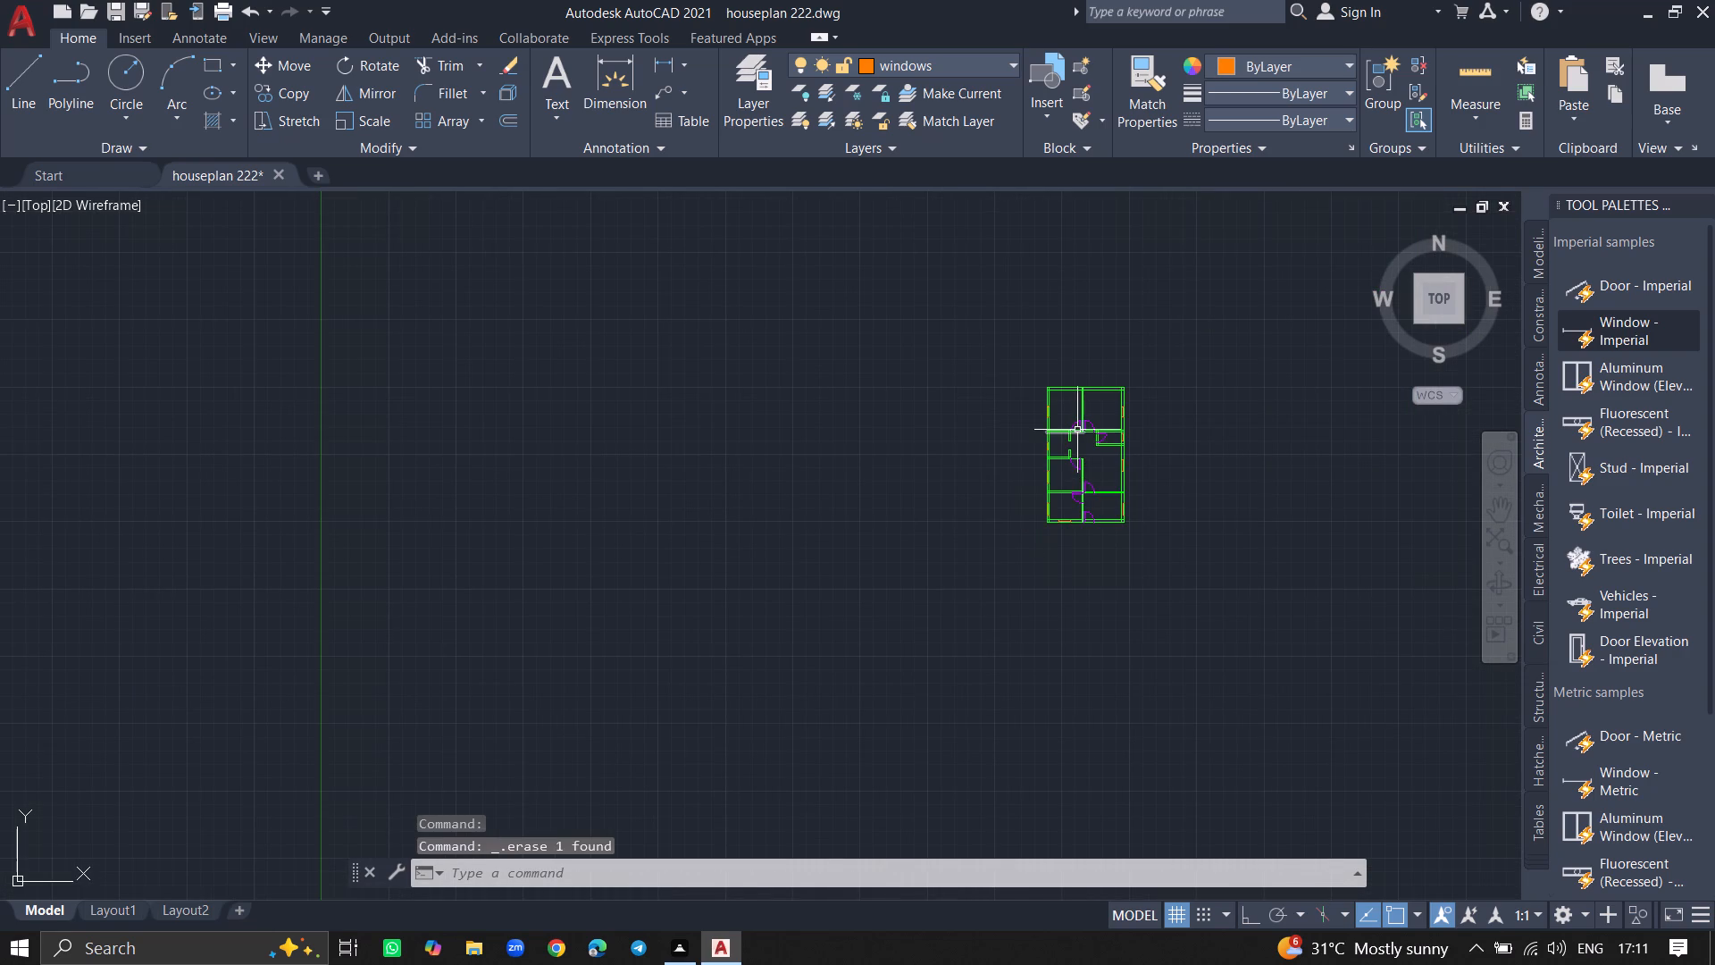
ctrl+scroll(1077, 430, up, 2)
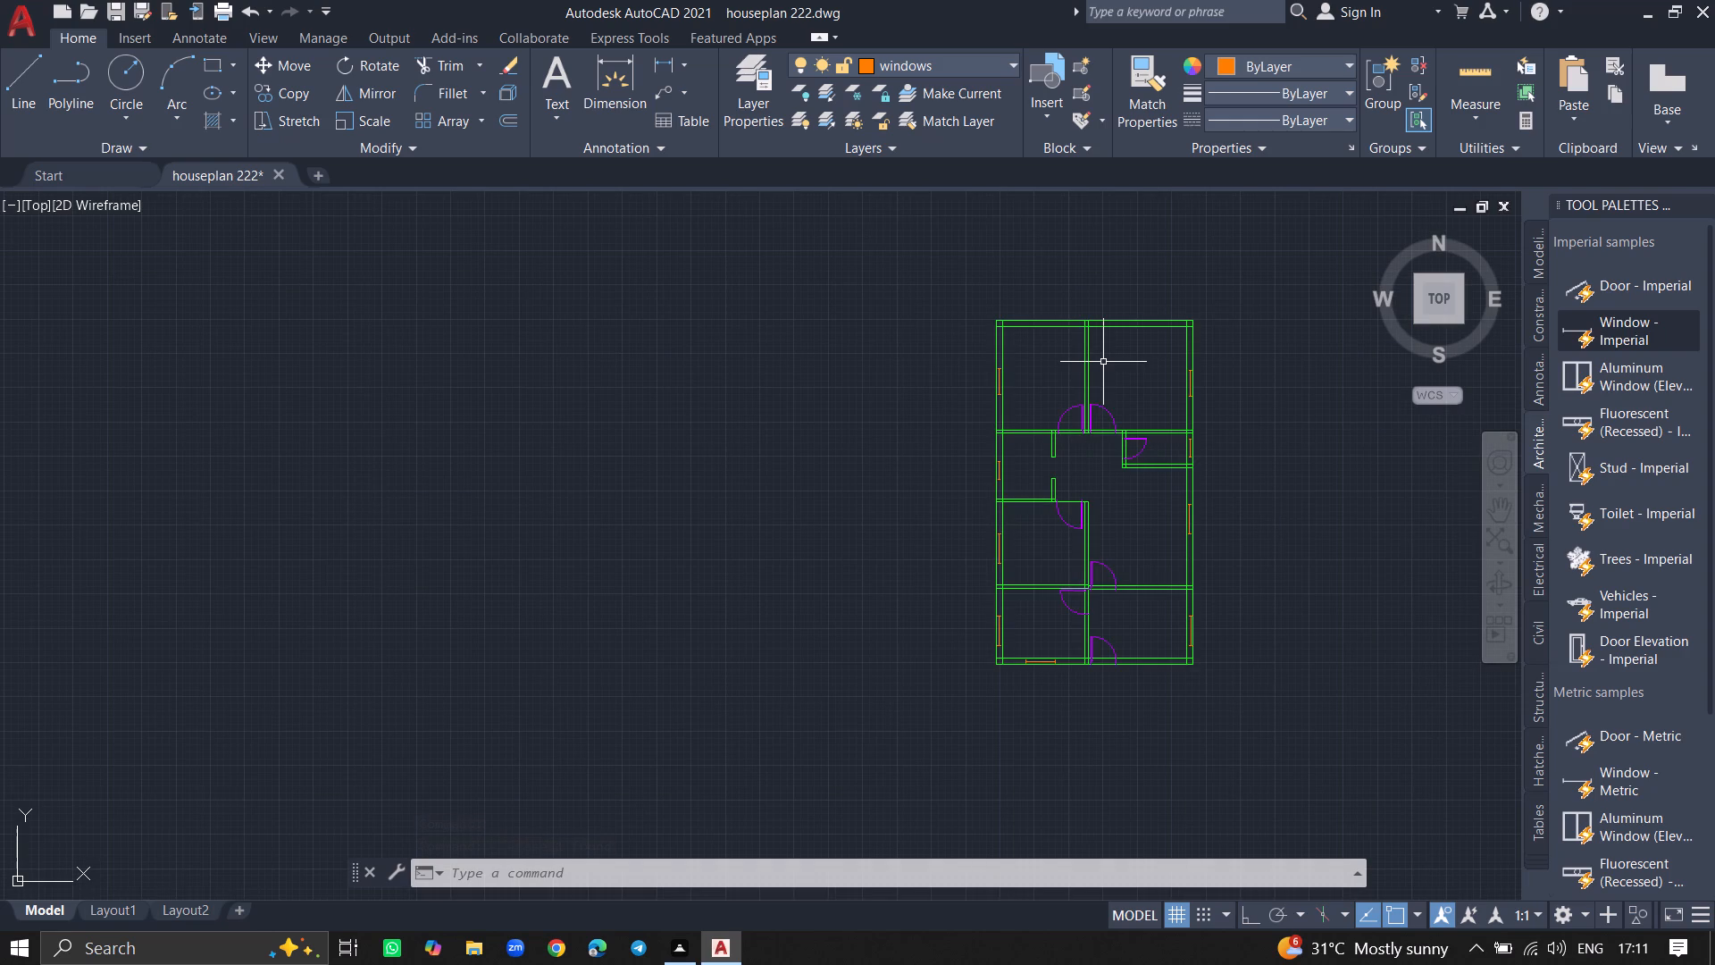
ctrl+scroll(1103, 362, up, 2)
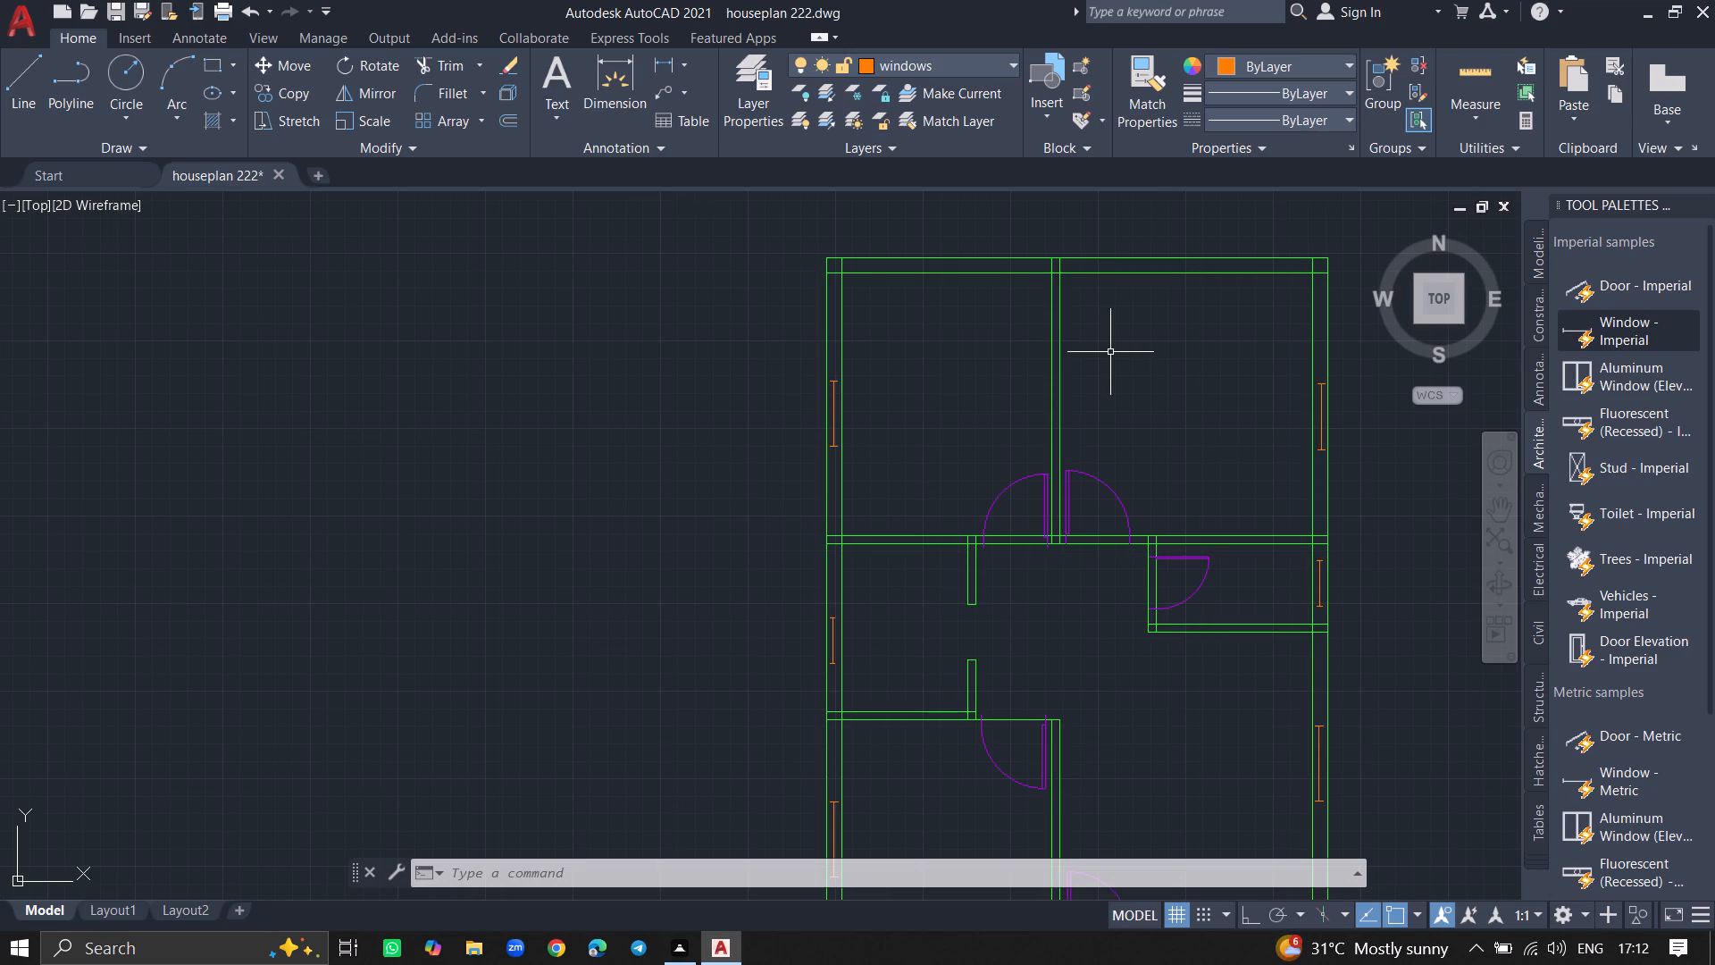
ctrl+scroll(1110, 352, down, 2)
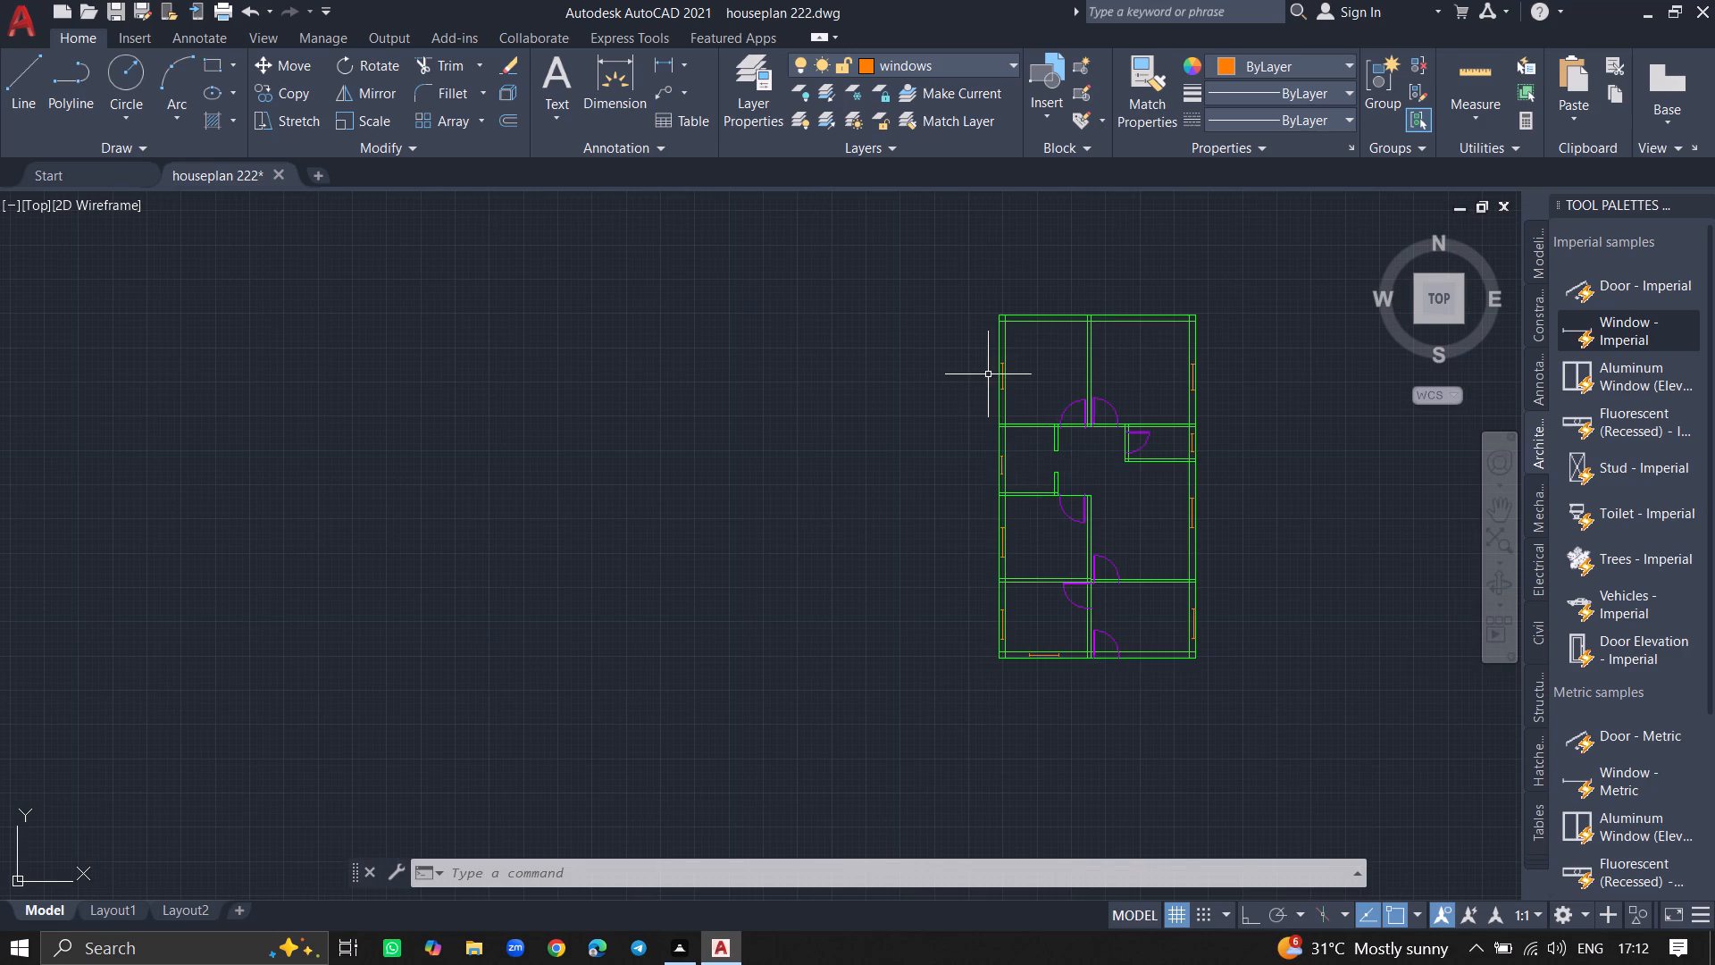
ctrl+scroll(988, 374, up, 3)
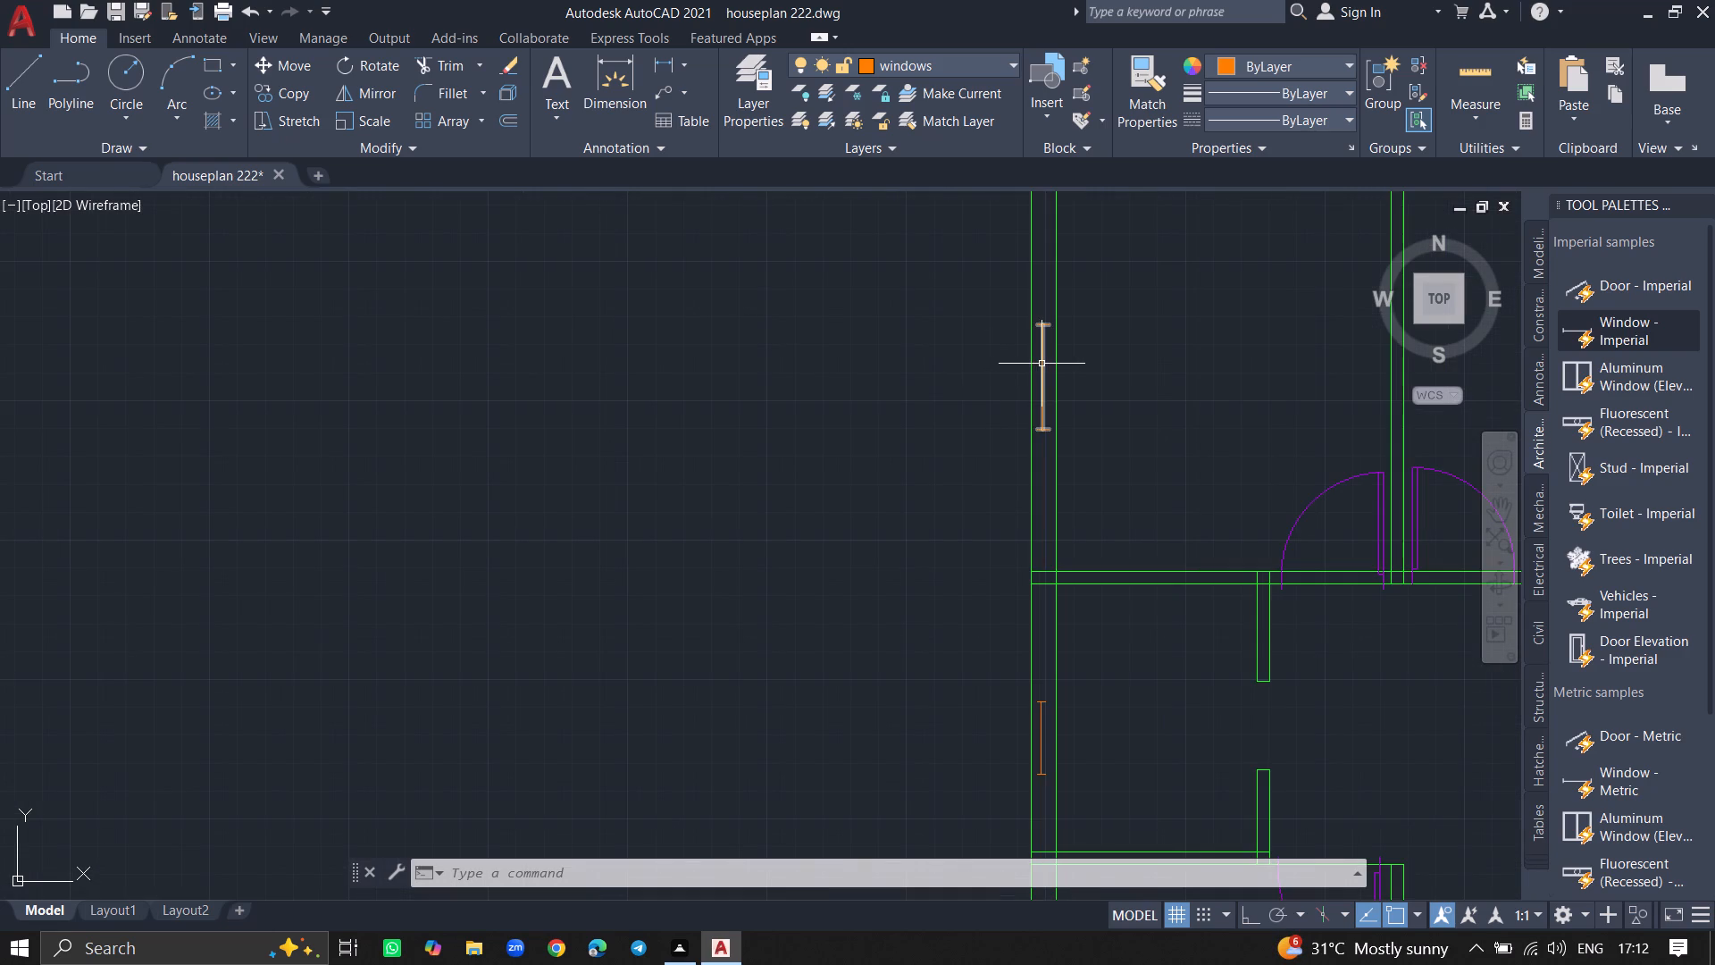
click(1042, 364)
text(sc)
key(Return)
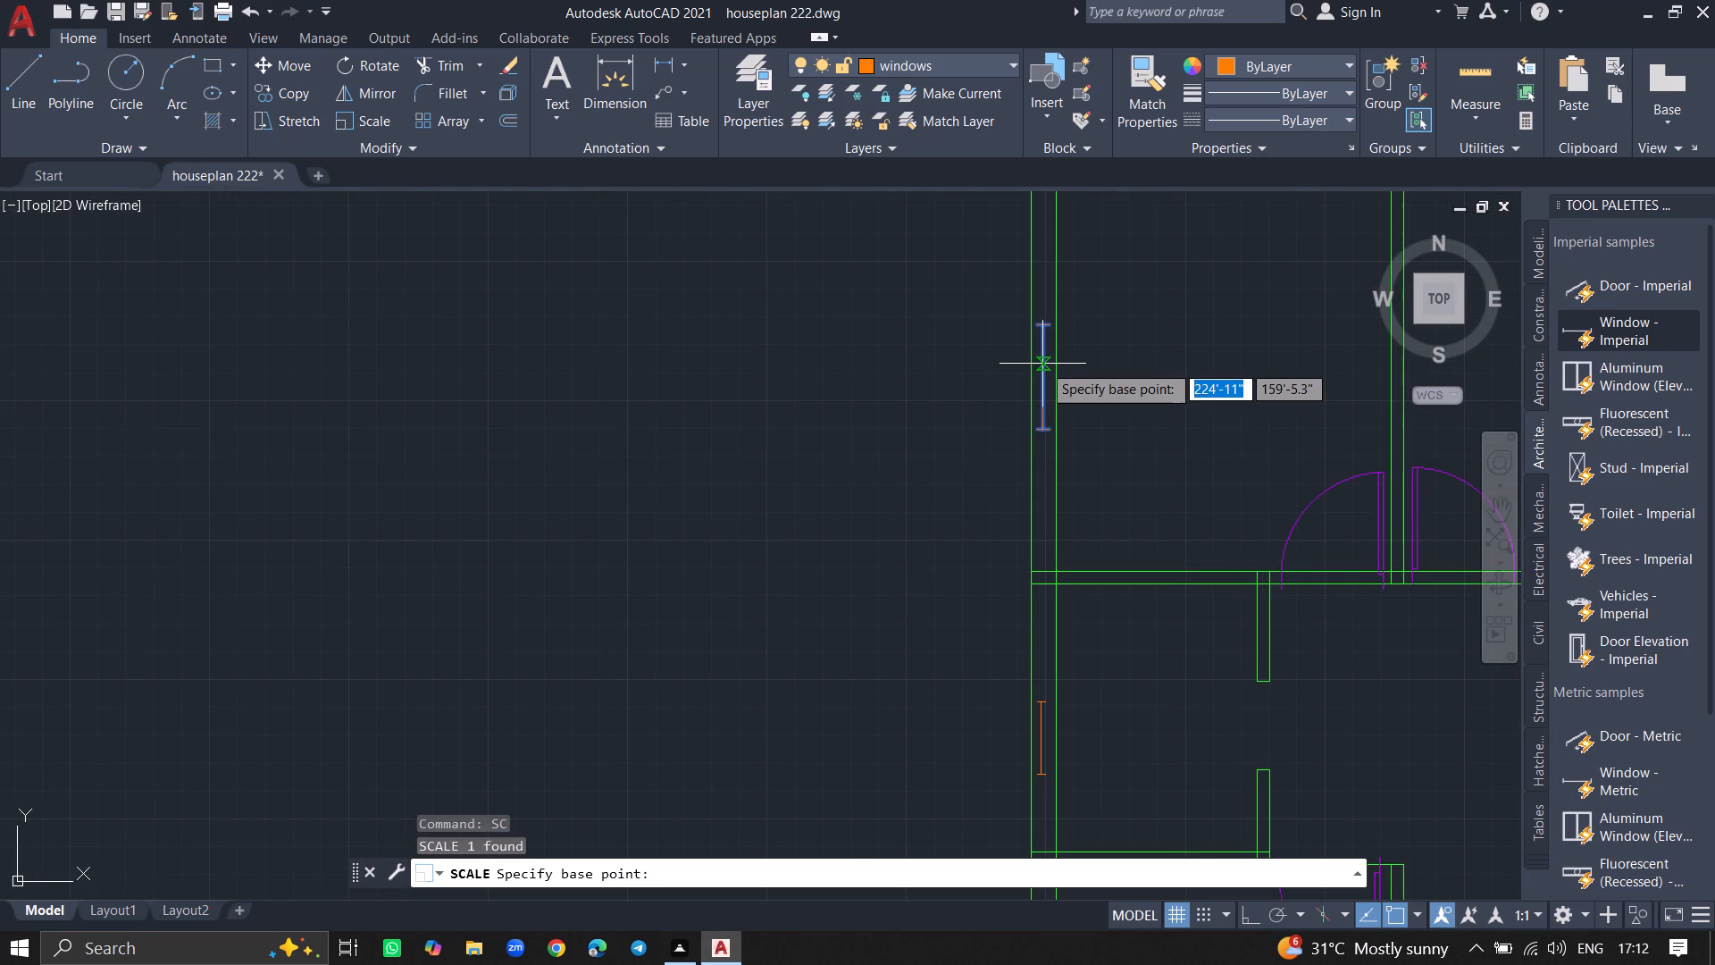
click(1042, 364)
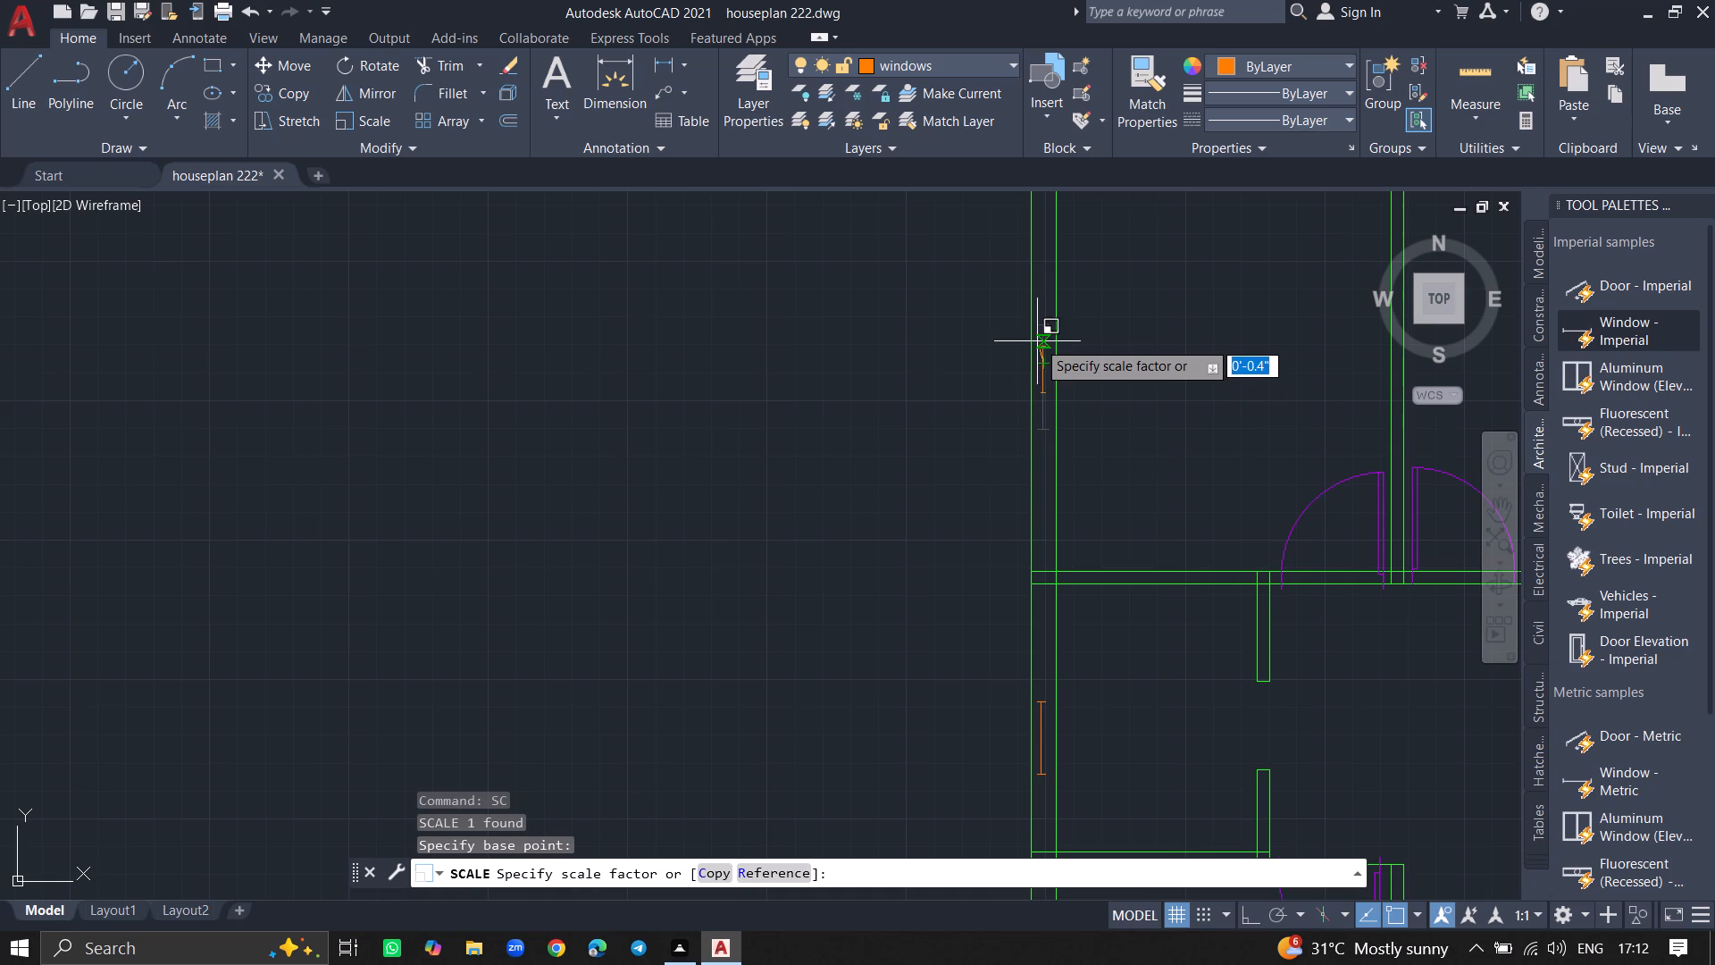
click(1035, 264)
Move the enlarged window about 1.5 feet up, onto the outer line of the upper-left room's left exterior wall.
ctrl+scroll(1044, 306, down, 1)
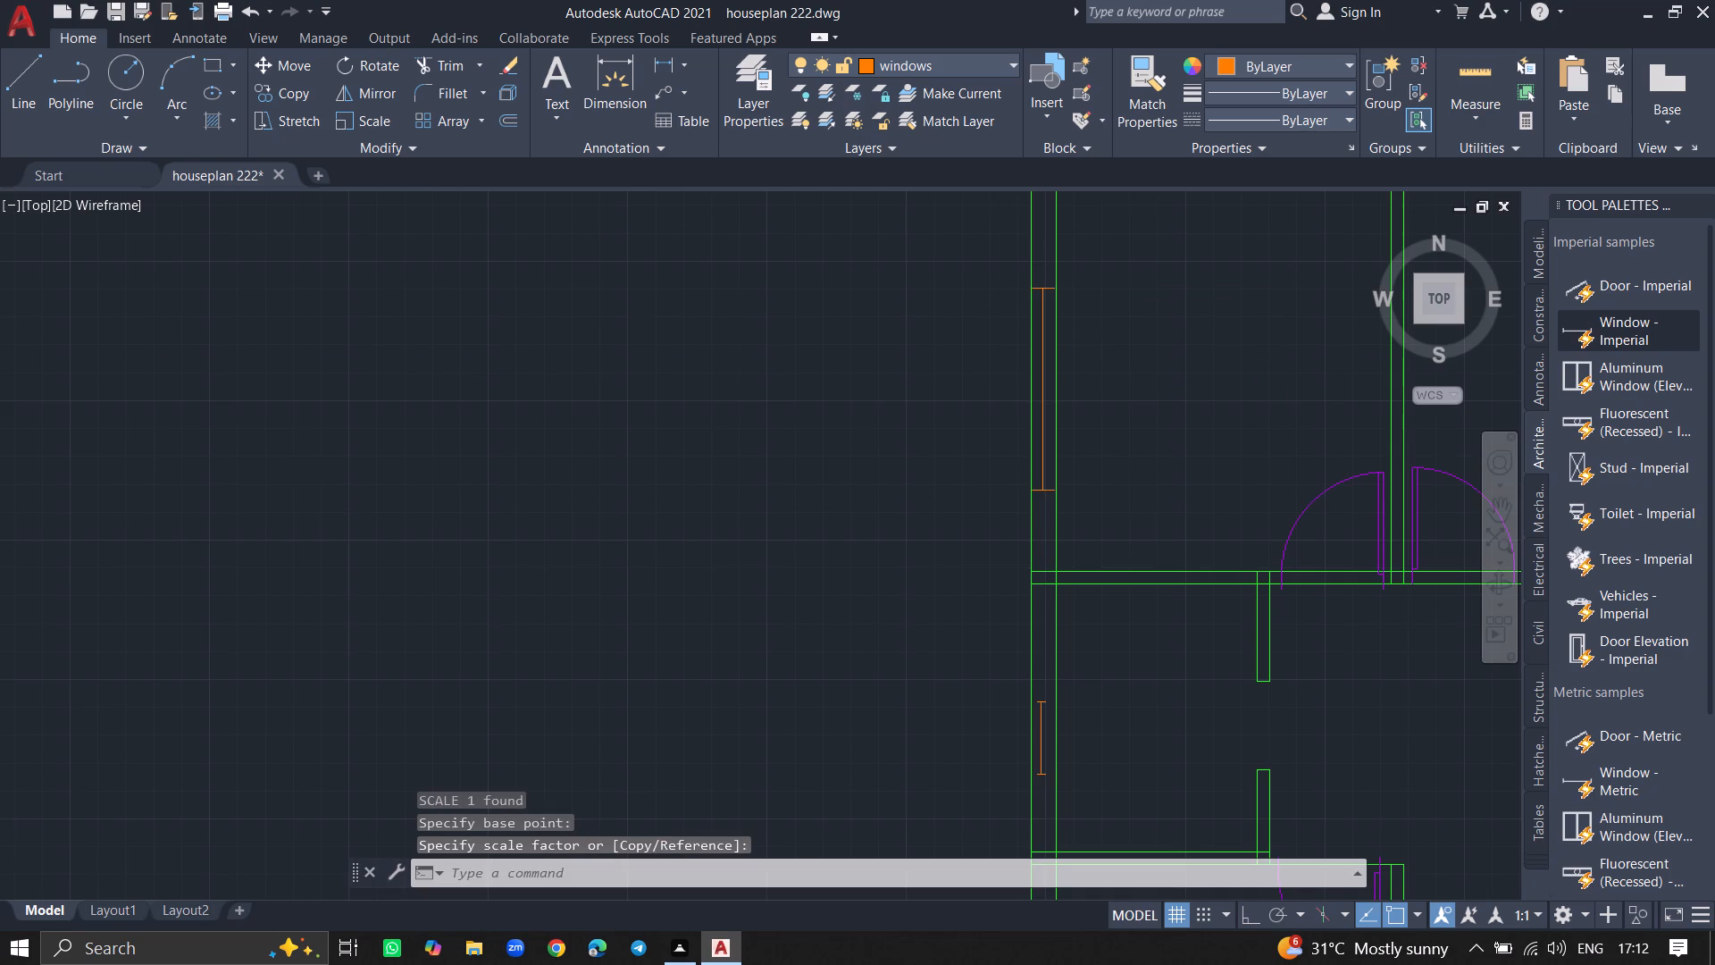
click(1044, 308)
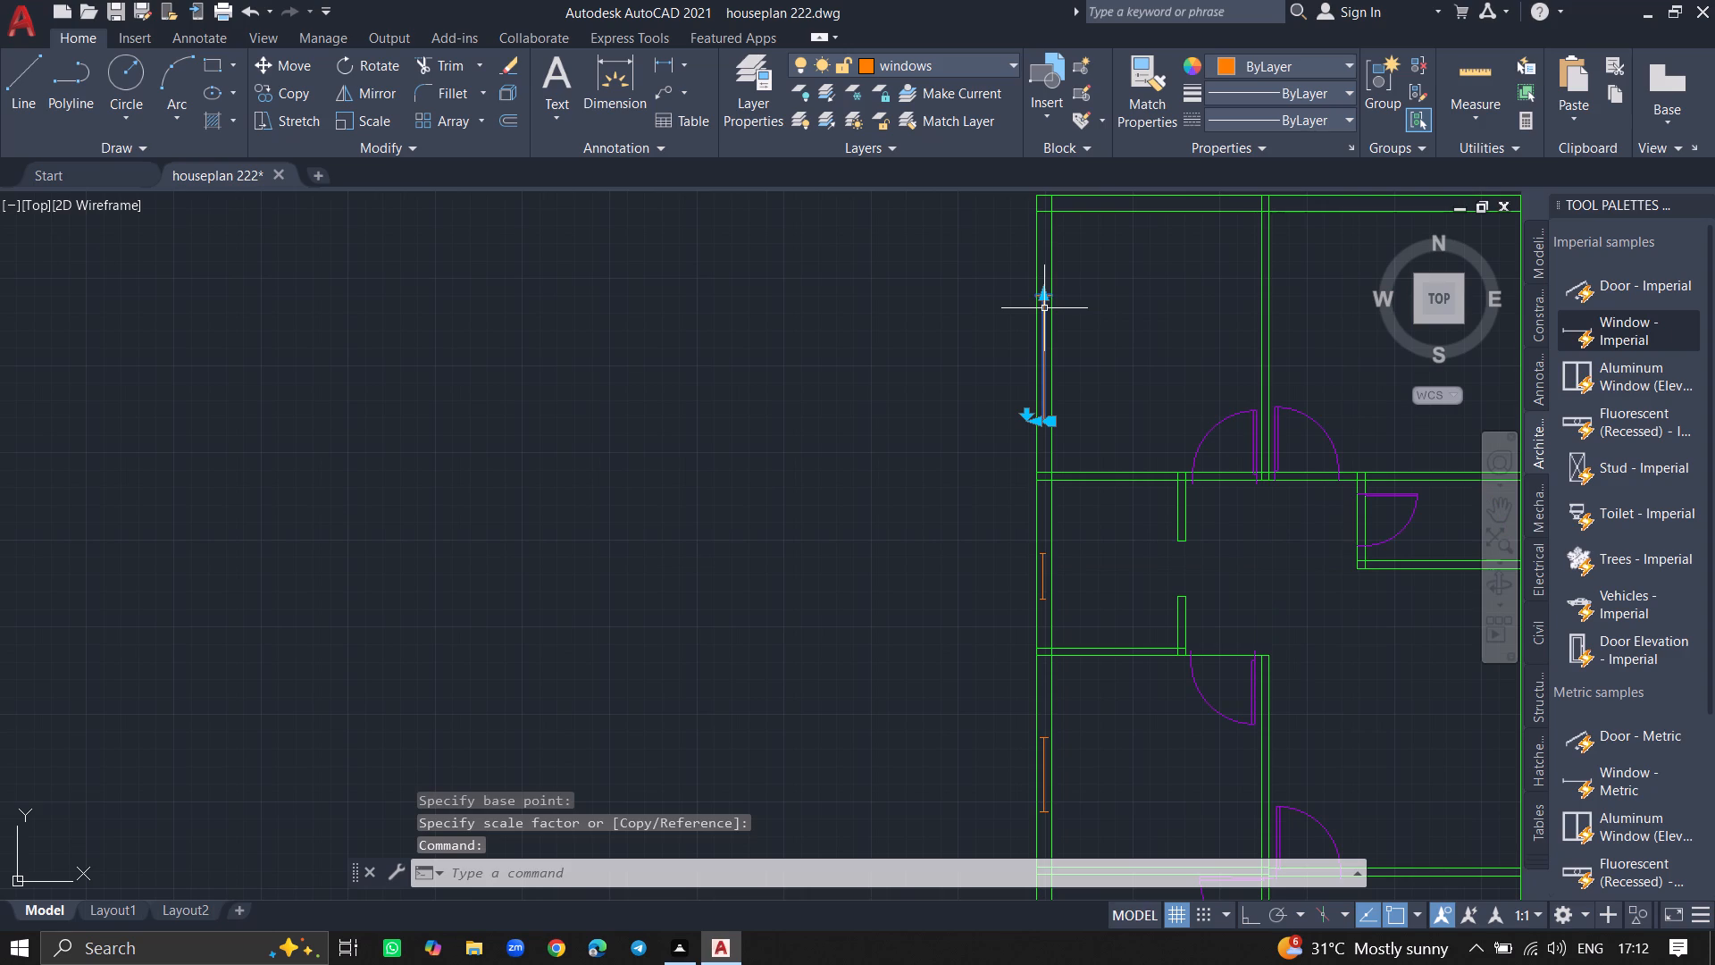
text(move)
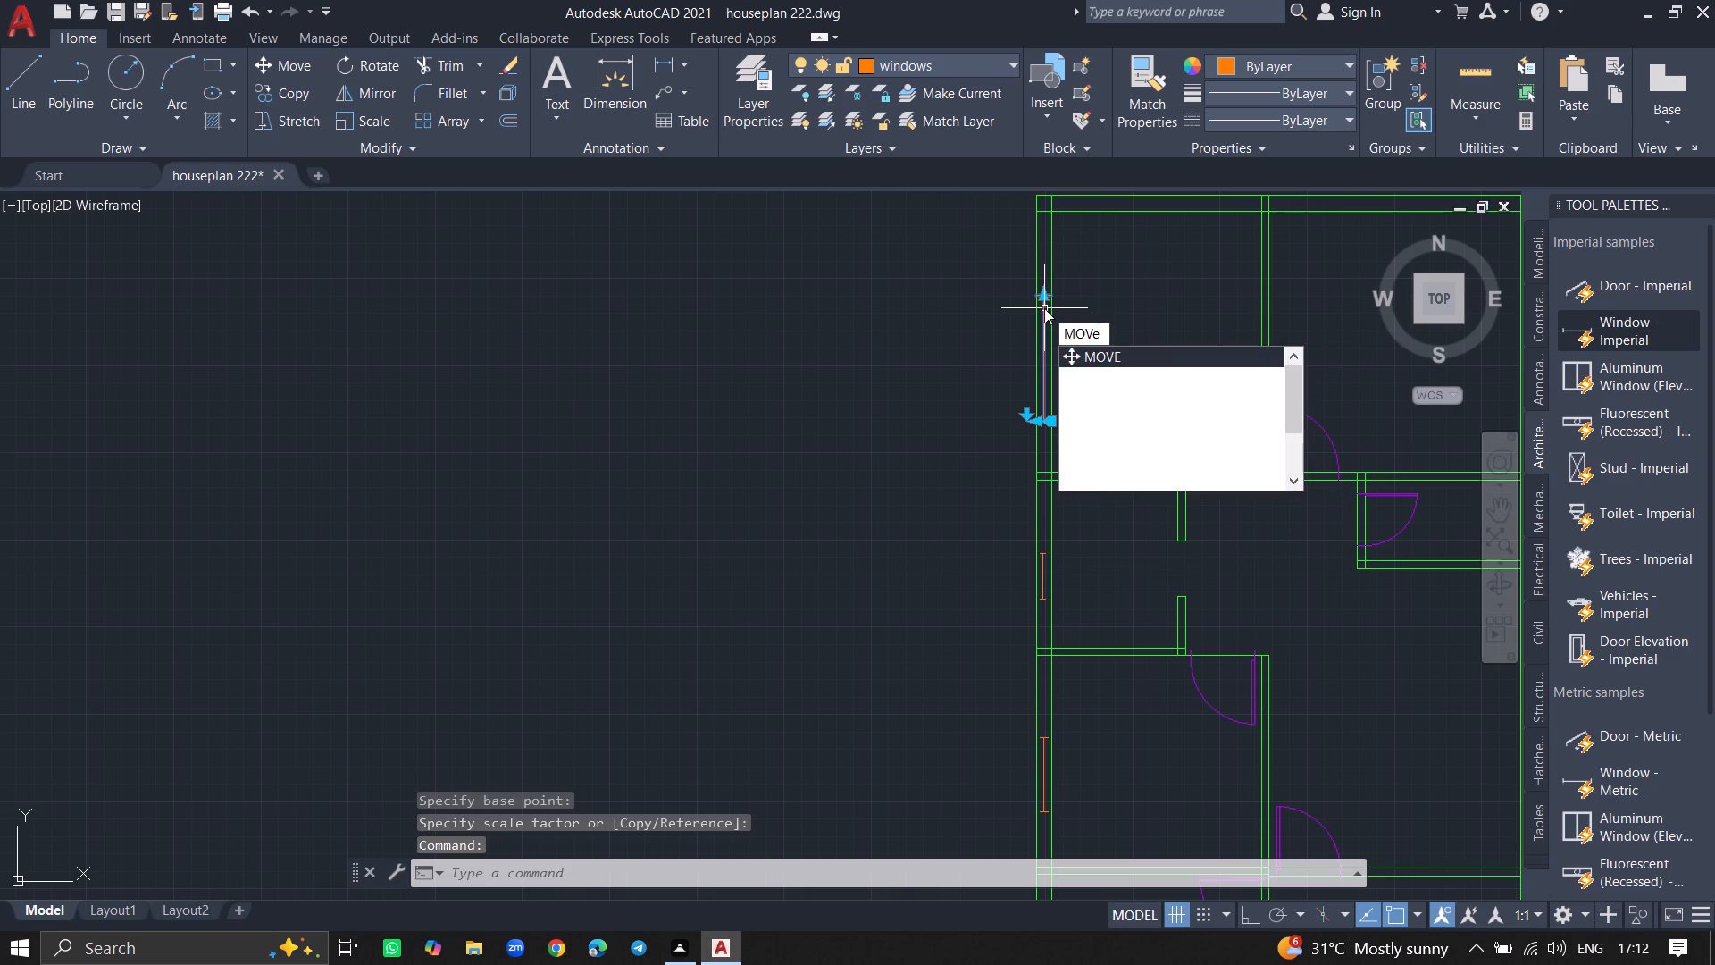
key(Return)
click(1044, 308)
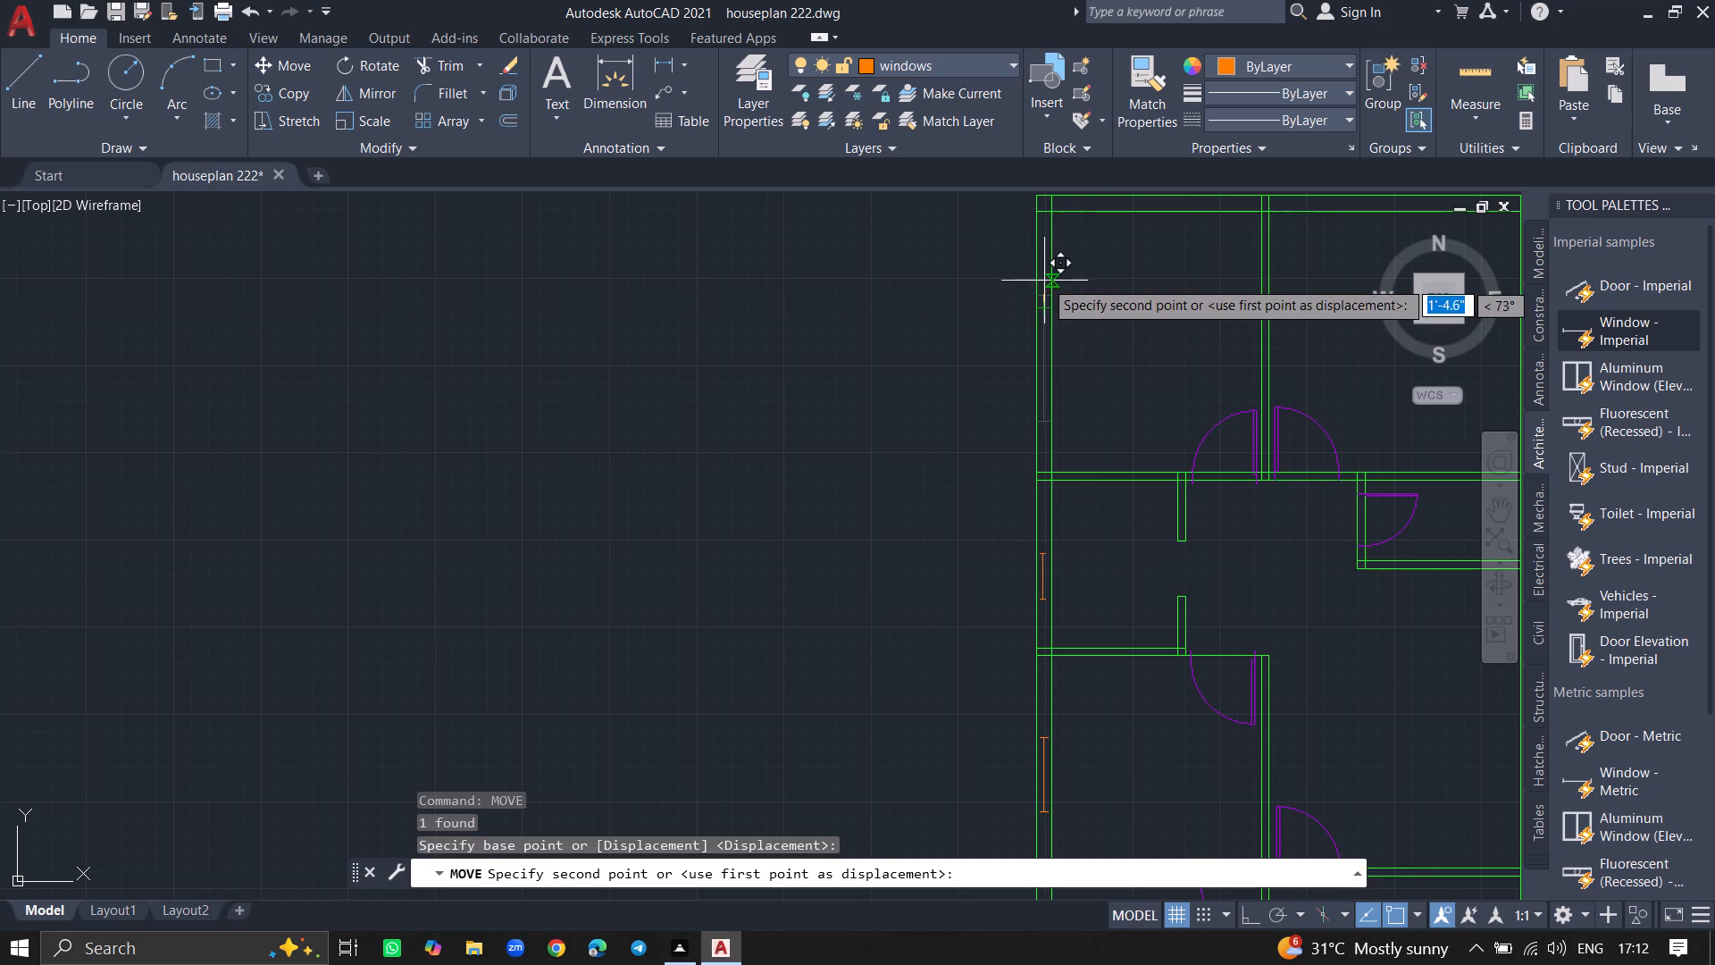
click(1043, 276)
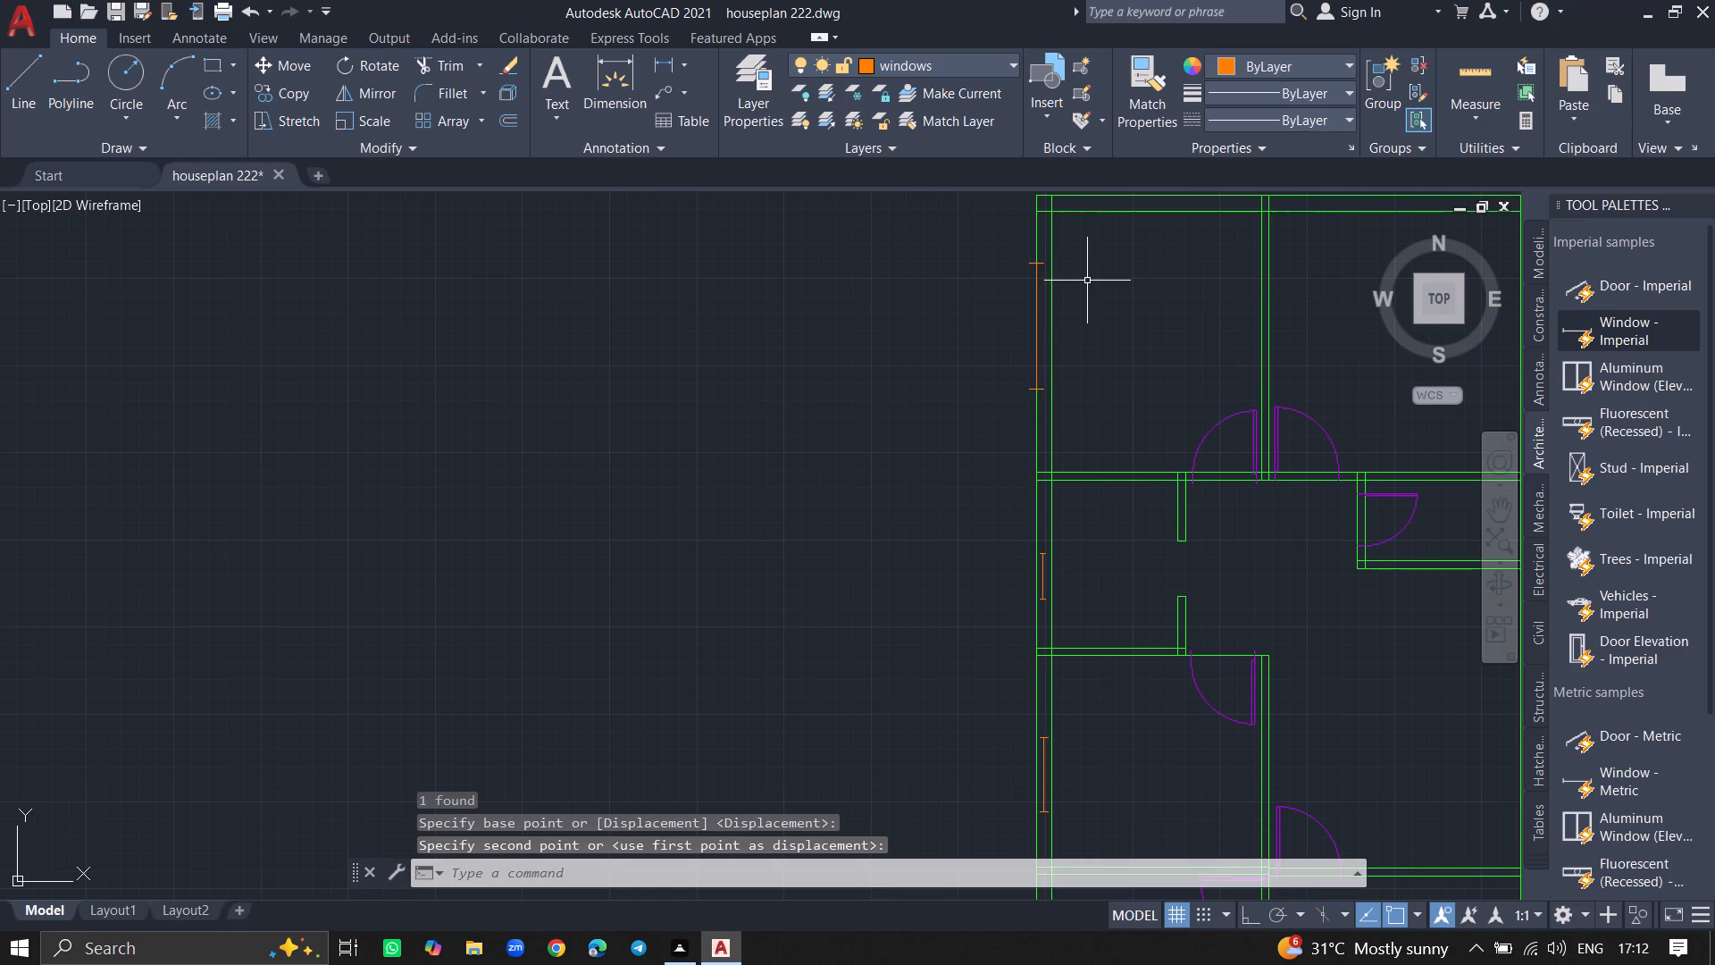
ctrl+scroll(1087, 281, up, 2)
ctrl+scroll(1038, 295, down, 3)
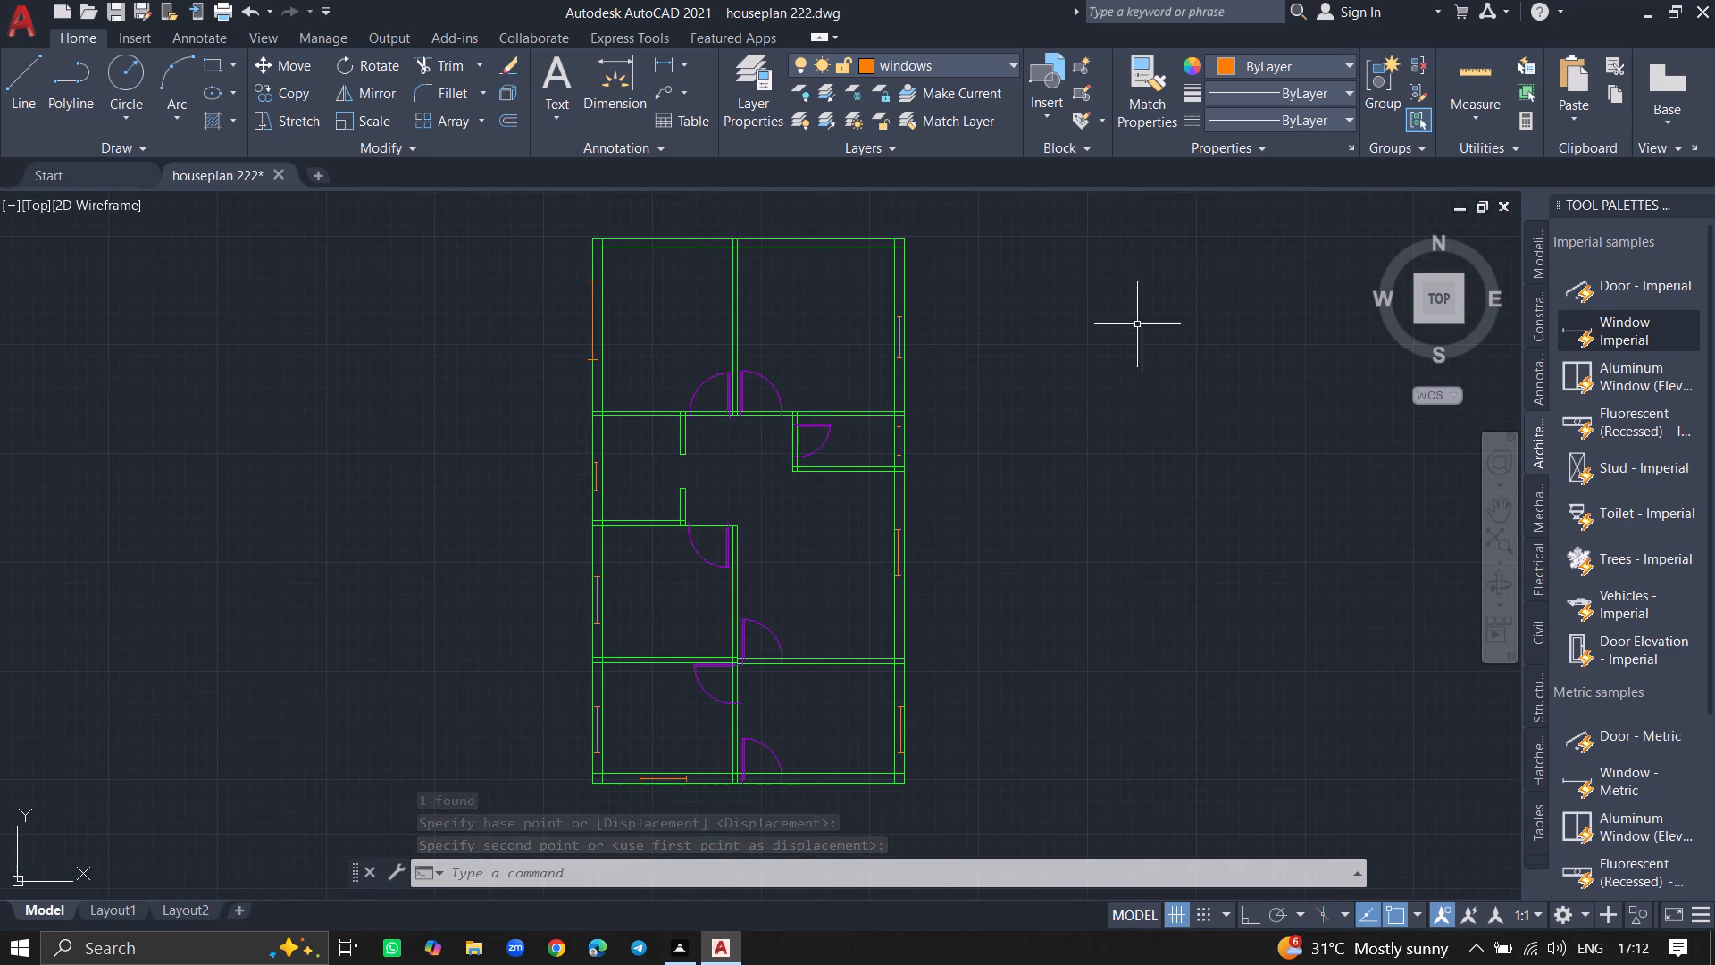
Delete the small window in the upper-right room's right exterior wall.
click(900, 335)
key(Delete)
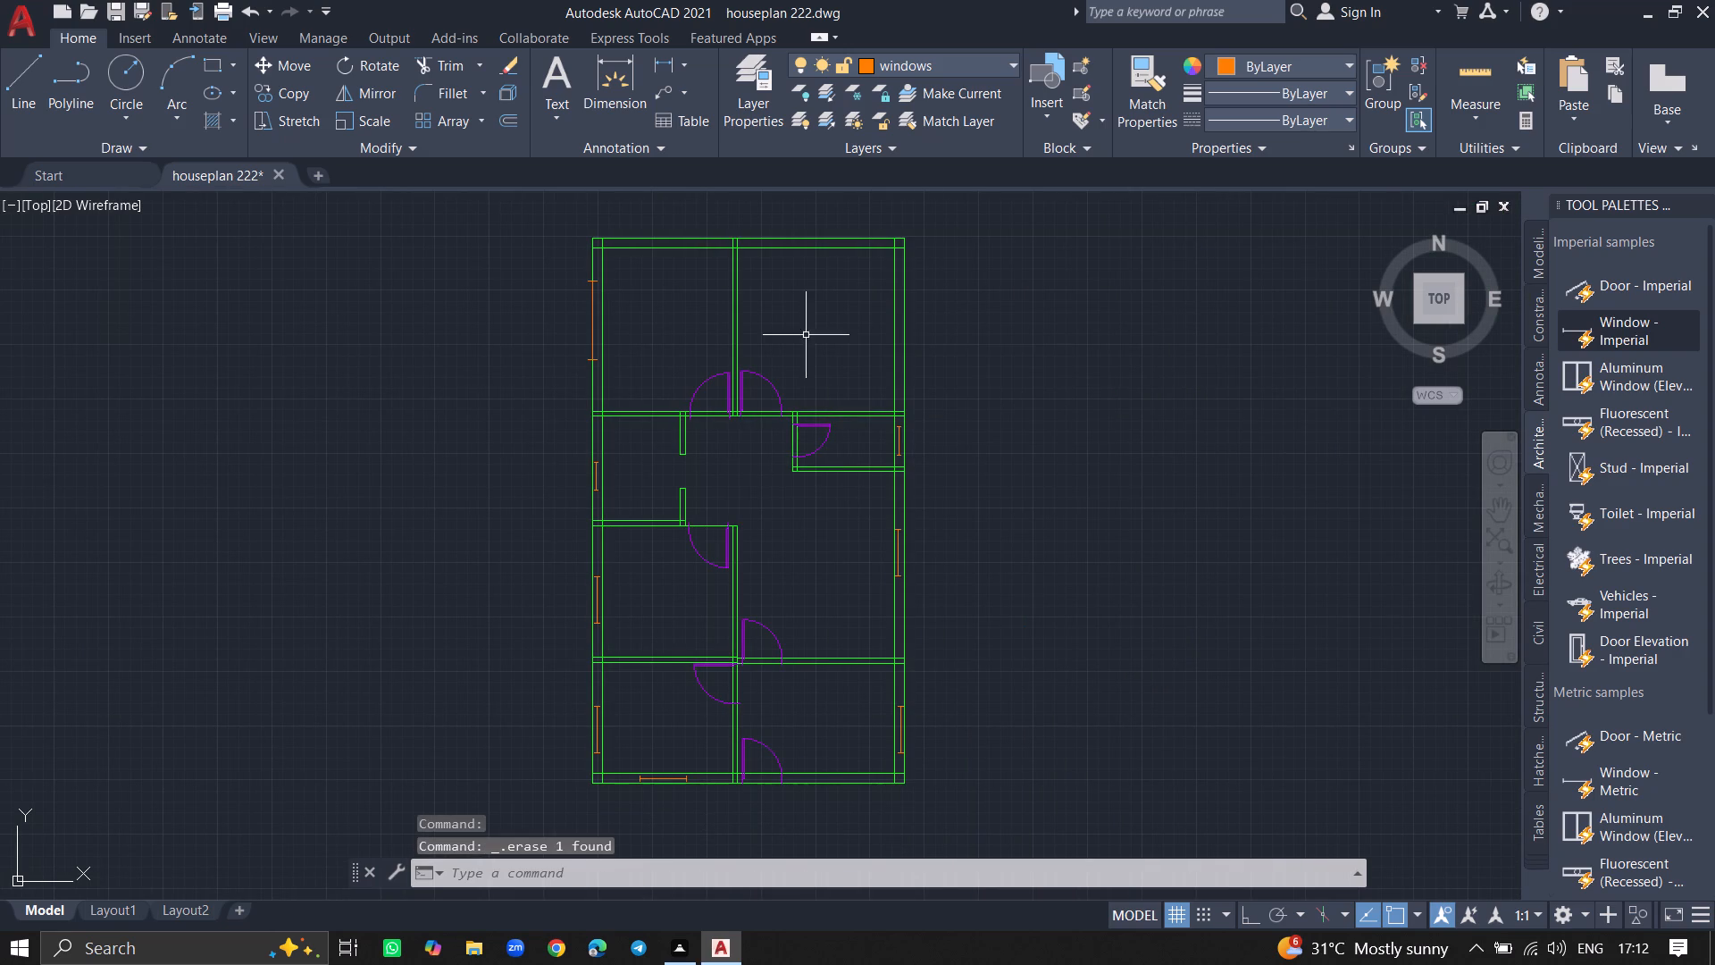
Copy the enlarged window from the upper-left room's left wall about 23 feet across, onto the inner line of the upper-right room's right exterior wall.
click(592, 331)
text(copy)
key(Return)
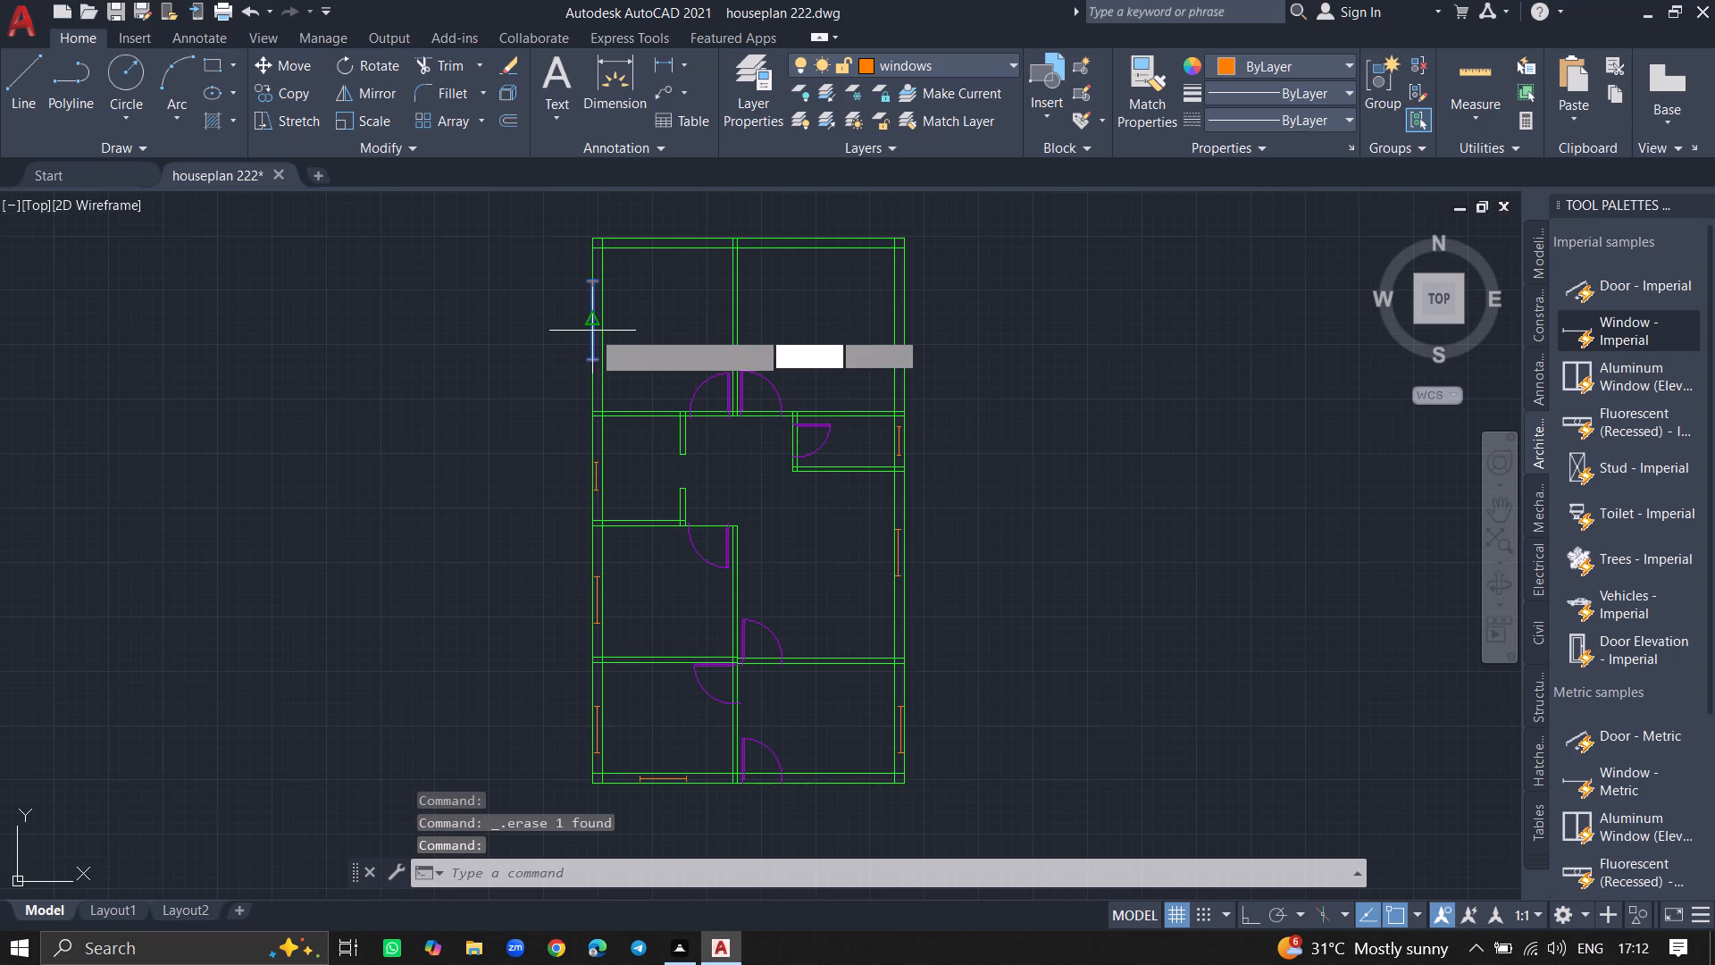
click(592, 331)
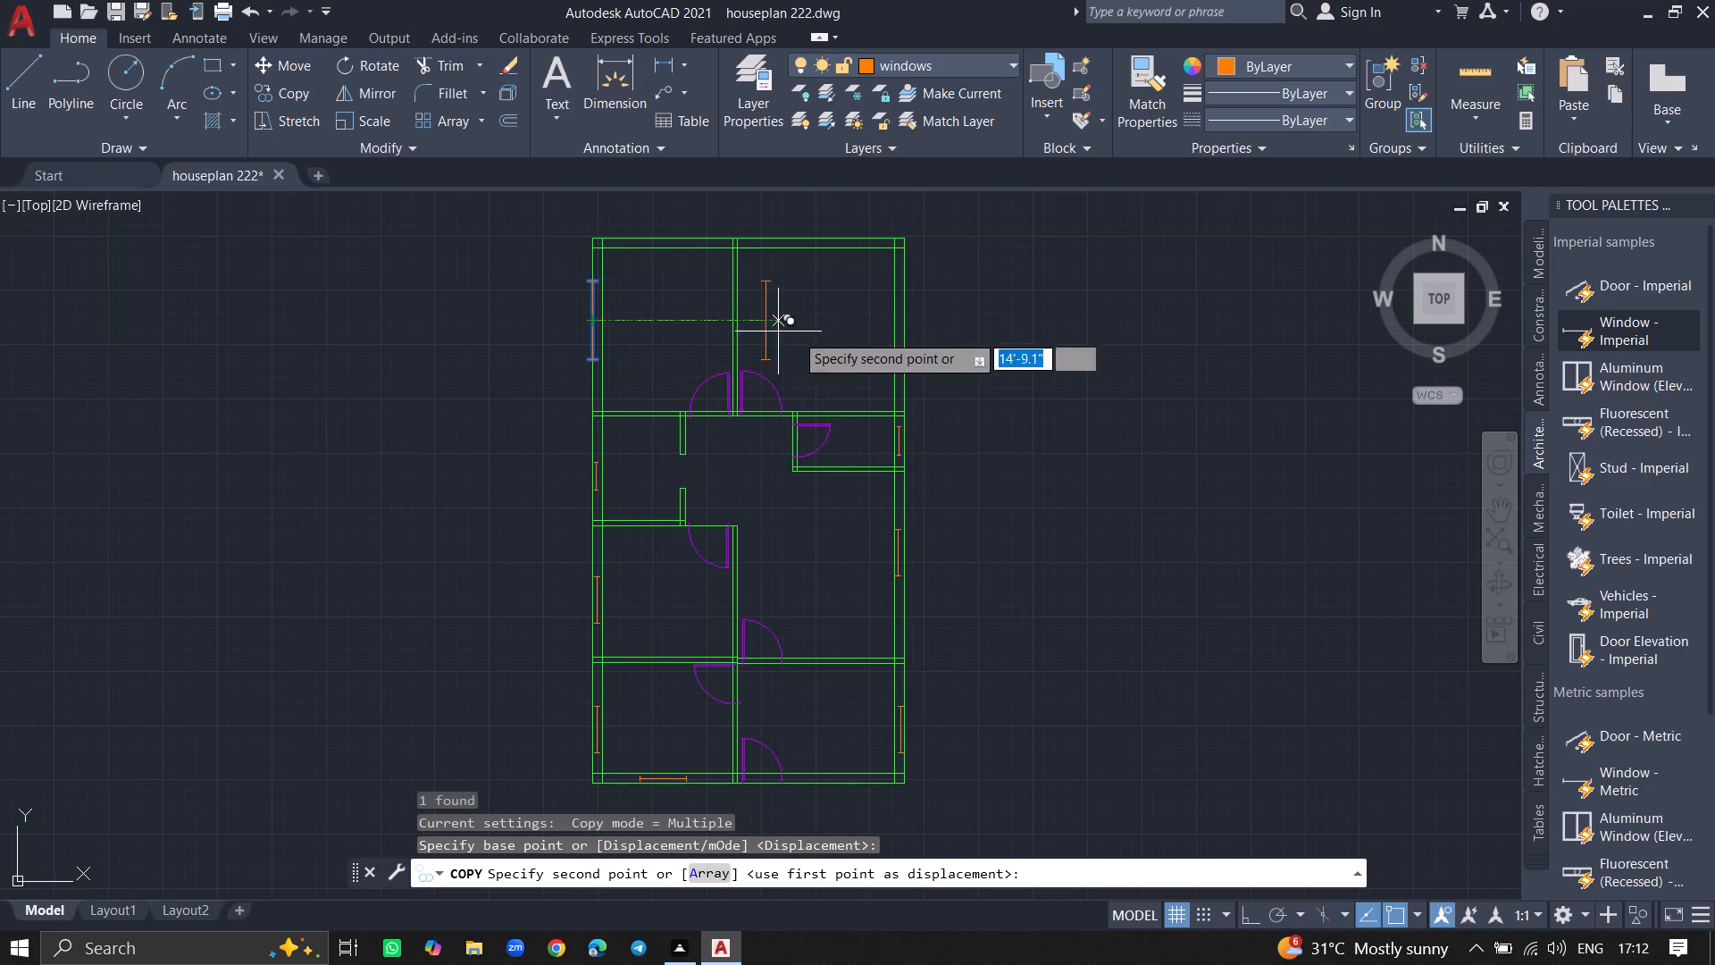
ctrl+scroll(873, 335, up, 2)
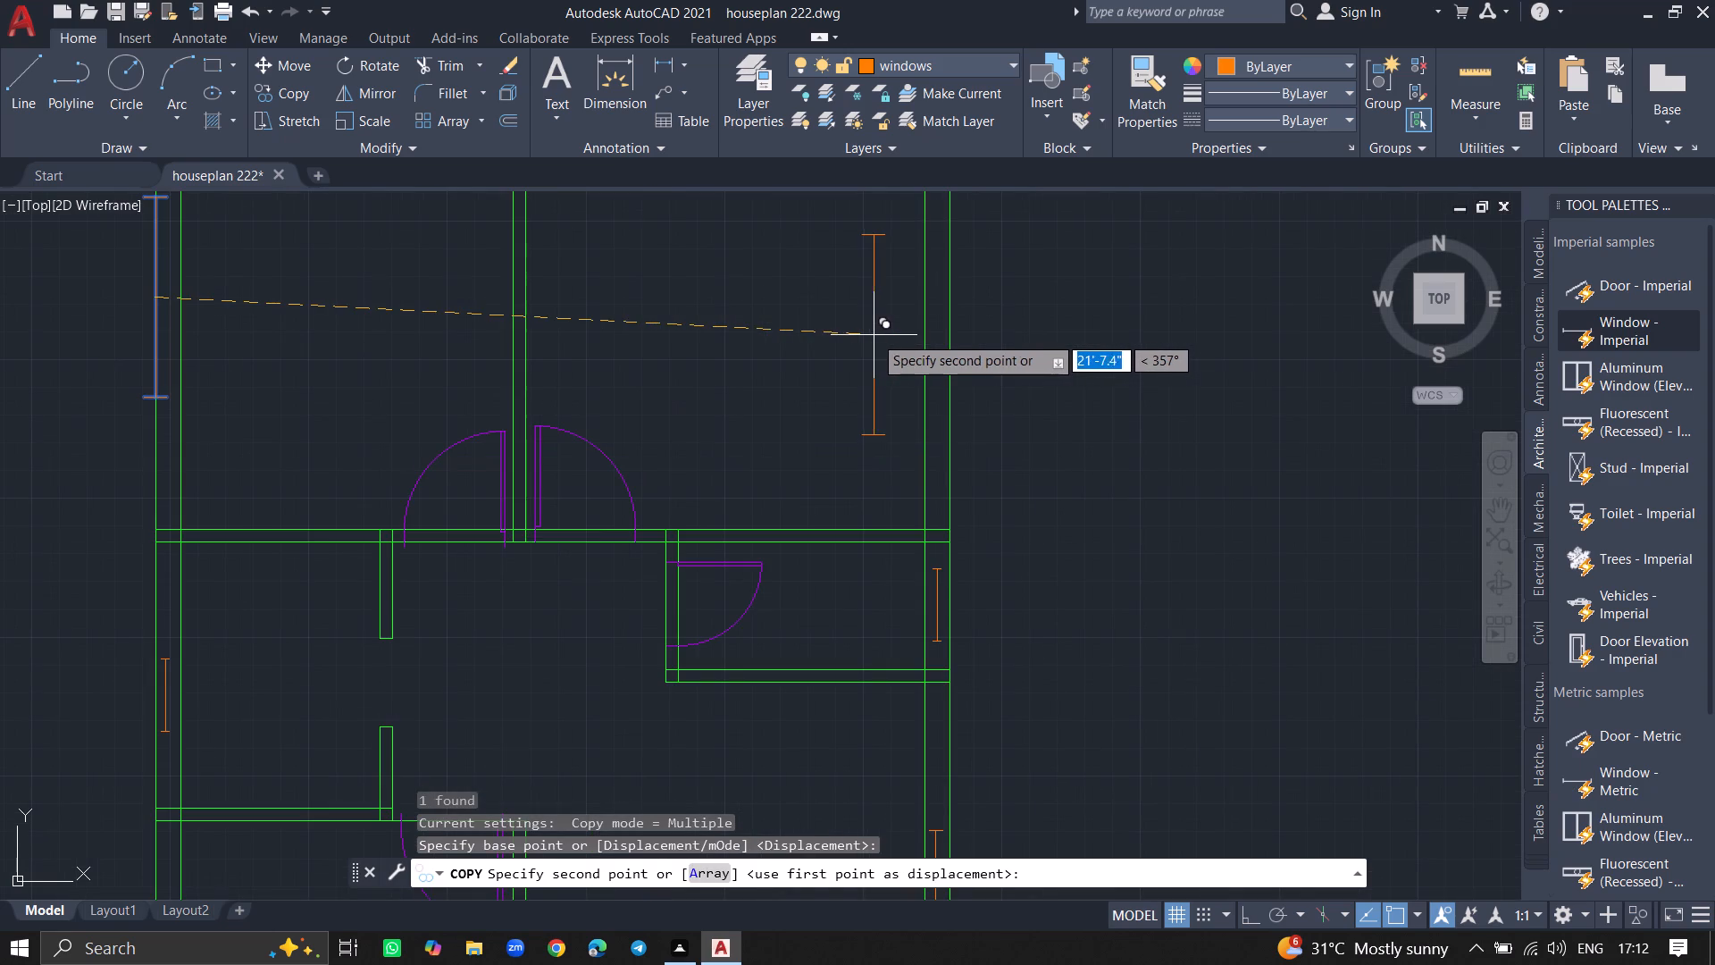
click(936, 315)
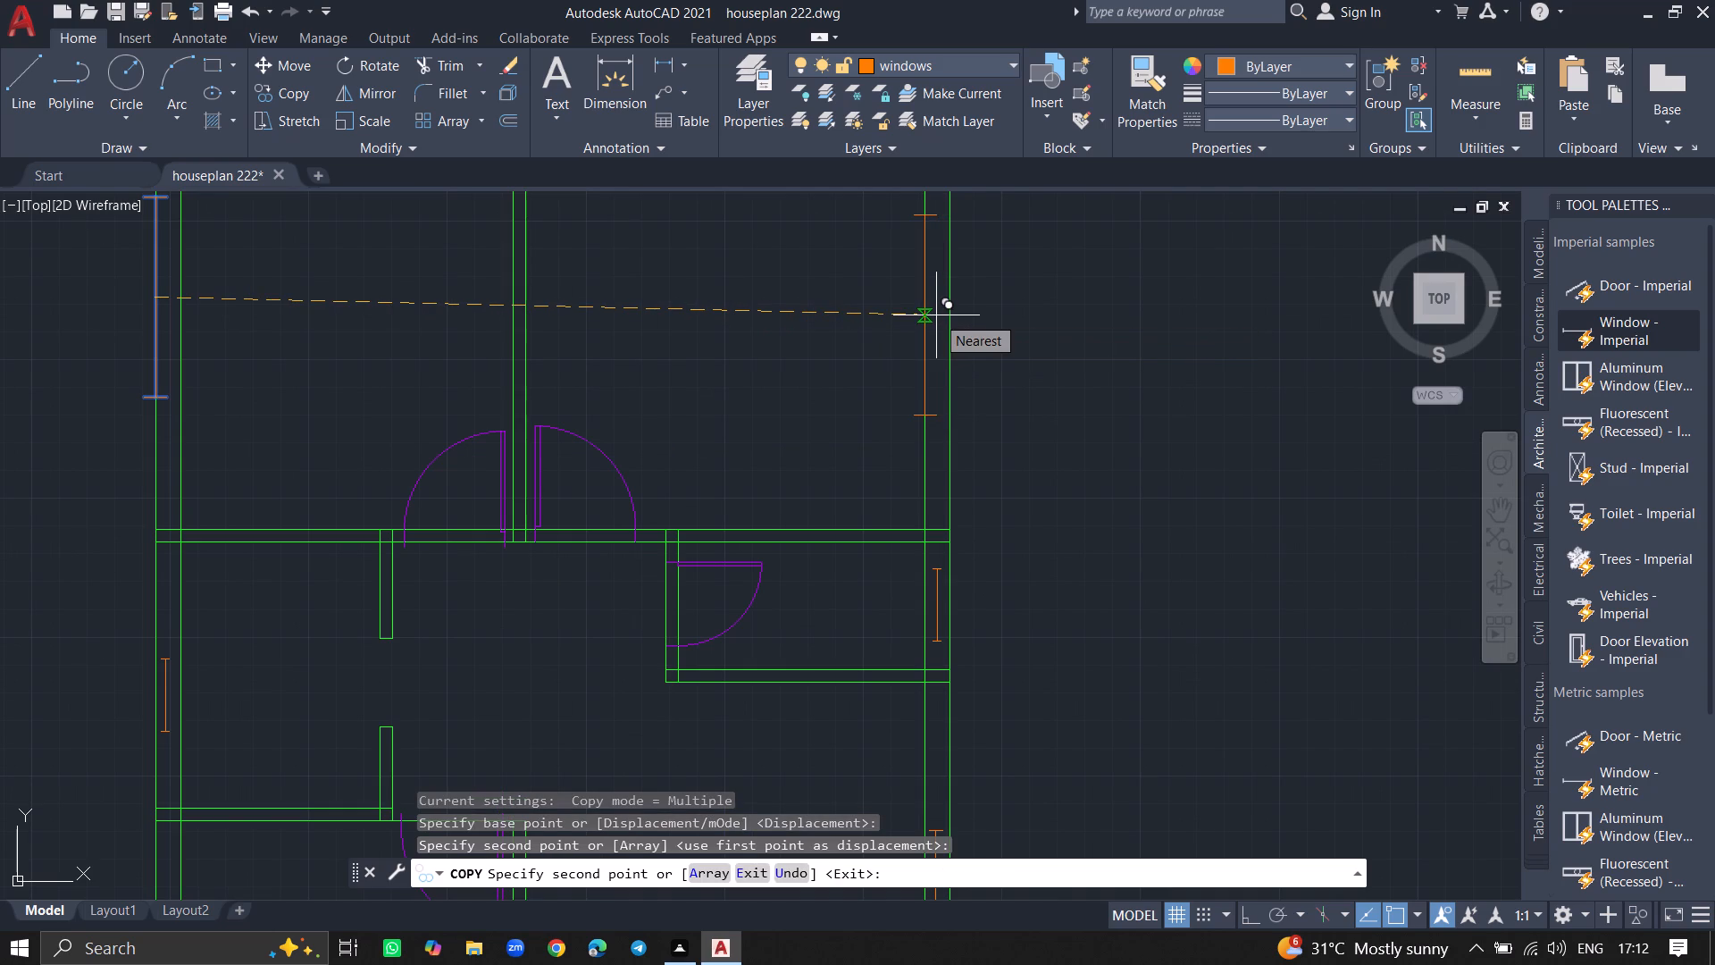
key(Escape)
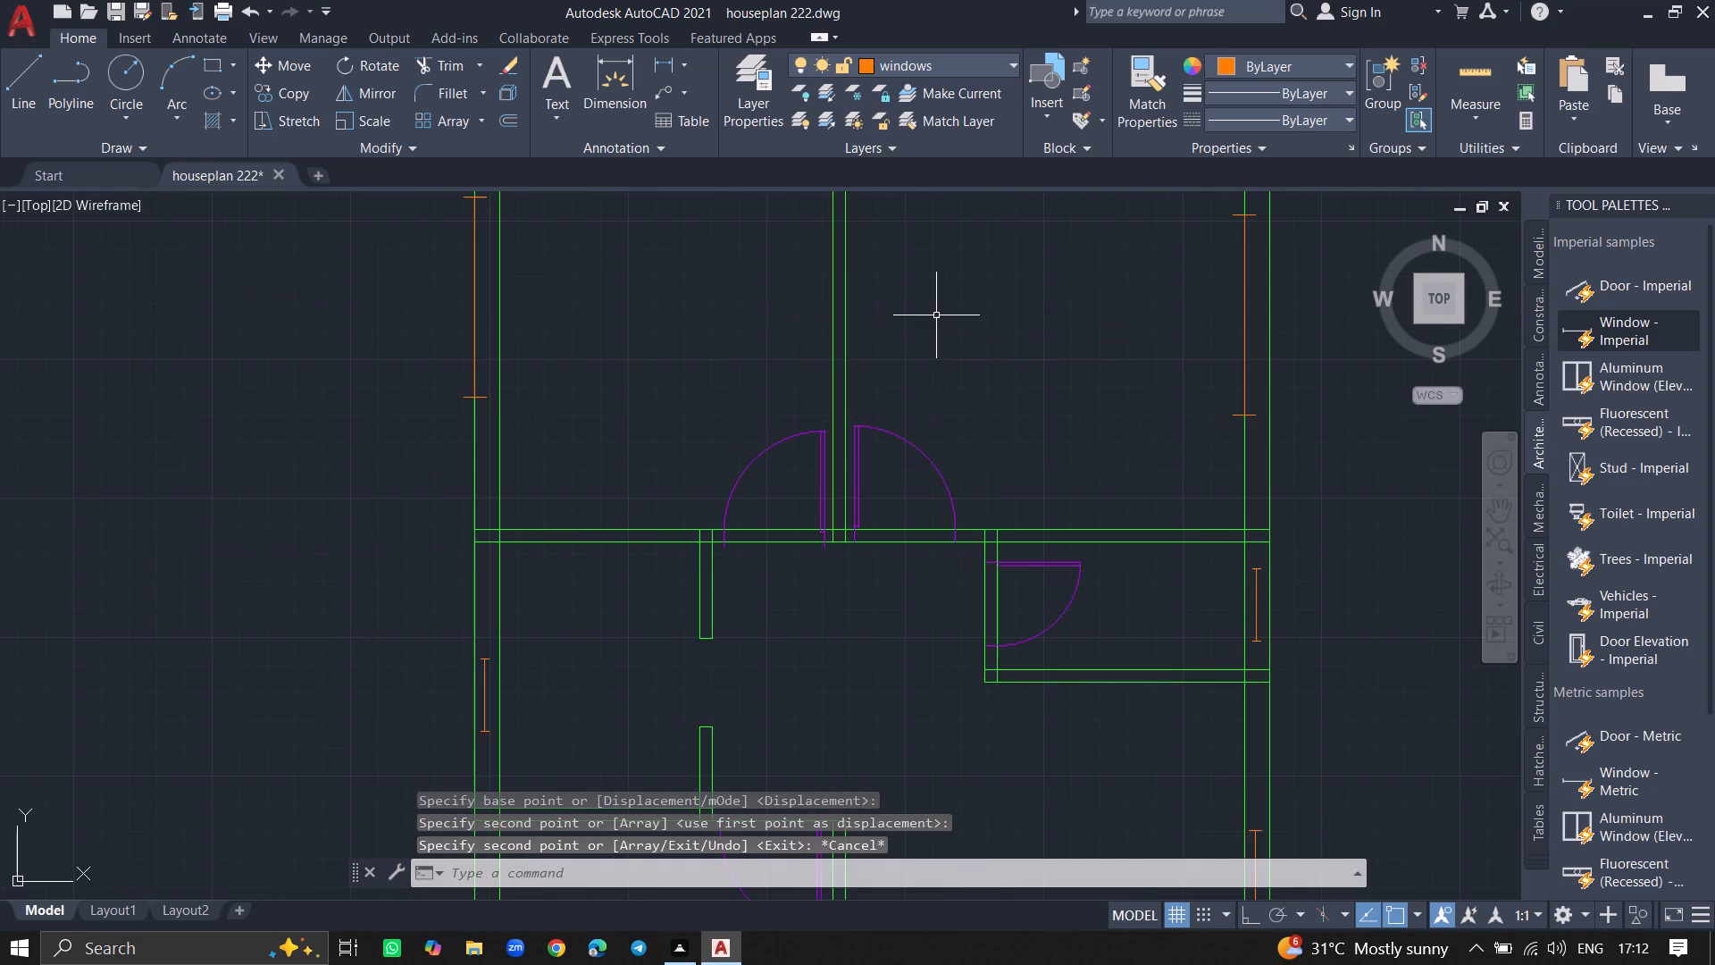
Save the house plan drawing.
key(ctrl+s)
key(ctrl+s)
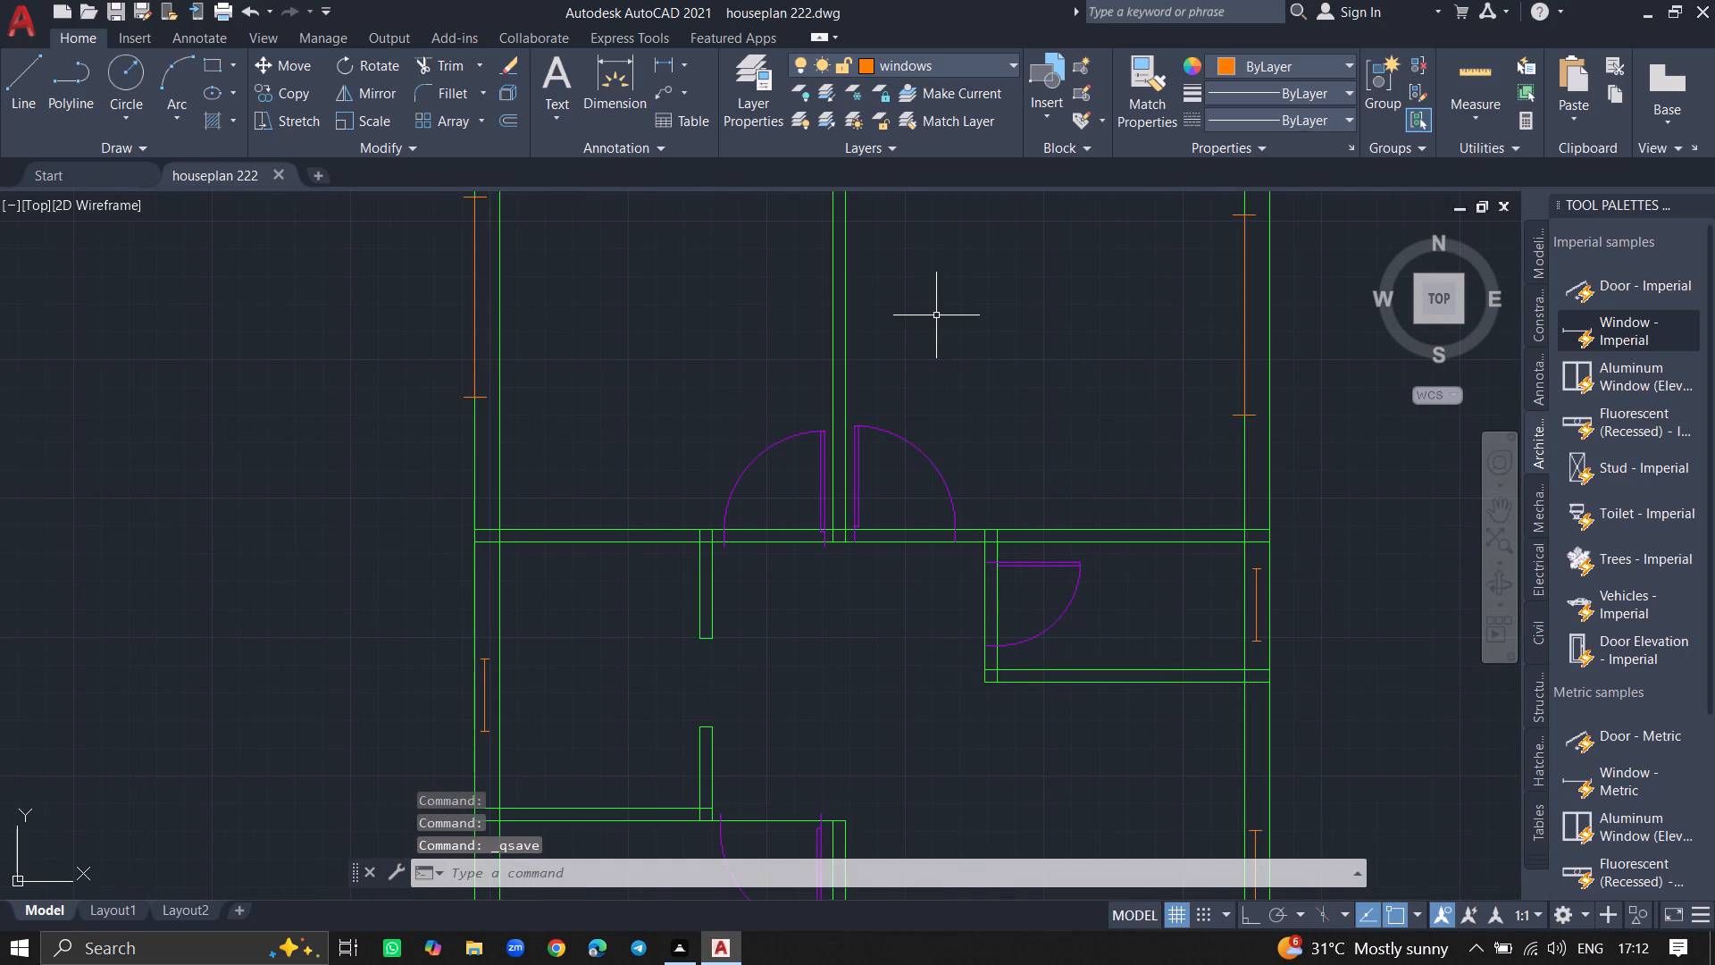
Move the upper-left room's enlarged window inward from the outer wall line to the middle of the left exterior wall's thickness.
click(474, 337)
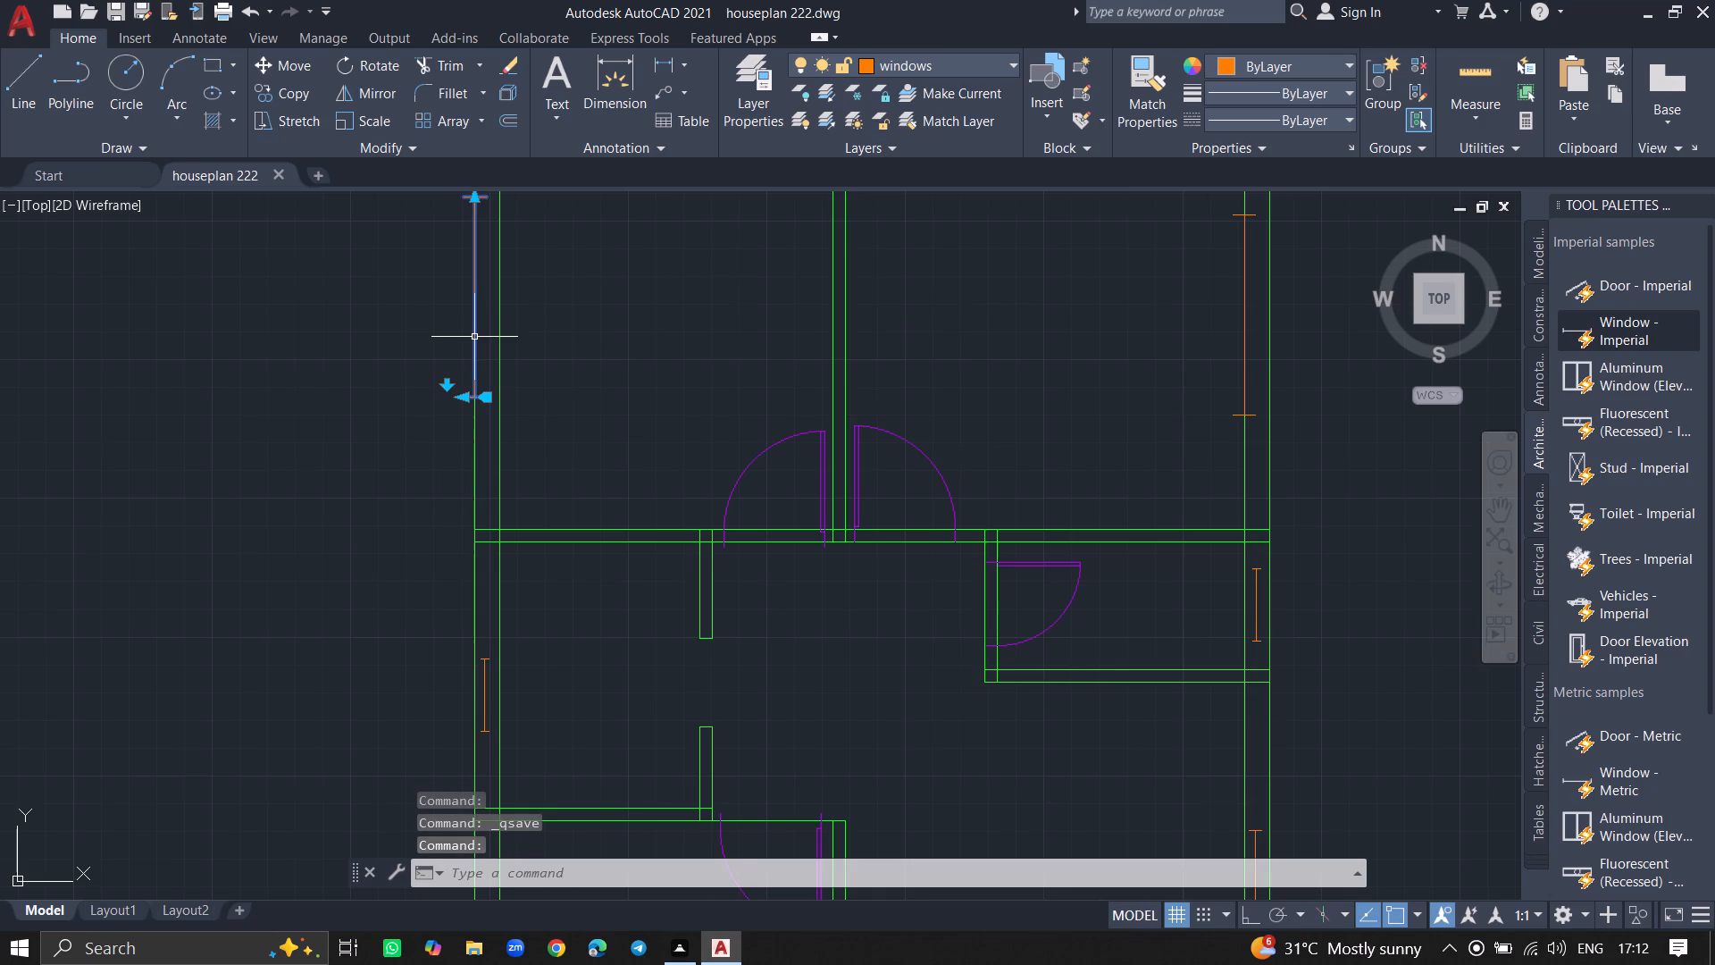
text(move)
key(Return)
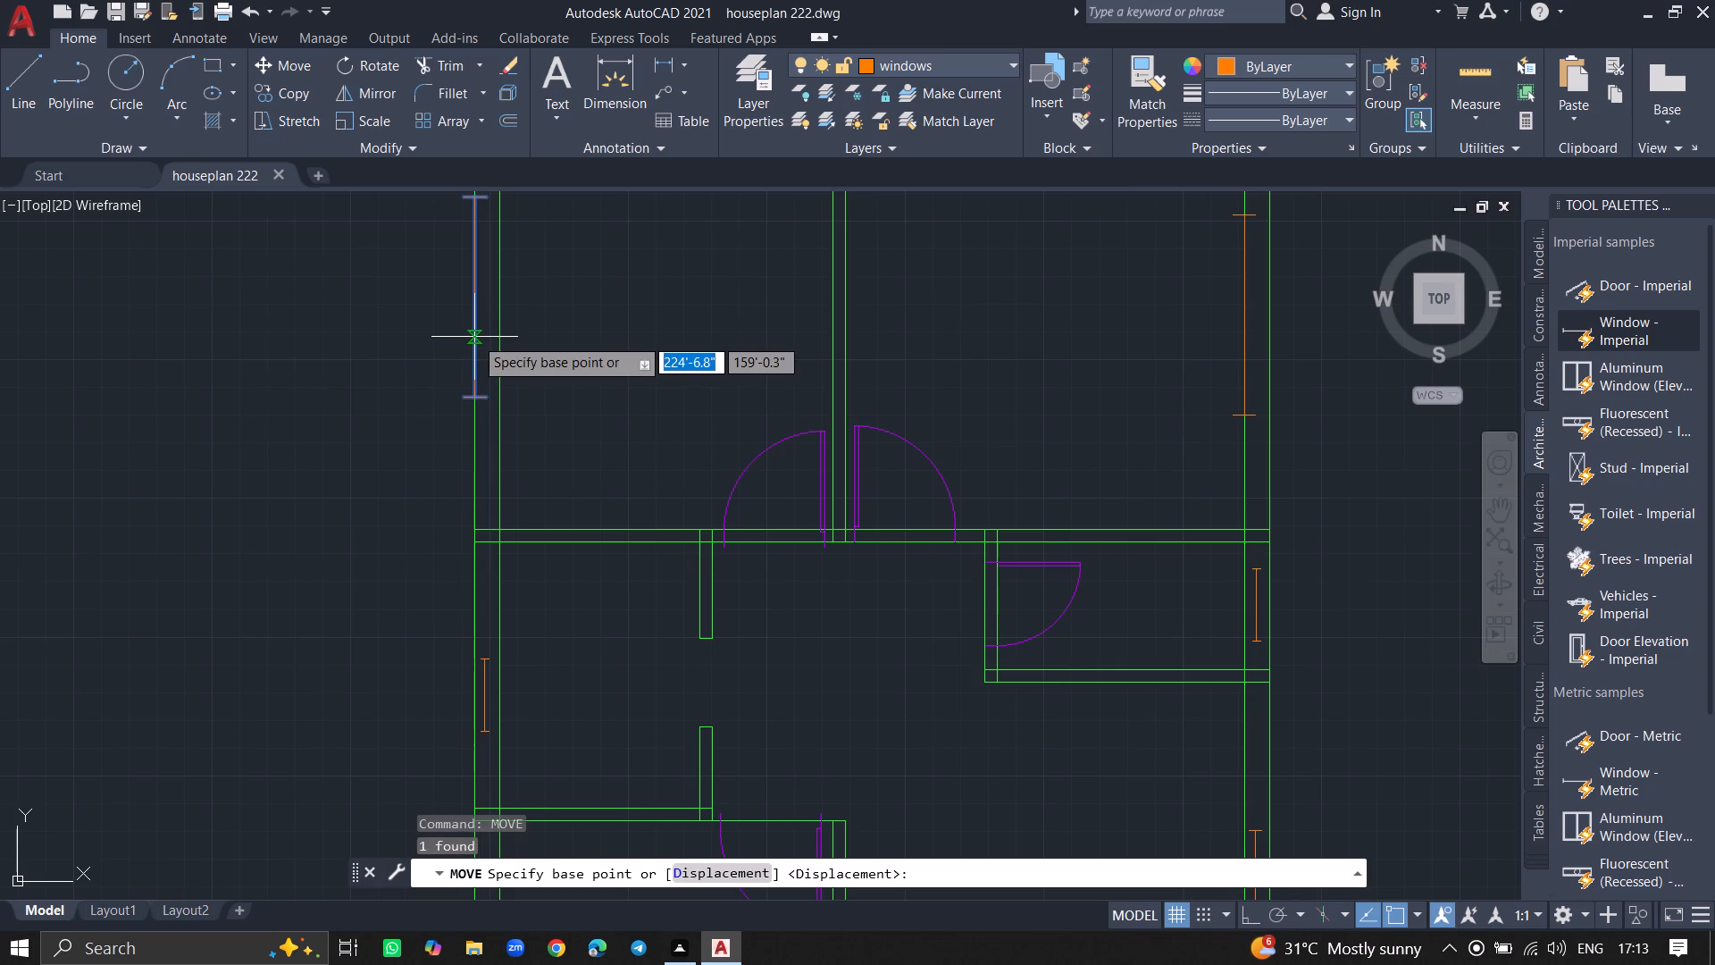
click(473, 390)
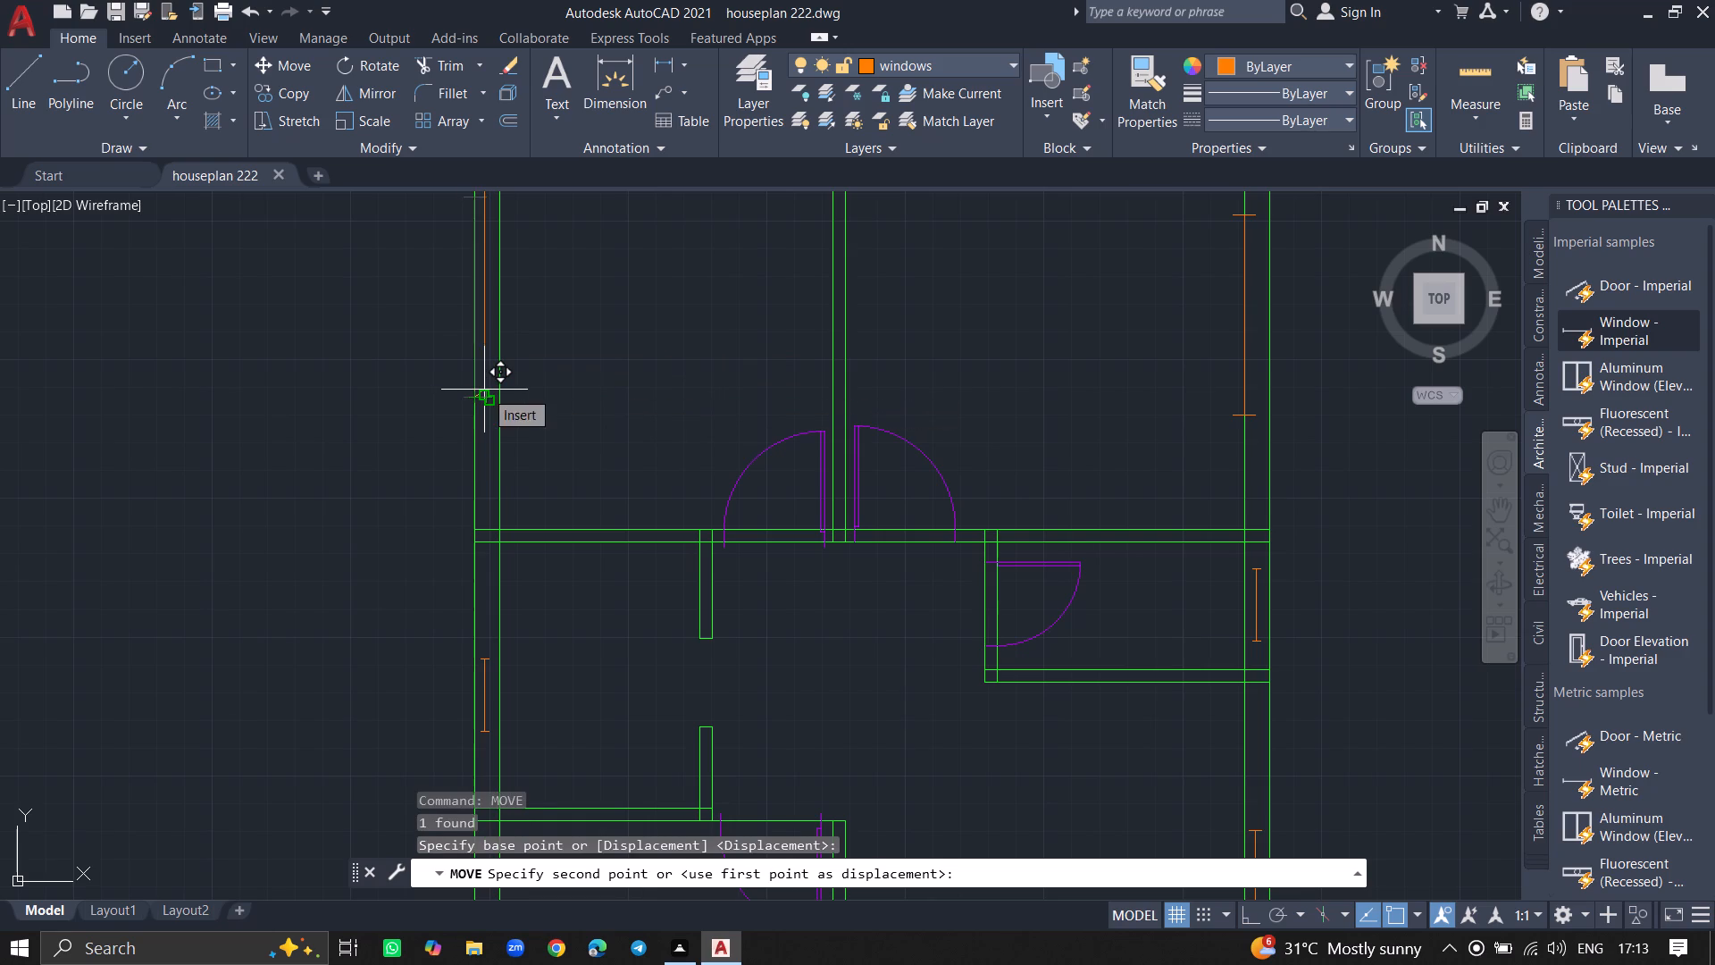
click(484, 390)
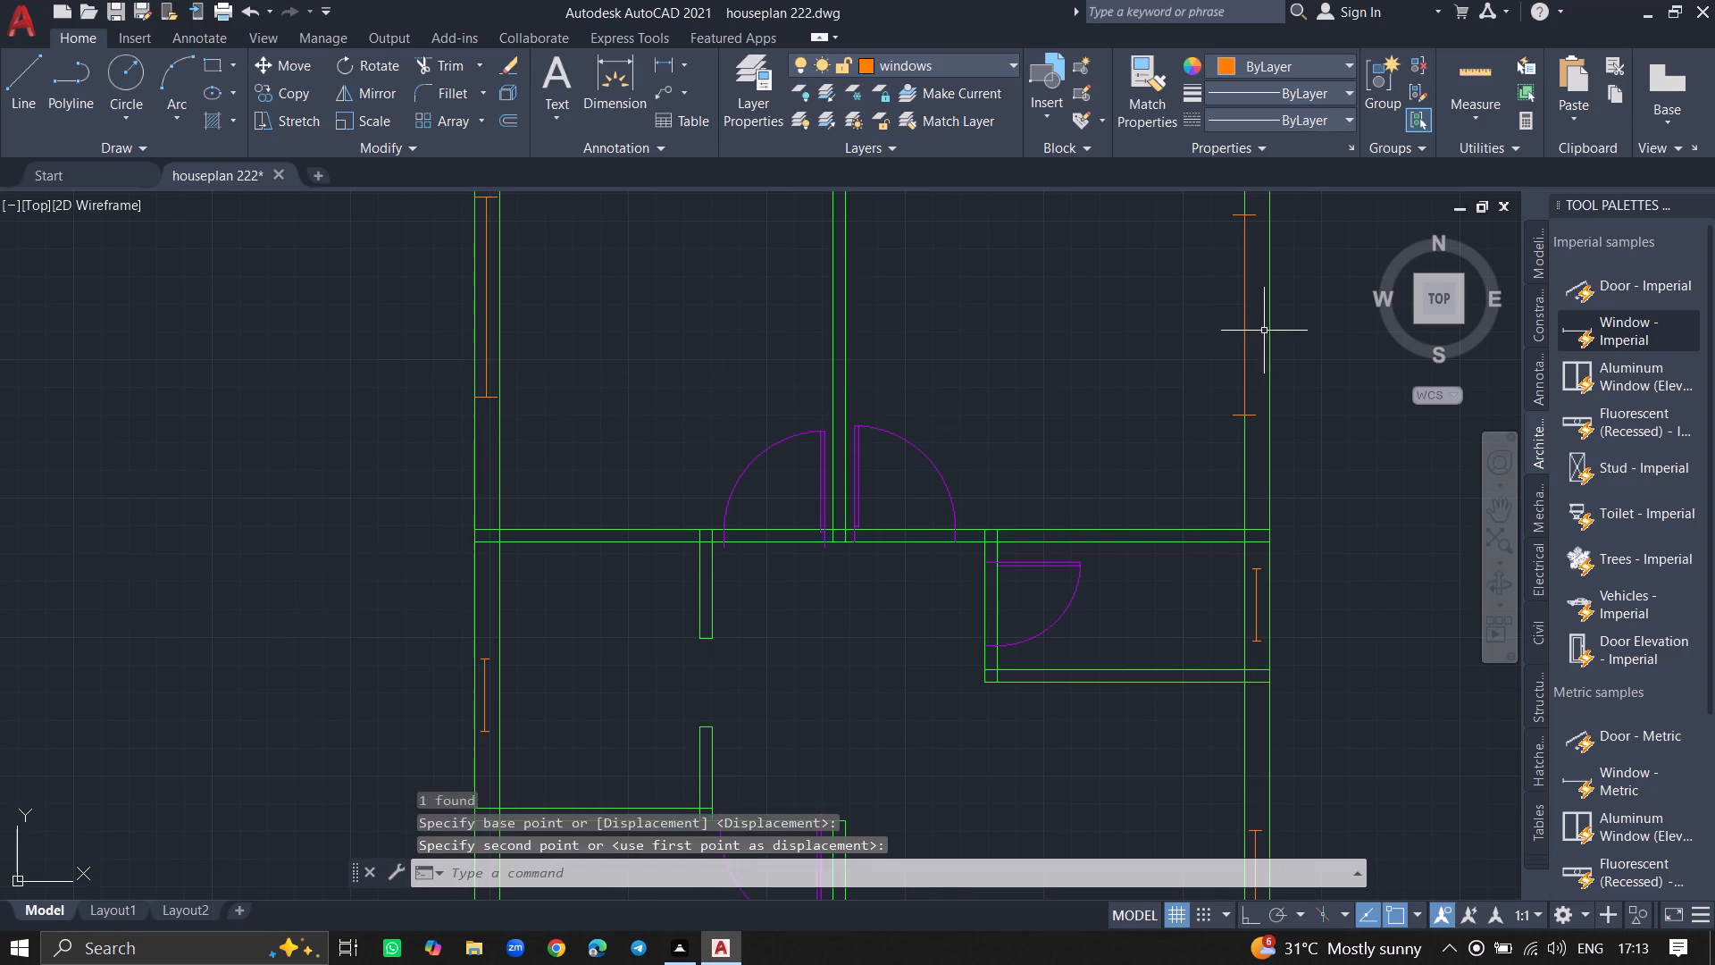
Move the upper-right room's copied window outward from the inner wall line to the middle of the right exterior wall's thickness.
click(1245, 340)
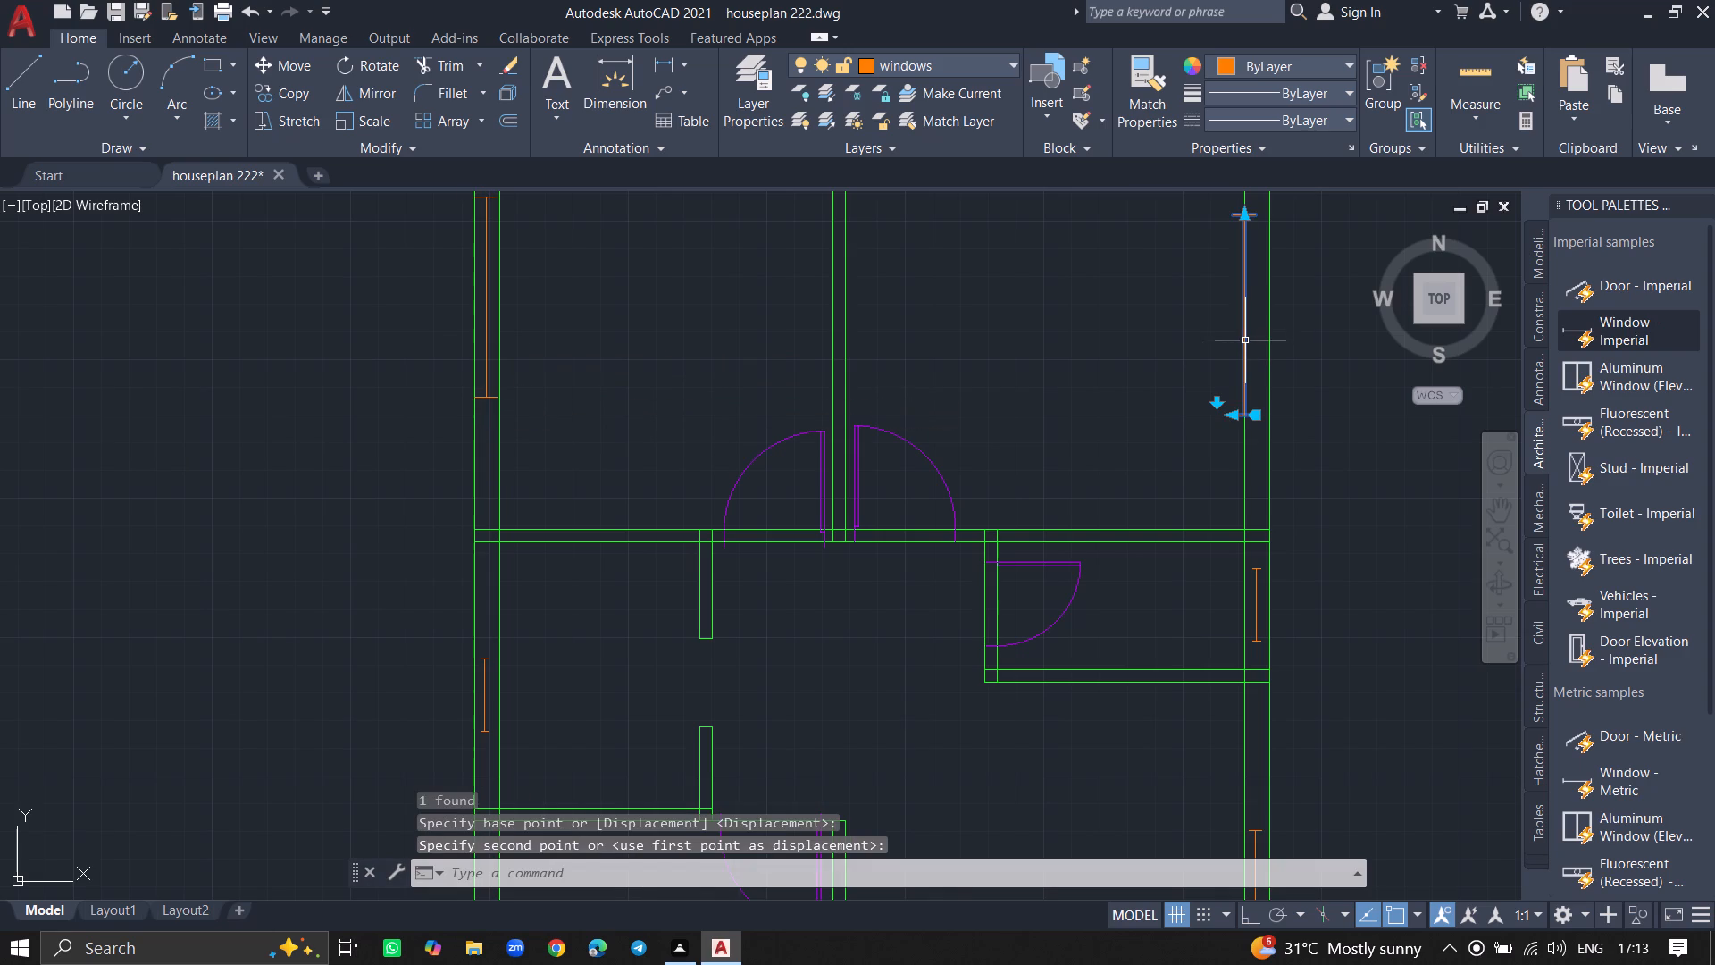
text(move)
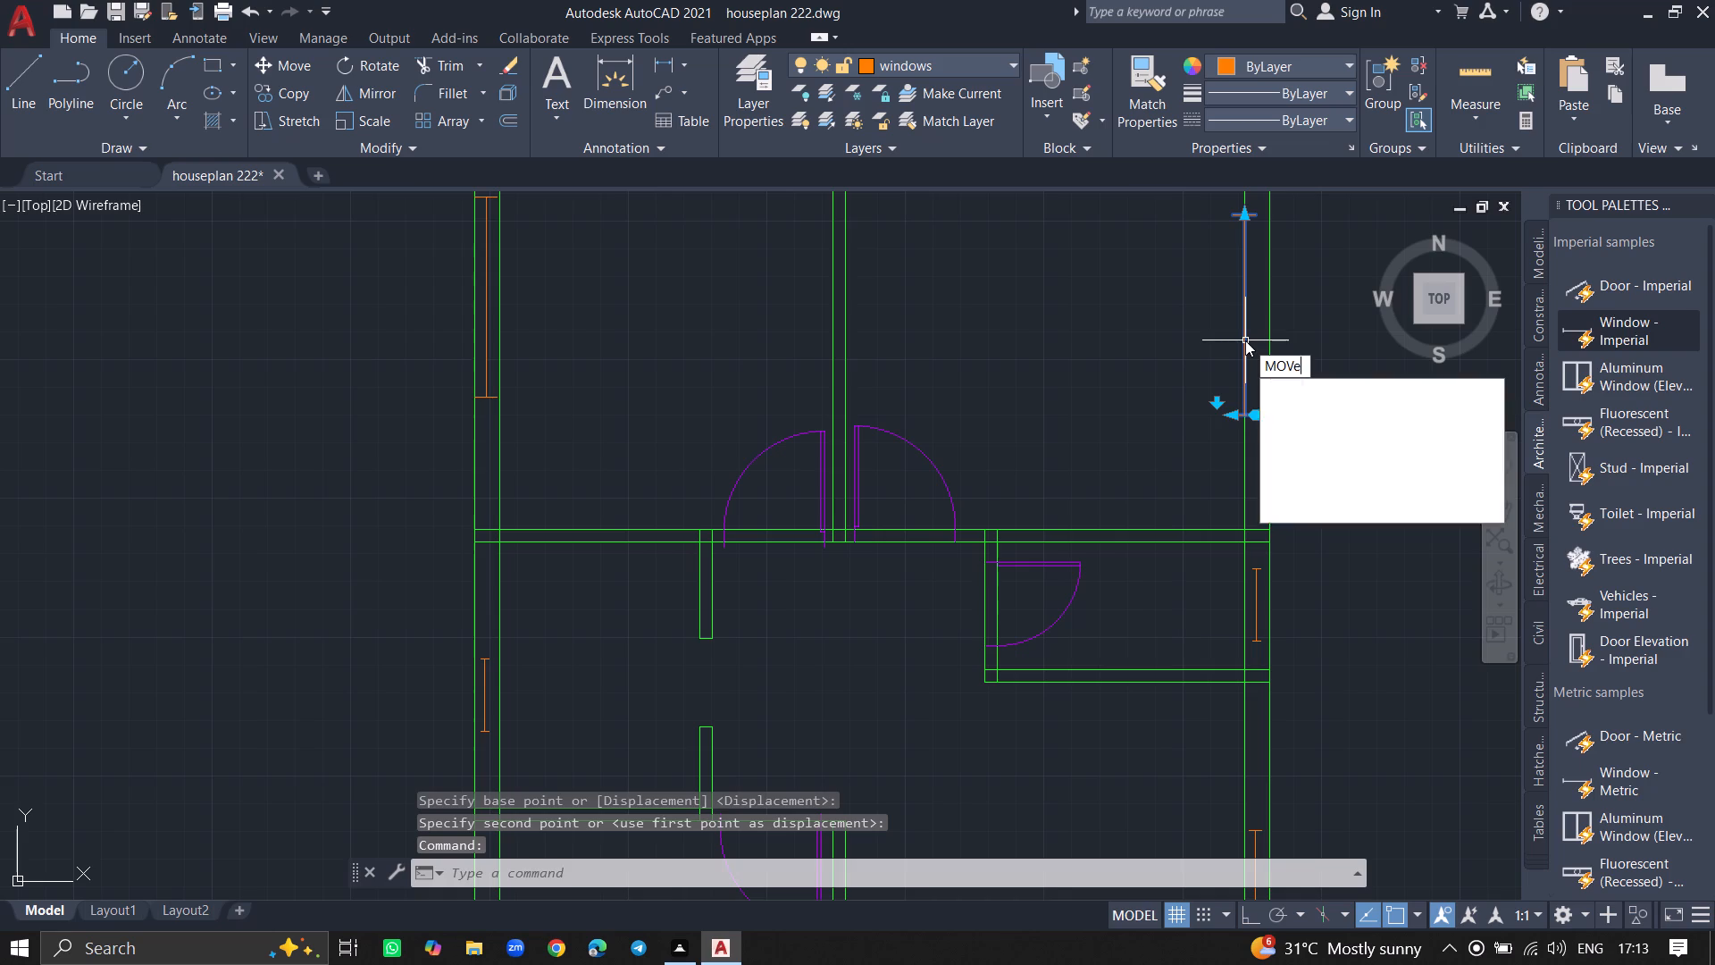
key(Return)
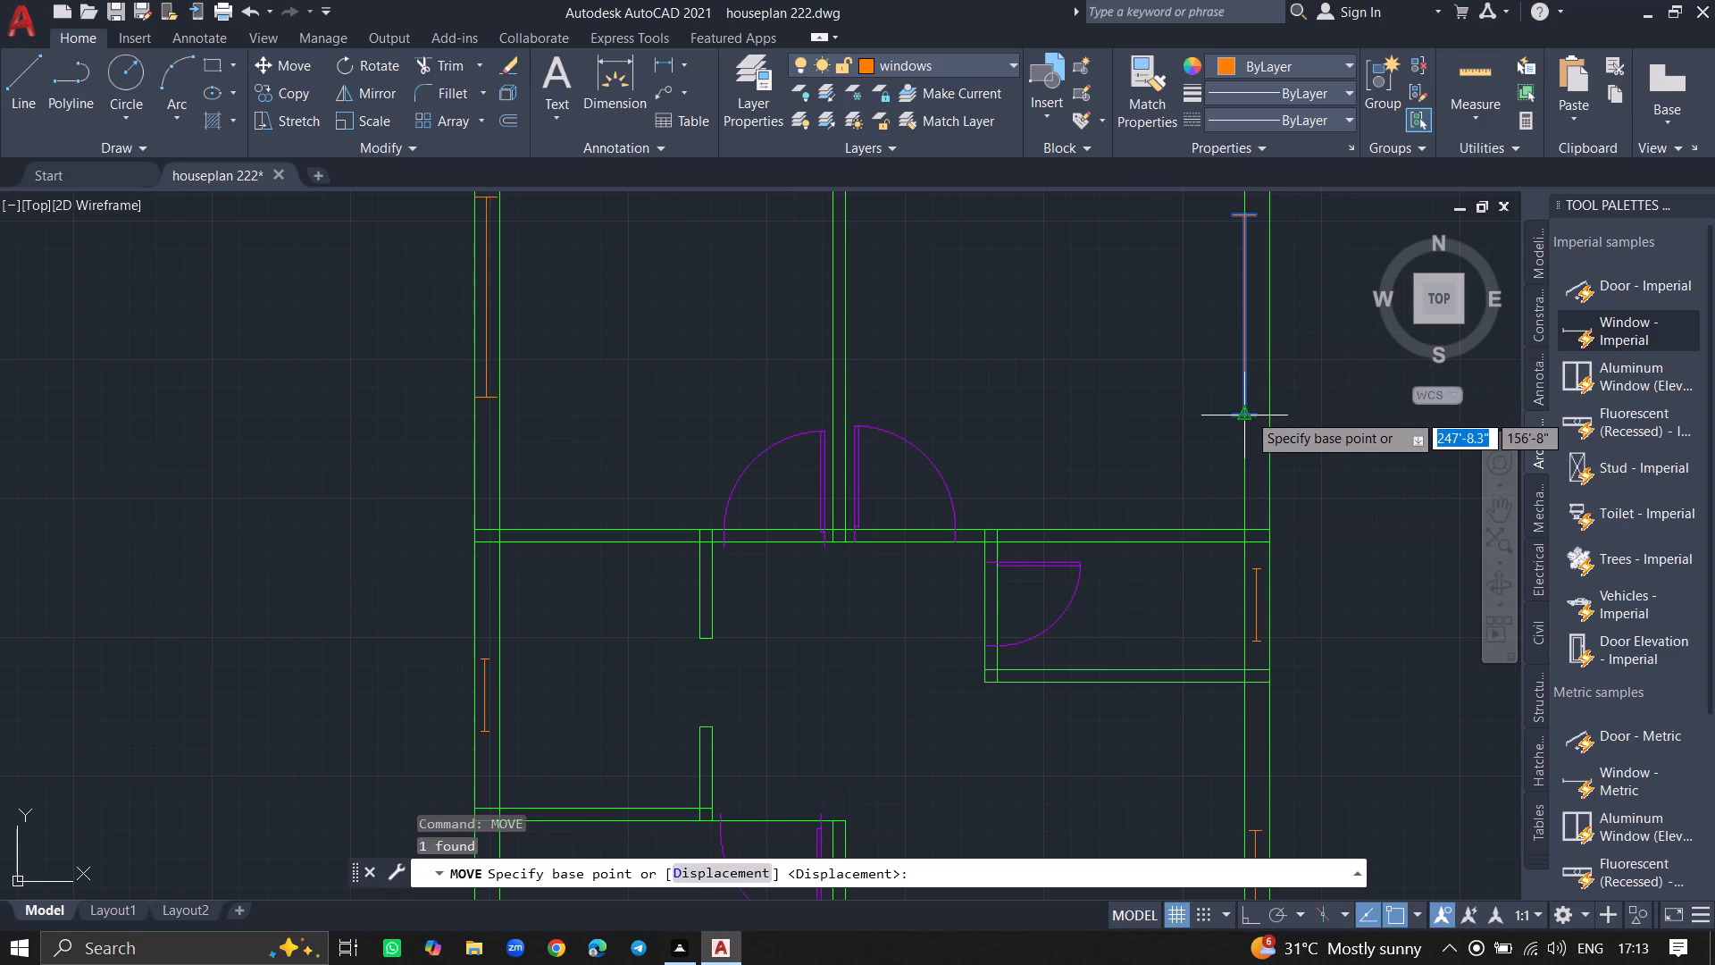
click(1248, 413)
click(1257, 413)
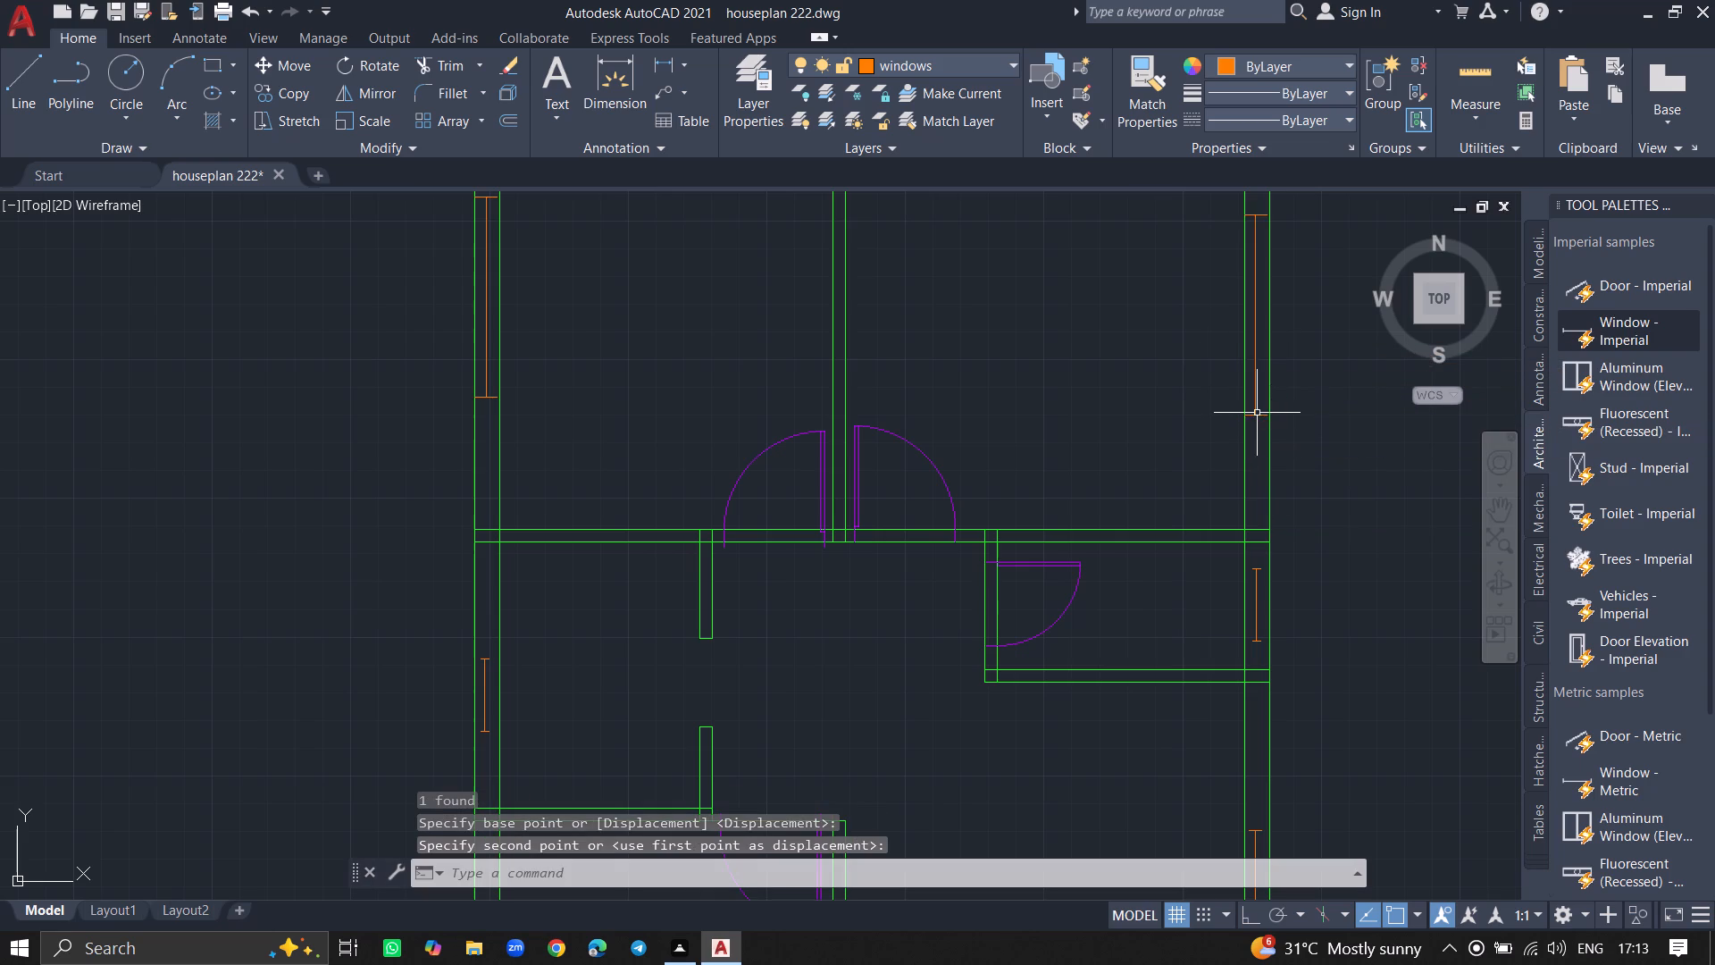
Close the Tool Palettes to free up the drawing area.
ctrl+scroll(1444, 481, down, 1)
click(1699, 205)
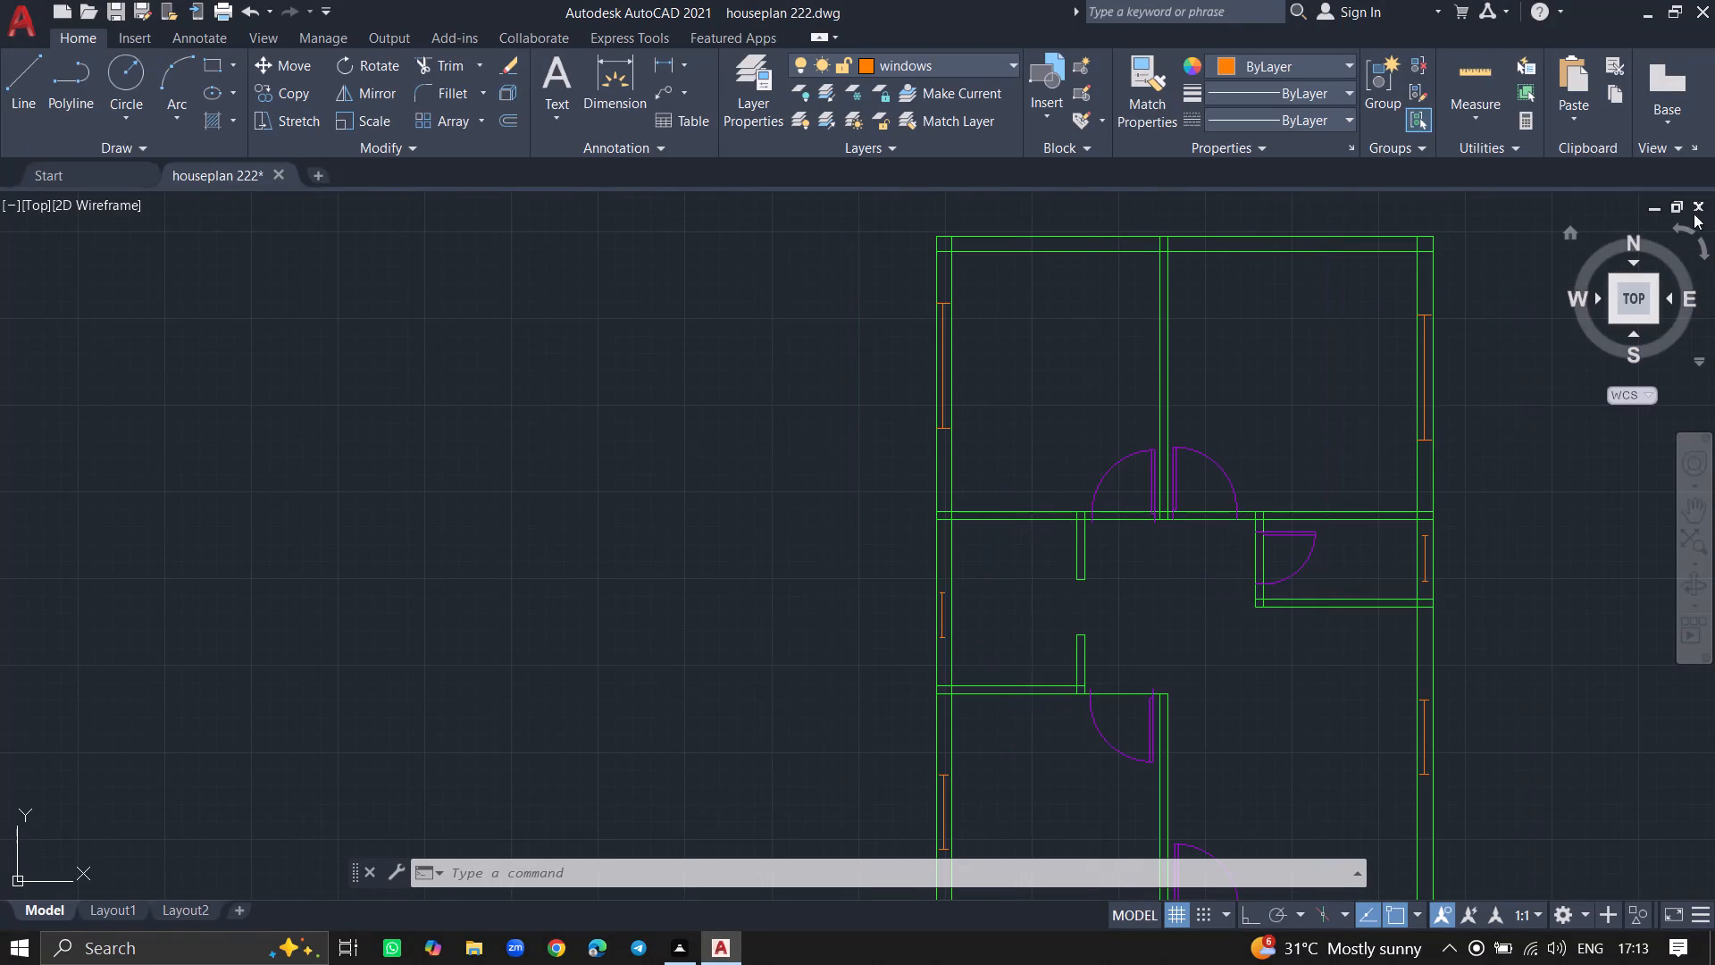
Move the east wall window below the small northeast room about 4'-11" south along the wall.
ctrl+scroll(1598, 371, down, 1)
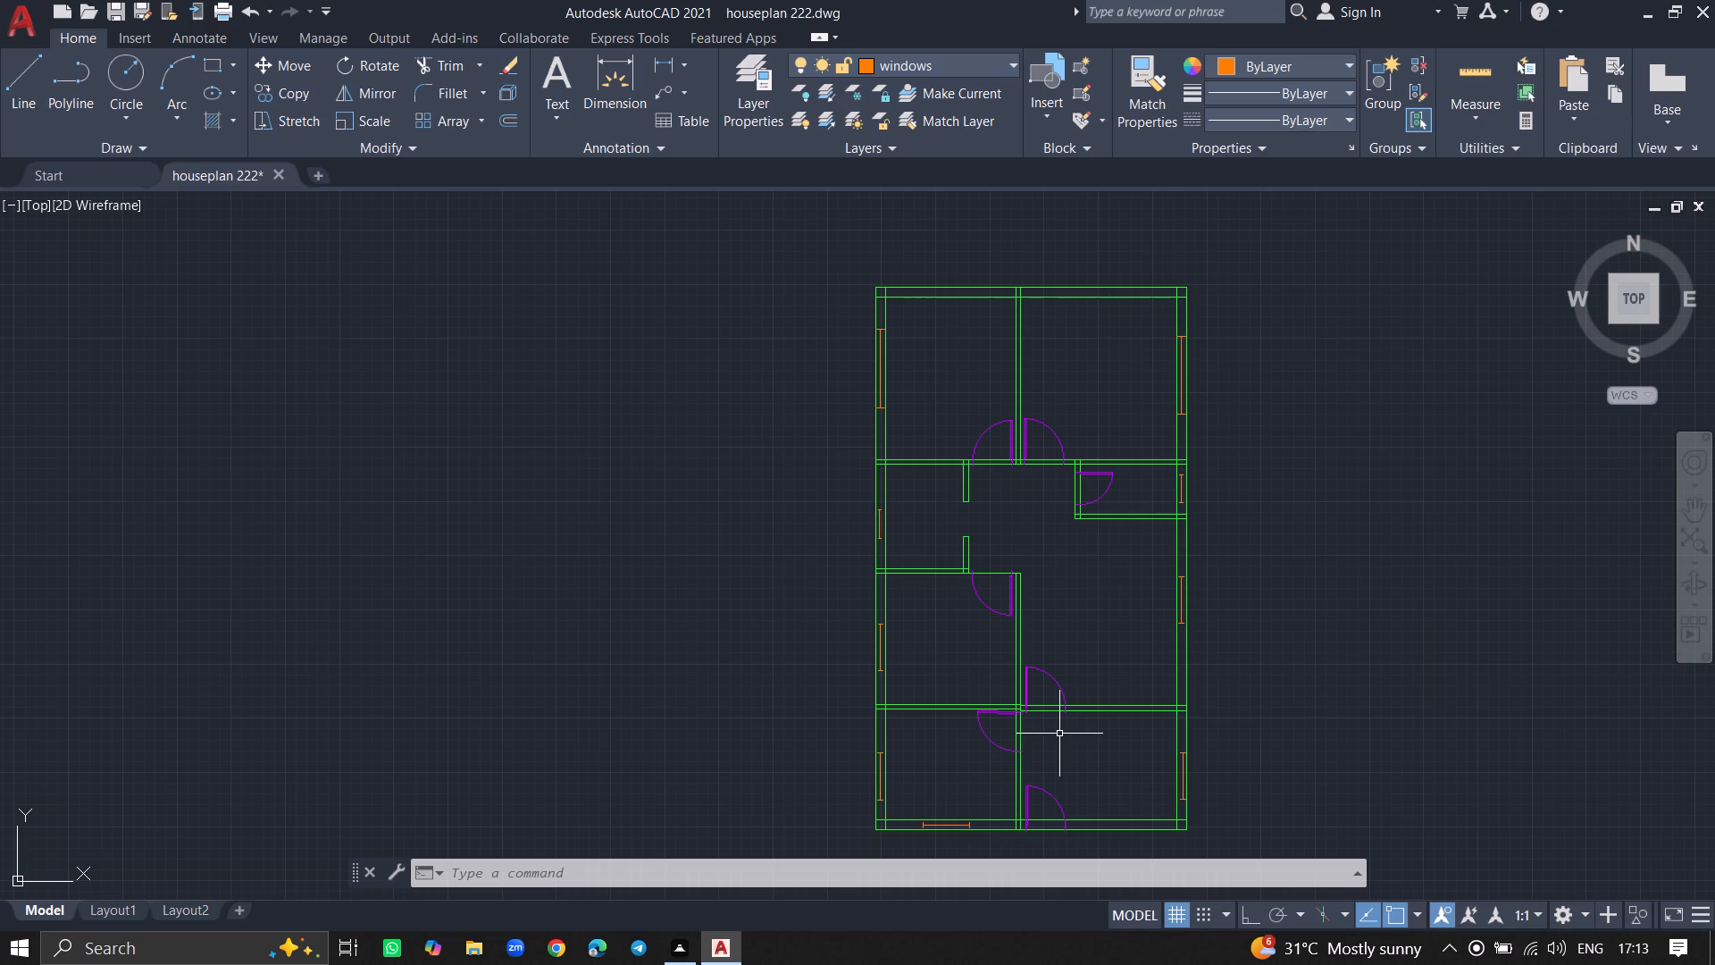
ctrl+scroll(1137, 631, up, 4)
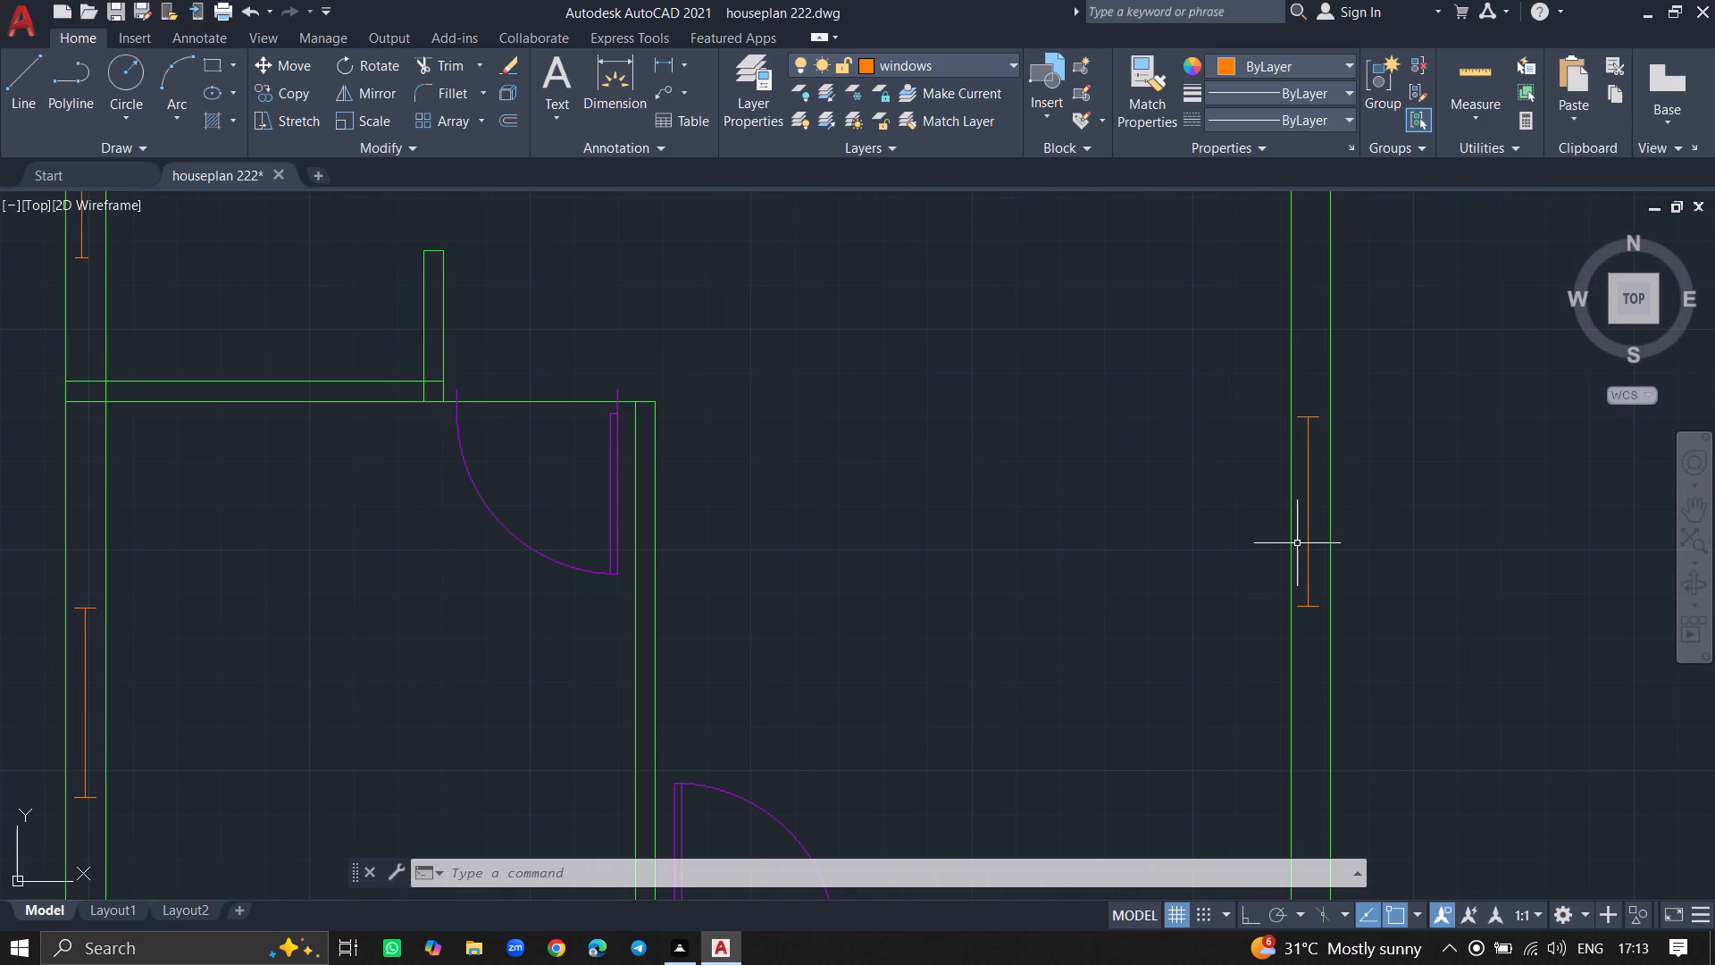
click(1307, 542)
text(move)
key(Return)
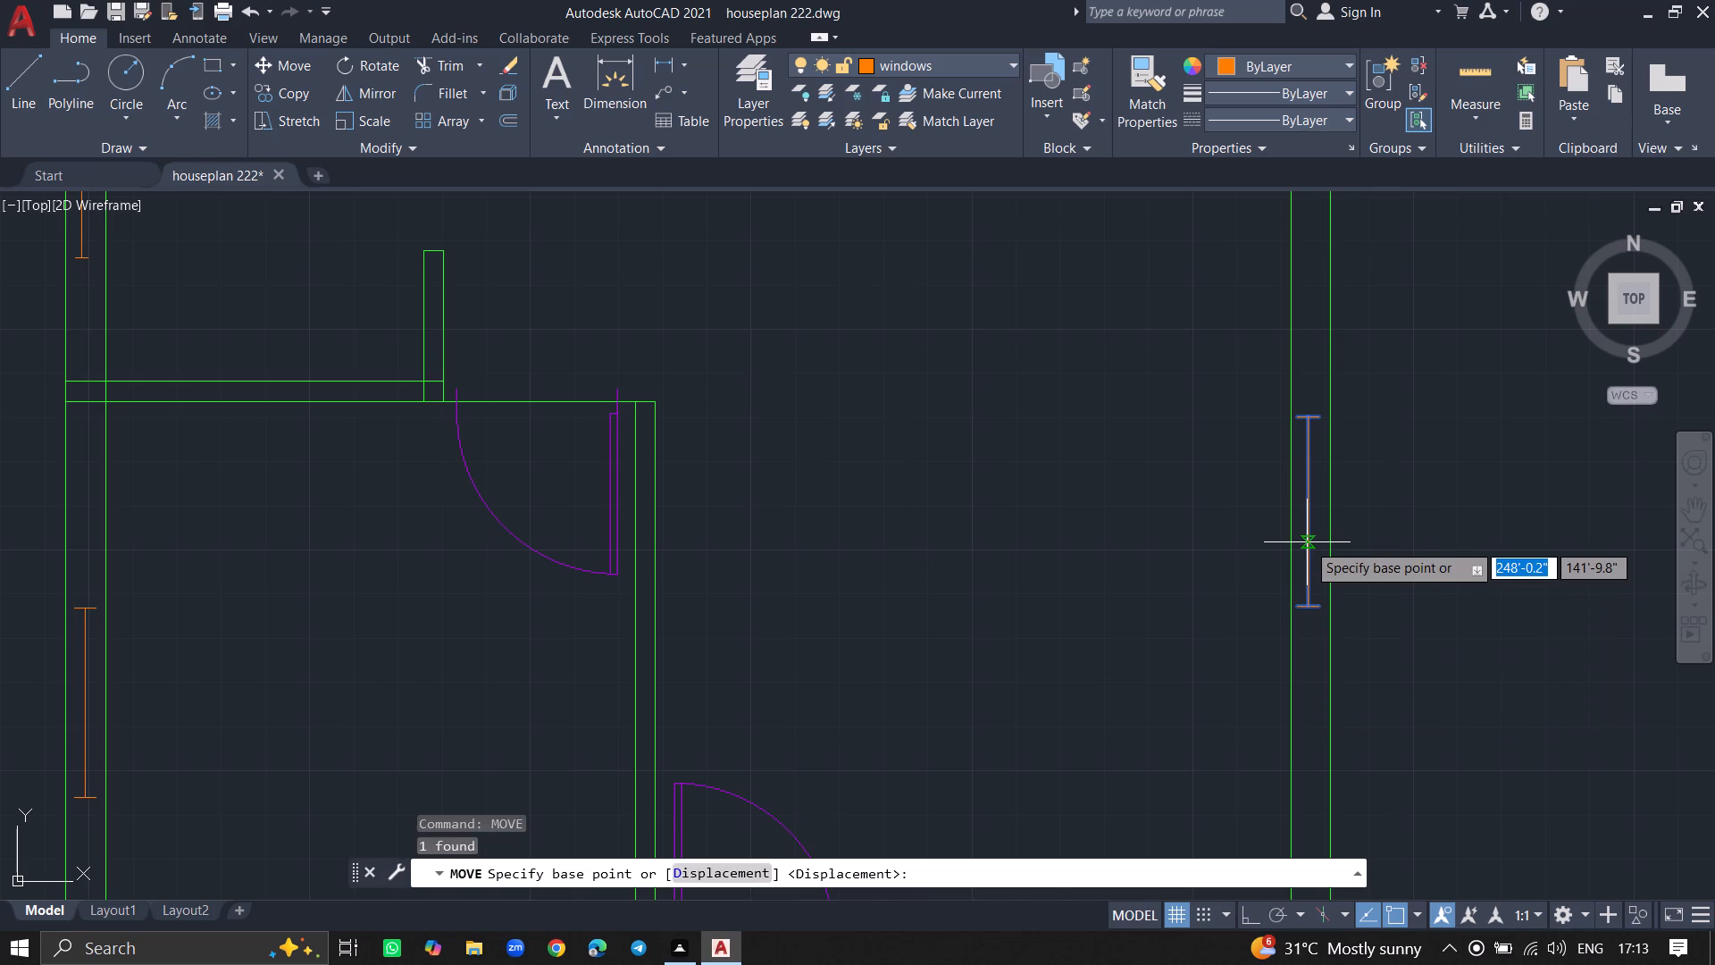
click(1307, 542)
ctrl+scroll(1318, 608, down, 3)
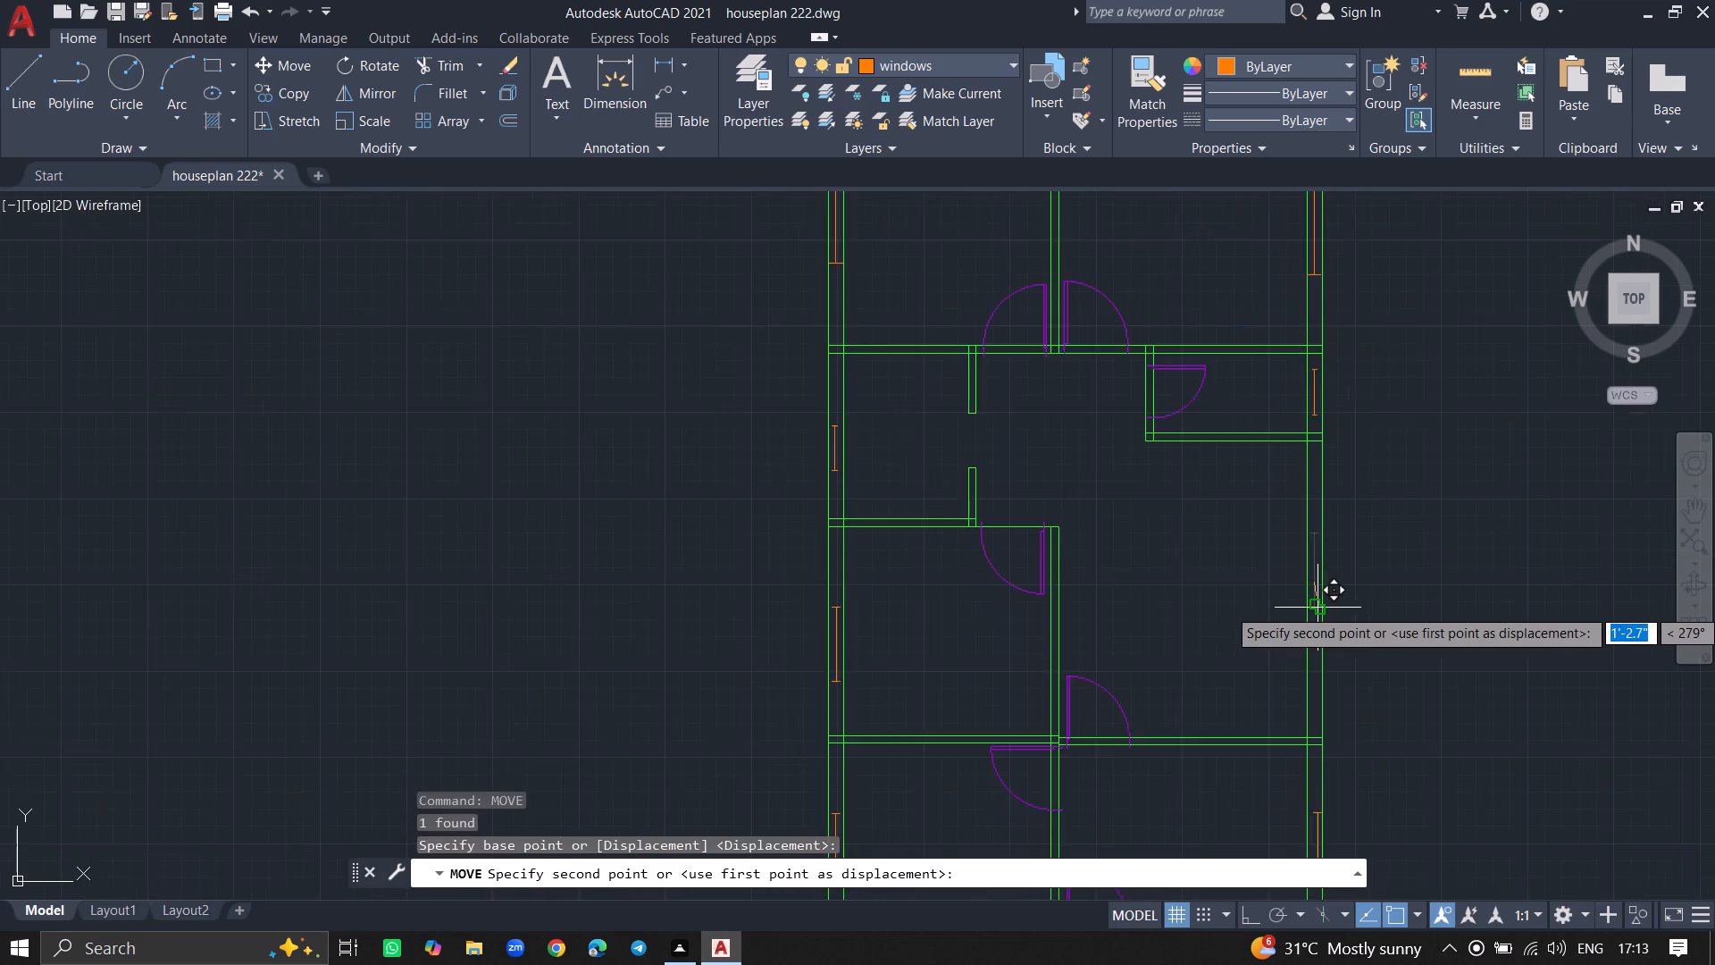
ctrl+scroll(1318, 654, up, 4)
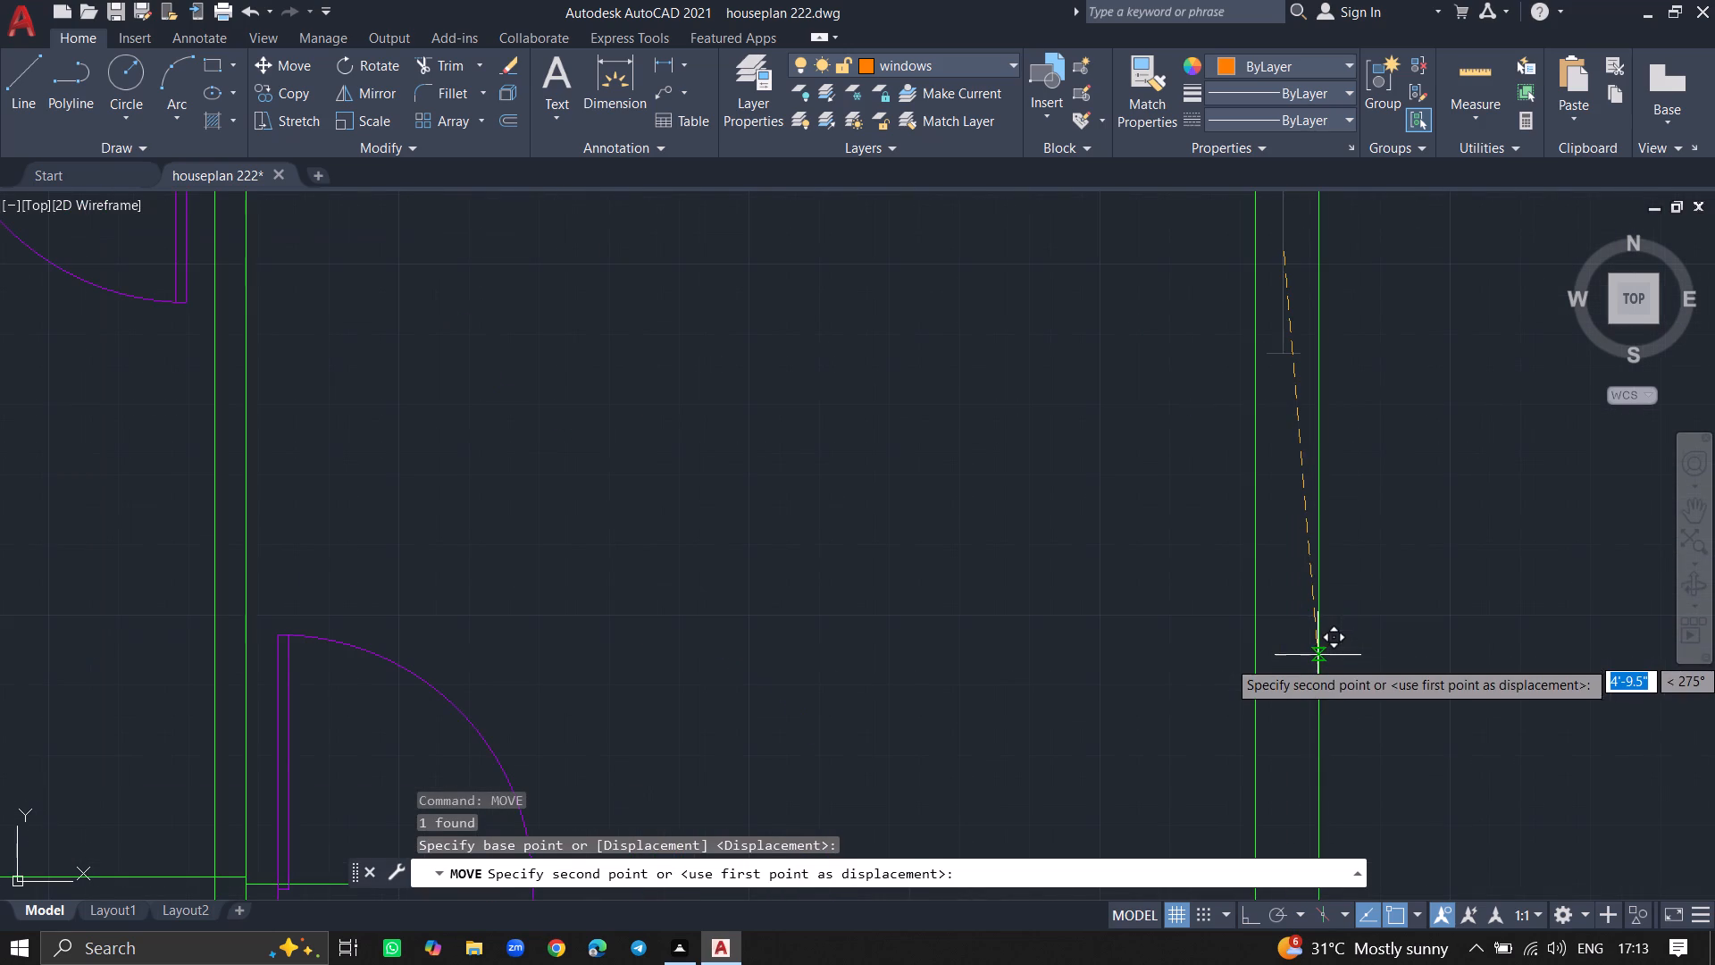
ctrl+scroll(1289, 714, down, 3)
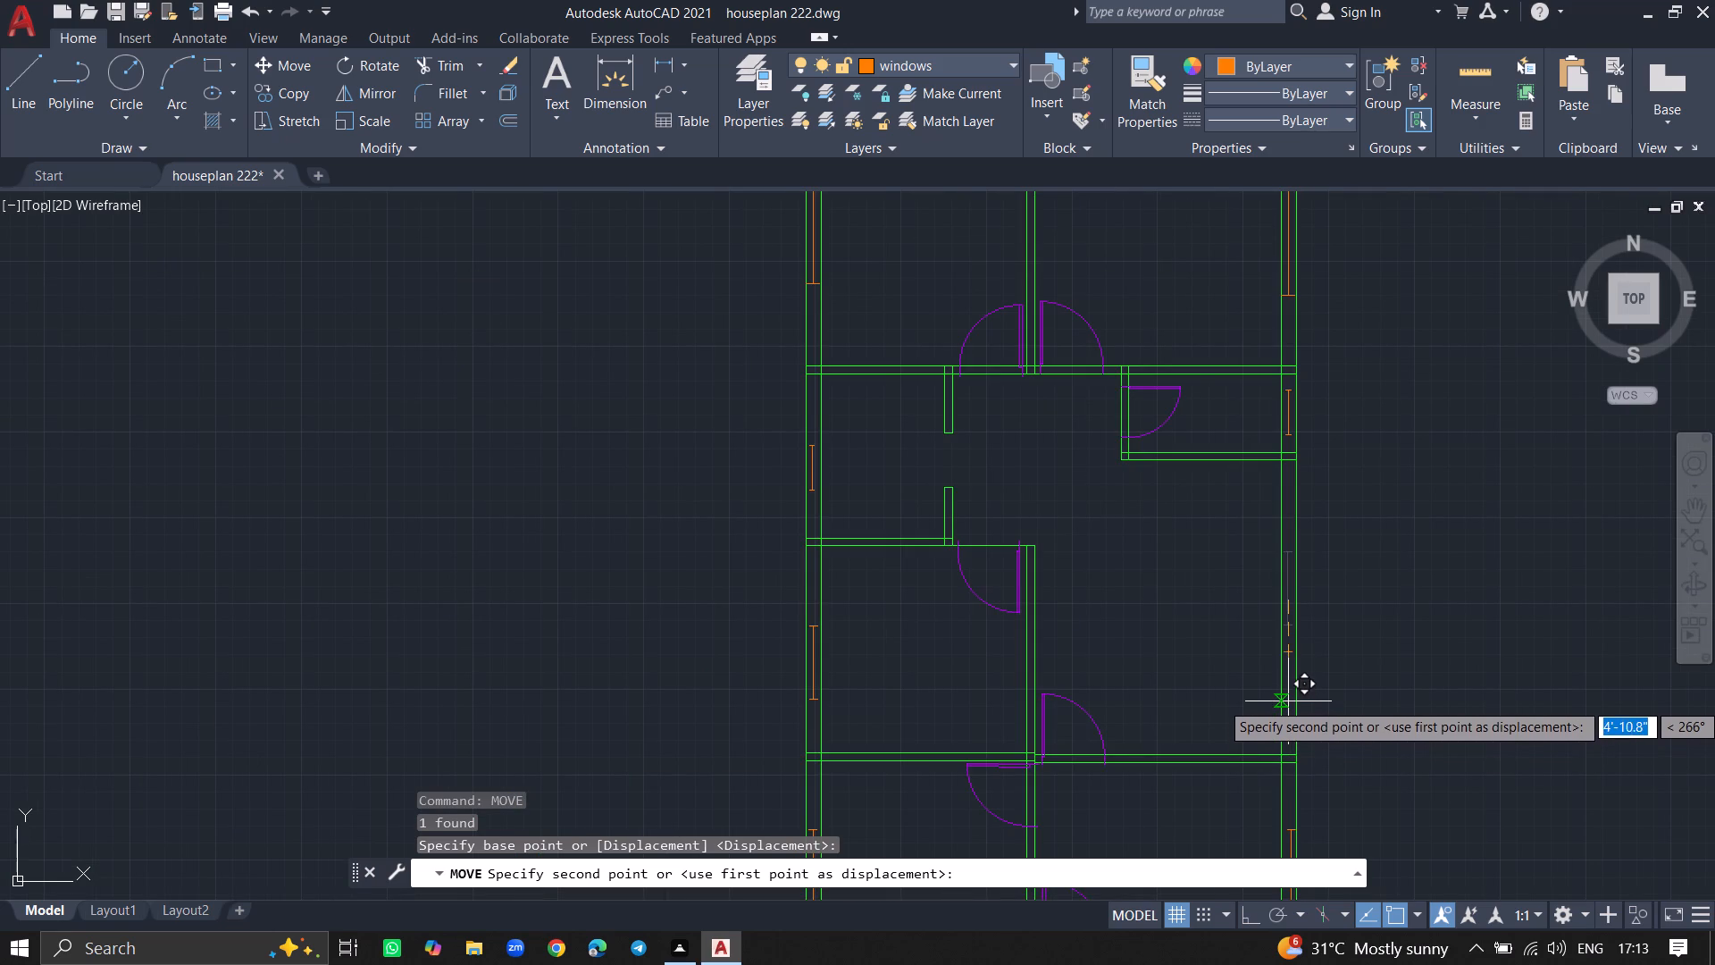
click(1288, 700)
Move that window about 5" east so it sits between the two lines of the east wall.
ctrl+scroll(1288, 700, up, 1)
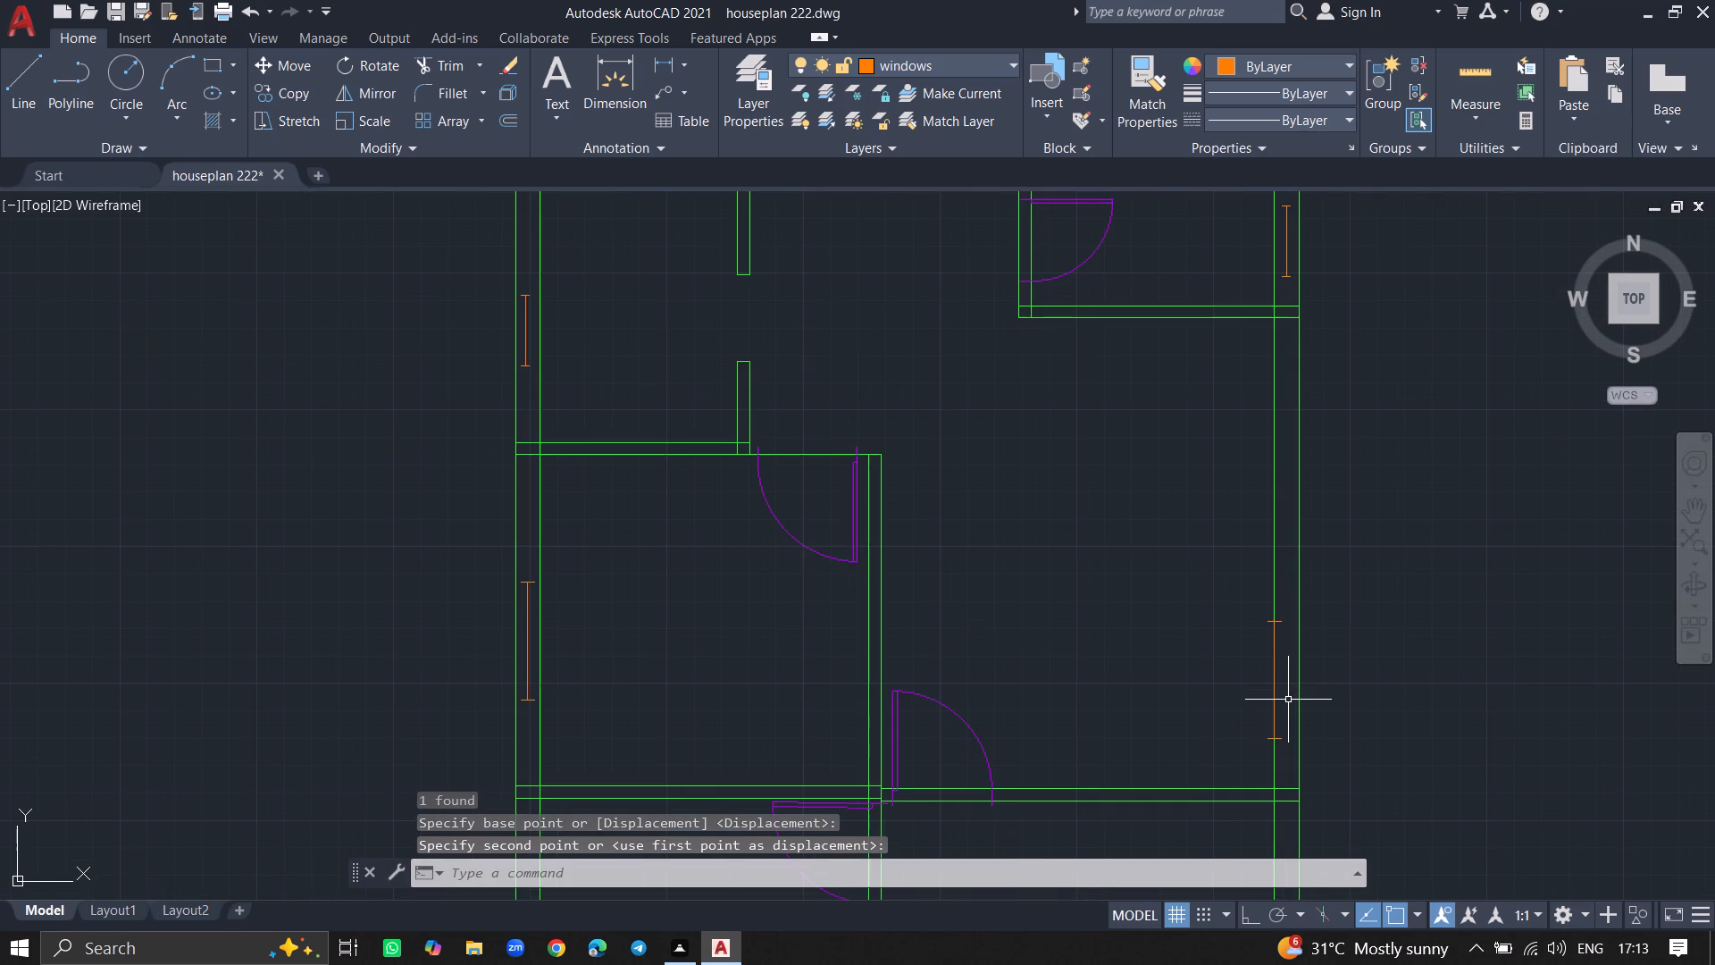
click(1274, 695)
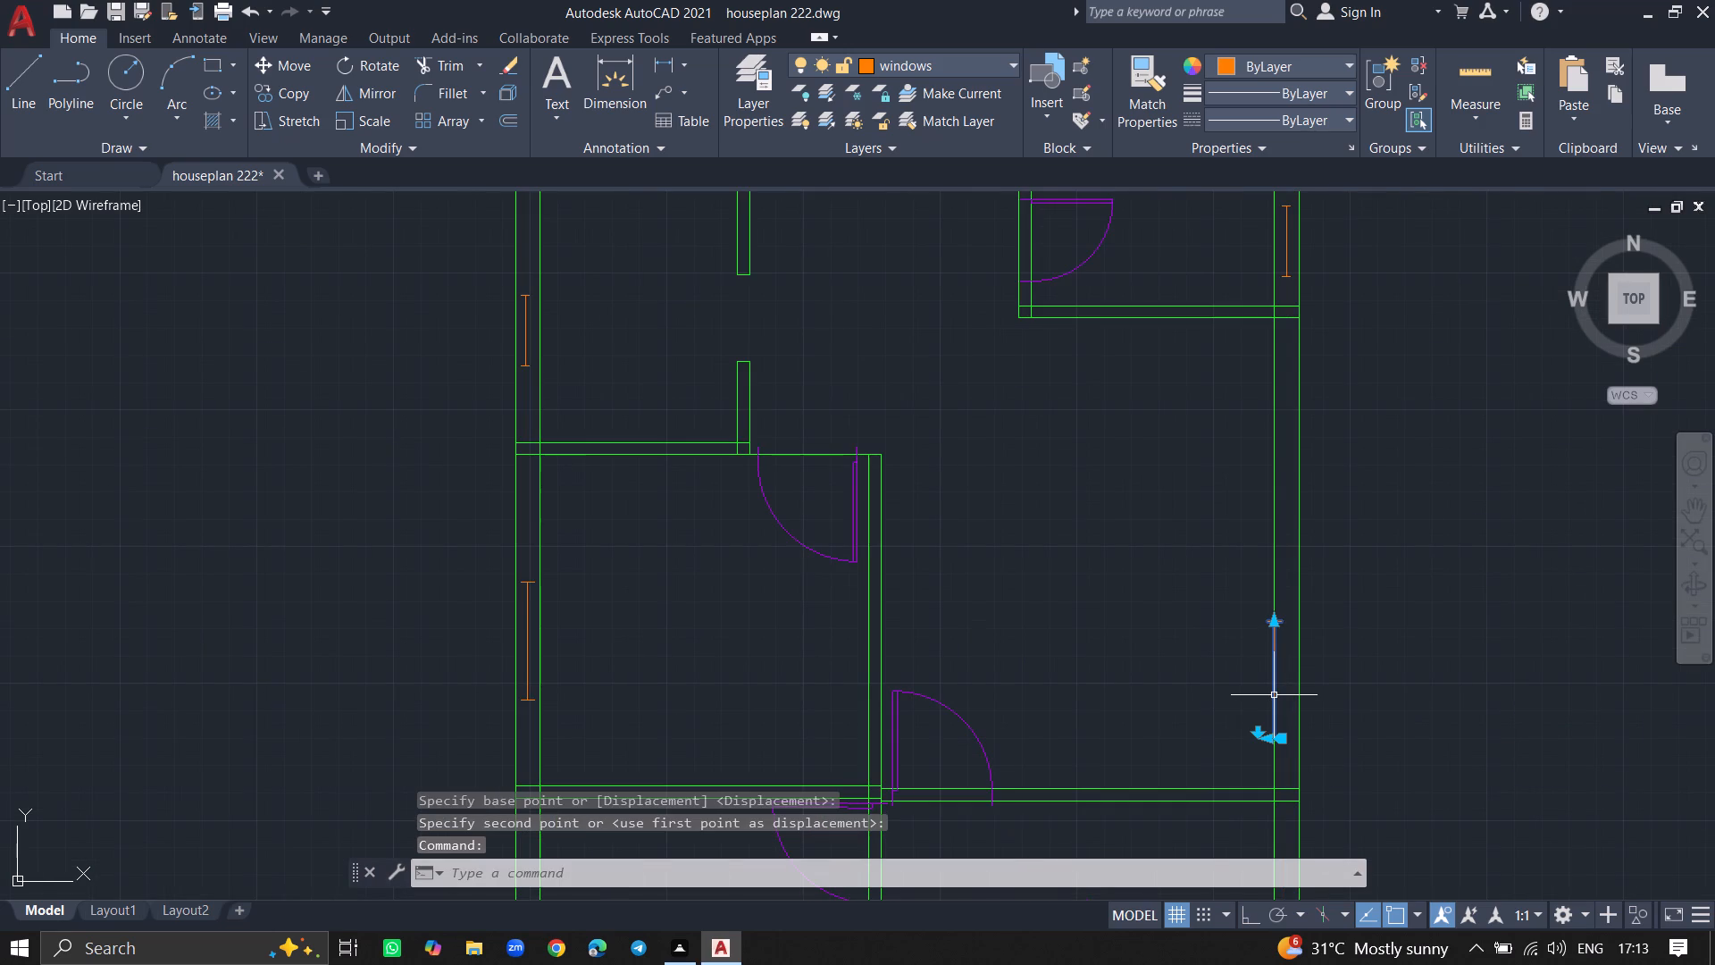
key(n)
key(BackSpace)
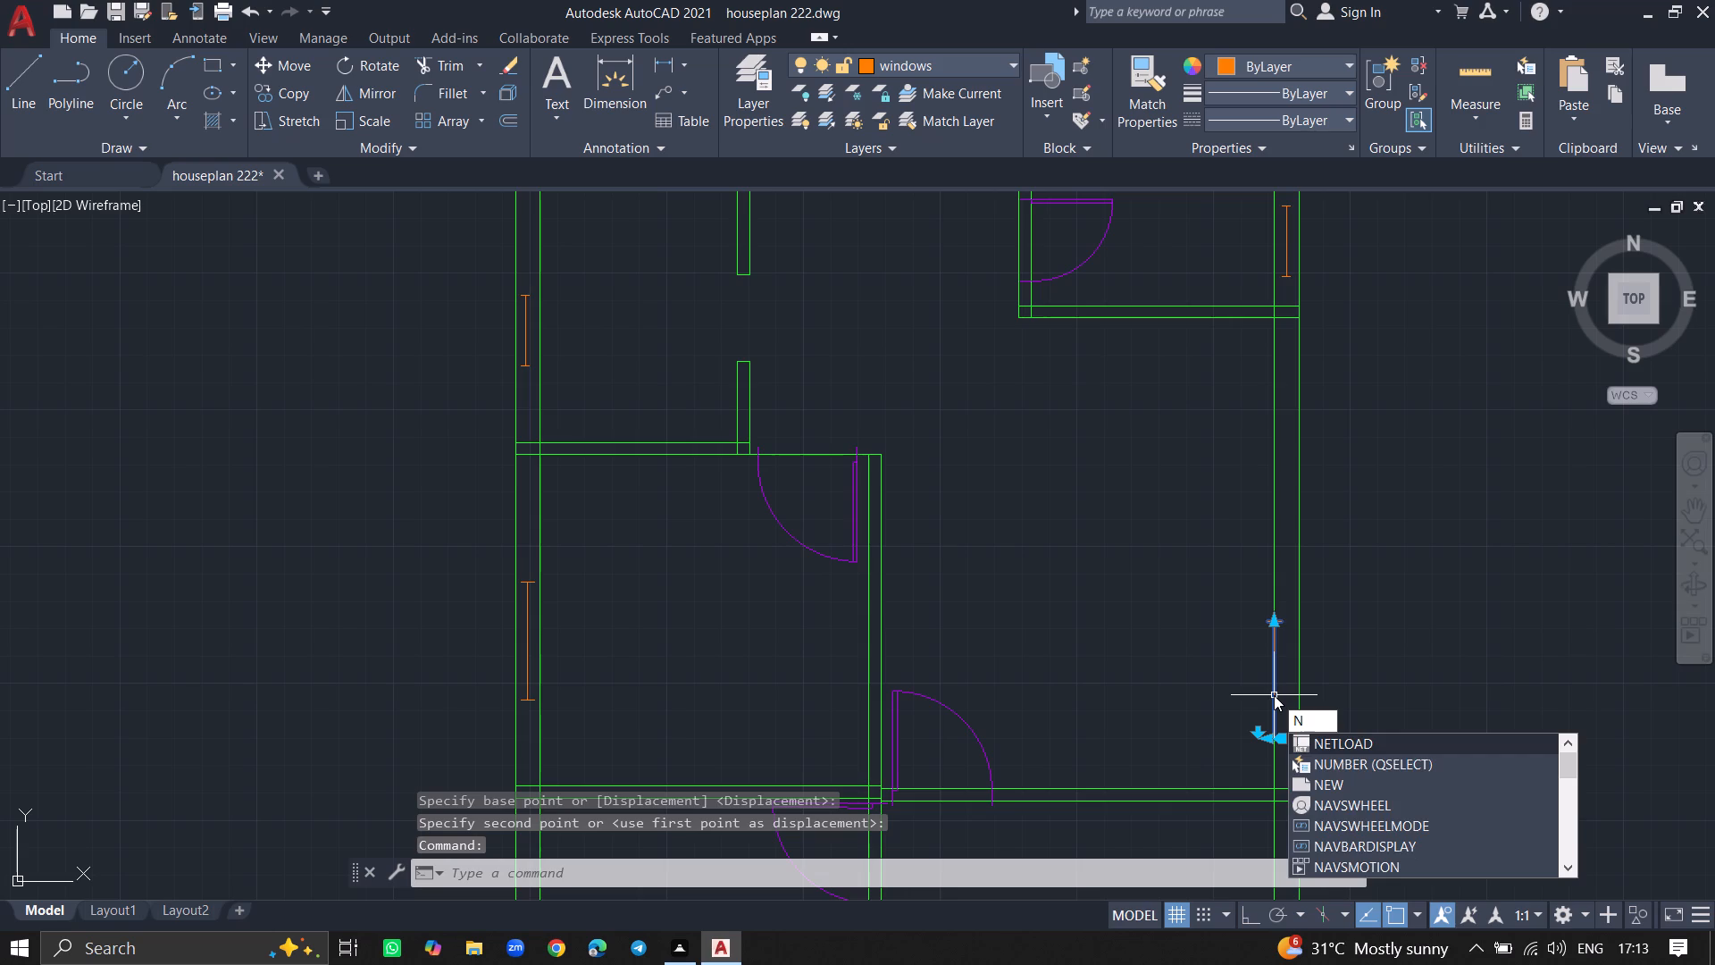
key(BackSpace)
text(mo)
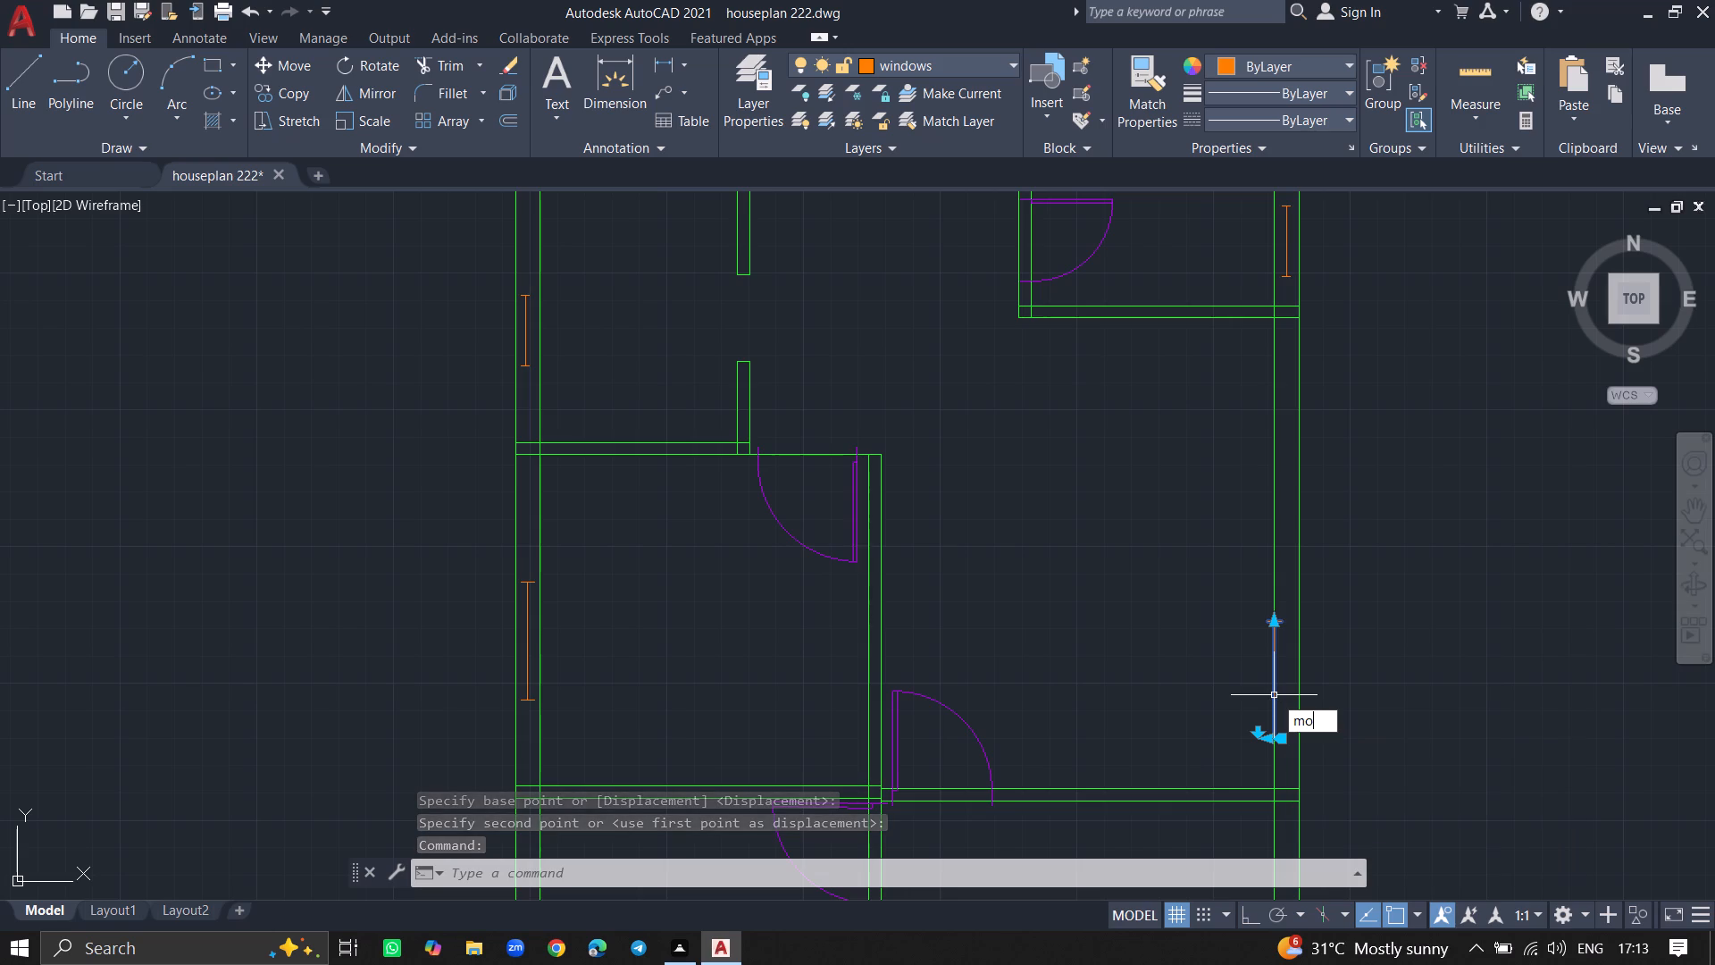
text(ve)
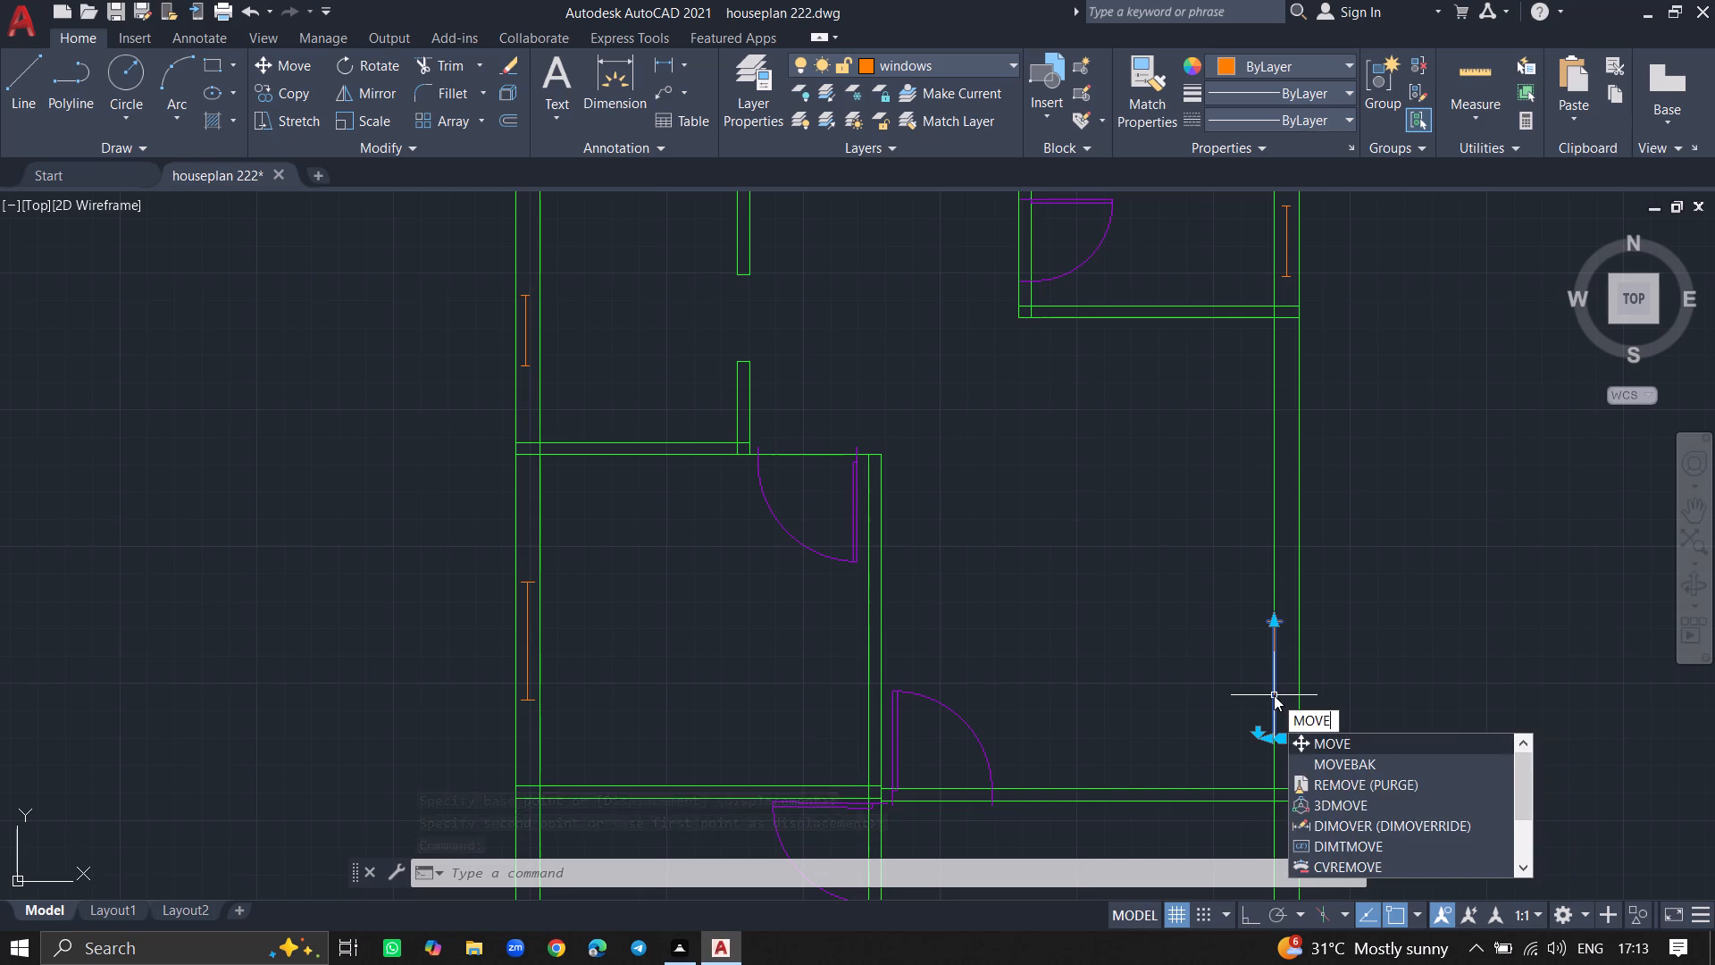
key(Return)
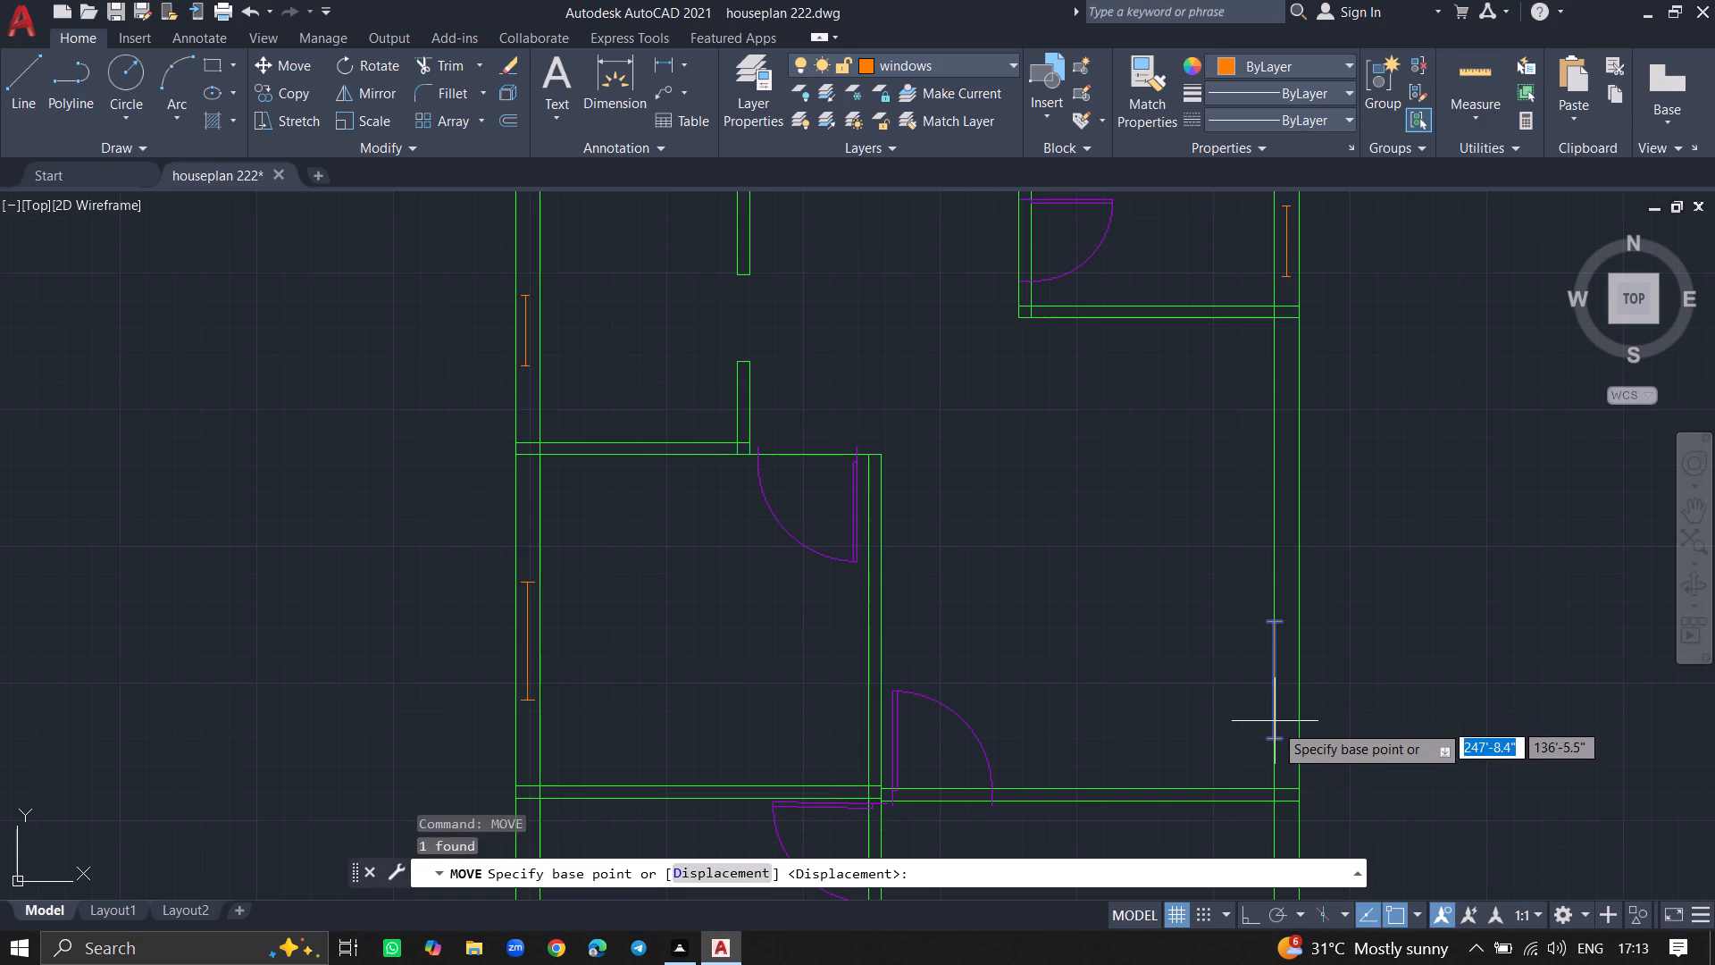
click(1276, 734)
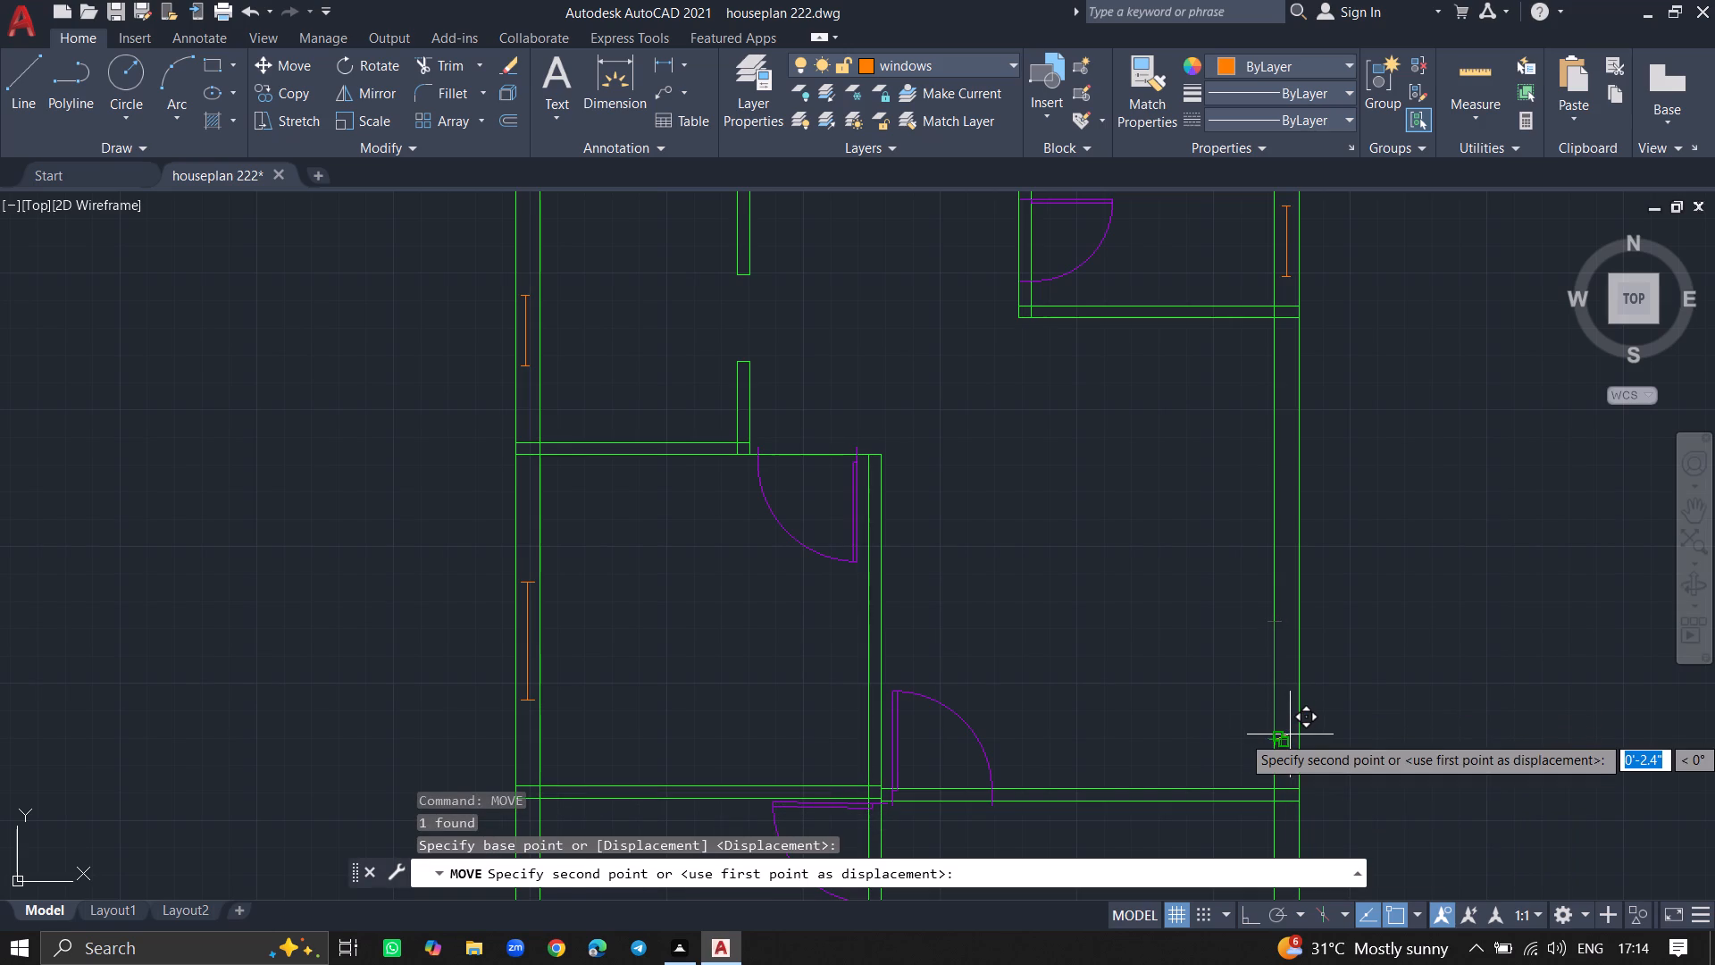
ctrl+scroll(1290, 734, up, 5)
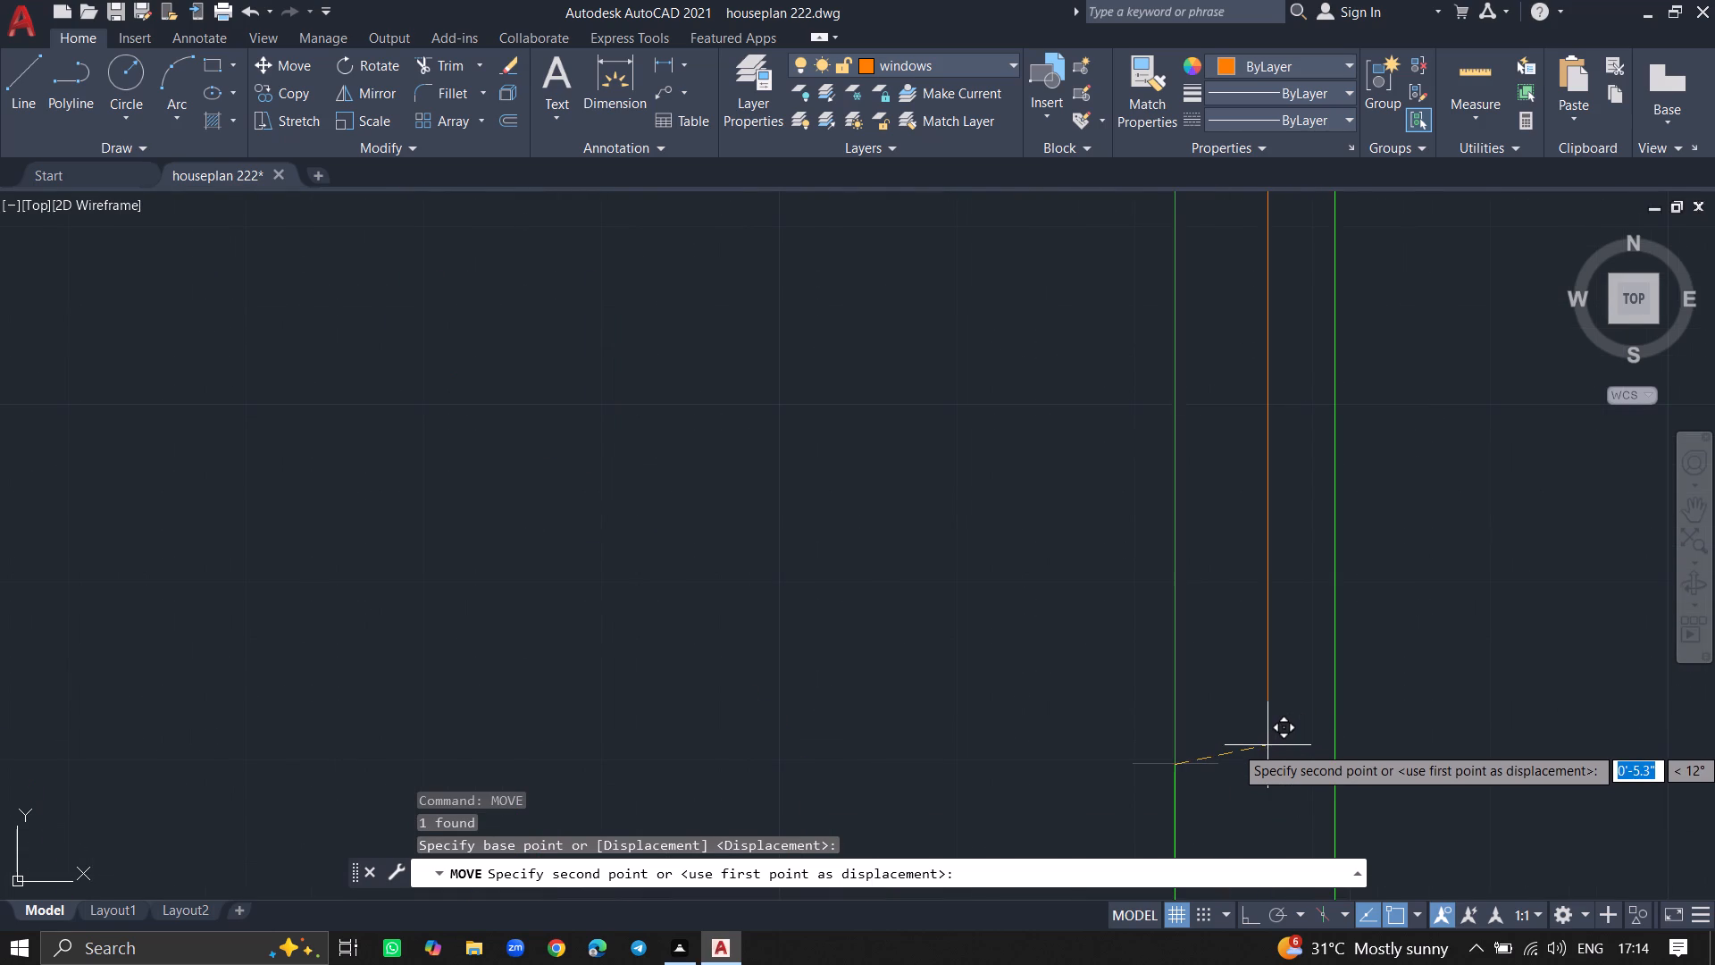
click(1267, 745)
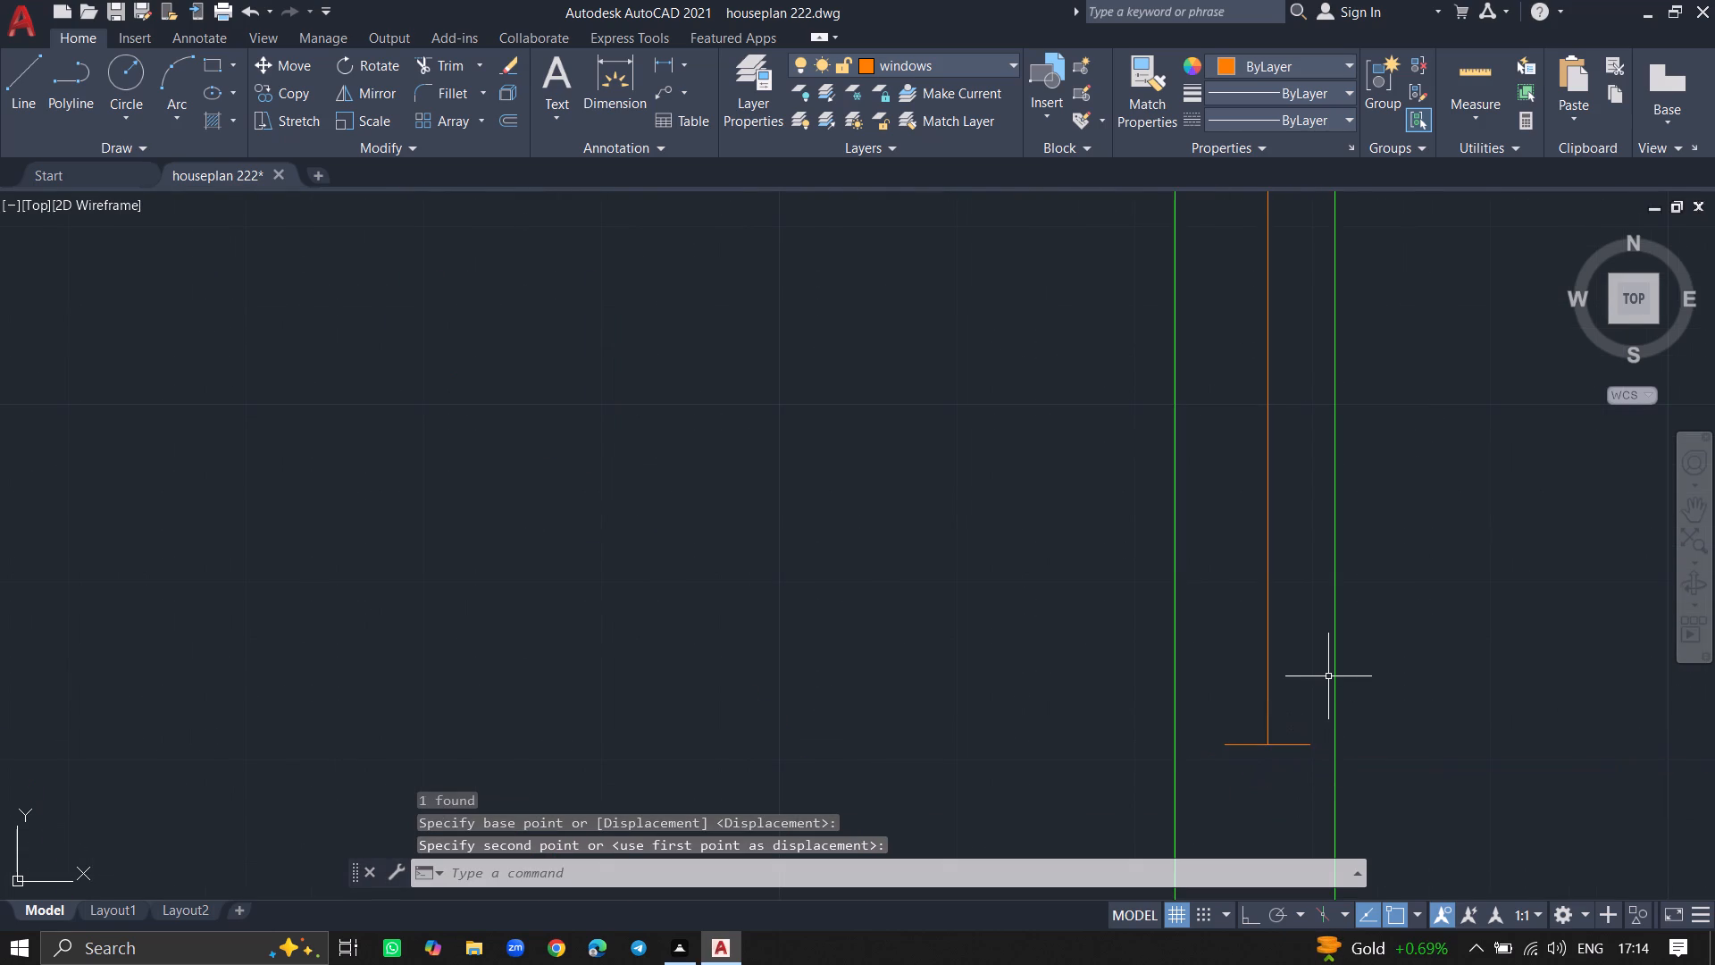
Copy the repositioned window about 6'-8" north within the same east wall.
click(1270, 690)
text(copy)
key(Return)
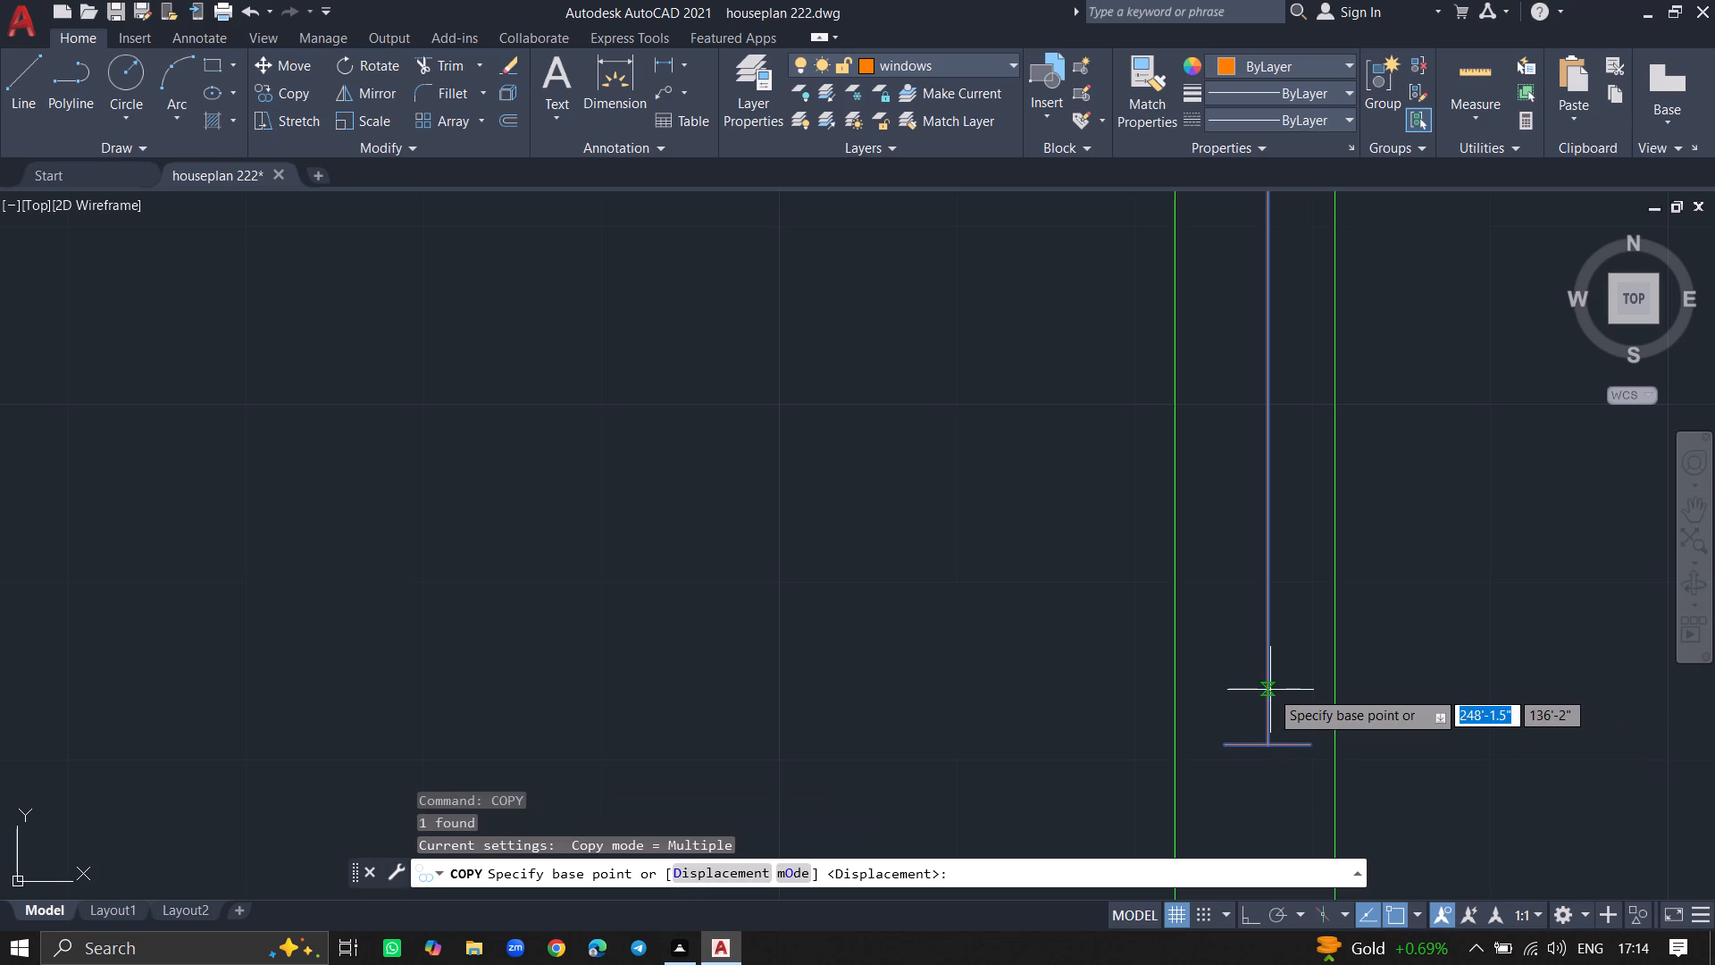
click(1270, 690)
ctrl+scroll(1234, 534, down, 4)
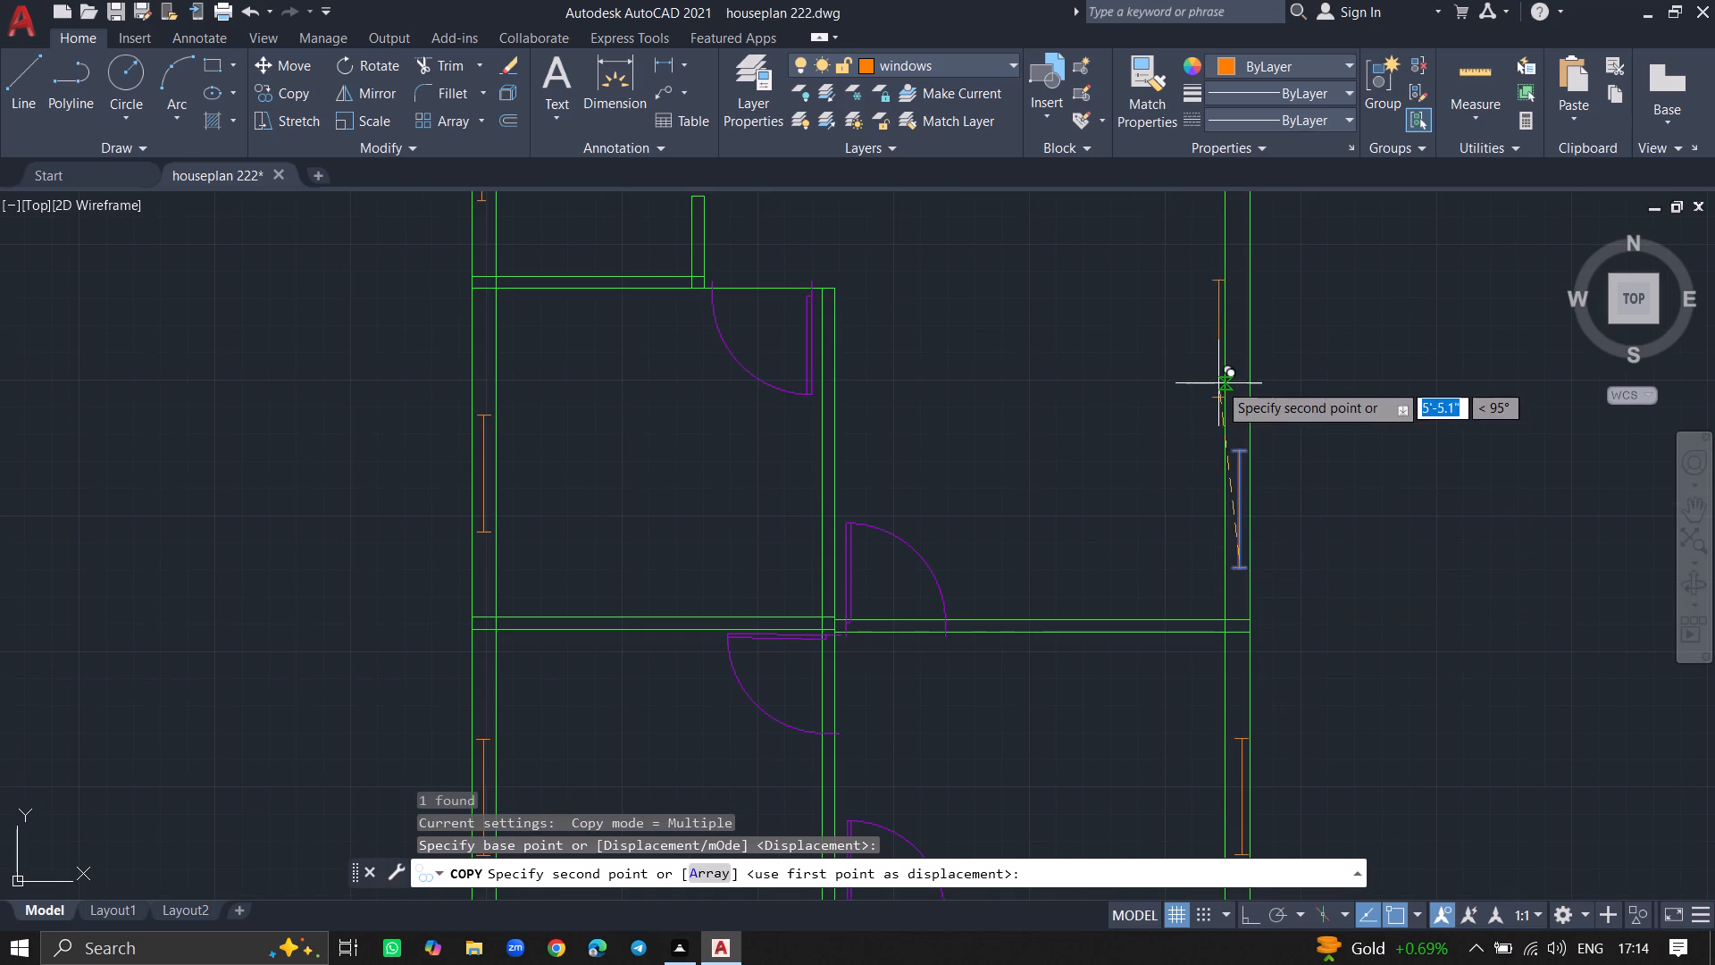
ctrl+scroll(1218, 382, down, 2)
ctrl+scroll(1237, 349, up, 4)
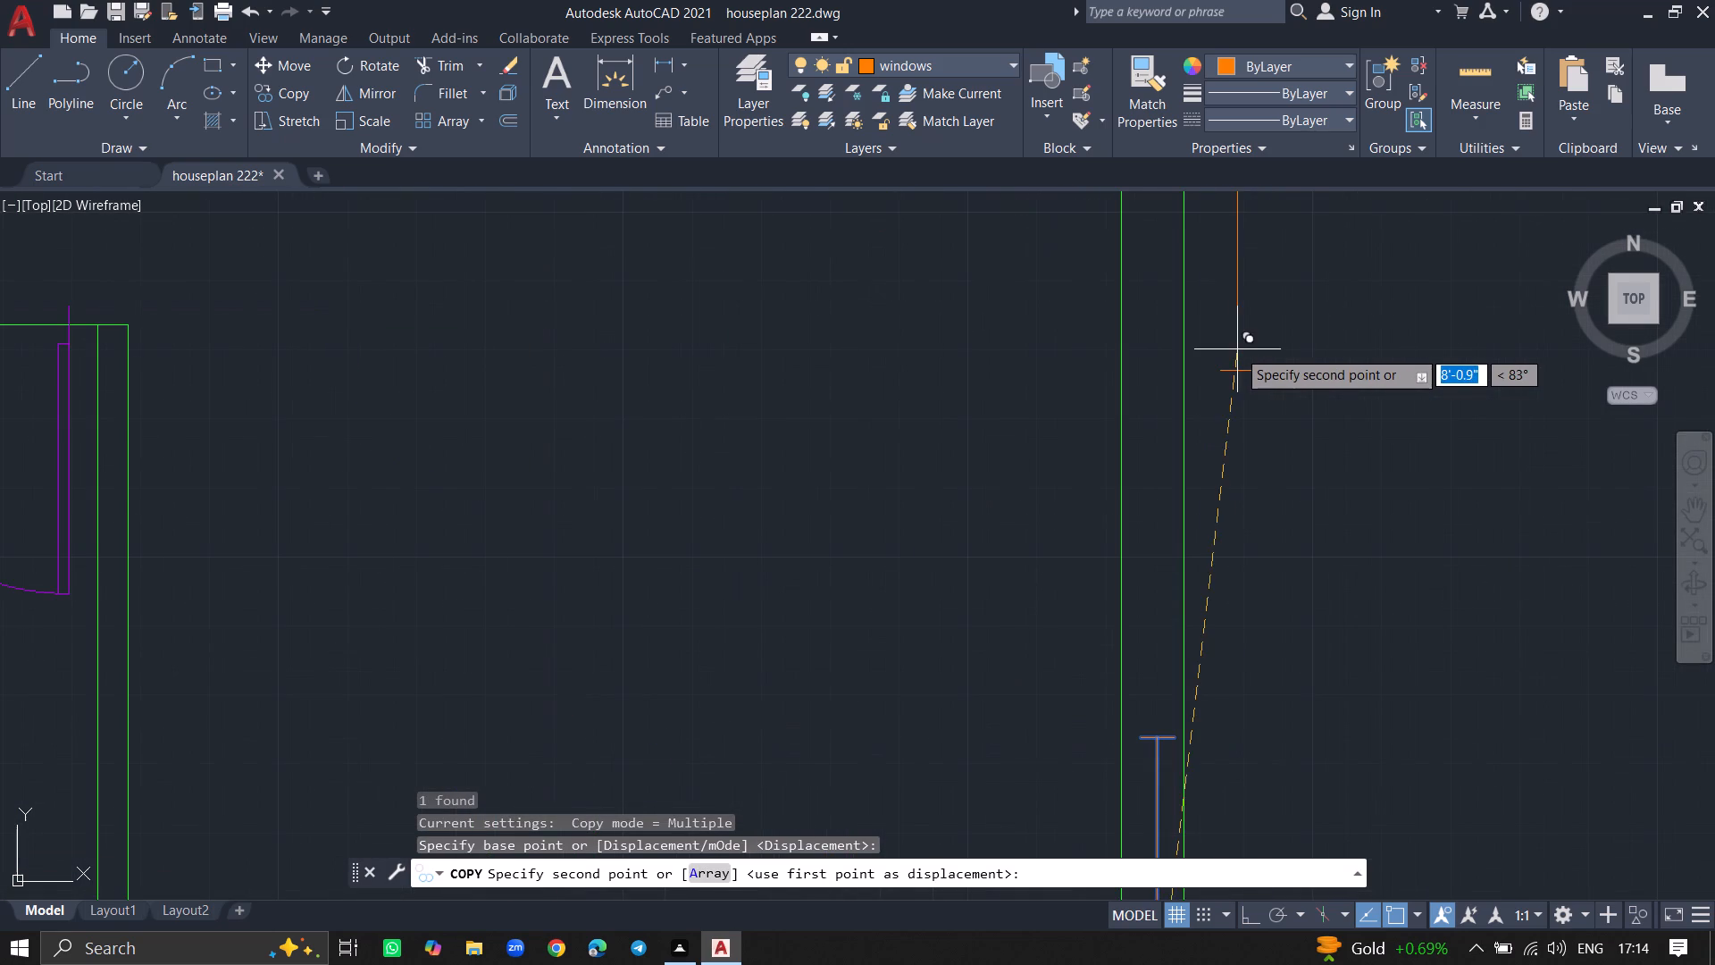
click(1151, 462)
key(Escape)
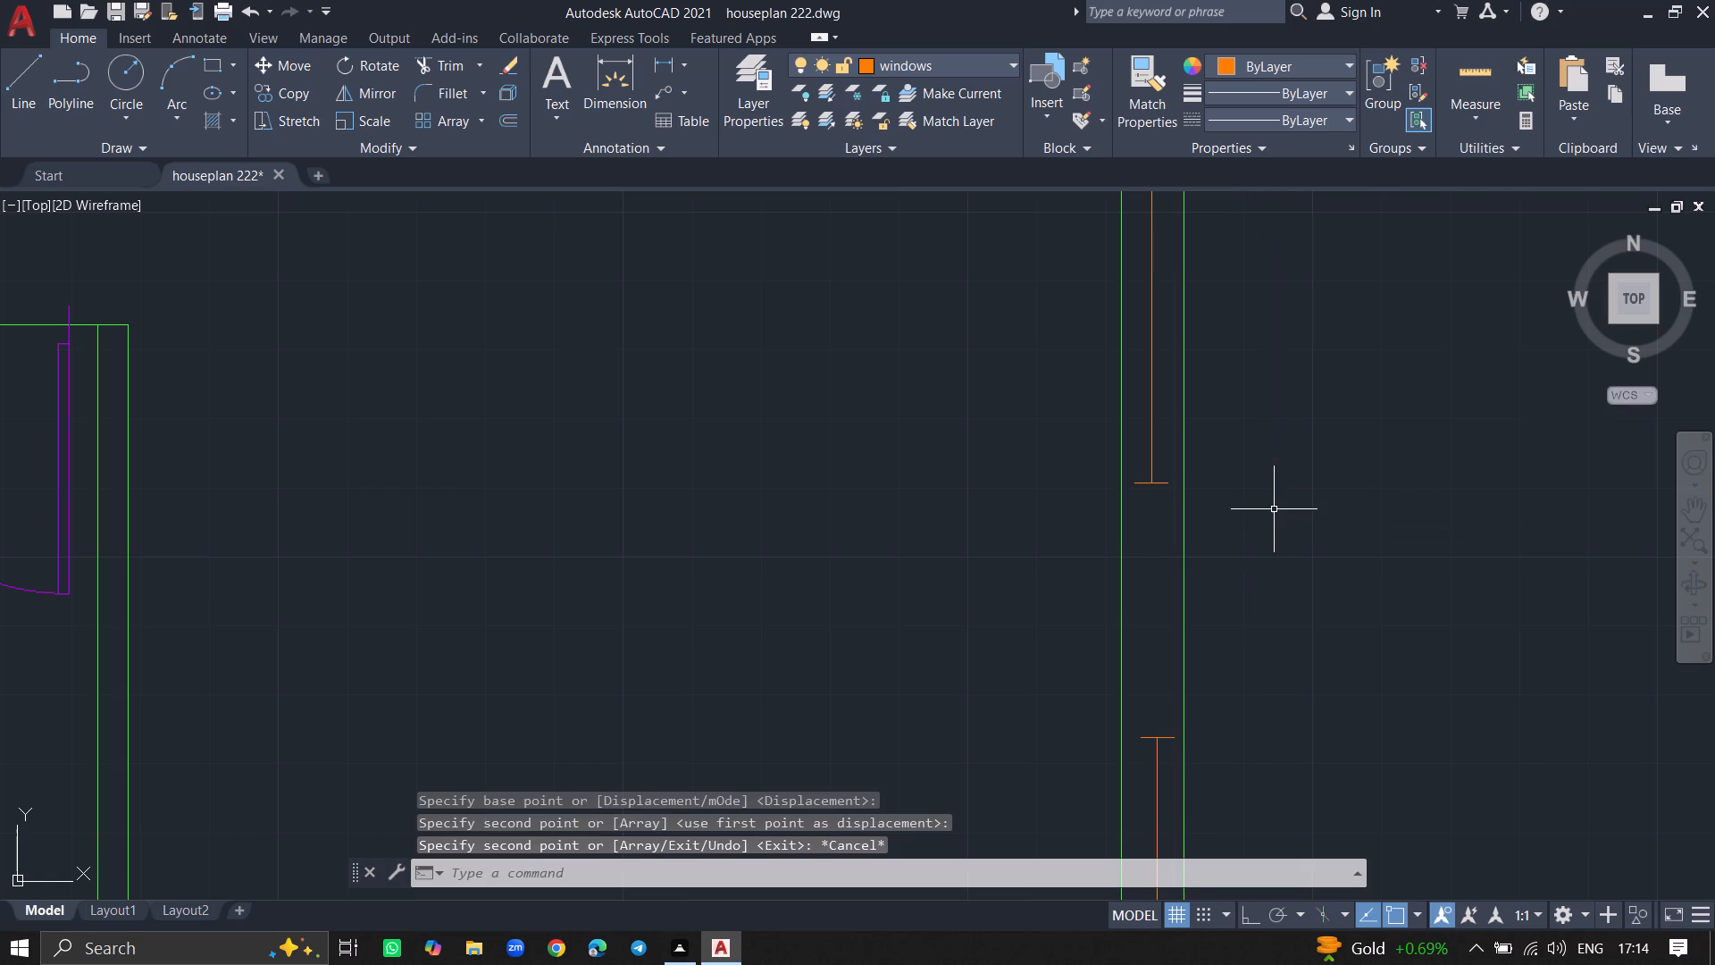
Trim the inner line of the south exterior wall across the entrance door opening.
ctrl+scroll(1274, 509, down, 4)
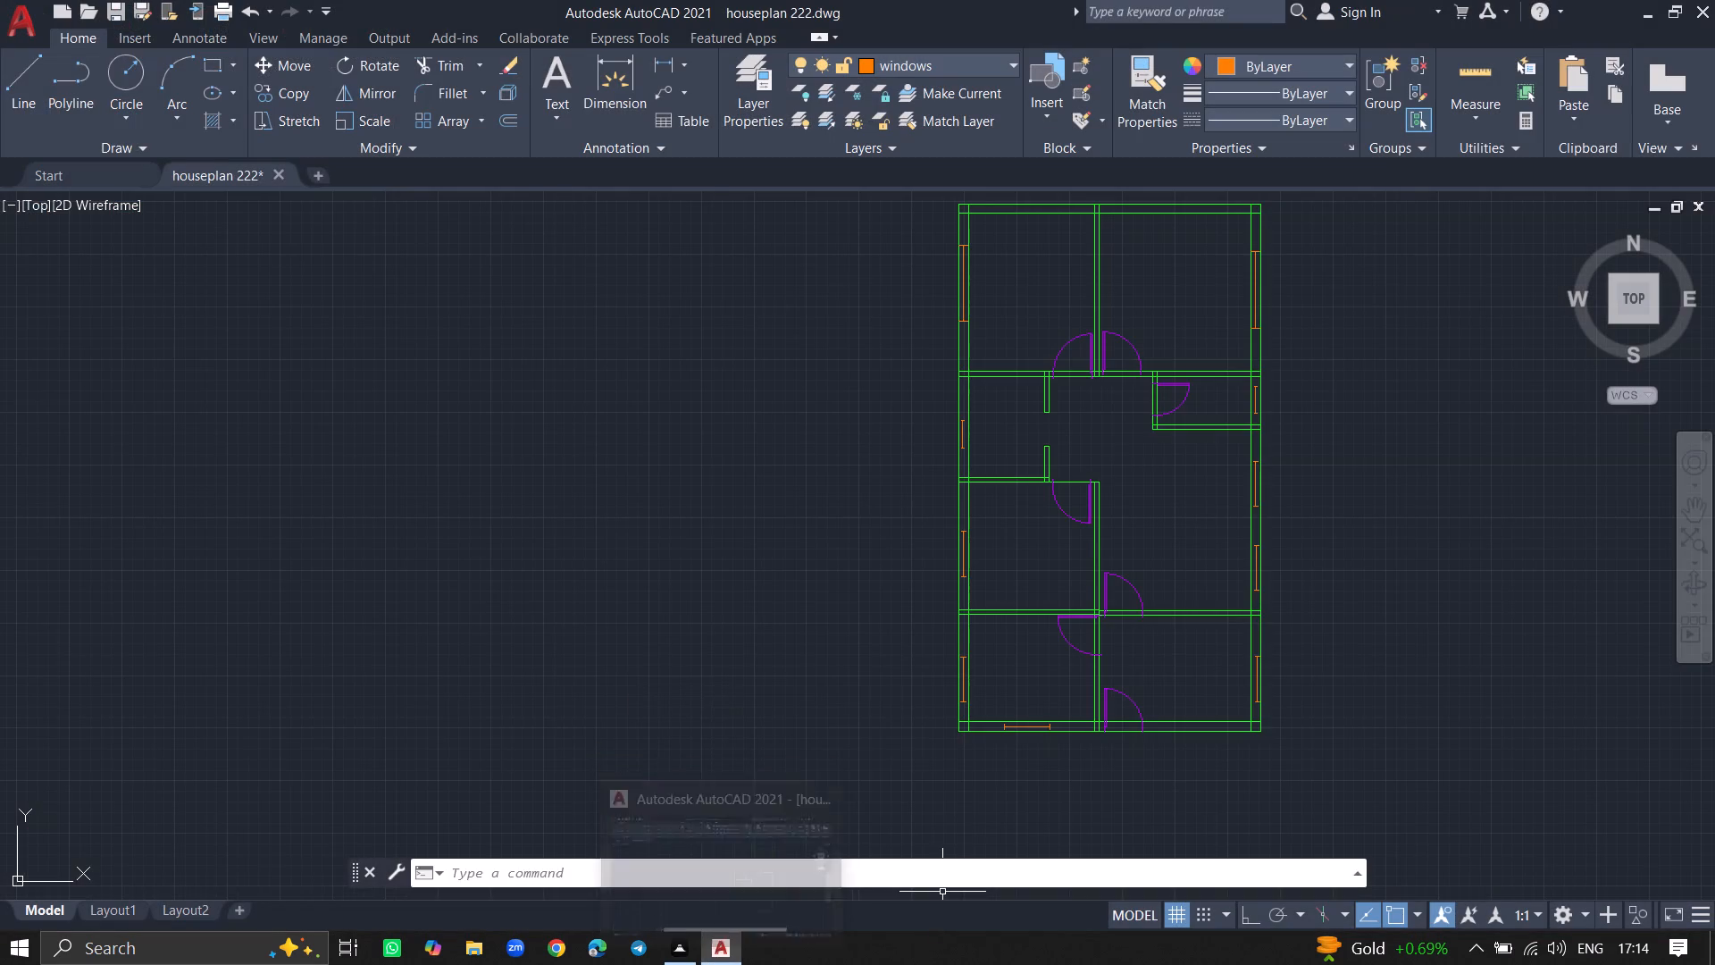
text(tri)
key(m)
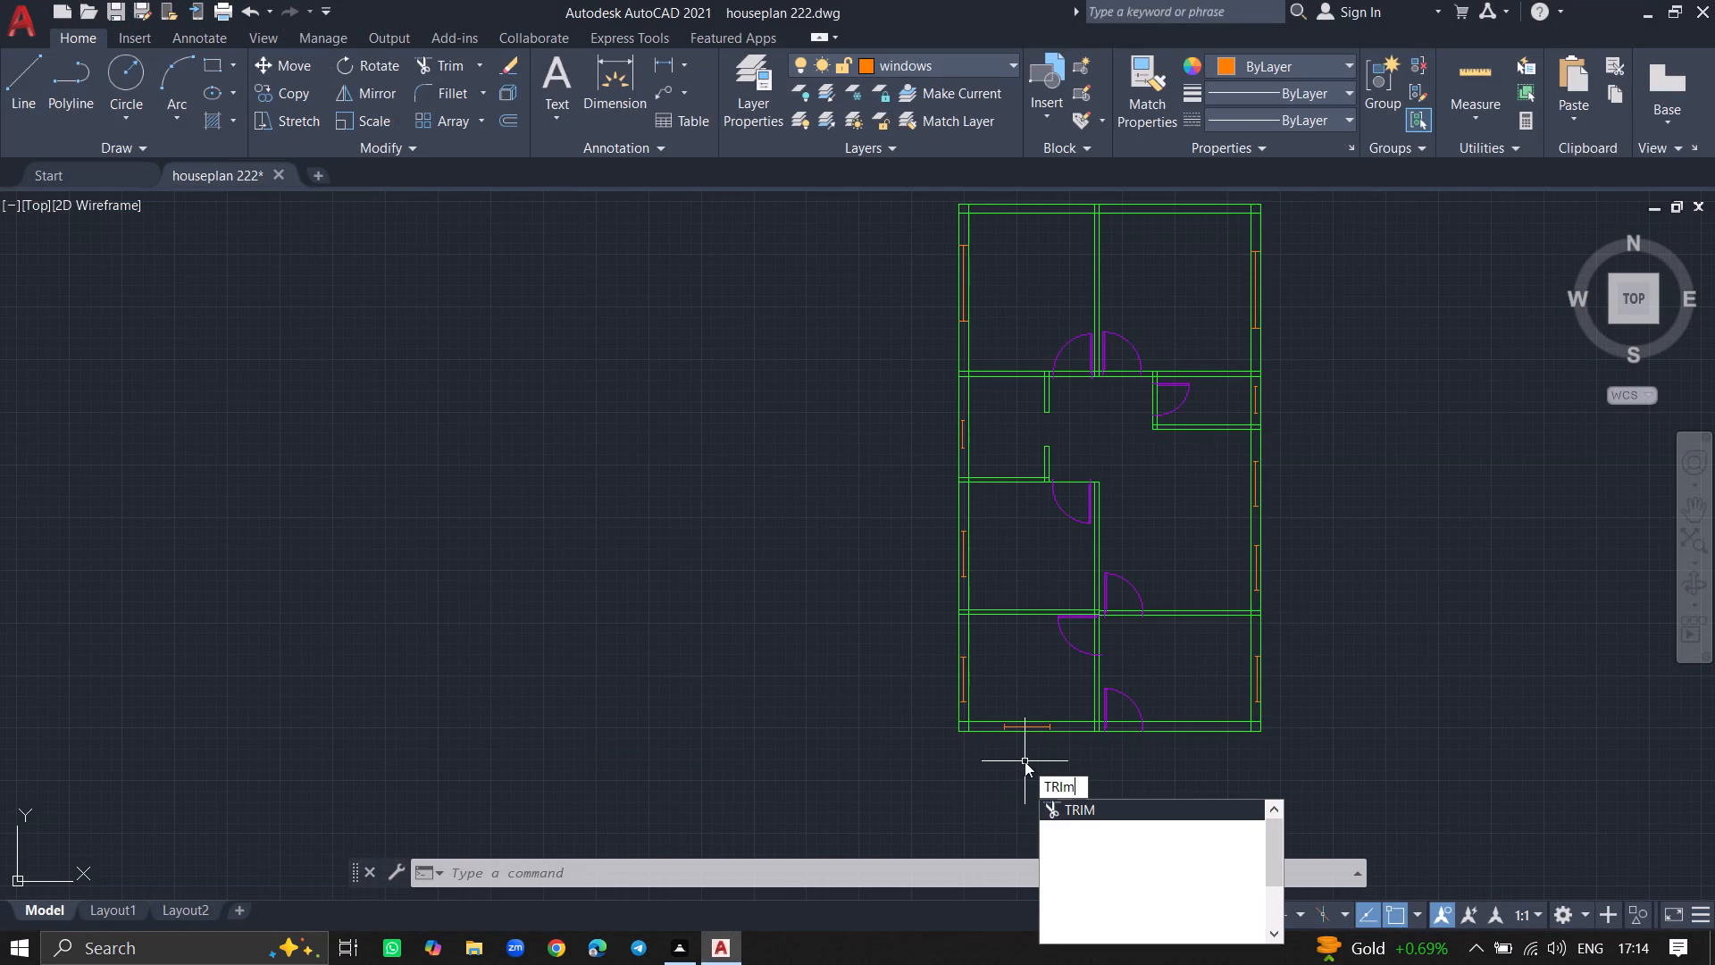
key(Return)
ctrl+scroll(1130, 744, up, 4)
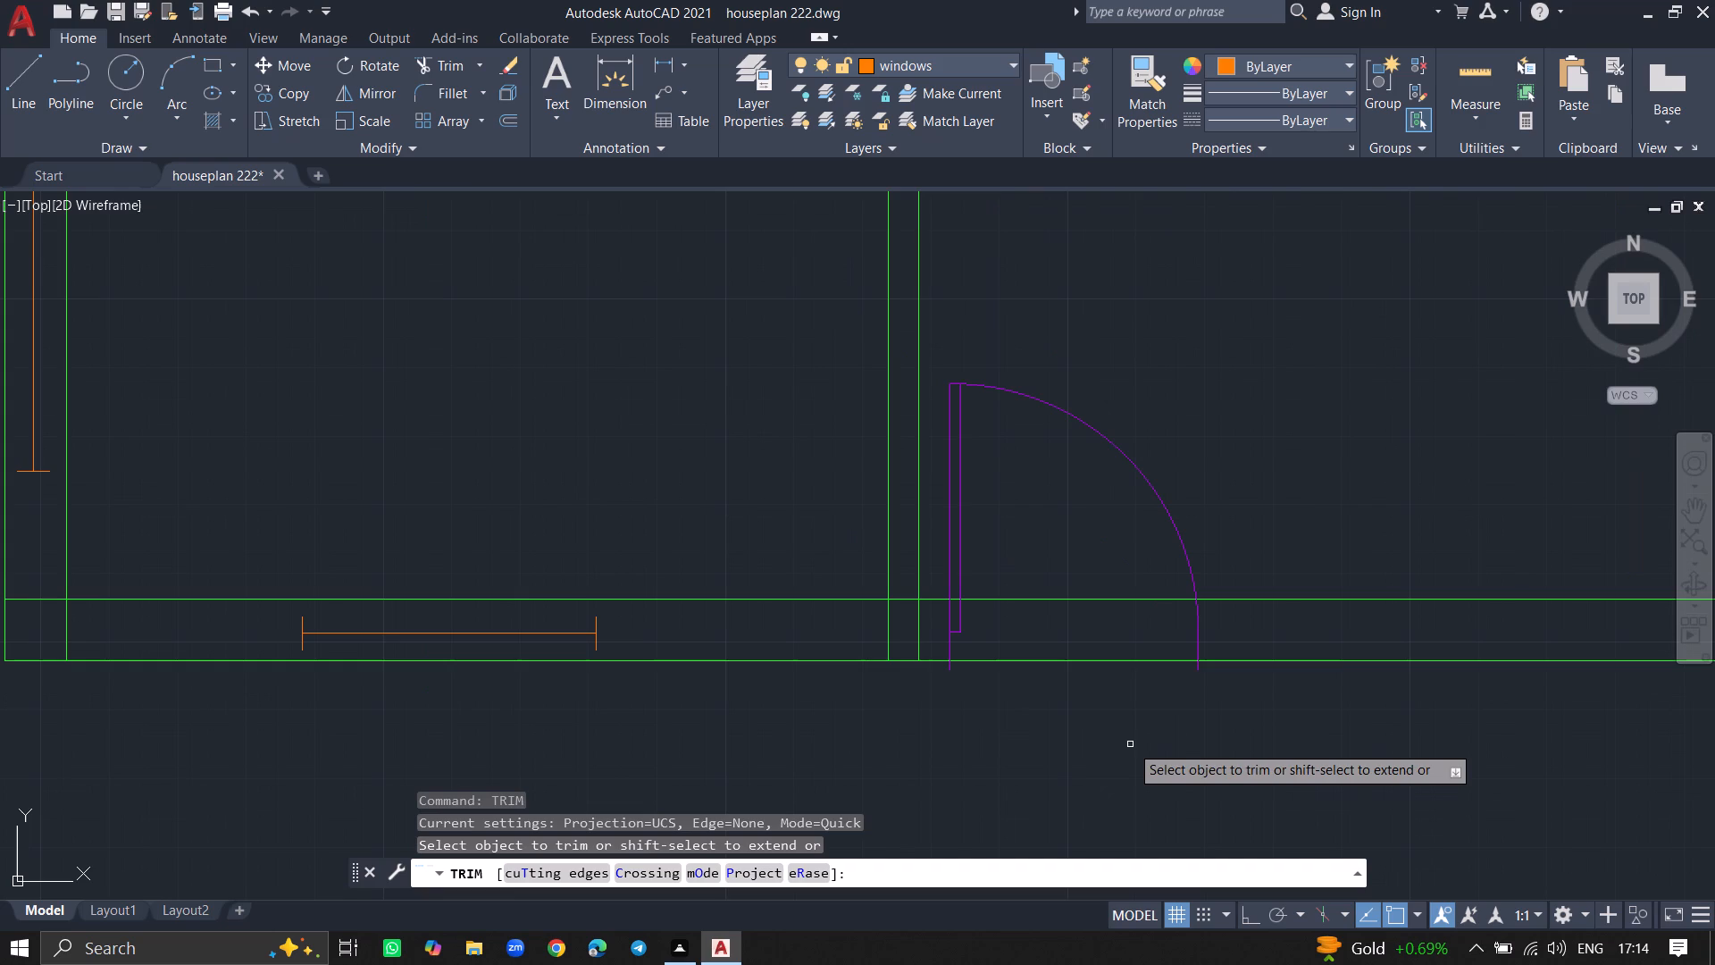
click(1094, 599)
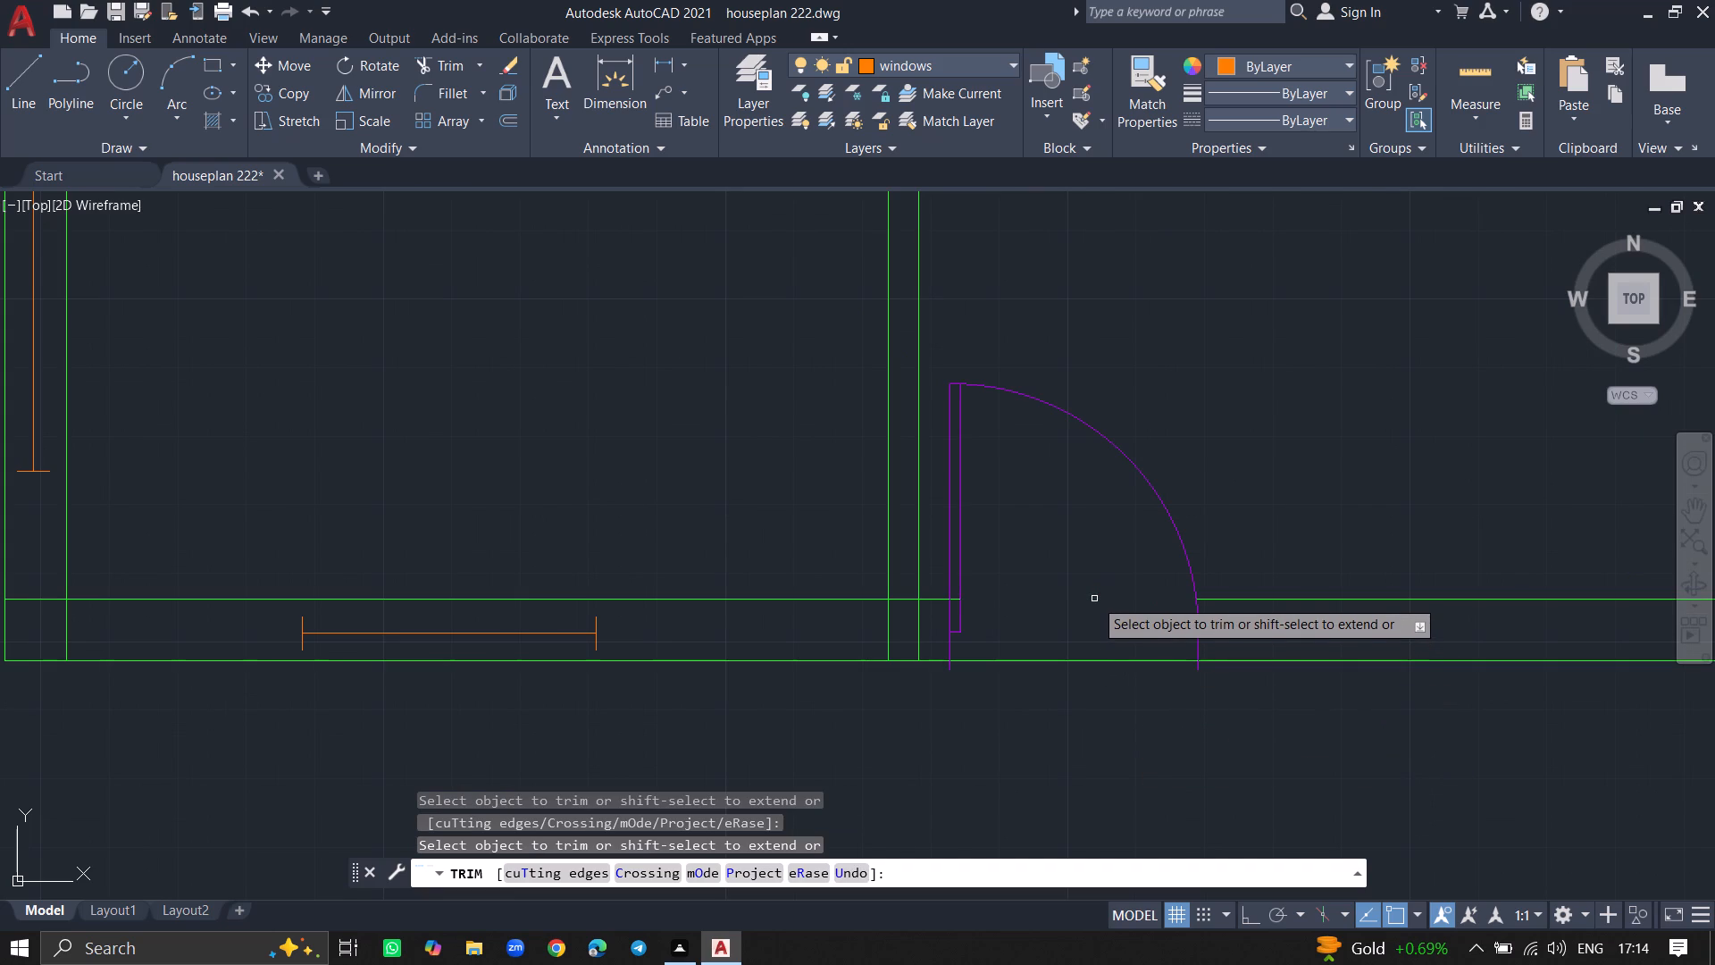
ctrl+scroll(1188, 474, down, 2)
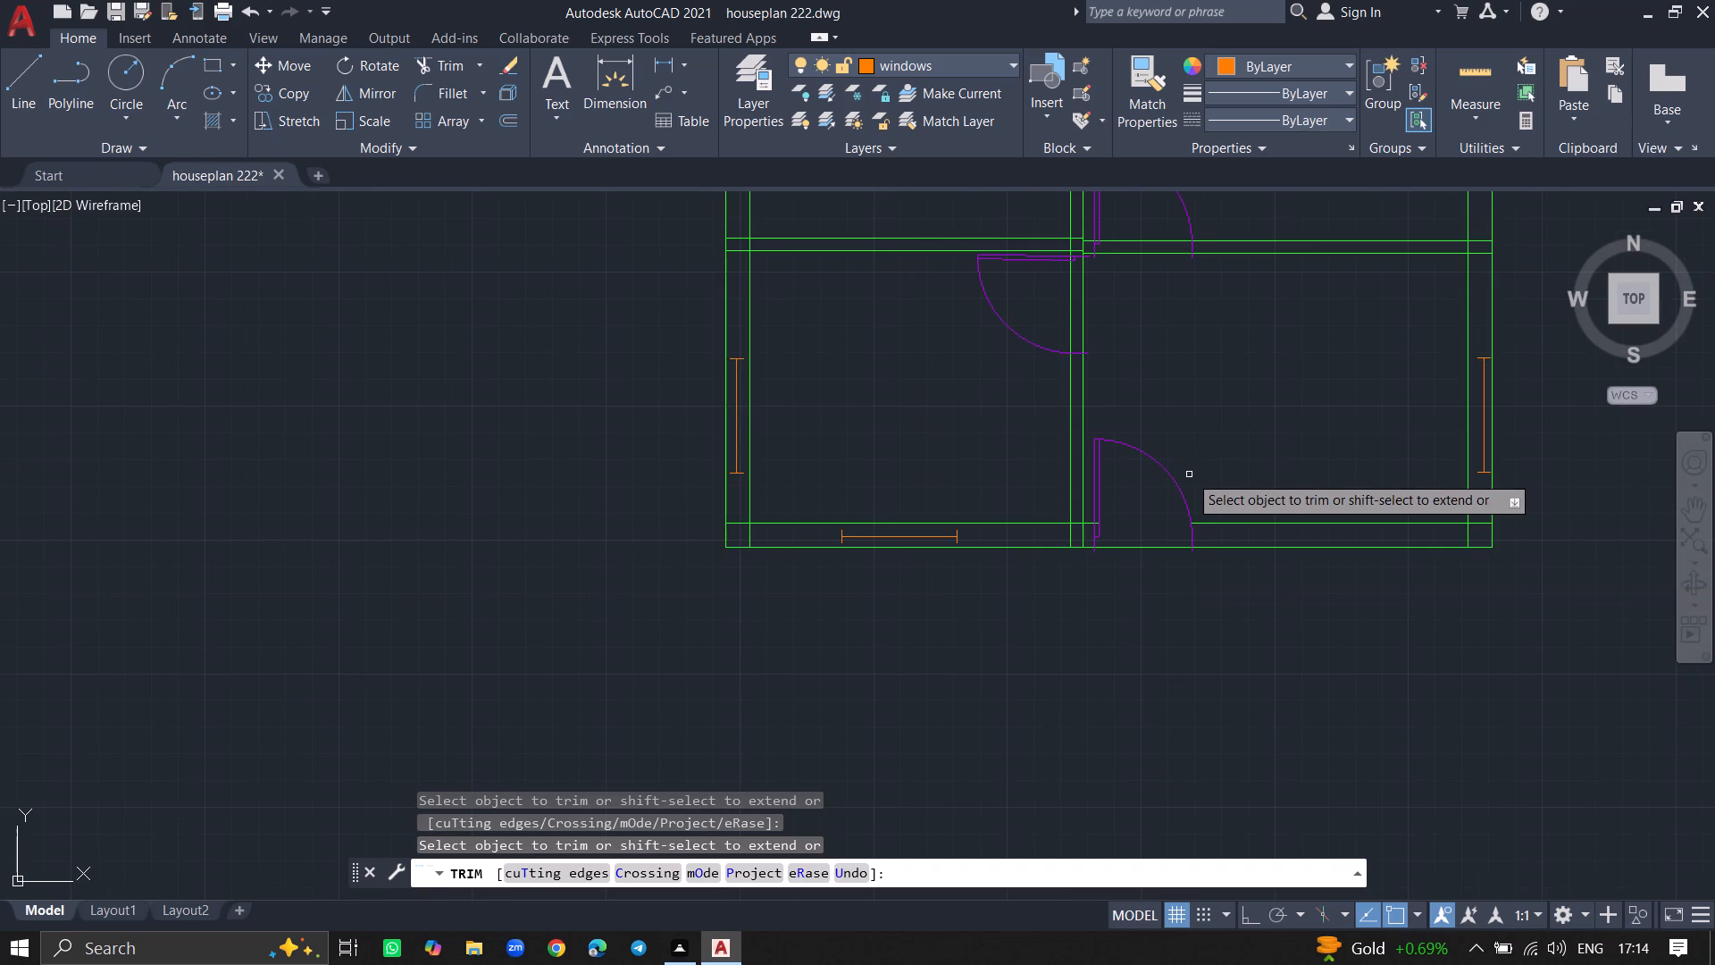
ctrl+scroll(1217, 404, down, 1)
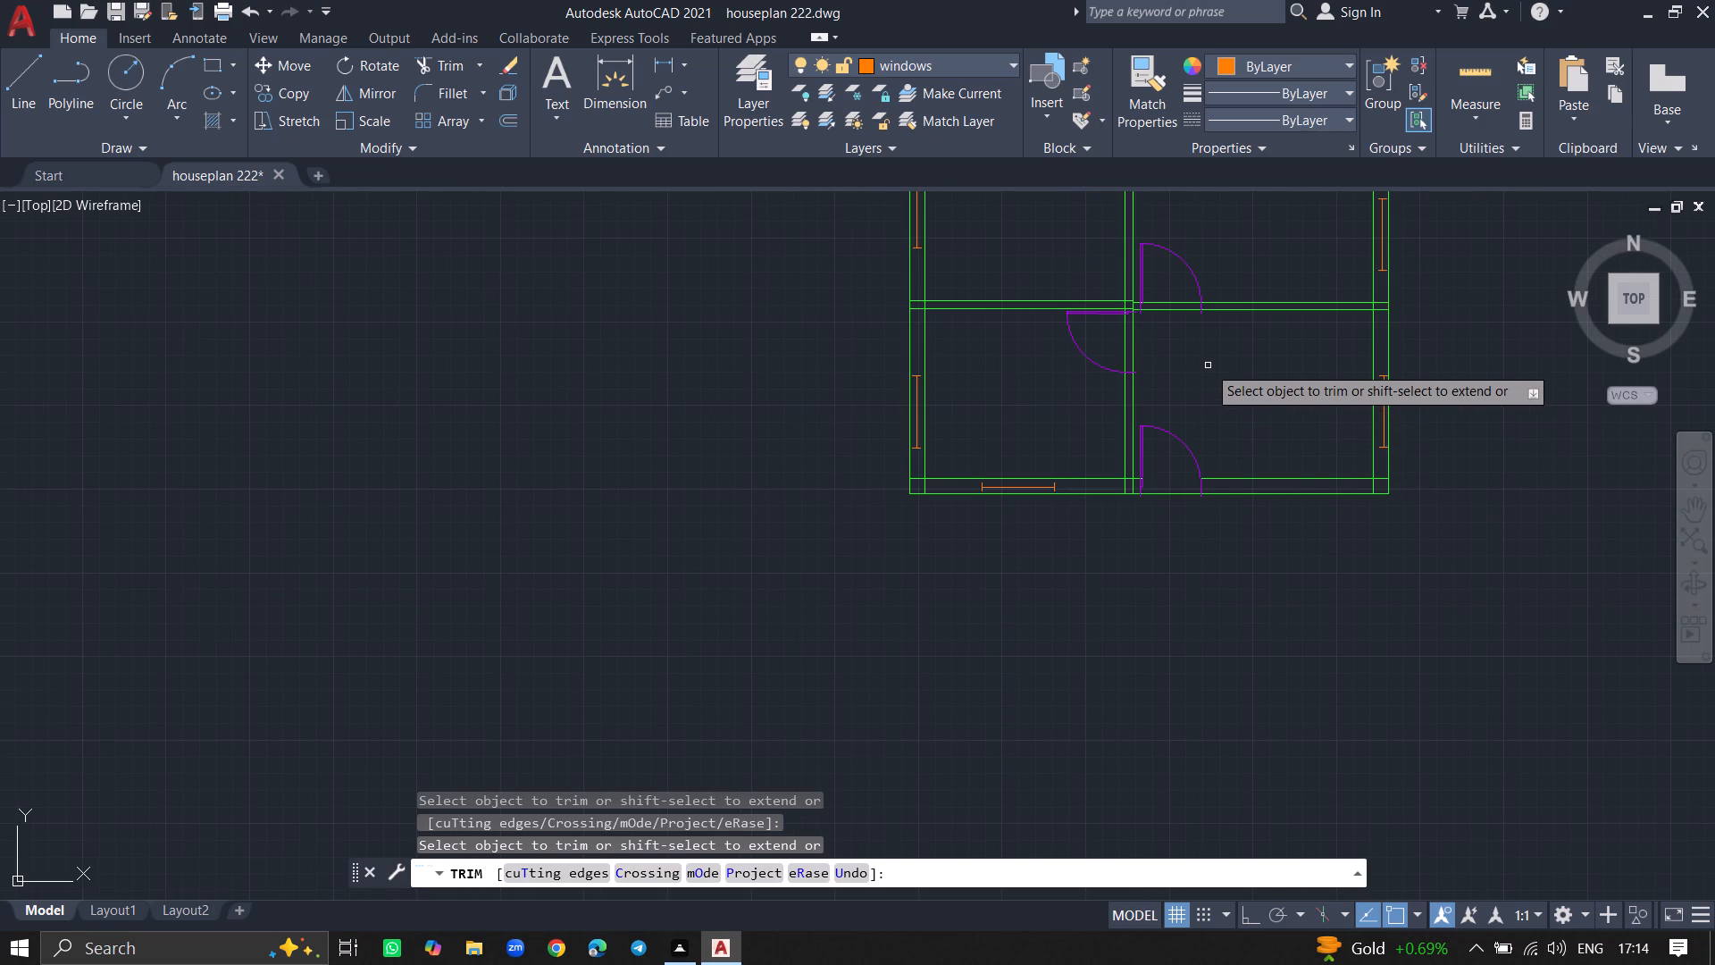
key(Escape)
Trim the west line of the partition across the door opening of the southwest room.
text(trim)
key(Return)
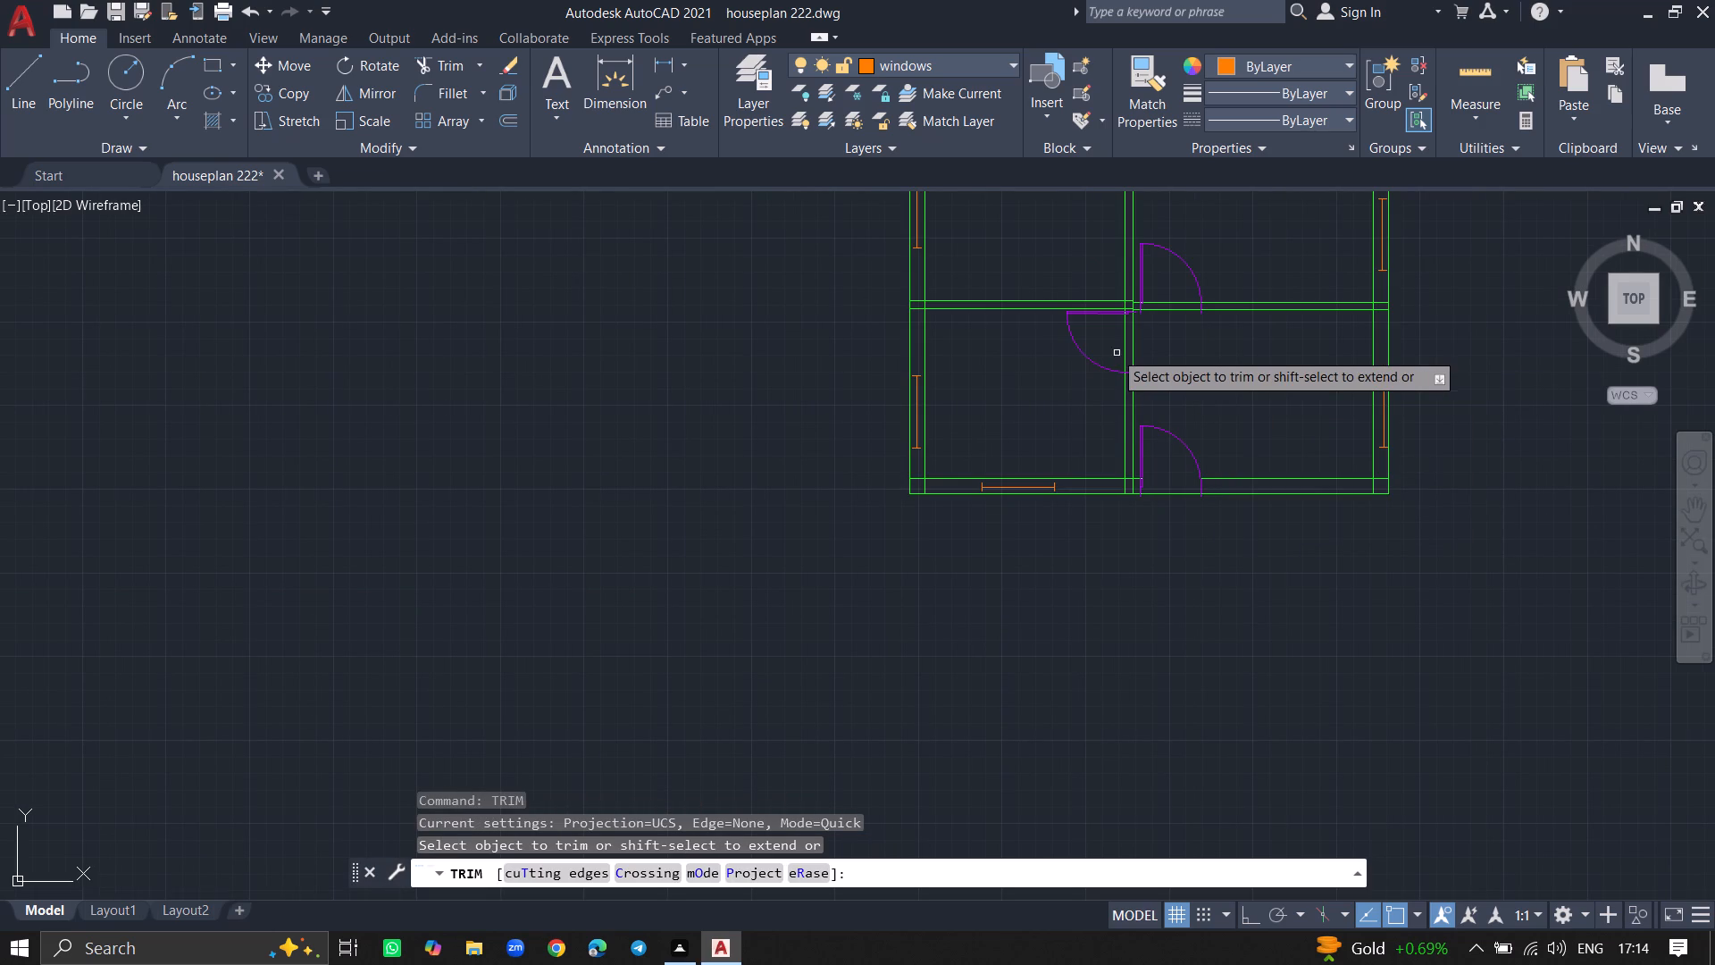
ctrl+scroll(1108, 347, up, 2)
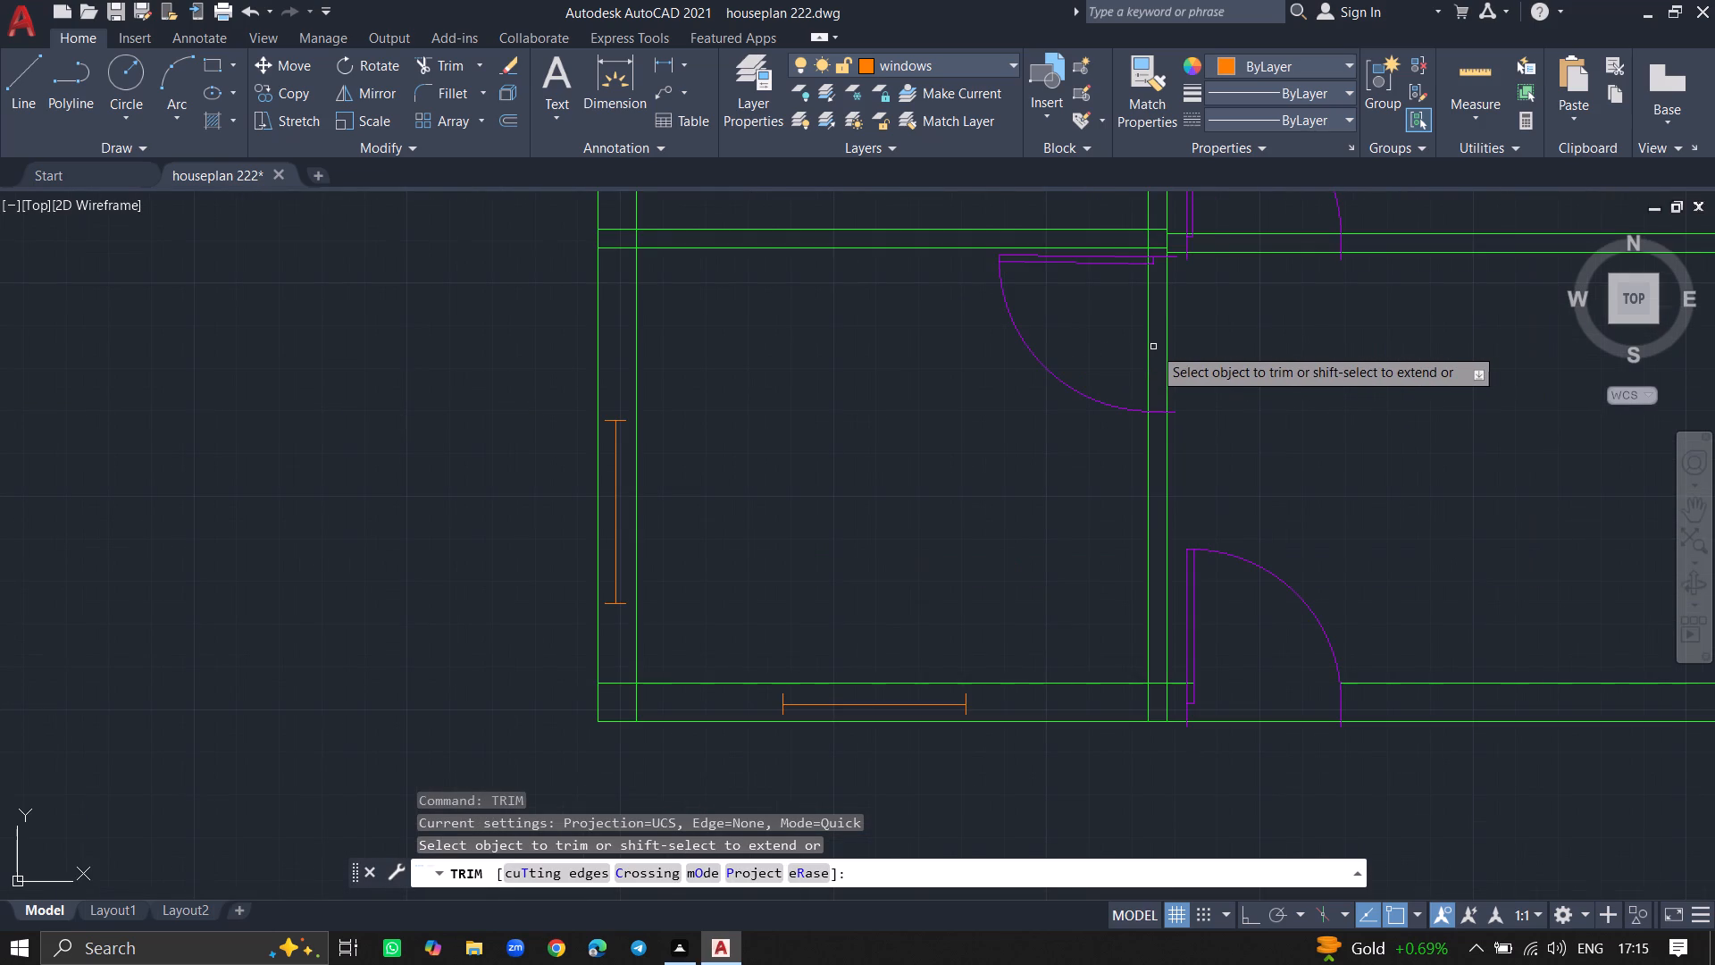
click(1147, 343)
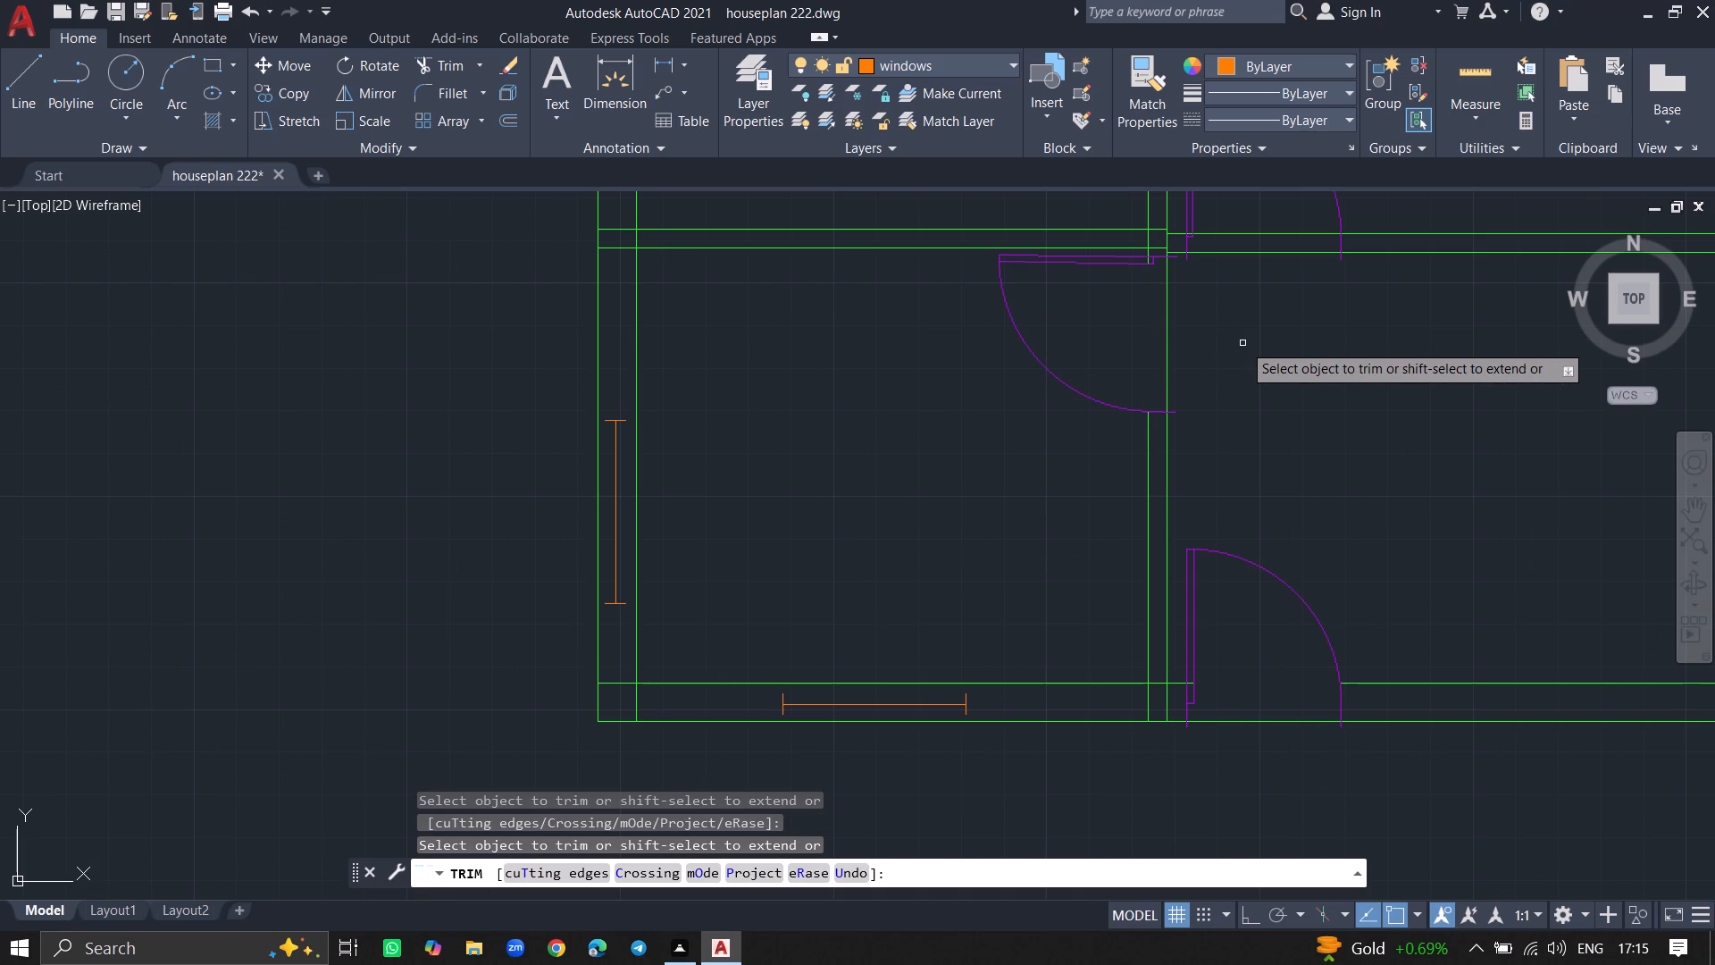
ctrl+scroll(1242, 343, down, 1)
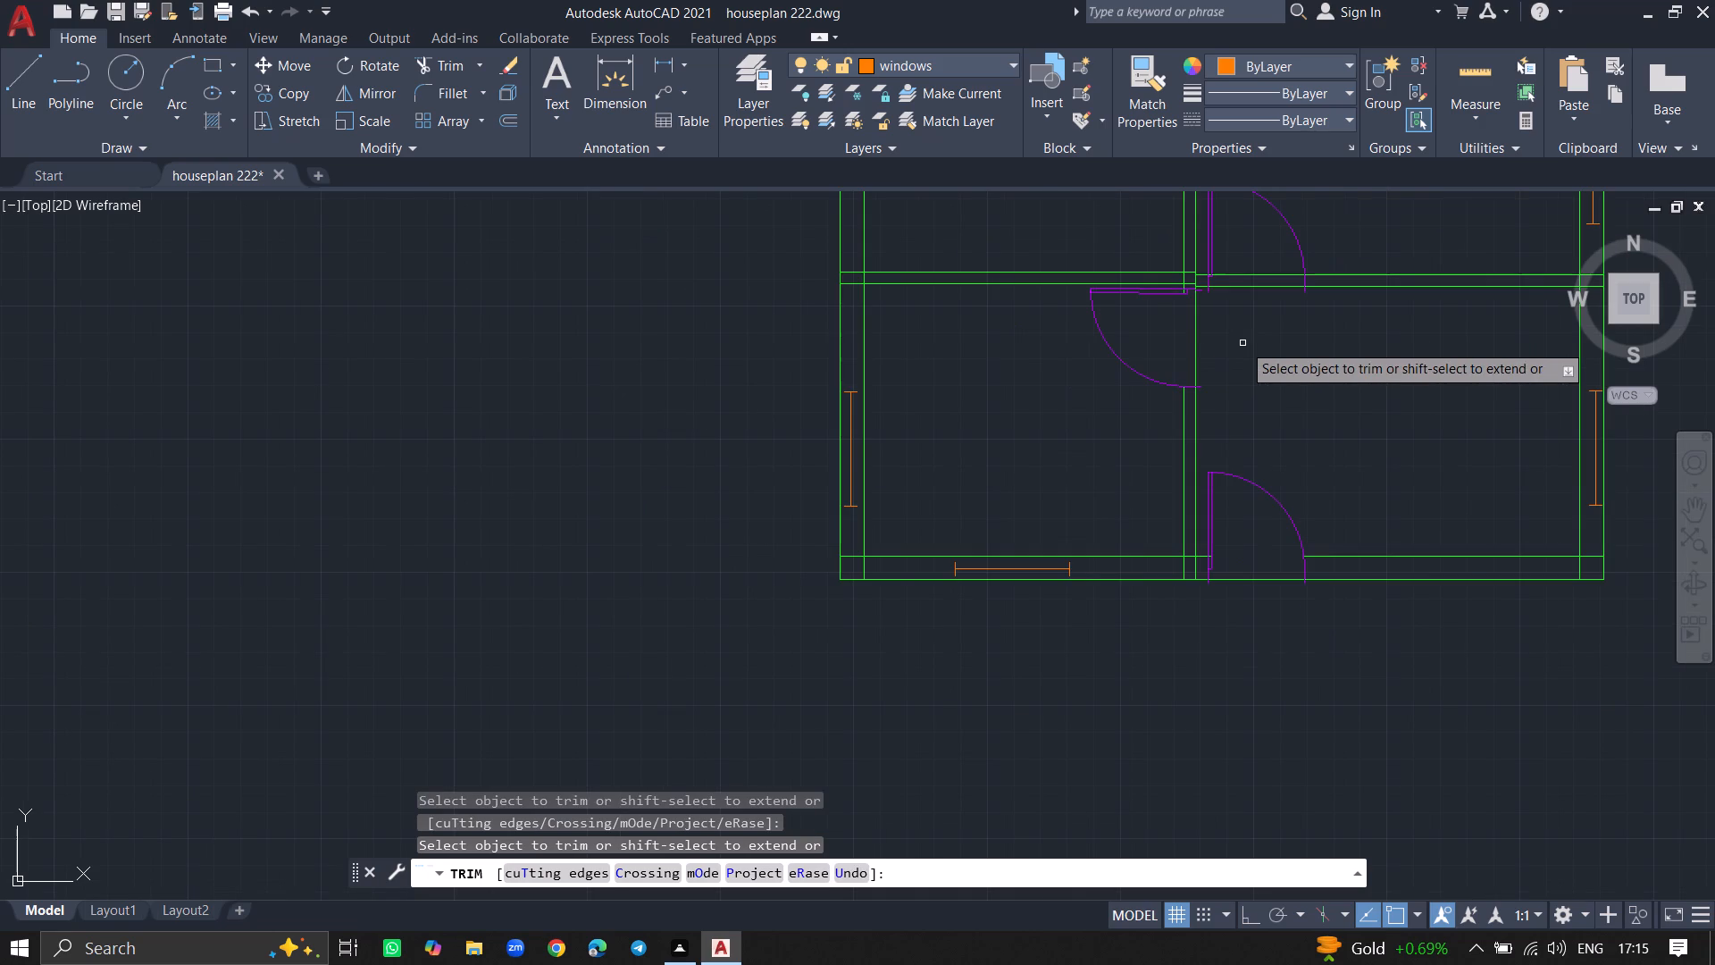
key(Escape)
Trim the upper line of the wall north of the entrance room across its door opening.
text(trim)
key(Return)
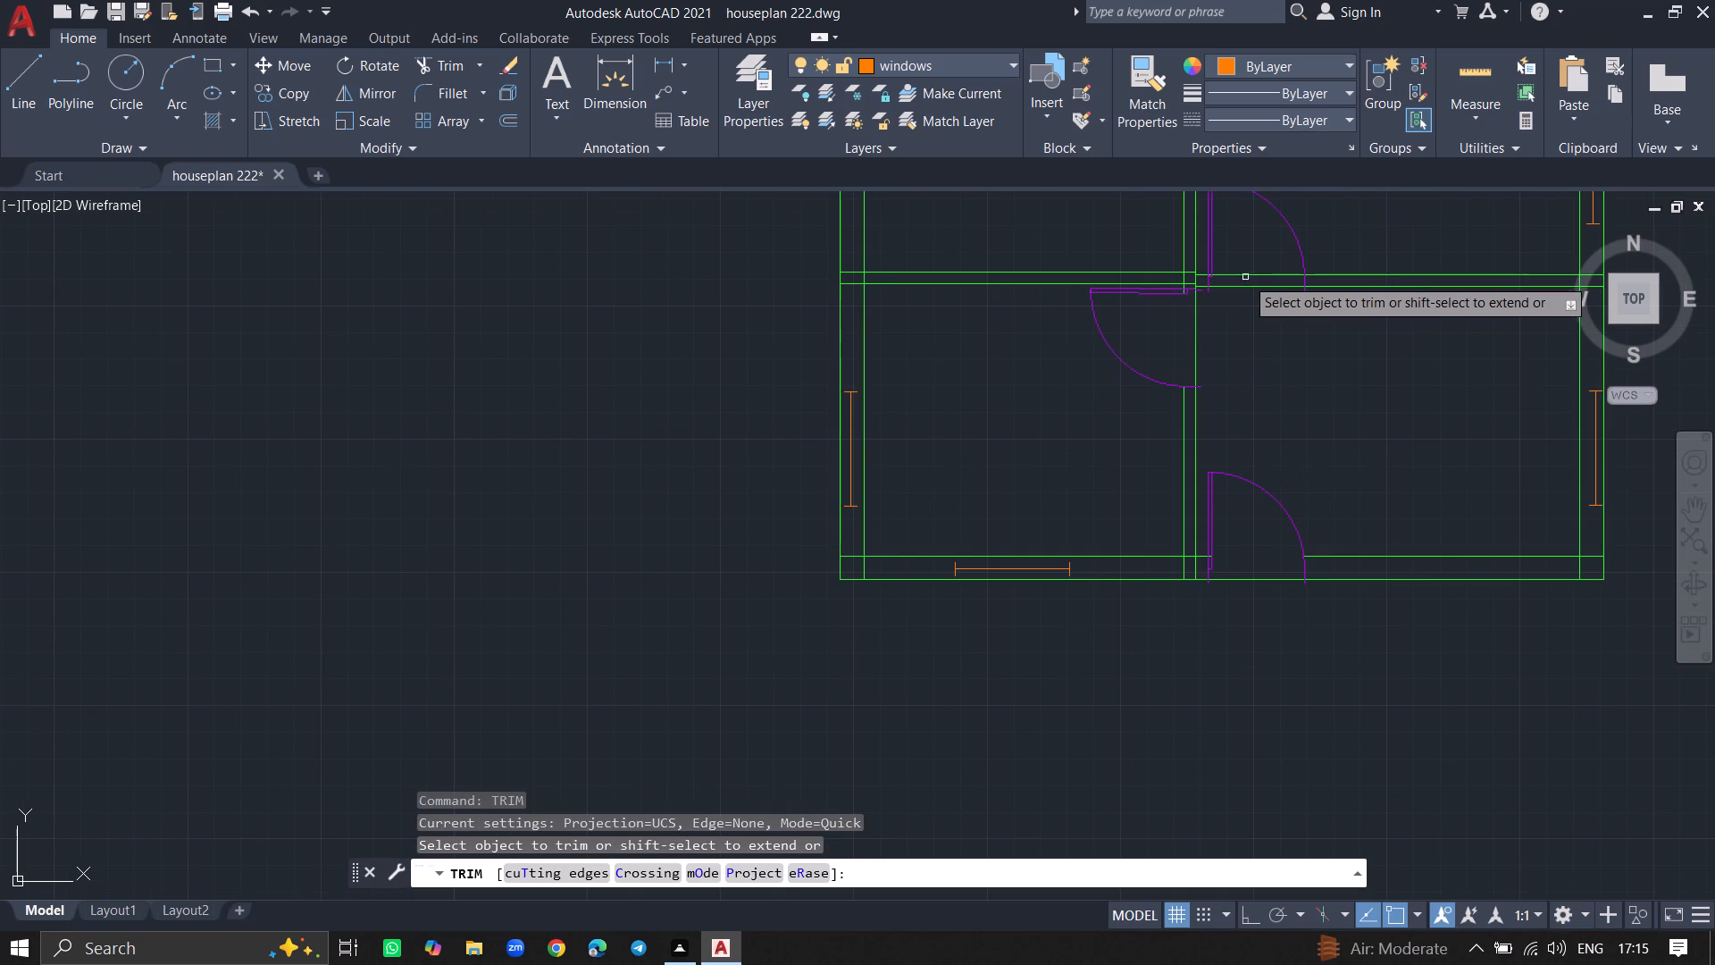
click(1244, 276)
ctrl+scroll(1244, 264, down, 2)
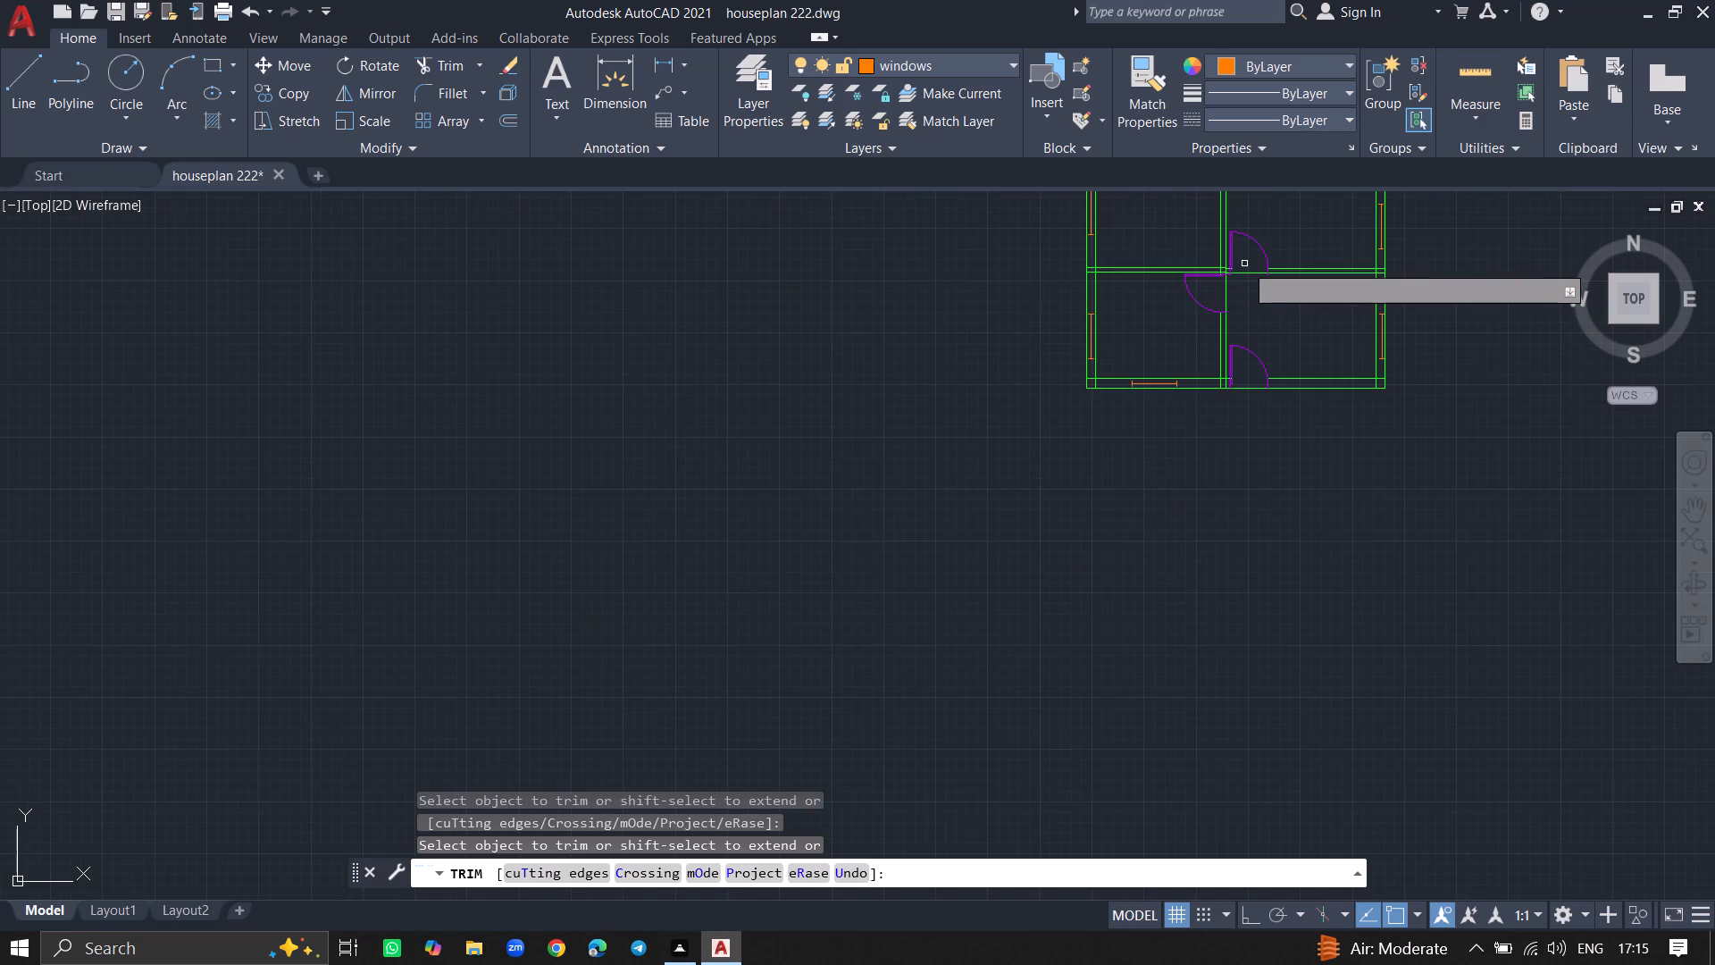
ctrl+scroll(1246, 251, down, 2)
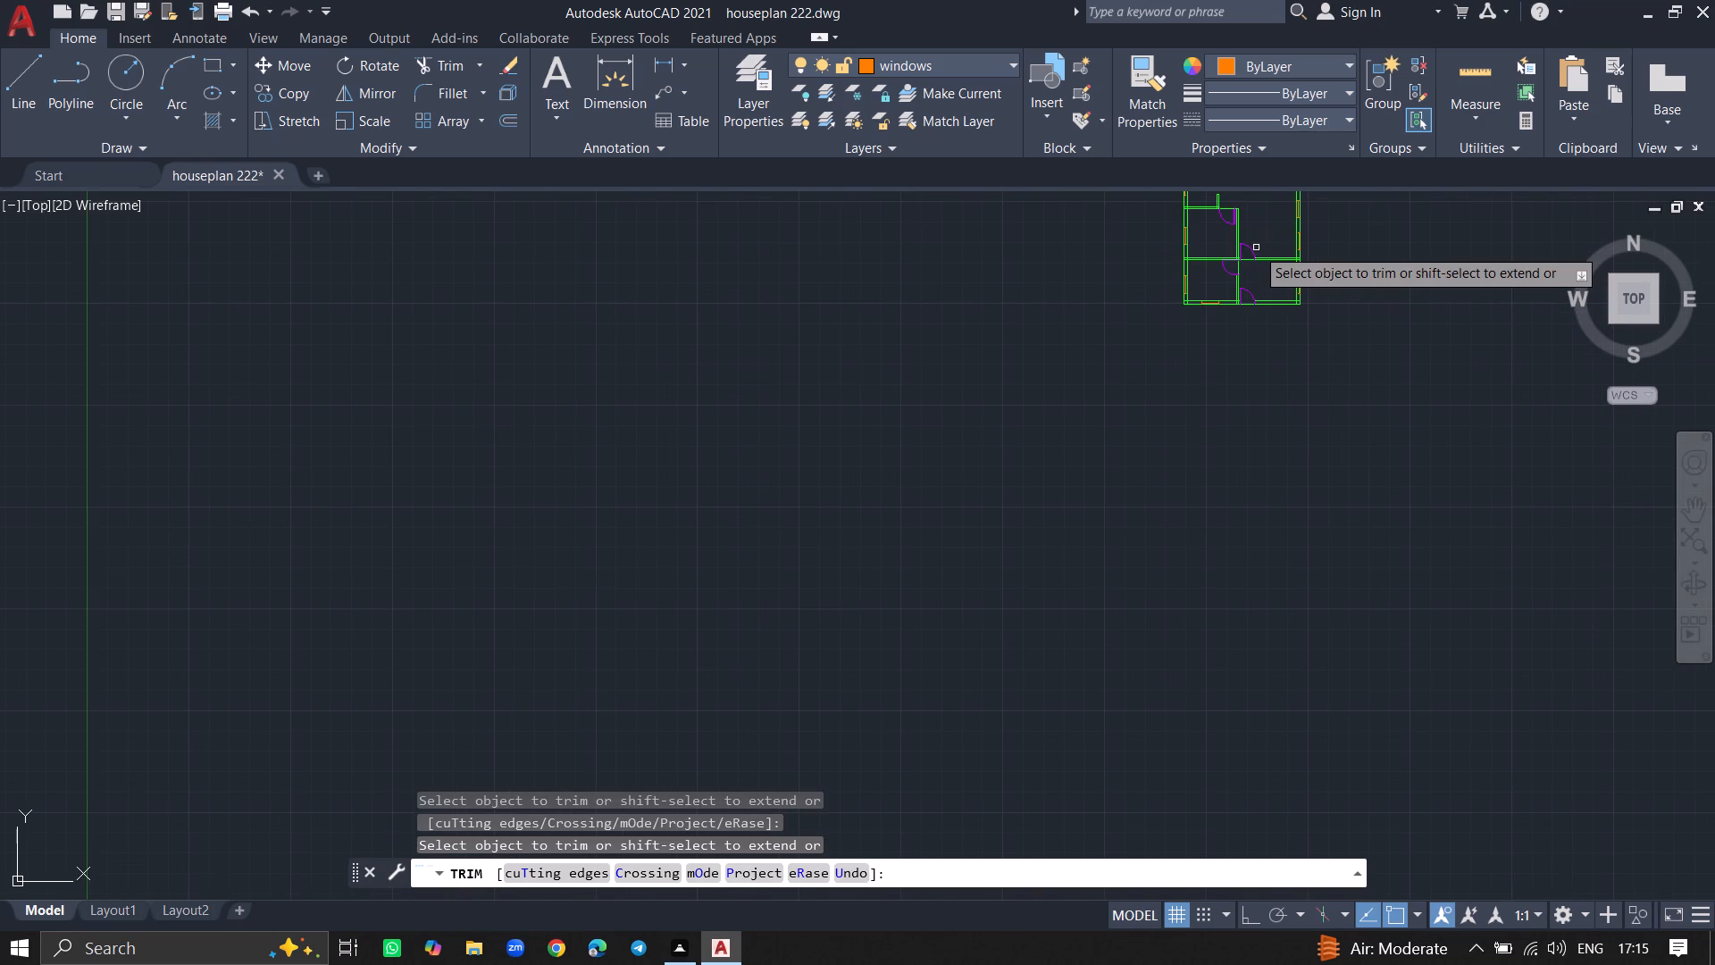
key(Return)
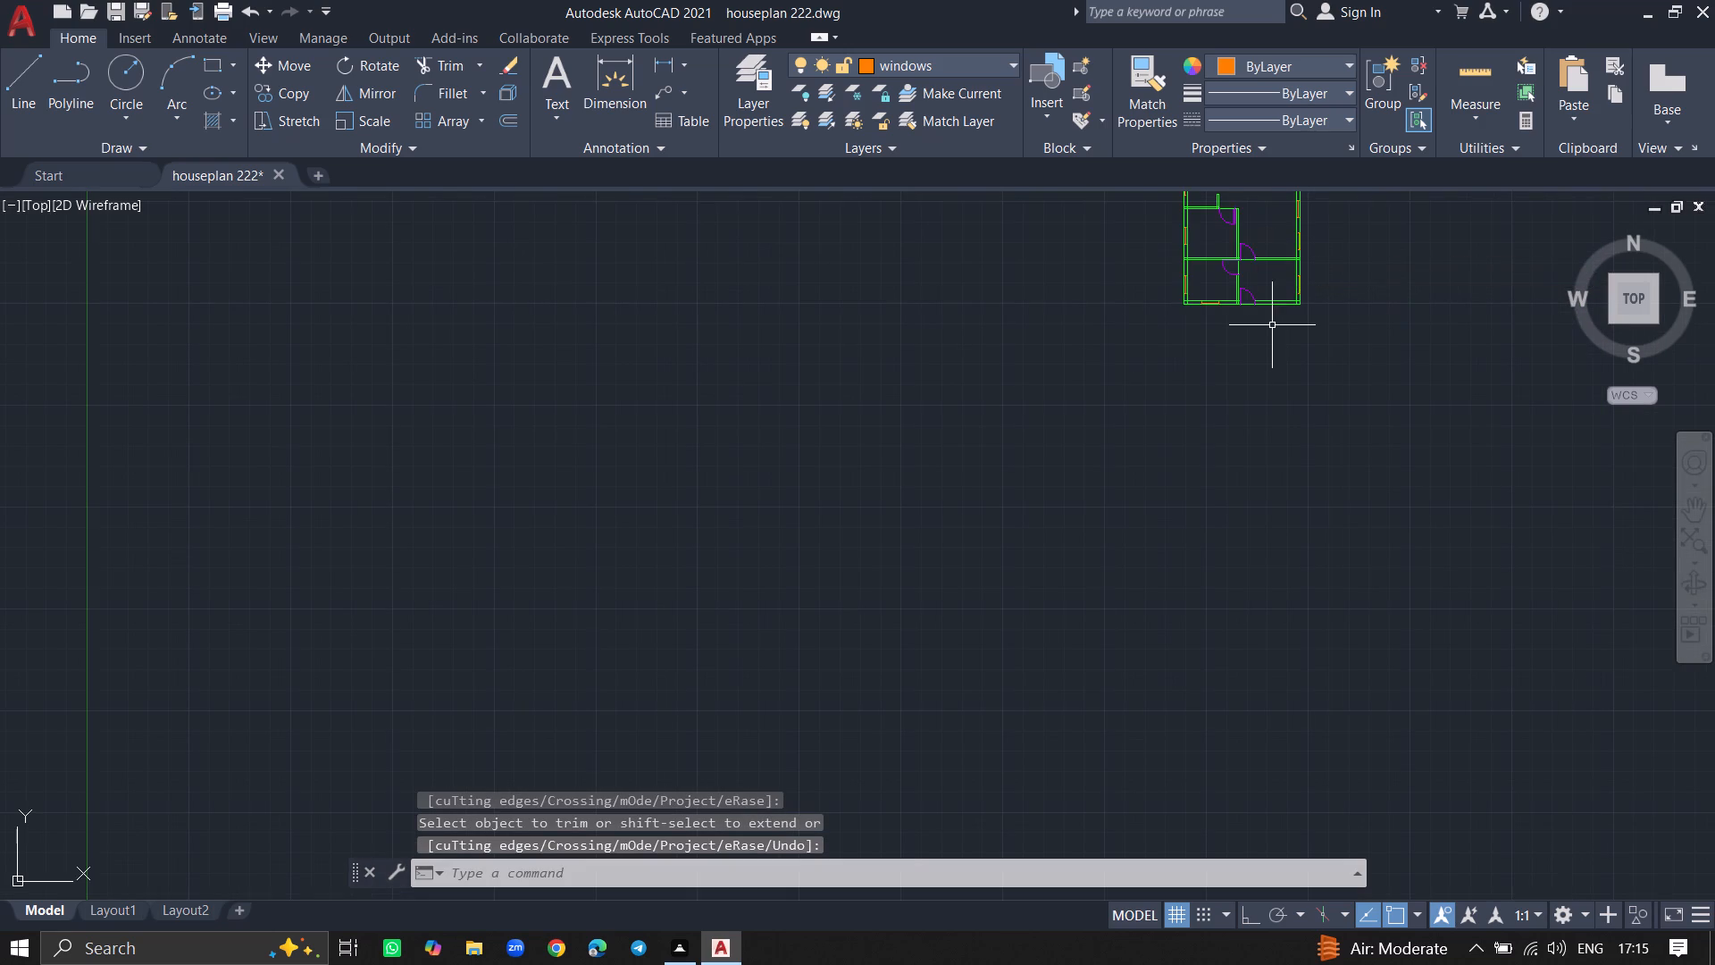
Trim the east line of the small east room's west wall across its door opening.
ctrl+scroll(1272, 325, down, 1)
ctrl+scroll(1254, 239, up, 6)
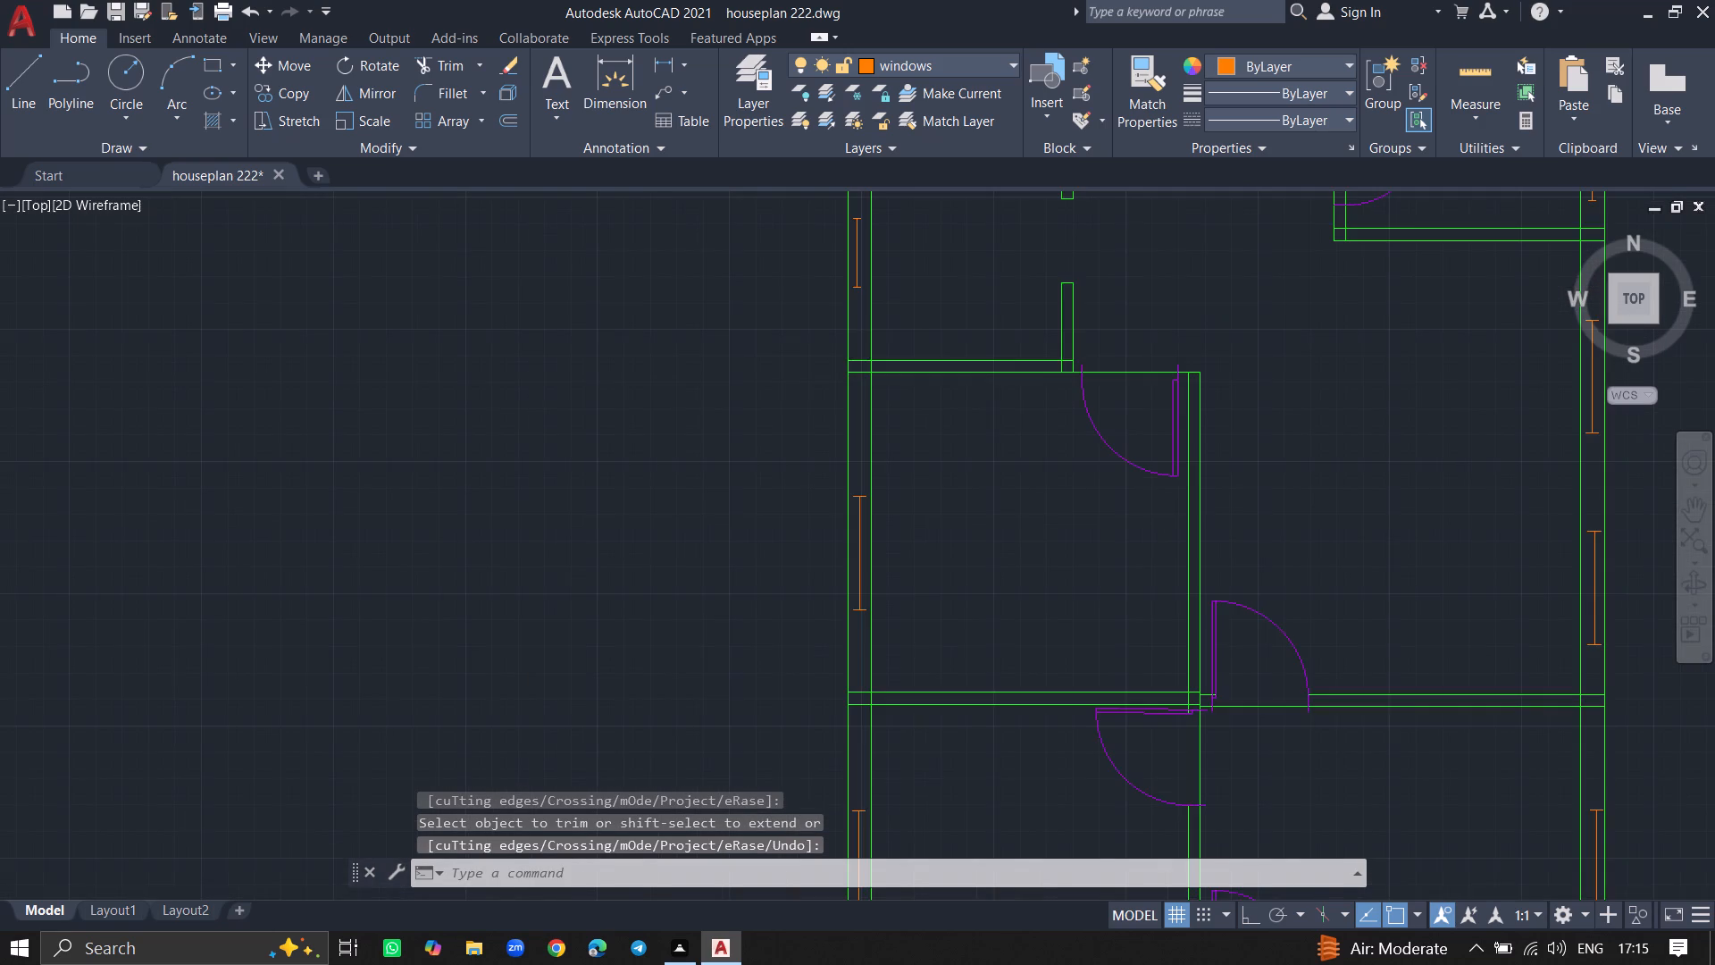
ctrl+scroll(1260, 335, down, 1)
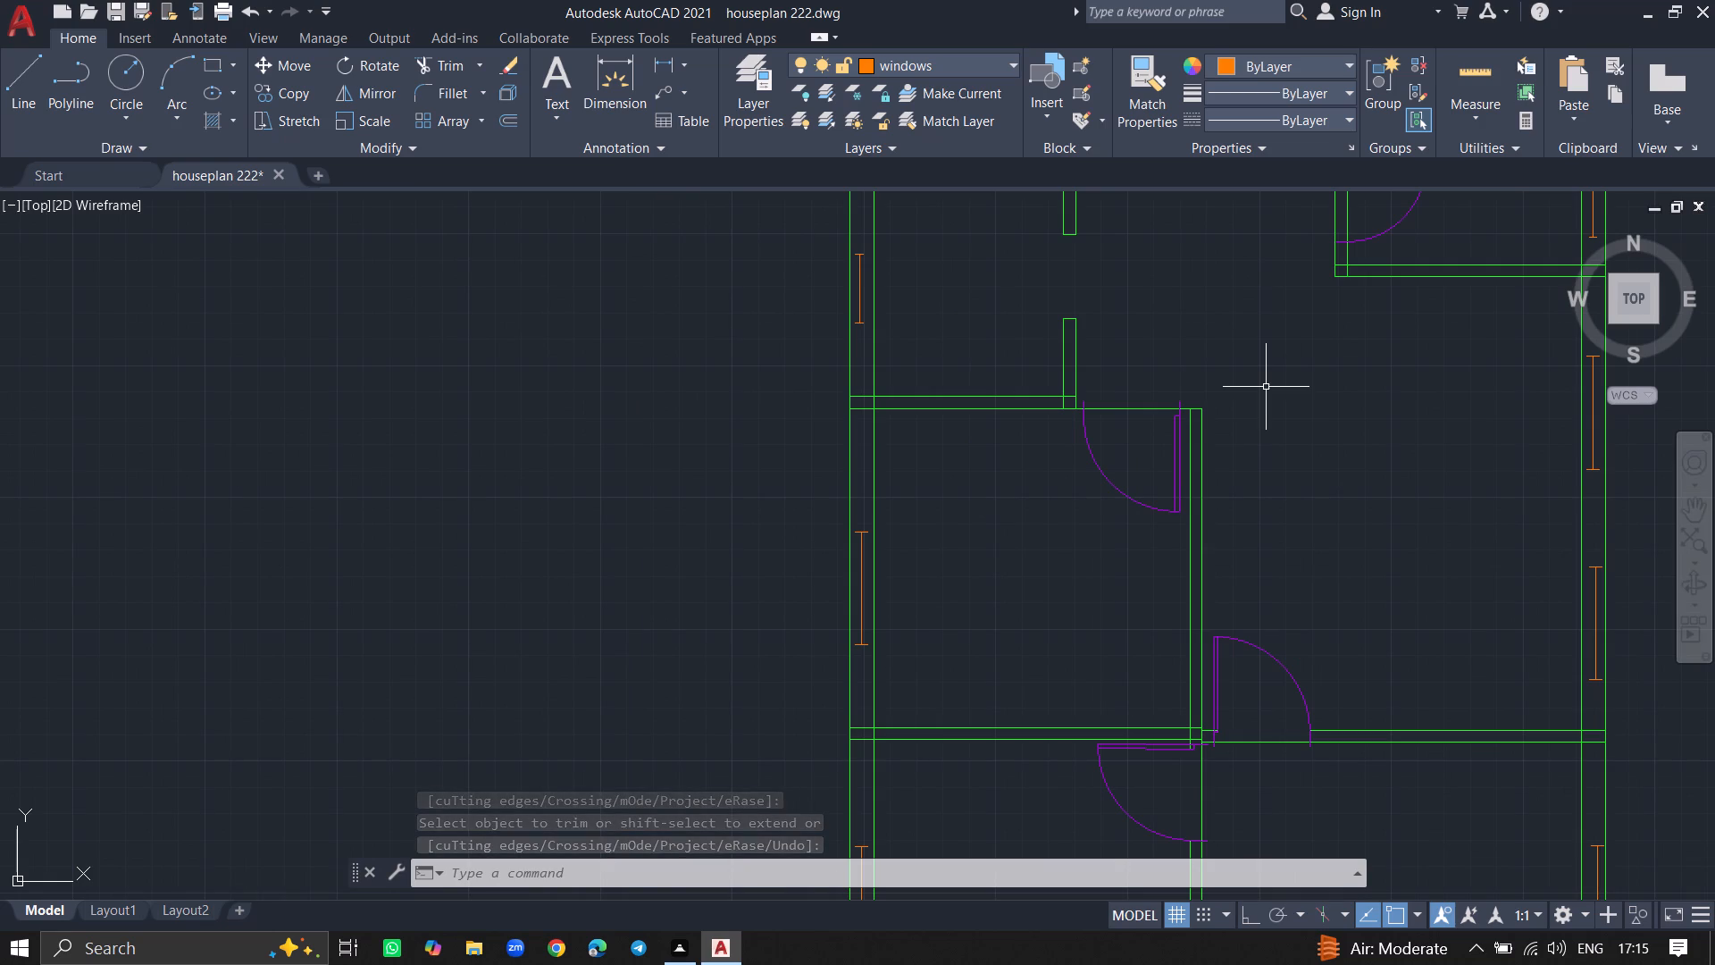
text(trim)
key(Return)
ctrl+scroll(1329, 285, down, 1)
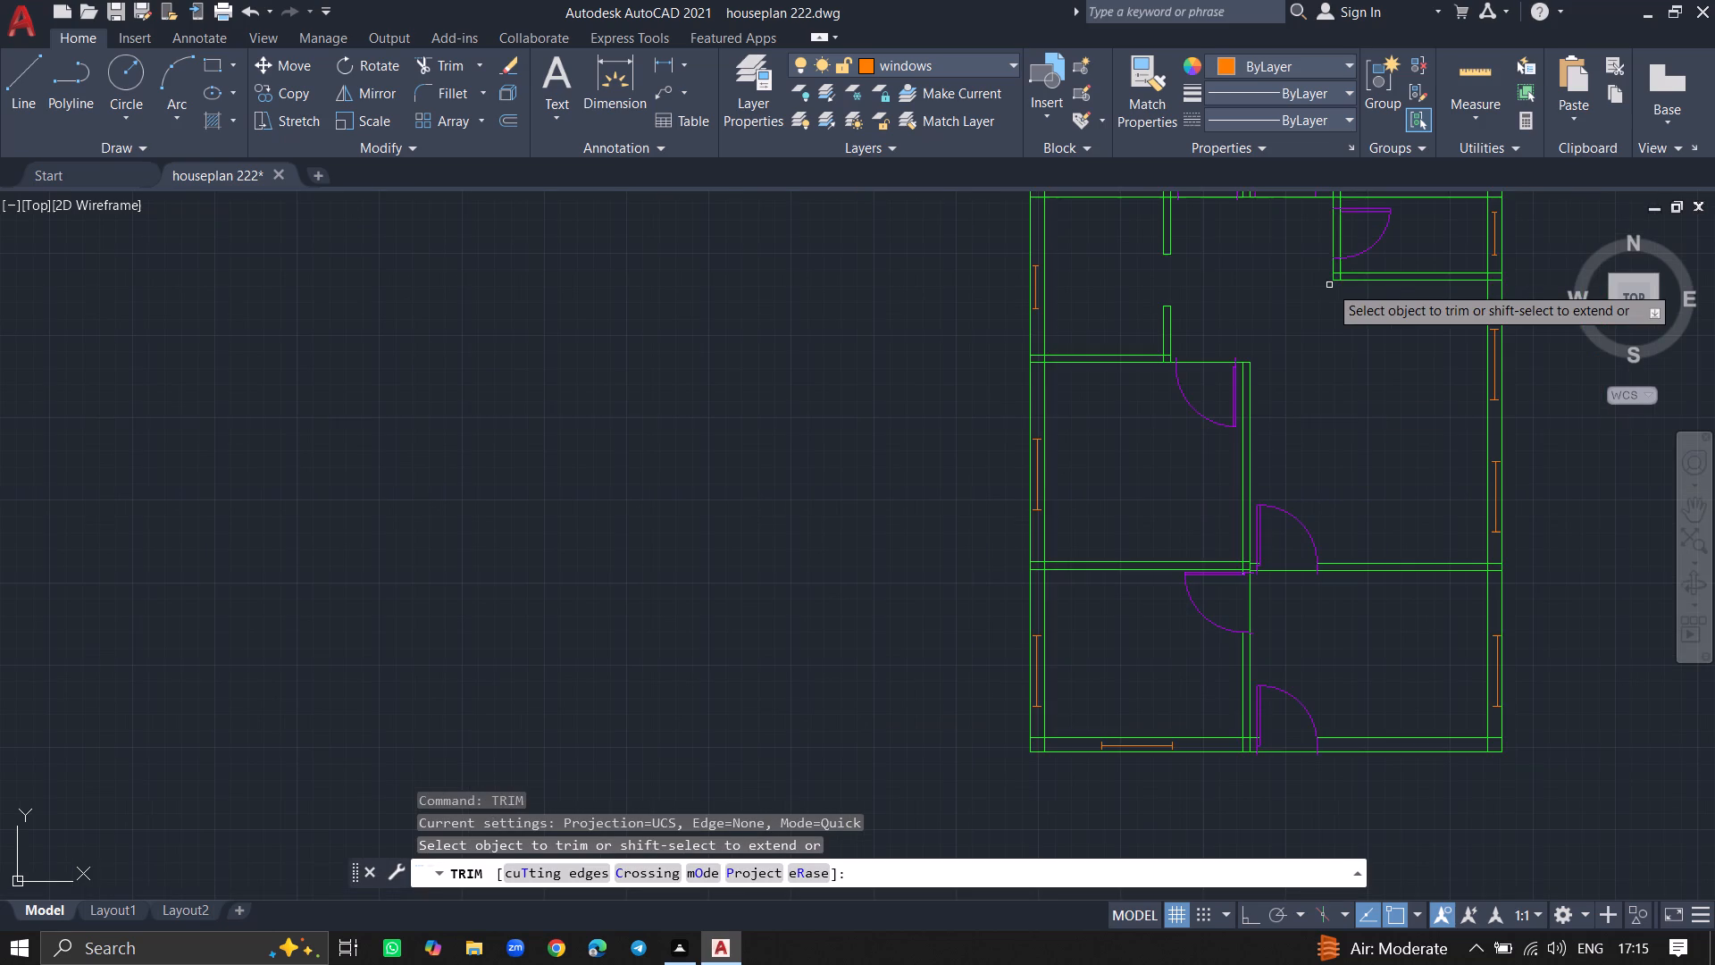
click(1340, 227)
Trim the upper line of the wall south of the two northern rooms across both of their door openings.
ctrl+scroll(1282, 249, down, 1)
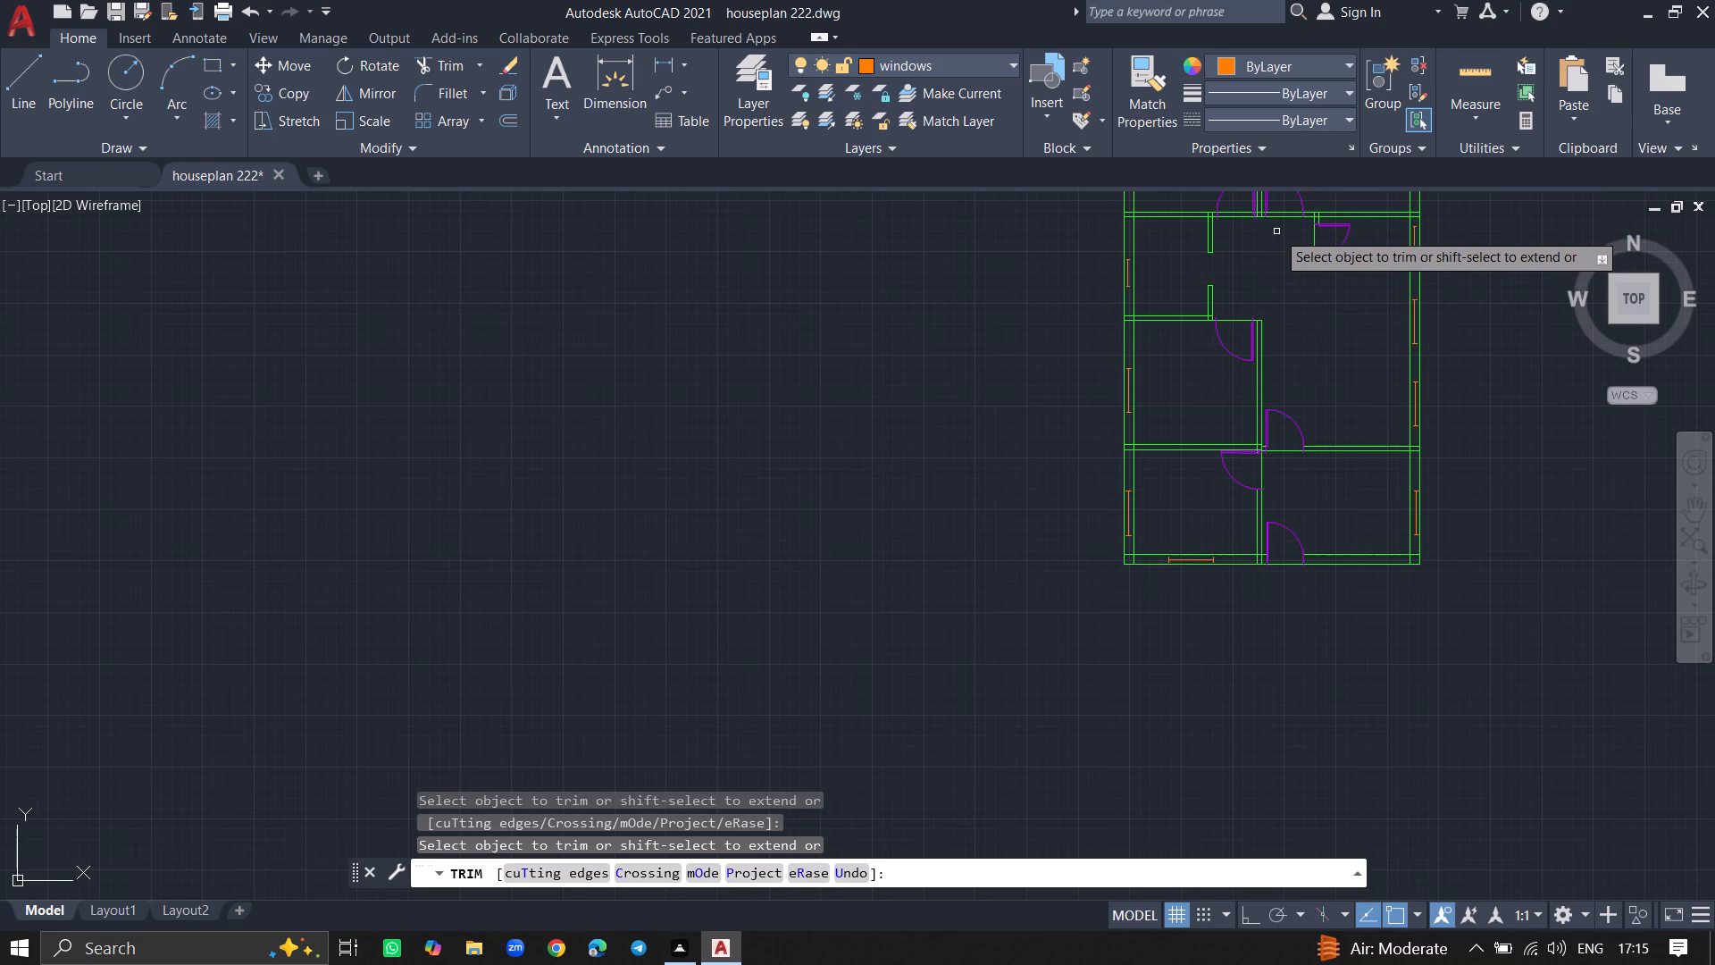
ctrl+scroll(1276, 231, down, 4)
ctrl+scroll(1274, 198, up, 6)
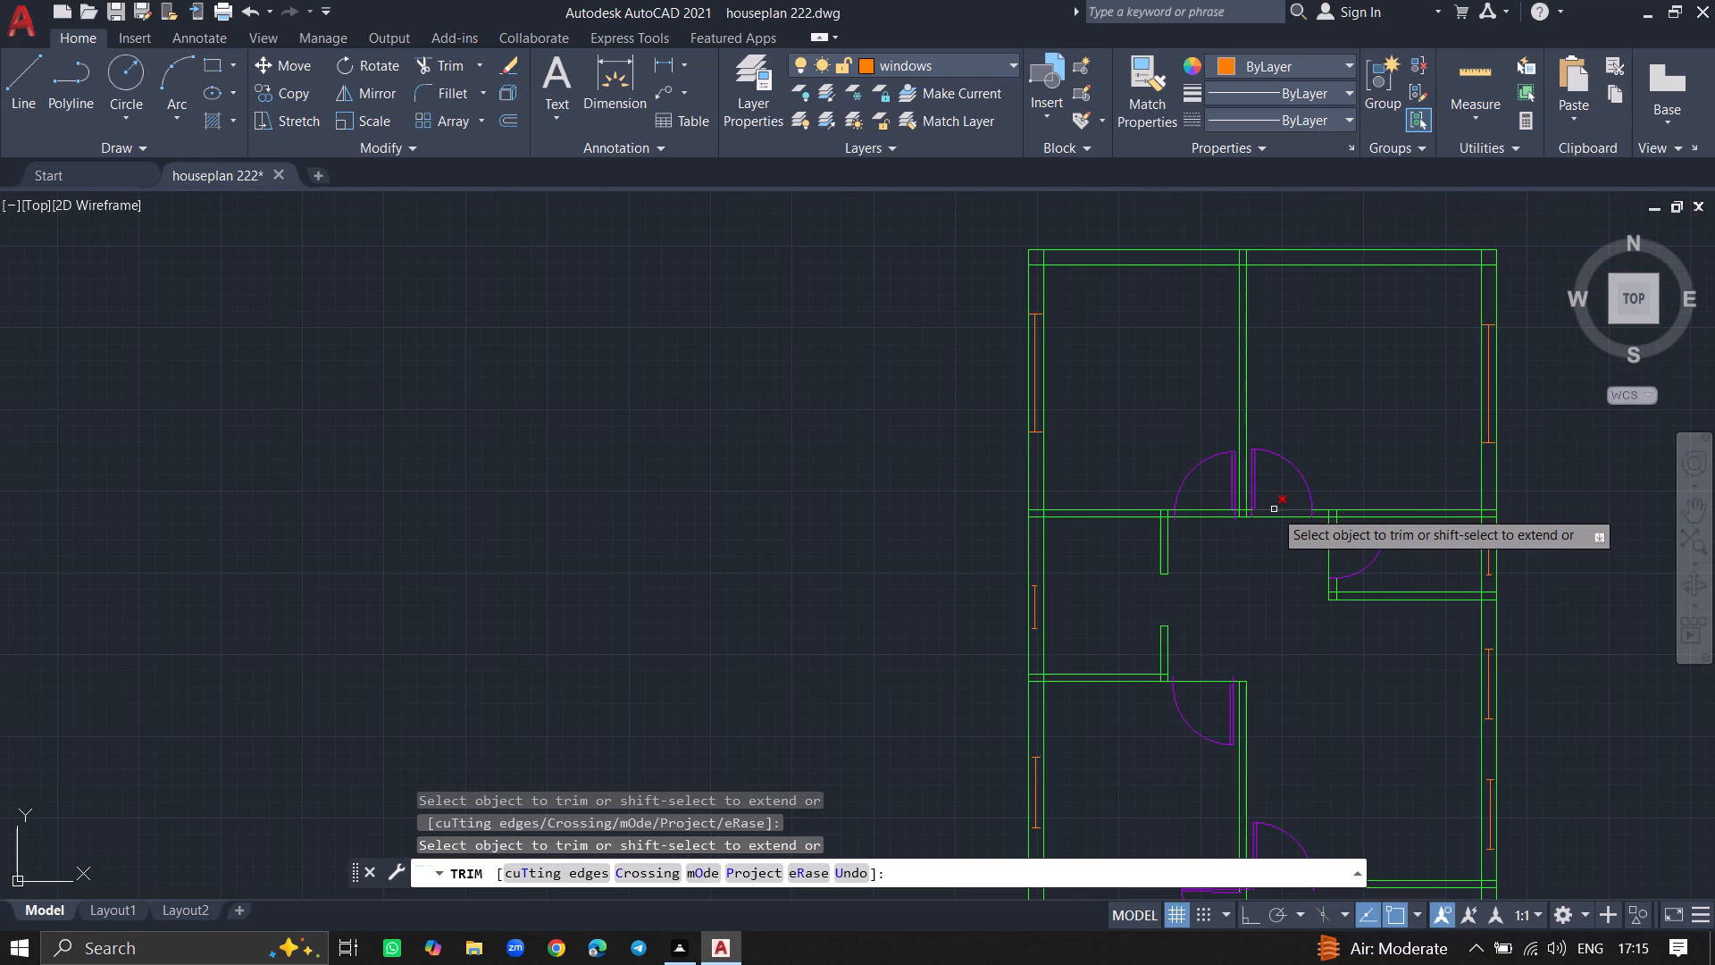
click(1274, 509)
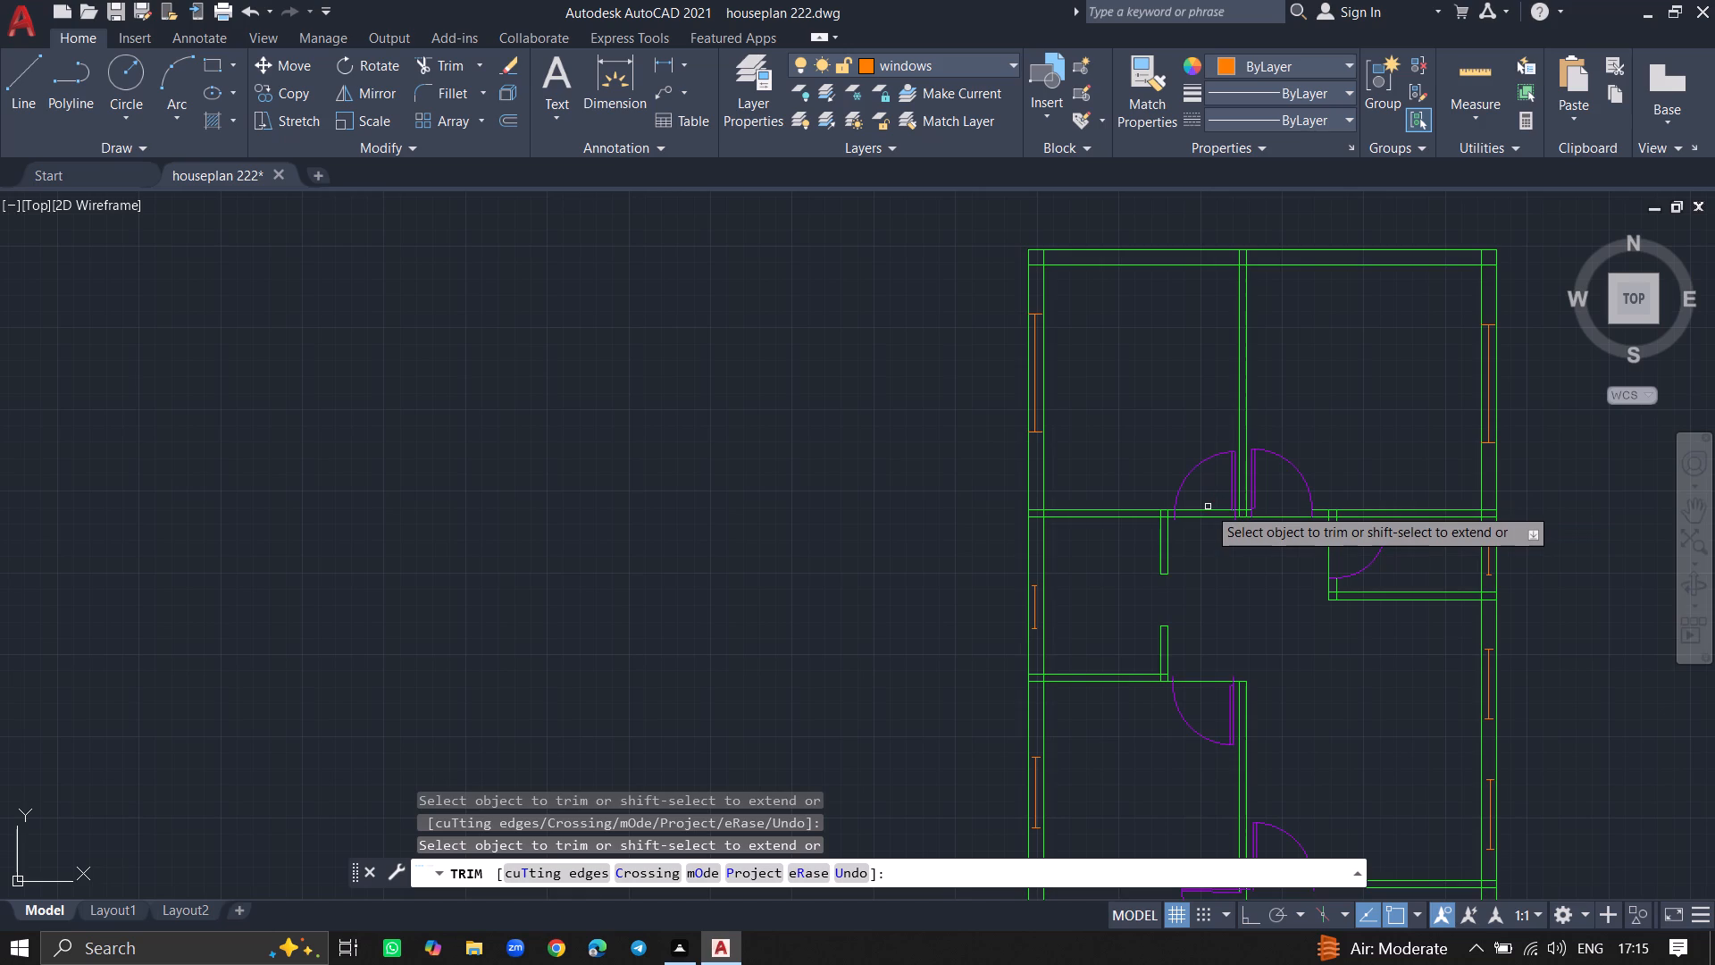
ctrl+scroll(1208, 507, up, 5)
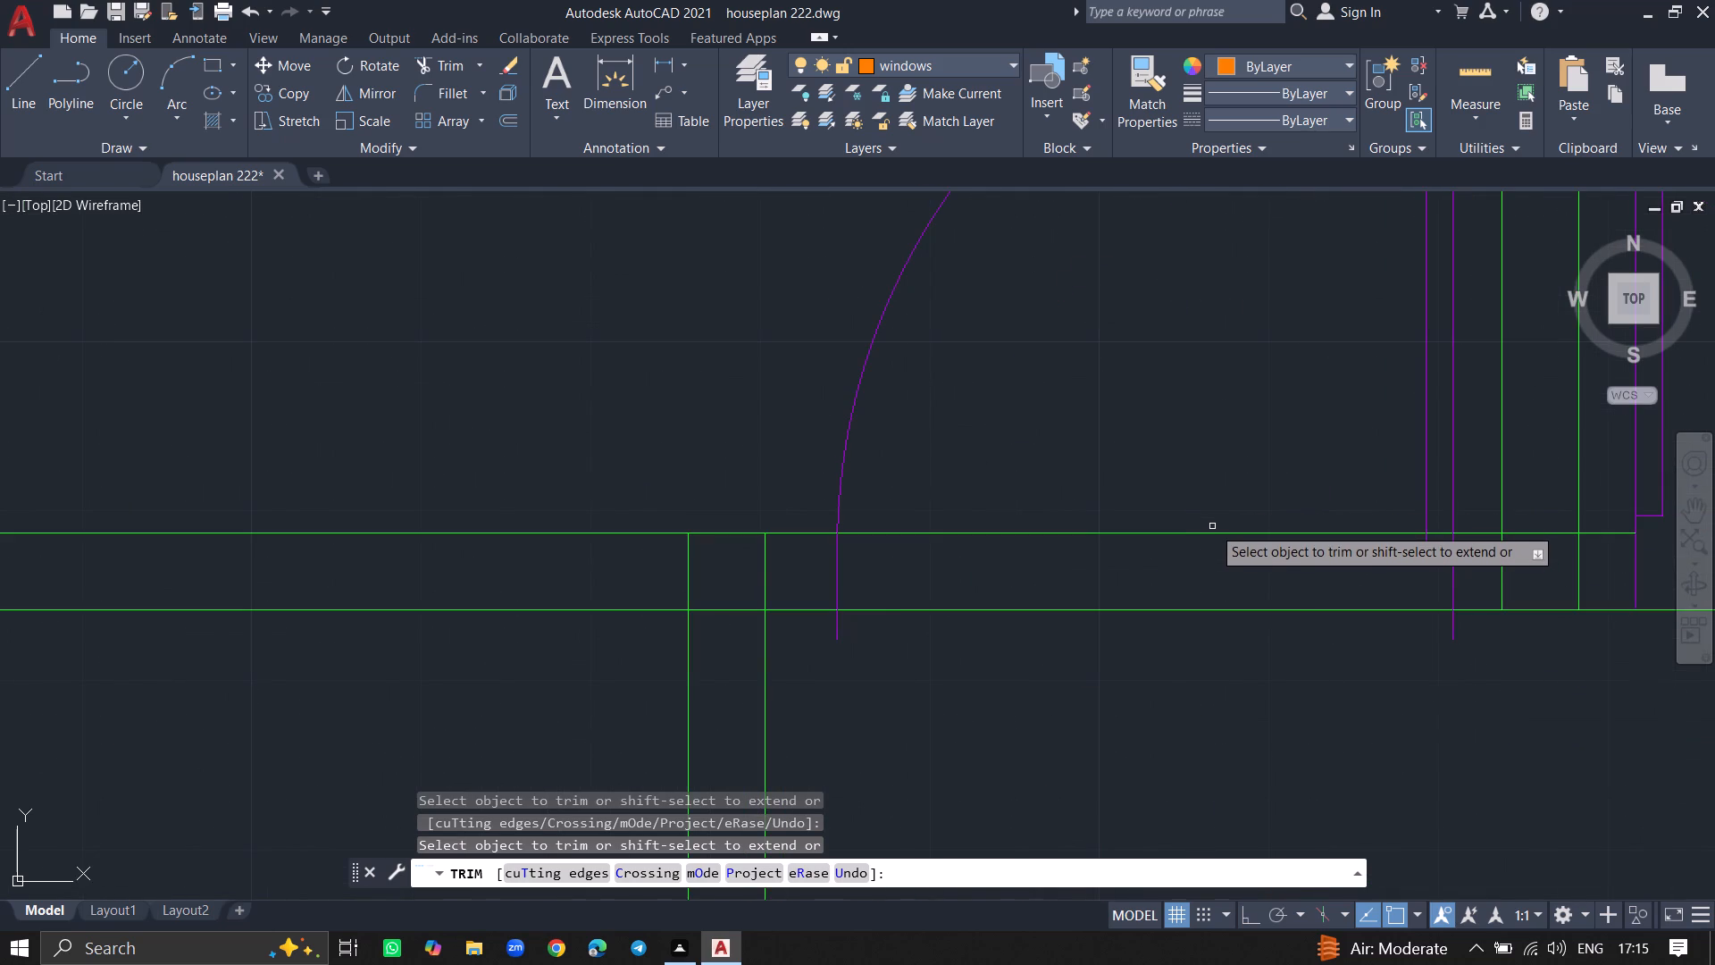
click(1214, 533)
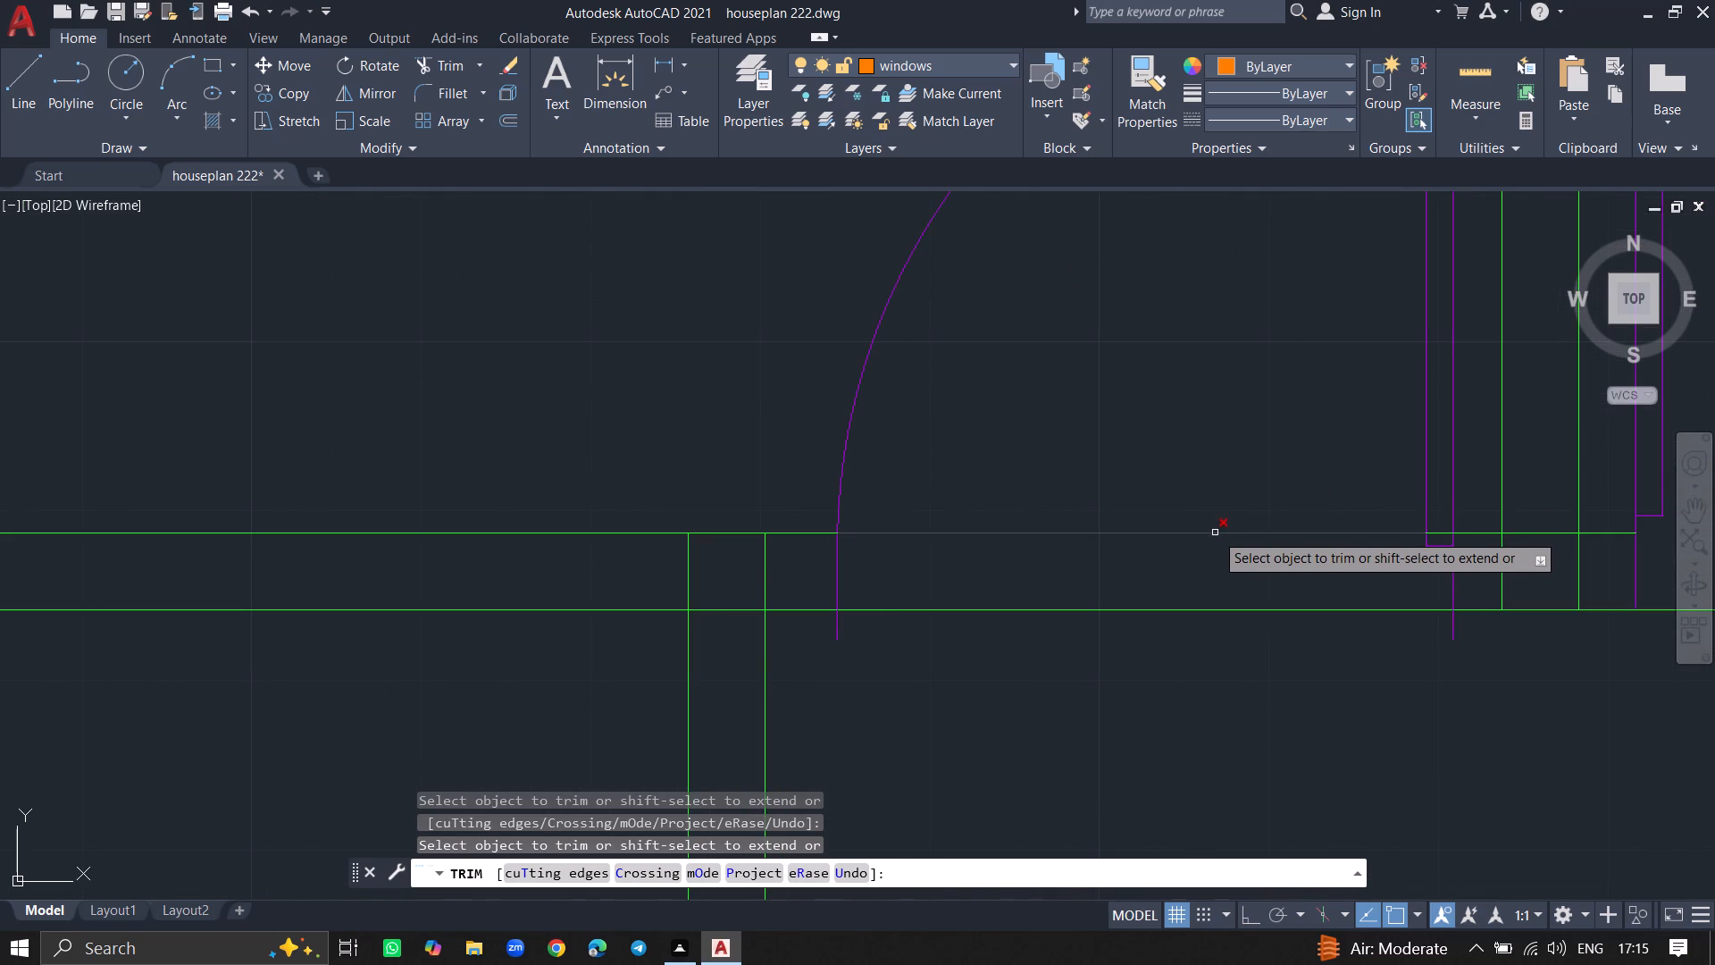
click(1215, 532)
key(Return)
Make staircase the current layer.
ctrl+scroll(1215, 532, down, 5)
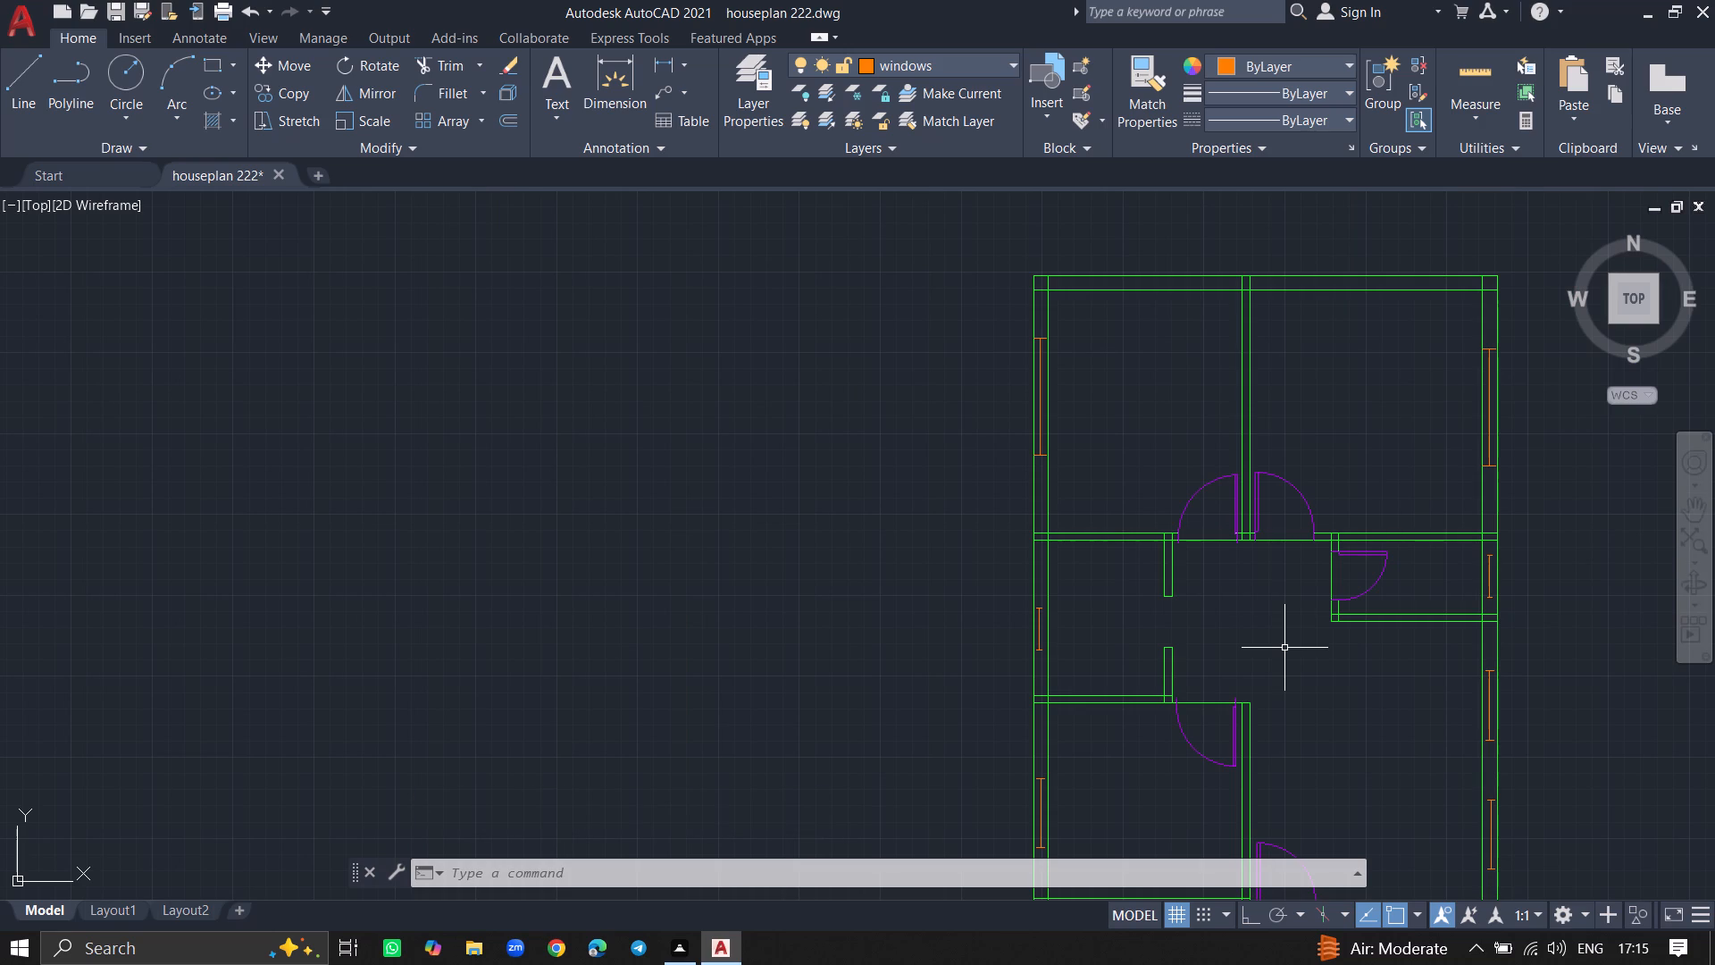
ctrl+scroll(1284, 648, down, 2)
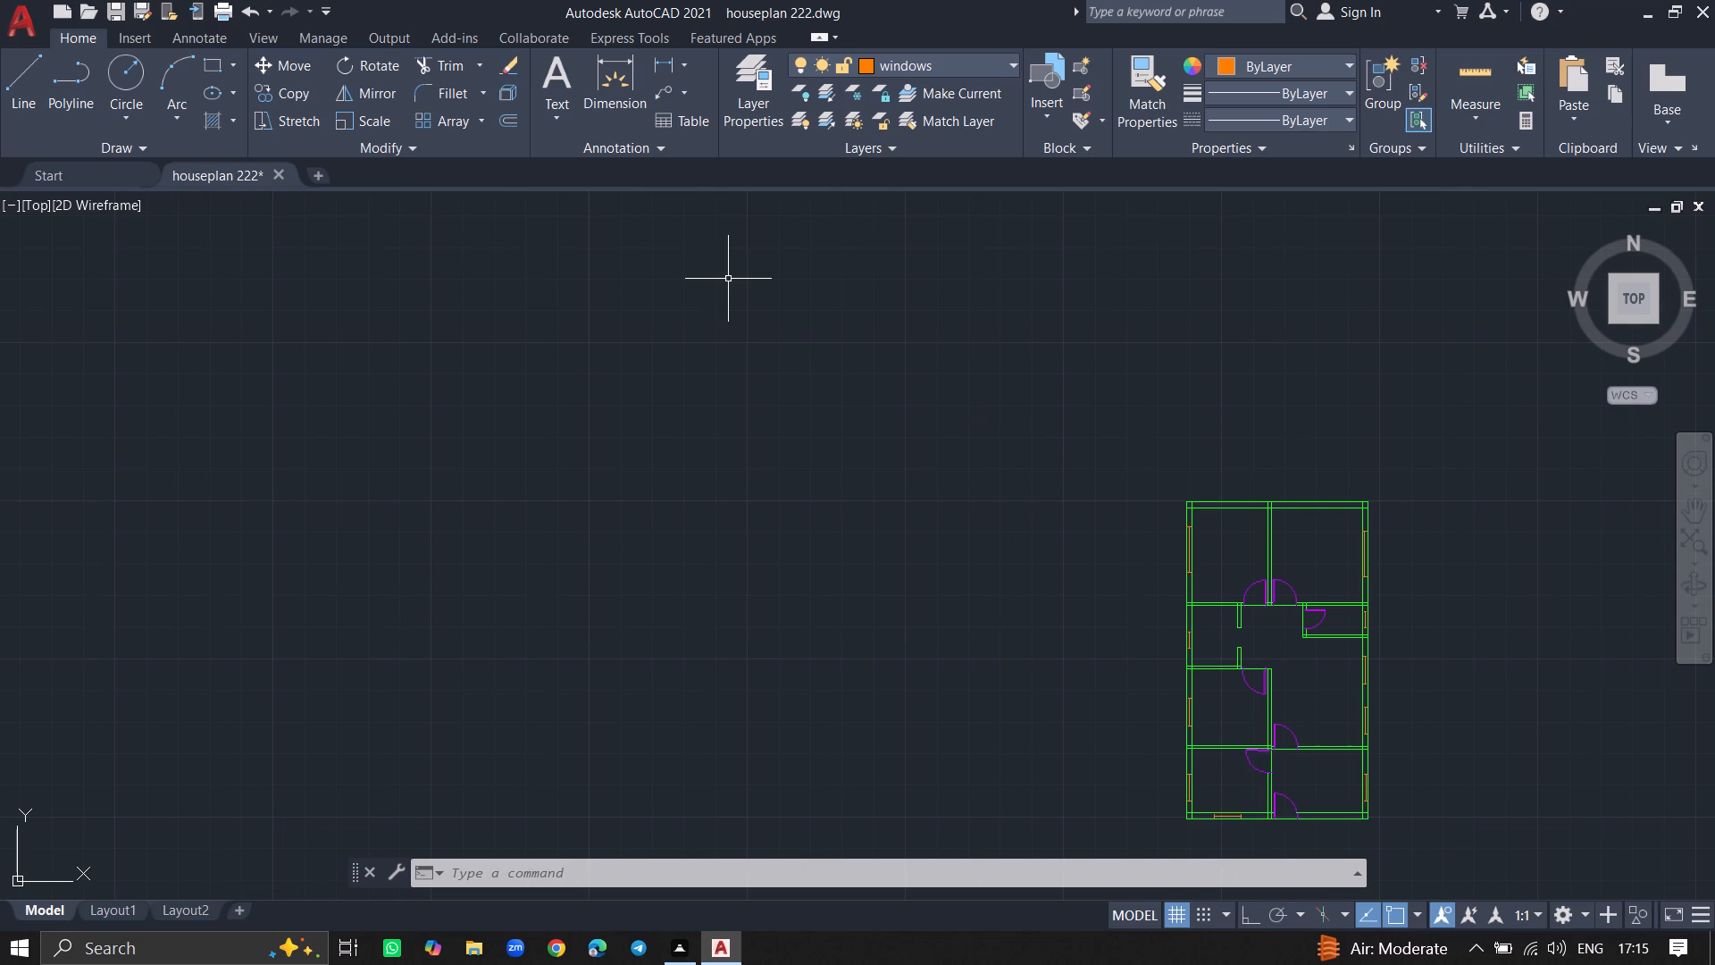
double_click(740, 124)
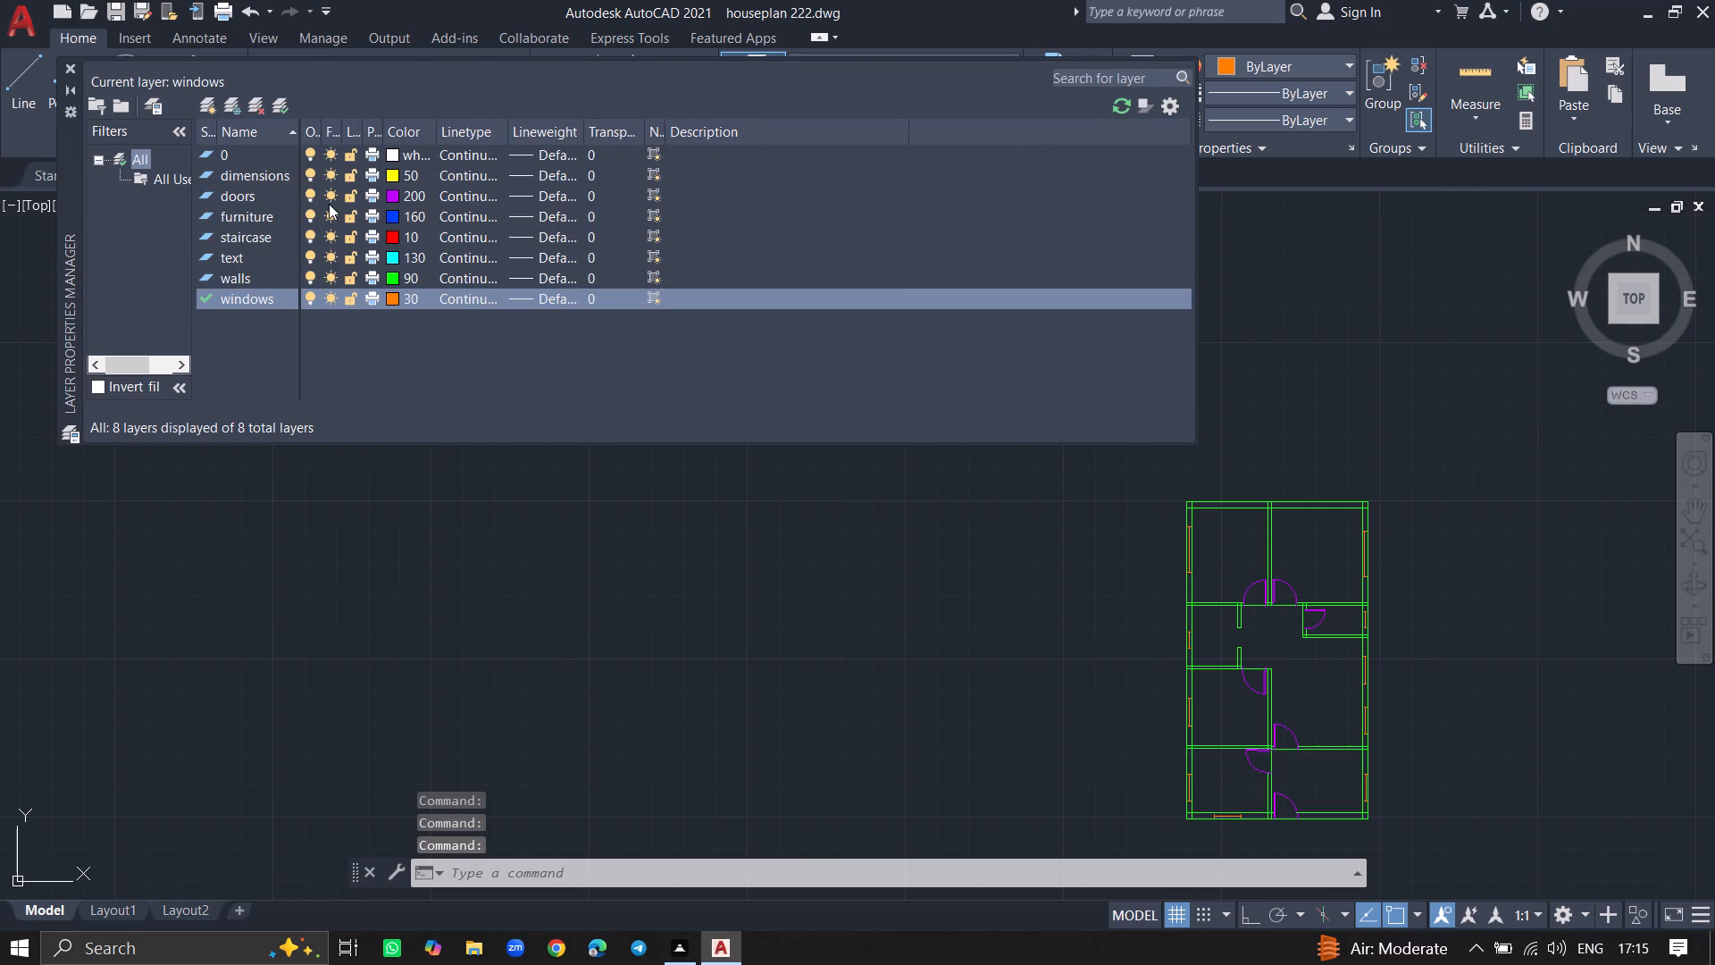
double_click(229, 235)
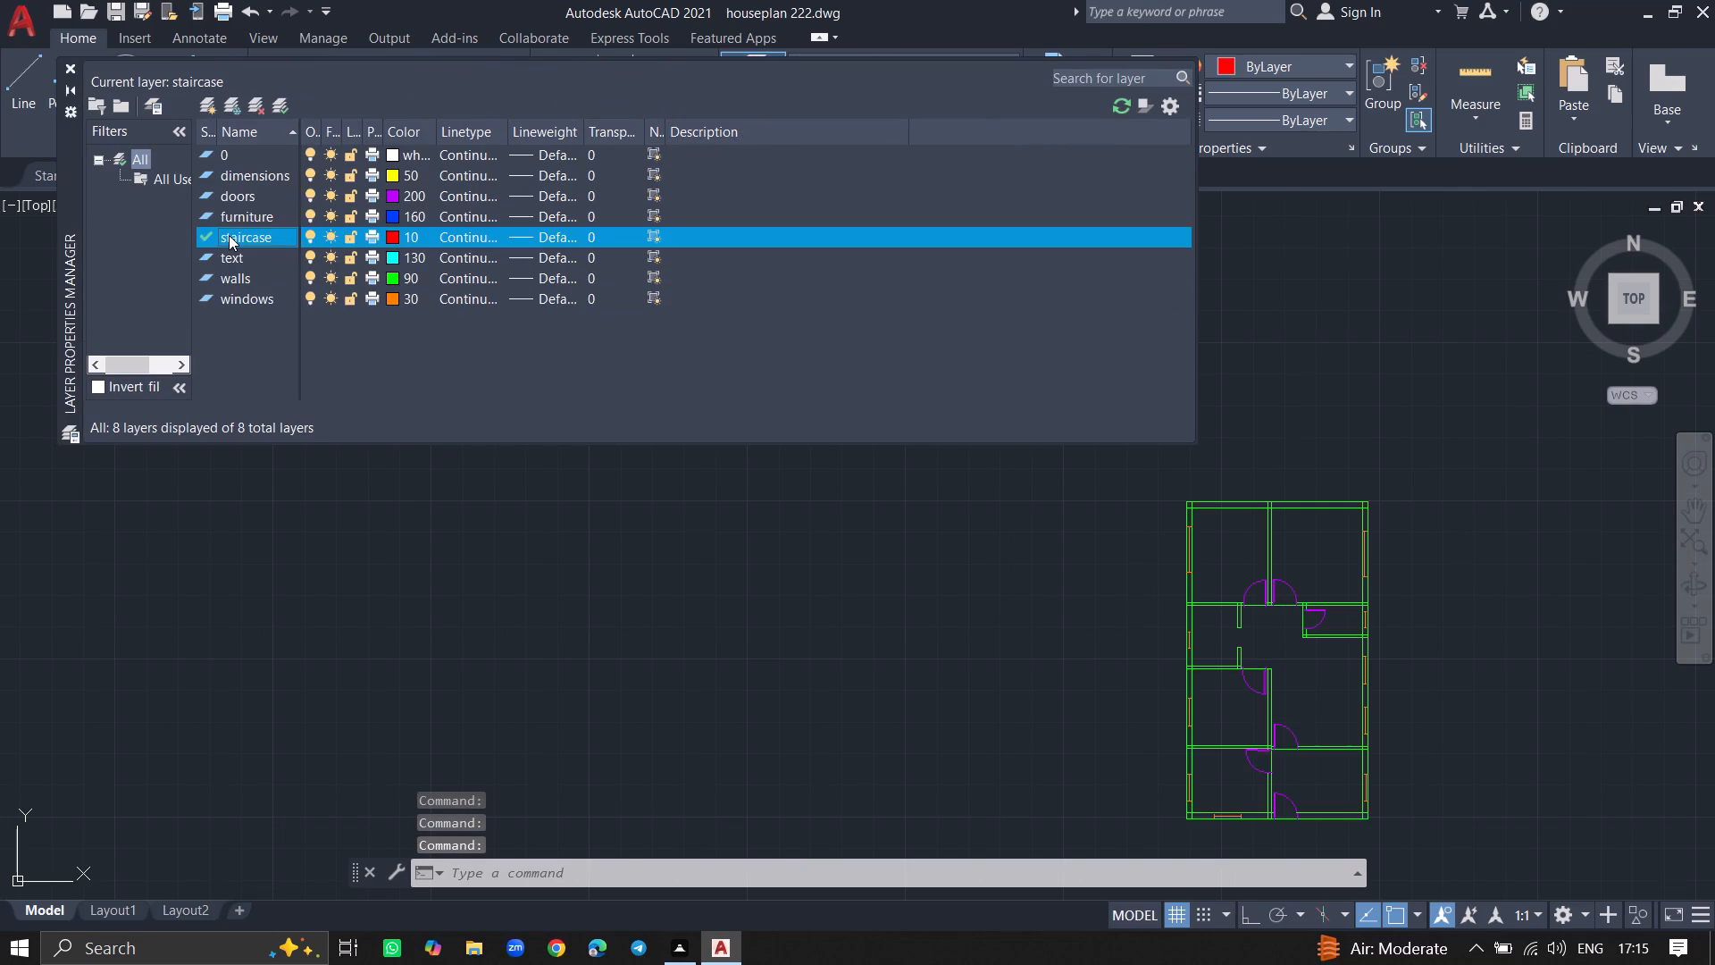
click(64, 62)
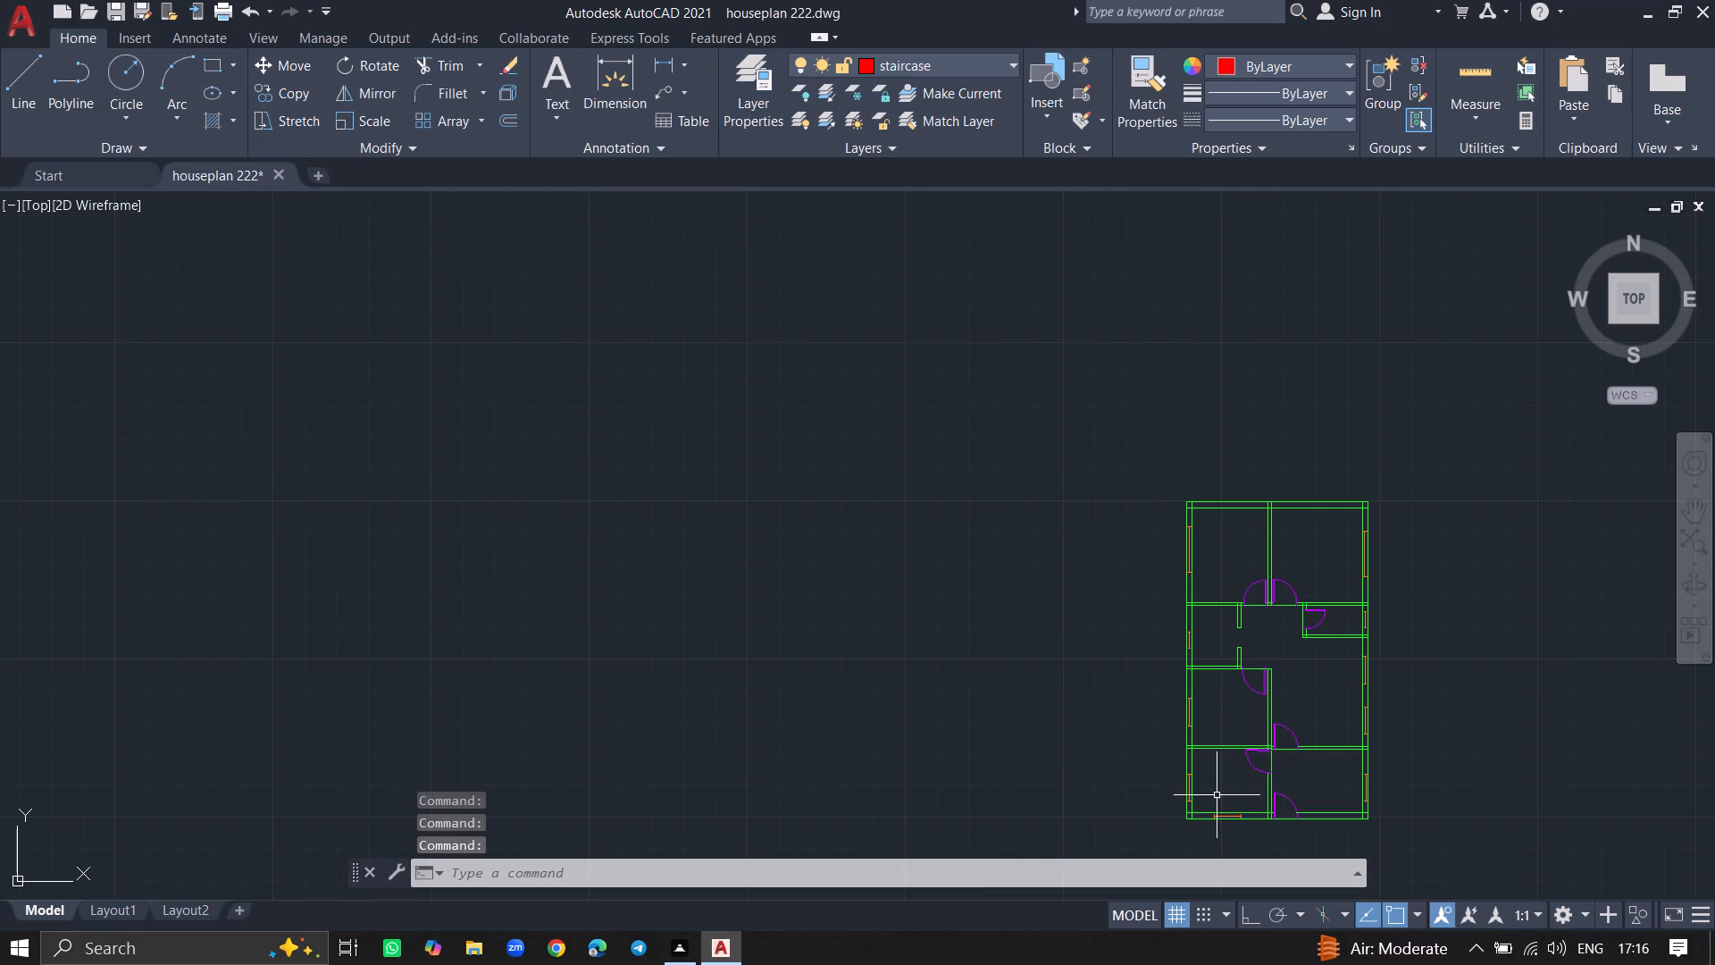
Save the drawing.
key(ctrl+s)
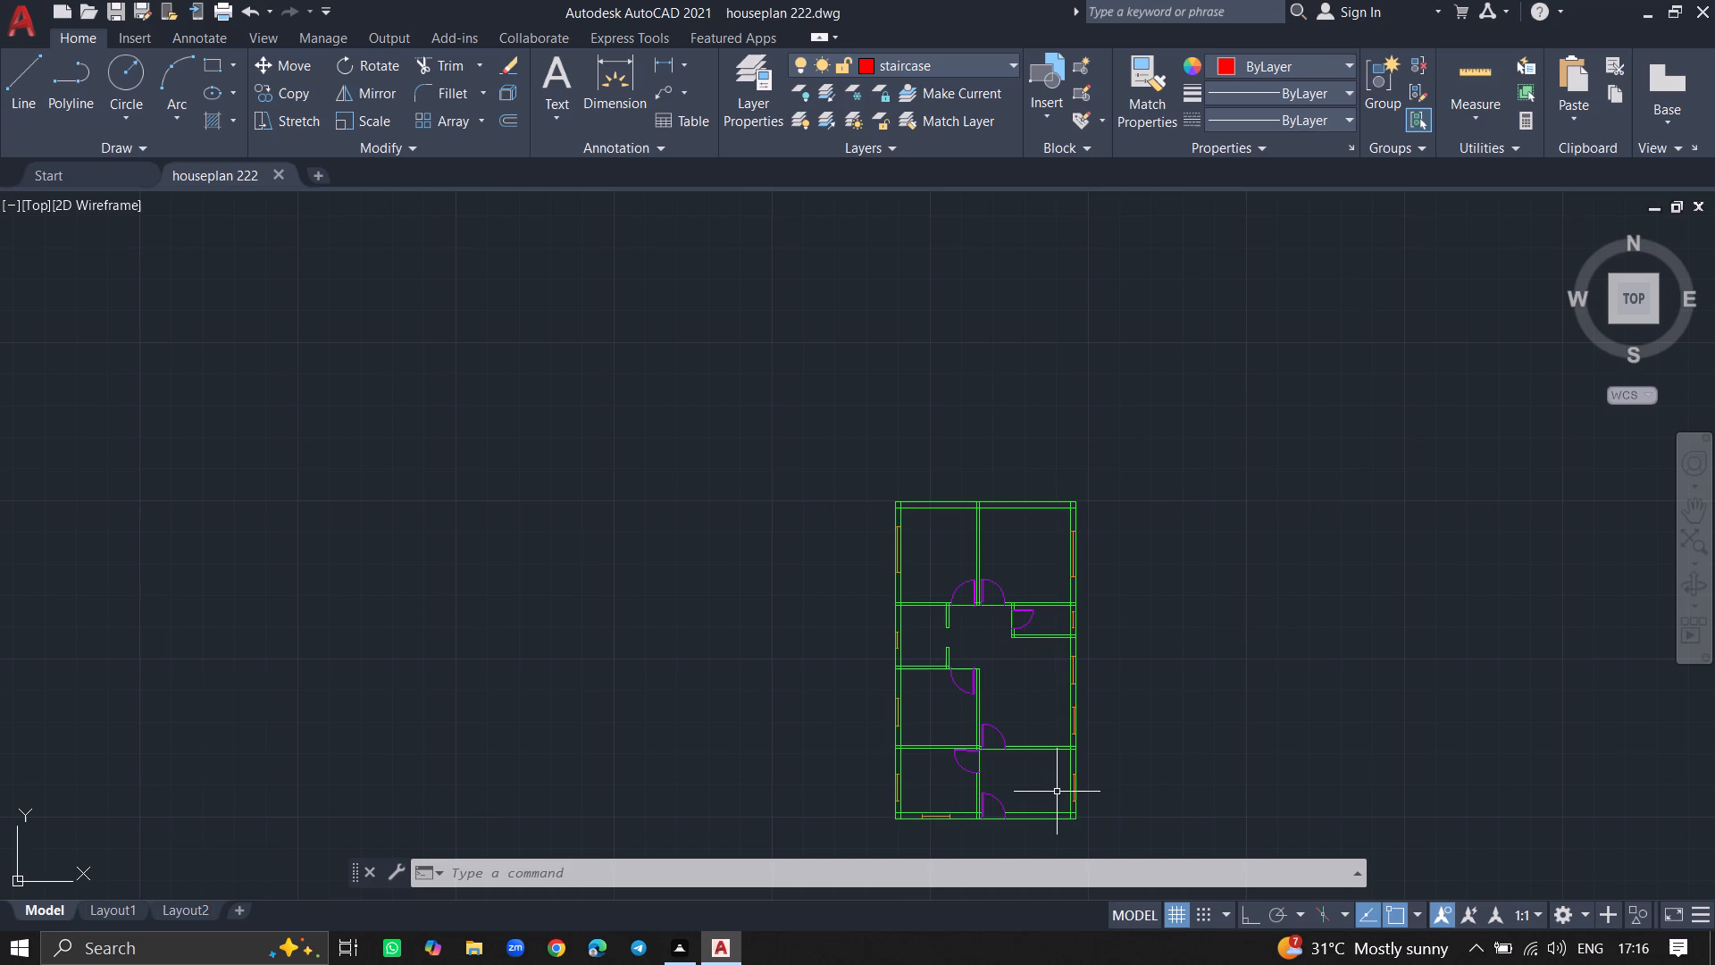
Draw a horizontal 7'2" line with Ortho on, running west from the inner line of the entrance room's east wall.
ctrl+scroll(1057, 792, up, 8)
key(l)
key(Return)
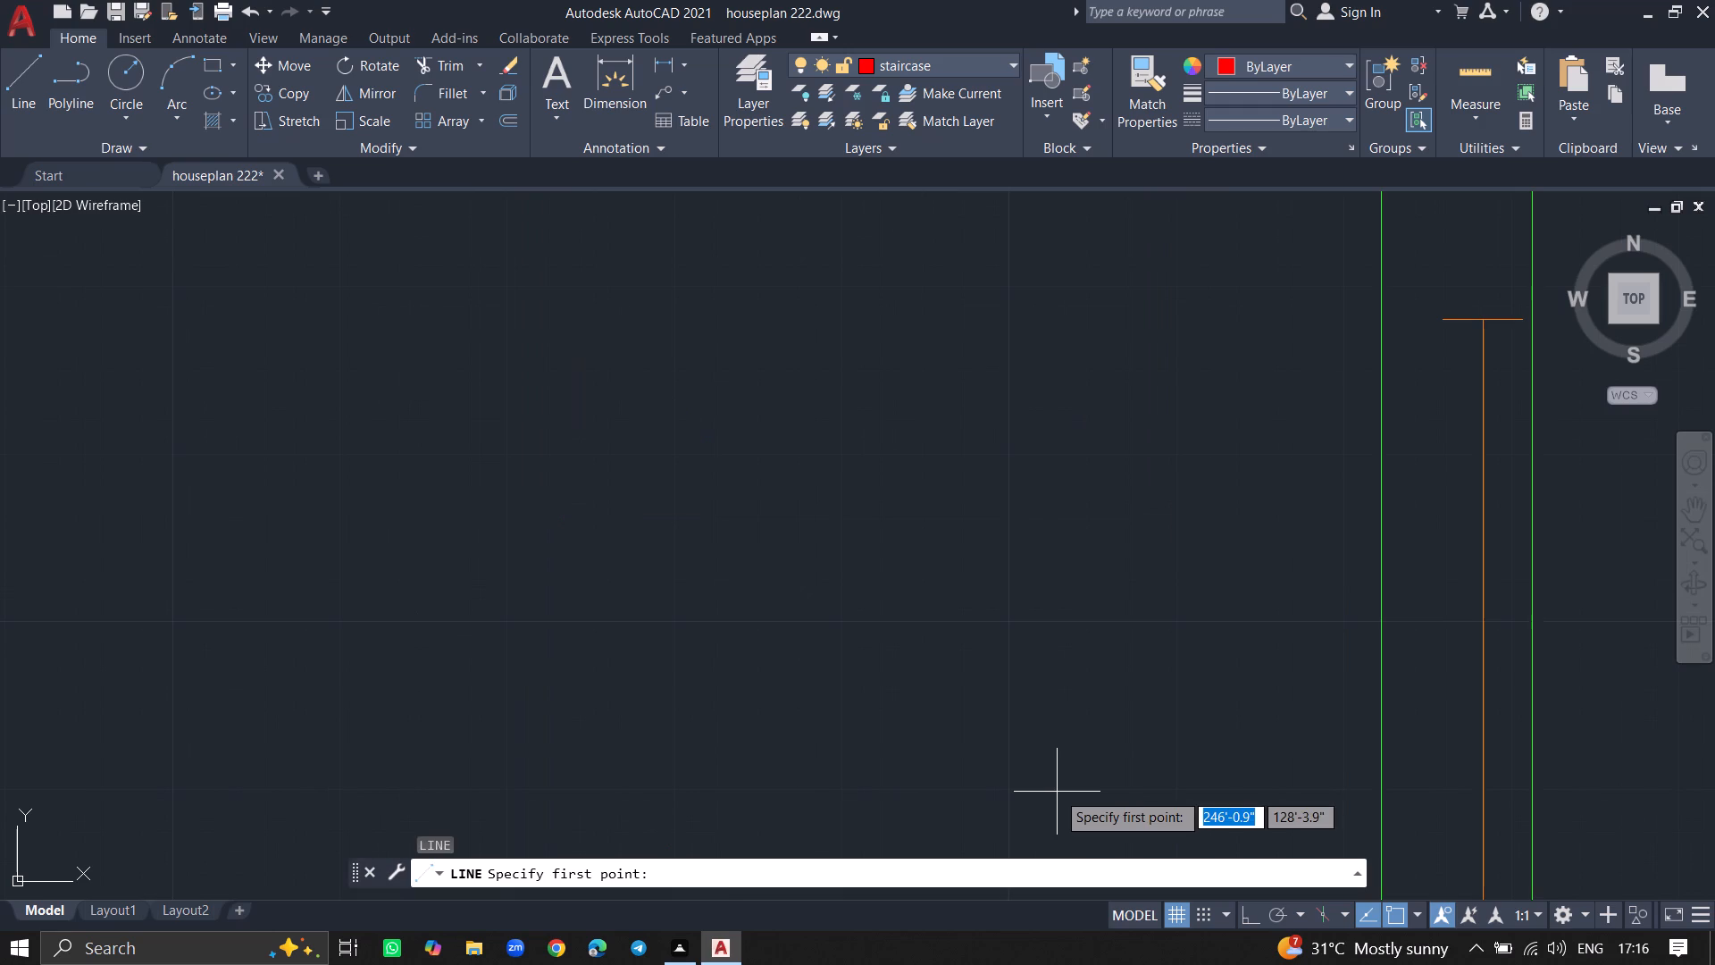
ctrl+scroll(1057, 792, down, 5)
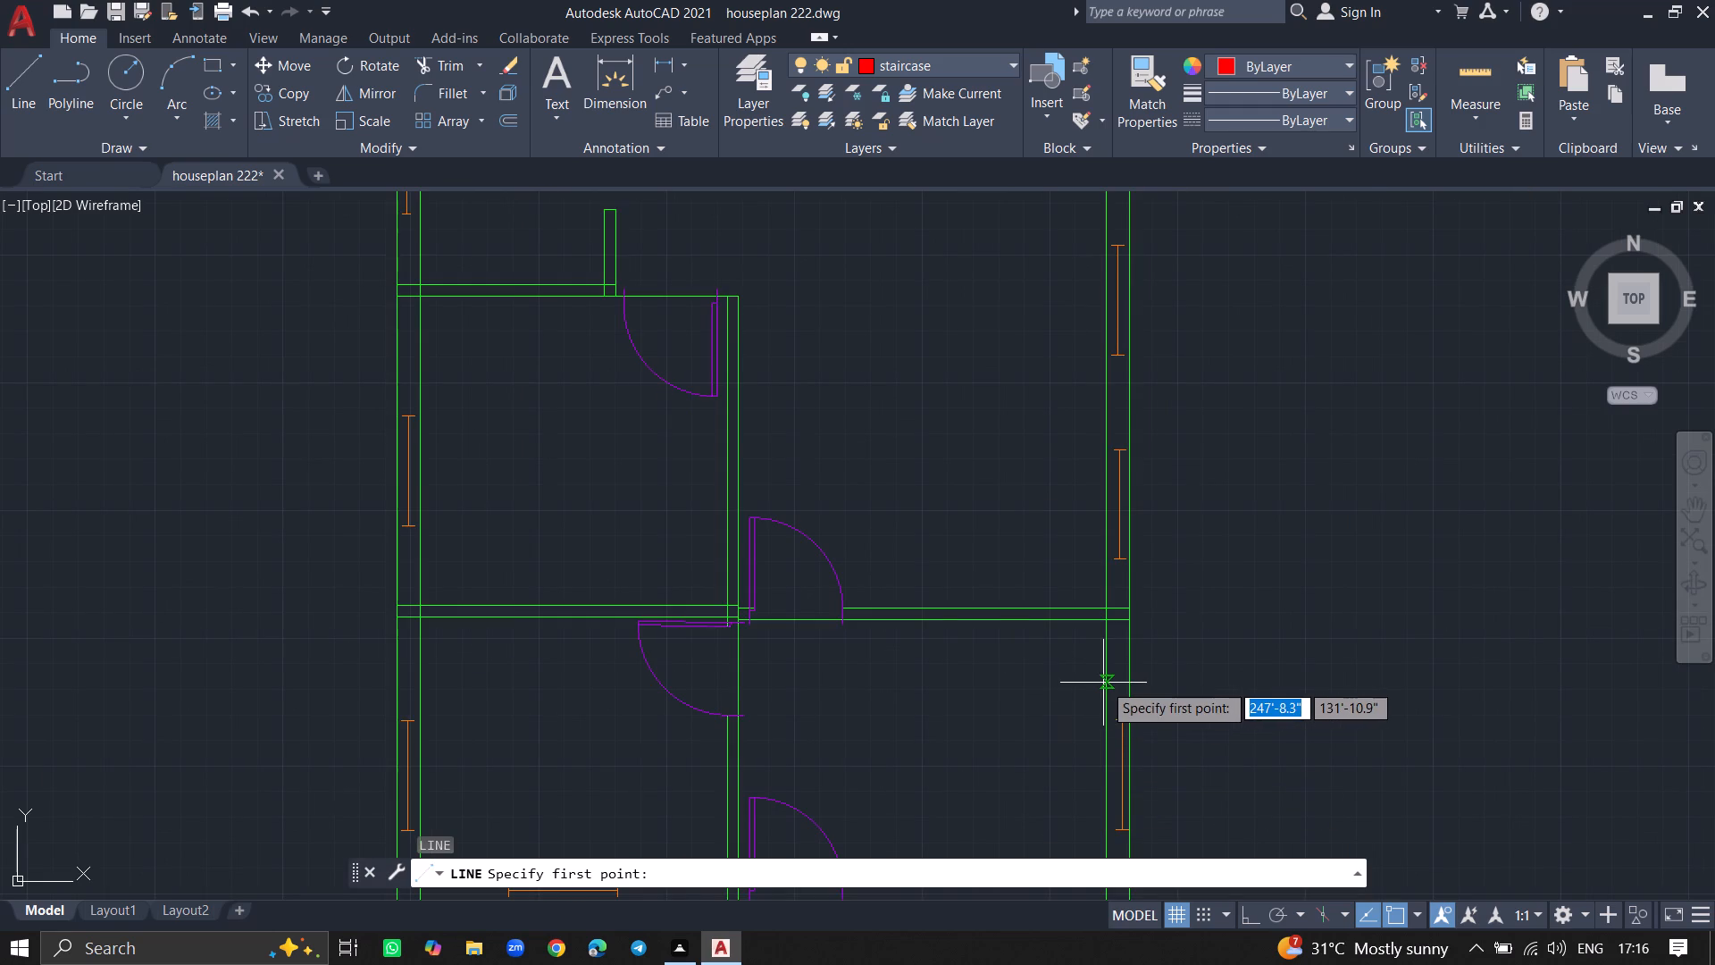
ctrl+scroll(1104, 683, up, 2)
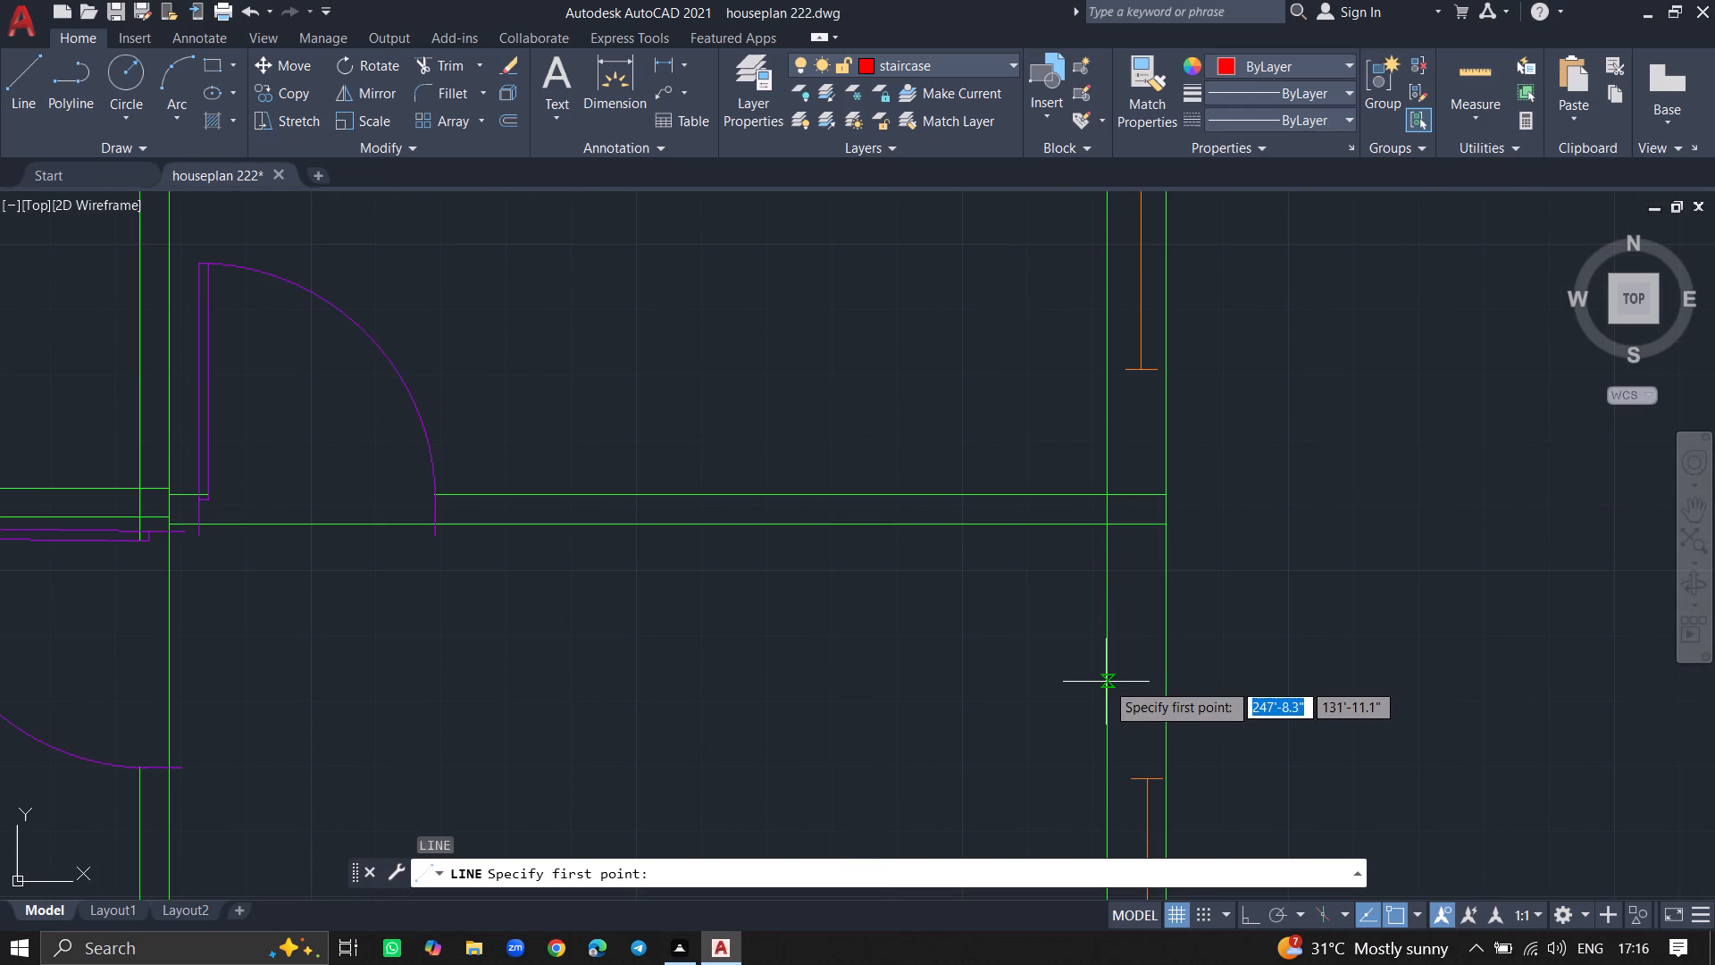
ctrl+scroll(1106, 682, up, 5)
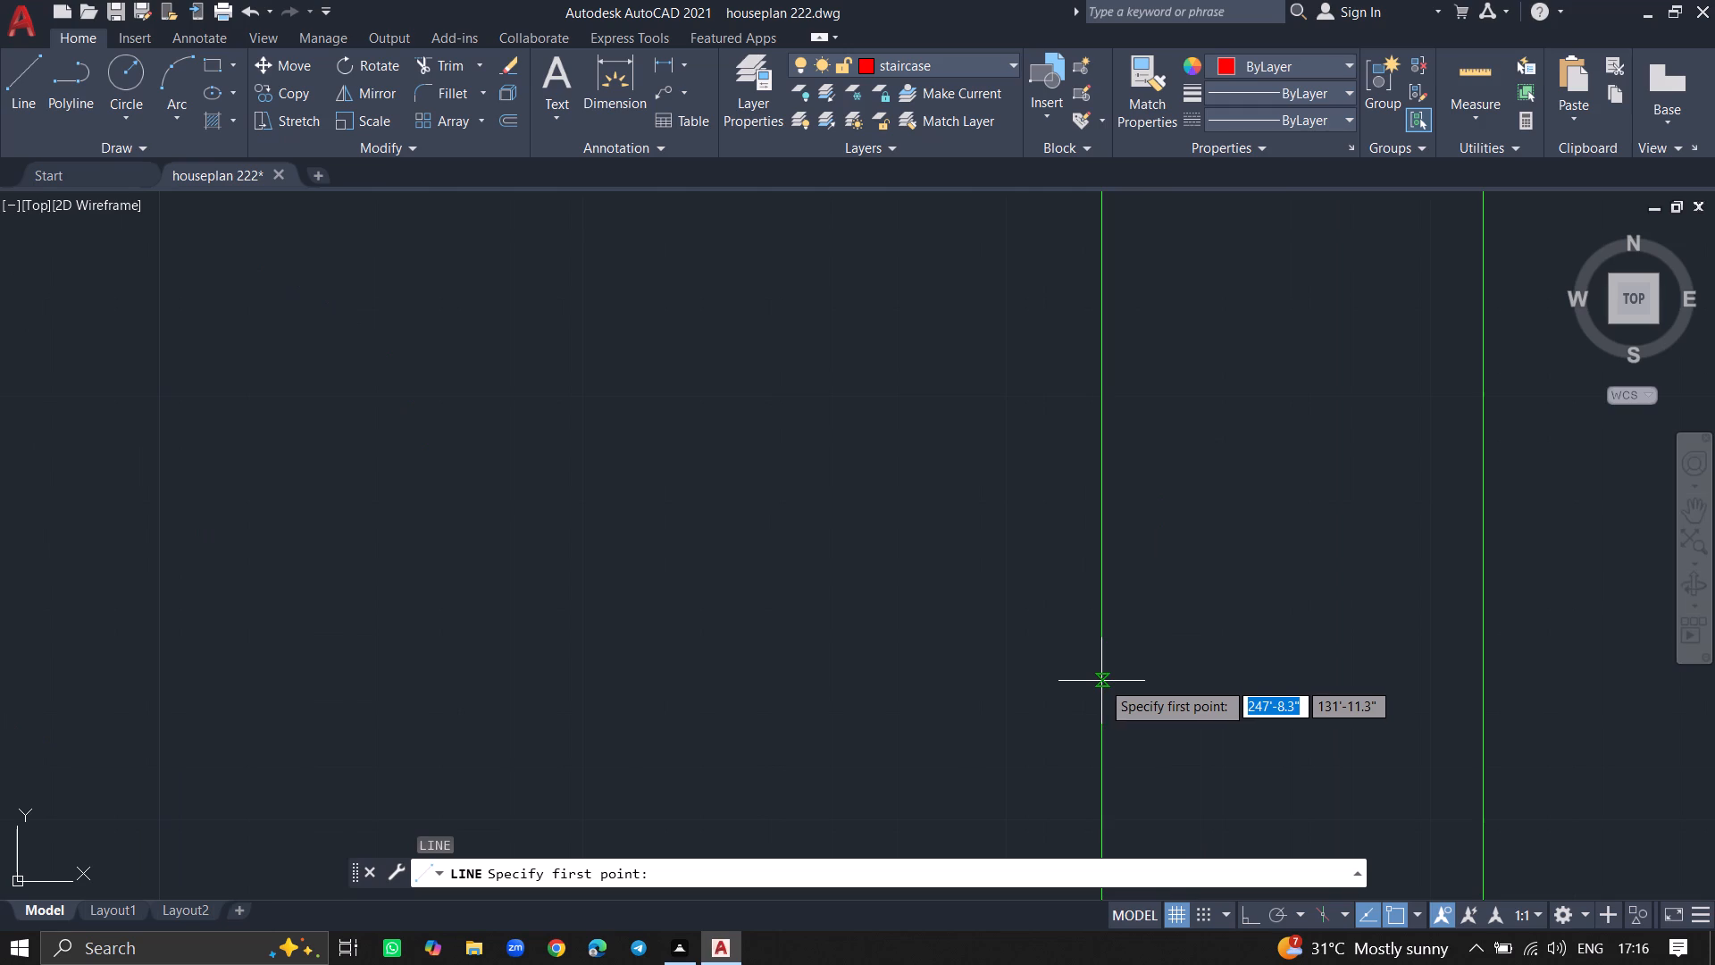
click(1101, 680)
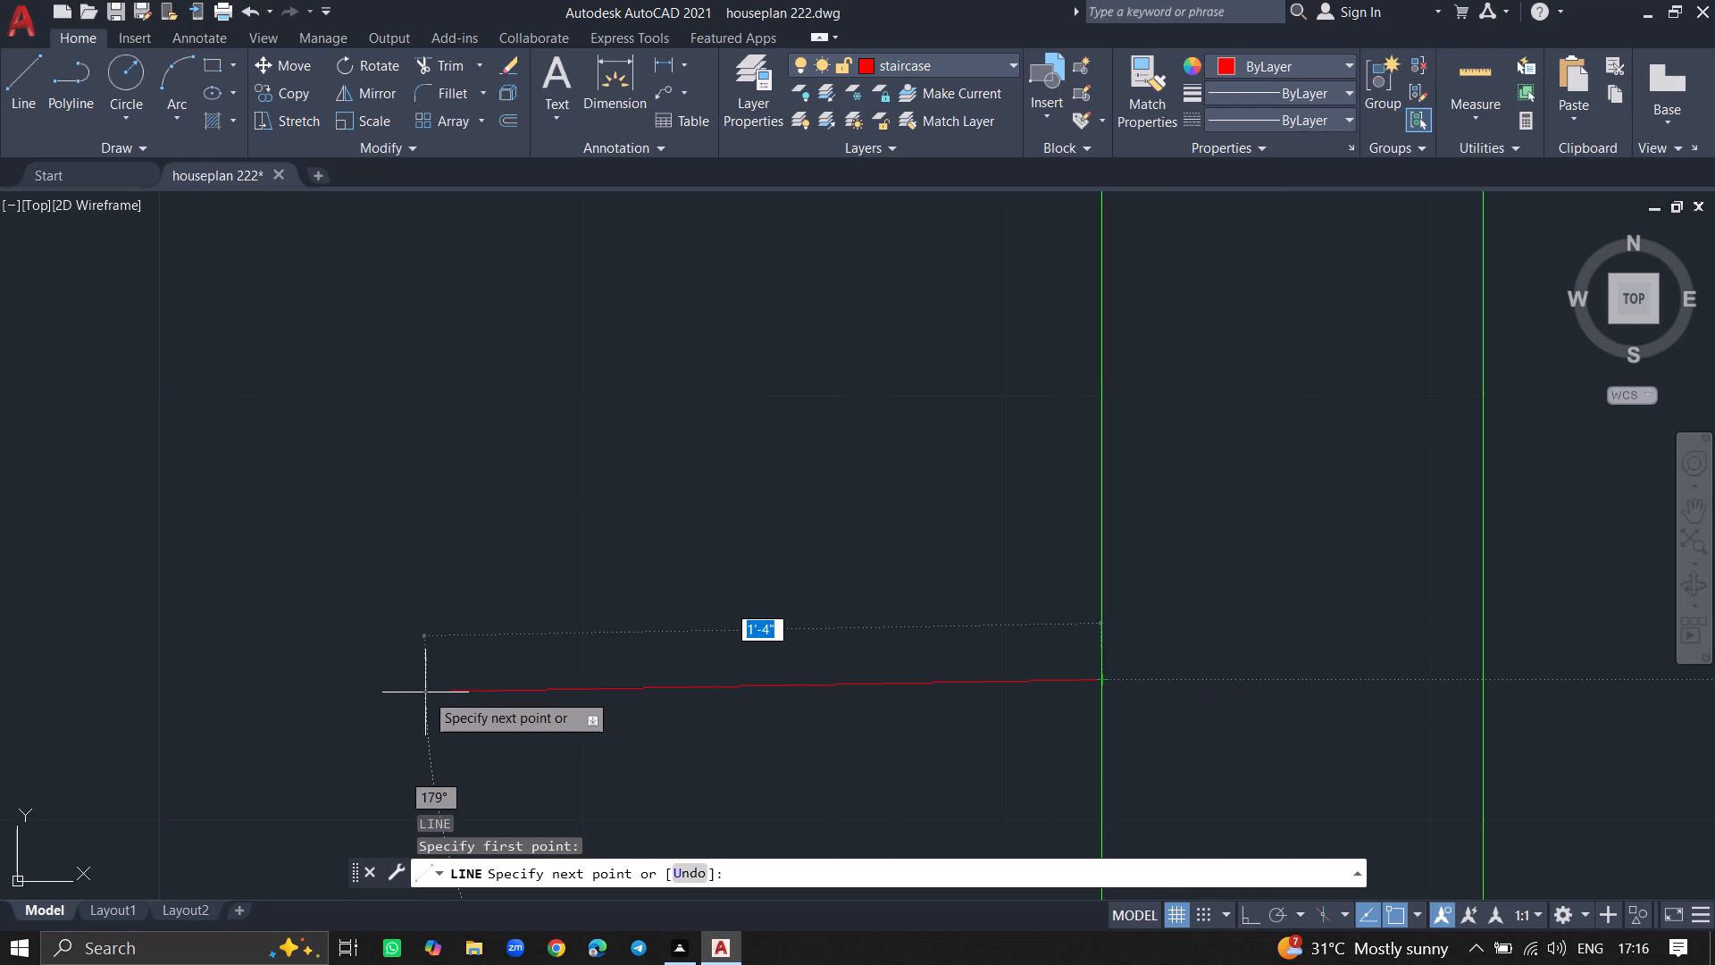
key(F8)
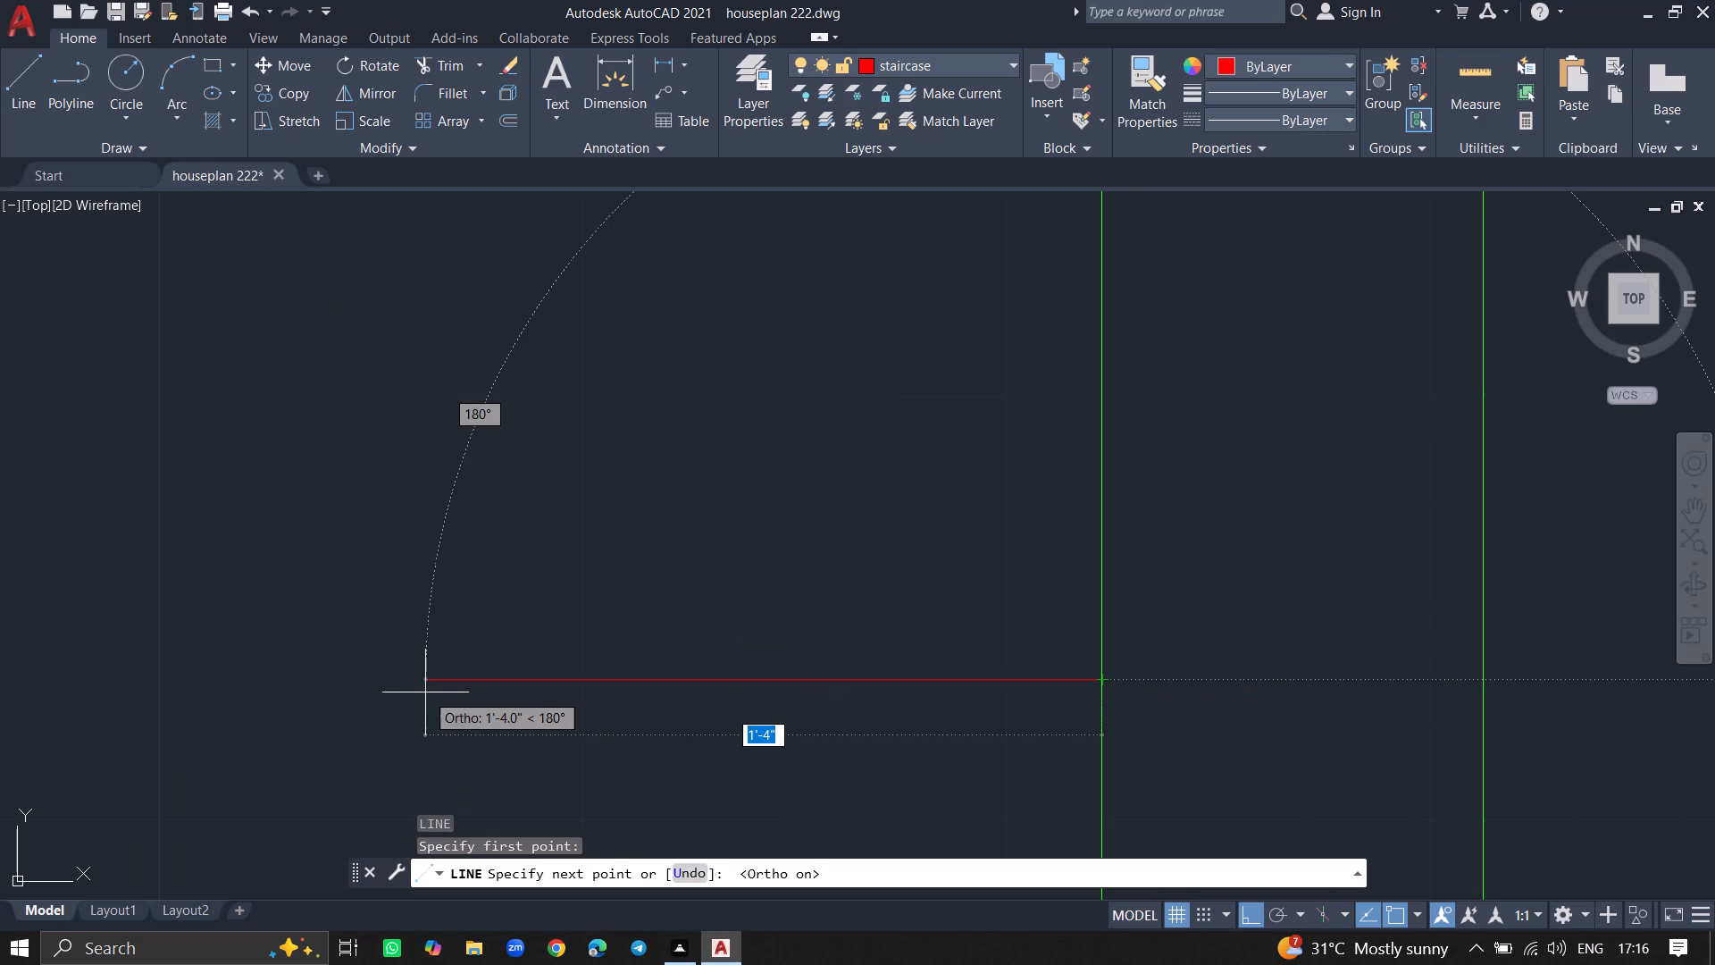
text(7')
key(2)
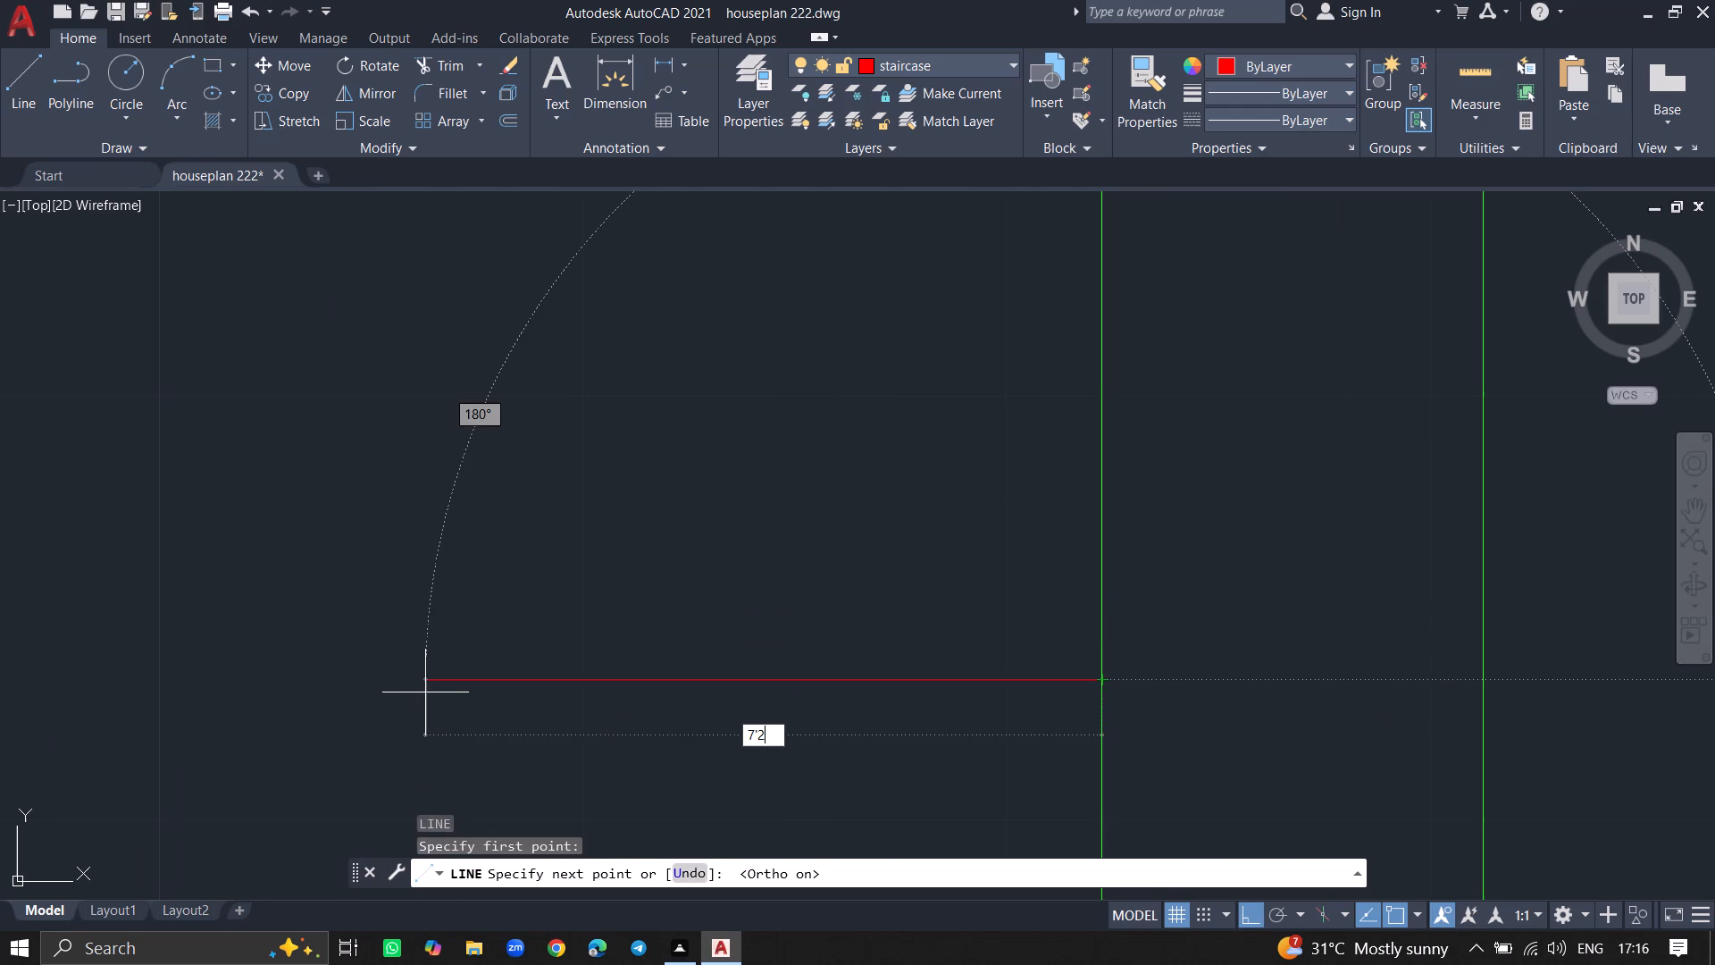
key(shift+quotedbl)
key(Return)
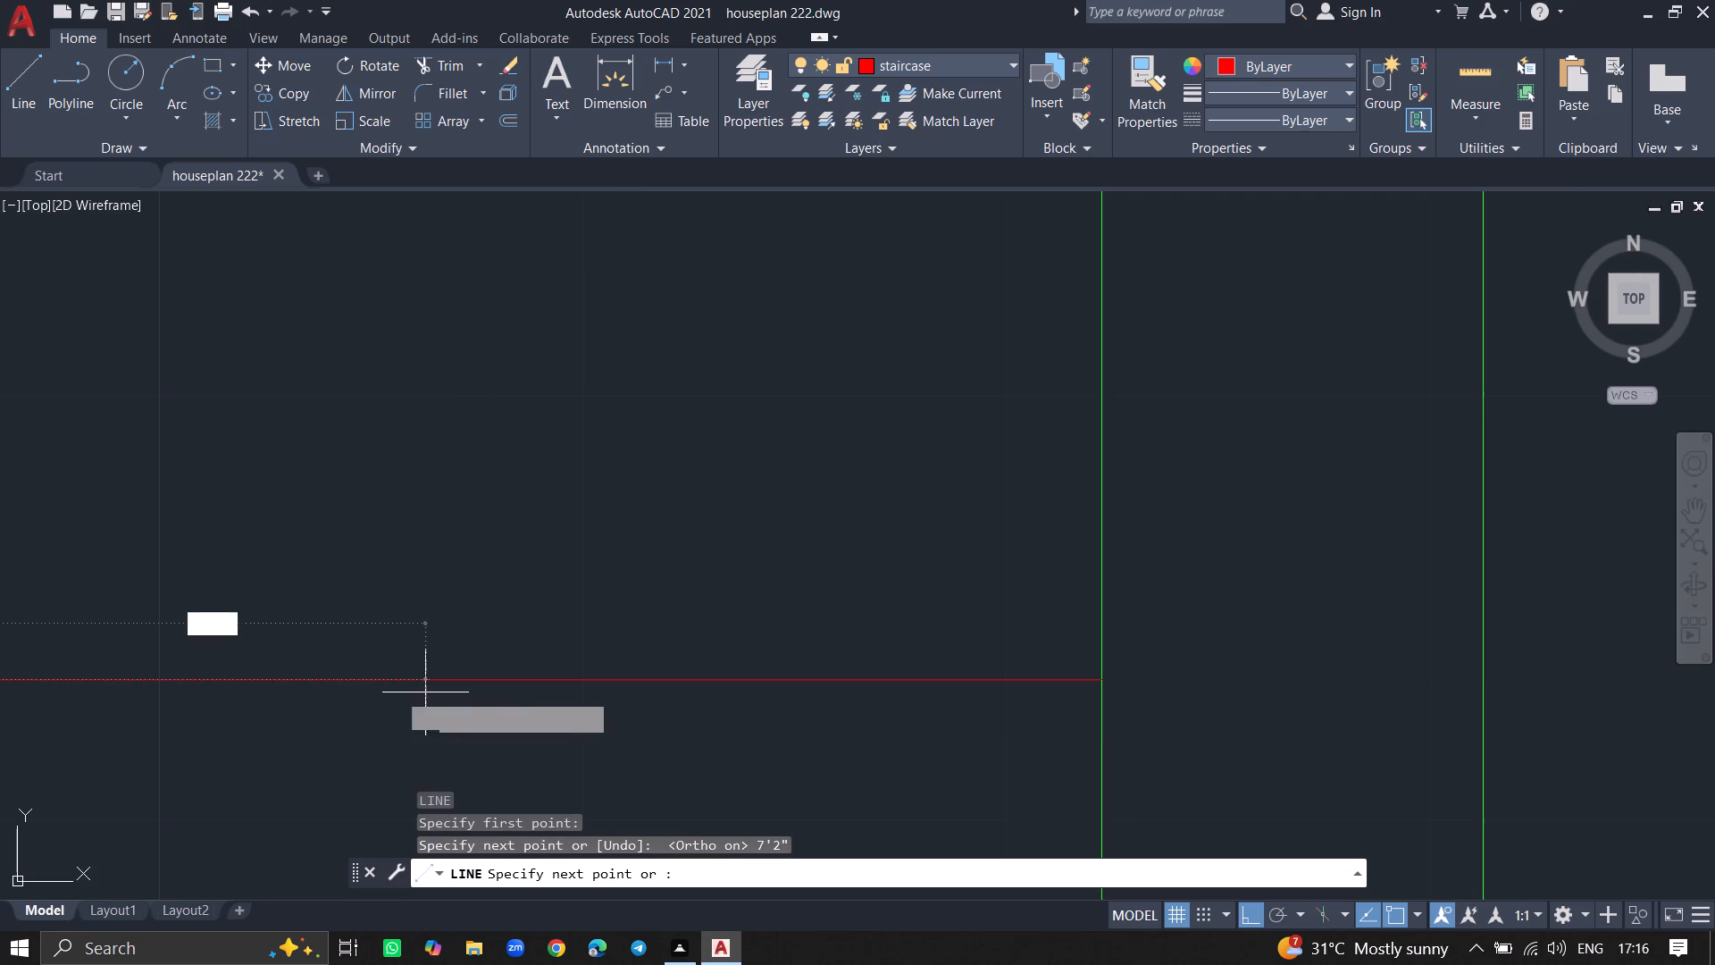
key(Return)
Draw a vertical 3' line south from the entrance room's north wall, near the west end of the 7'2" staircase line.
ctrl+scroll(425, 692, down, 6)
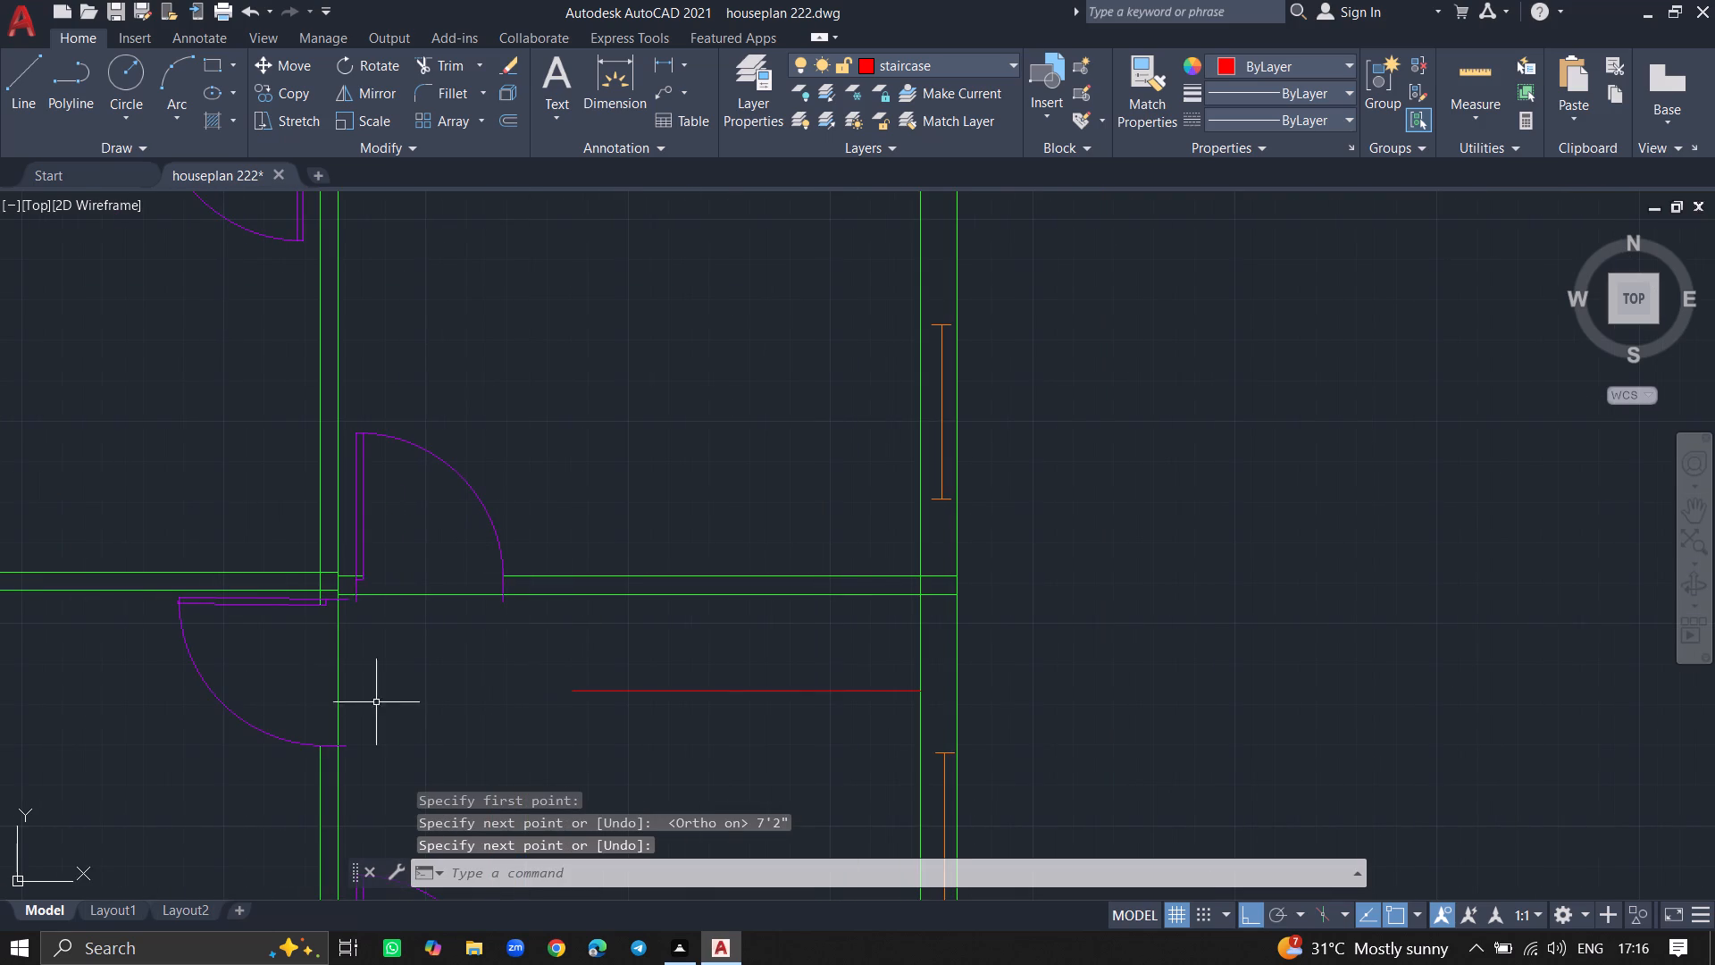
ctrl+scroll(422, 691, down, 6)
ctrl+scroll(460, 778, up, 3)
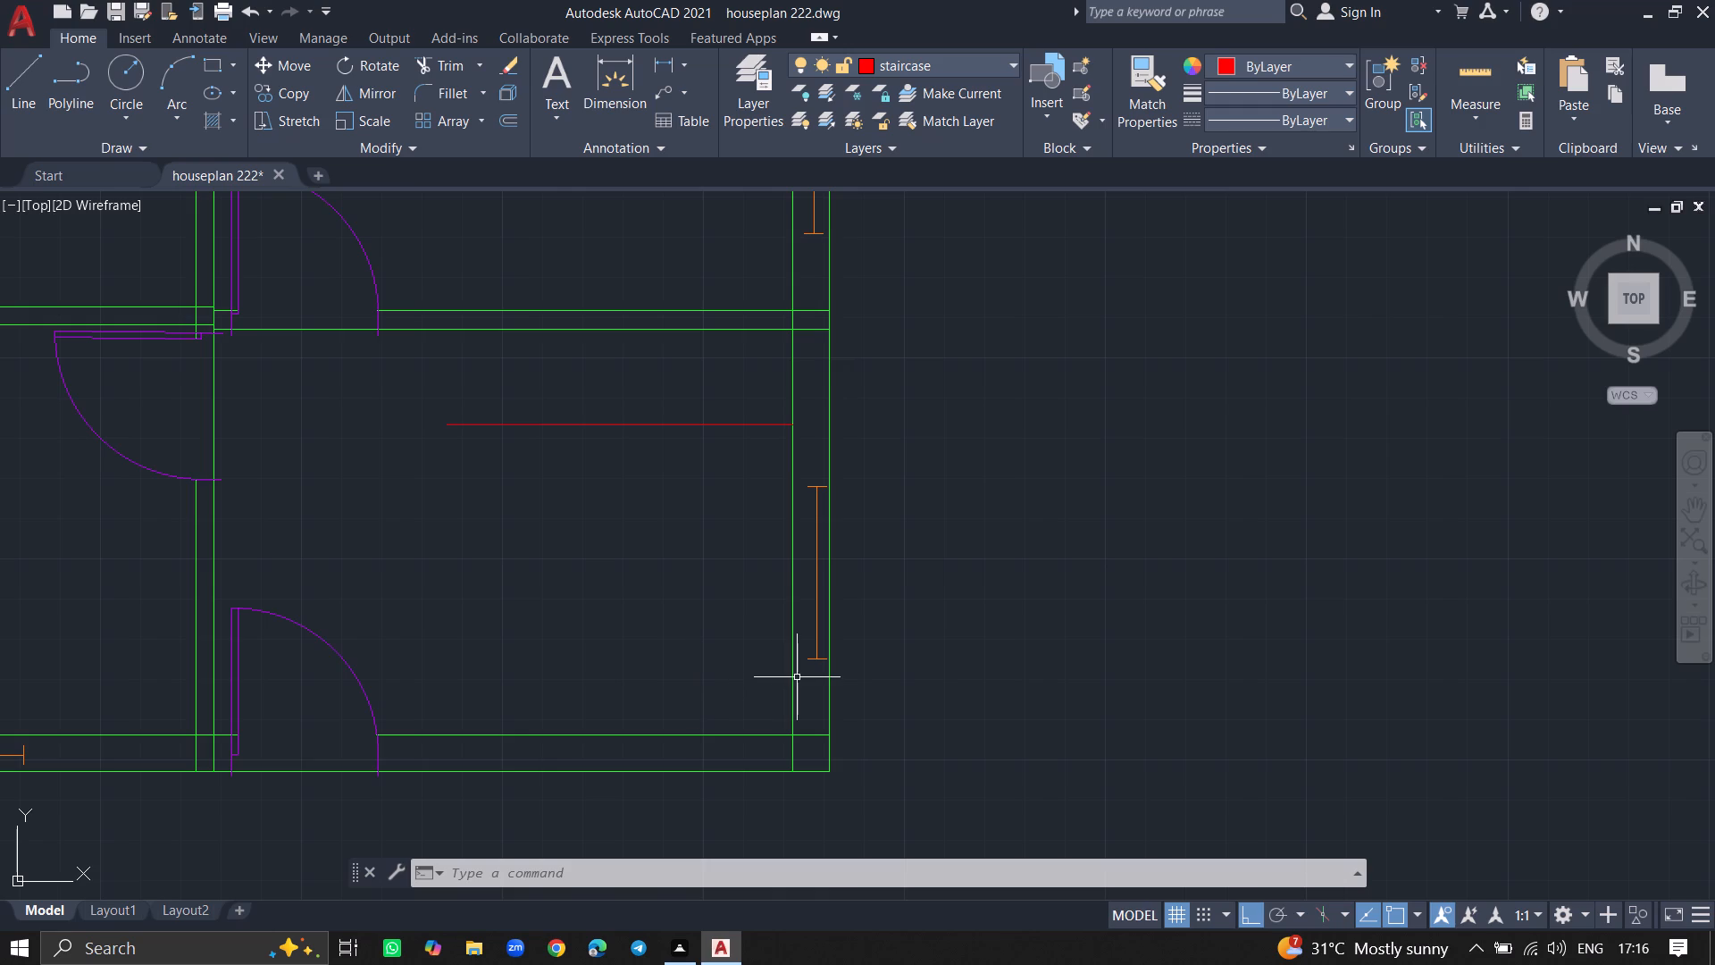
key(l)
key(Return)
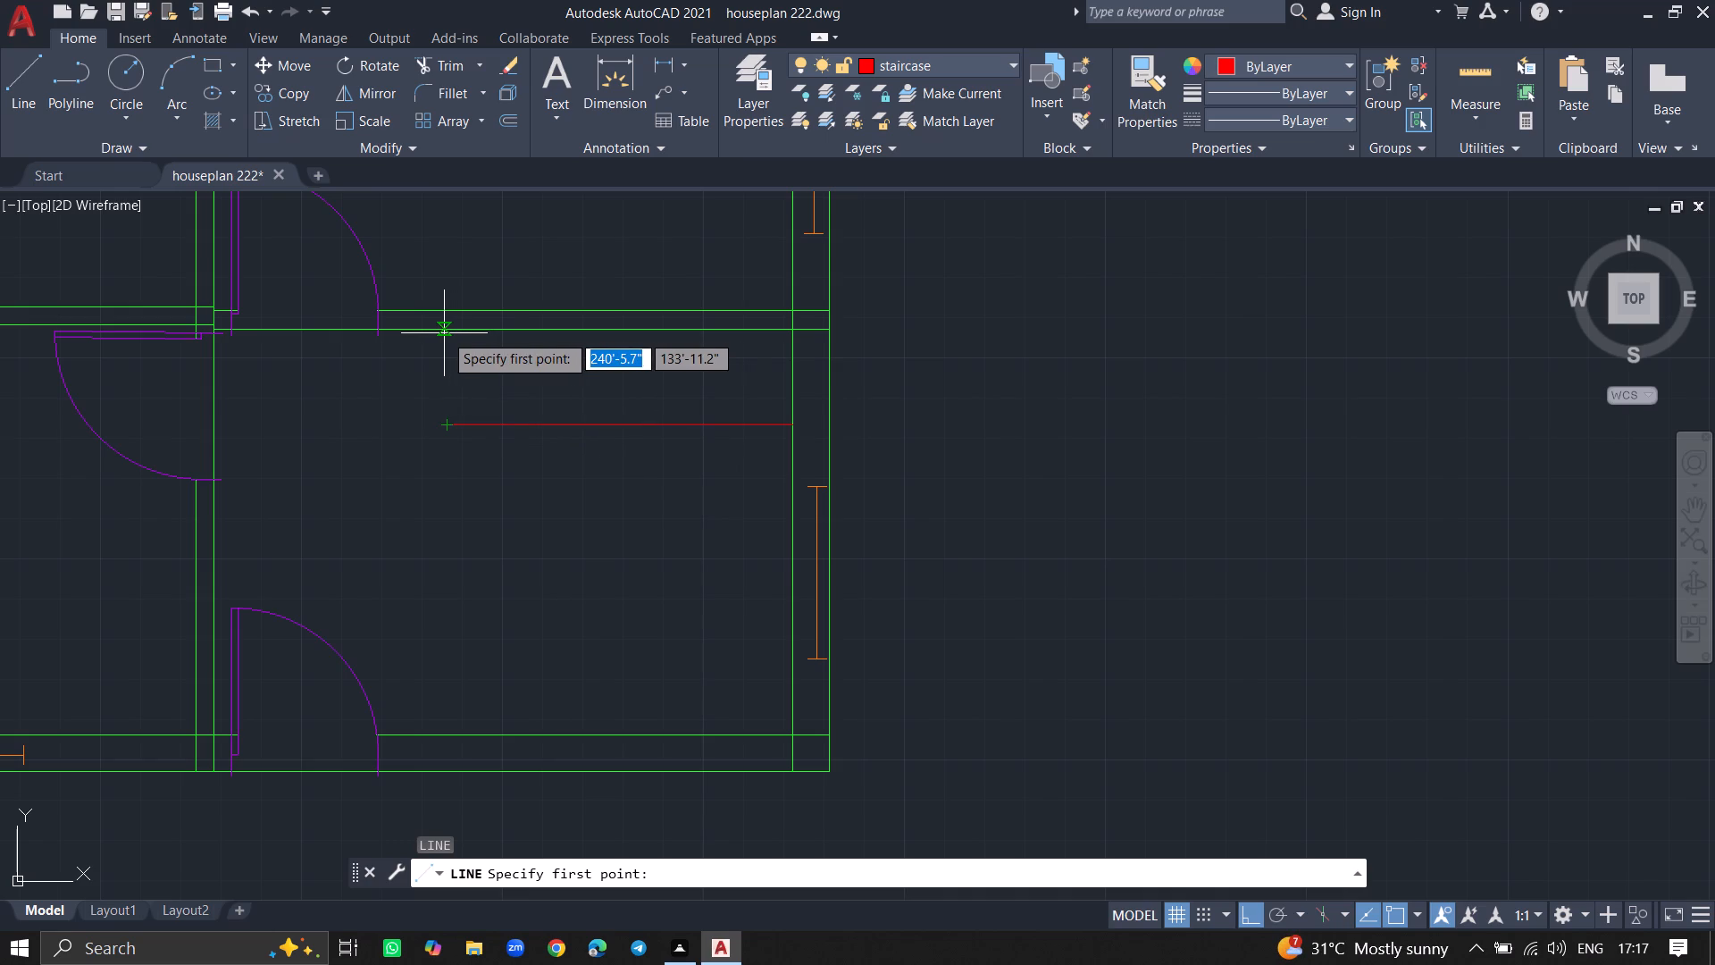
drag(444, 333, 452, 449)
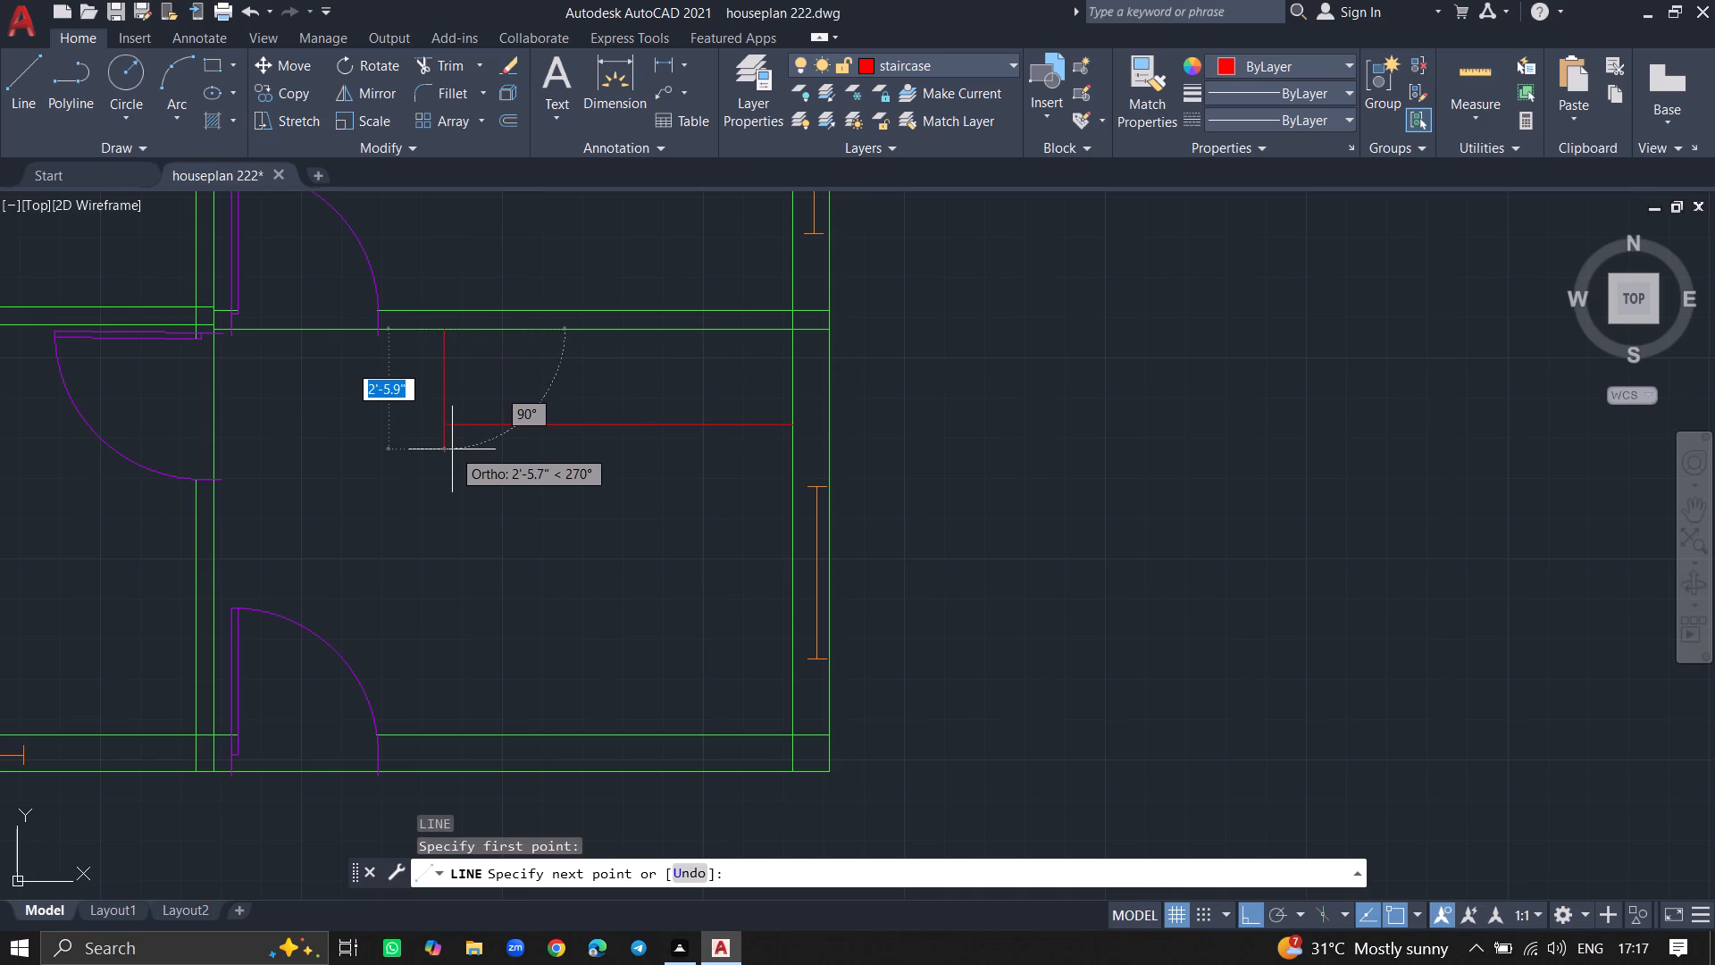
drag(452, 449, 451, 453)
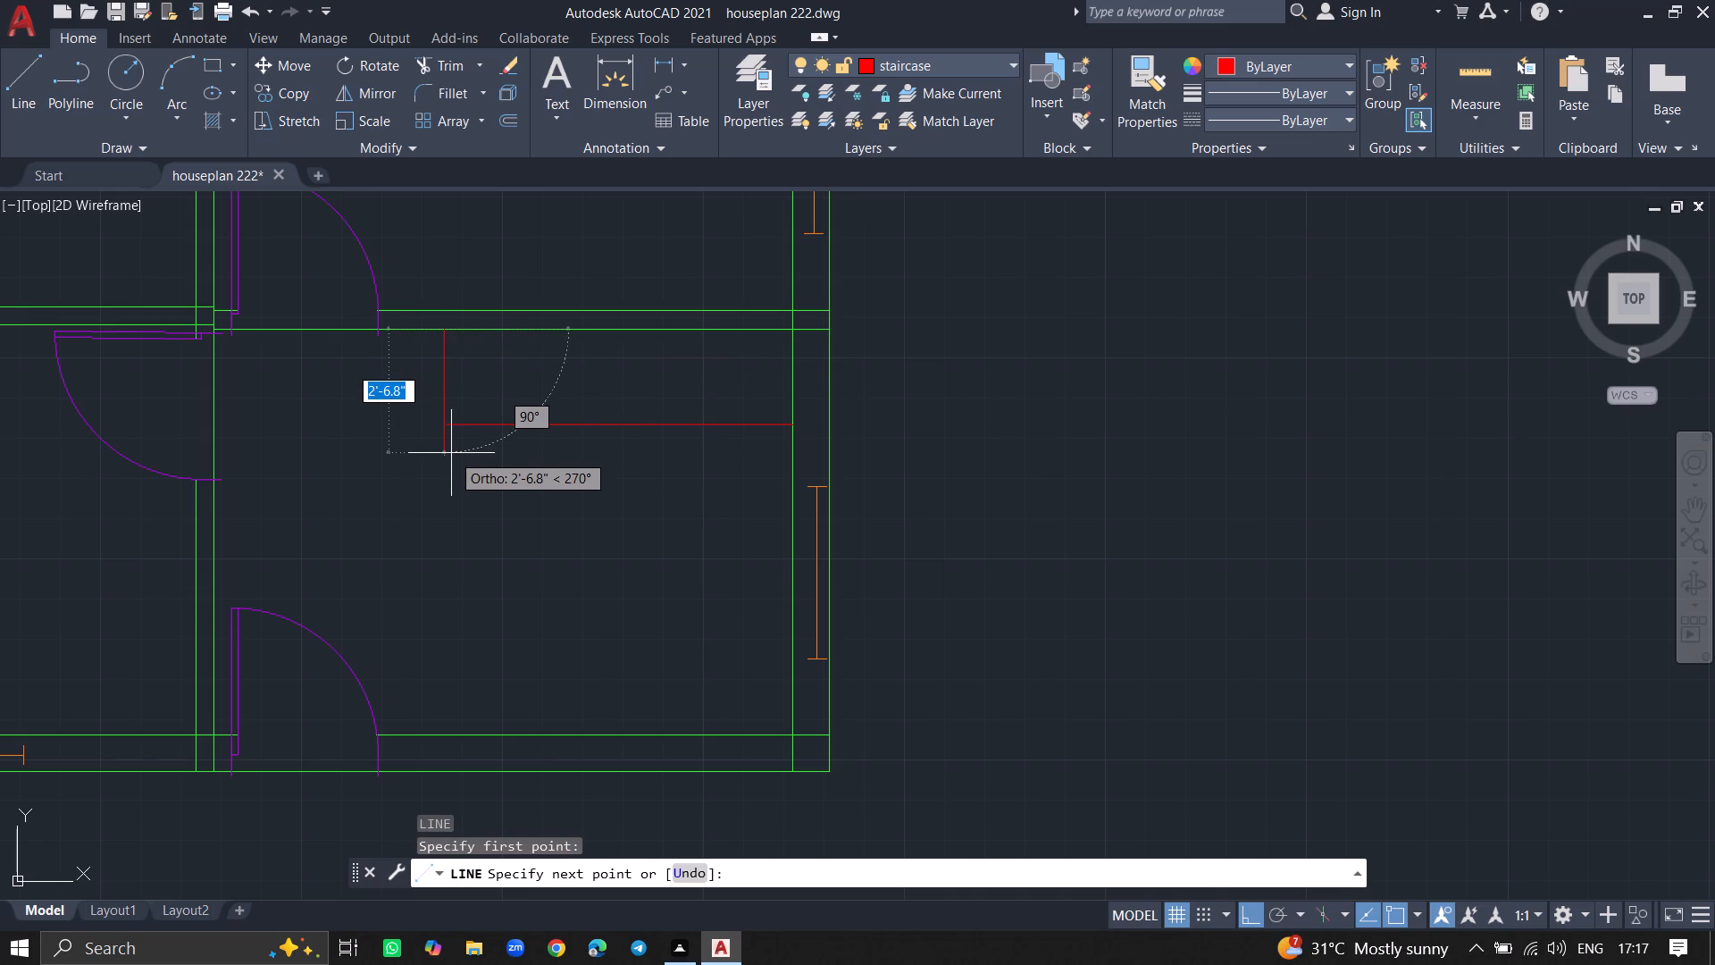
key(3)
key(apostrophe)
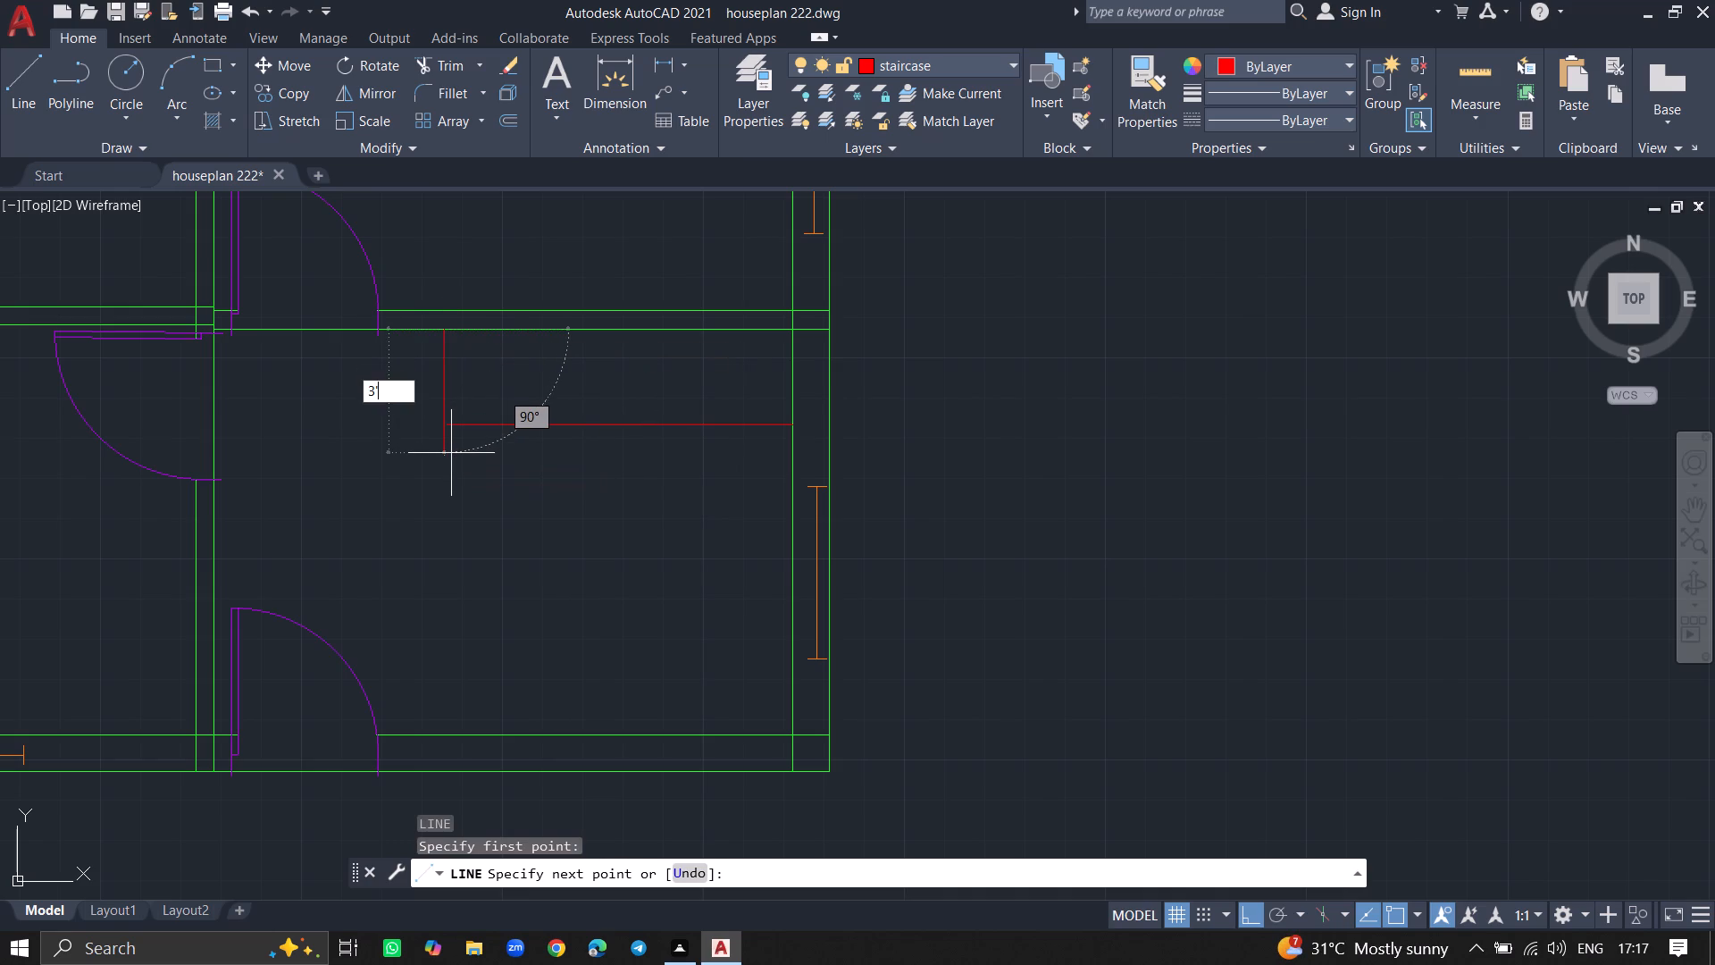
key(Return)
key(Return)
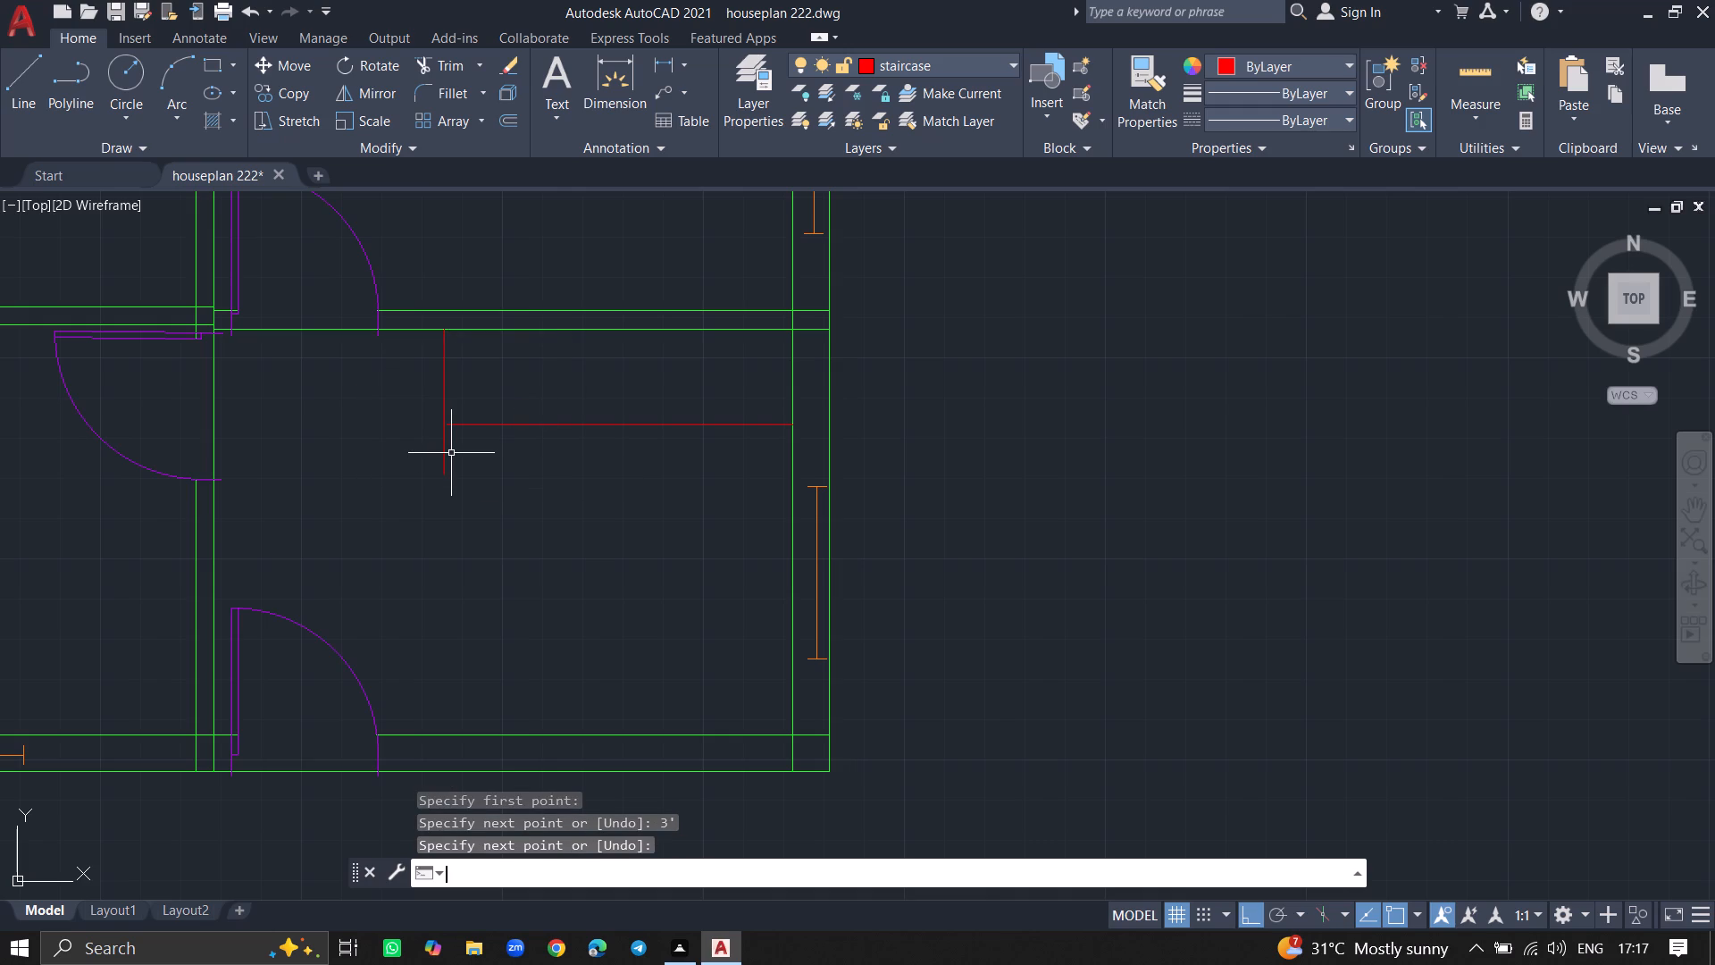
Offset the vertical 3' staircase line 7" to the east.
click(441, 450)
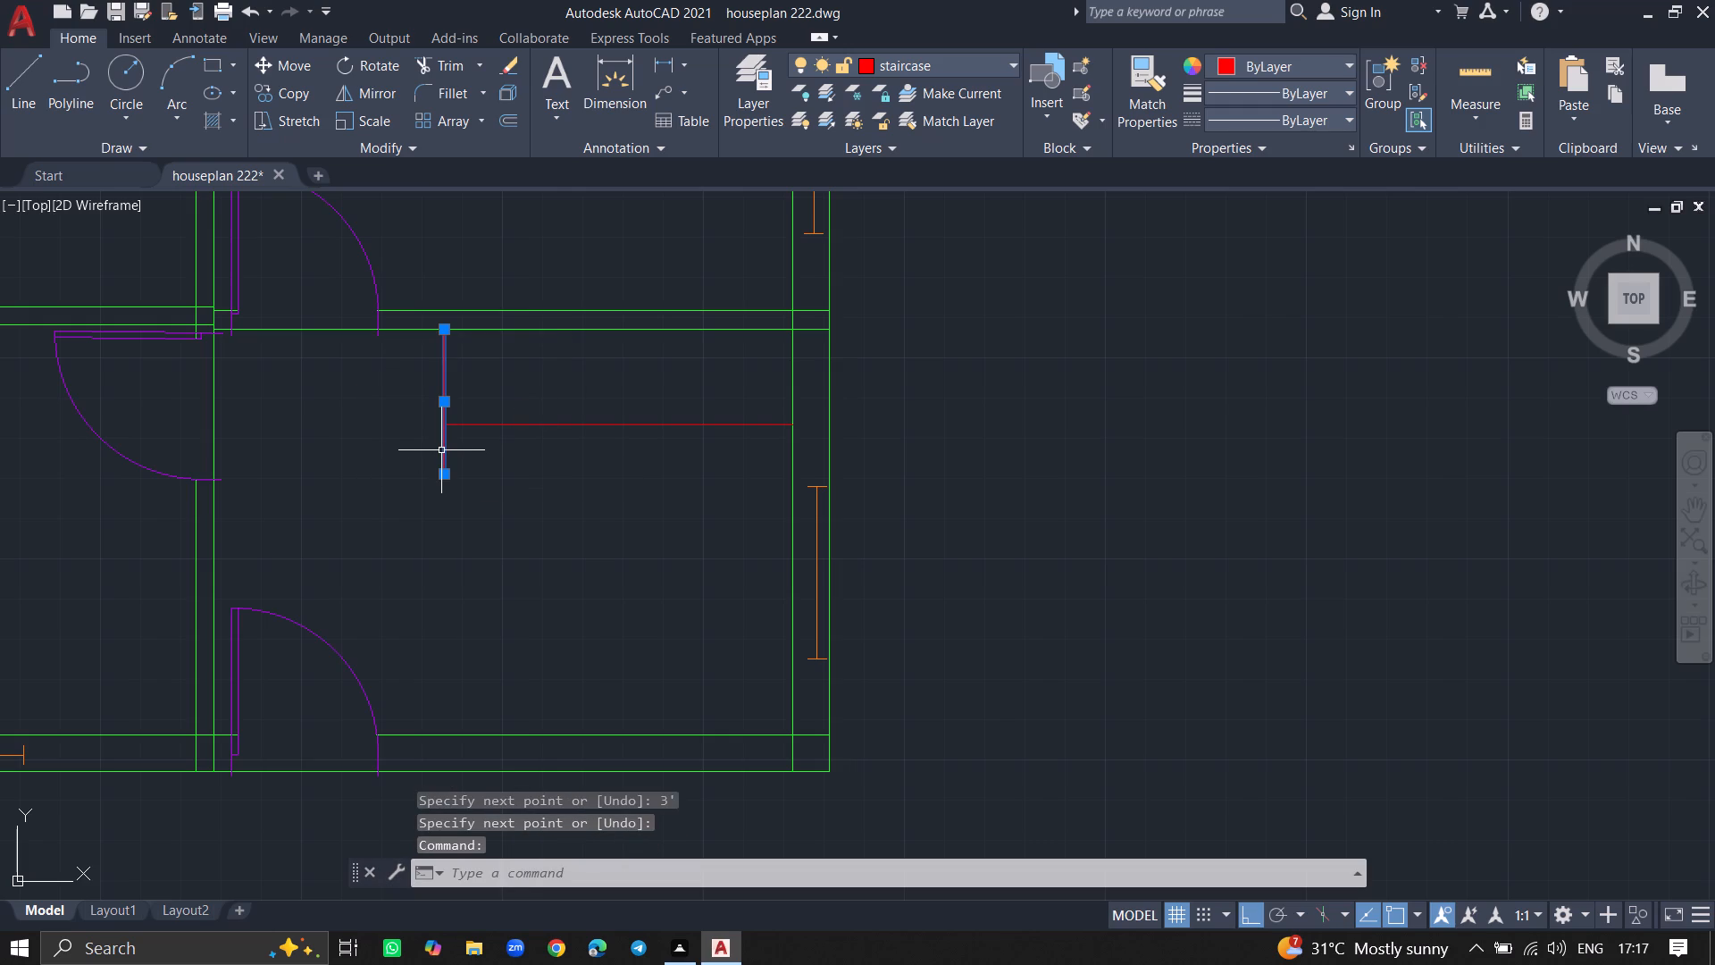
text(offset)
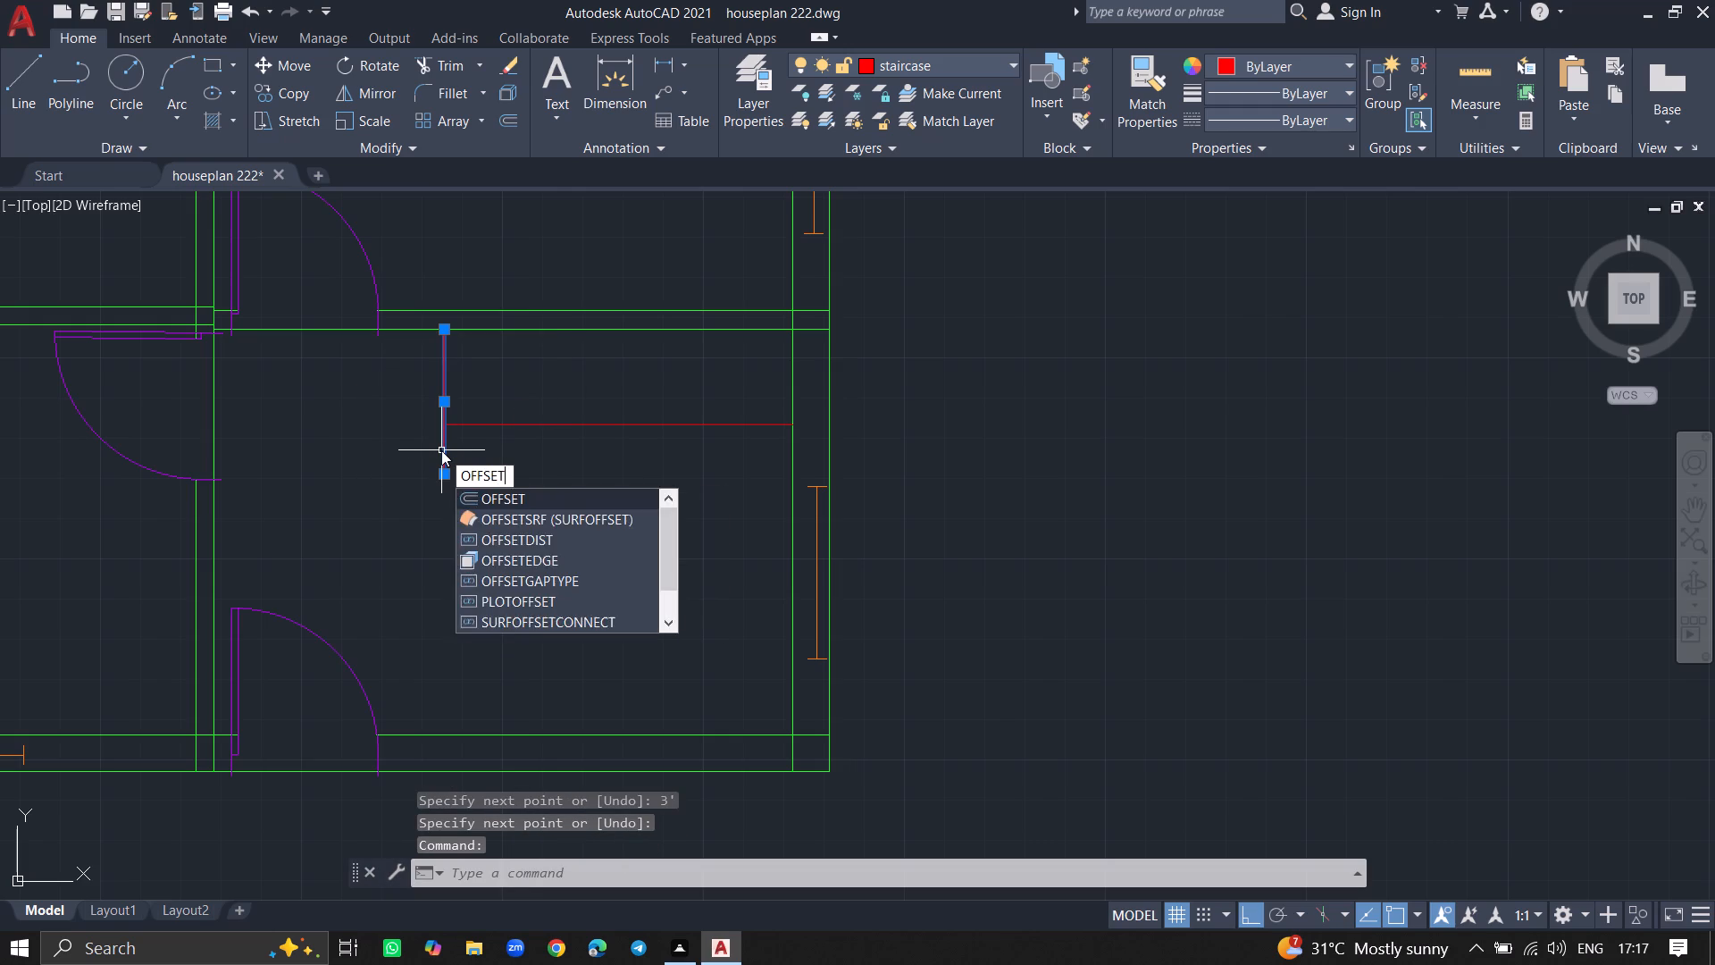
key(Return)
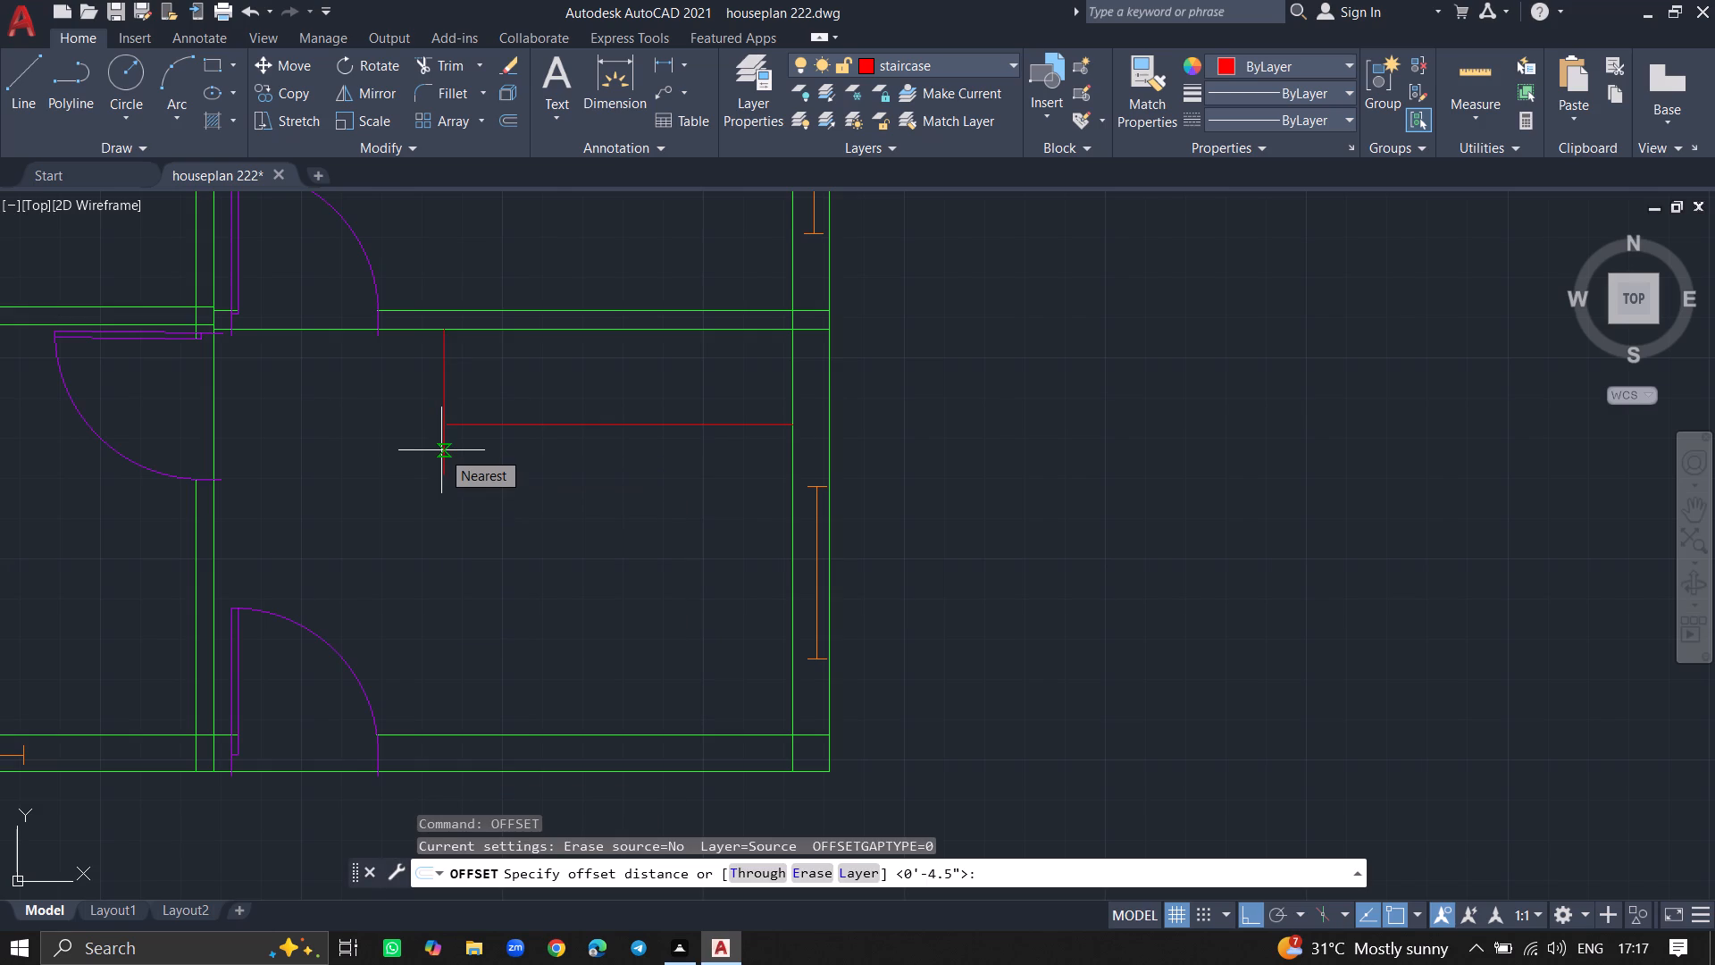
key(7)
key(shift+quotedbl)
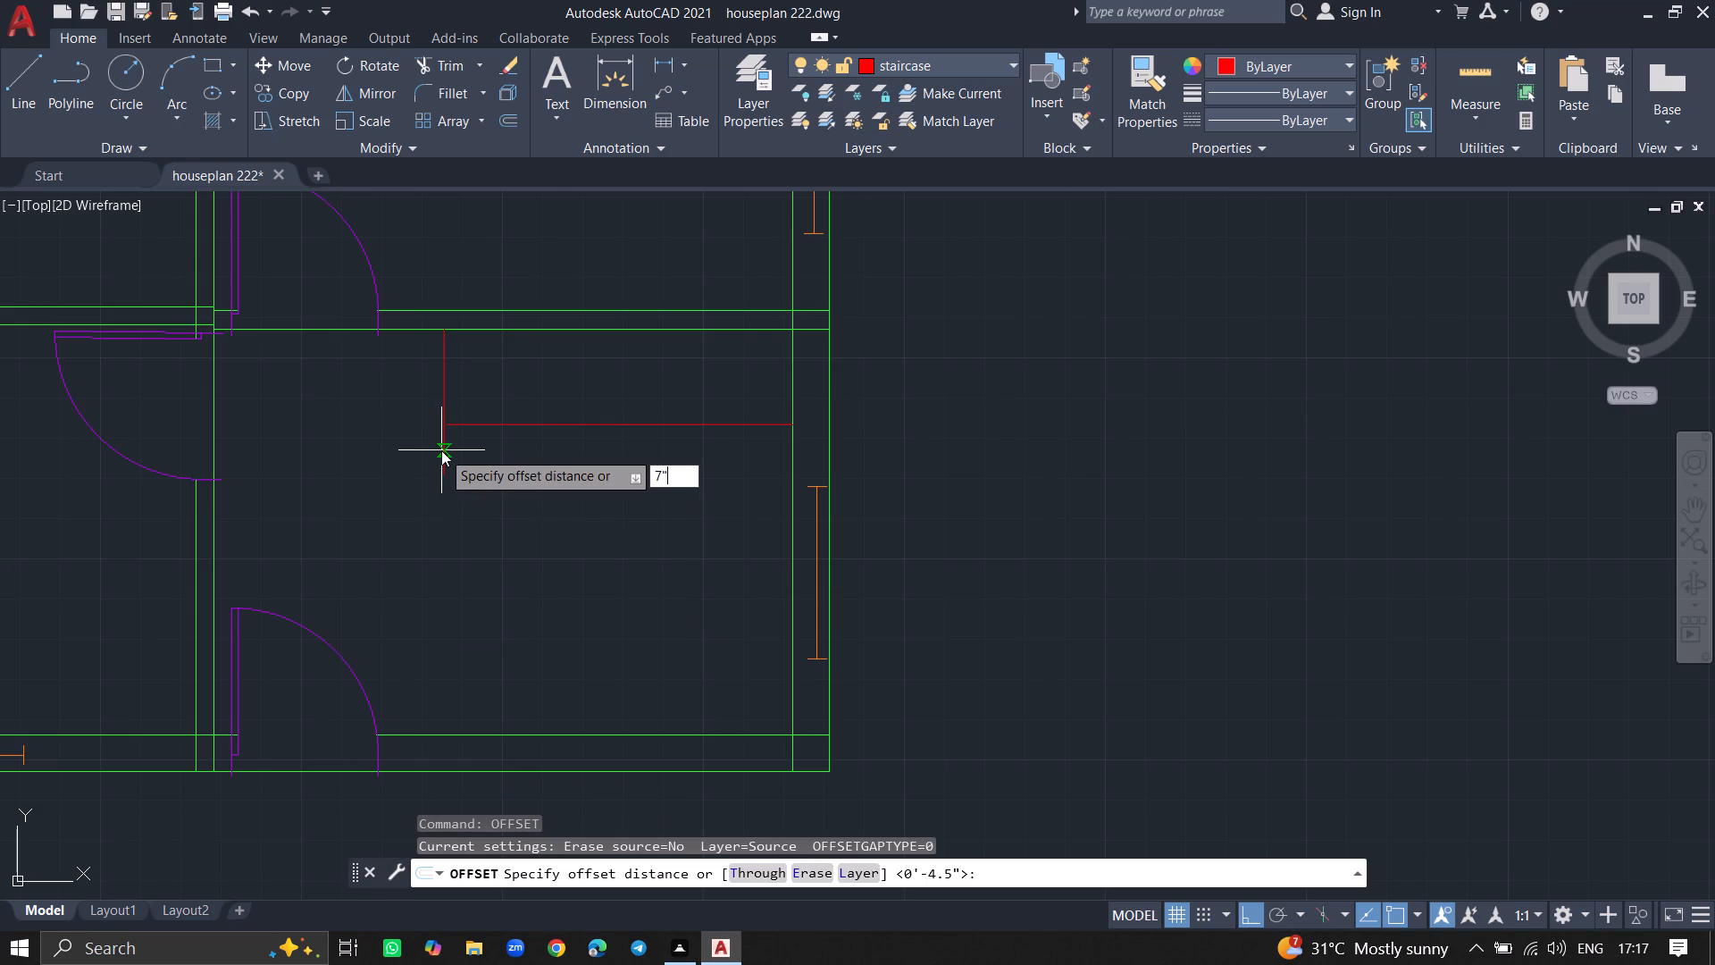
key(Return)
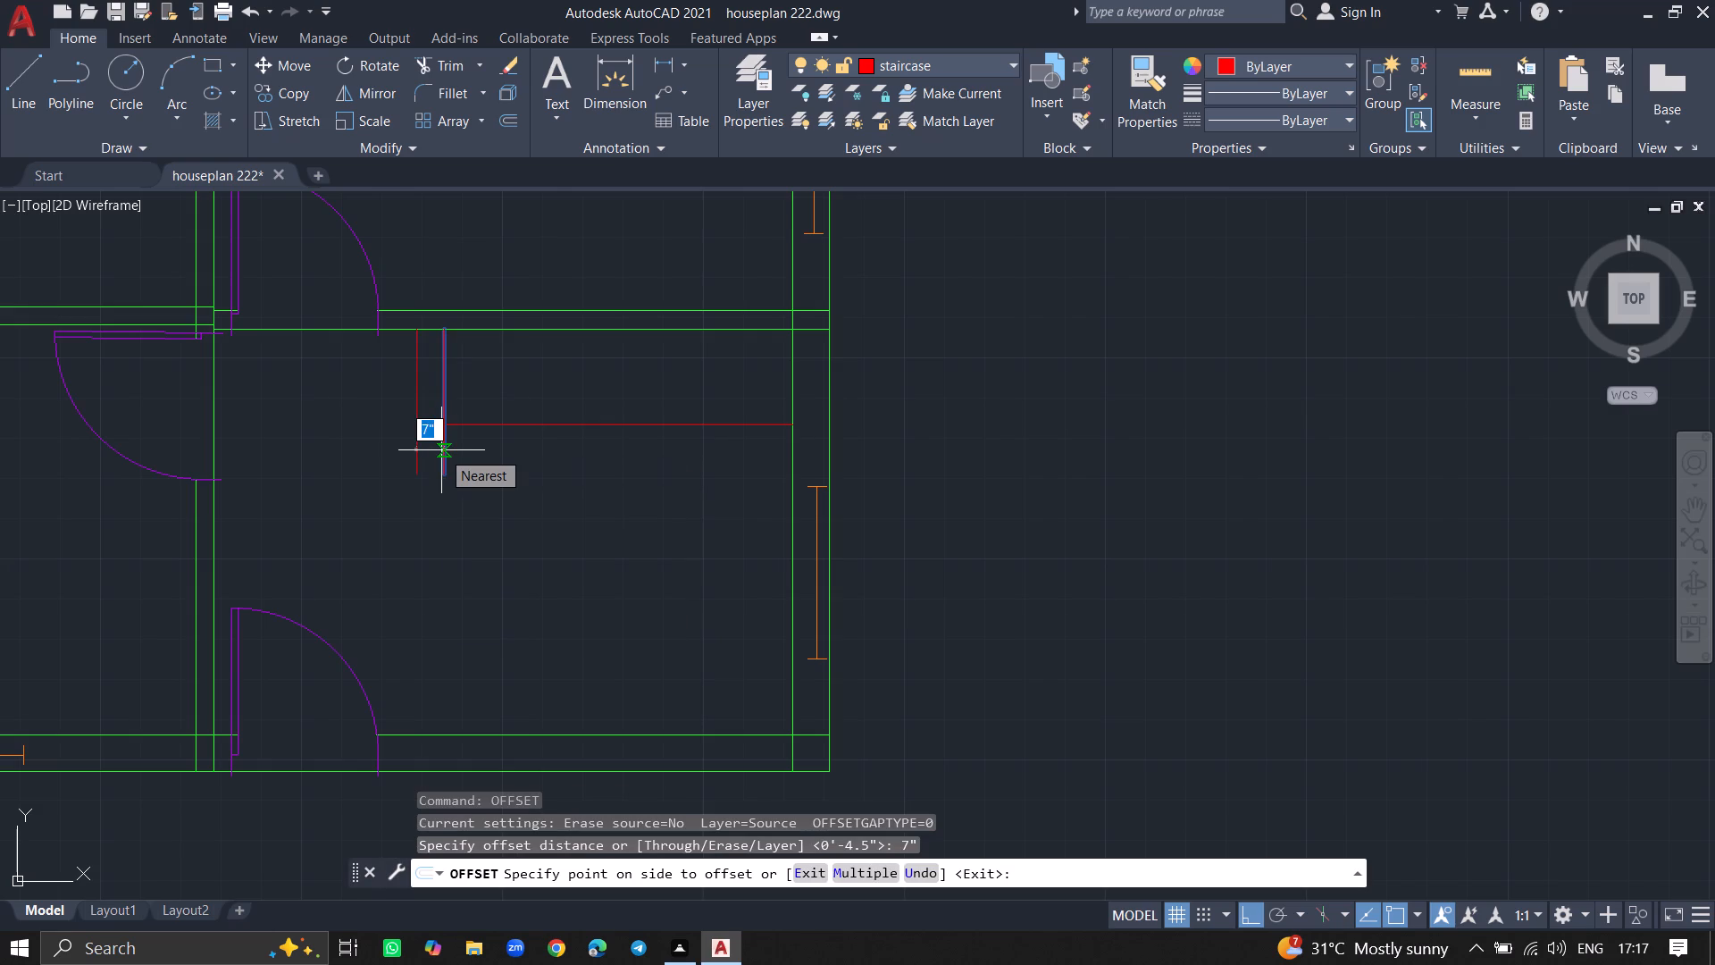
click(455, 450)
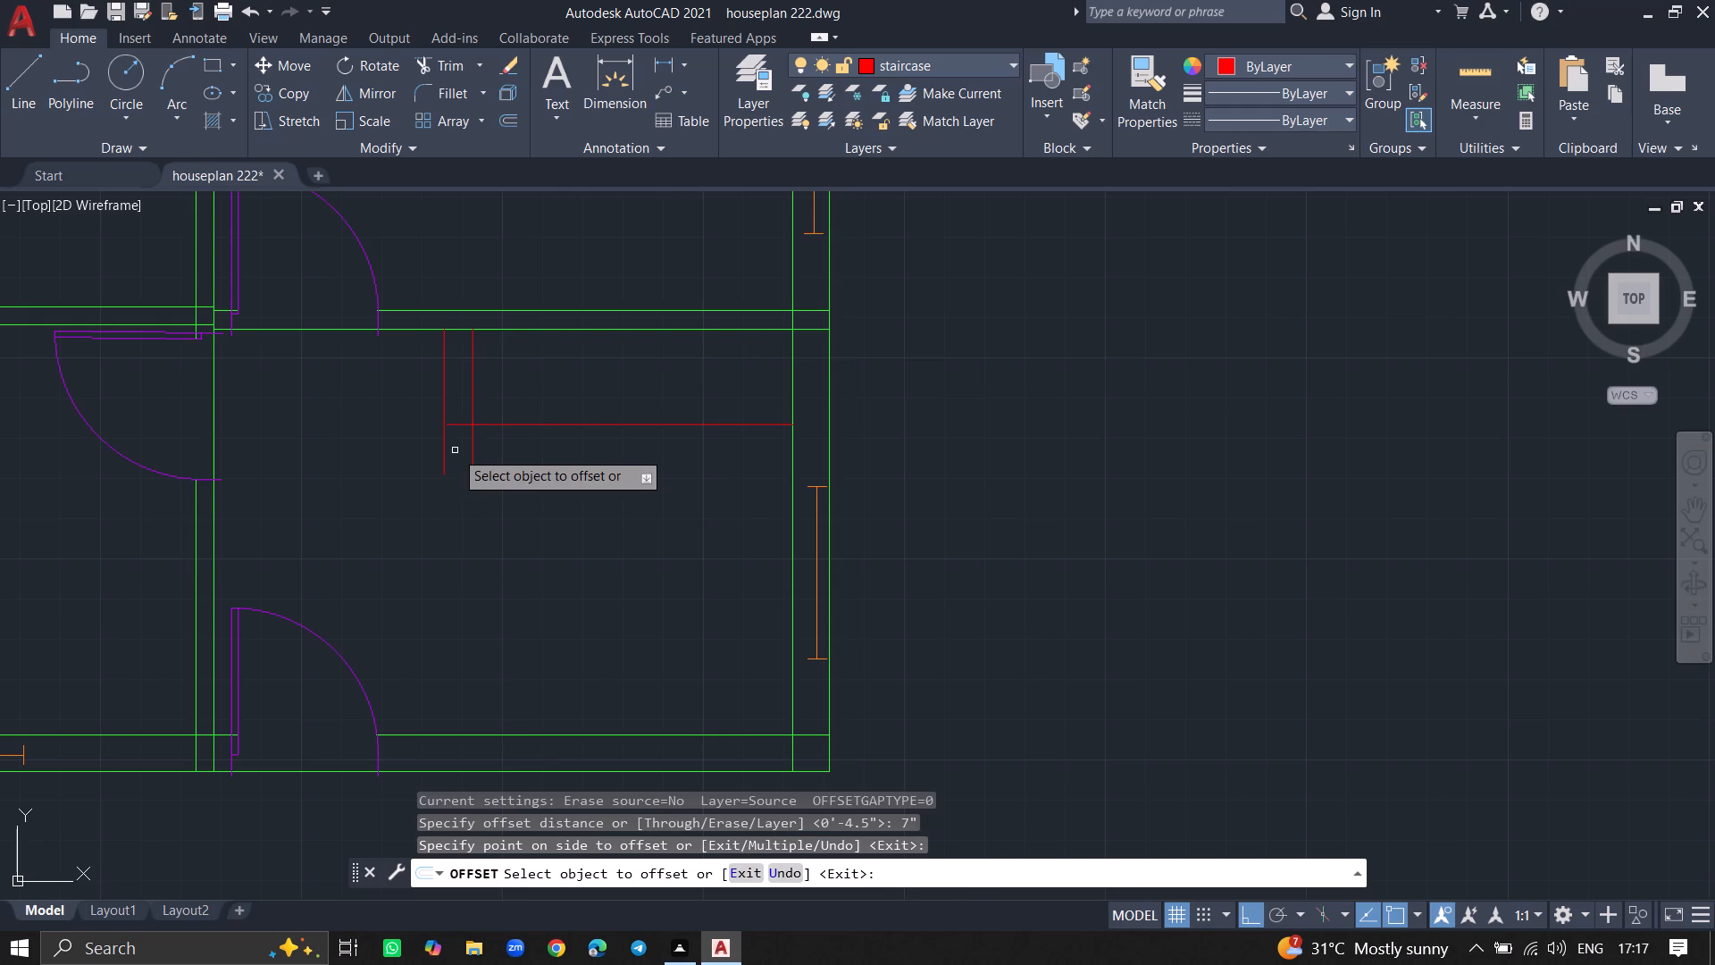
Offset the newest vertical staircase line 7" east six times in succession, completing eight parallel tread lines below the north wall.
click(474, 448)
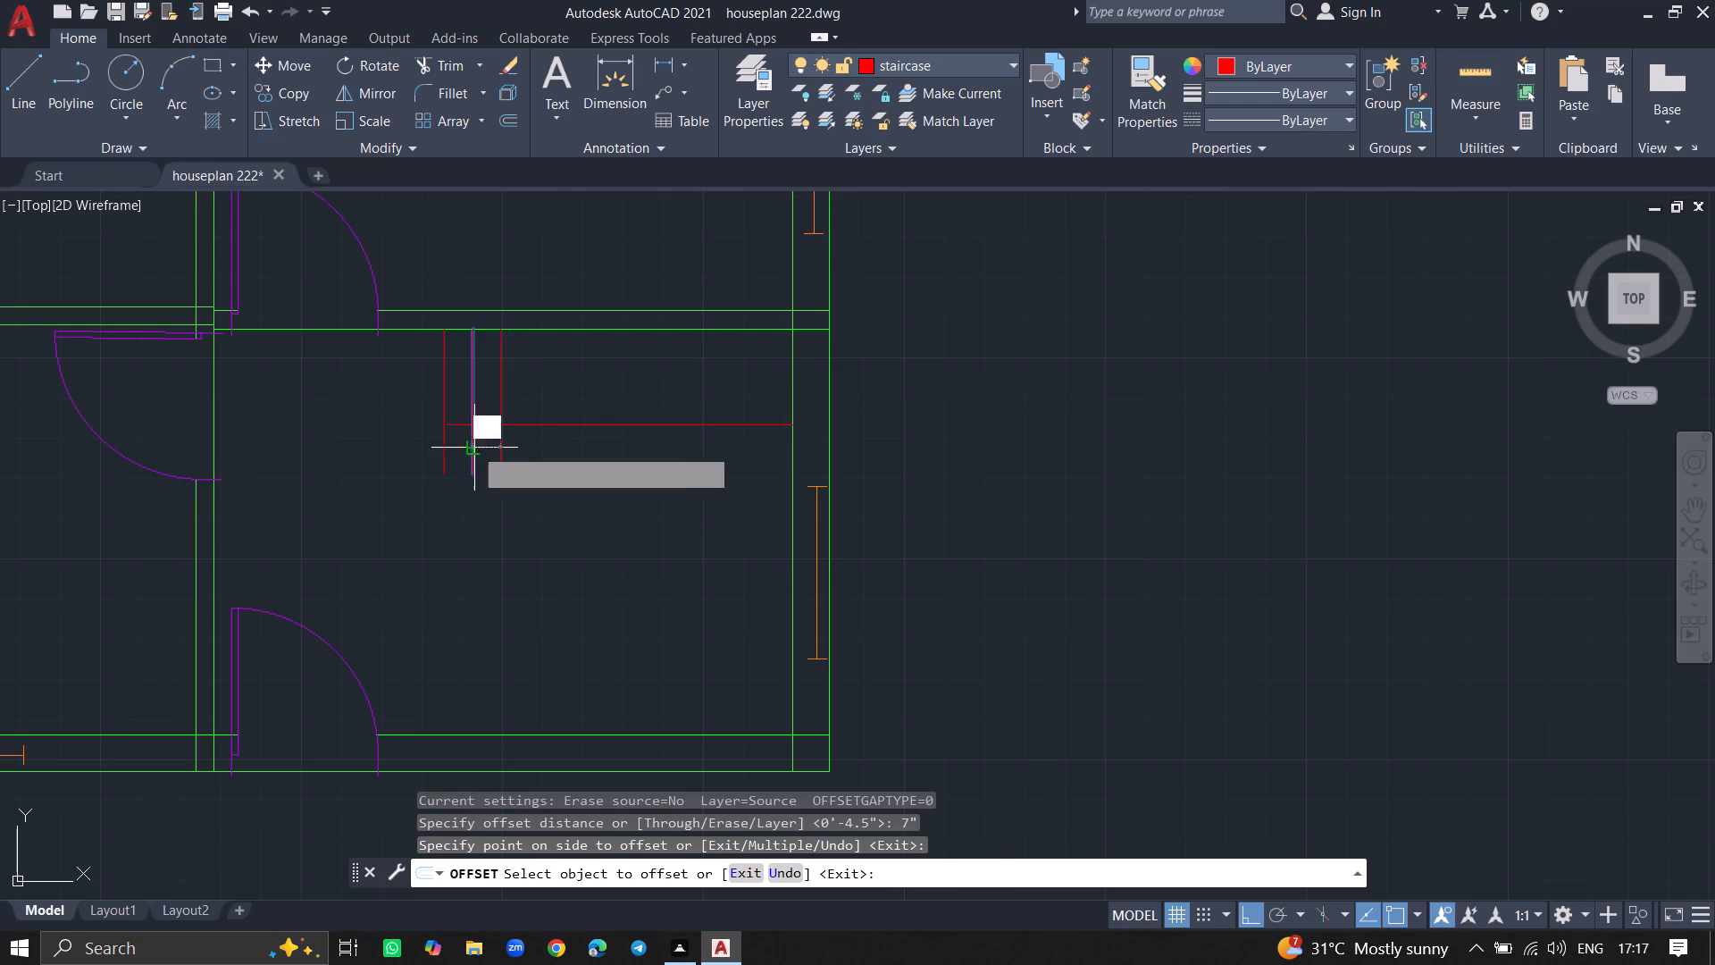
click(523, 448)
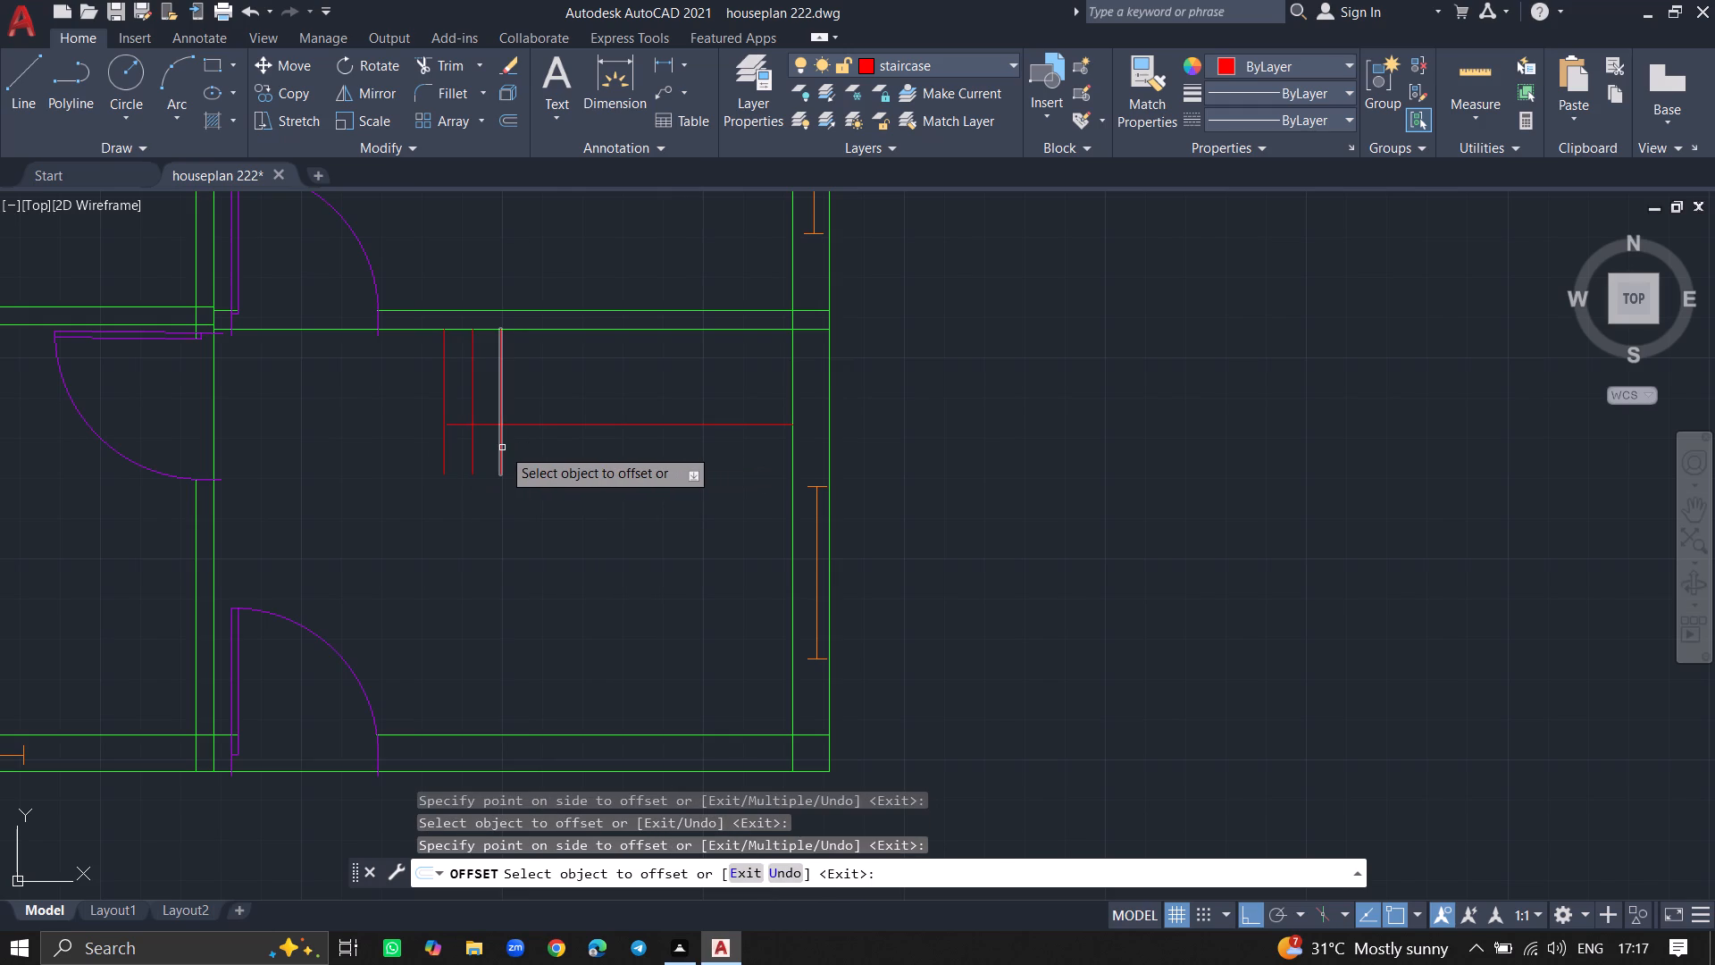
click(502, 448)
click(572, 458)
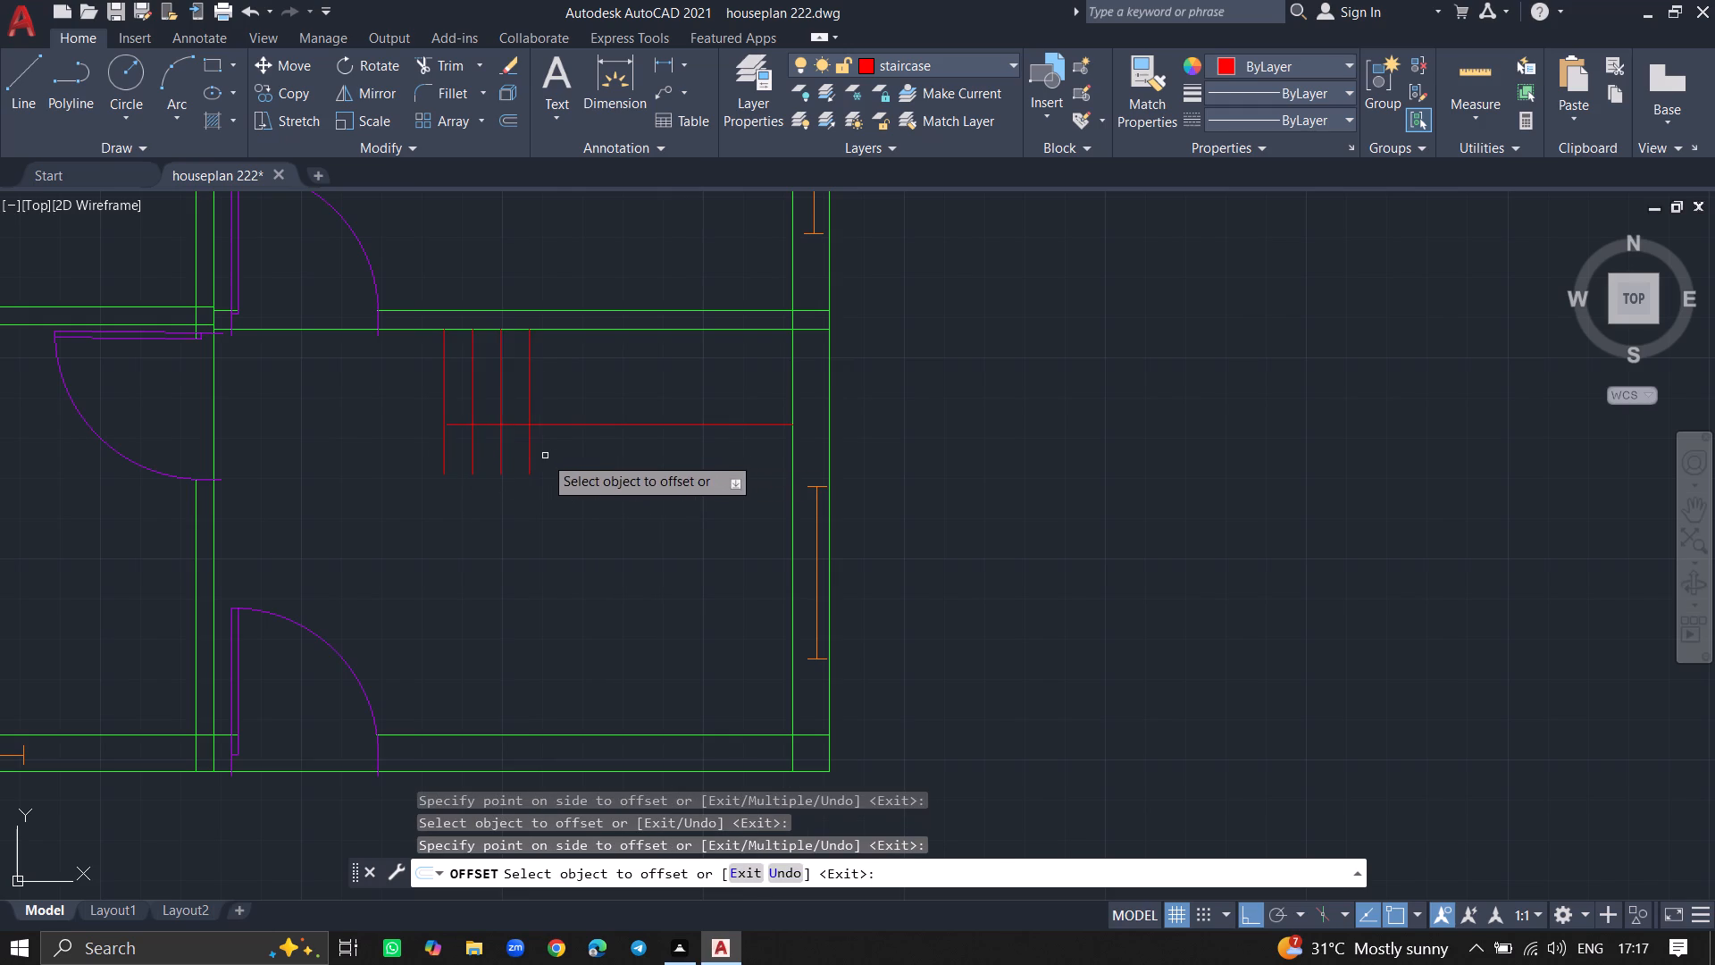
drag(529, 454, 571, 461)
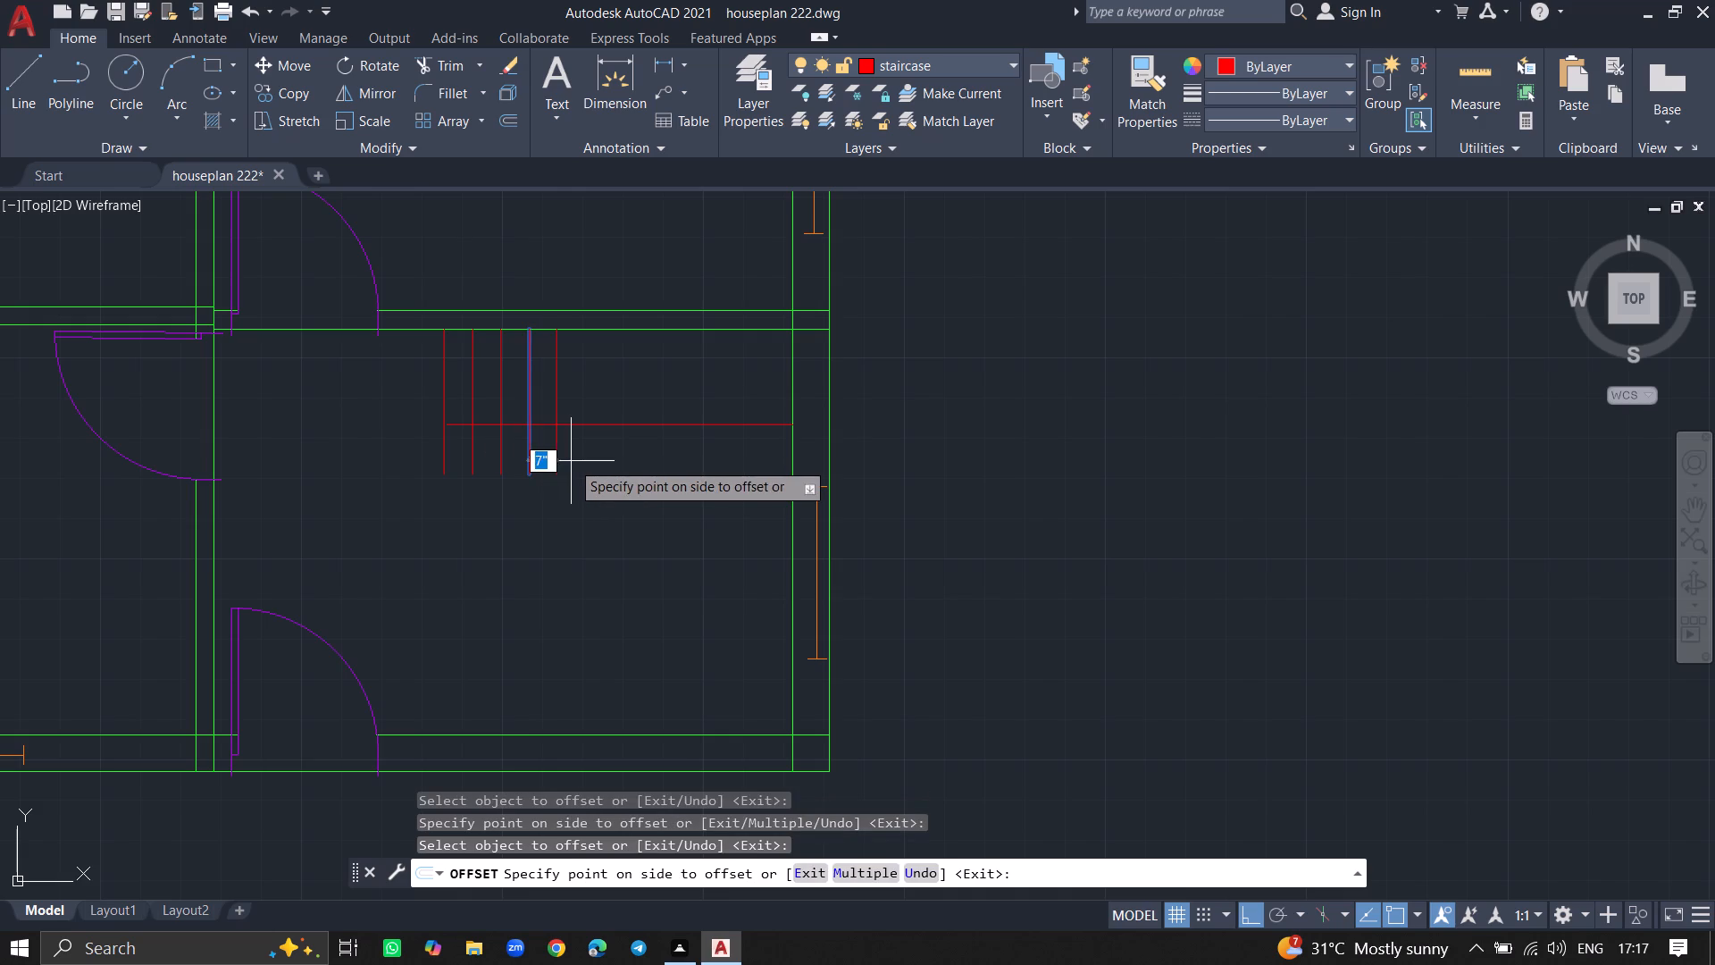
click(571, 461)
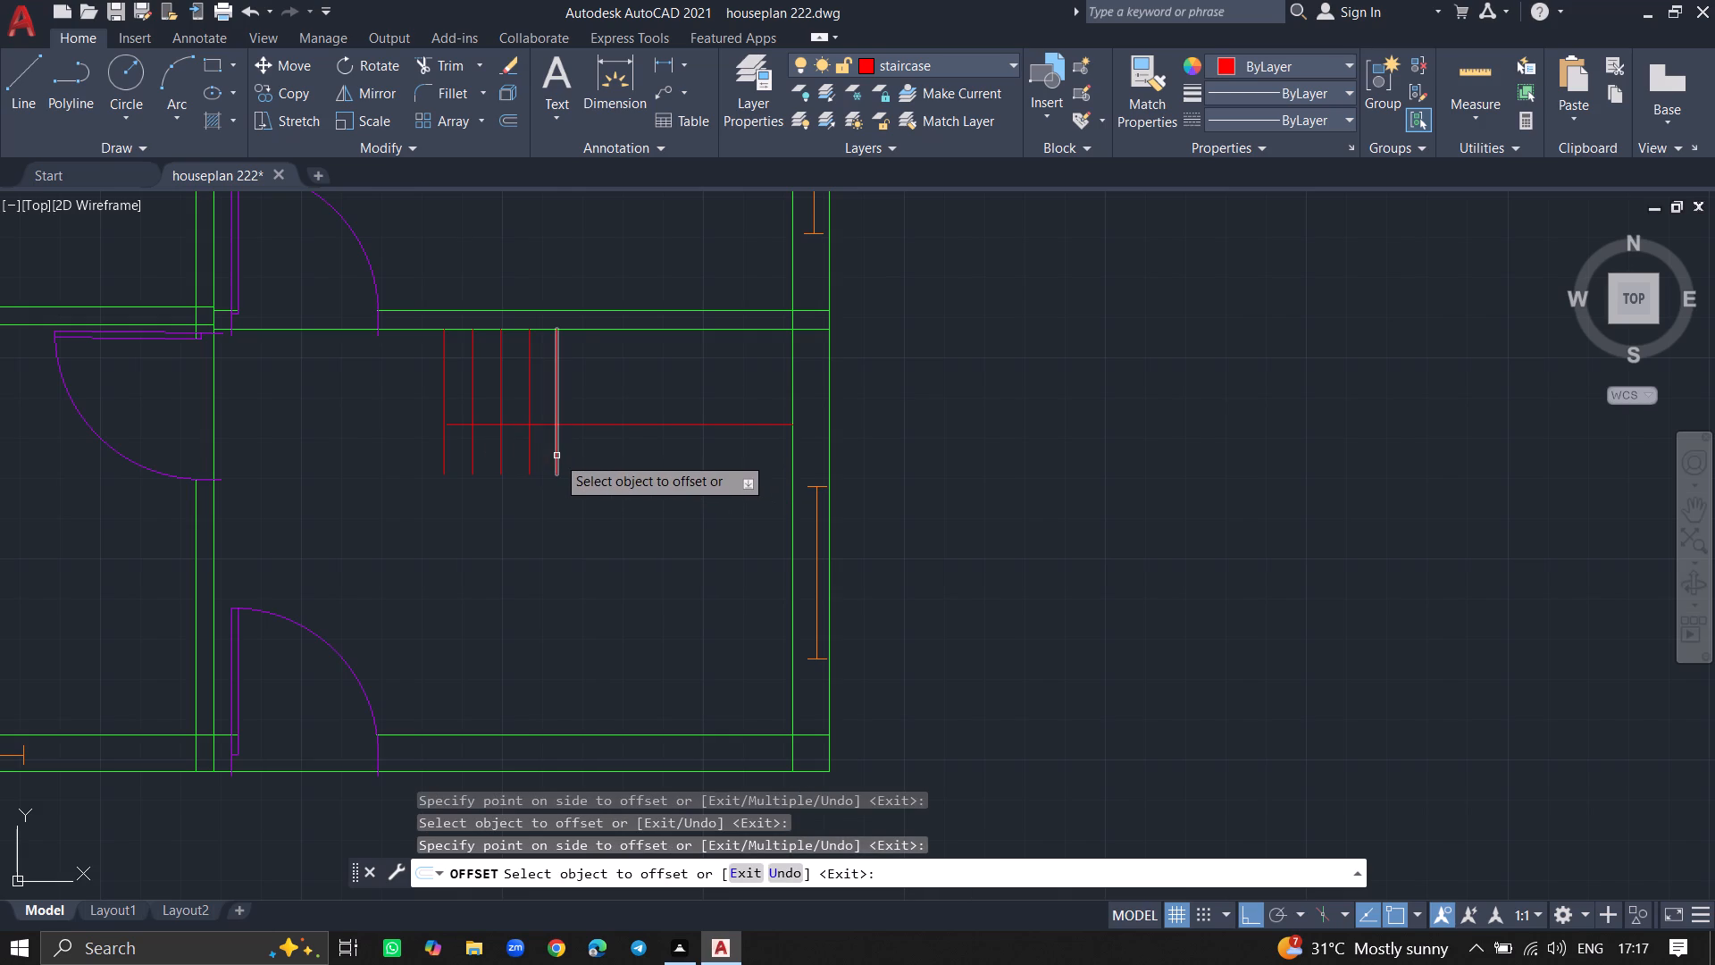
drag(556, 456, 608, 457)
click(608, 457)
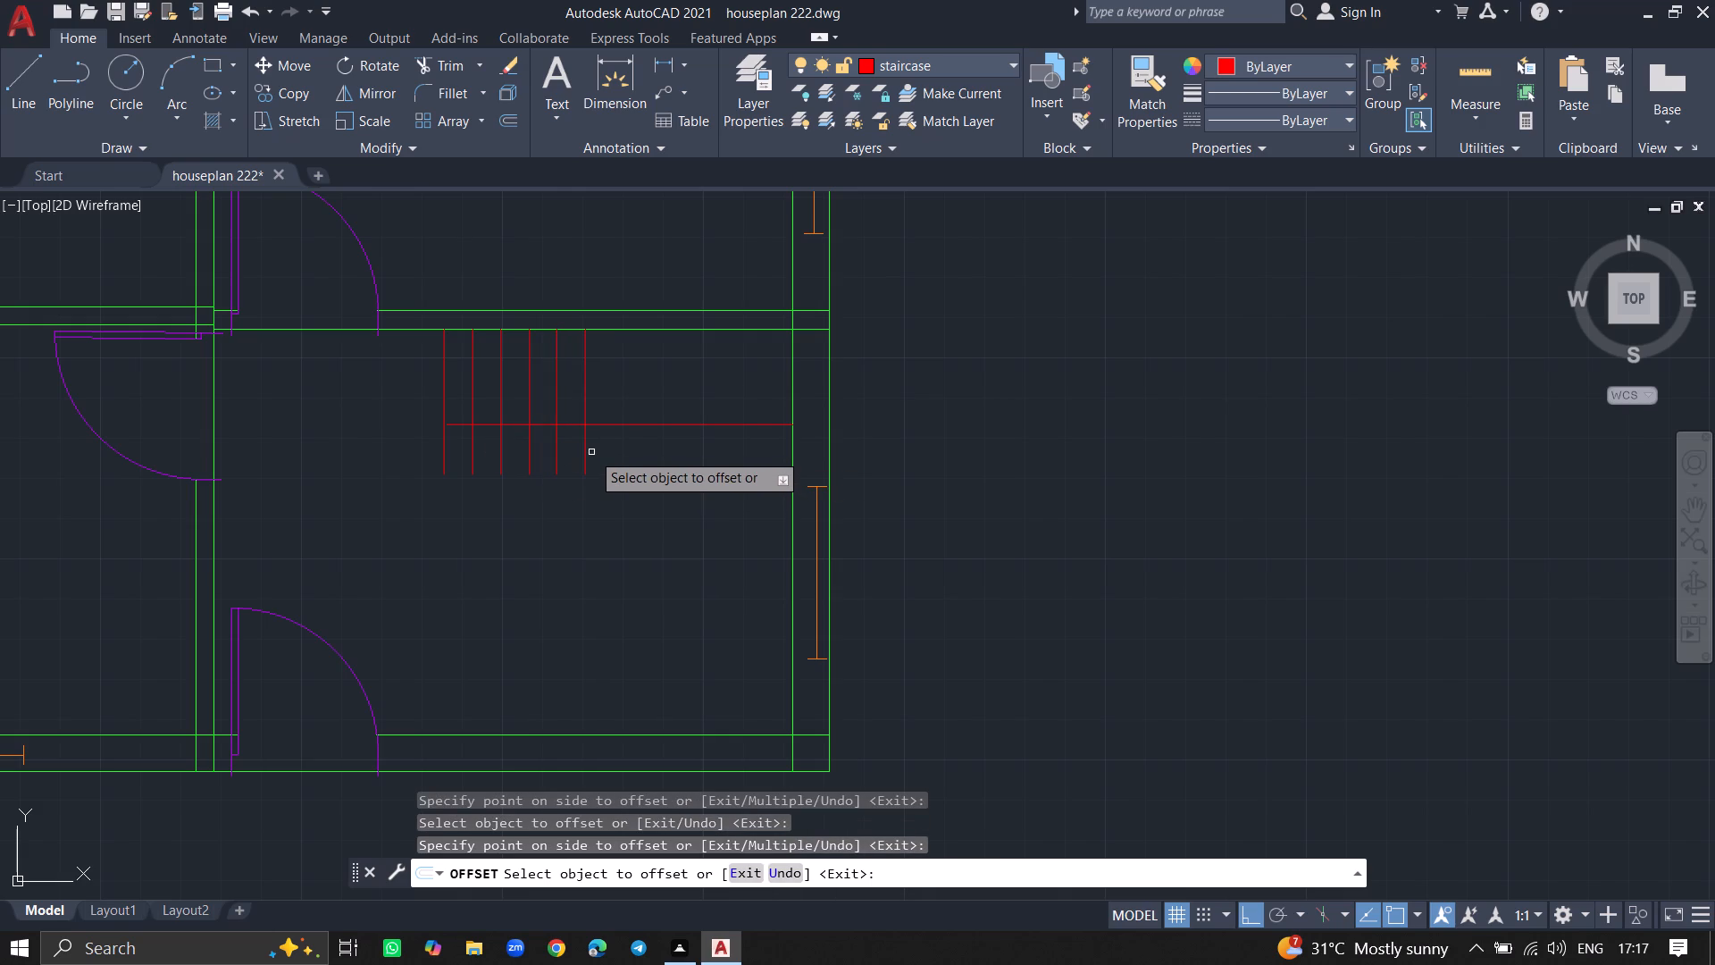
drag(586, 449, 613, 451)
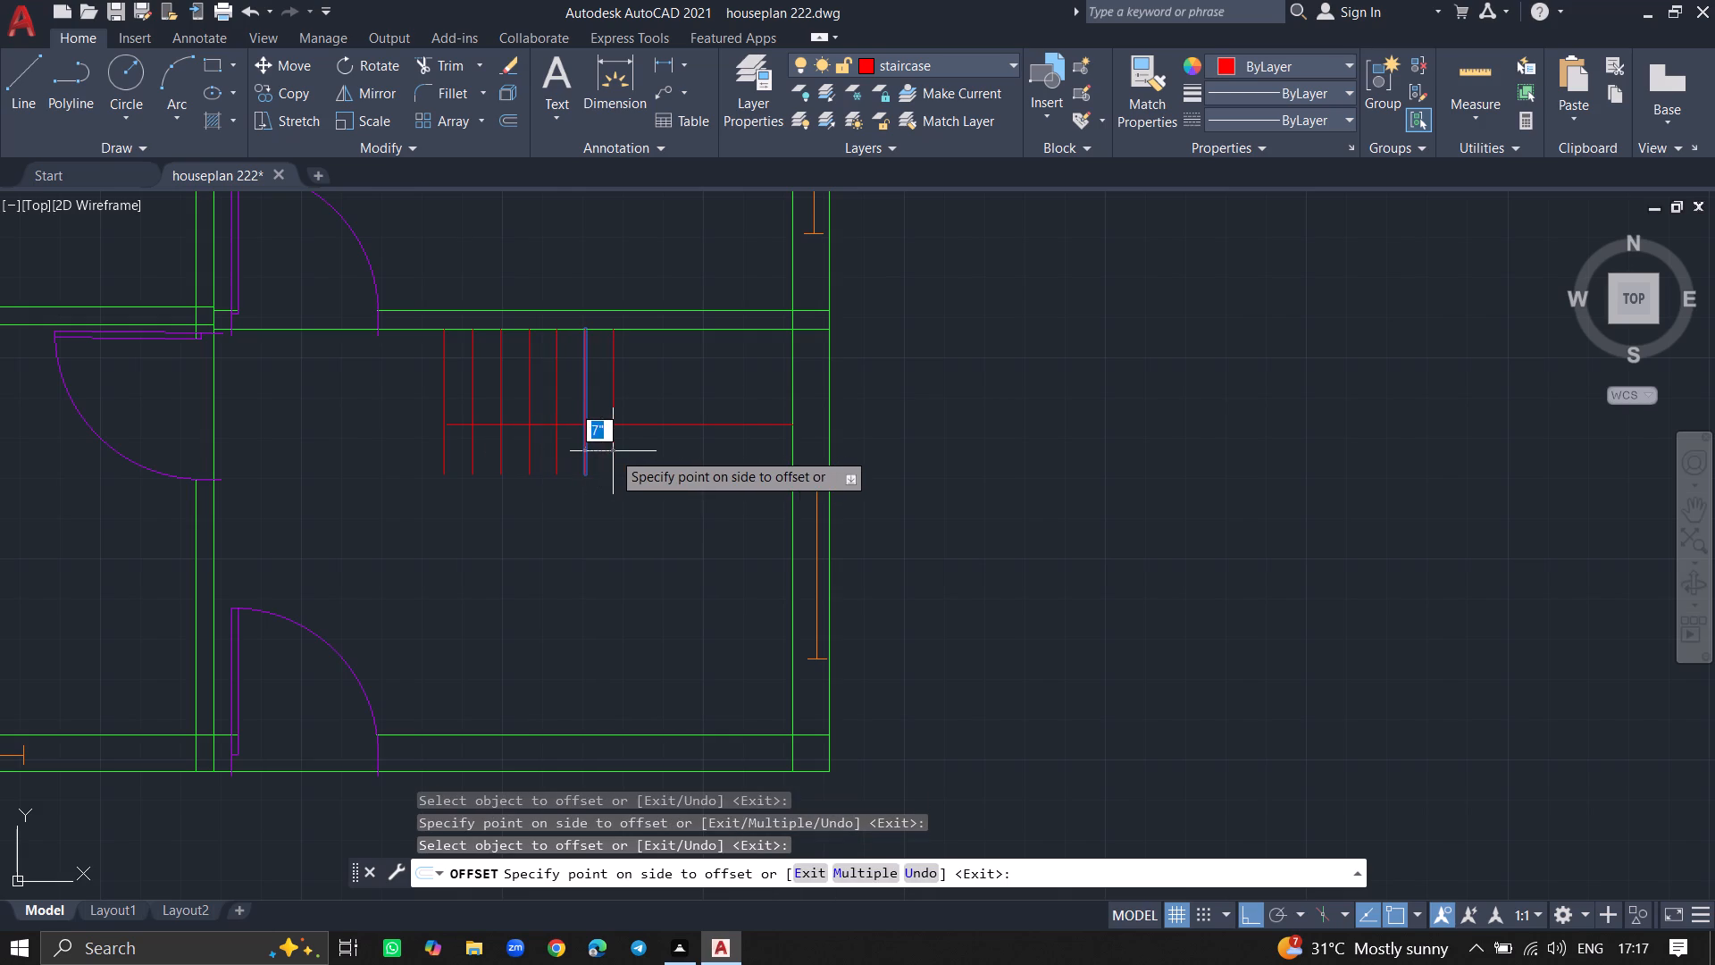
drag(613, 451, 615, 451)
click(615, 451)
drag(615, 451, 638, 454)
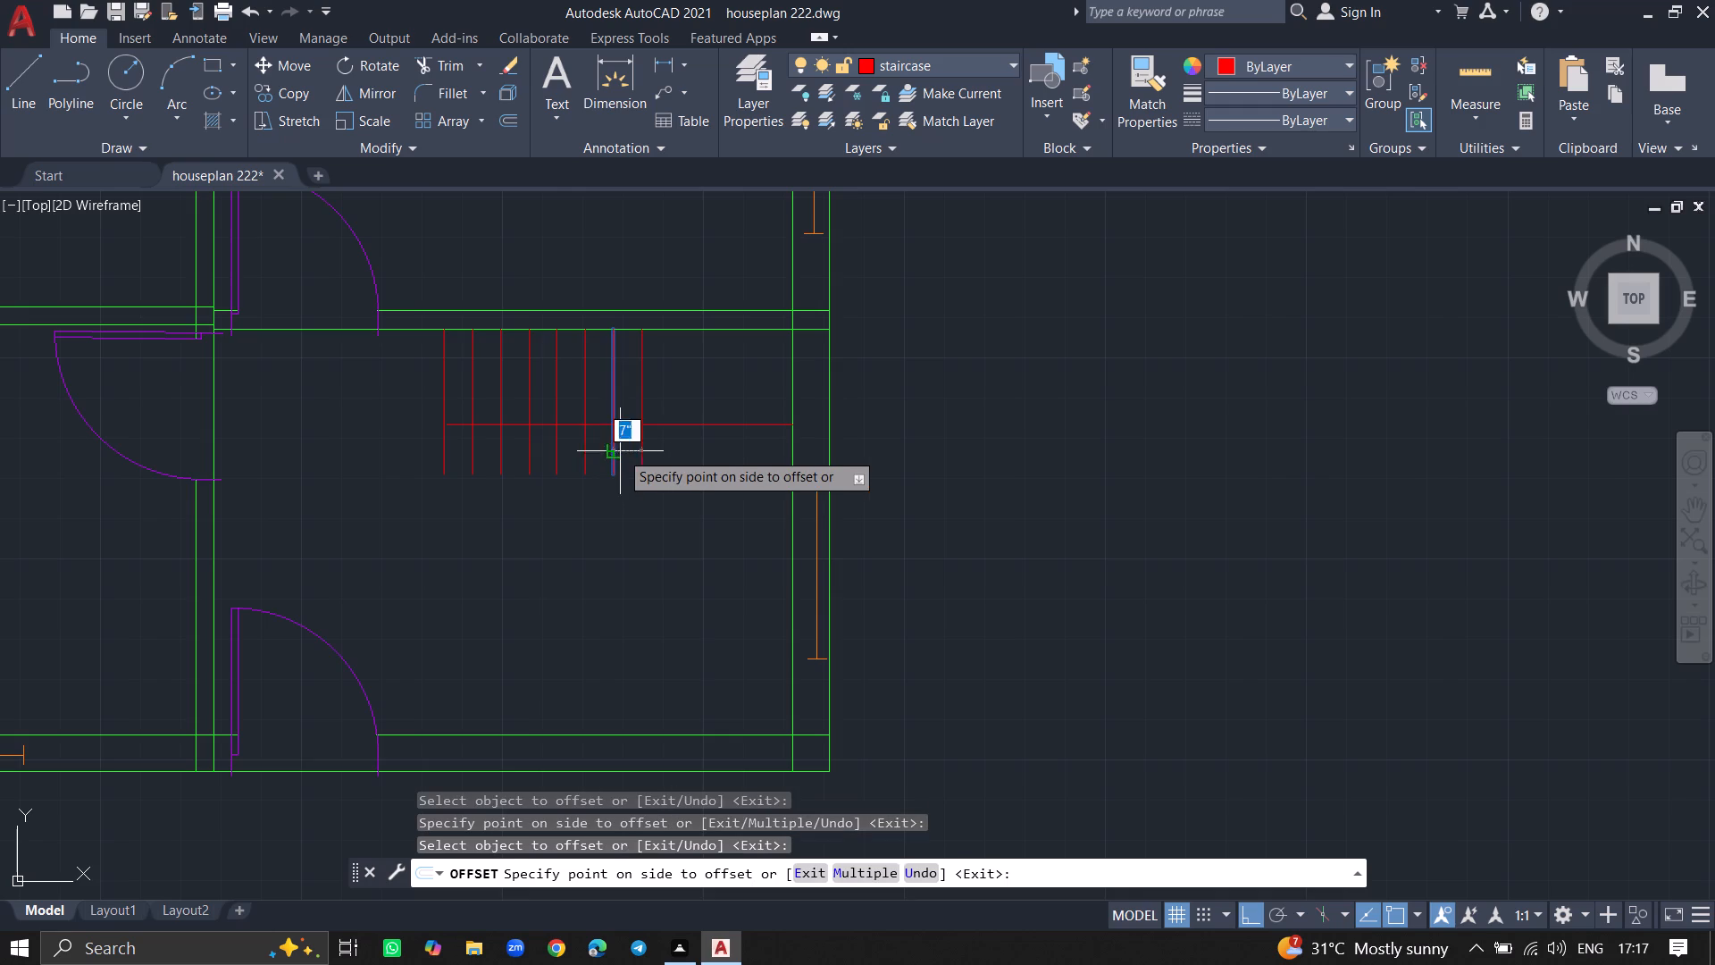
drag(638, 454, 658, 457)
click(658, 457)
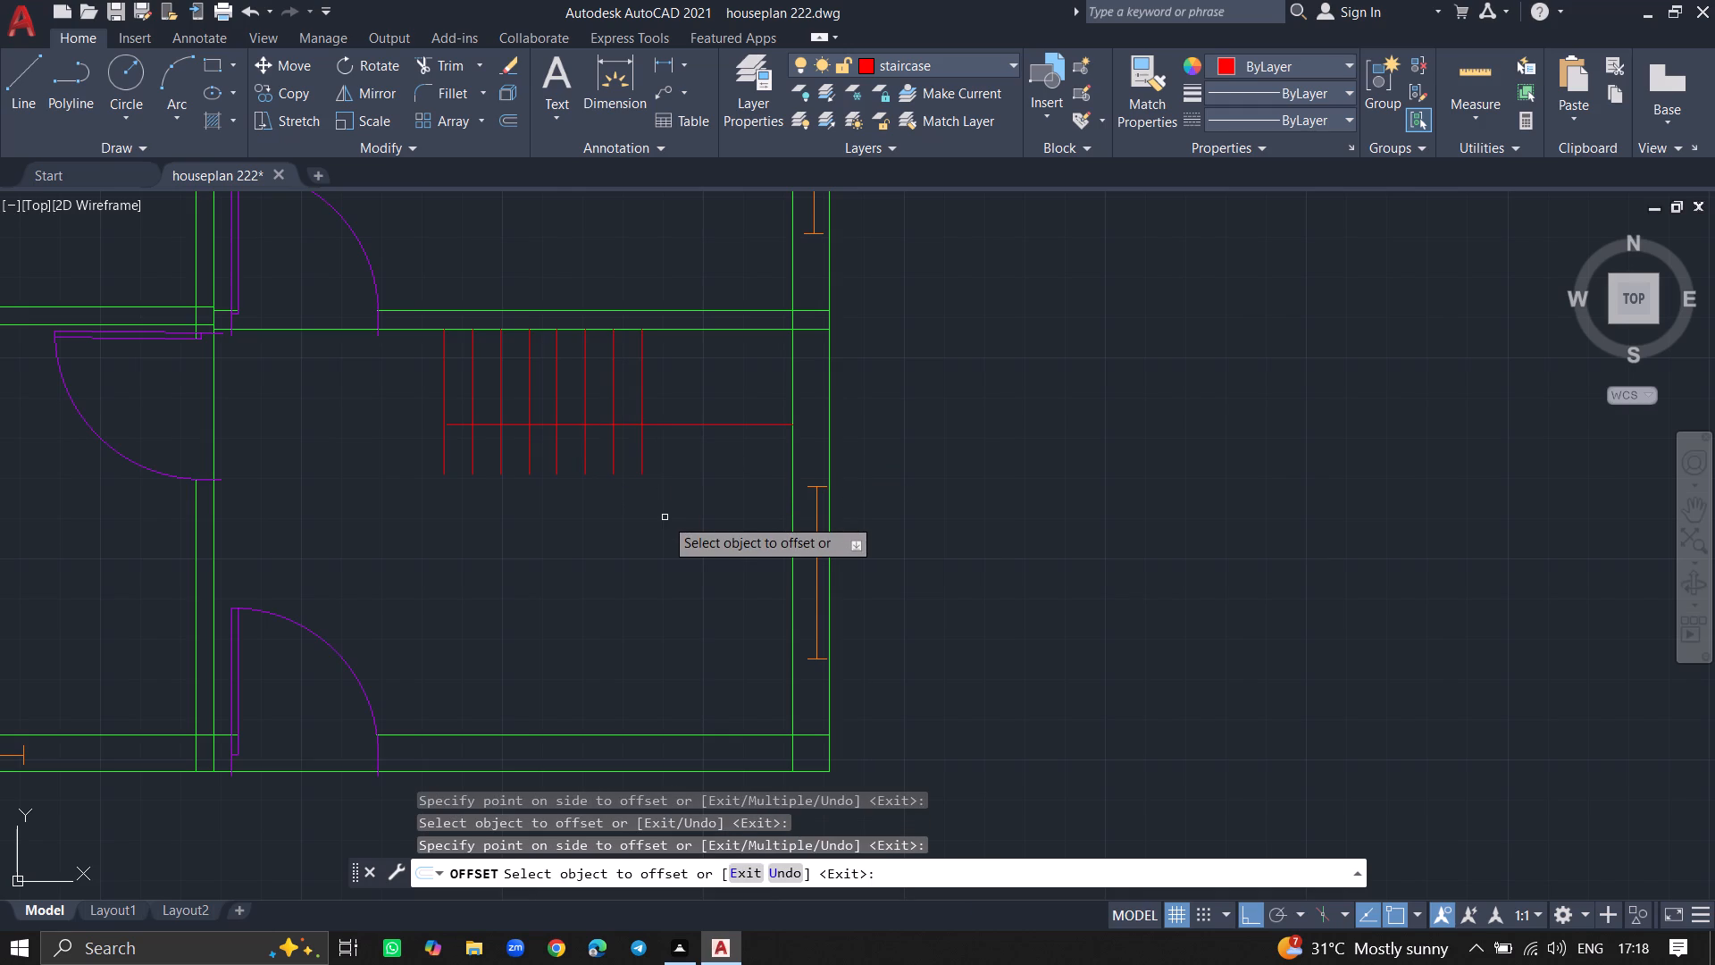
key(Escape)
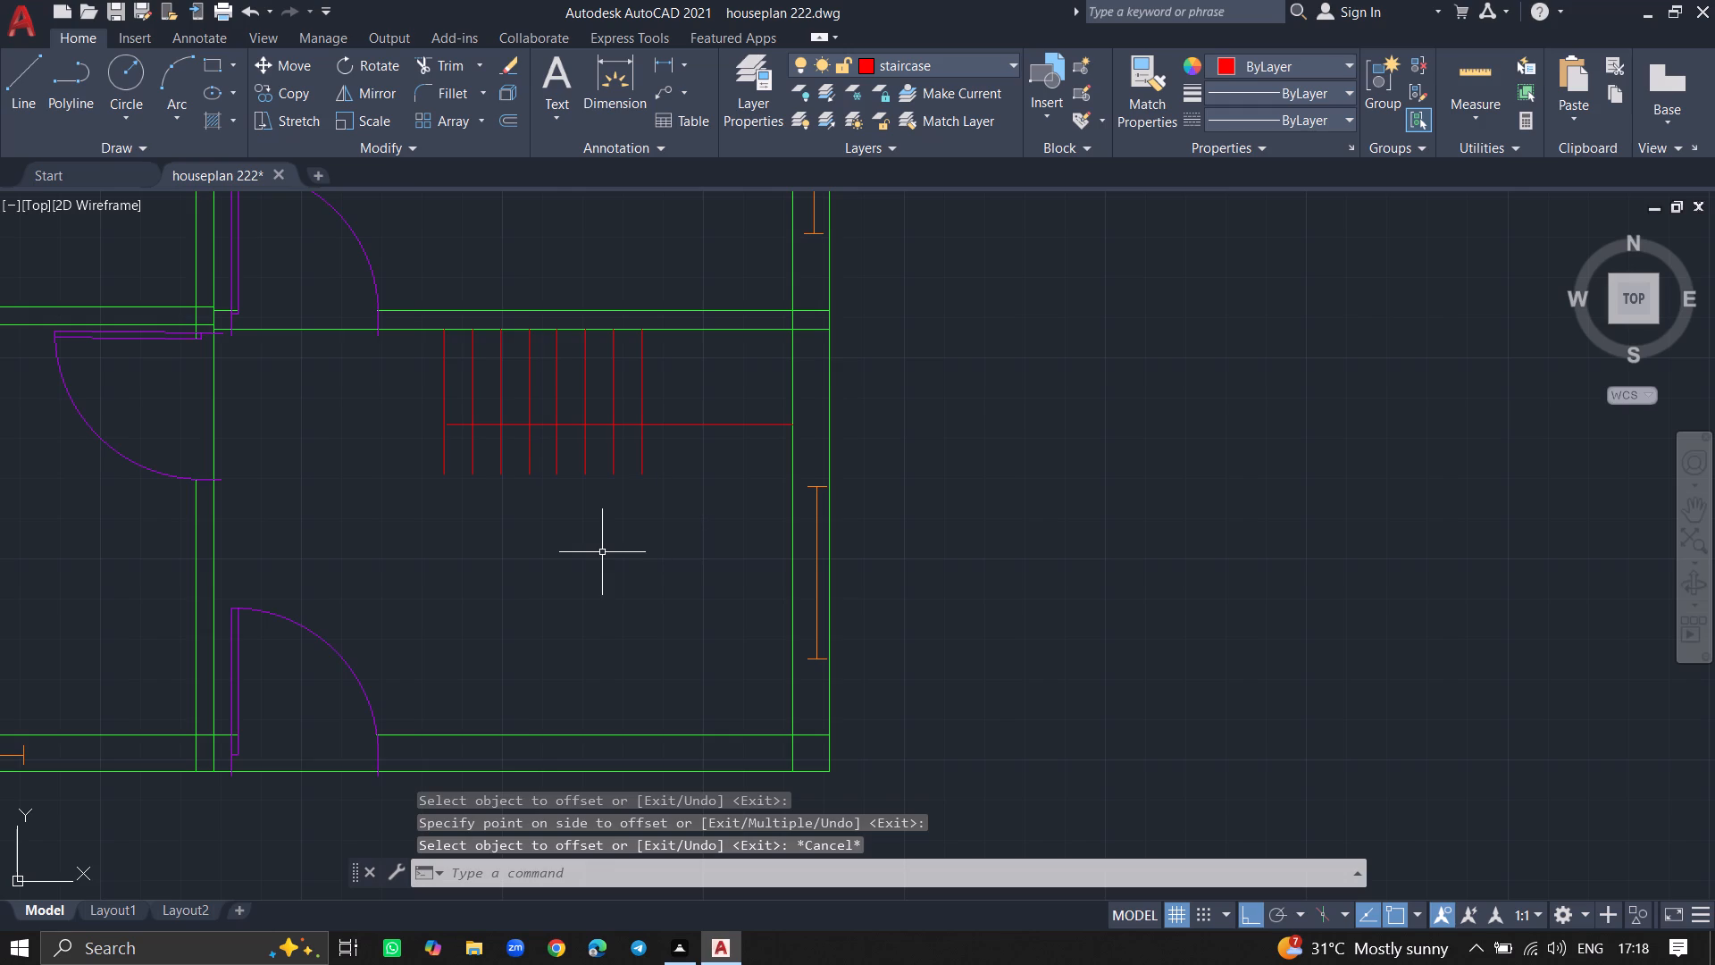
Draw a horizontal line from the south end of the westernmost tread line east to the inner line of the east wall.
key(l)
key(Return)
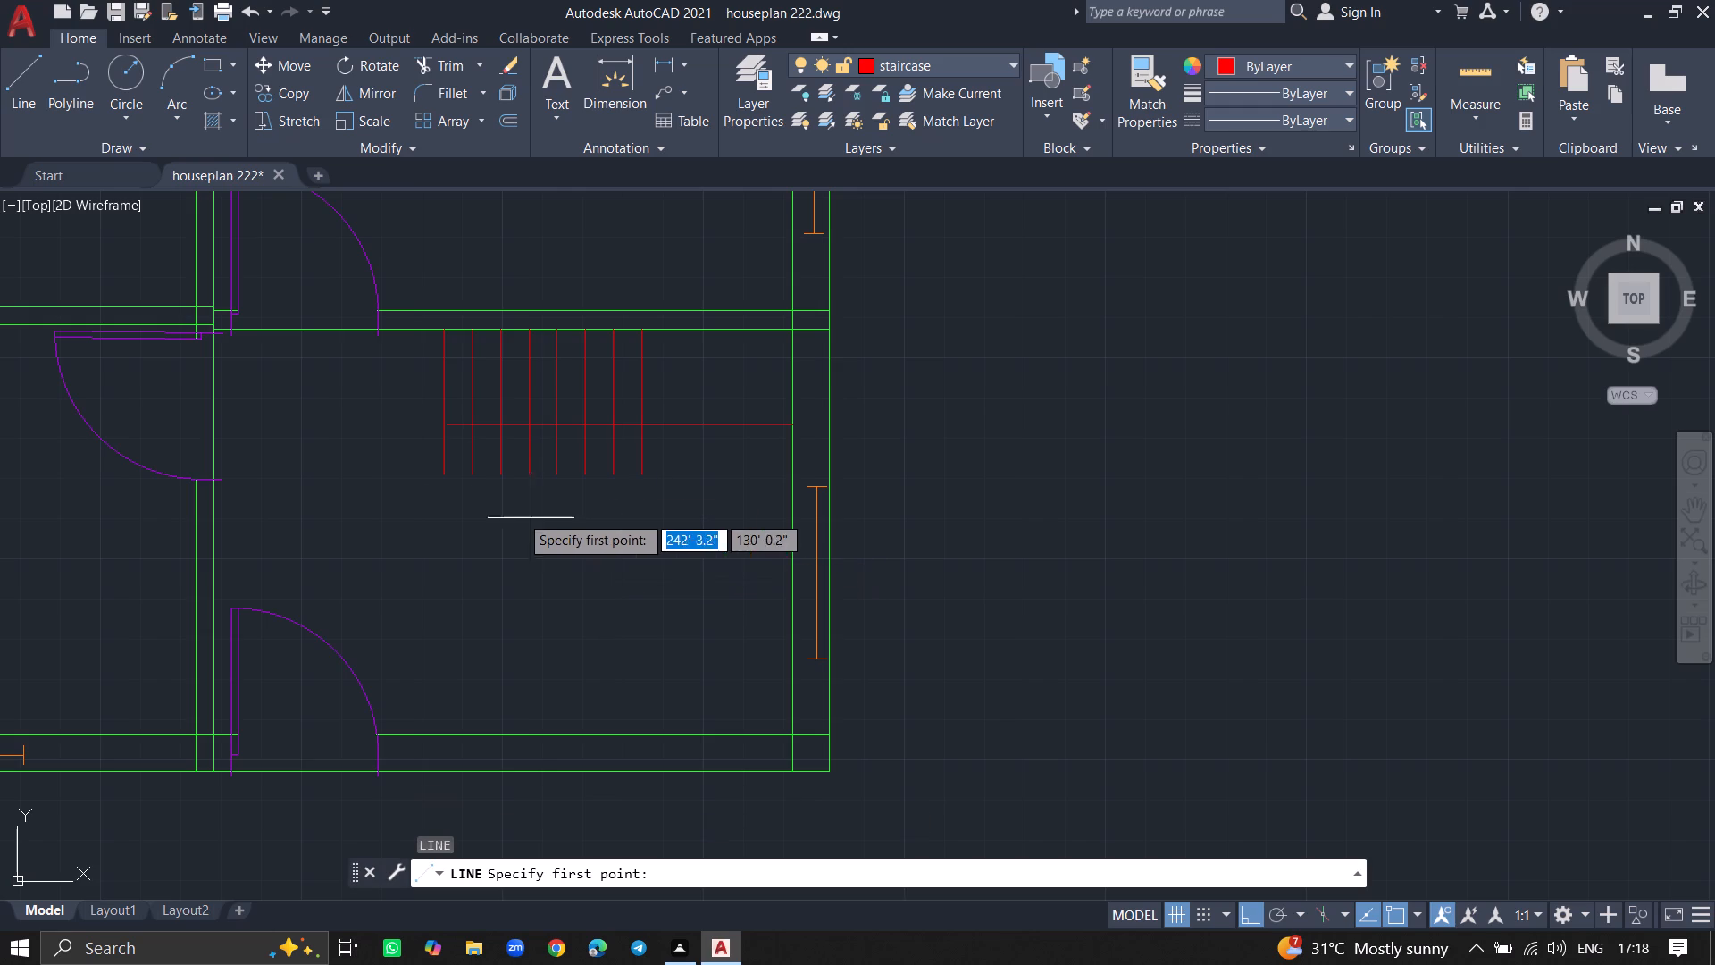
drag(450, 477, 640, 489)
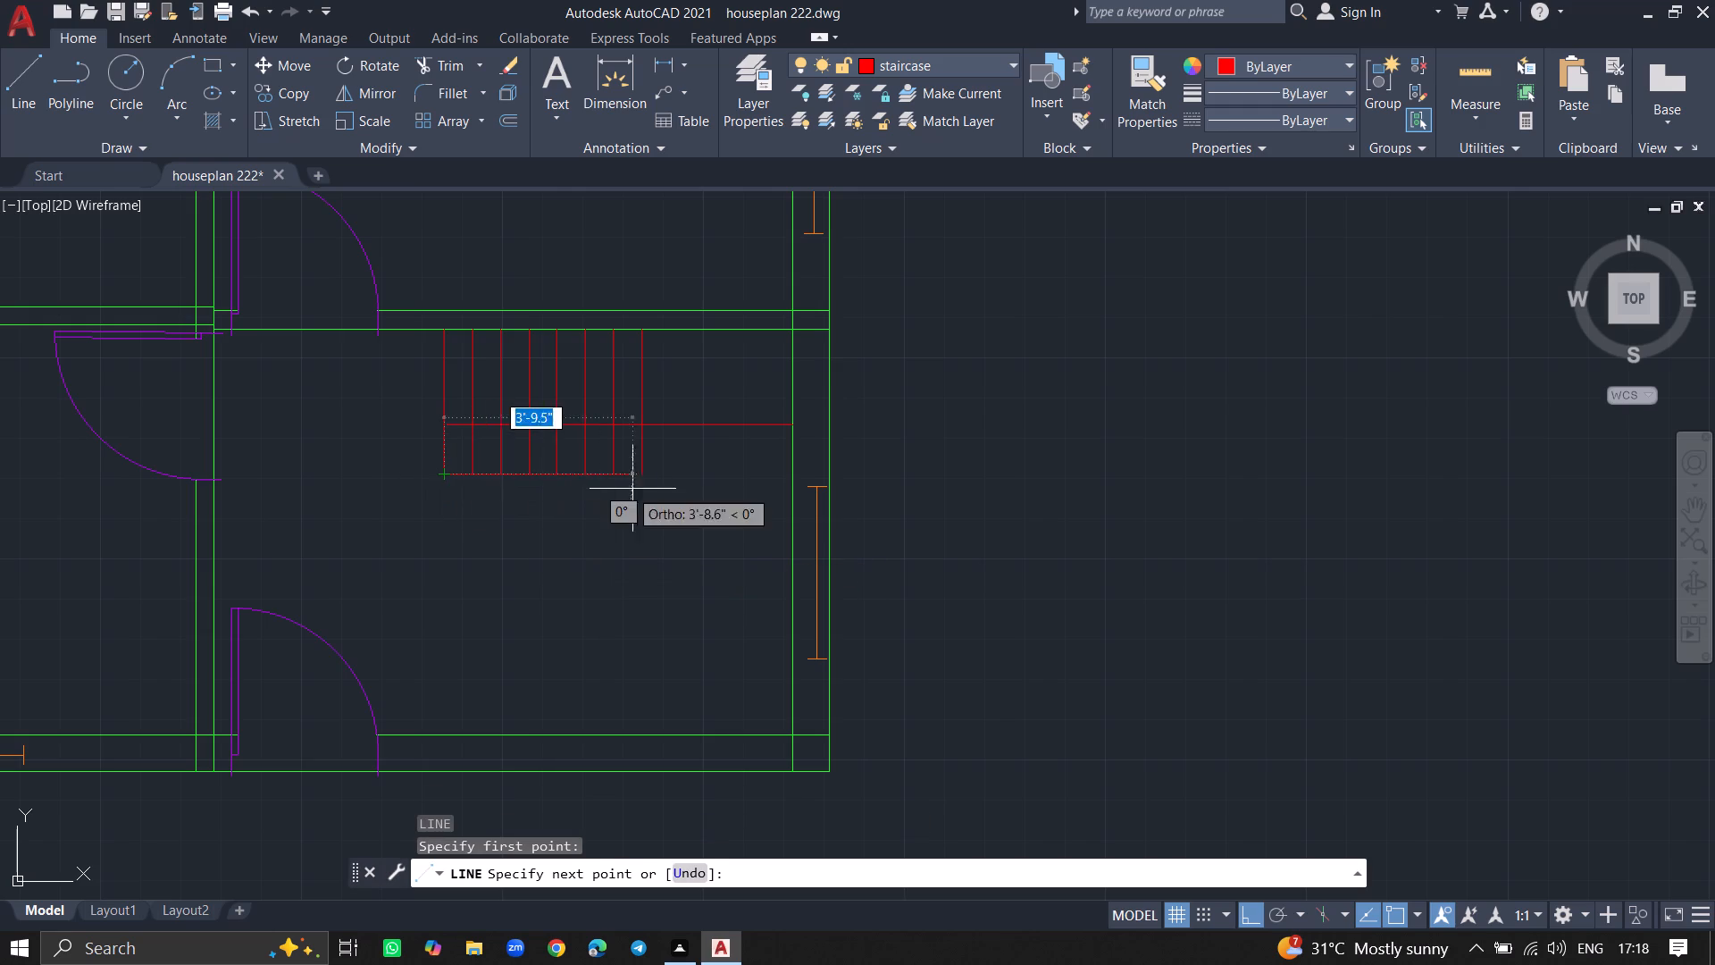
drag(640, 489, 748, 482)
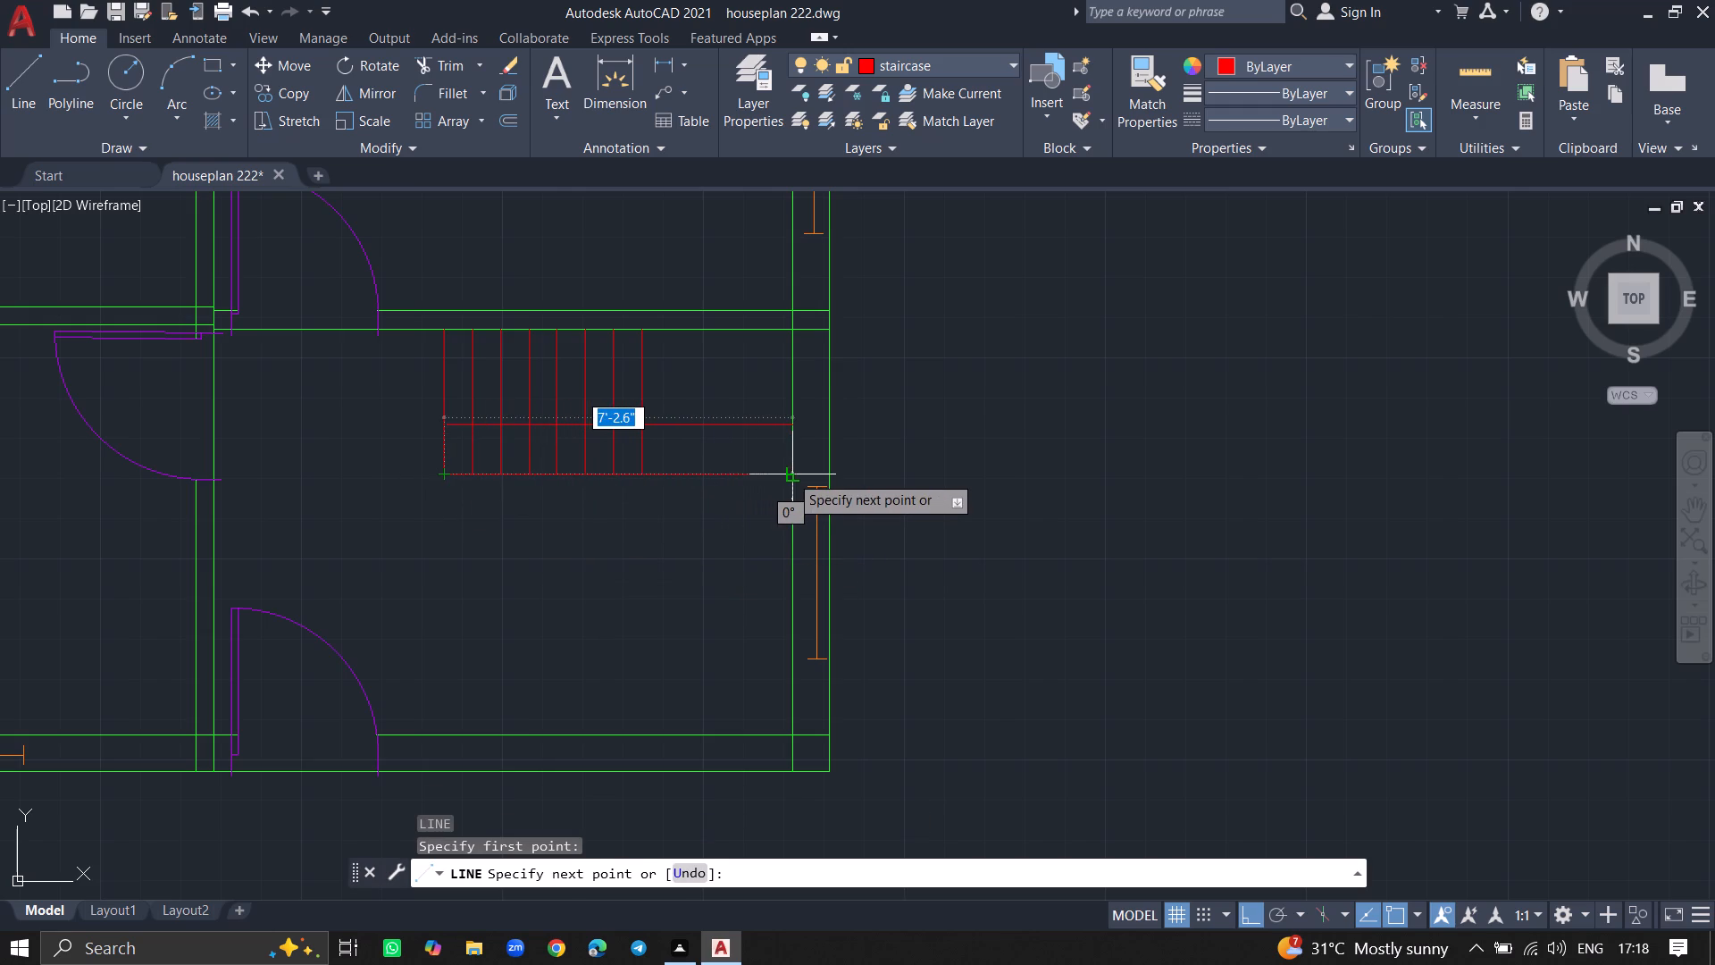
click(790, 474)
key(Return)
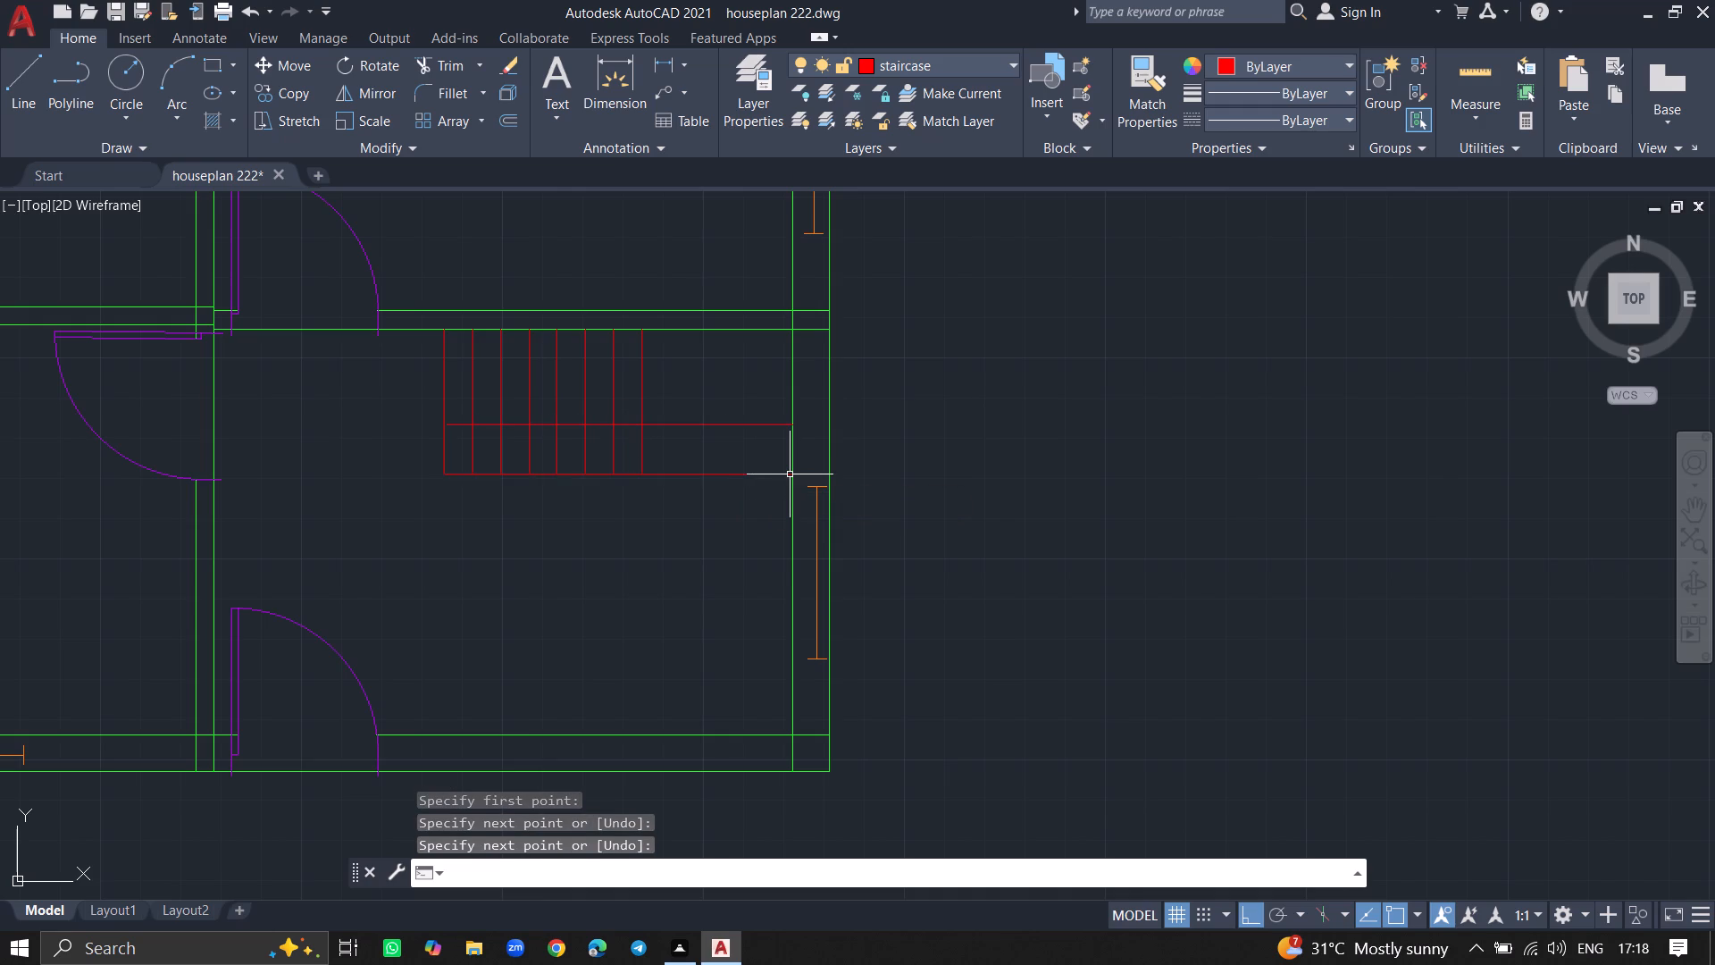
Draw a vertical line from the south end of the easternmost tread line down to the inner line of the south wall.
key(l)
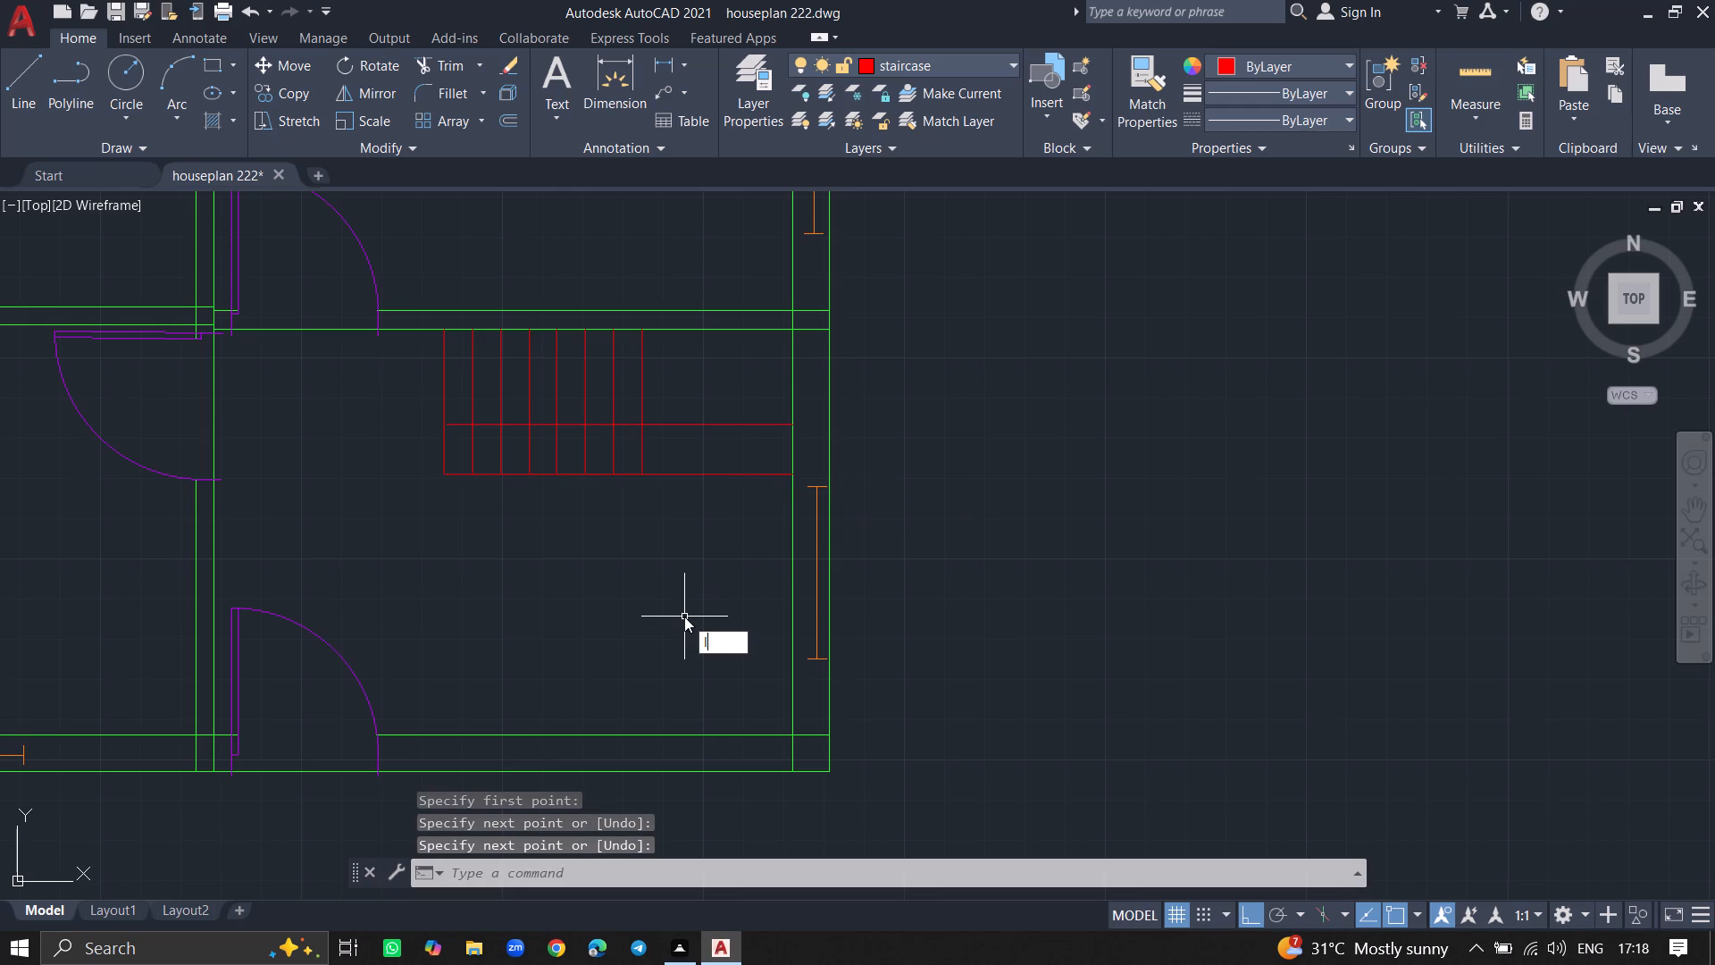
text(ine)
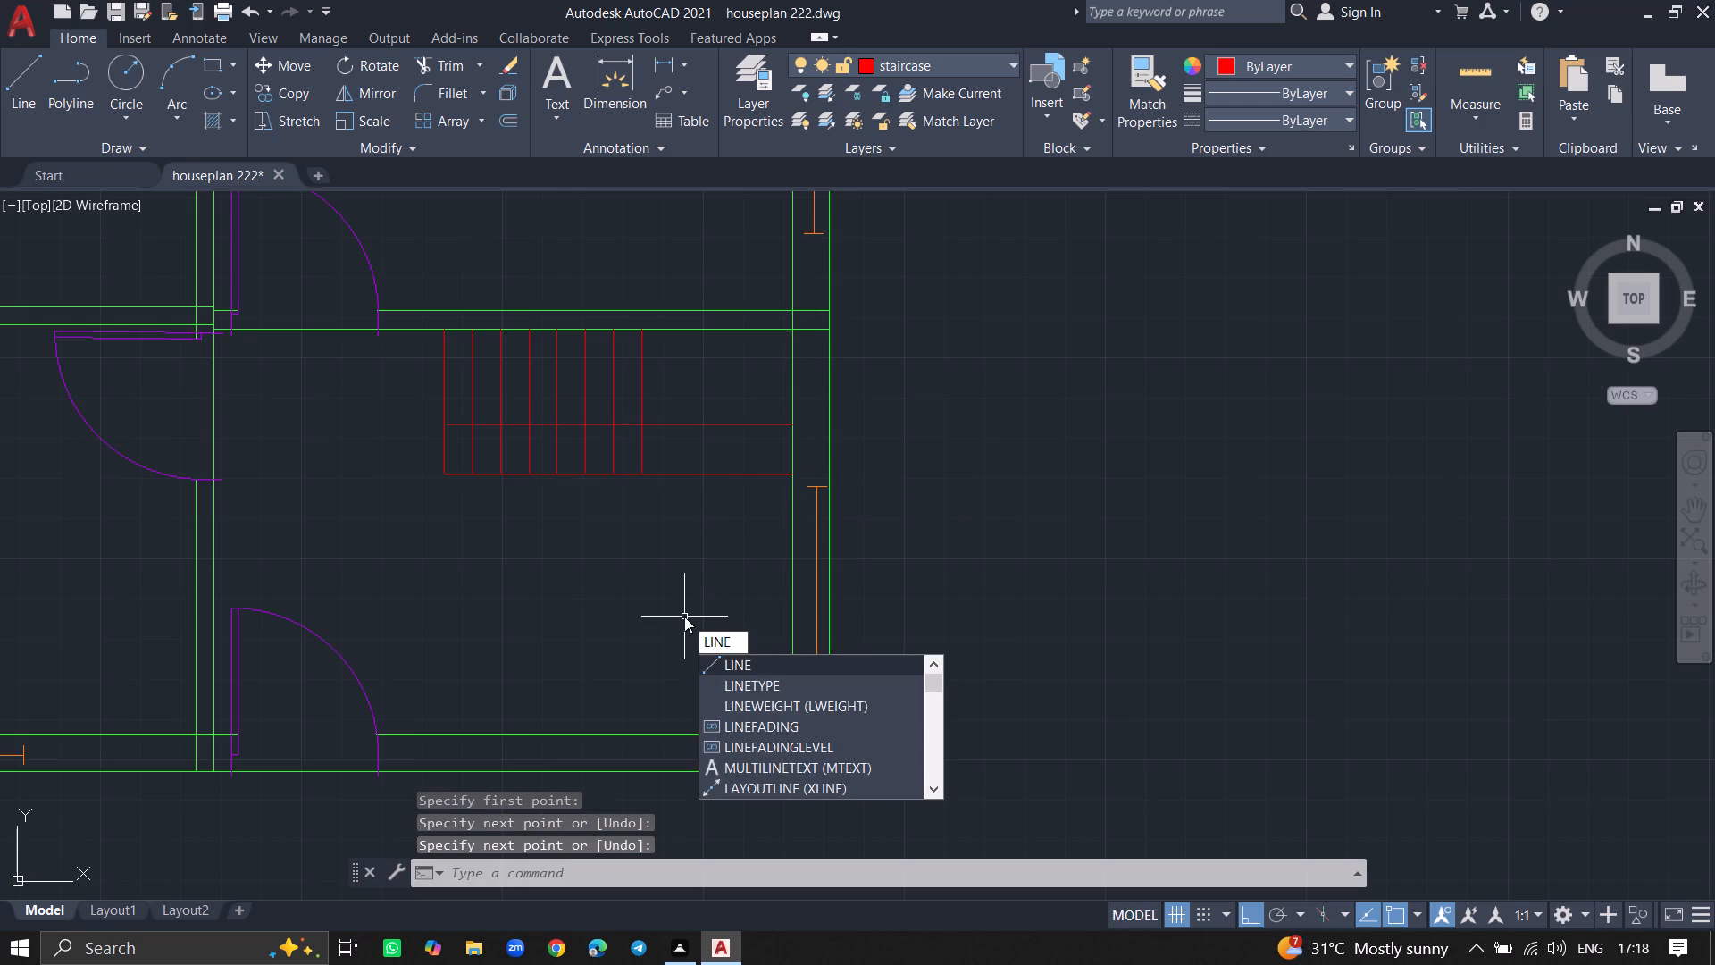
key(Return)
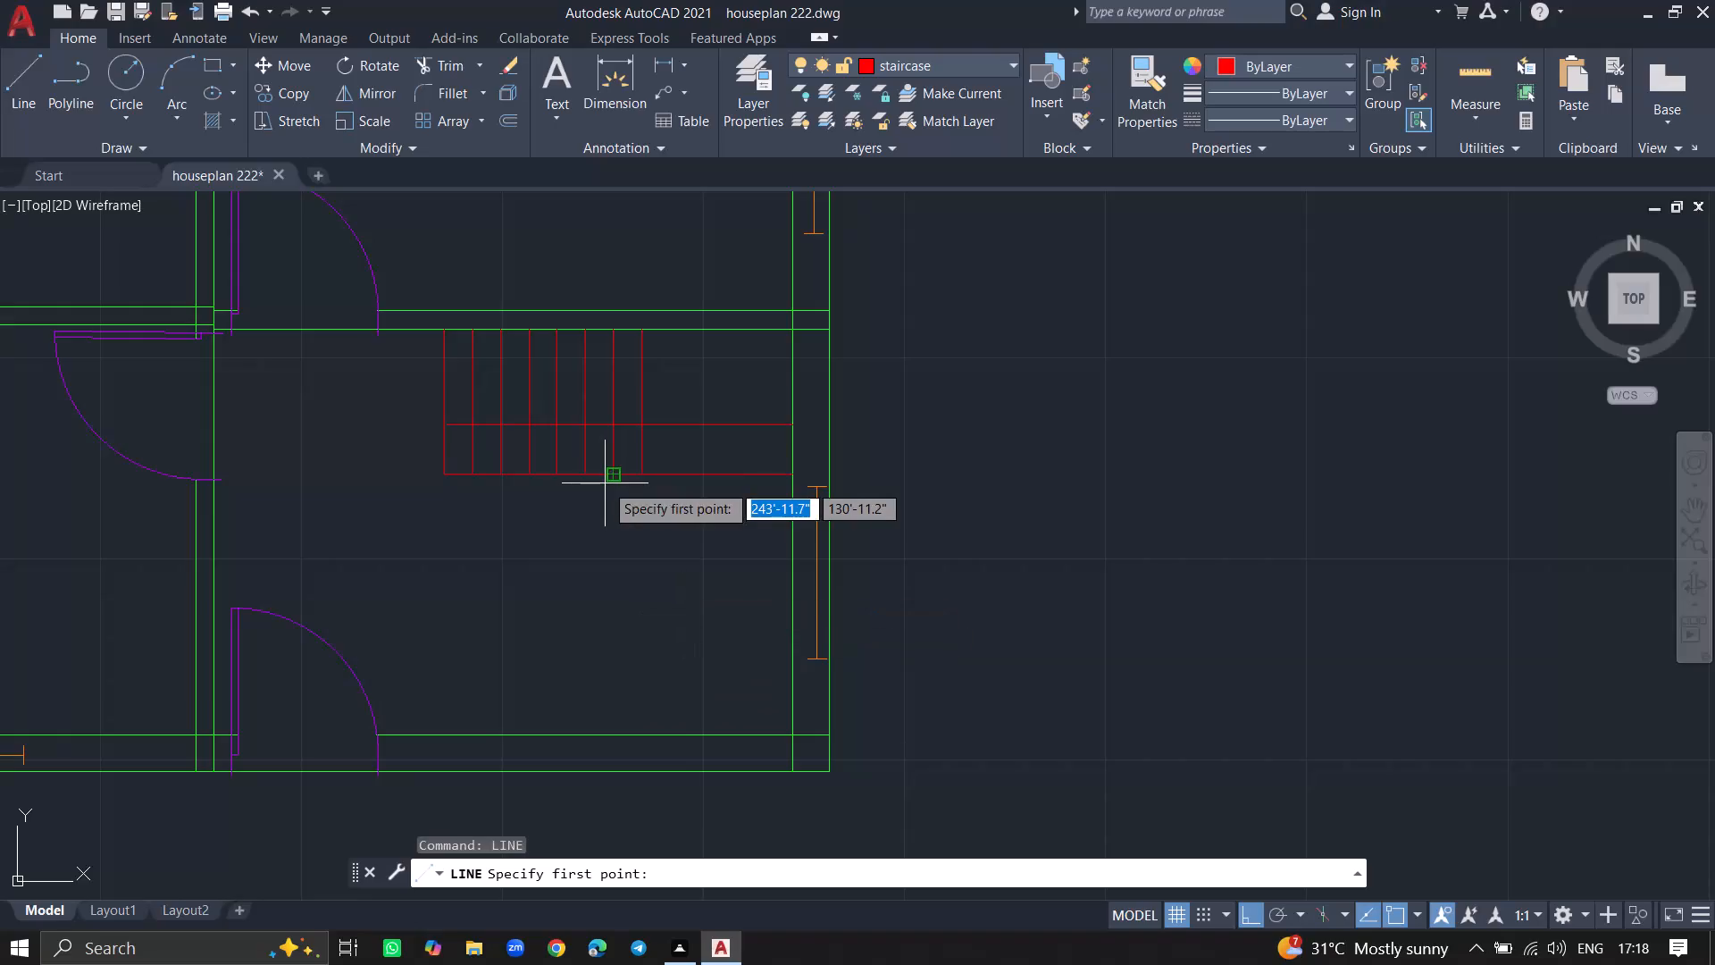
click(643, 479)
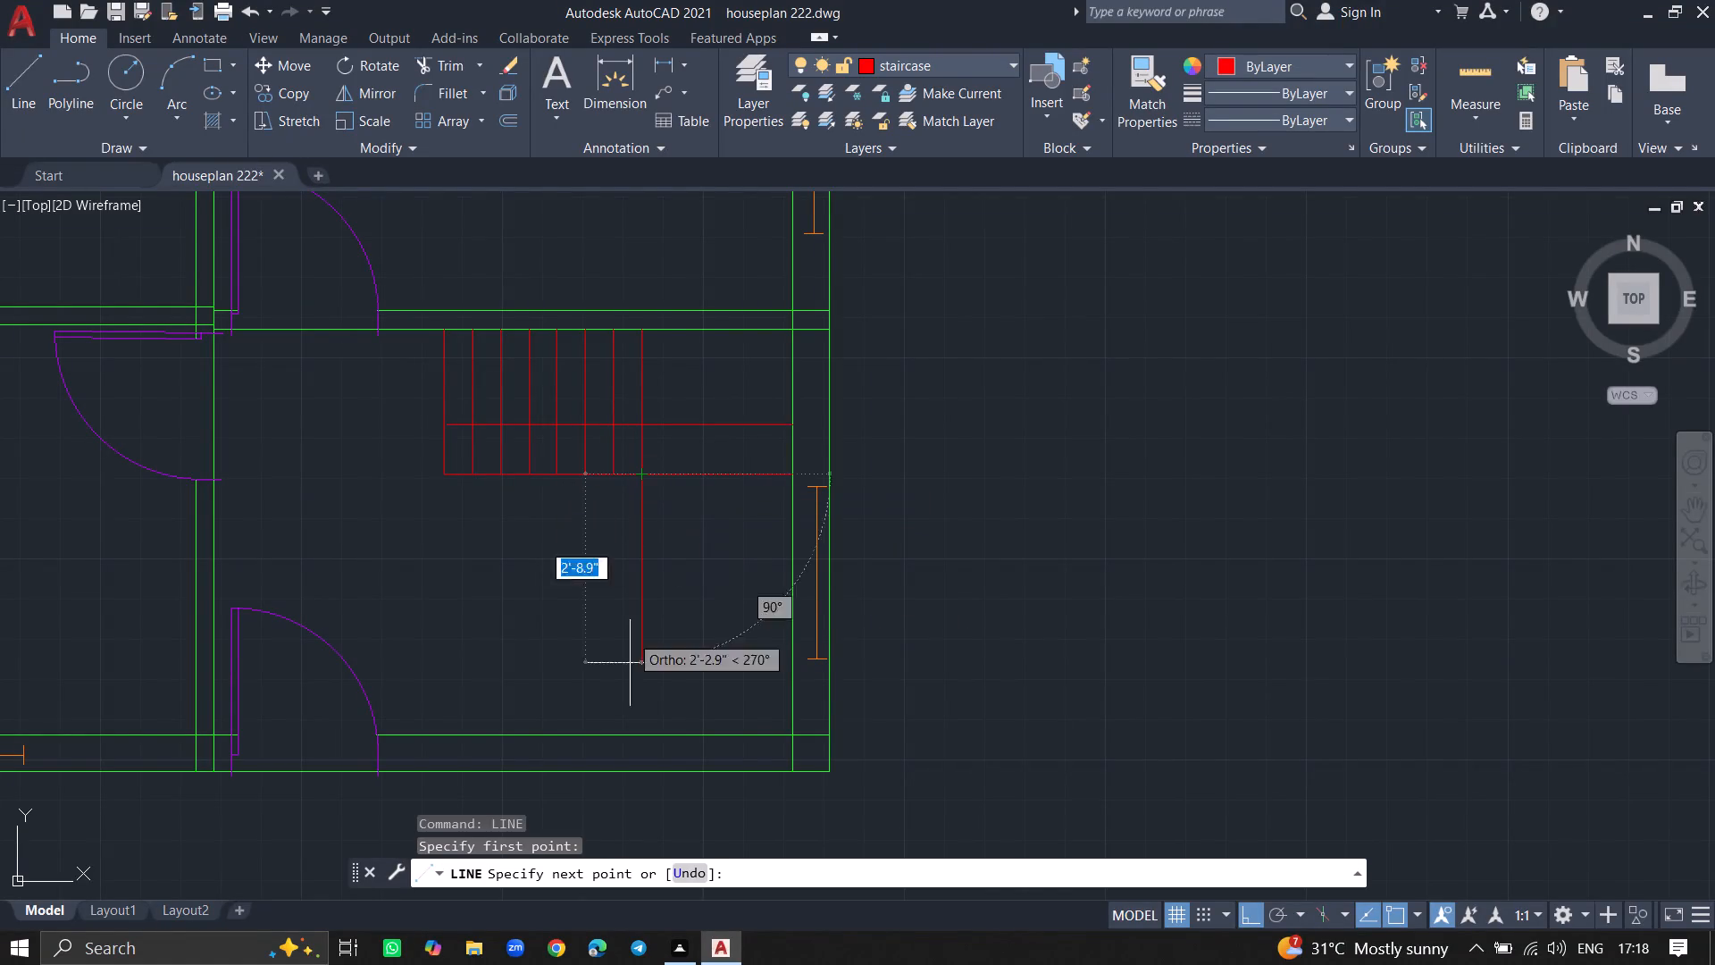
click(642, 735)
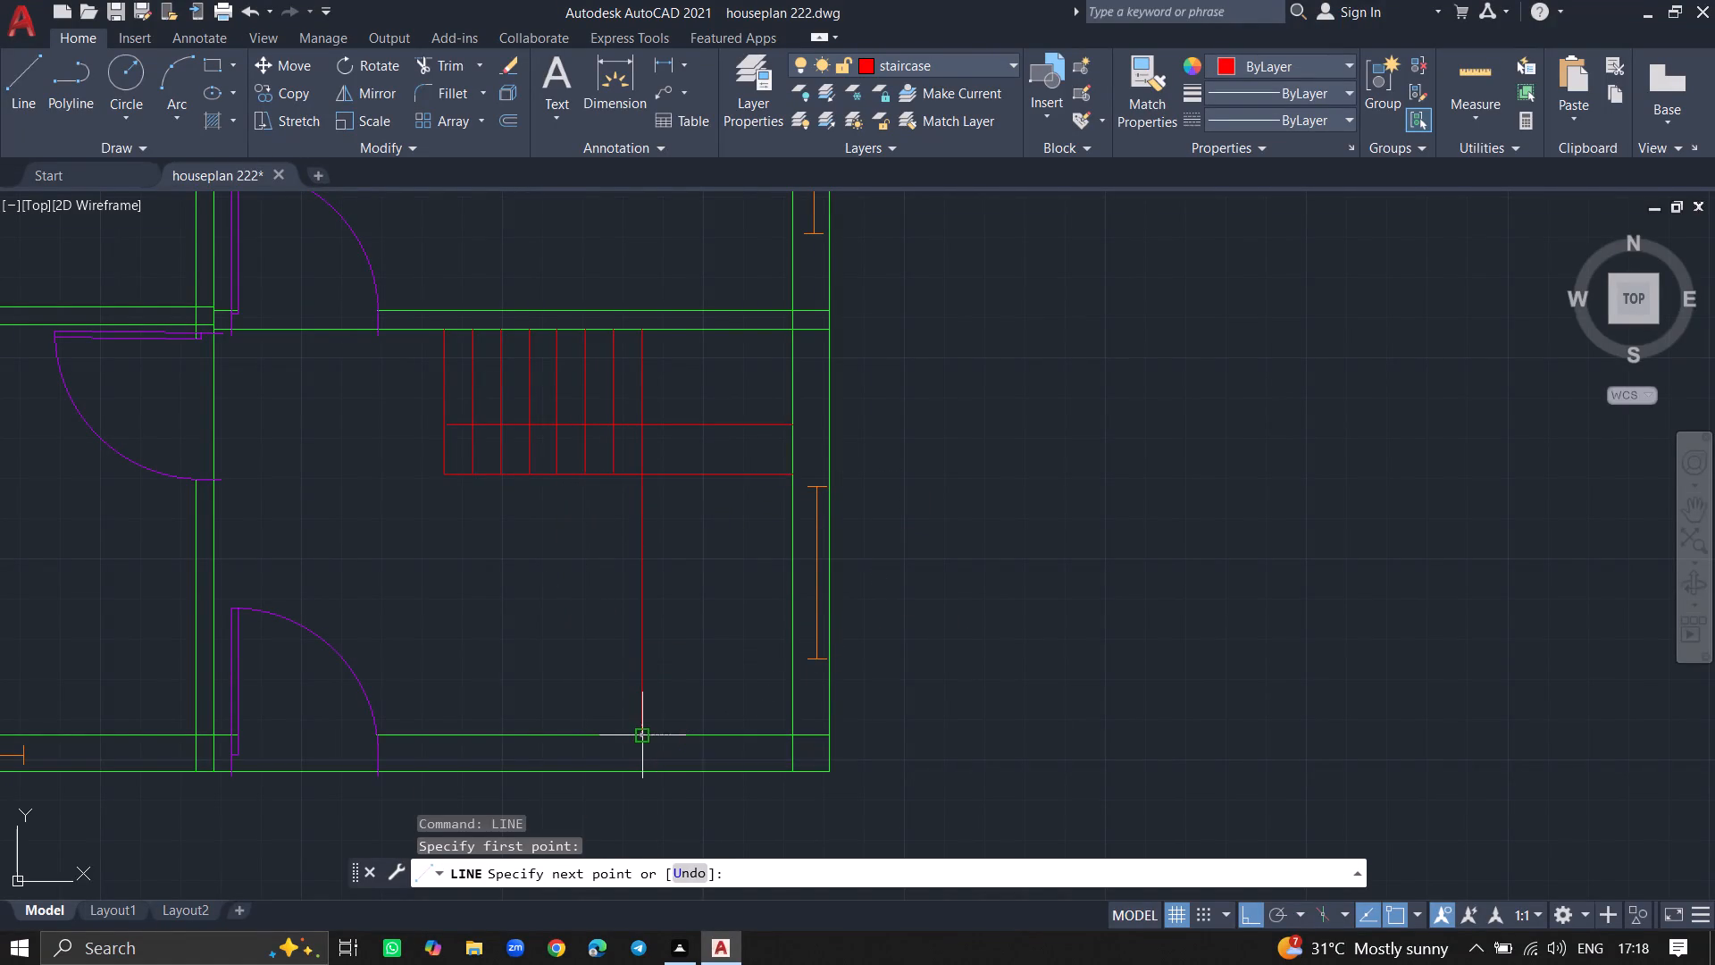
key(Return)
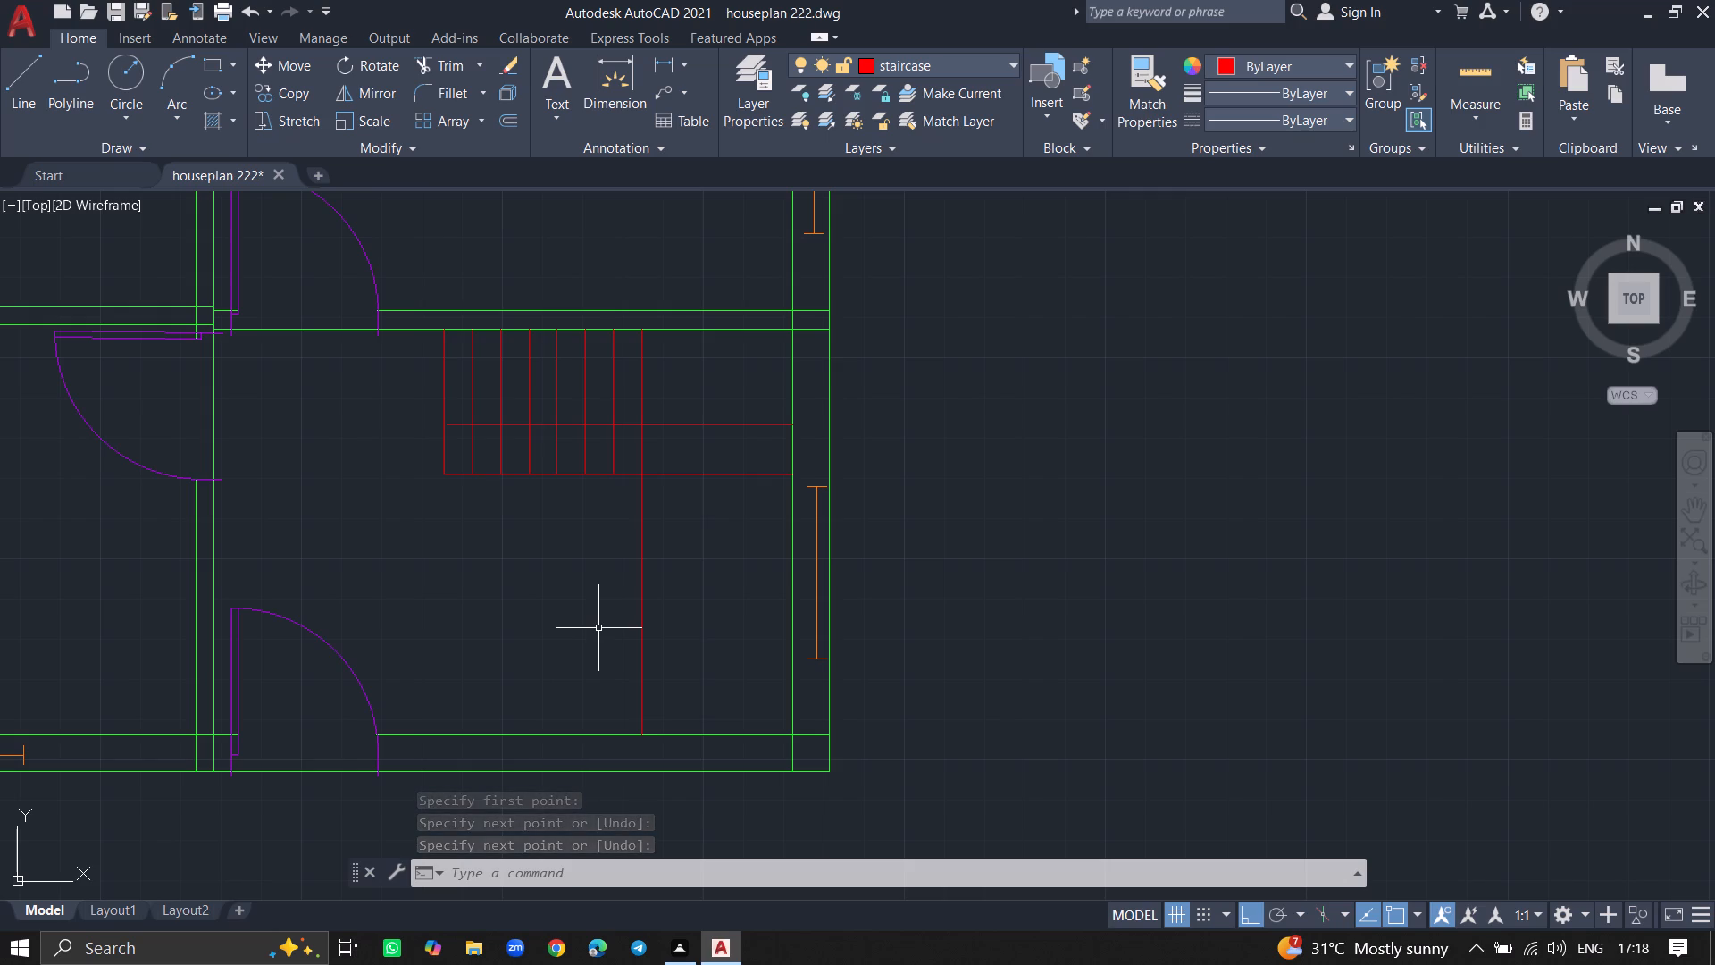
From the long vertical line's foot at the south wall, draw a line 3' north and continue it about 3'1" west.
key(l)
text(ine)
key(Return)
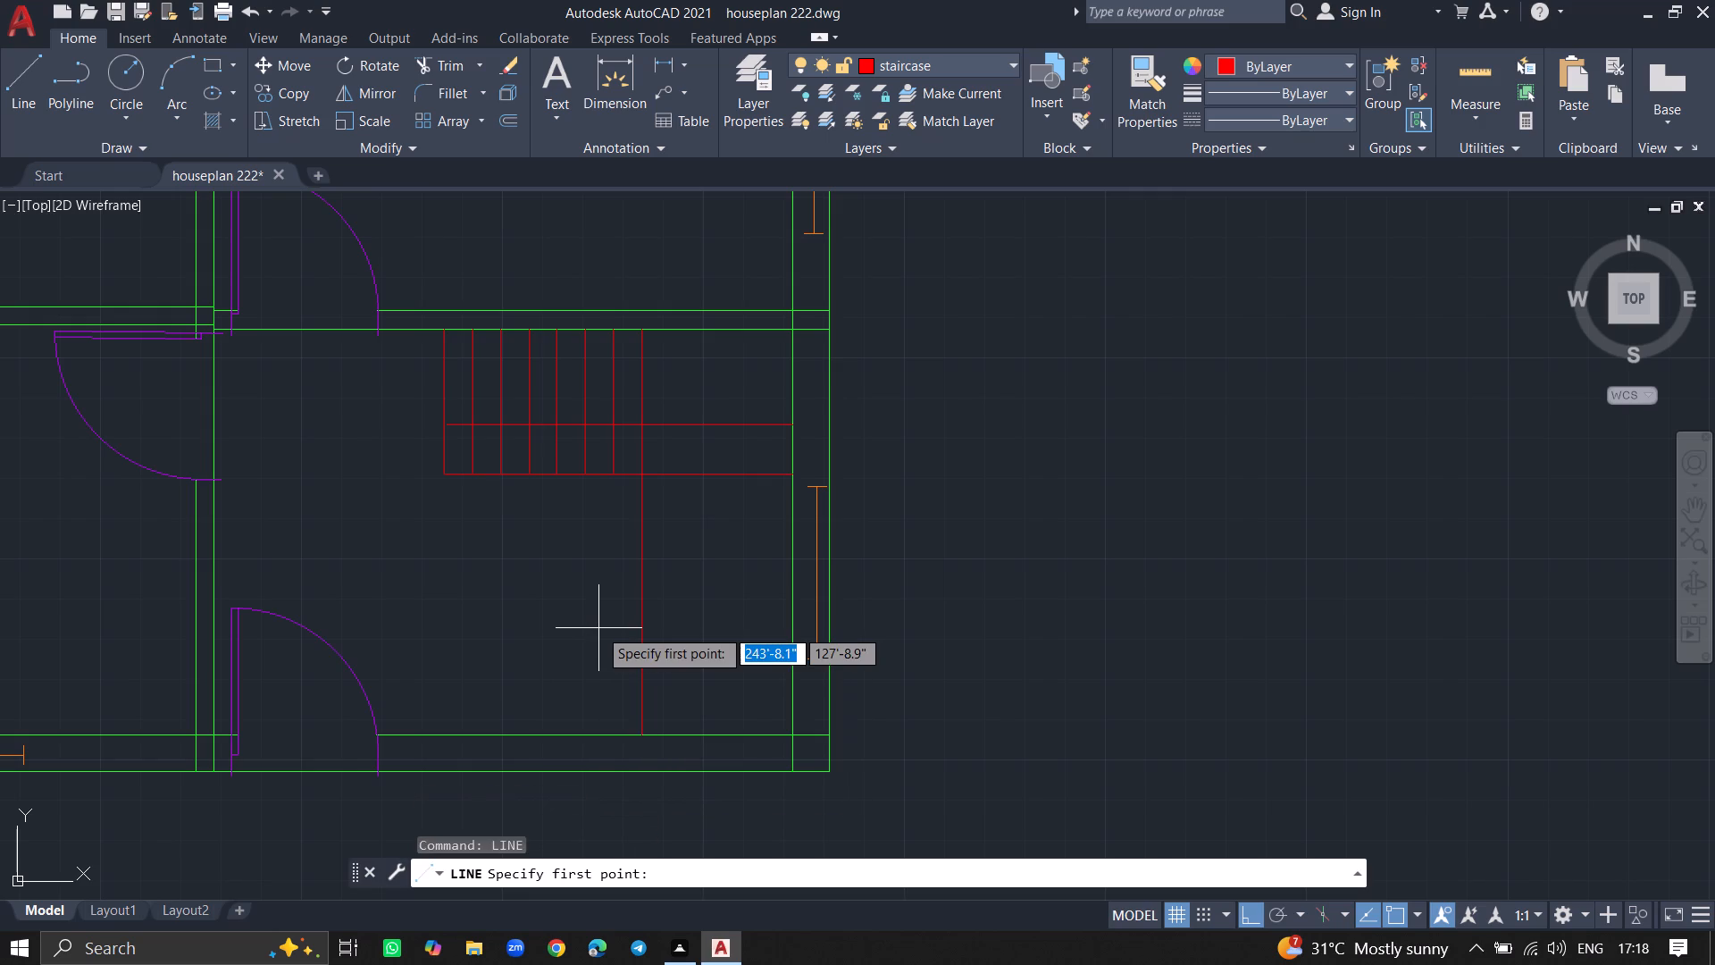
click(641, 728)
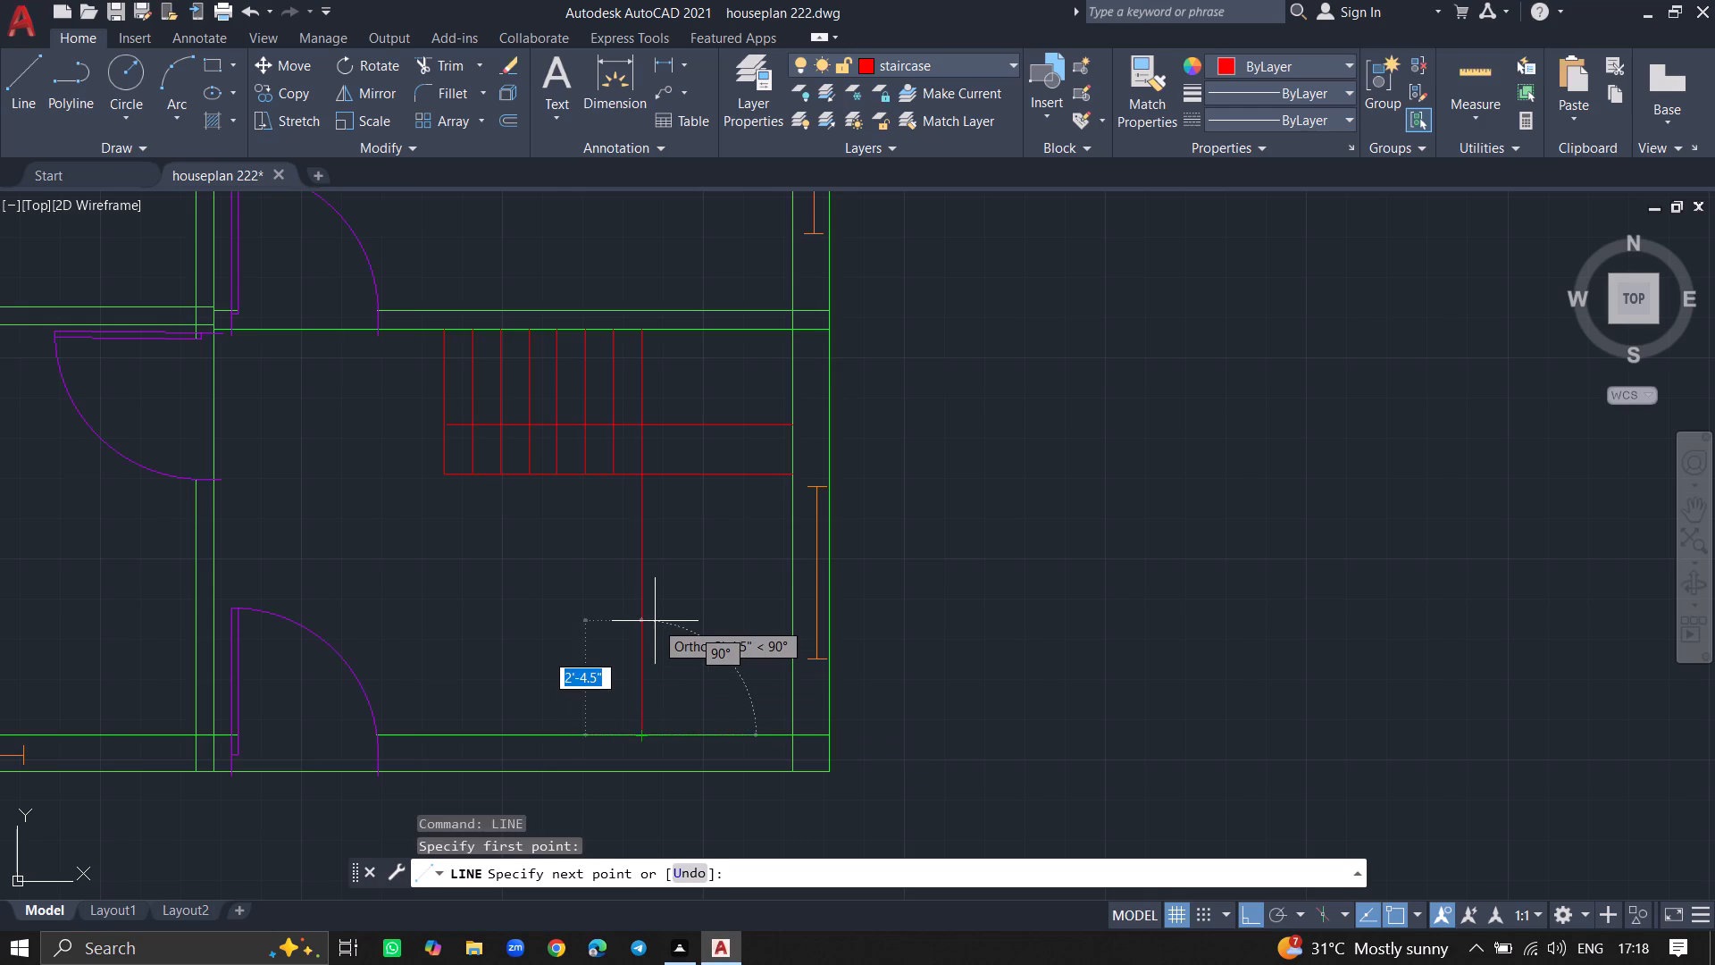
text(3')
key(Return)
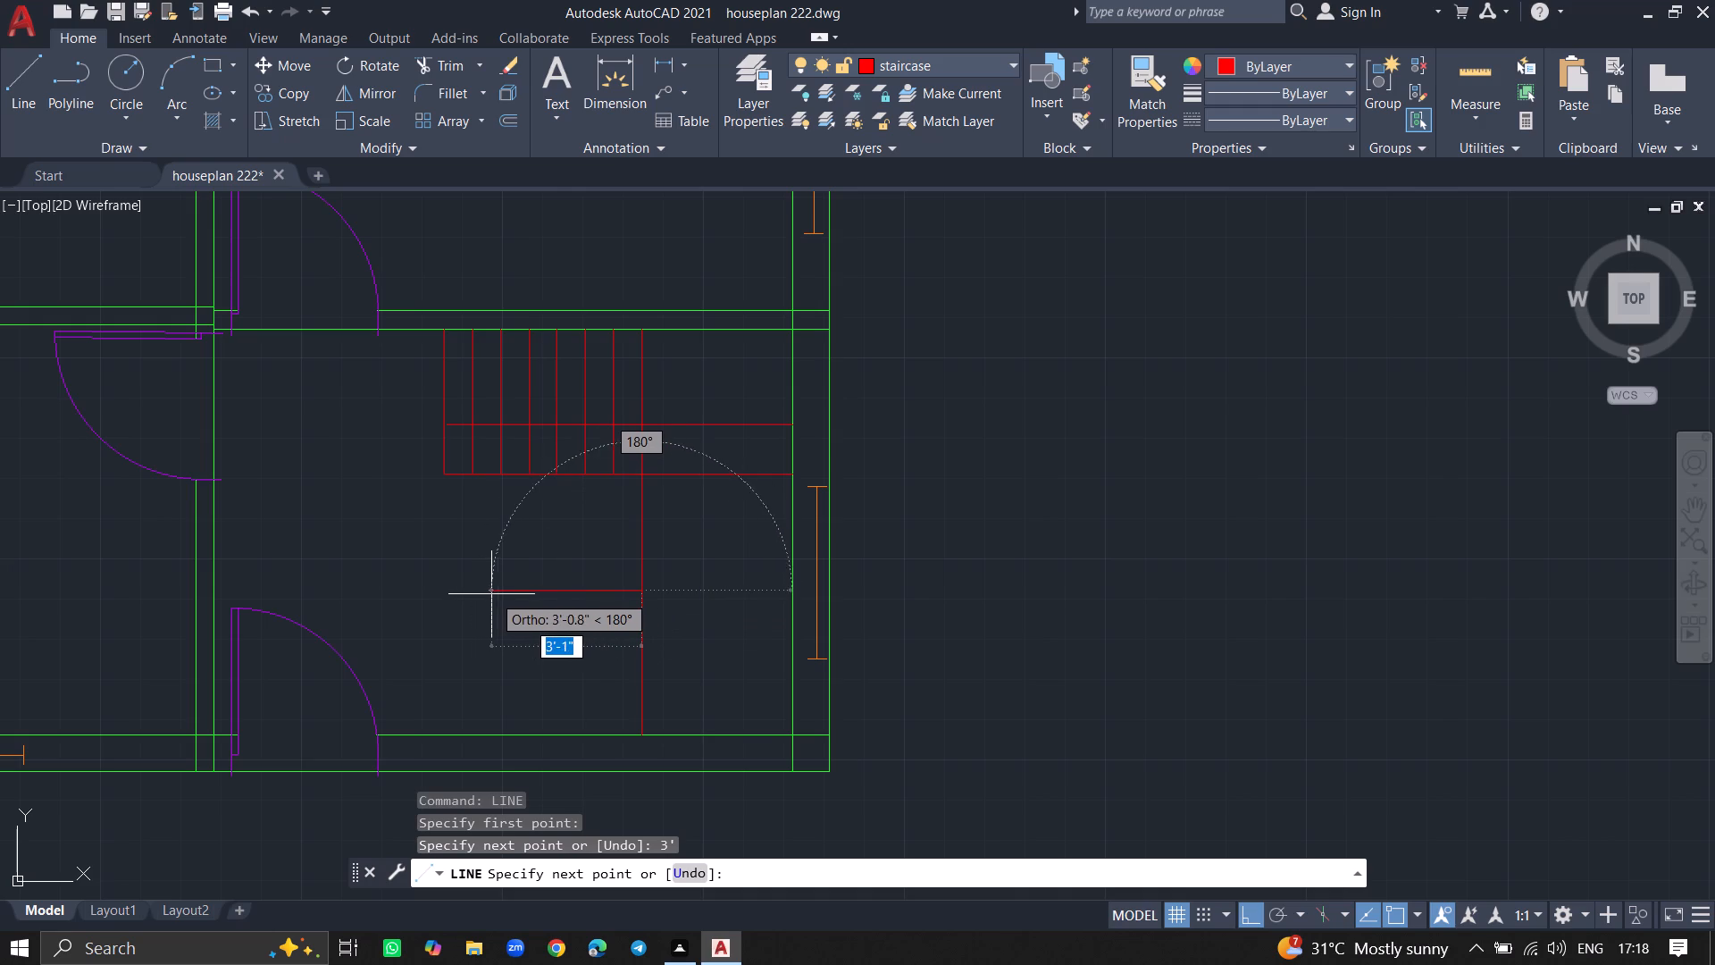
click(486, 593)
key(Escape)
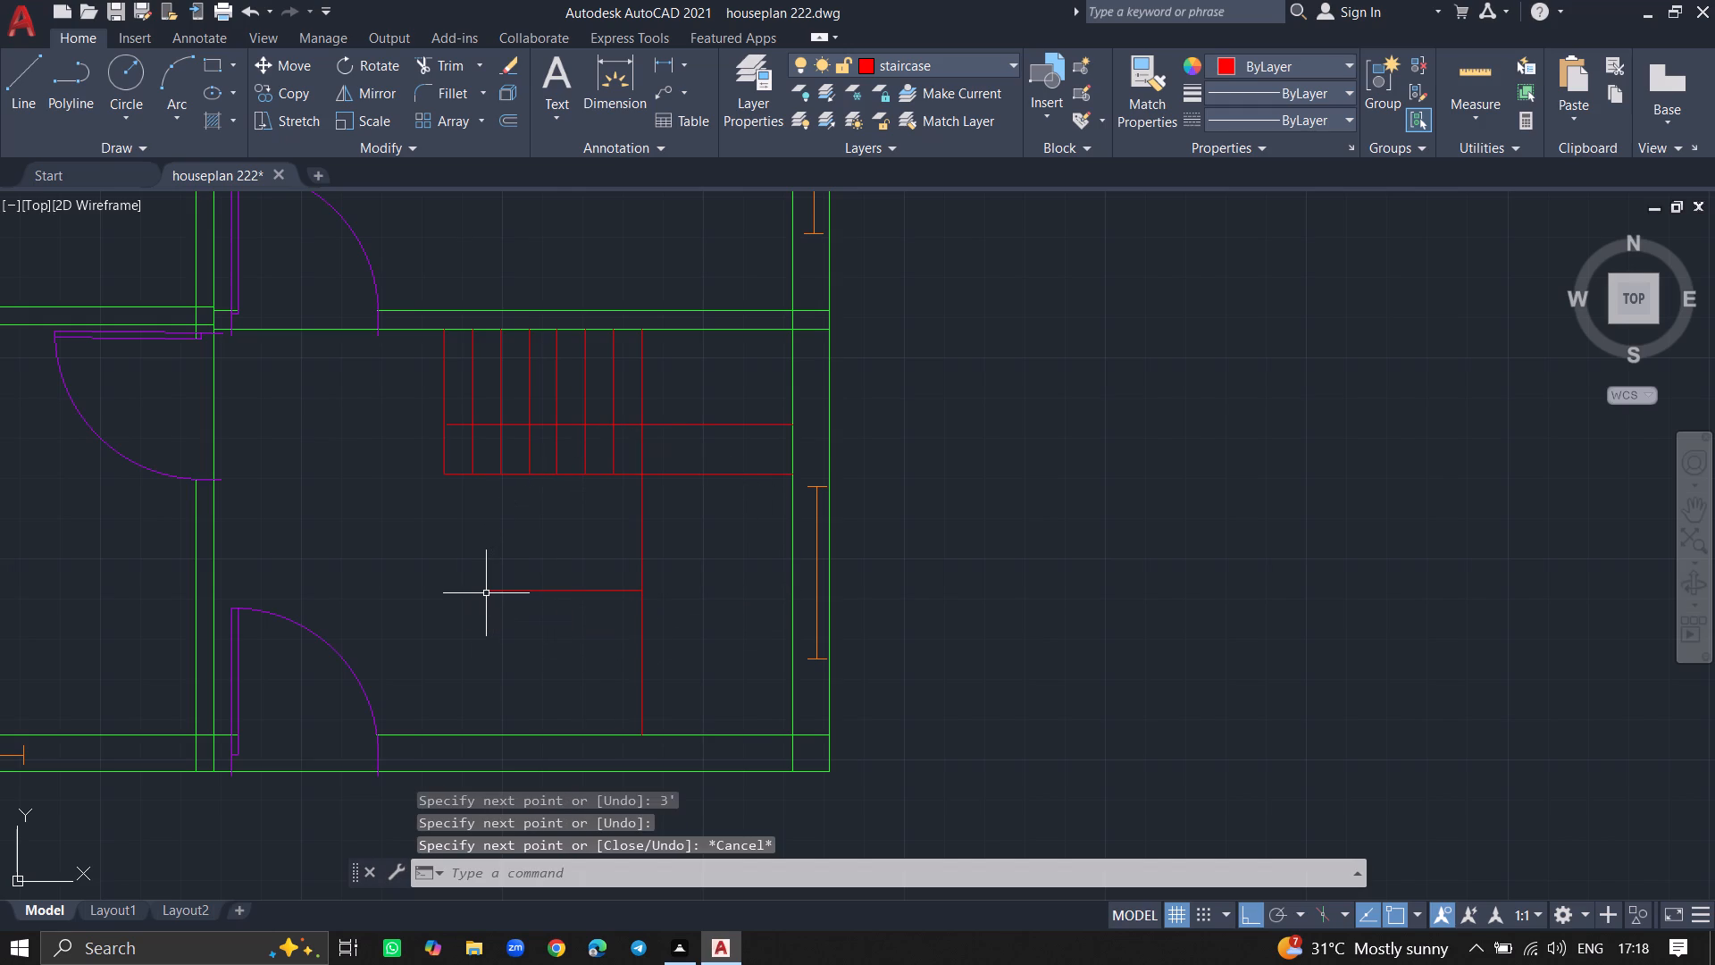
Offset the 3' vertical line at the south wall 7" west five times in succession to form the lower flight's treads.
text(offset)
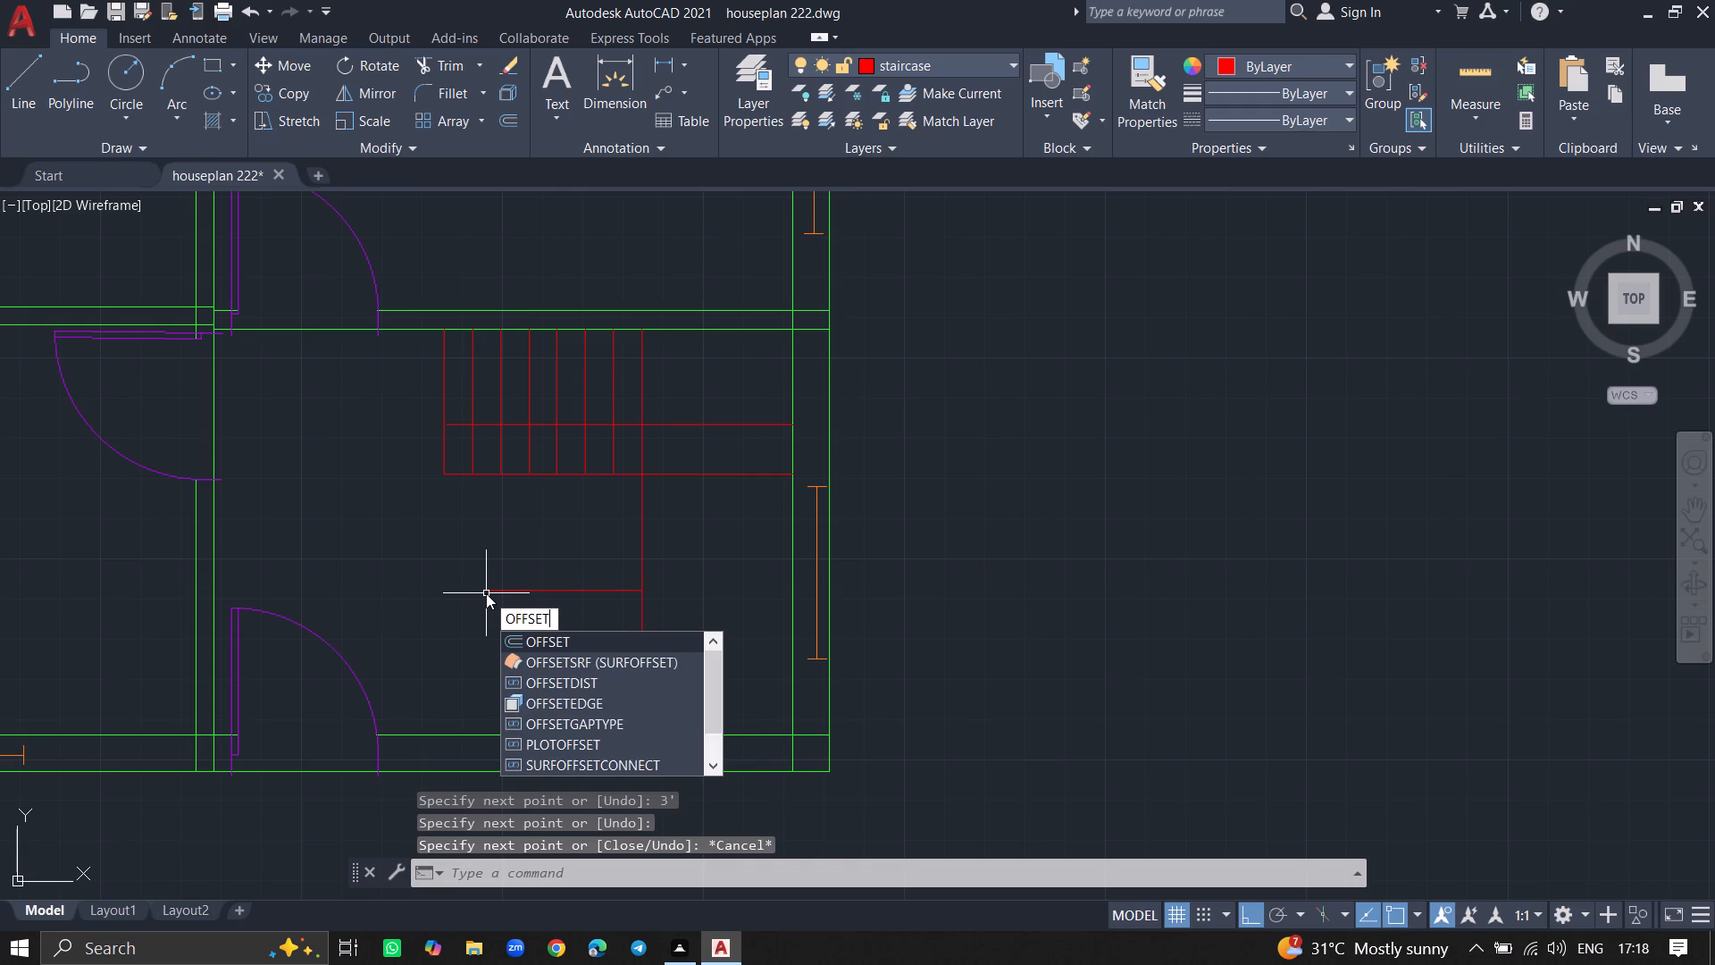
key(Return)
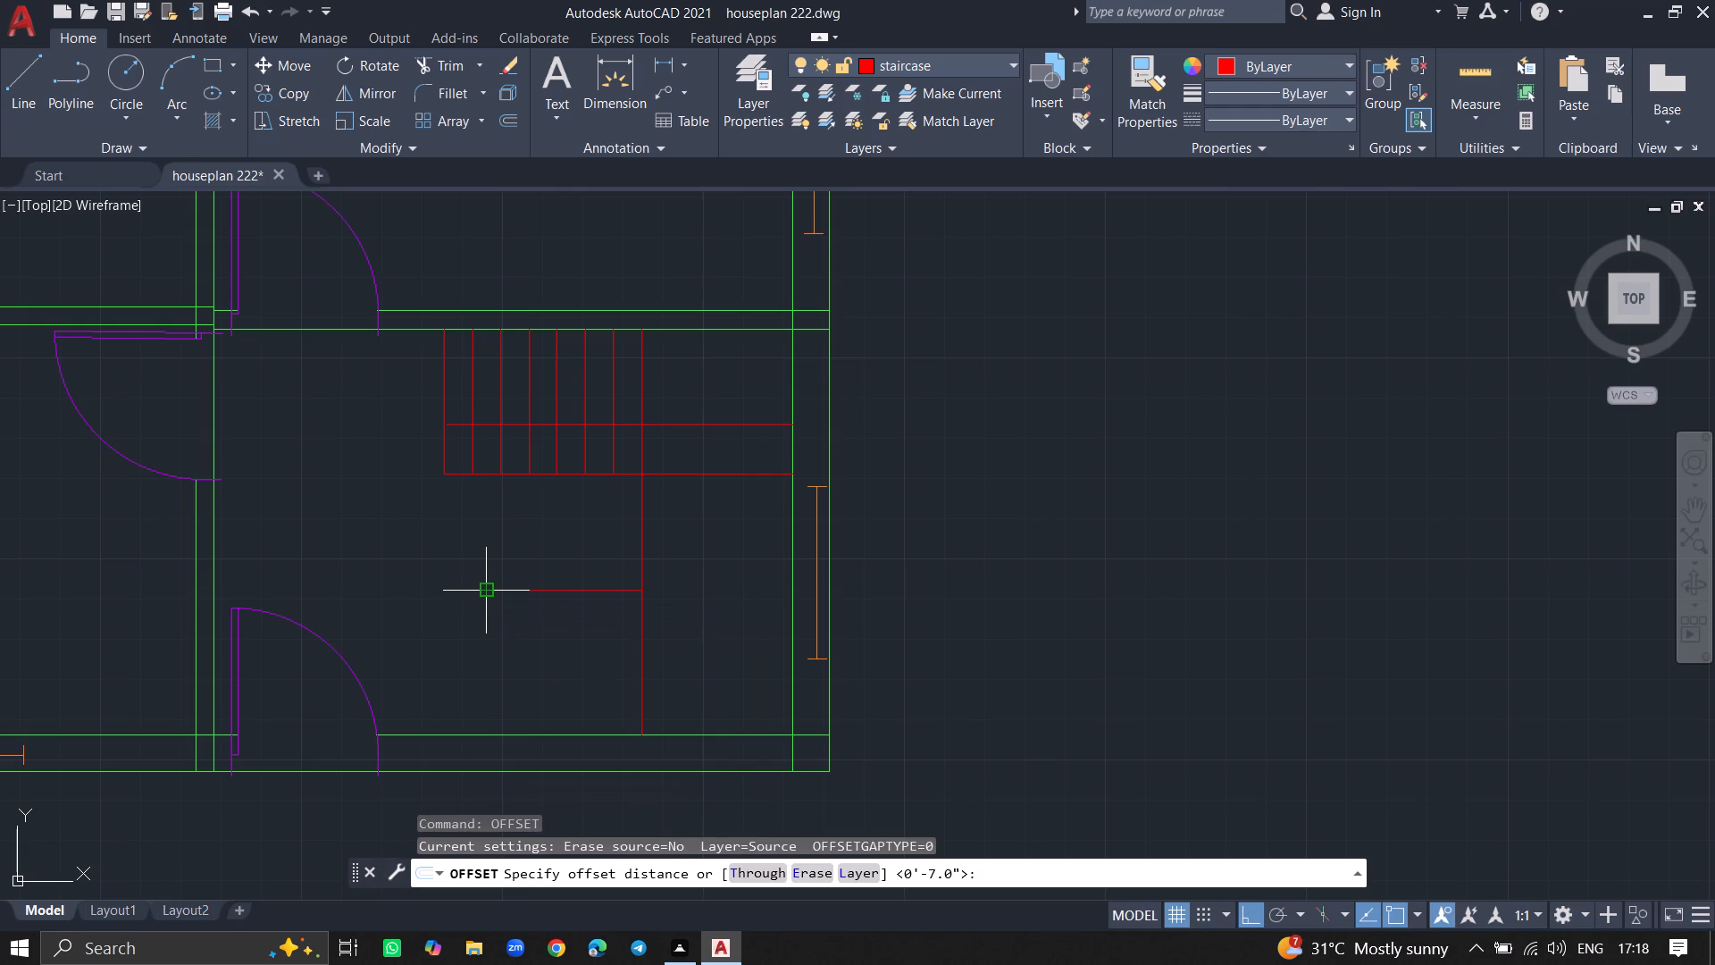
key(Return)
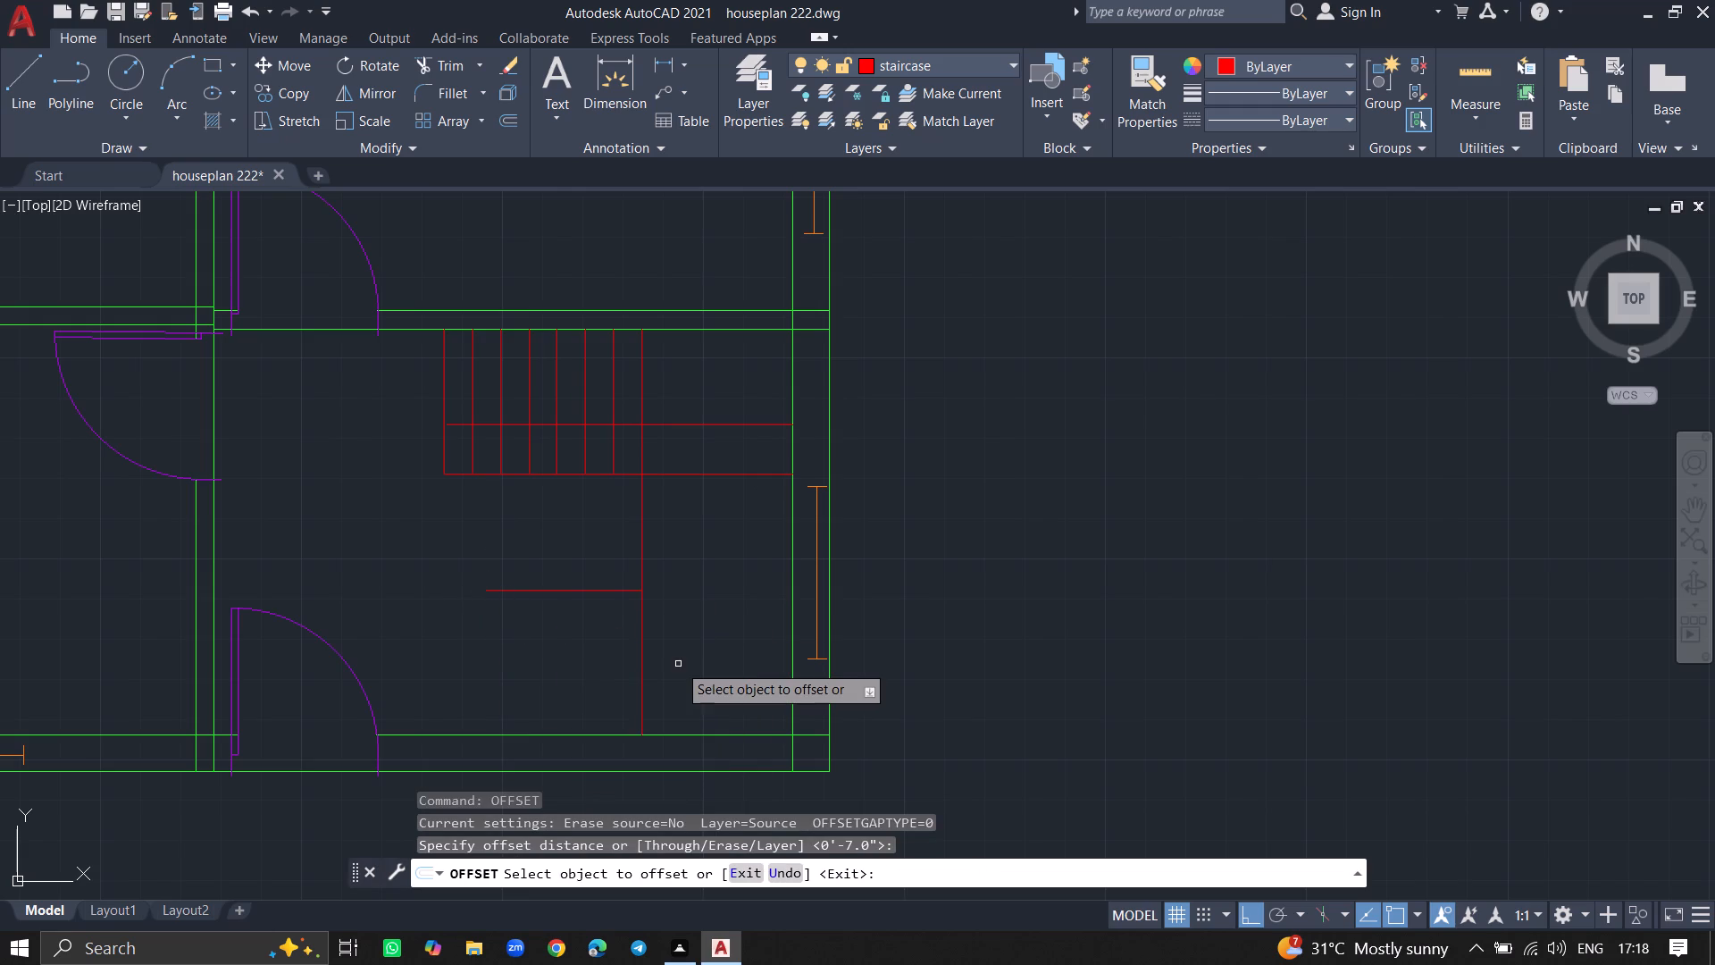
drag(642, 663, 571, 665)
click(571, 665)
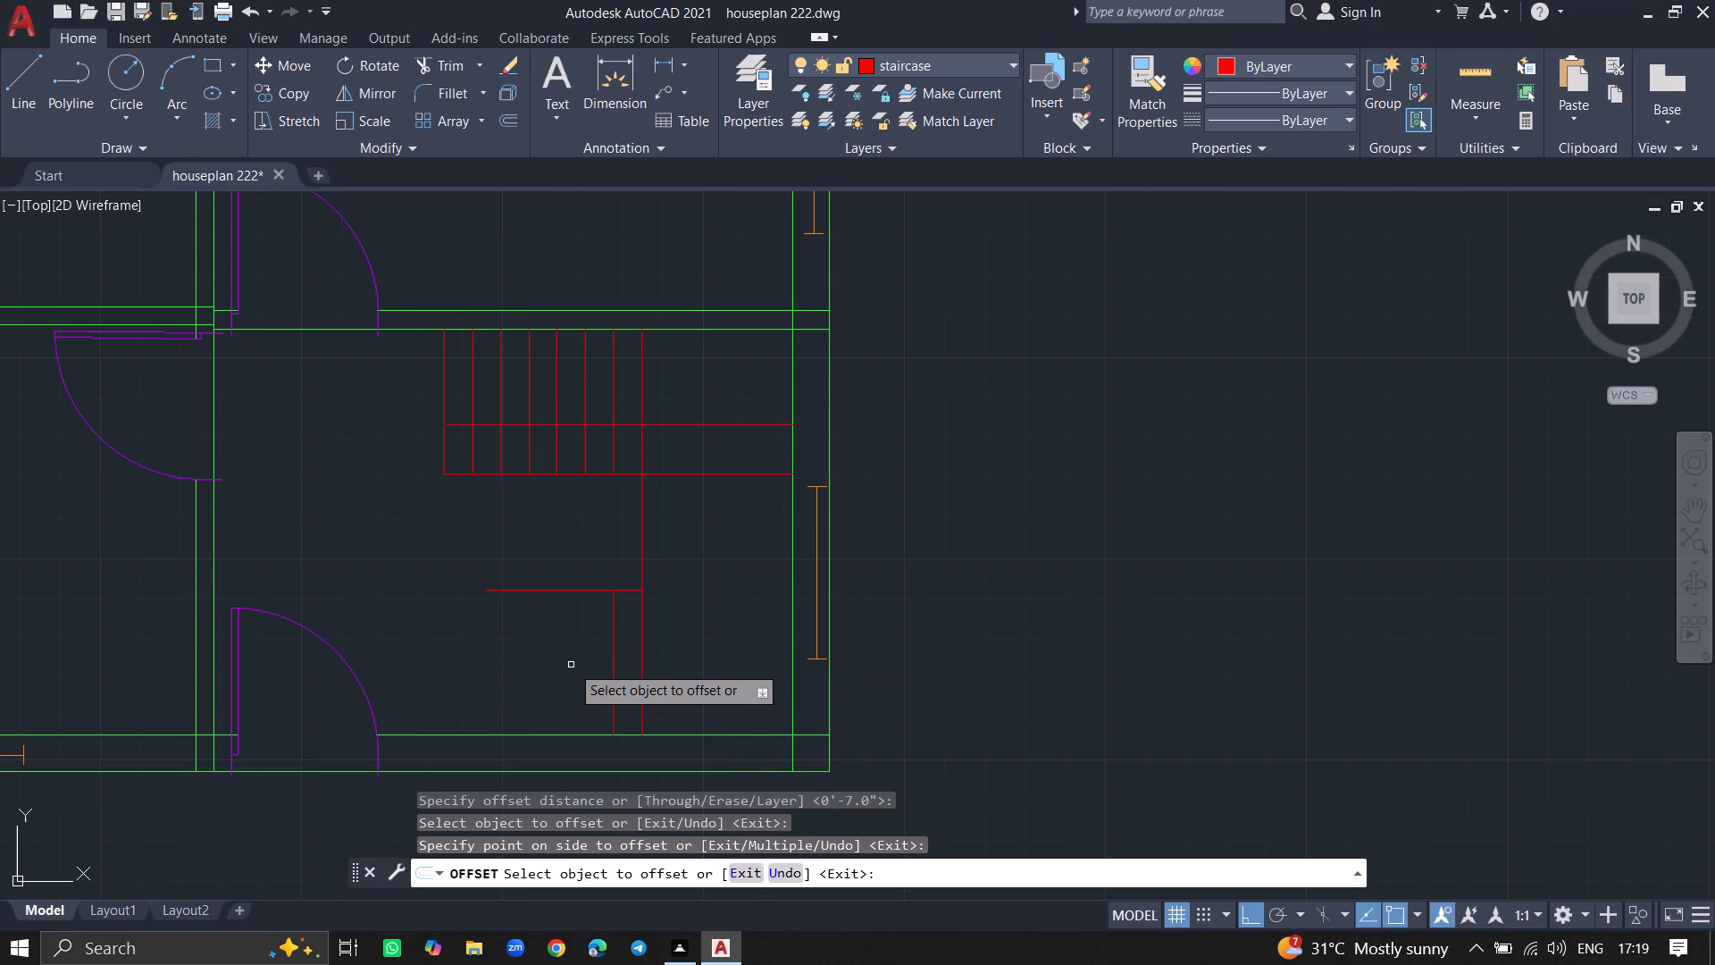
drag(611, 667, 556, 669)
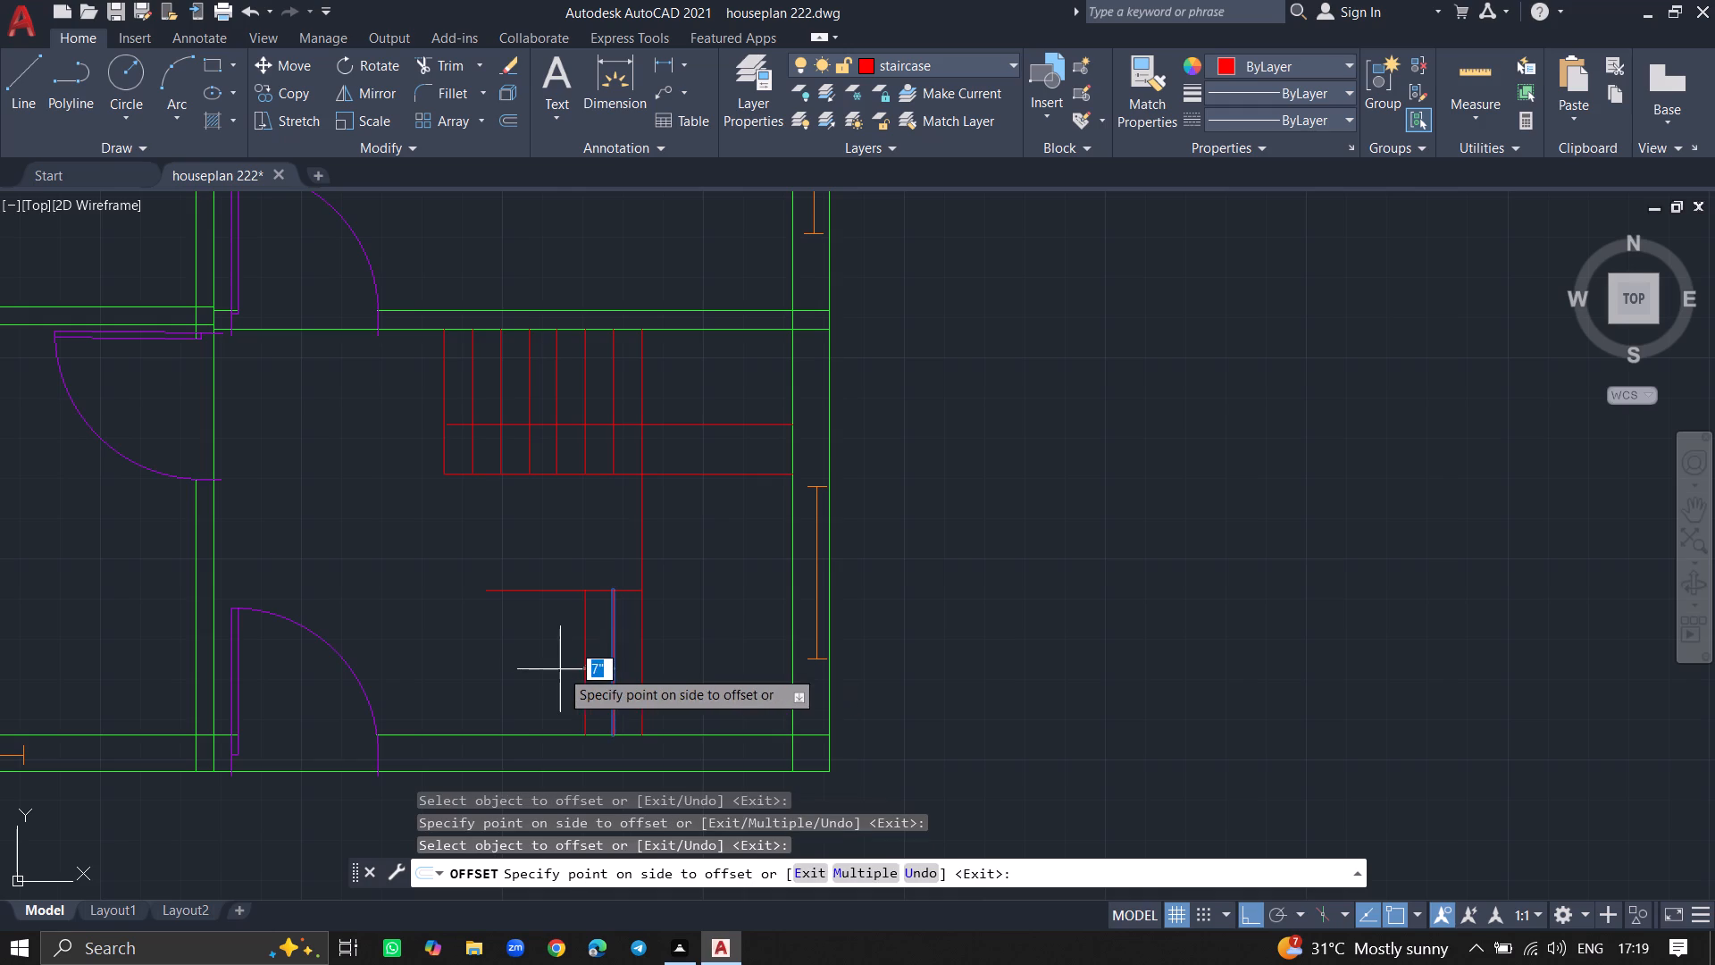
drag(556, 669, 555, 669)
click(555, 669)
drag(583, 669, 515, 668)
click(515, 668)
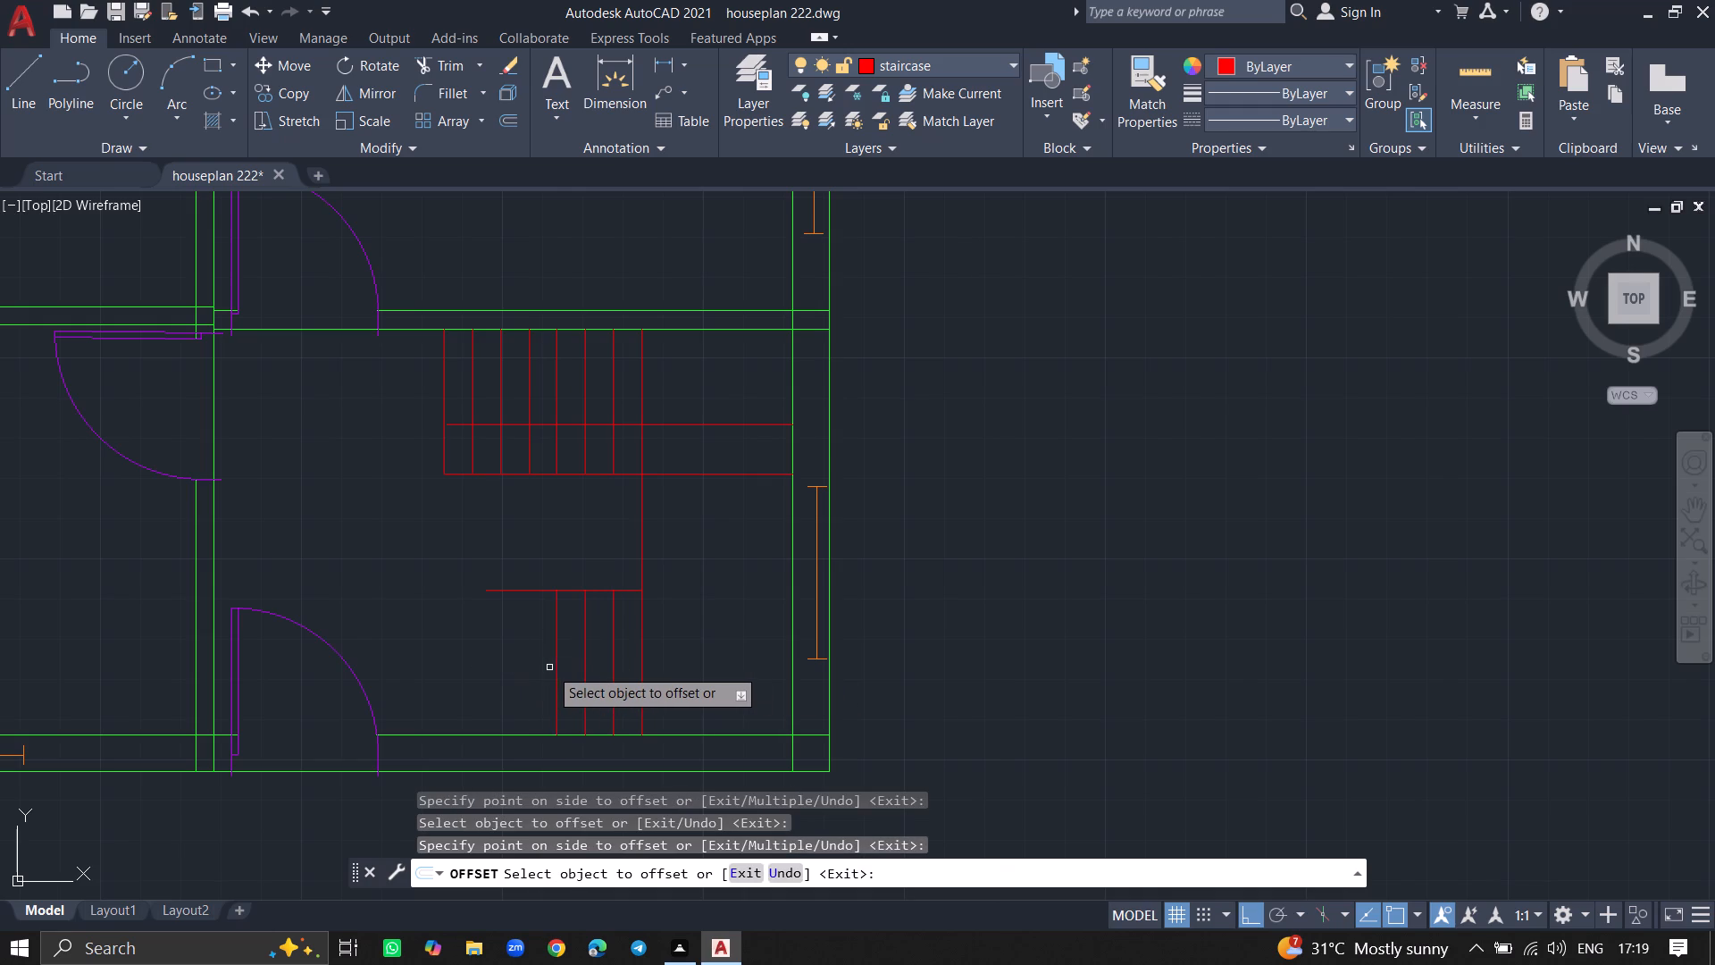
drag(554, 667, 536, 667)
click(536, 667)
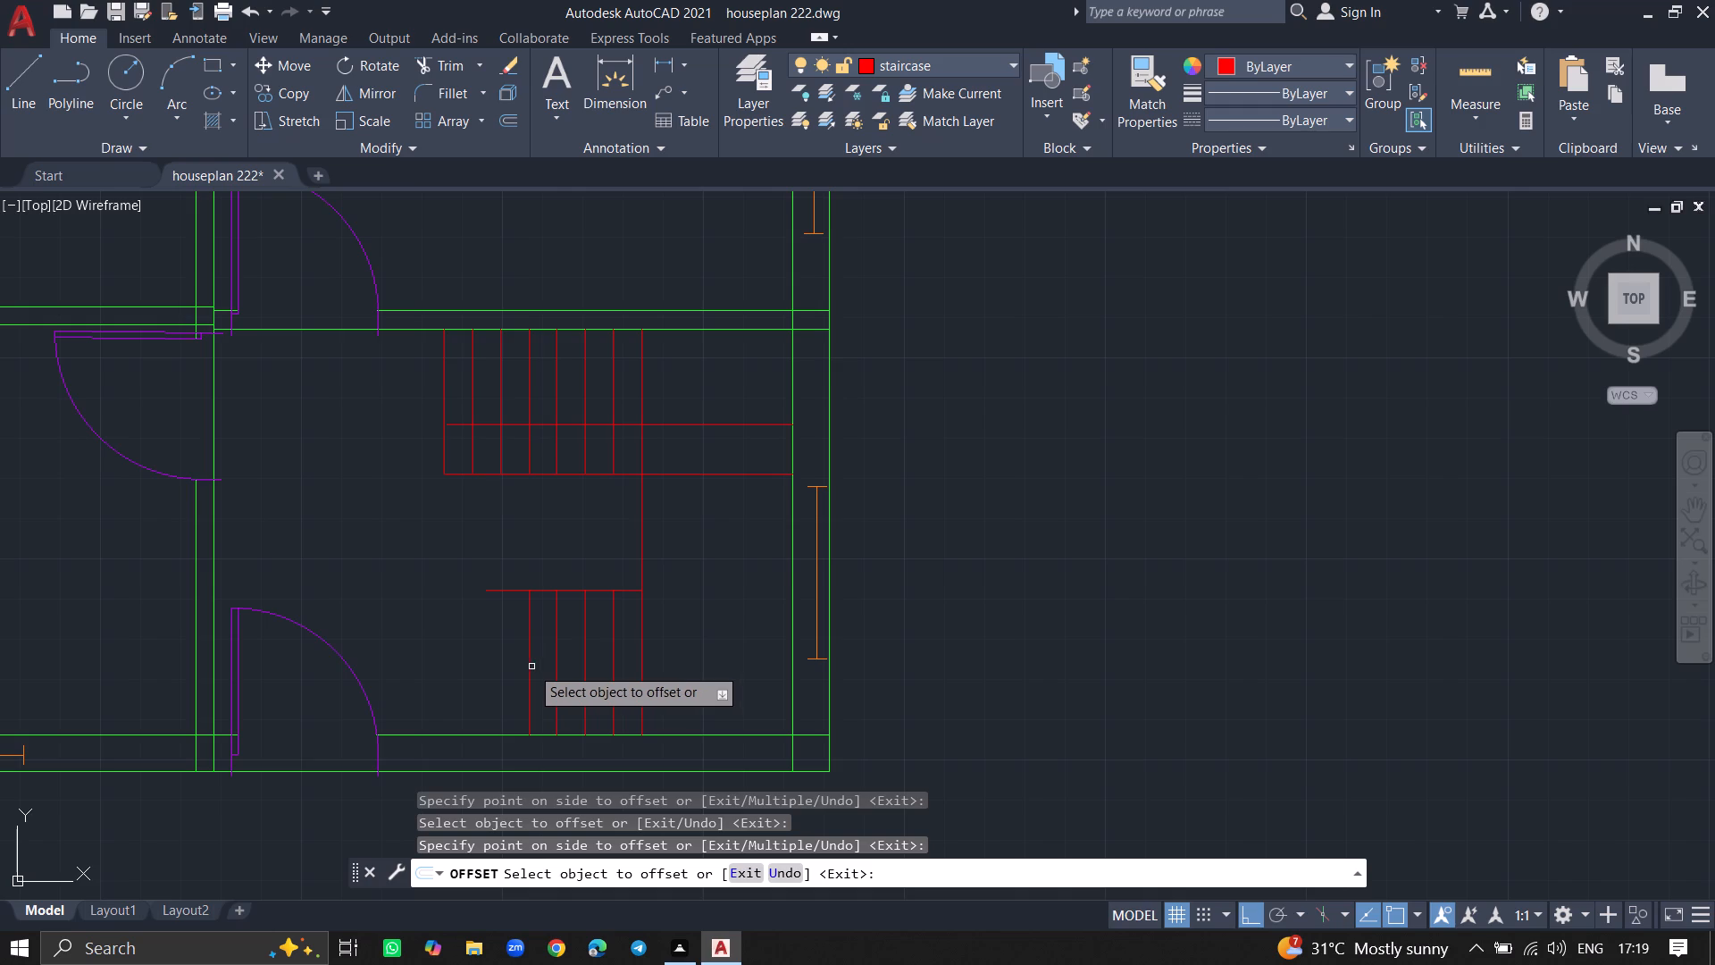
drag(530, 667, 501, 667)
click(501, 667)
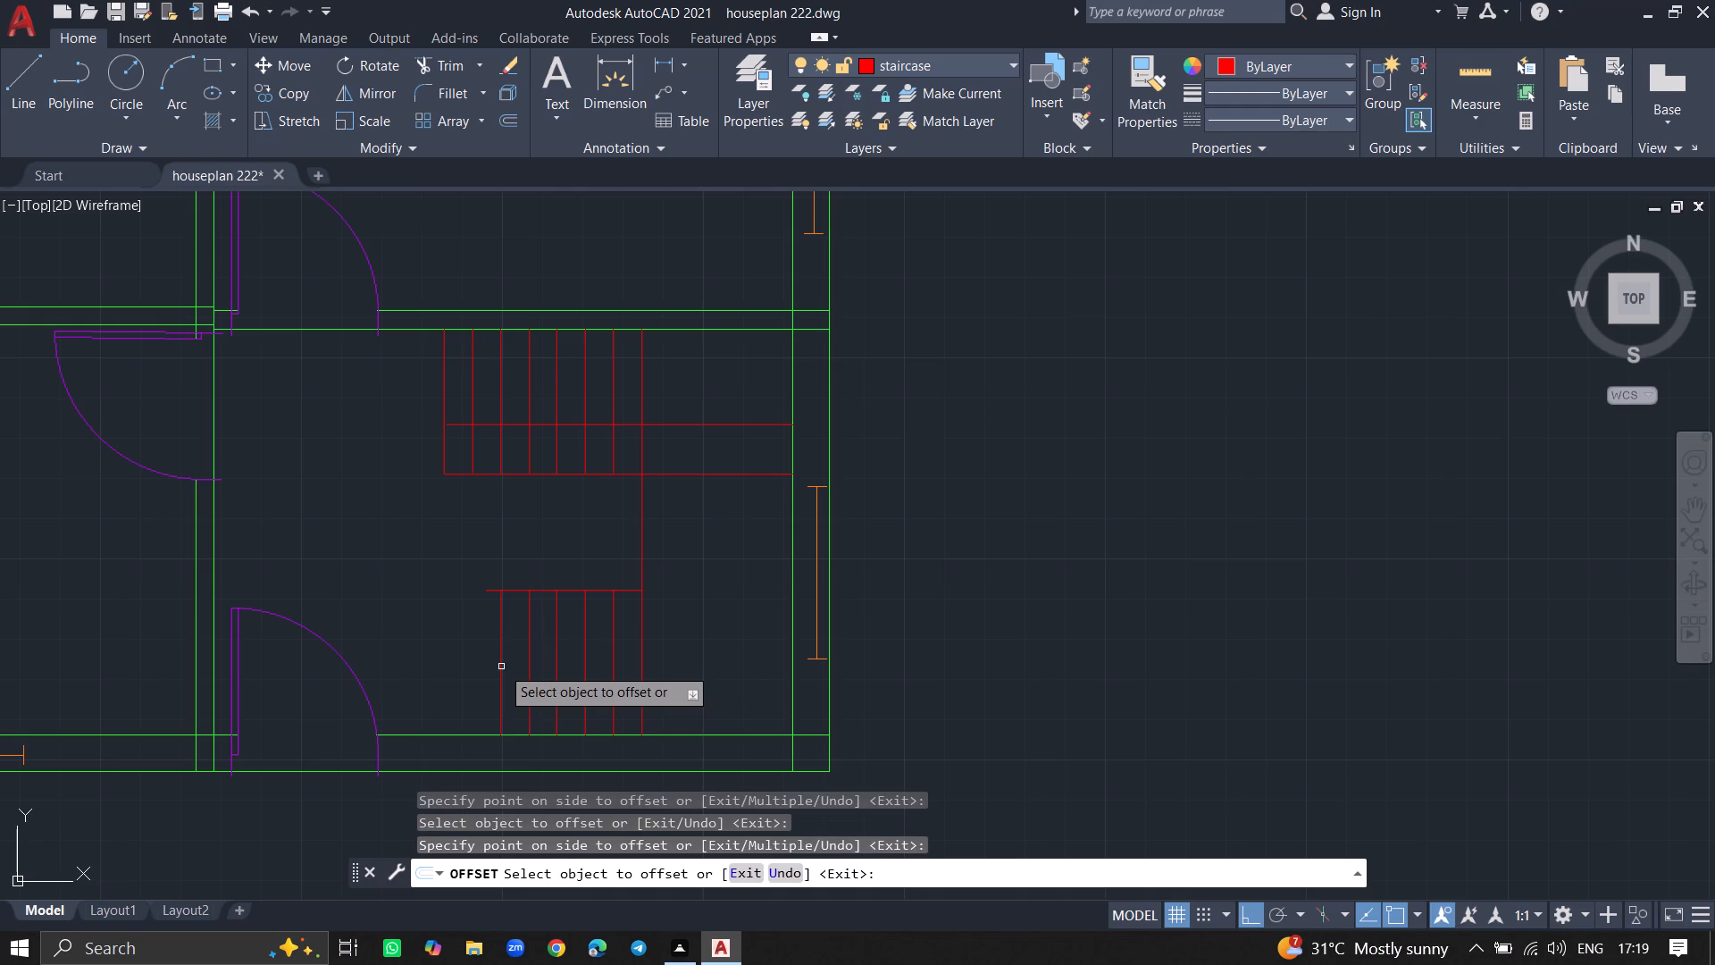
key(Escape)
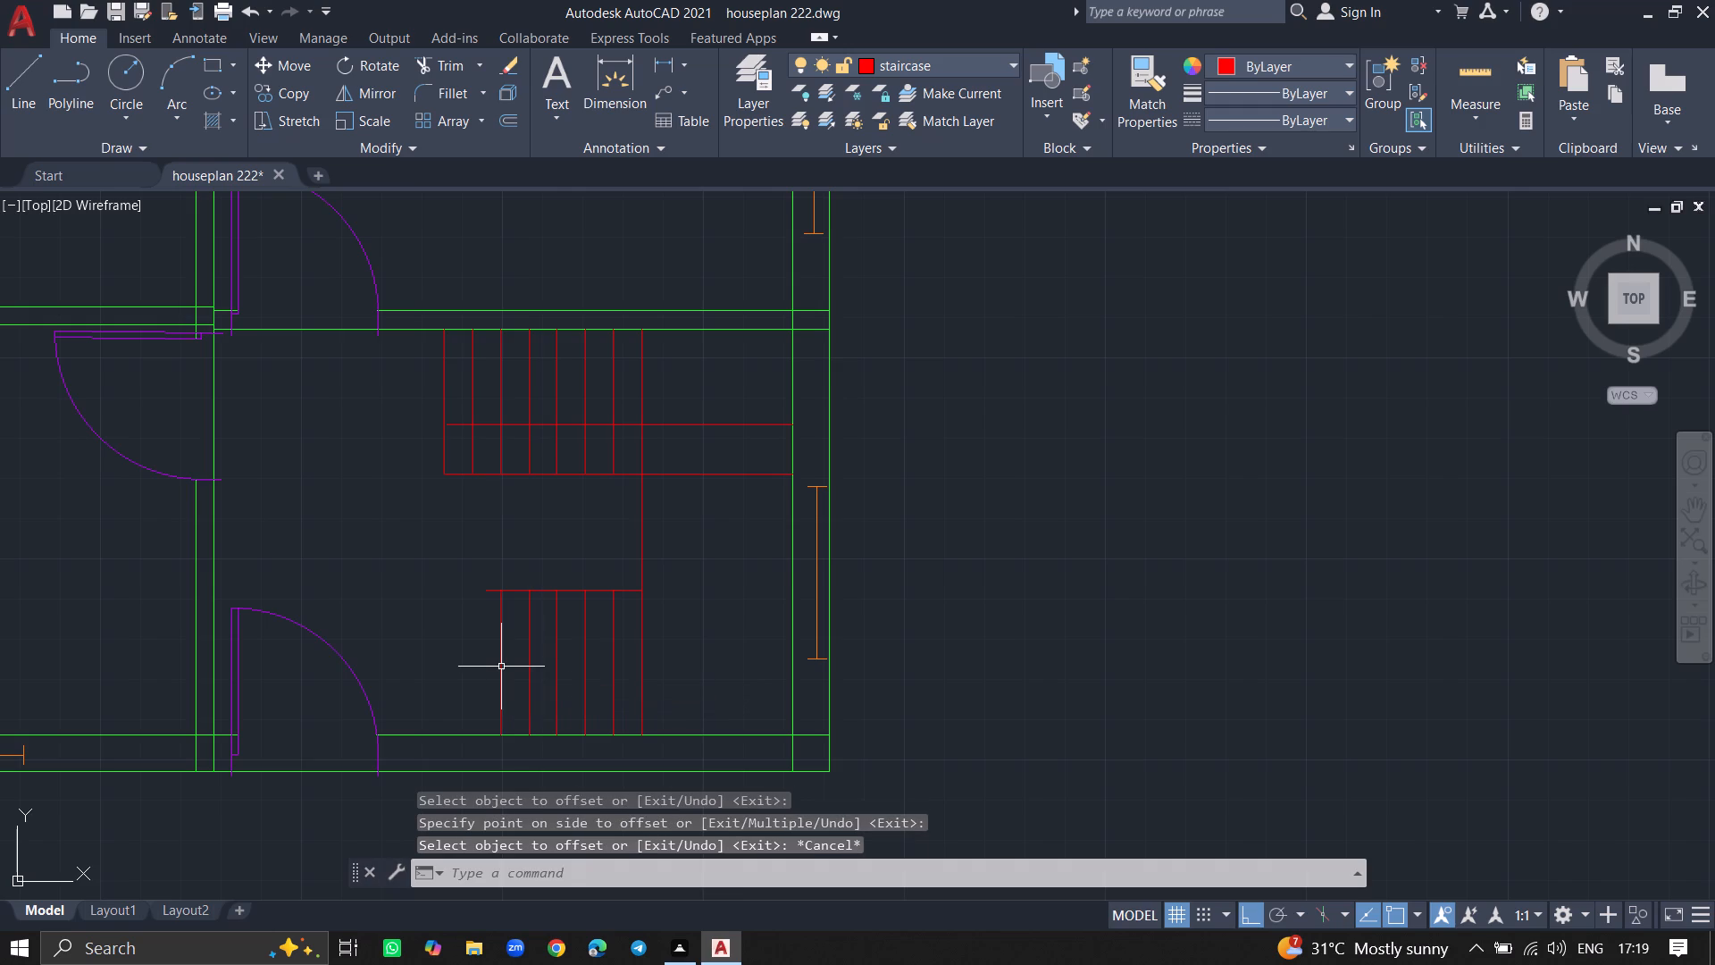
Trim the lower flight's north edge line where it overhangs west of the westernmost tread.
text(trim)
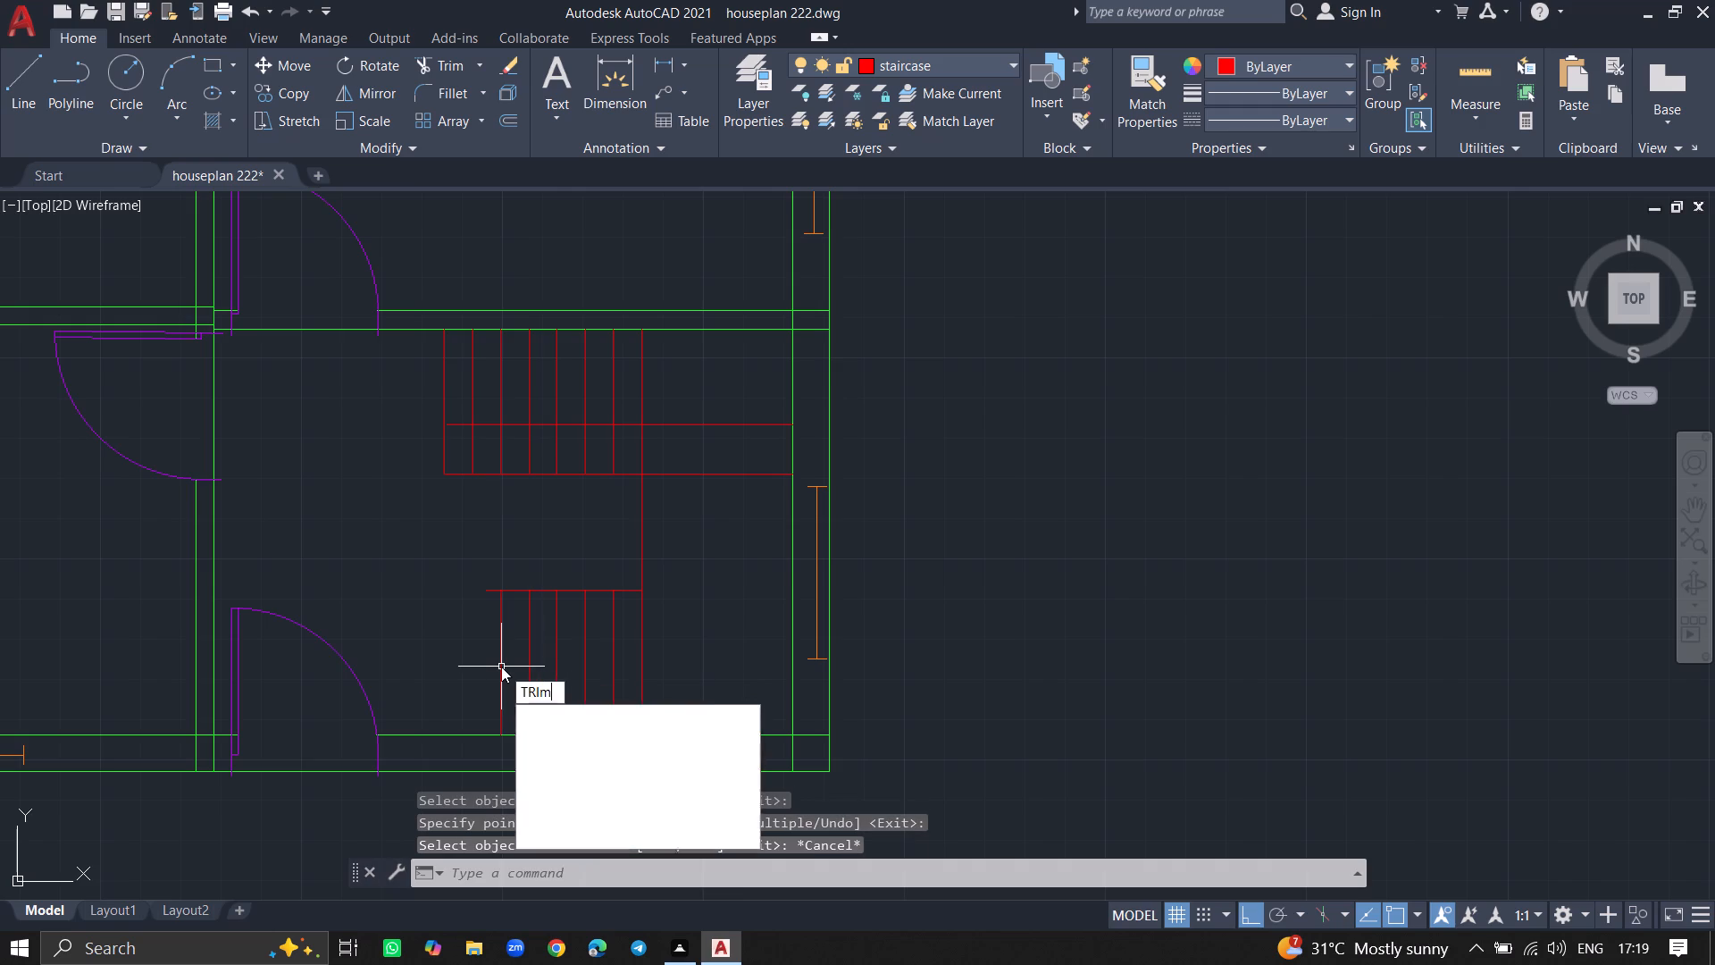
key(Return)
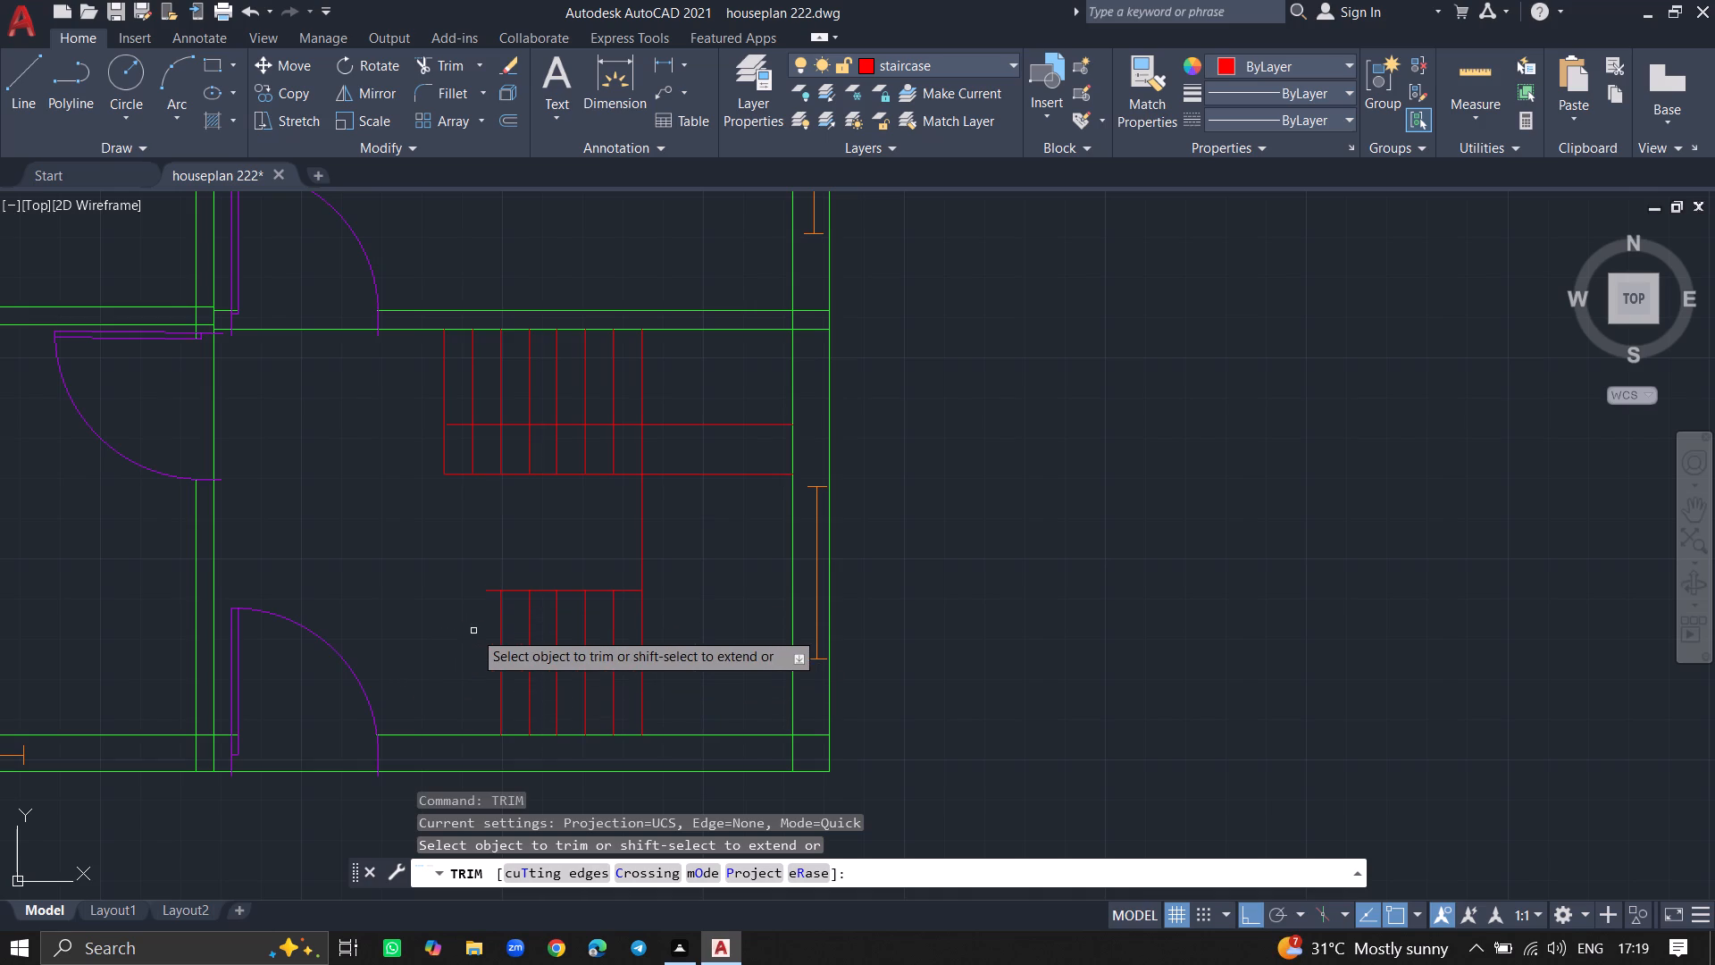
ctrl+scroll(492, 591, up, 4)
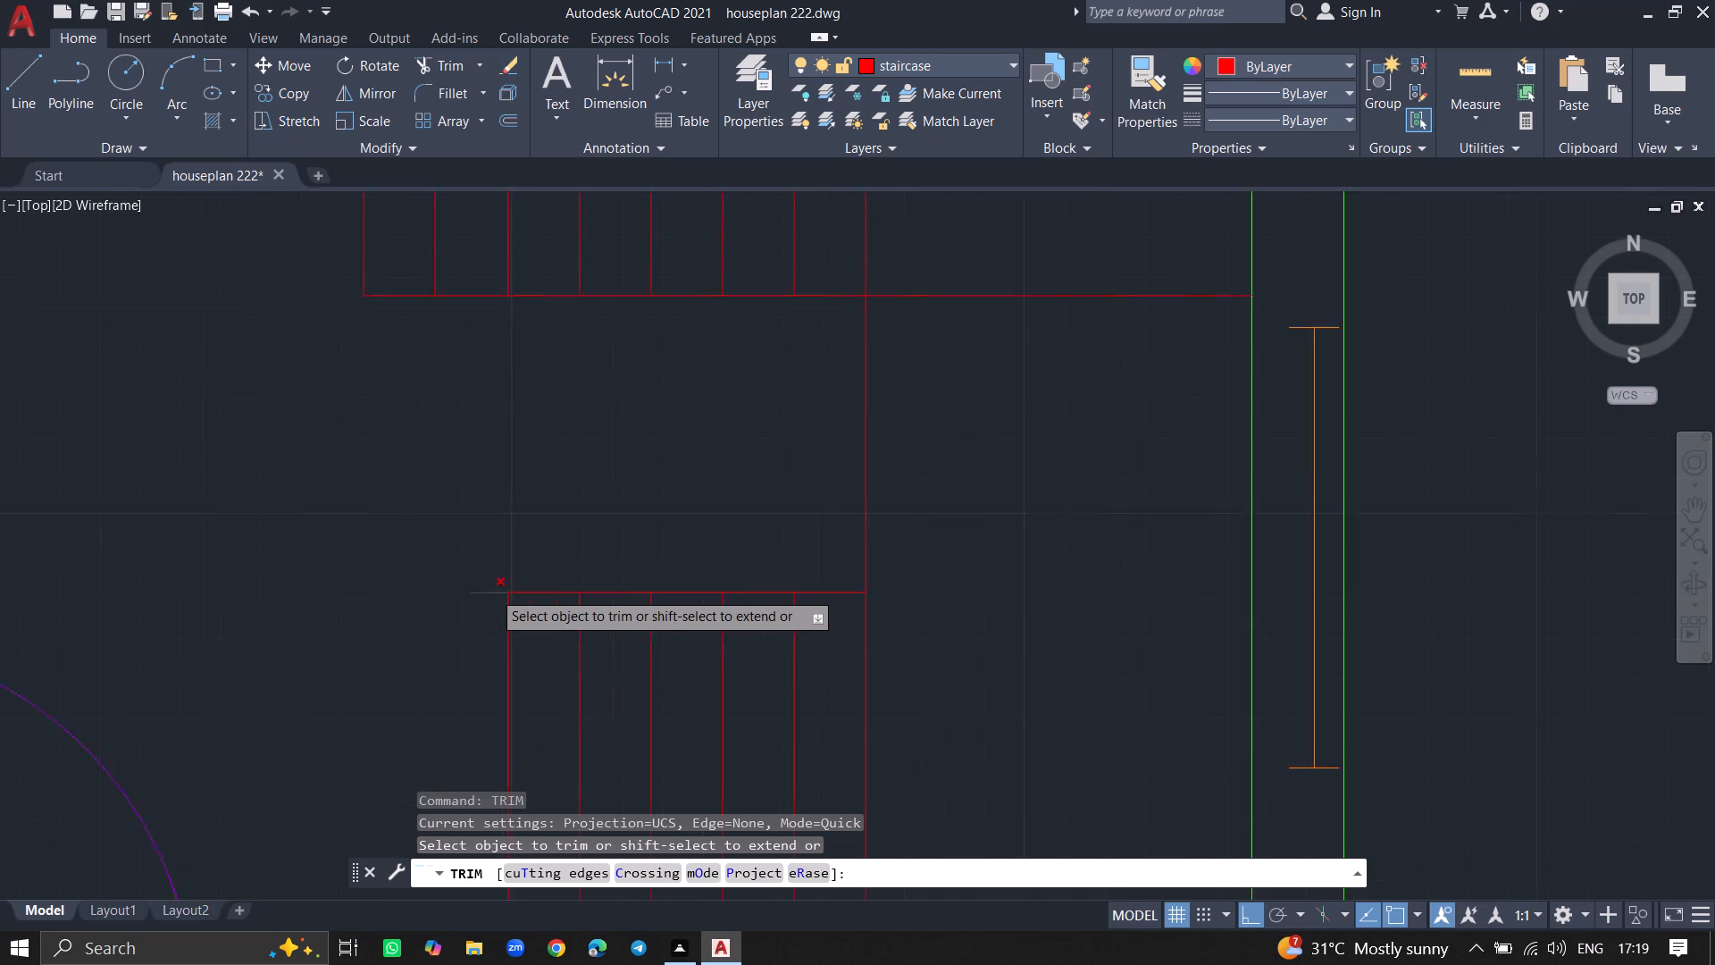
click(492, 596)
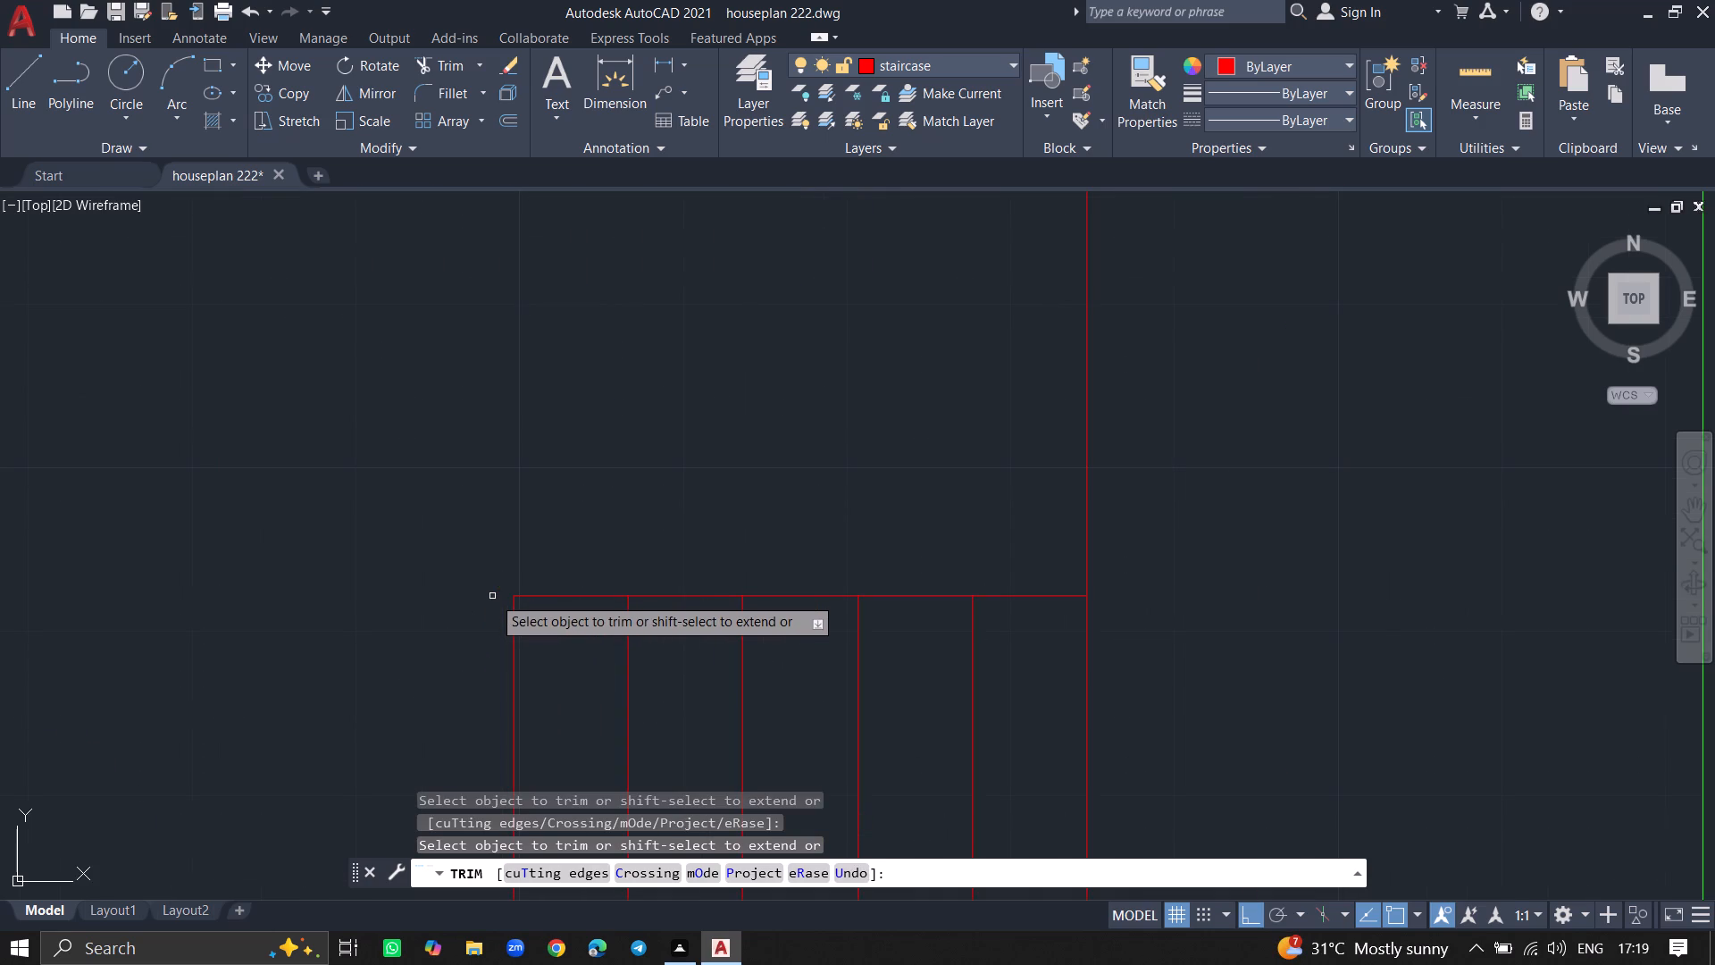
key(Return)
Draw a horizontal line from the lower flight's northeast corner east to the inner line of the east wall.
ctrl+scroll(492, 596, down, 2)
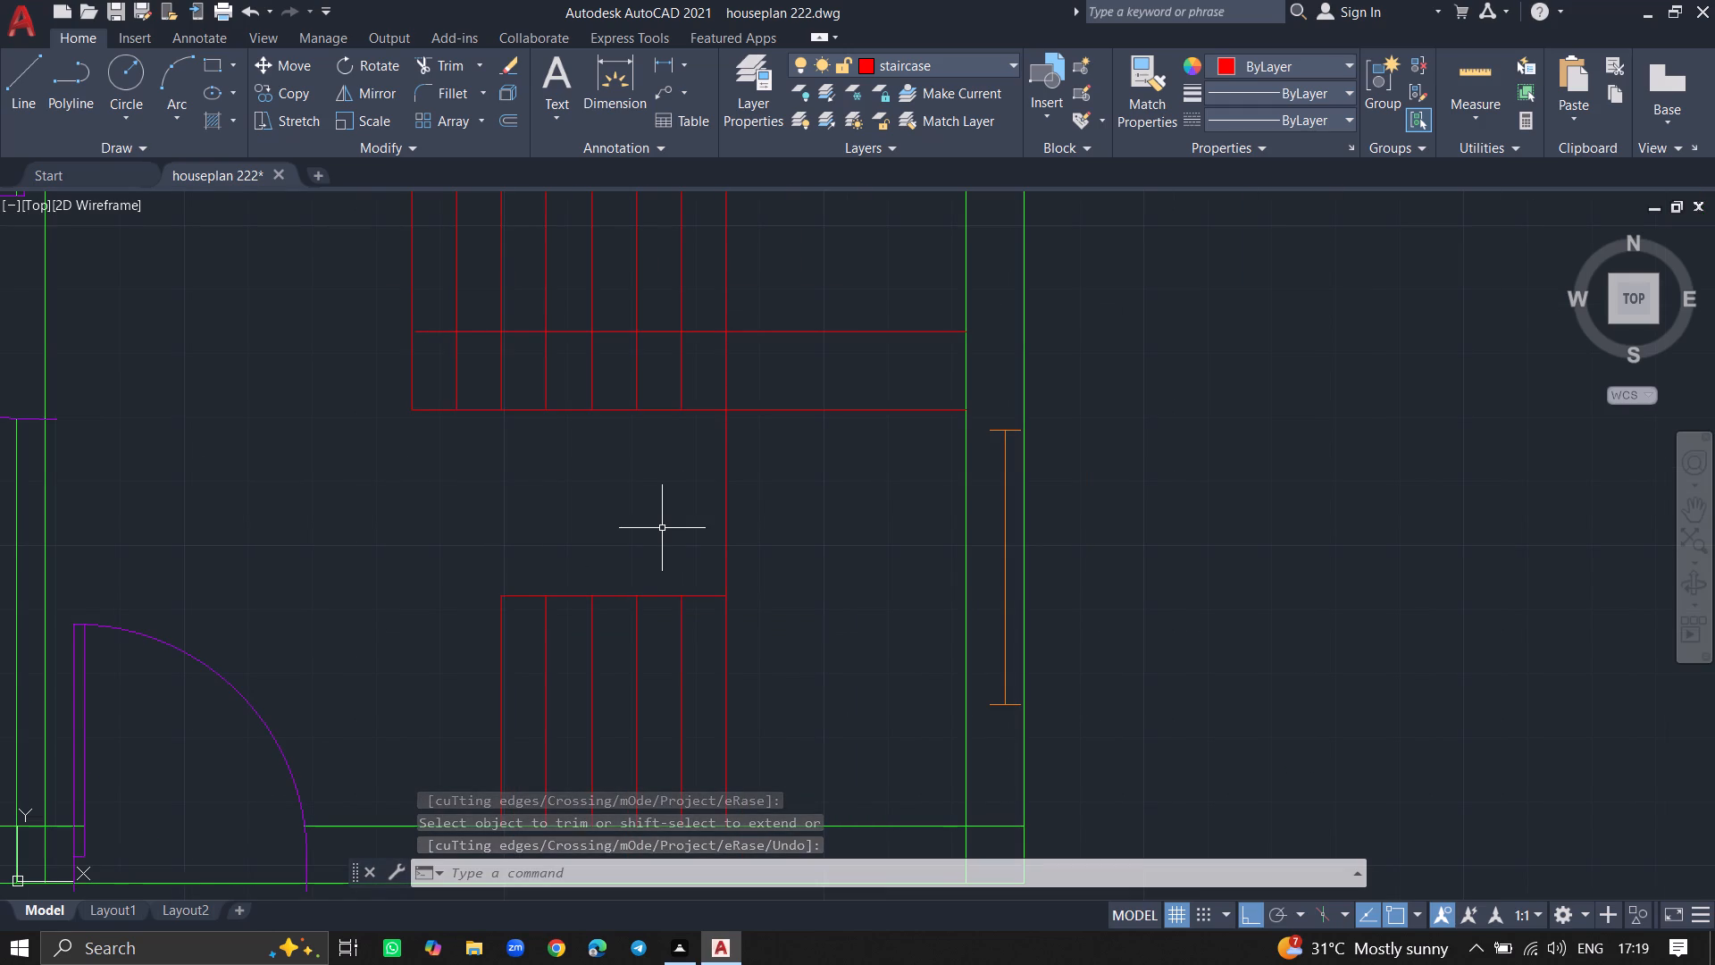
text(line)
key(Return)
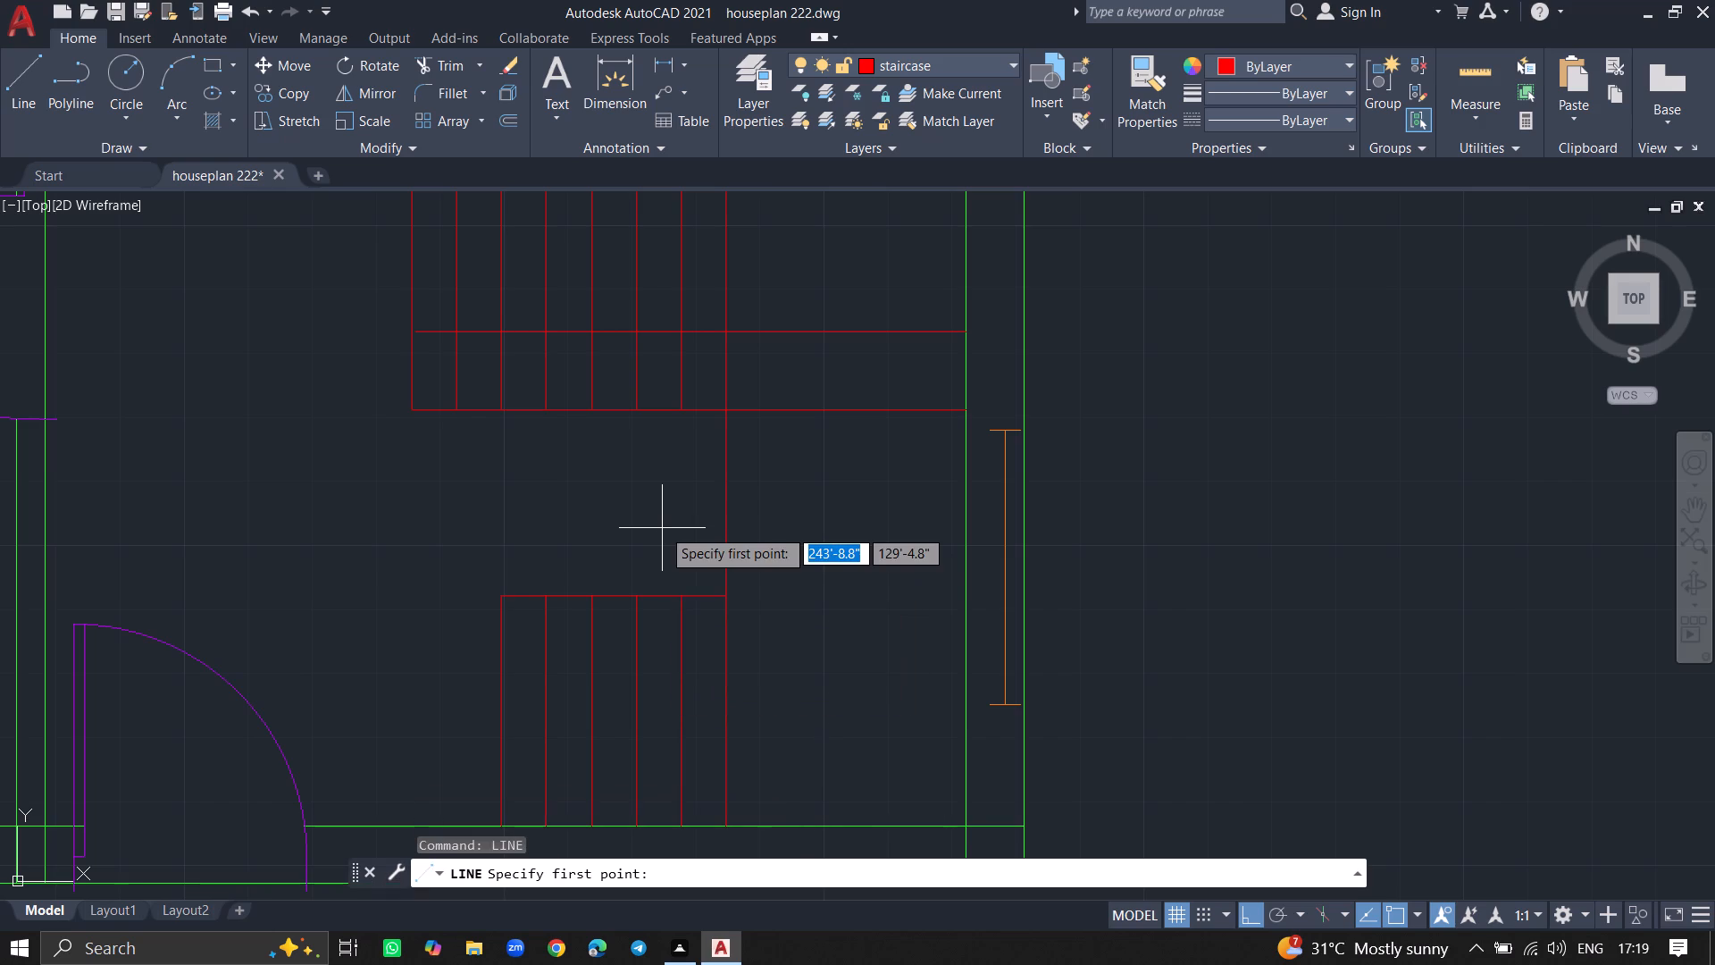
click(731, 599)
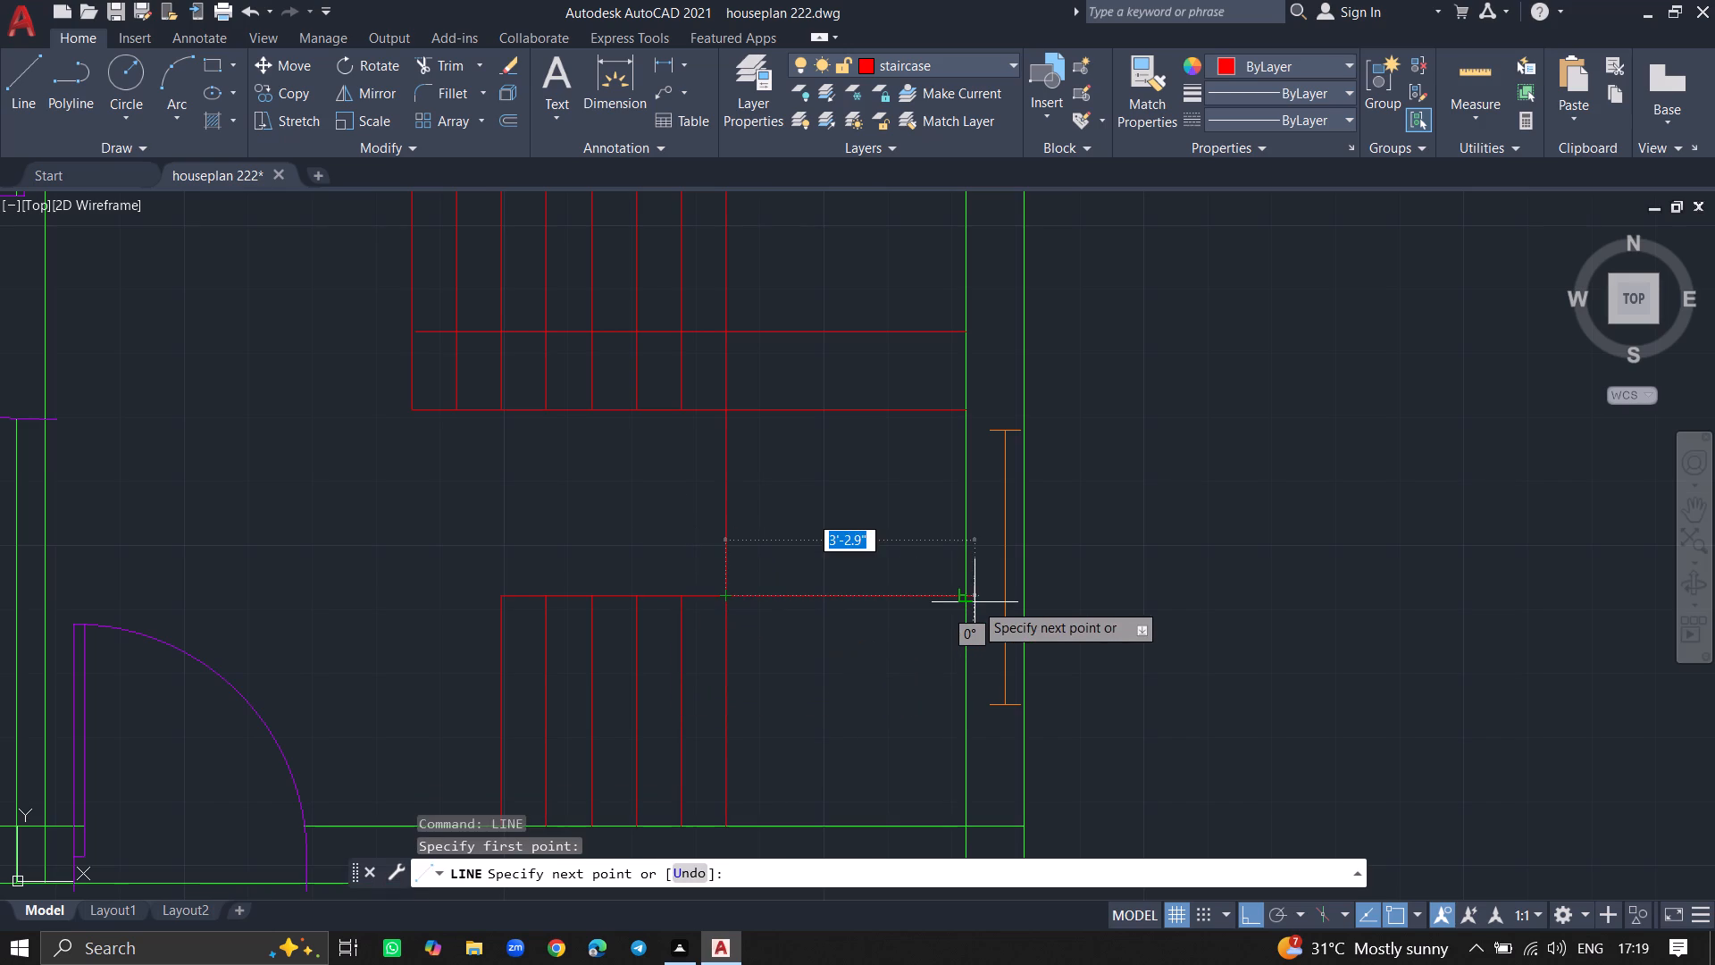
click(969, 602)
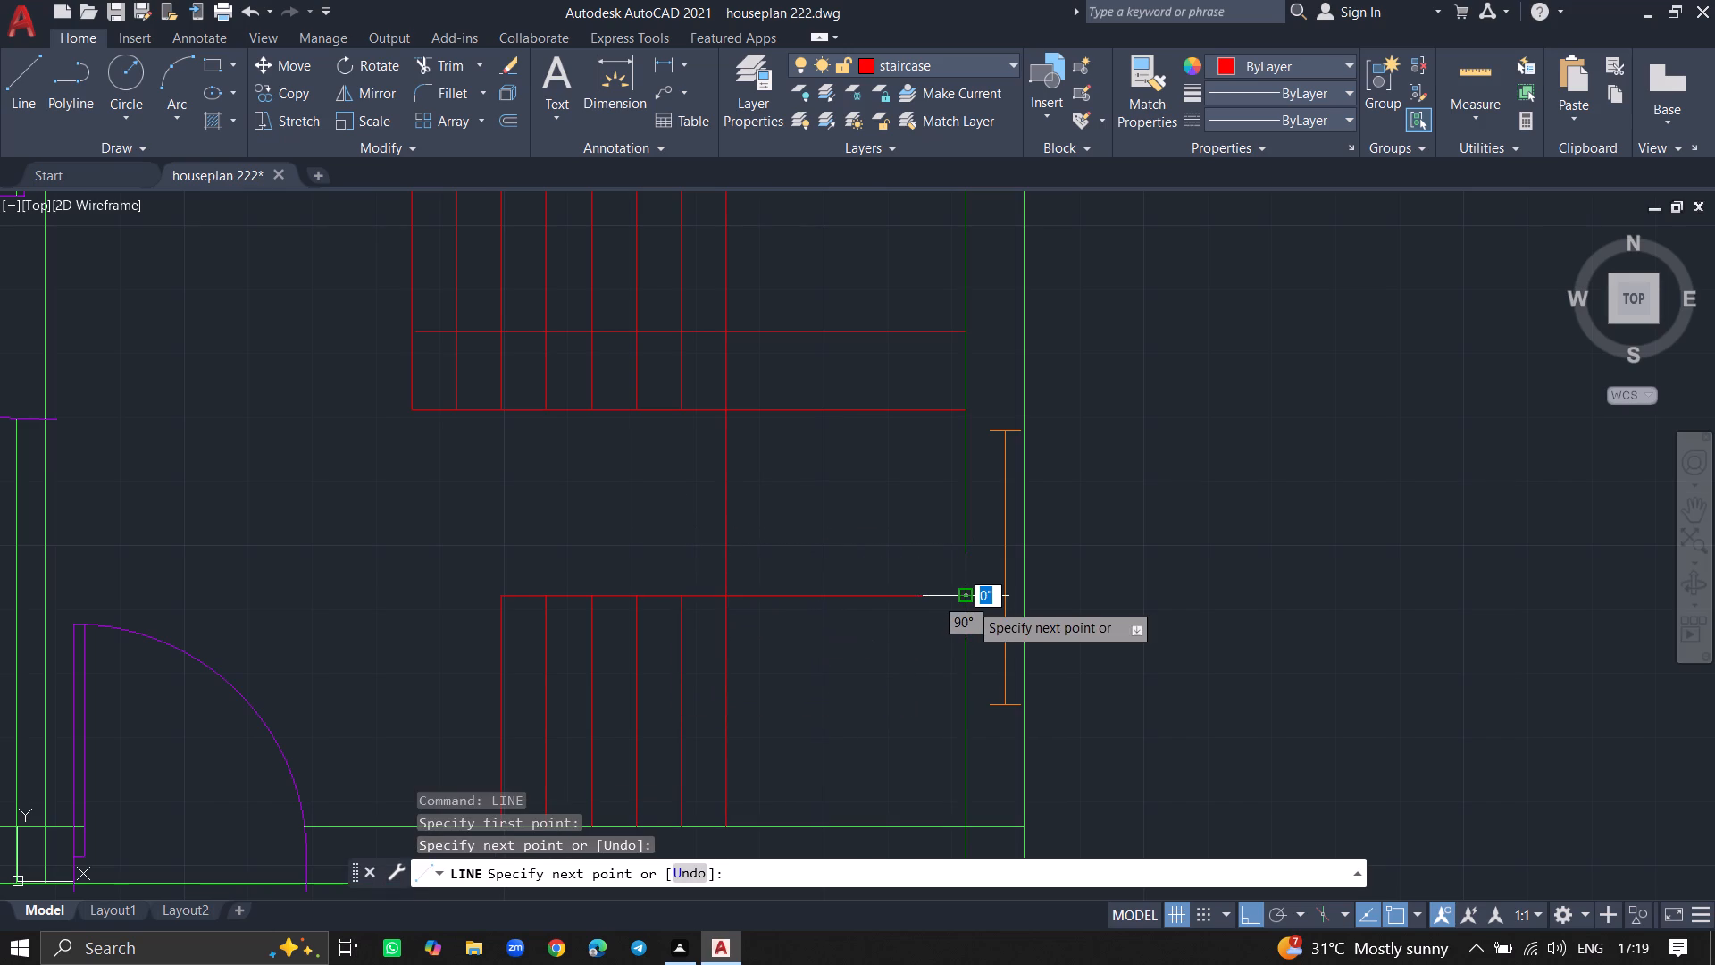
key(Return)
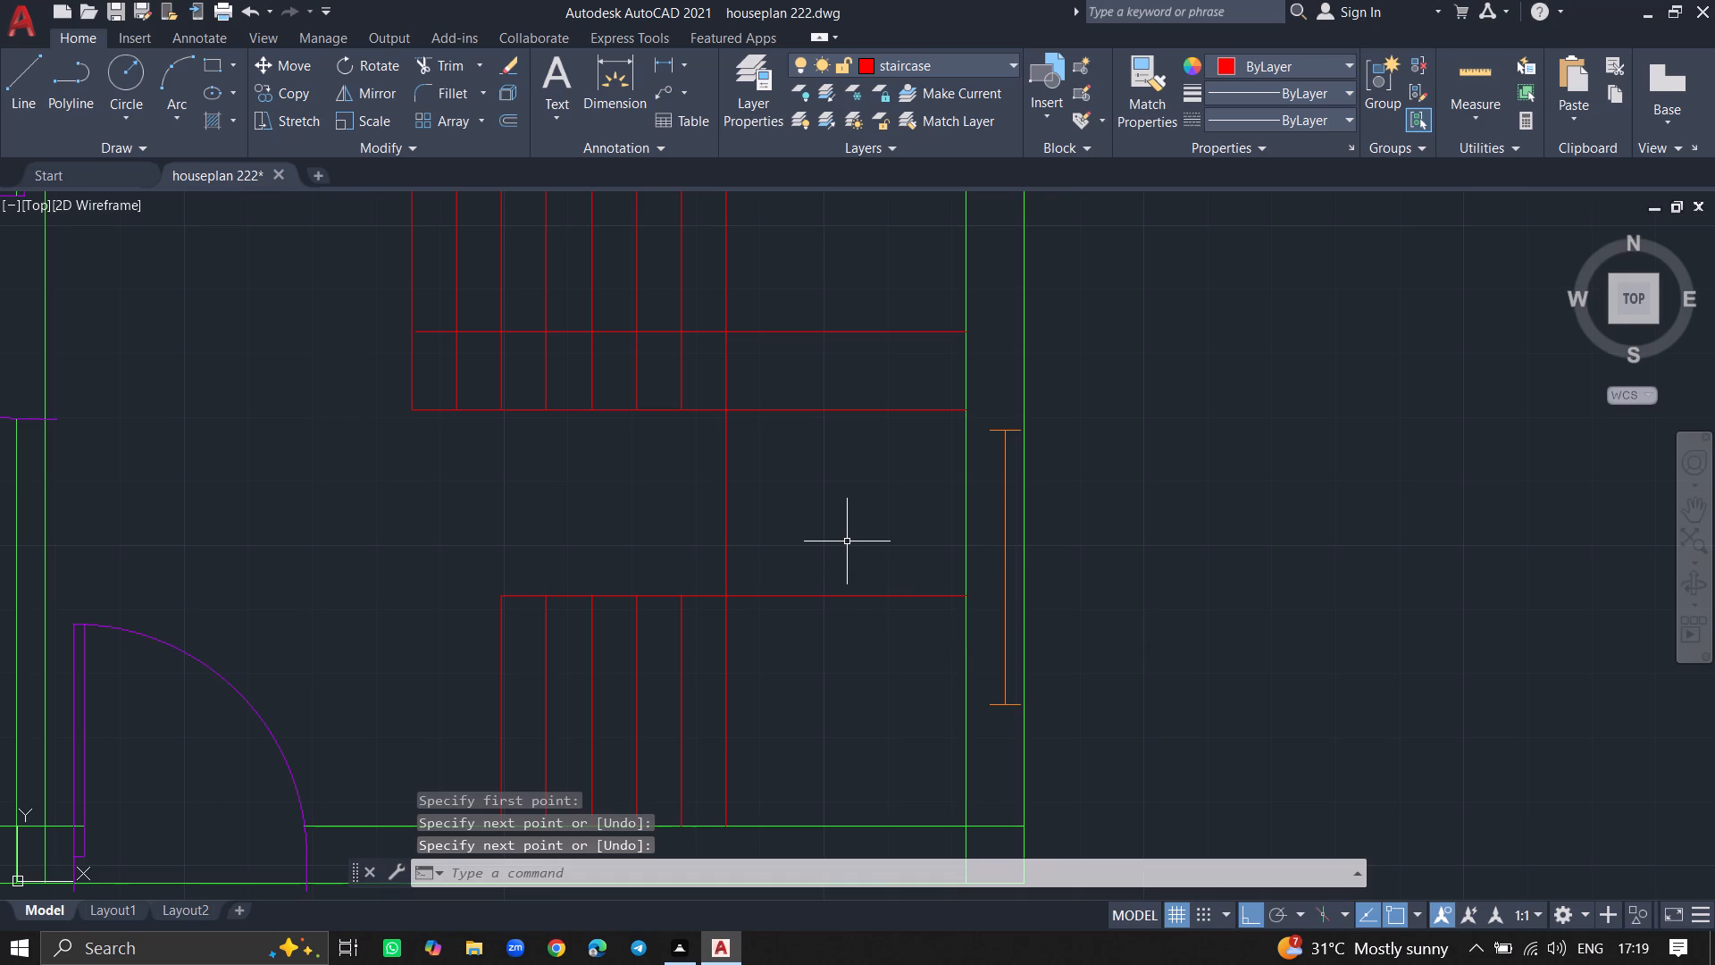
Offset the new horizontal line by the east wall 7" north three times in succession to form the landing treads.
text(offset)
key(Return)
key(Return)
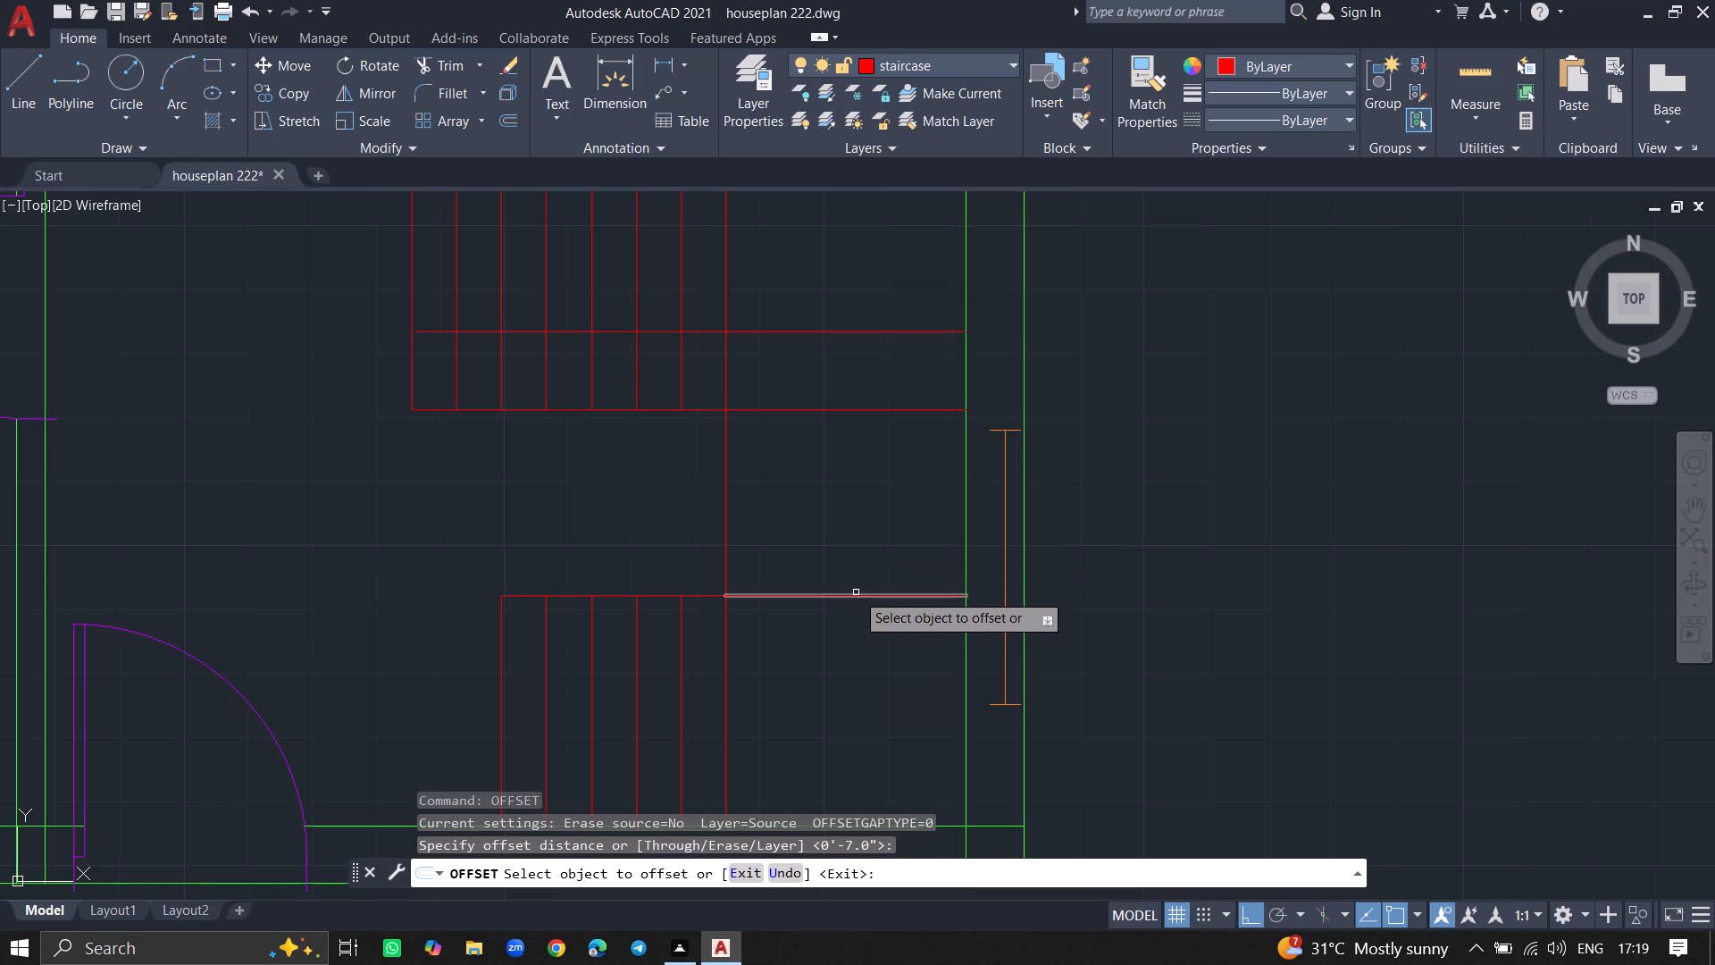
click(856, 592)
drag(857, 594, 861, 564)
click(861, 564)
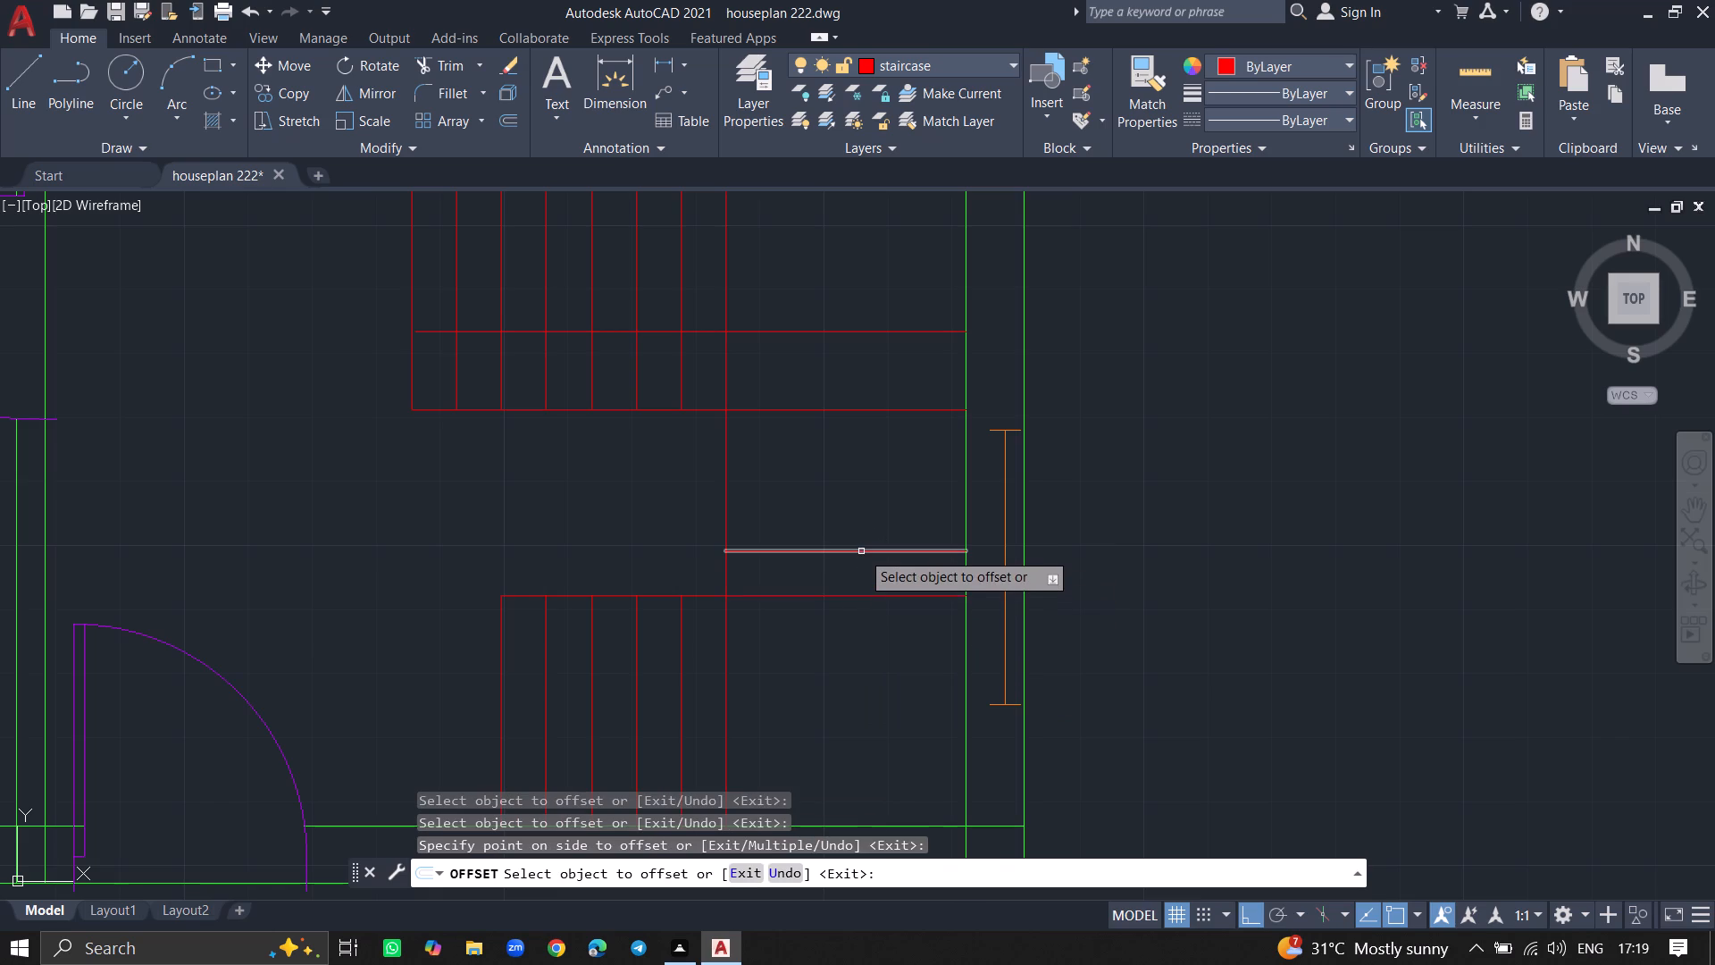
drag(861, 551, 852, 482)
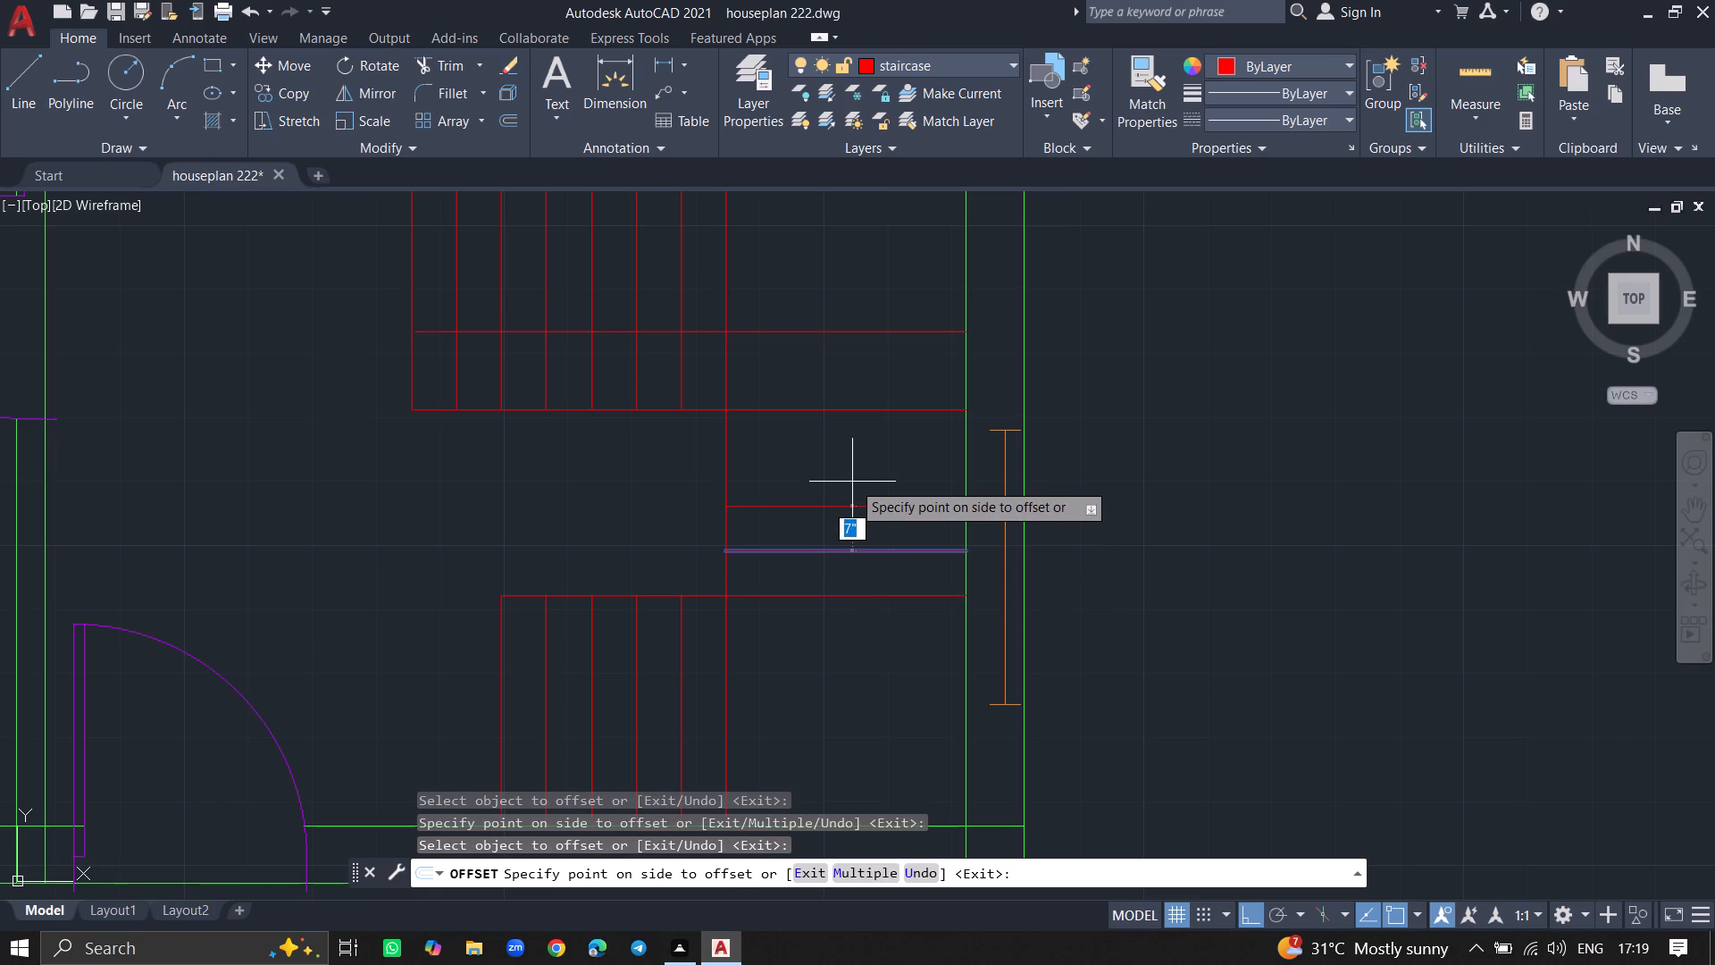
click(852, 482)
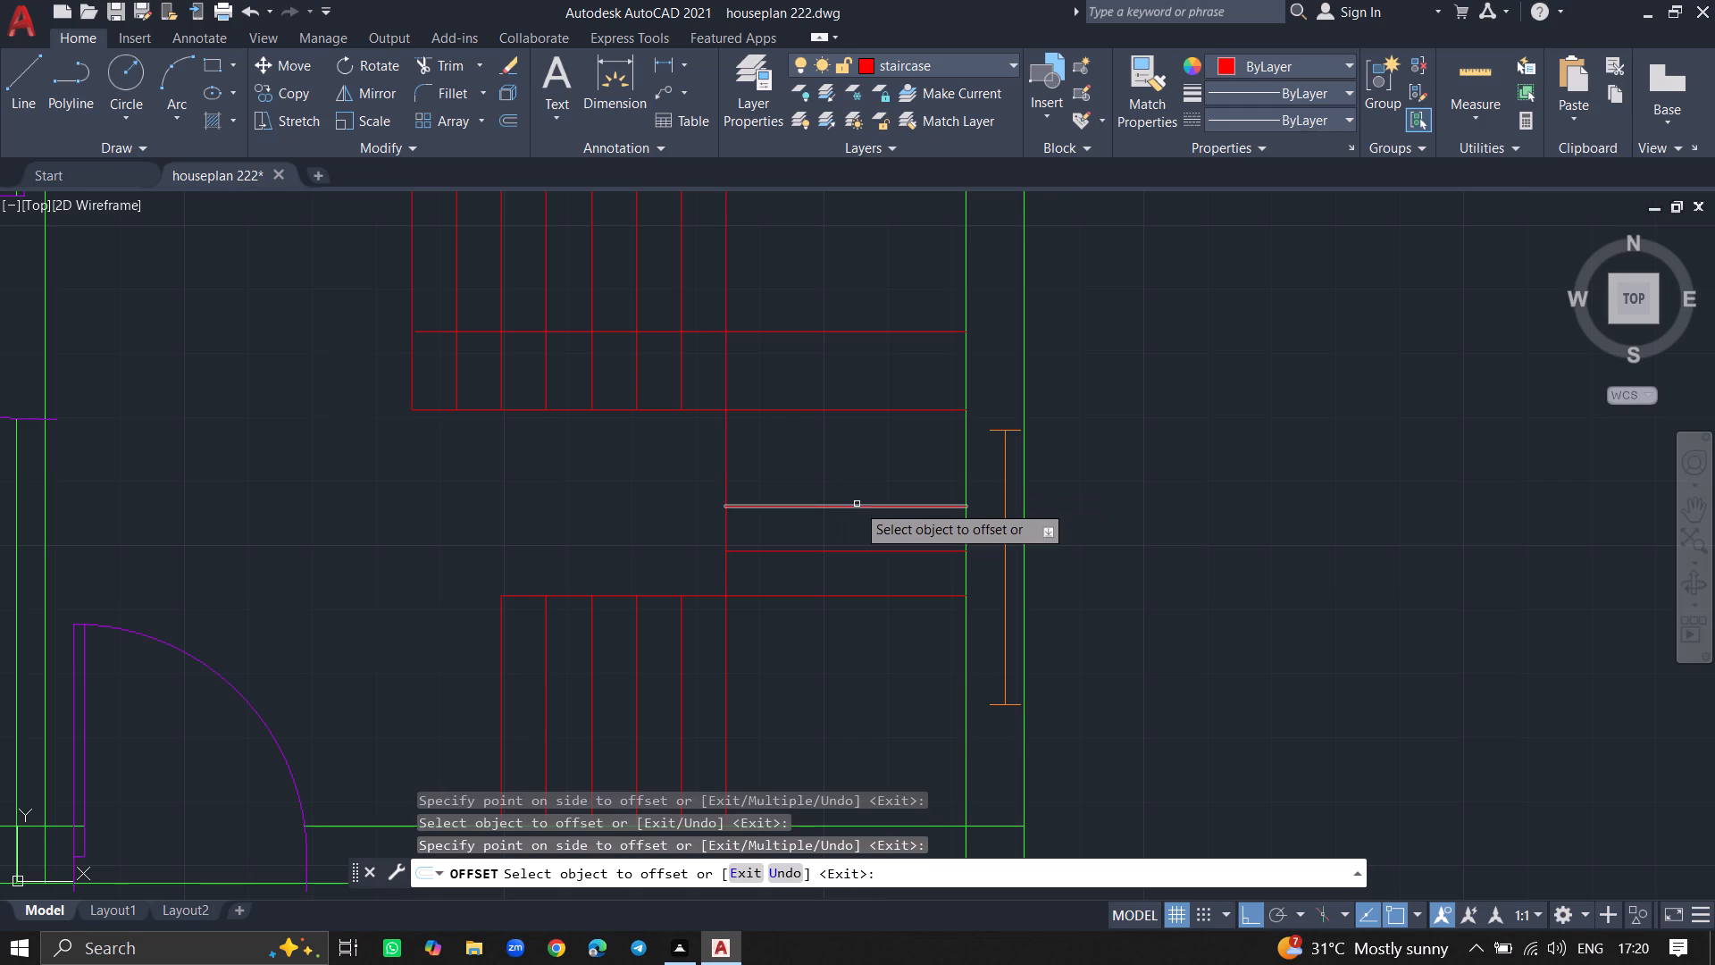
click(857, 505)
click(854, 457)
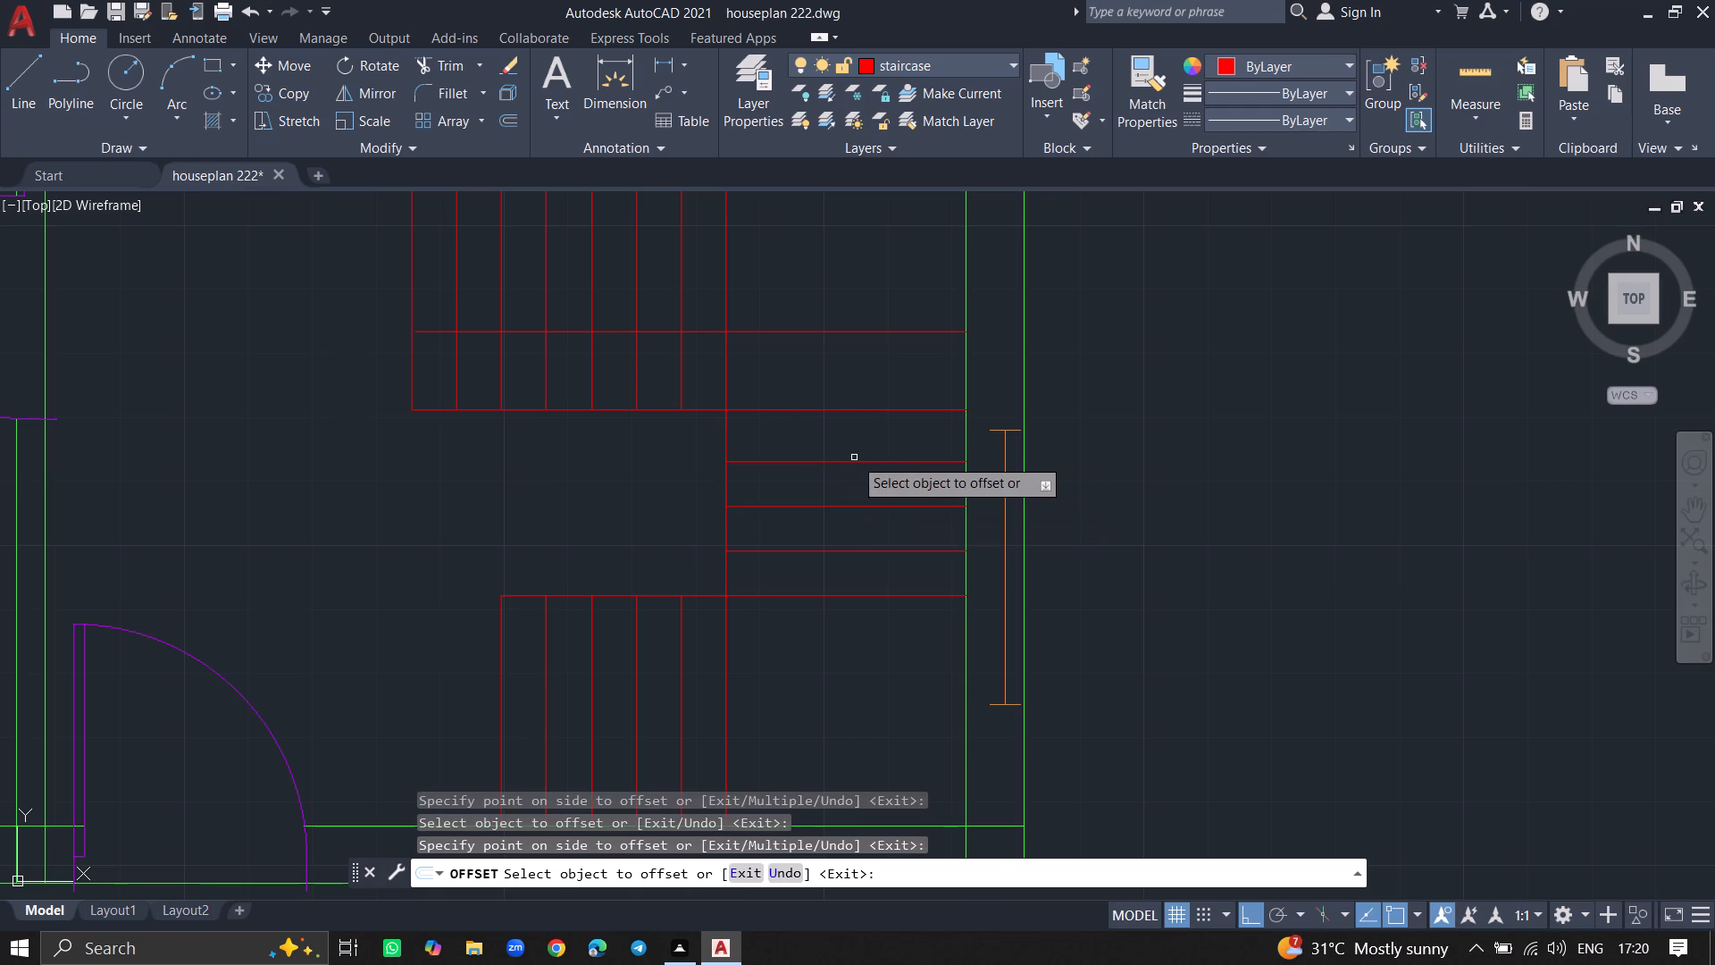
key(Return)
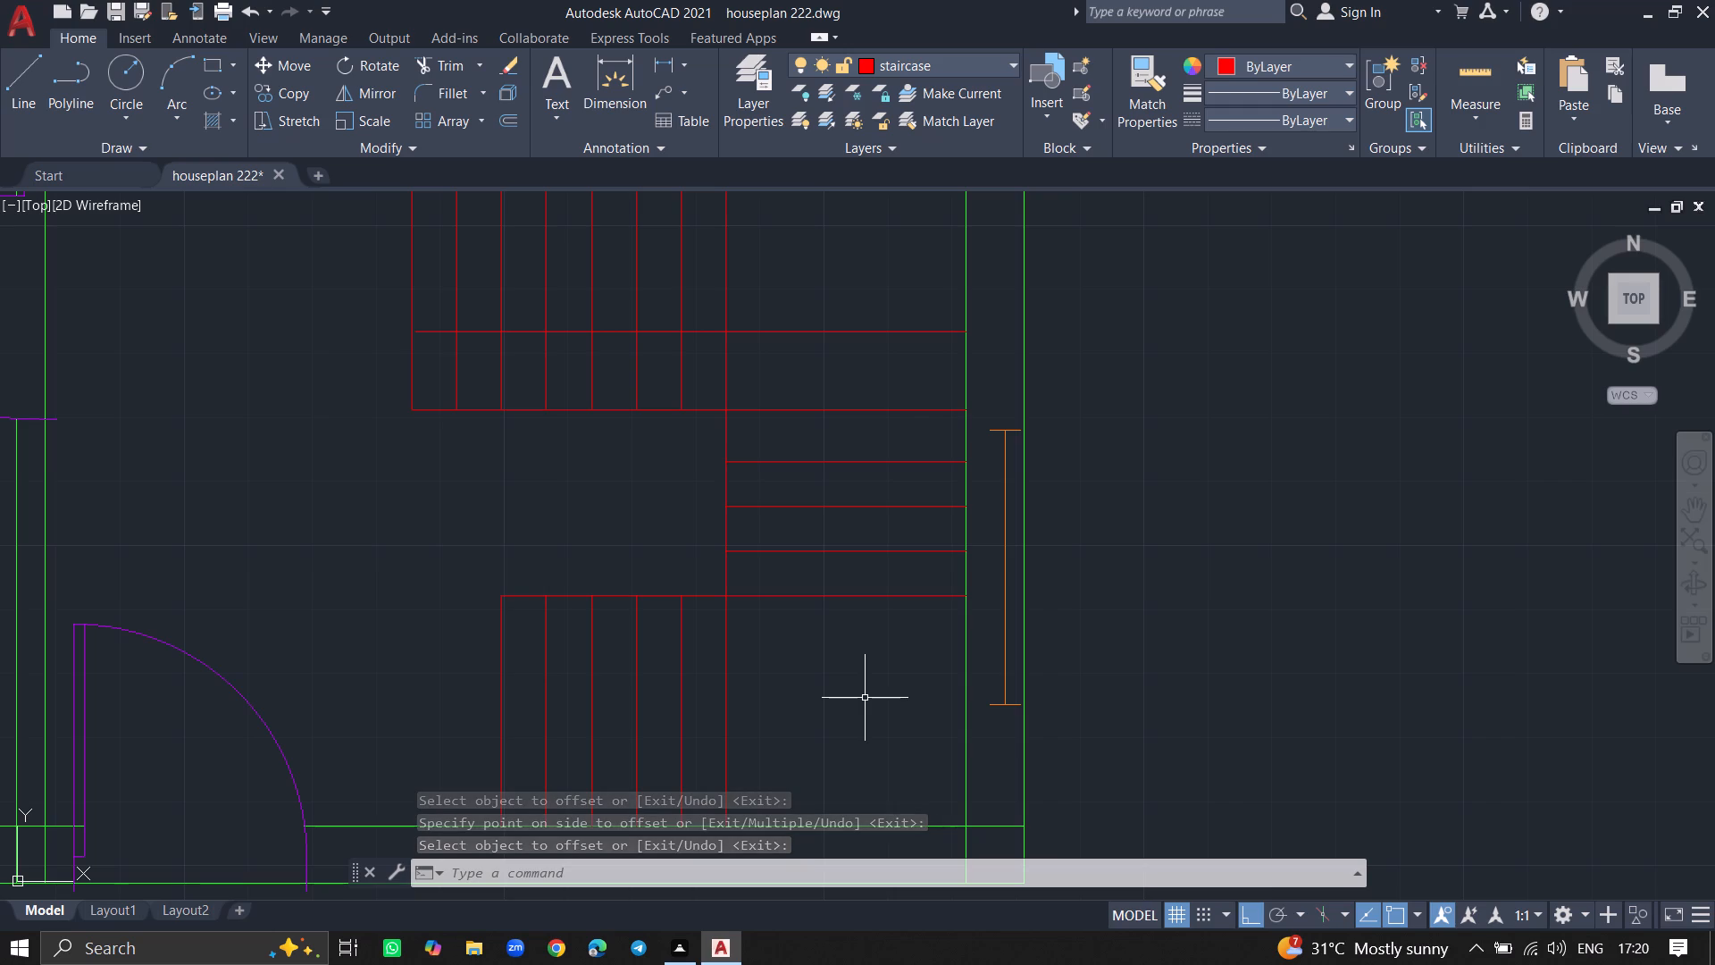
Delete the horizontal line that crosses the upper flight's treads and runs to the east wall.
click(842, 334)
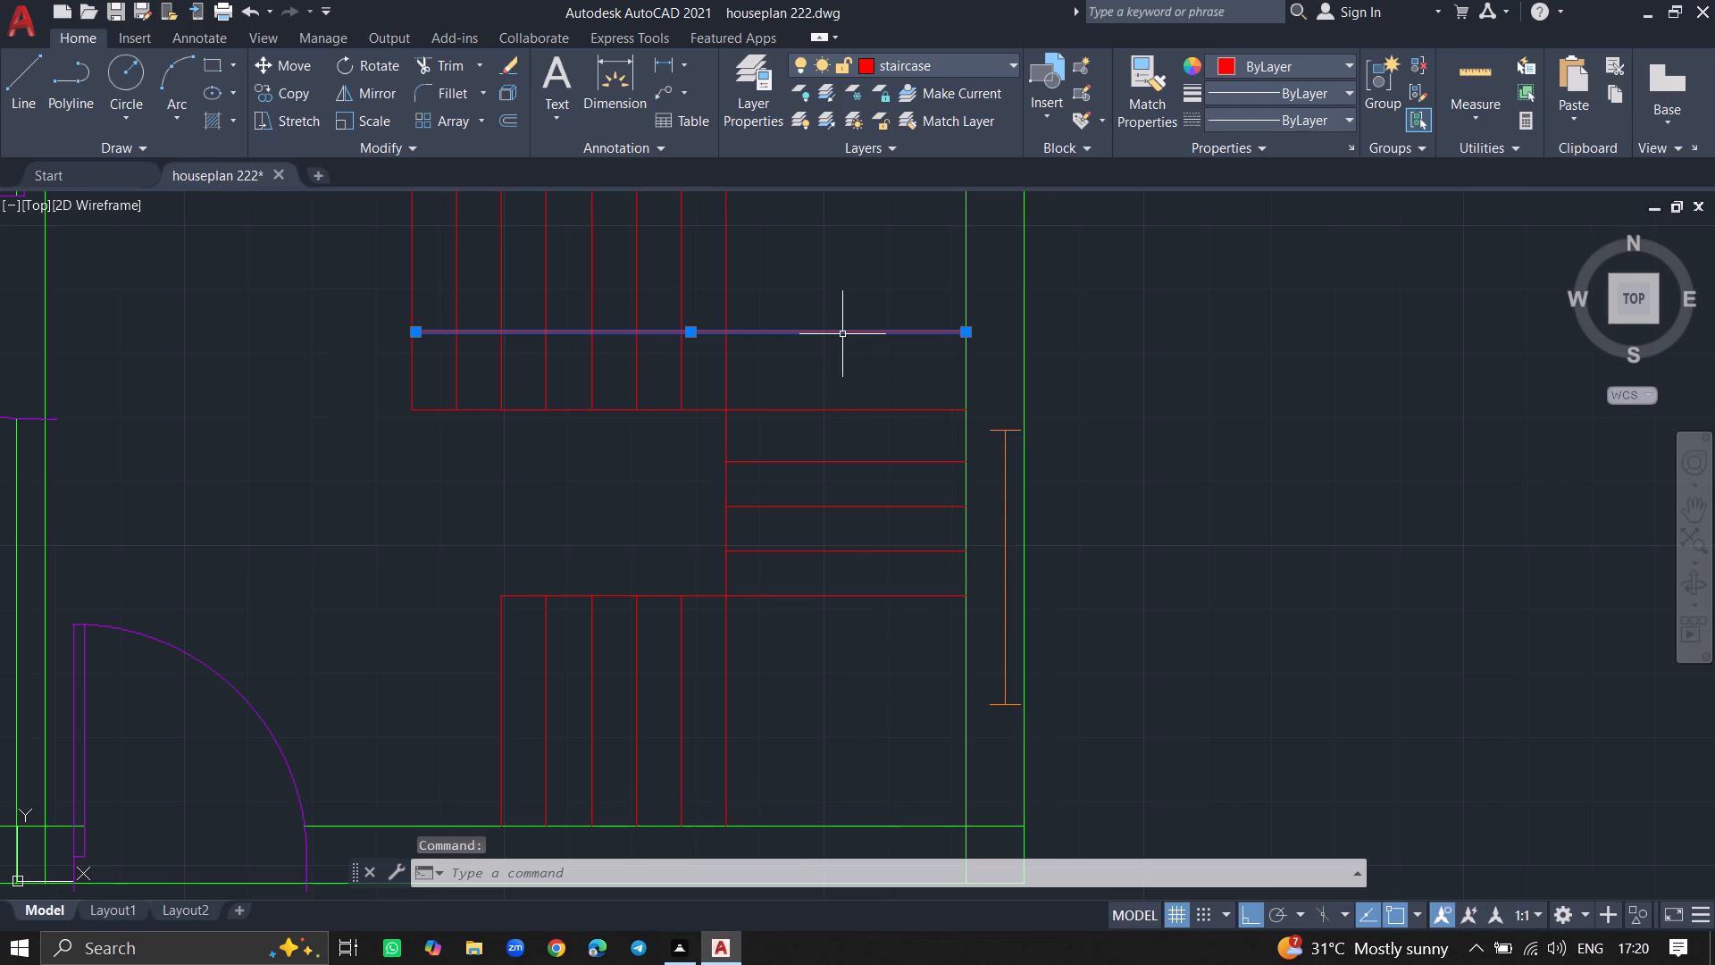
key(Delete)
Offset the lower flight's north edge line 2" north and the long vertical line 2" west.
ctrl+scroll(842, 334, down, 2)
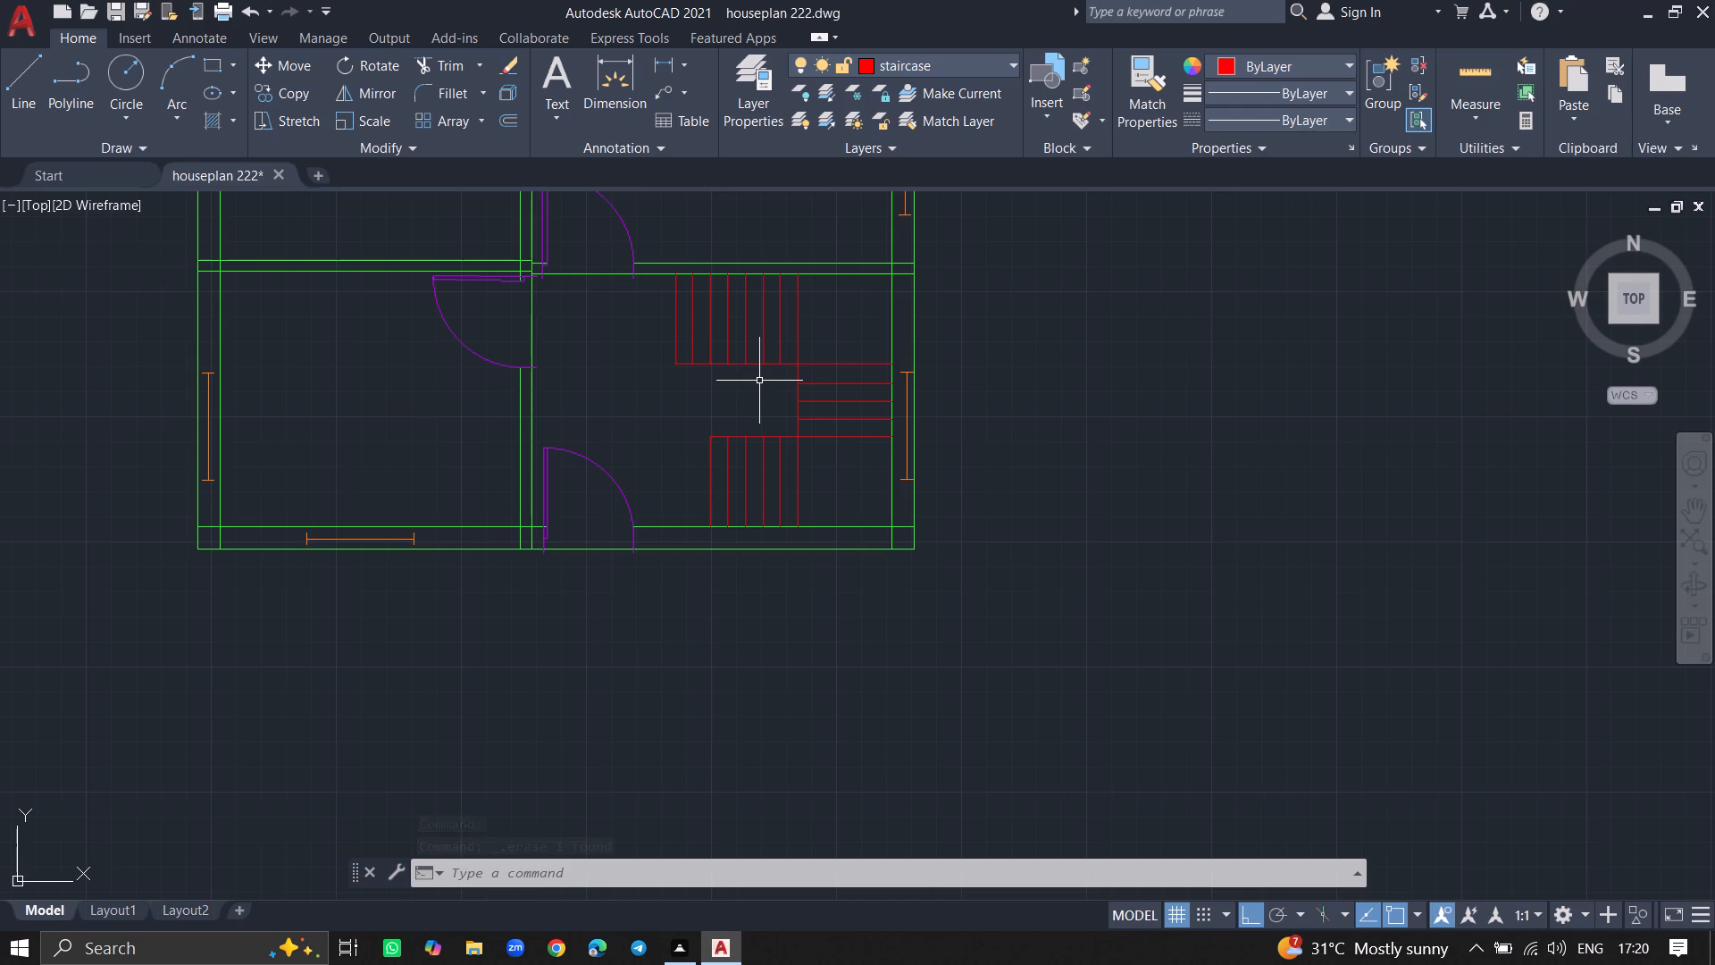
key(o)
text(ffset)
key(Return)
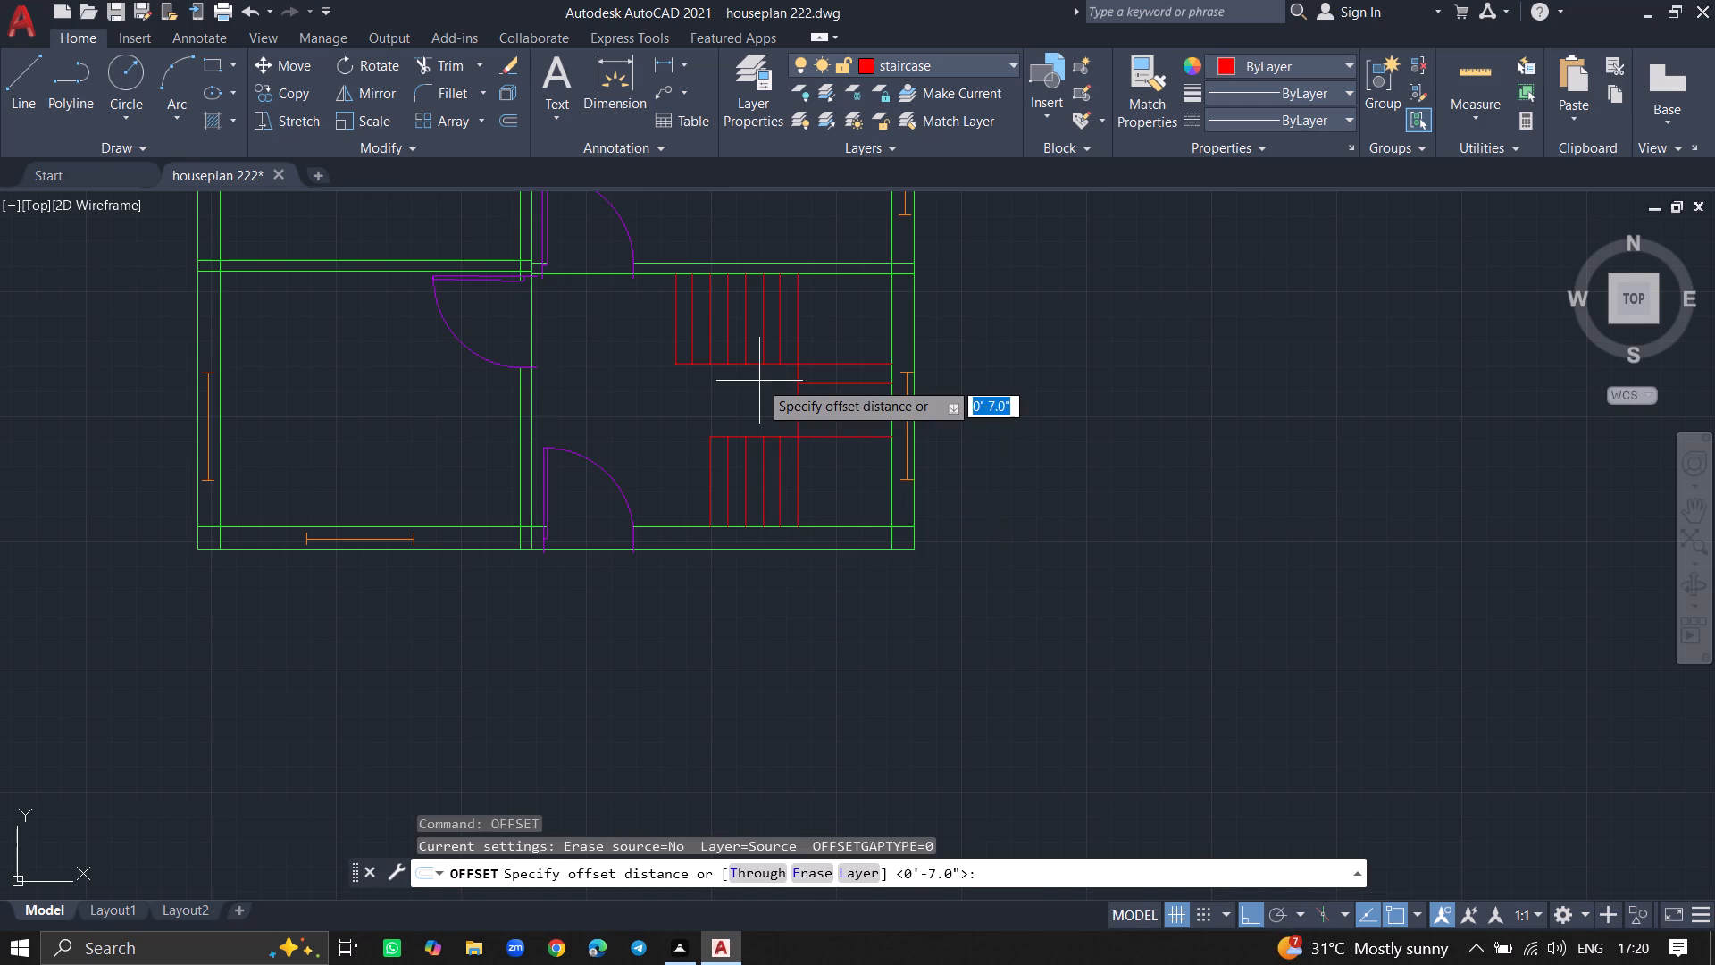
key(2)
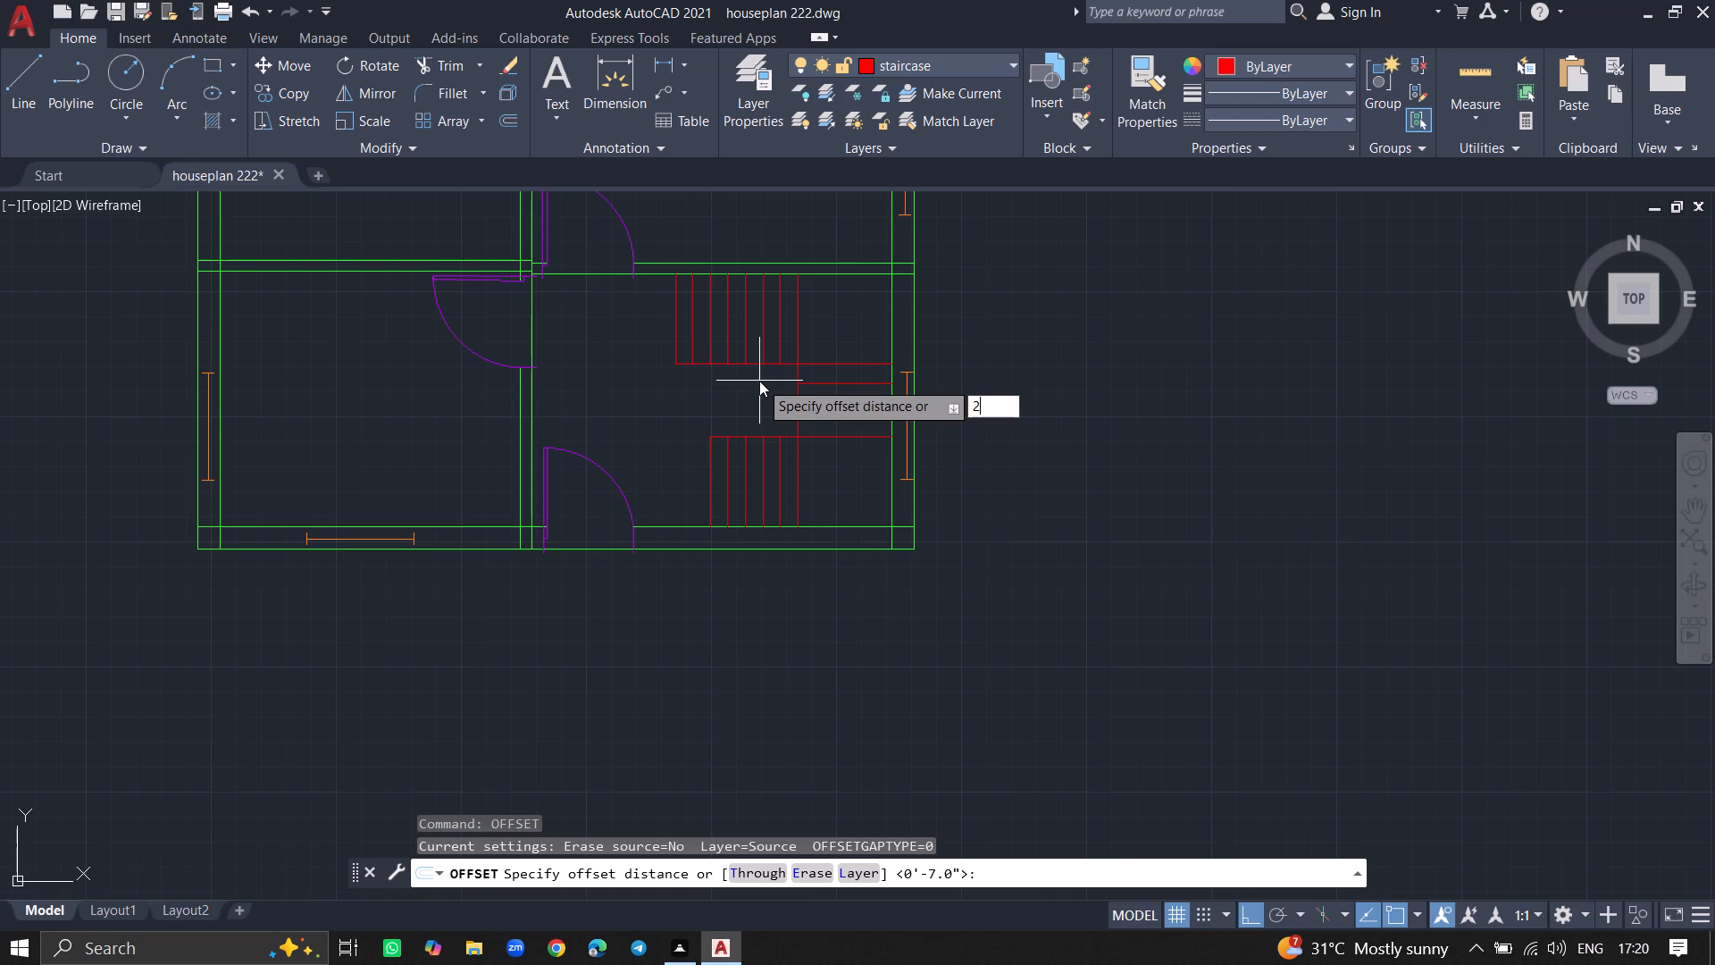
key(shift+quotedbl)
key(Return)
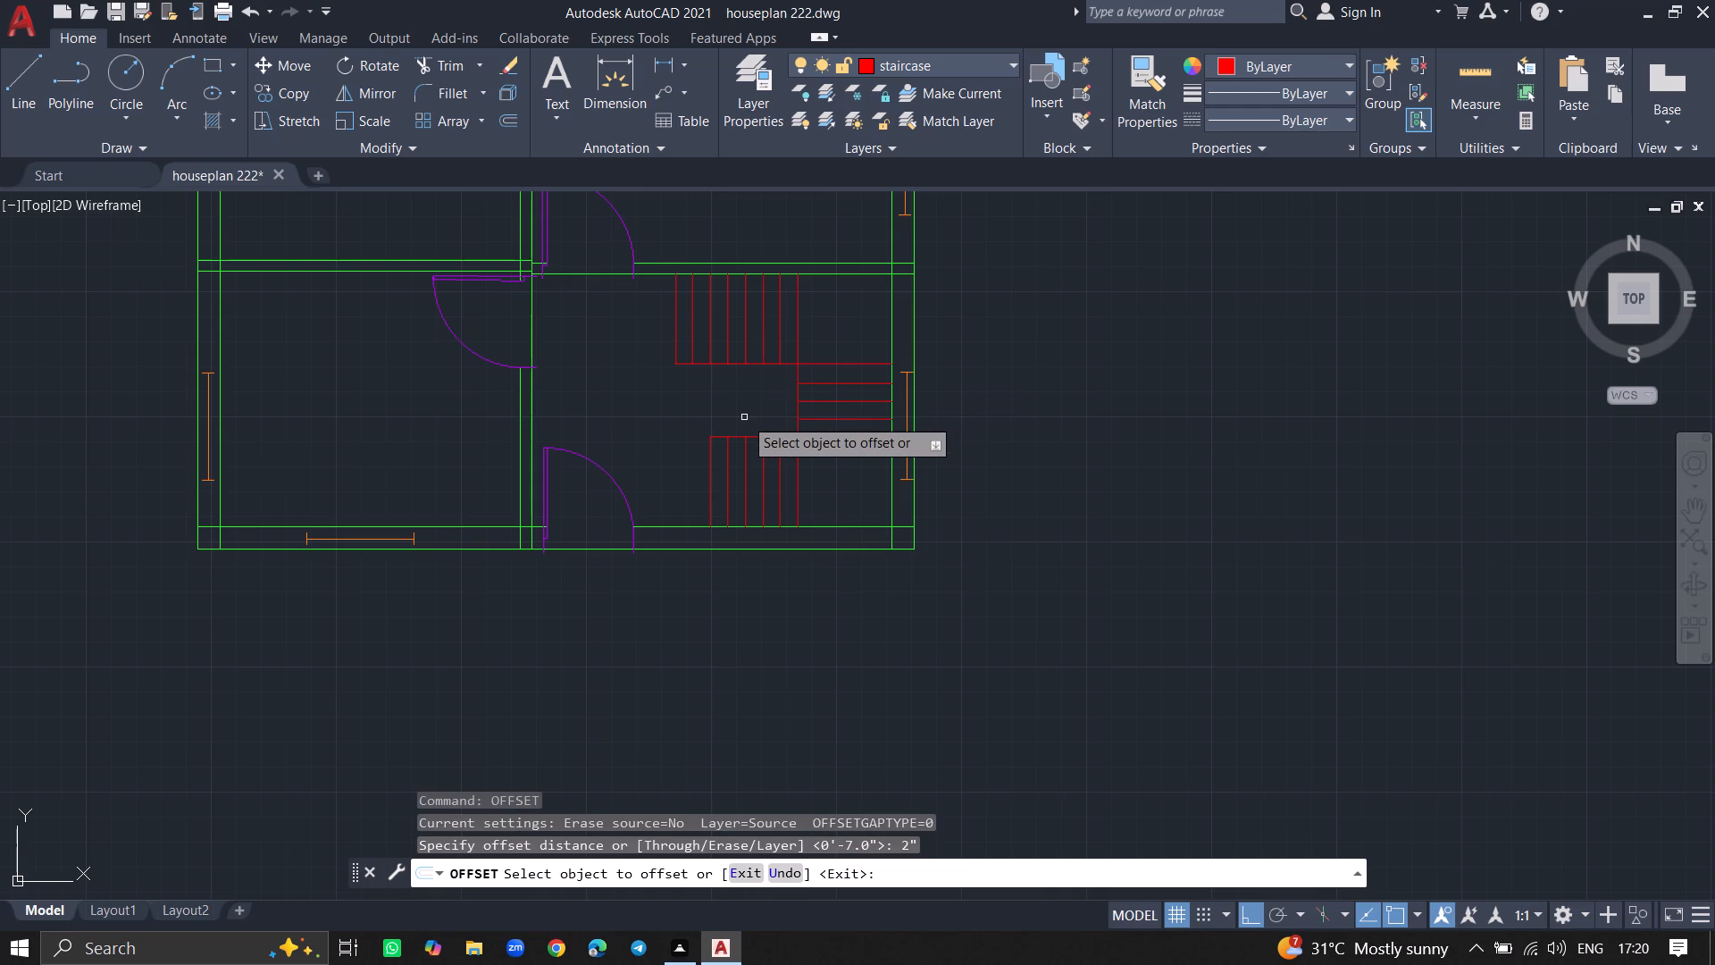
ctrl+scroll(743, 424, up, 4)
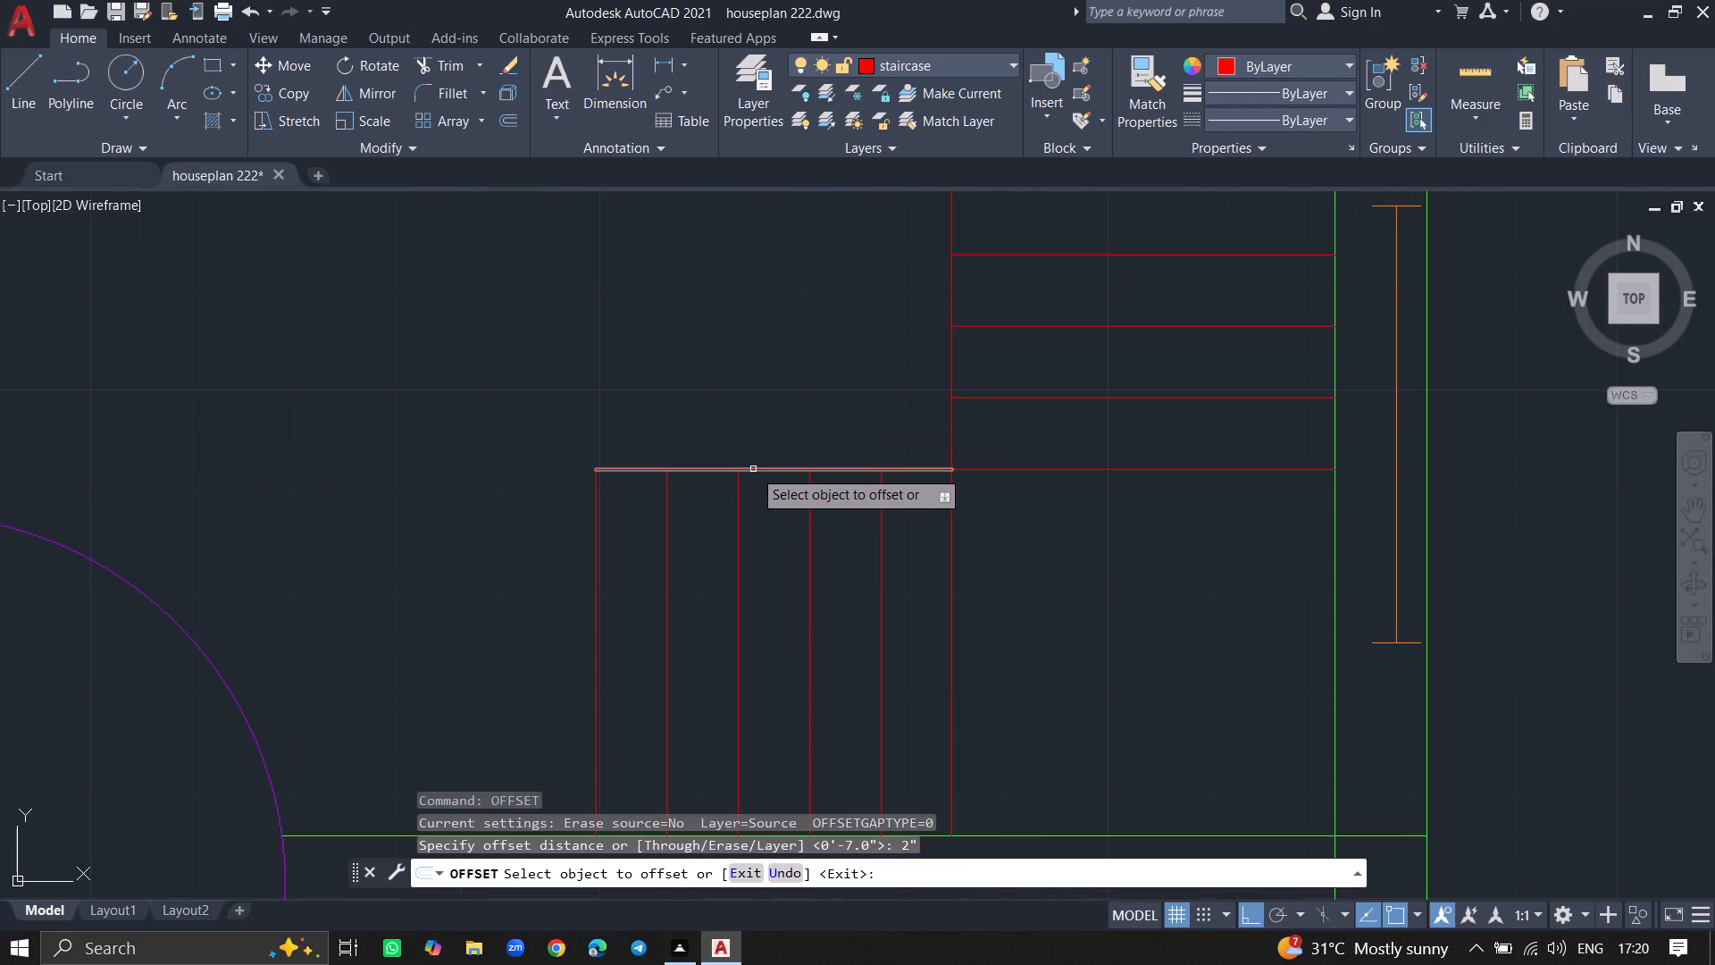
drag(753, 469, 753, 456)
click(753, 456)
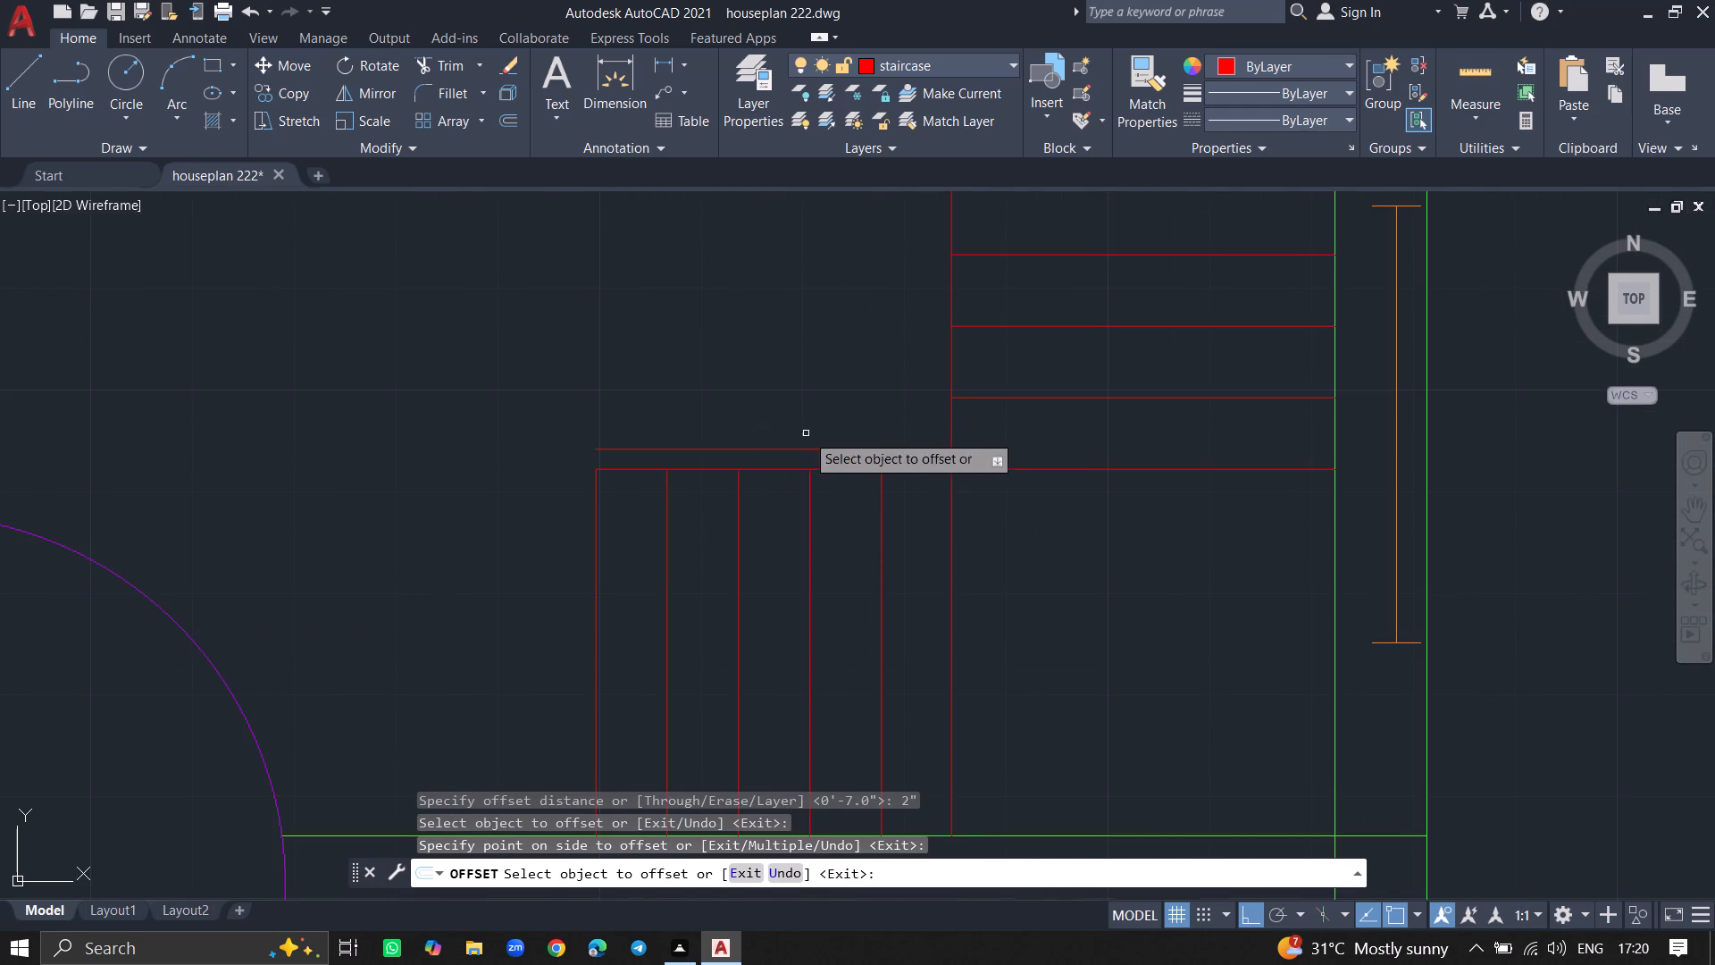
click(952, 426)
click(911, 427)
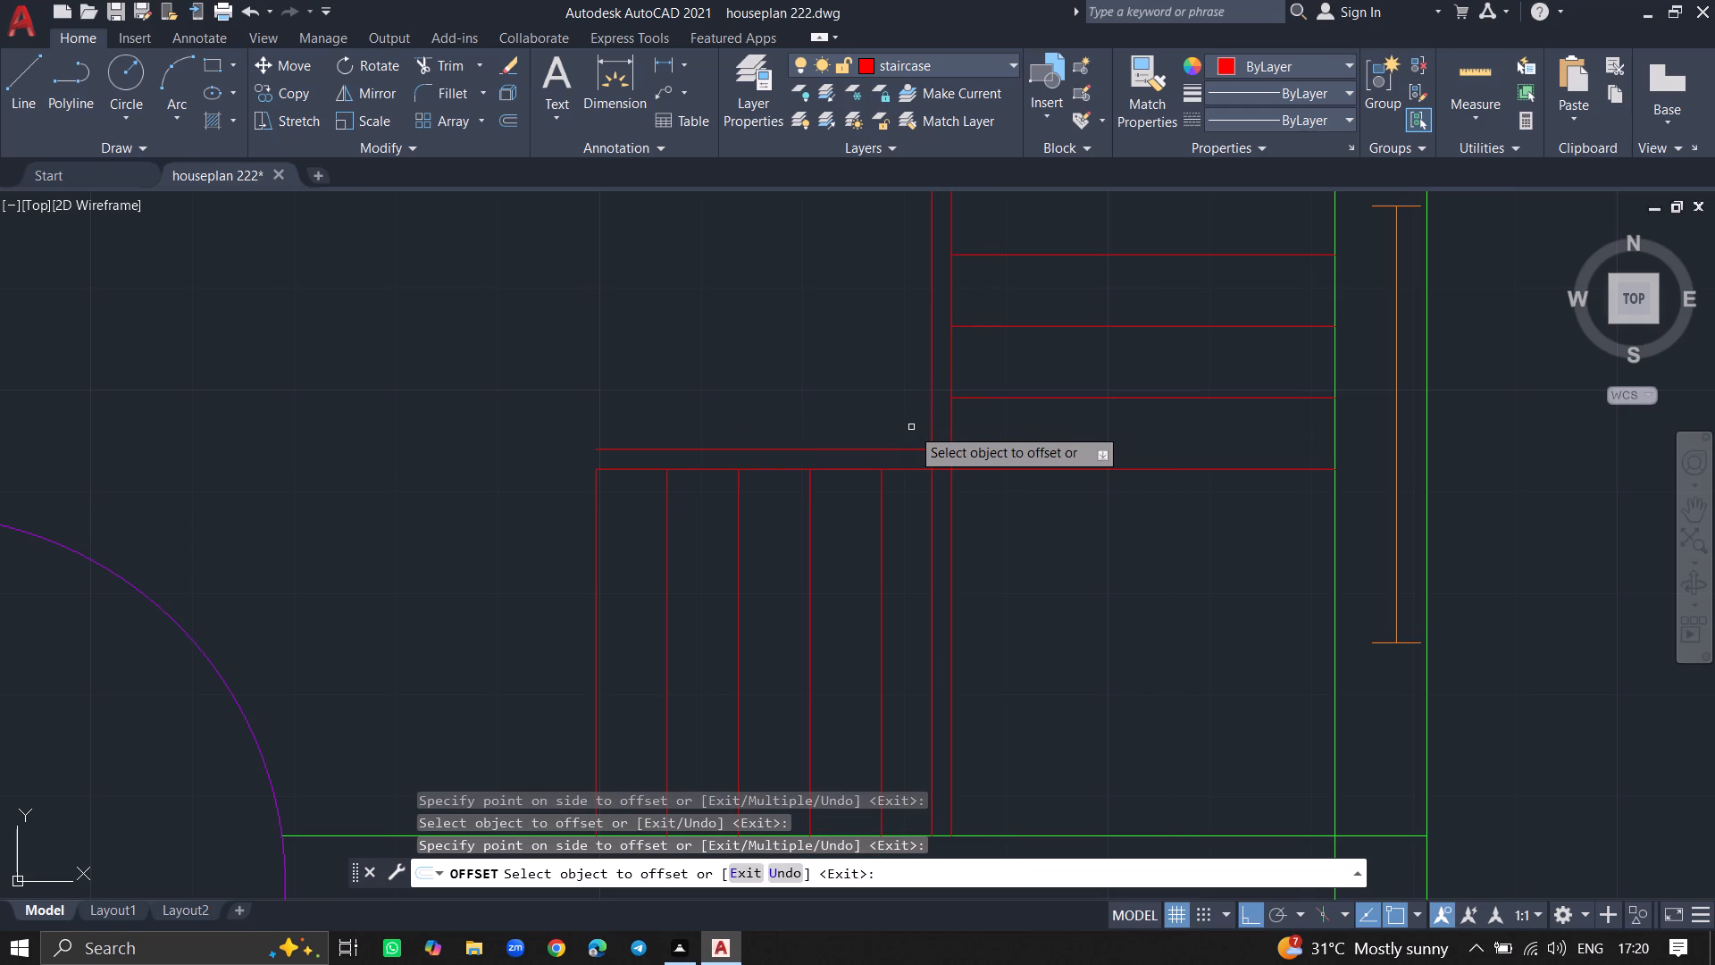
Offset the upper flight's south edge line 2" south.
ctrl+scroll(905, 403, down, 3)
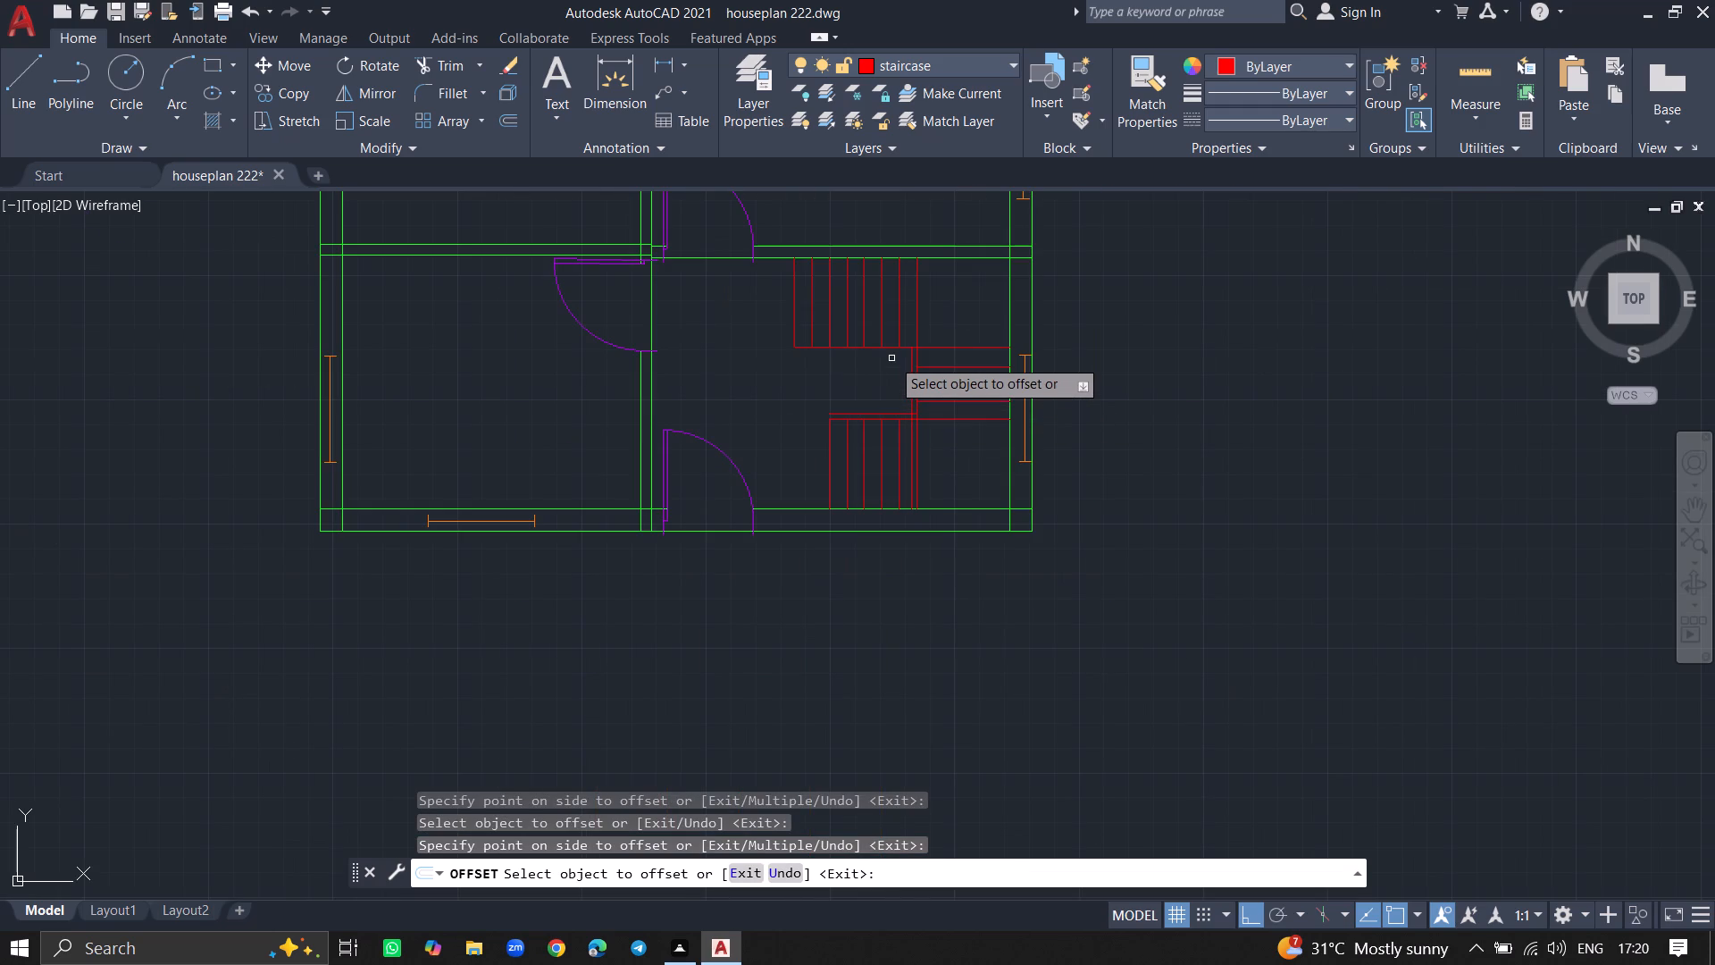
ctrl+scroll(891, 358, up, 2)
click(888, 325)
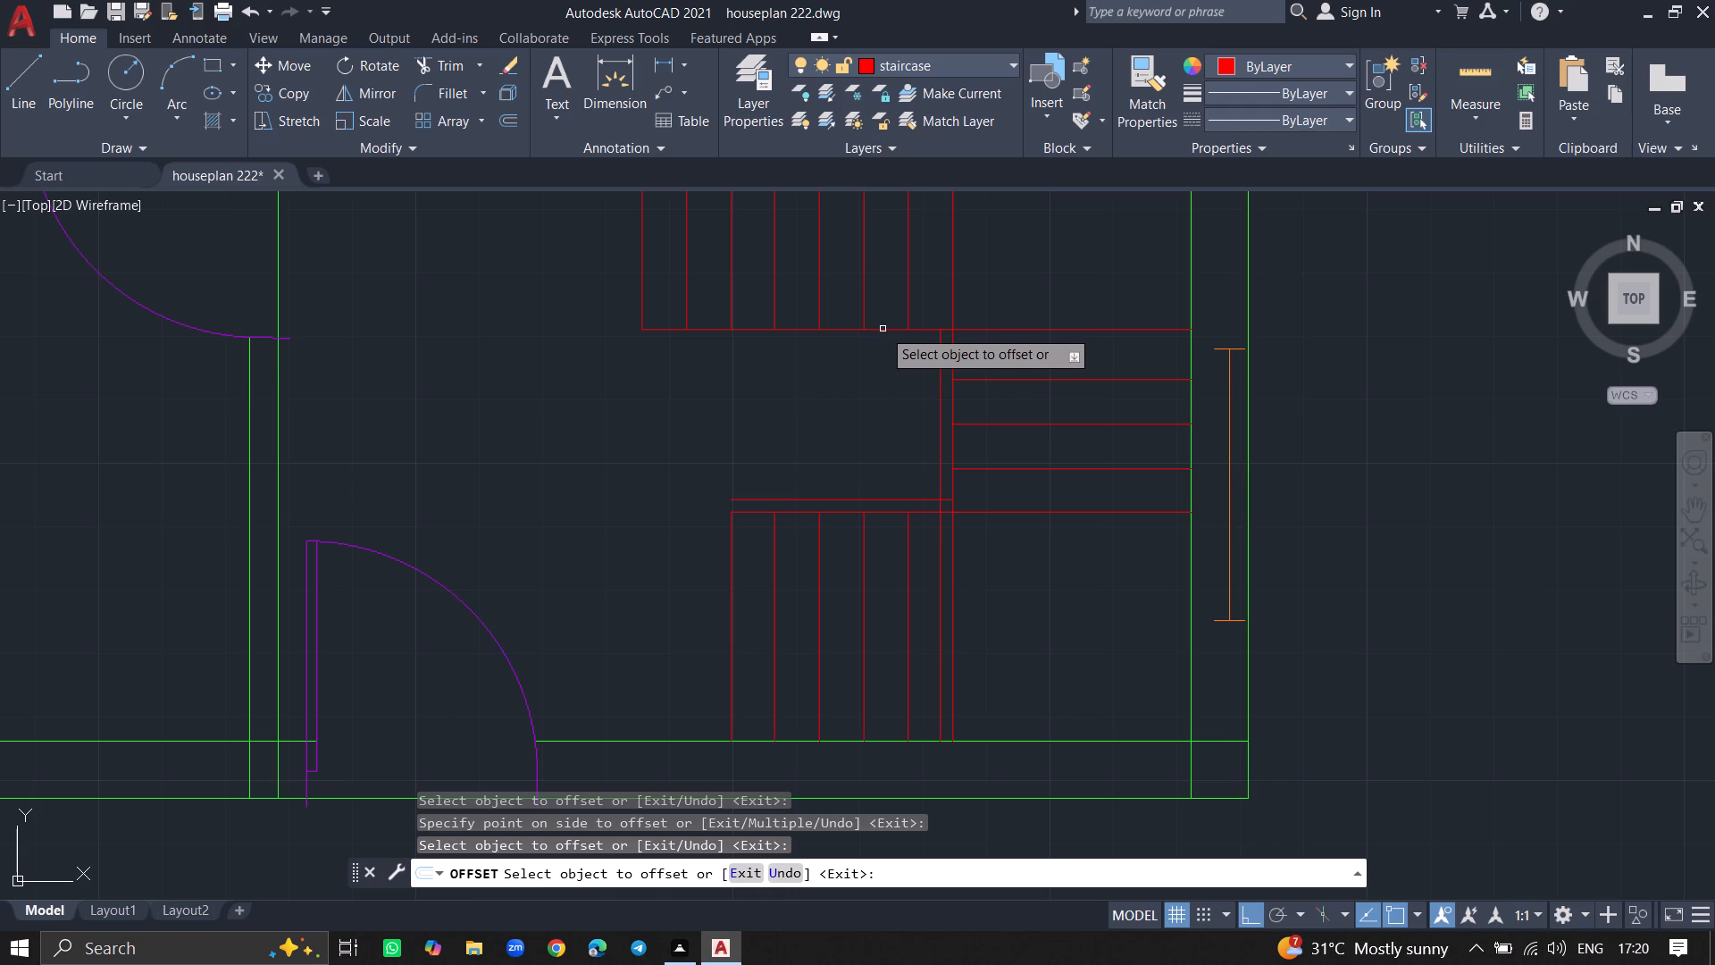
click(884, 331)
click(884, 353)
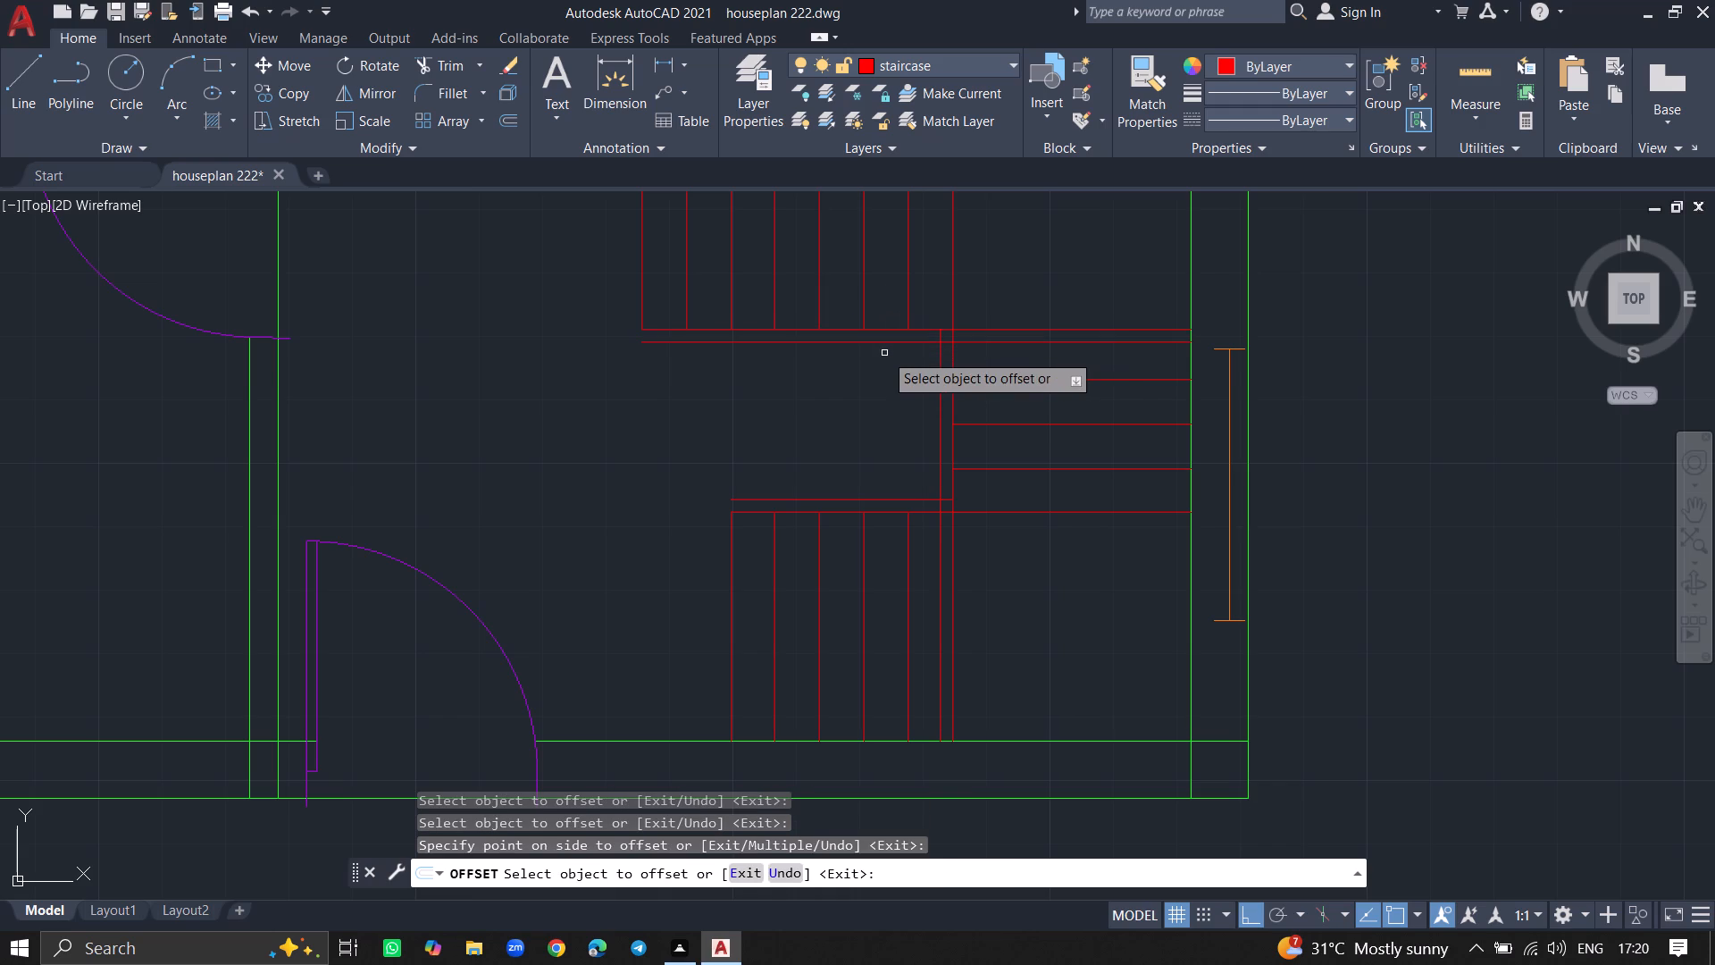
key(Return)
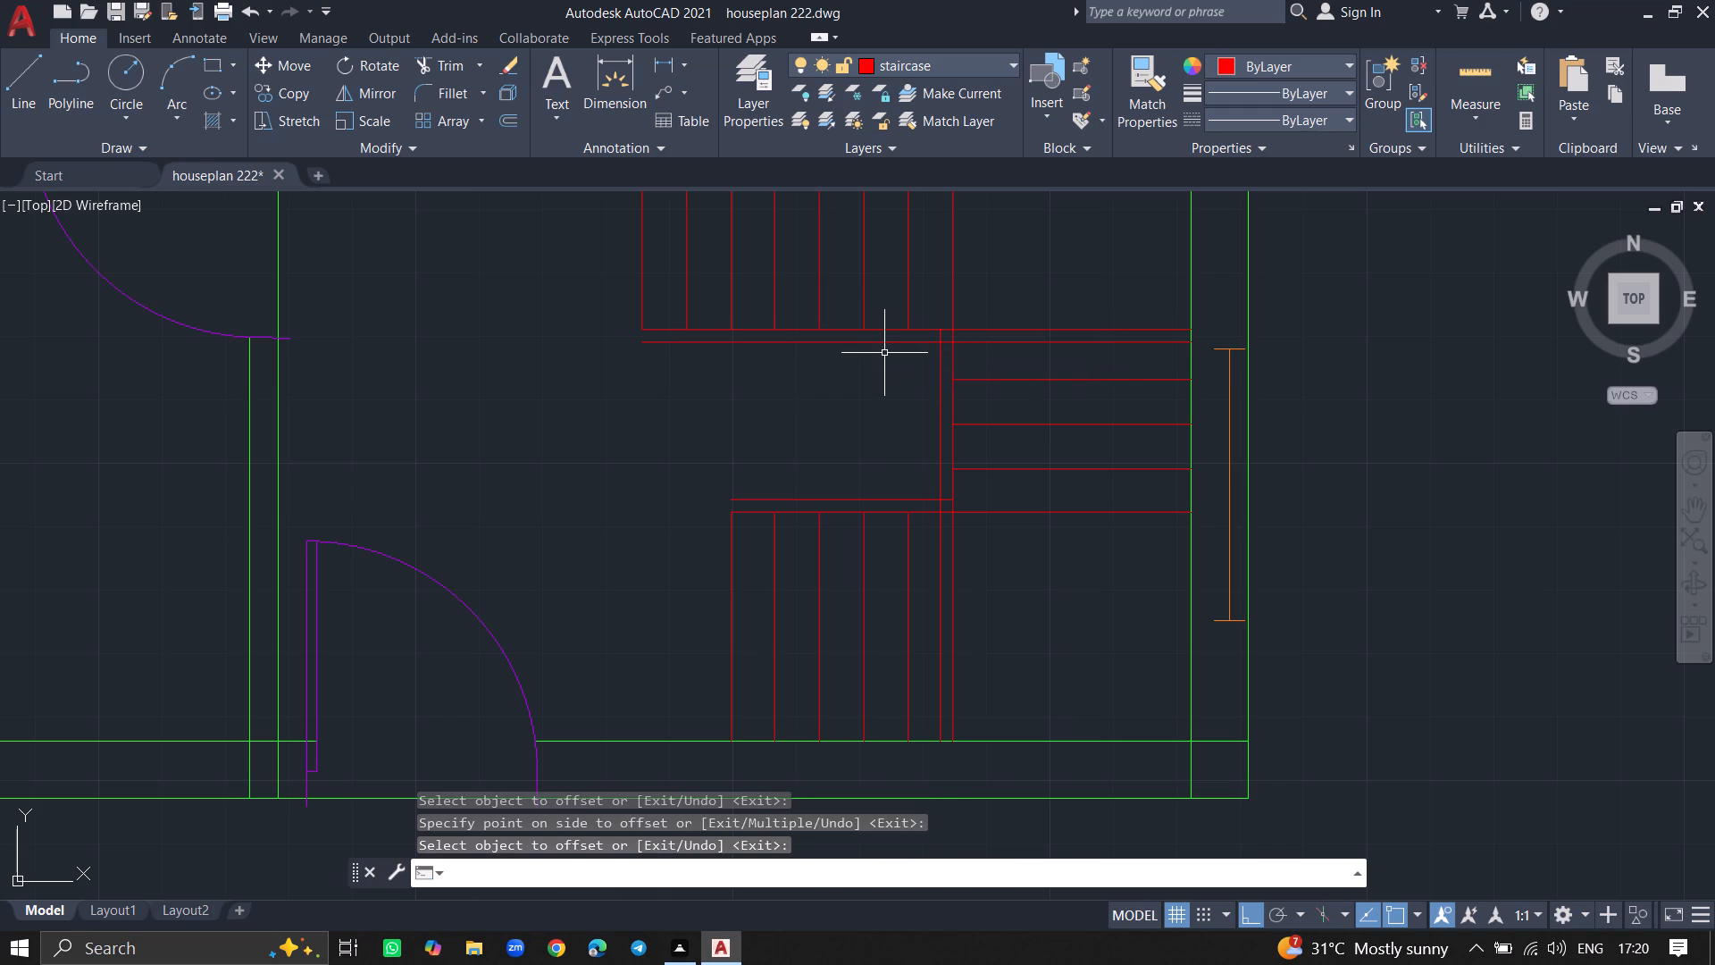
At the lower flight's northeast corner, trim the 2" offset lines' short overhangs past each other so they form a clean corner.
ctrl+scroll(884, 353, up, 1)
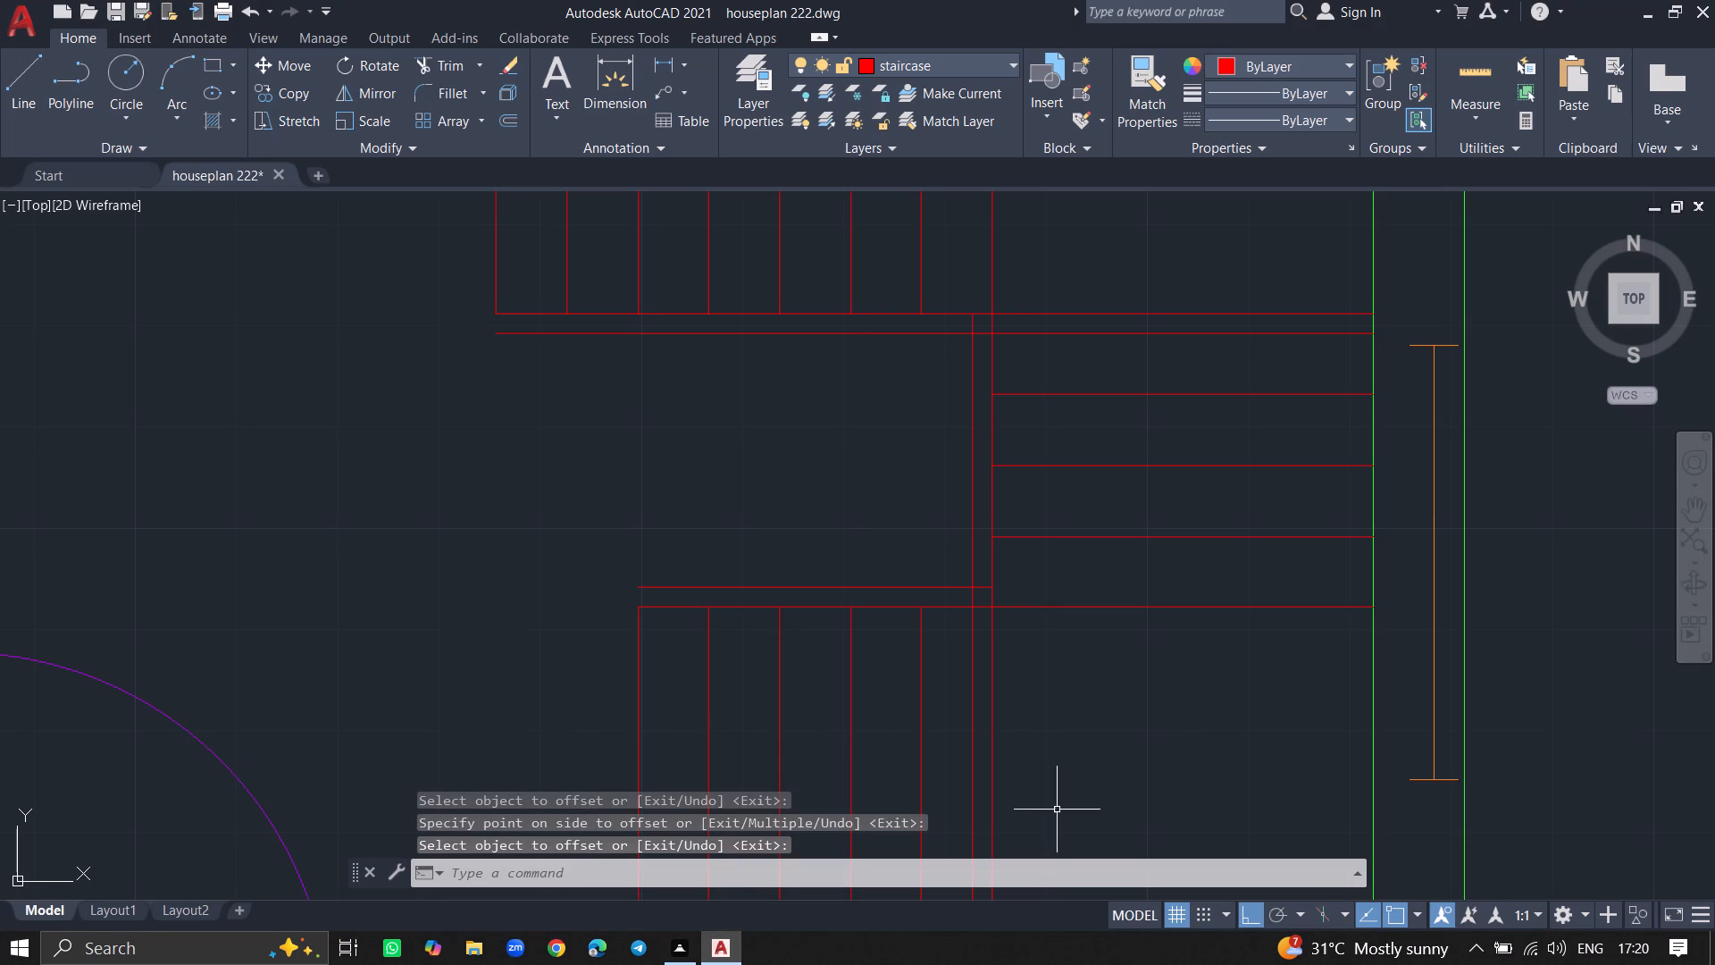
text(trim)
key(Return)
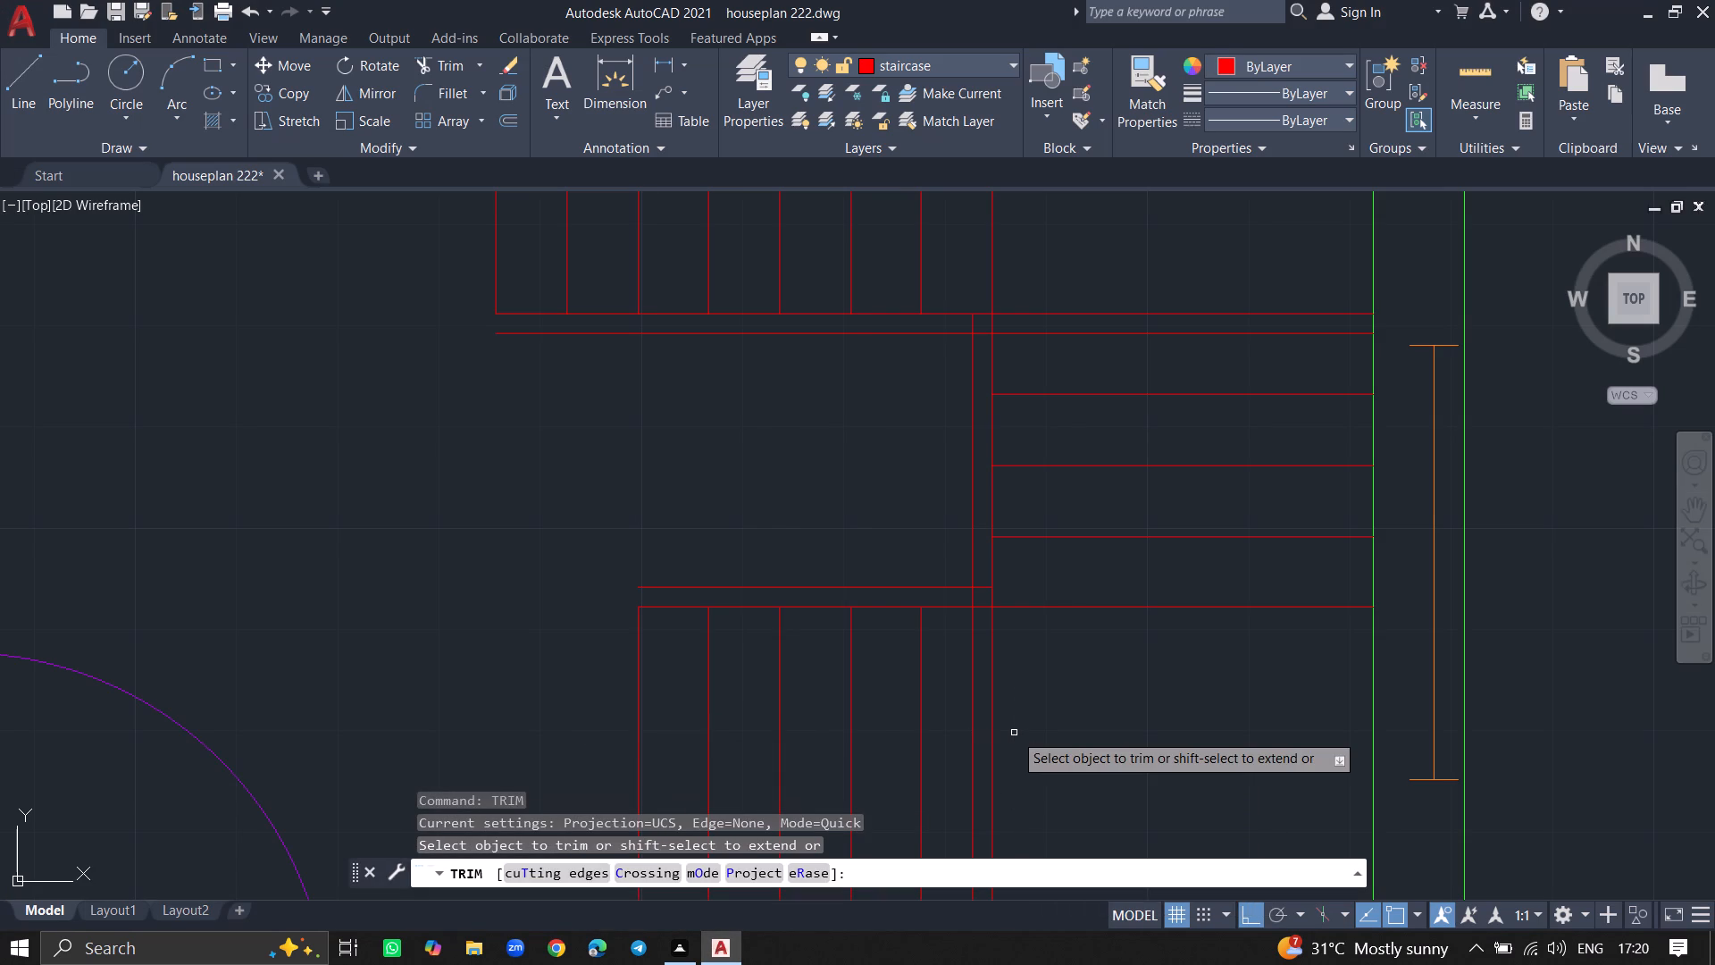
ctrl+scroll(953, 648, up, 5)
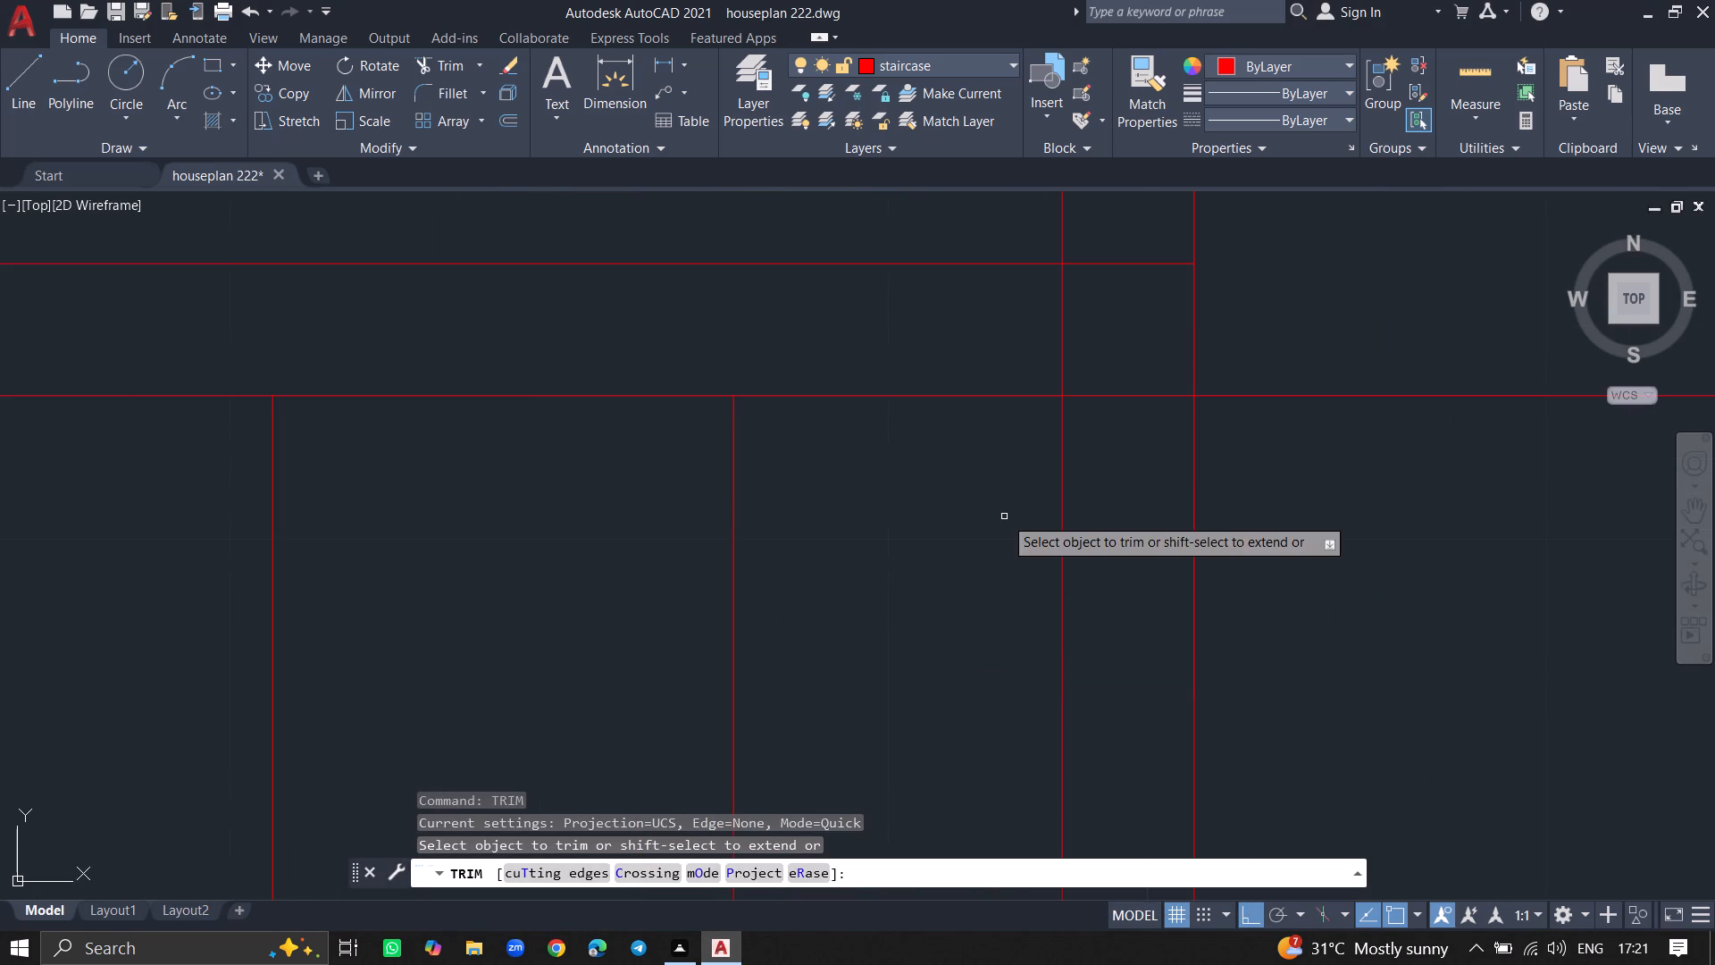
click(1064, 356)
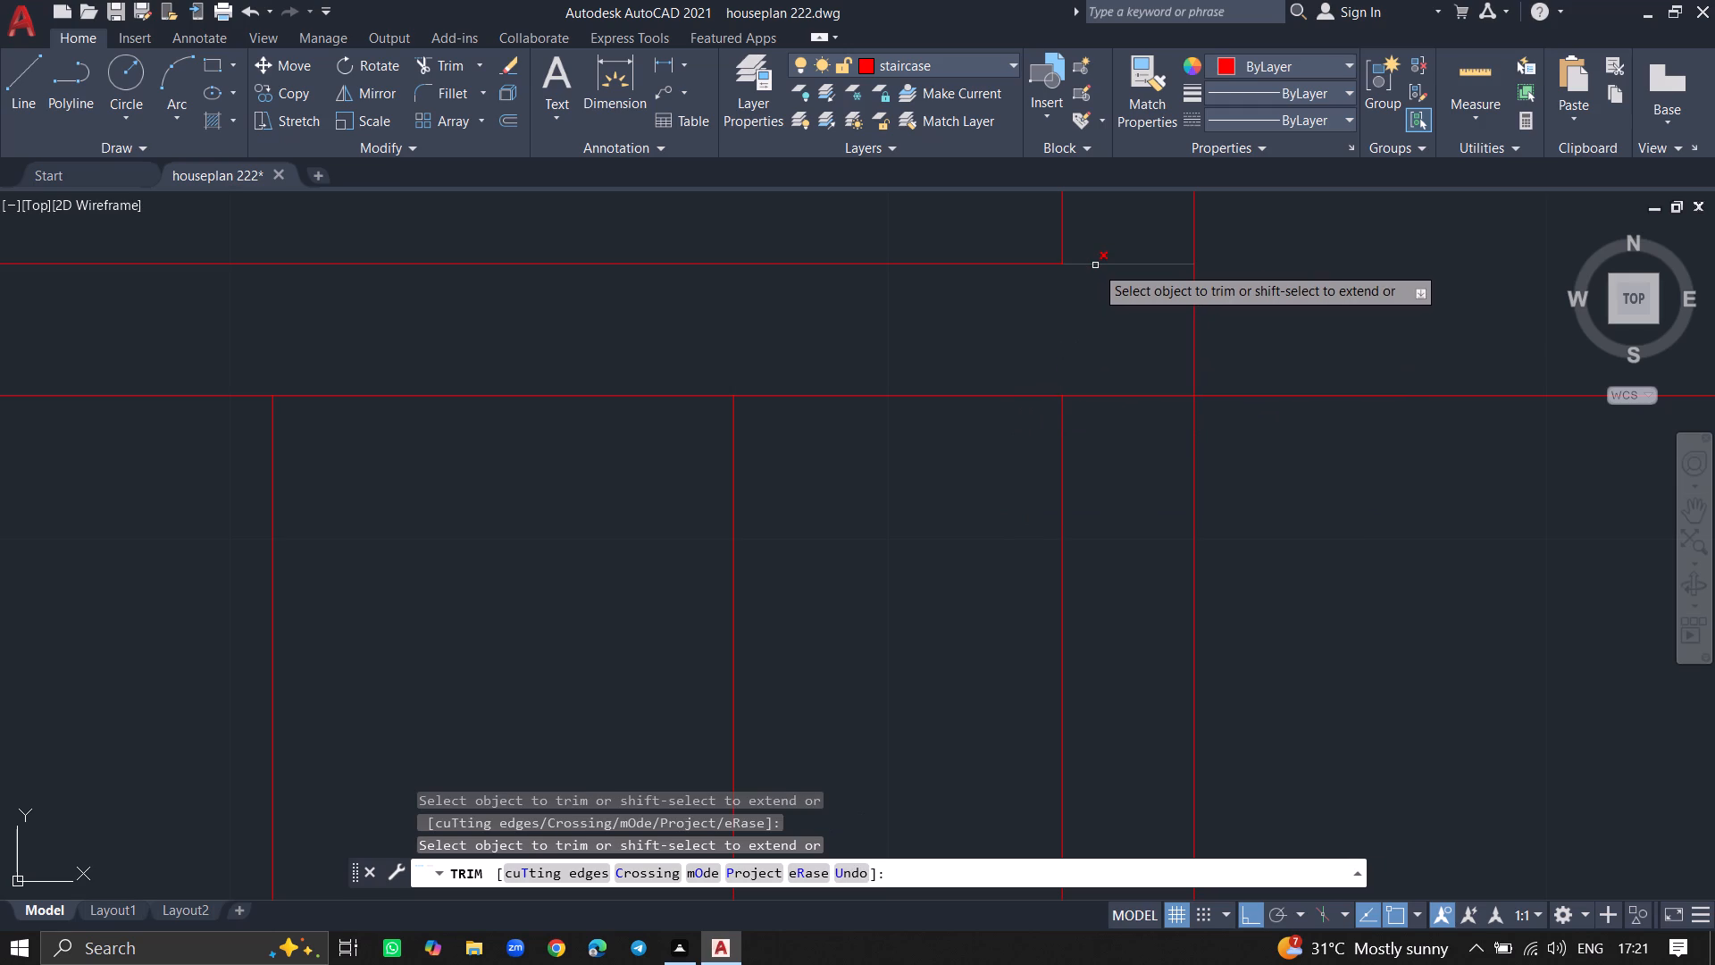
click(1095, 265)
At the upper flight's southeast corner, trim the 2" offset lines' overhangs and remove the horizontal offset's remaining piece running to the east wall.
ctrl+scroll(1095, 265, down, 5)
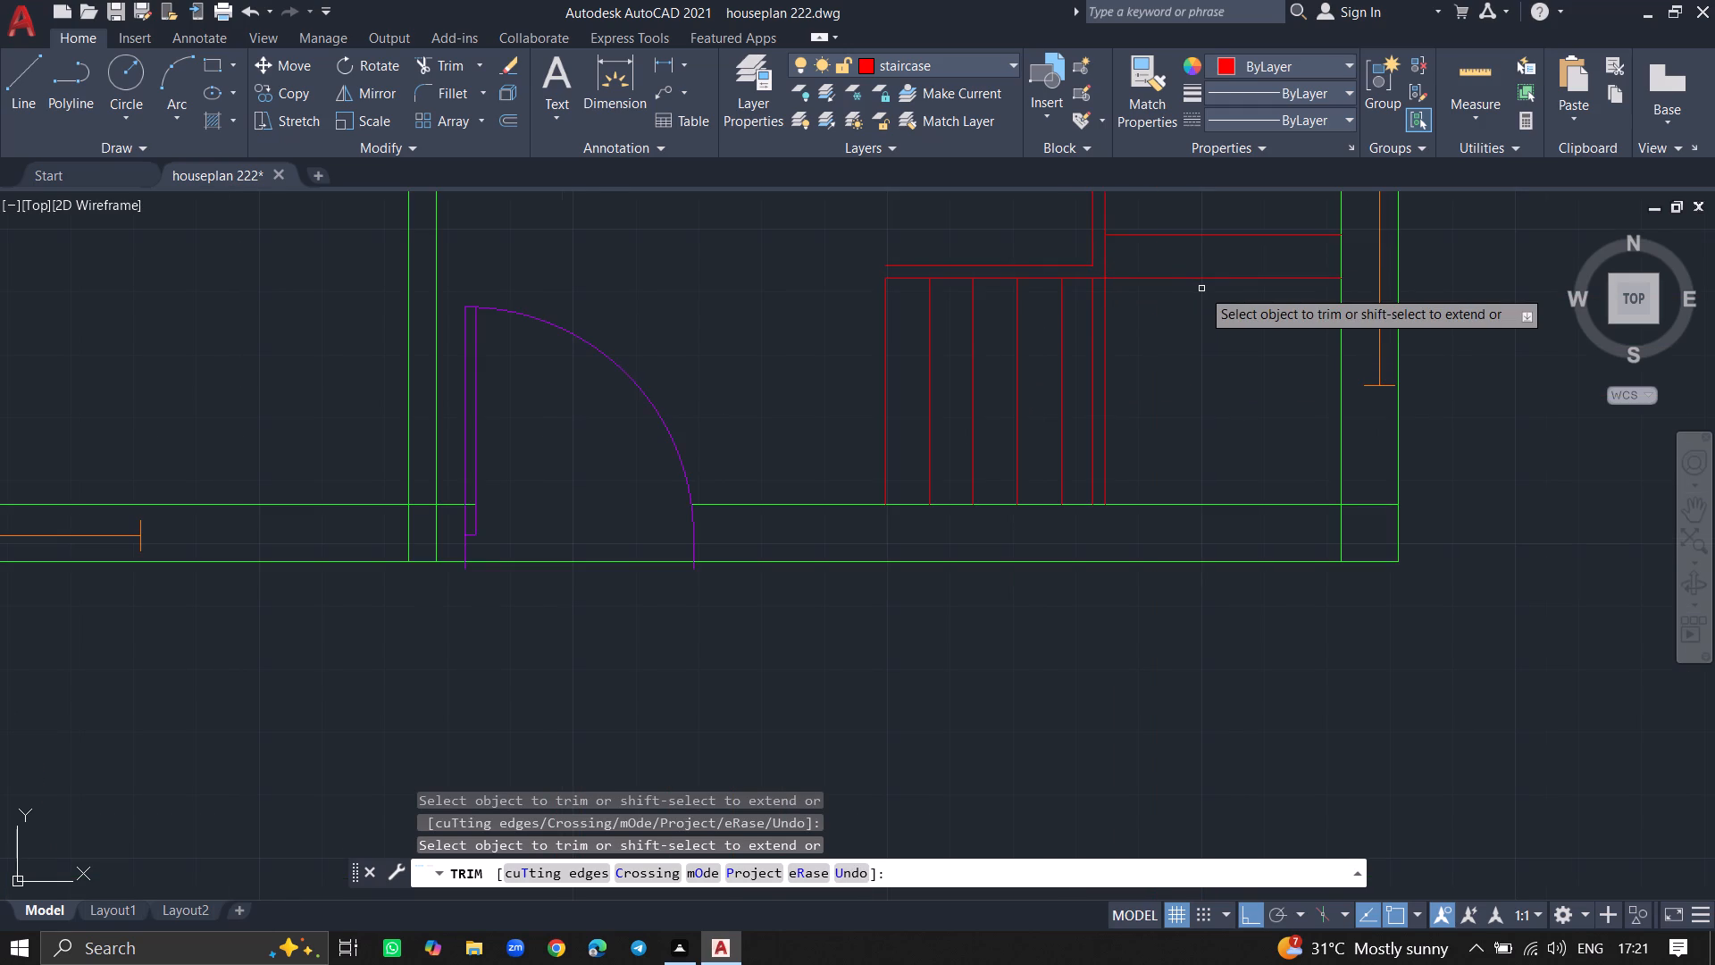
ctrl+scroll(1201, 289, down, 4)
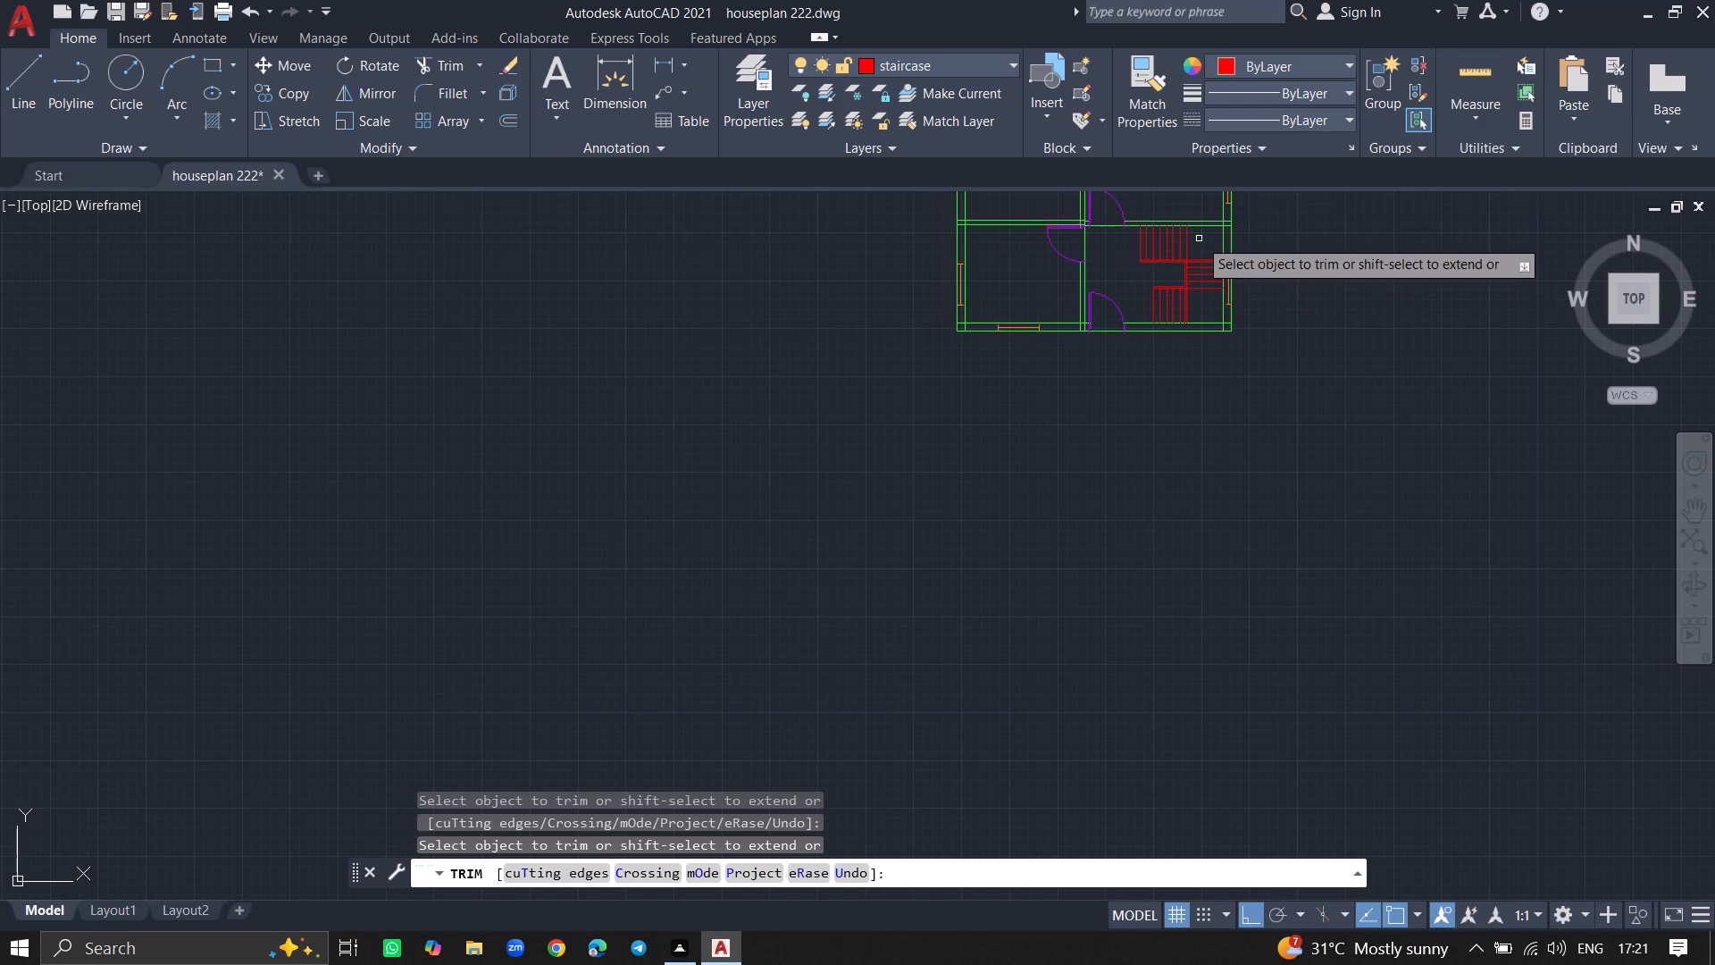
ctrl+scroll(1199, 239, up, 7)
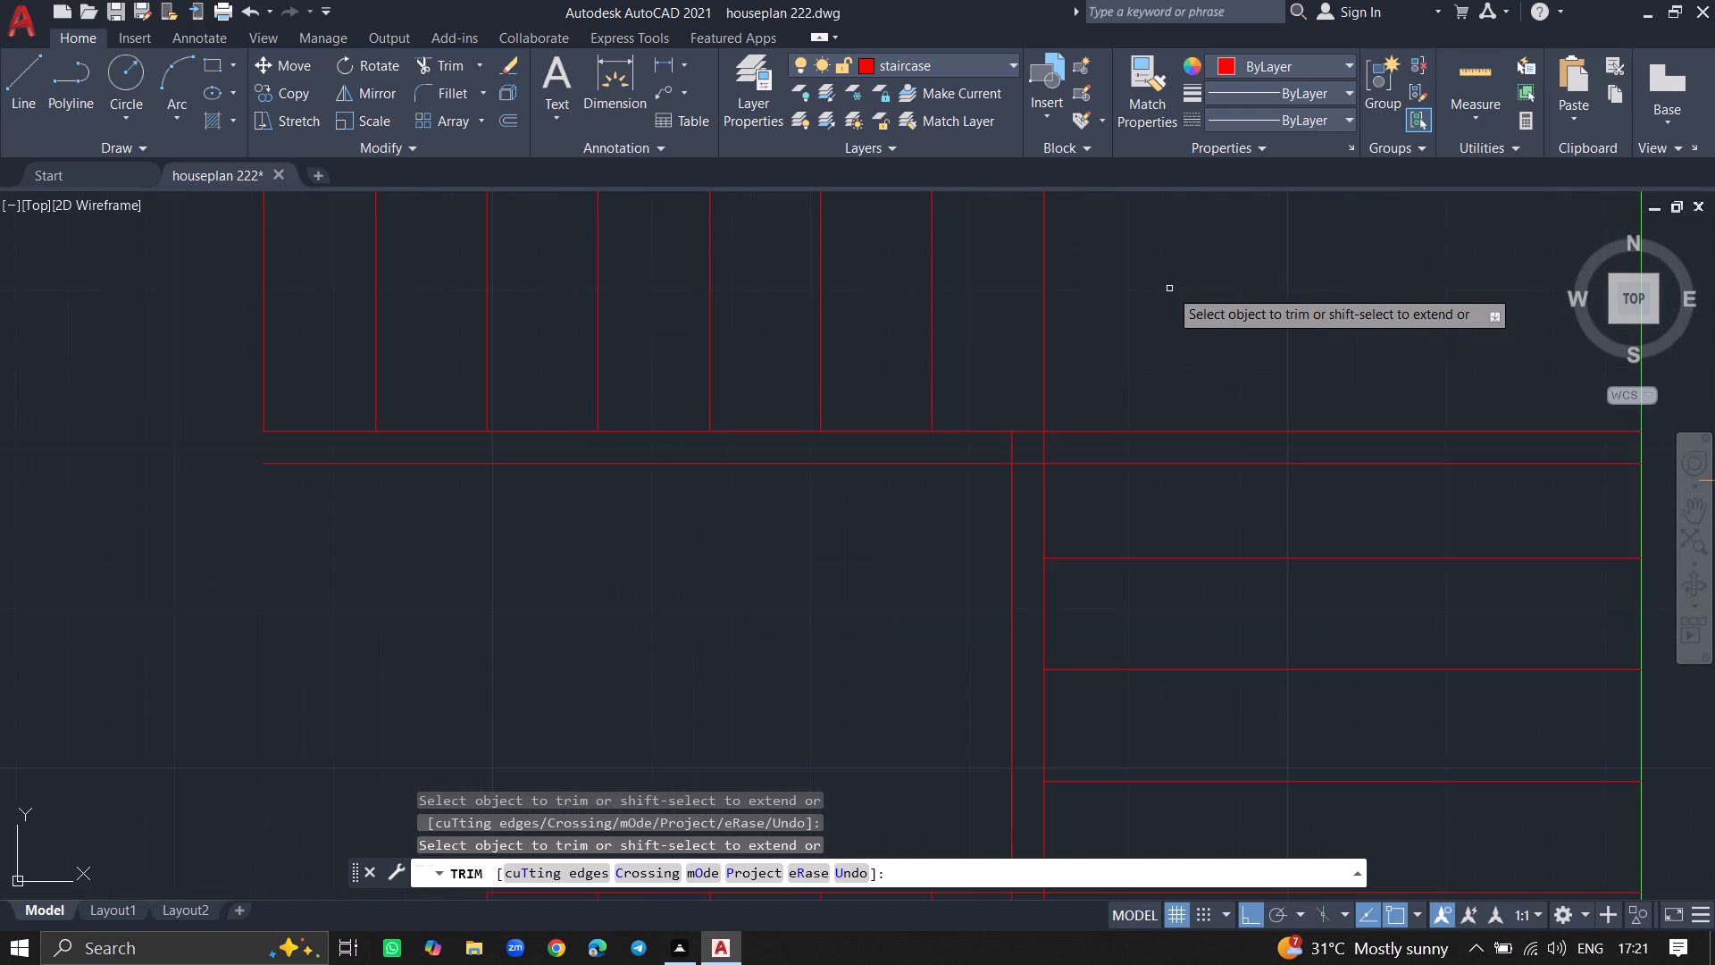
click(1033, 466)
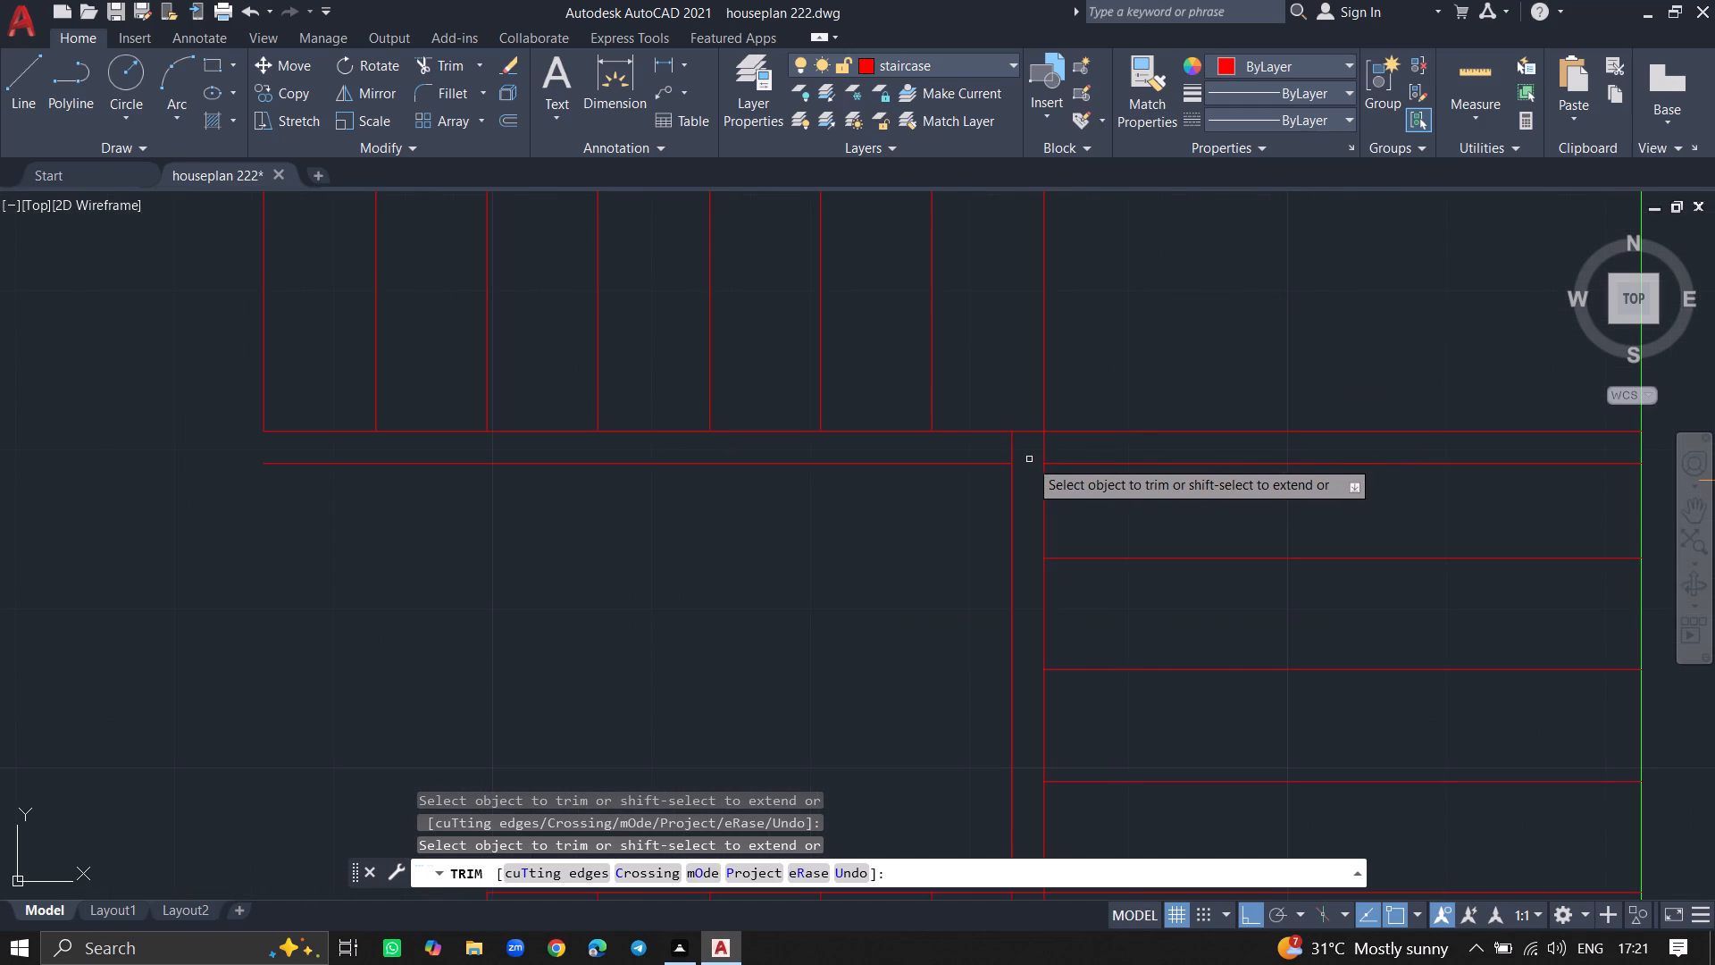
click(1012, 454)
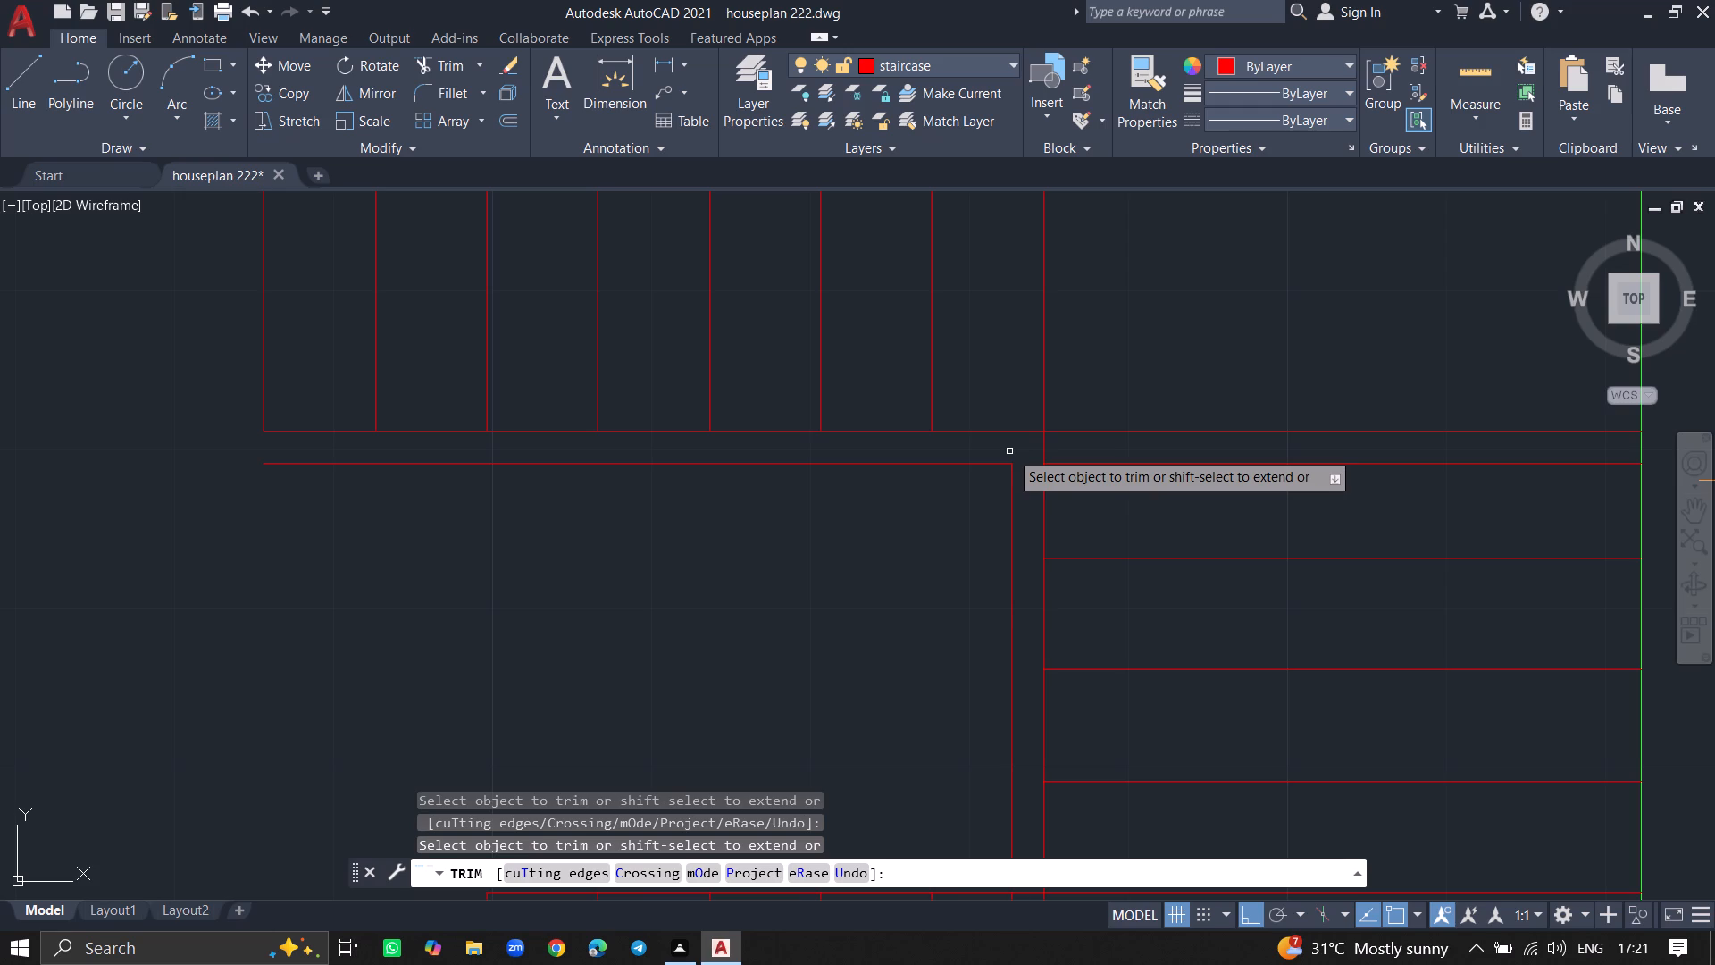
click(1088, 463)
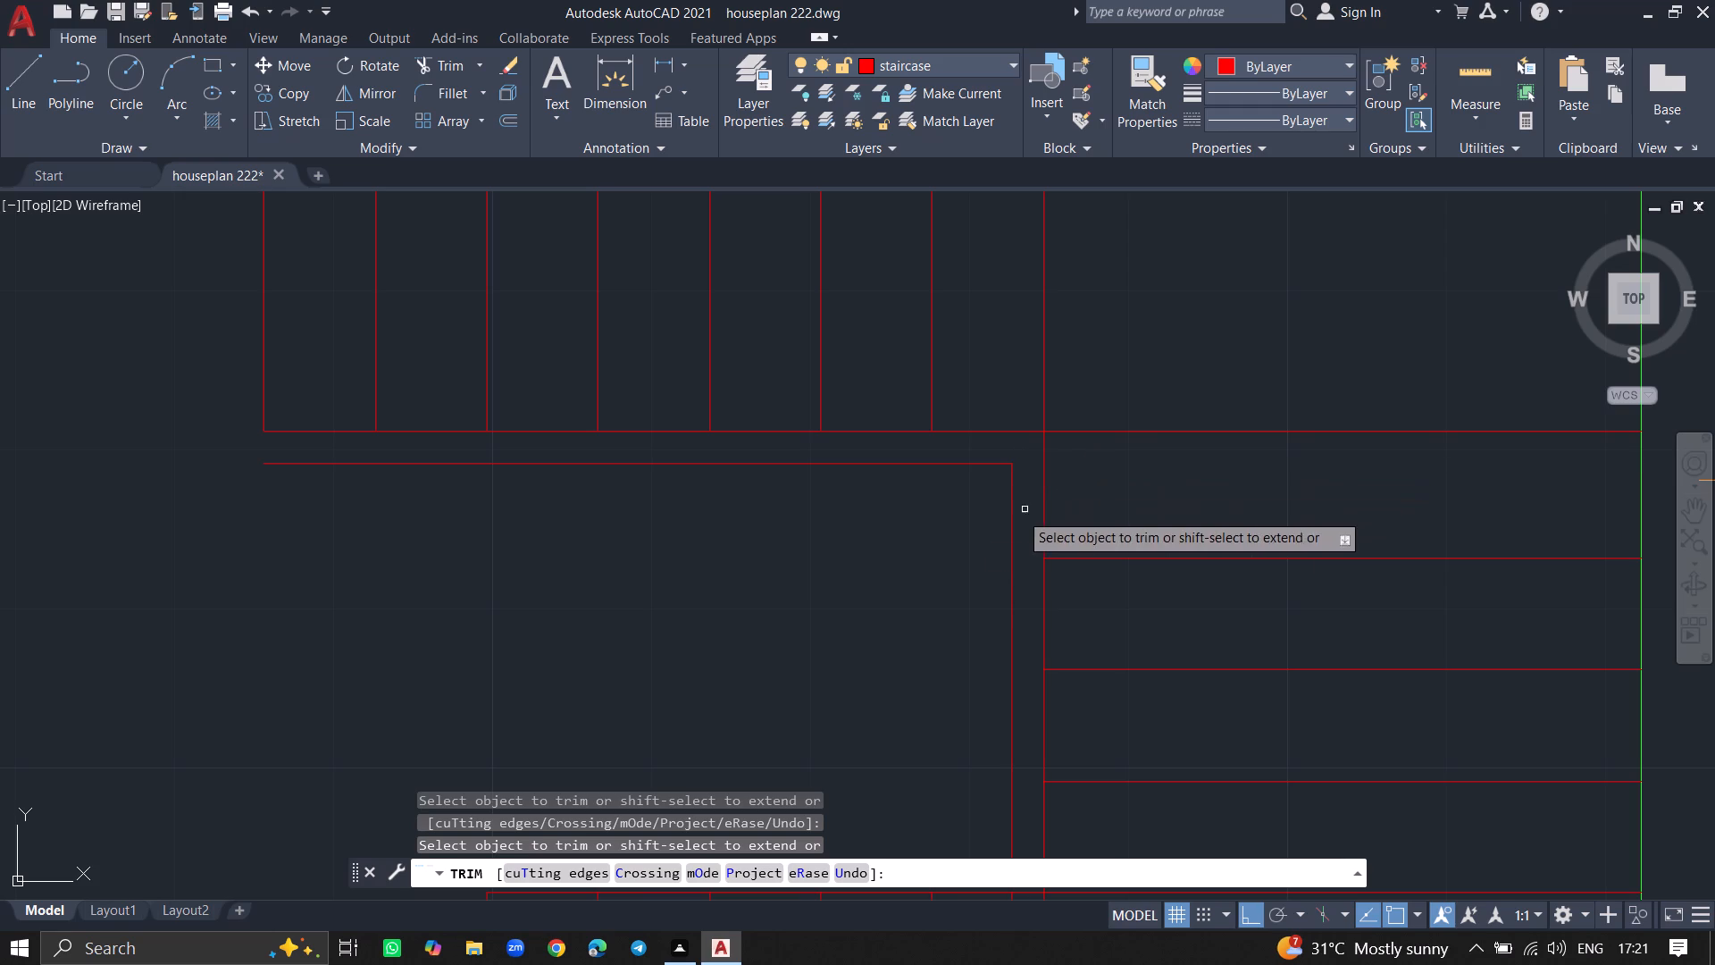
key(Return)
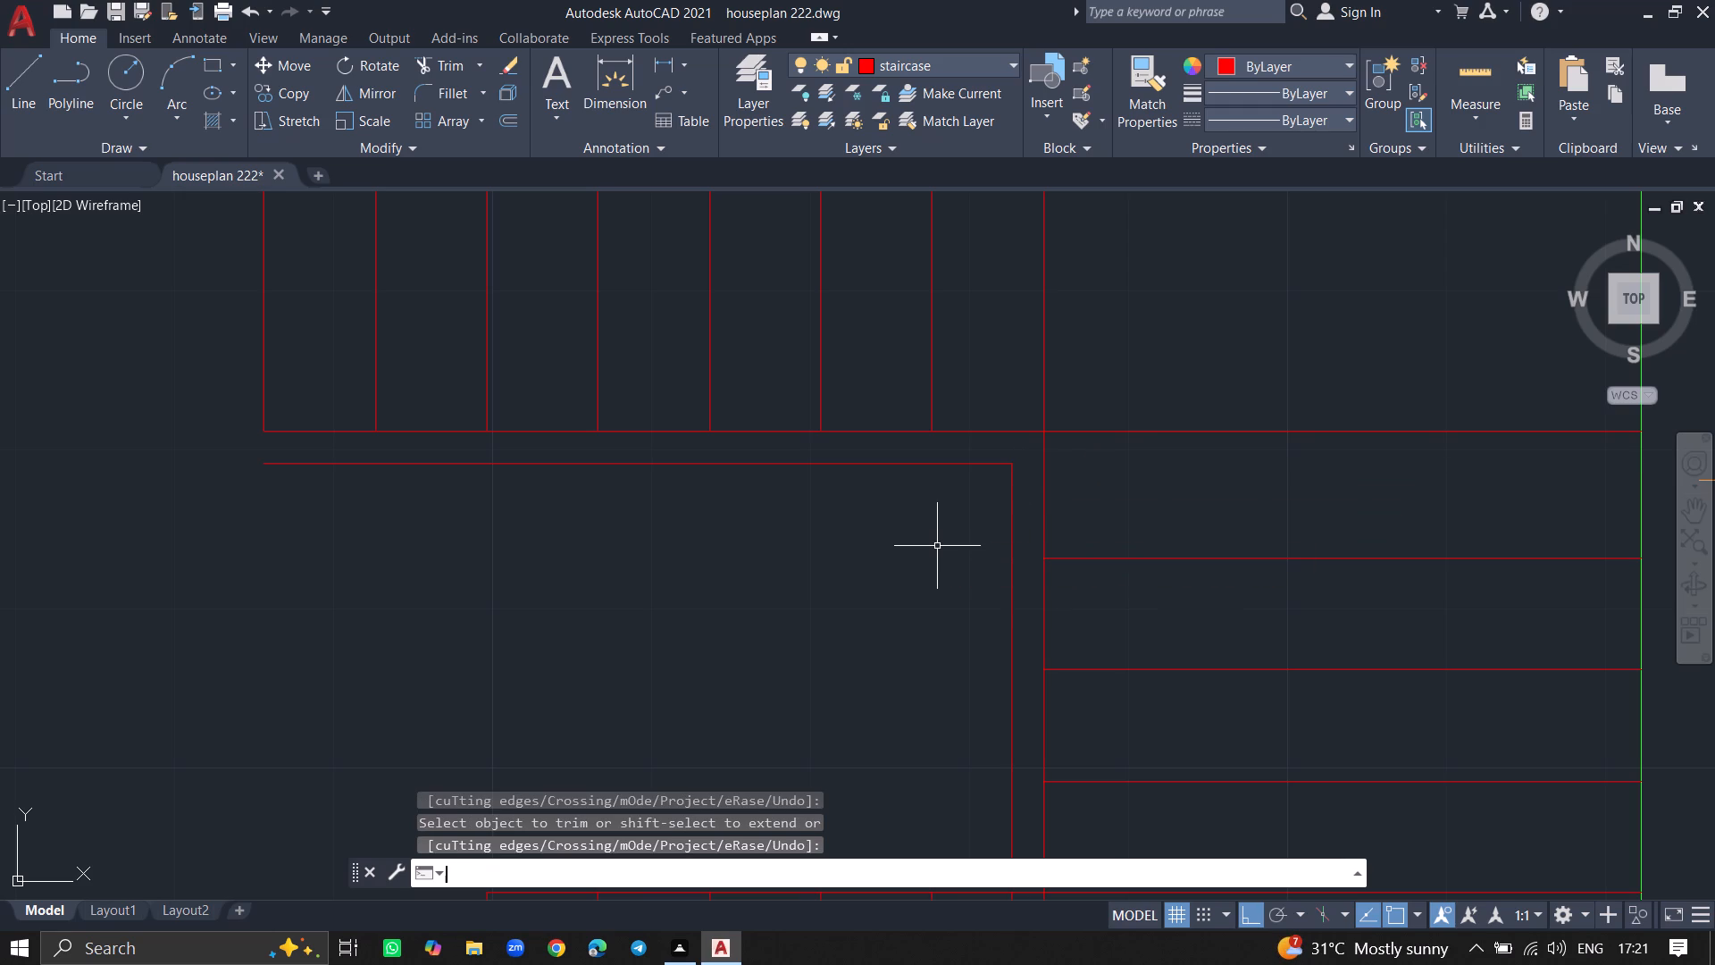
Trim away the vertical 2" offset line where it continues south through the lower flight's treads.
ctrl+scroll(937, 546, down, 2)
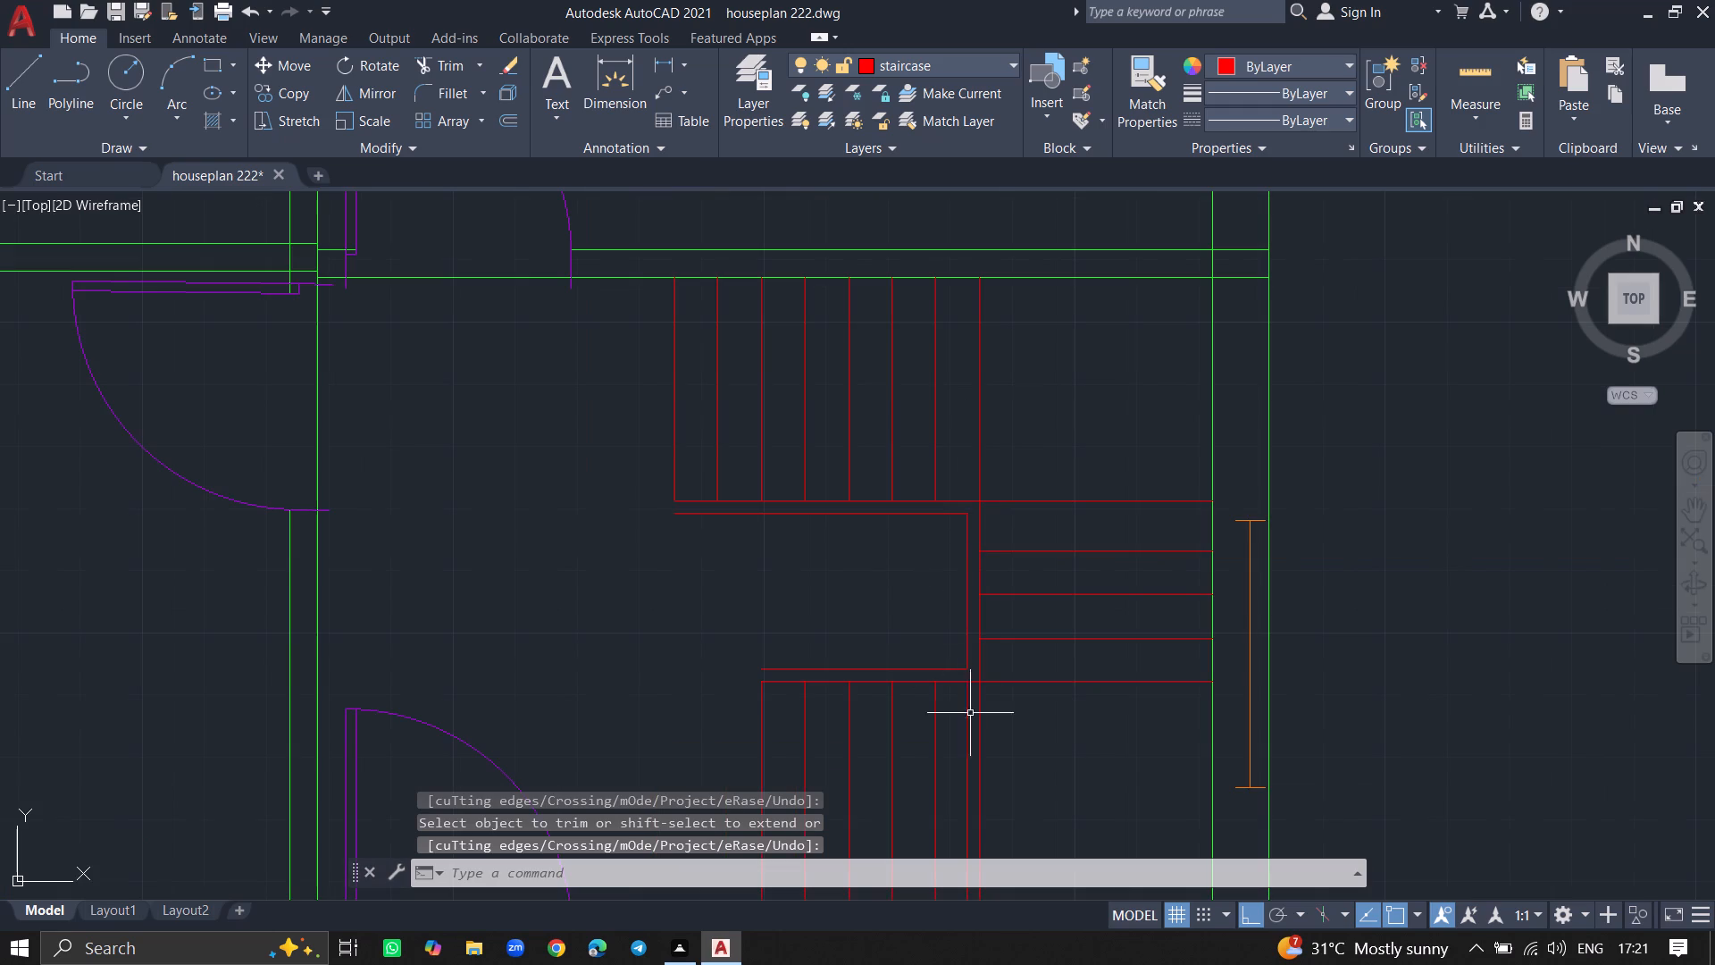
ctrl+scroll(991, 757, up, 3)
text(trim)
key(Return)
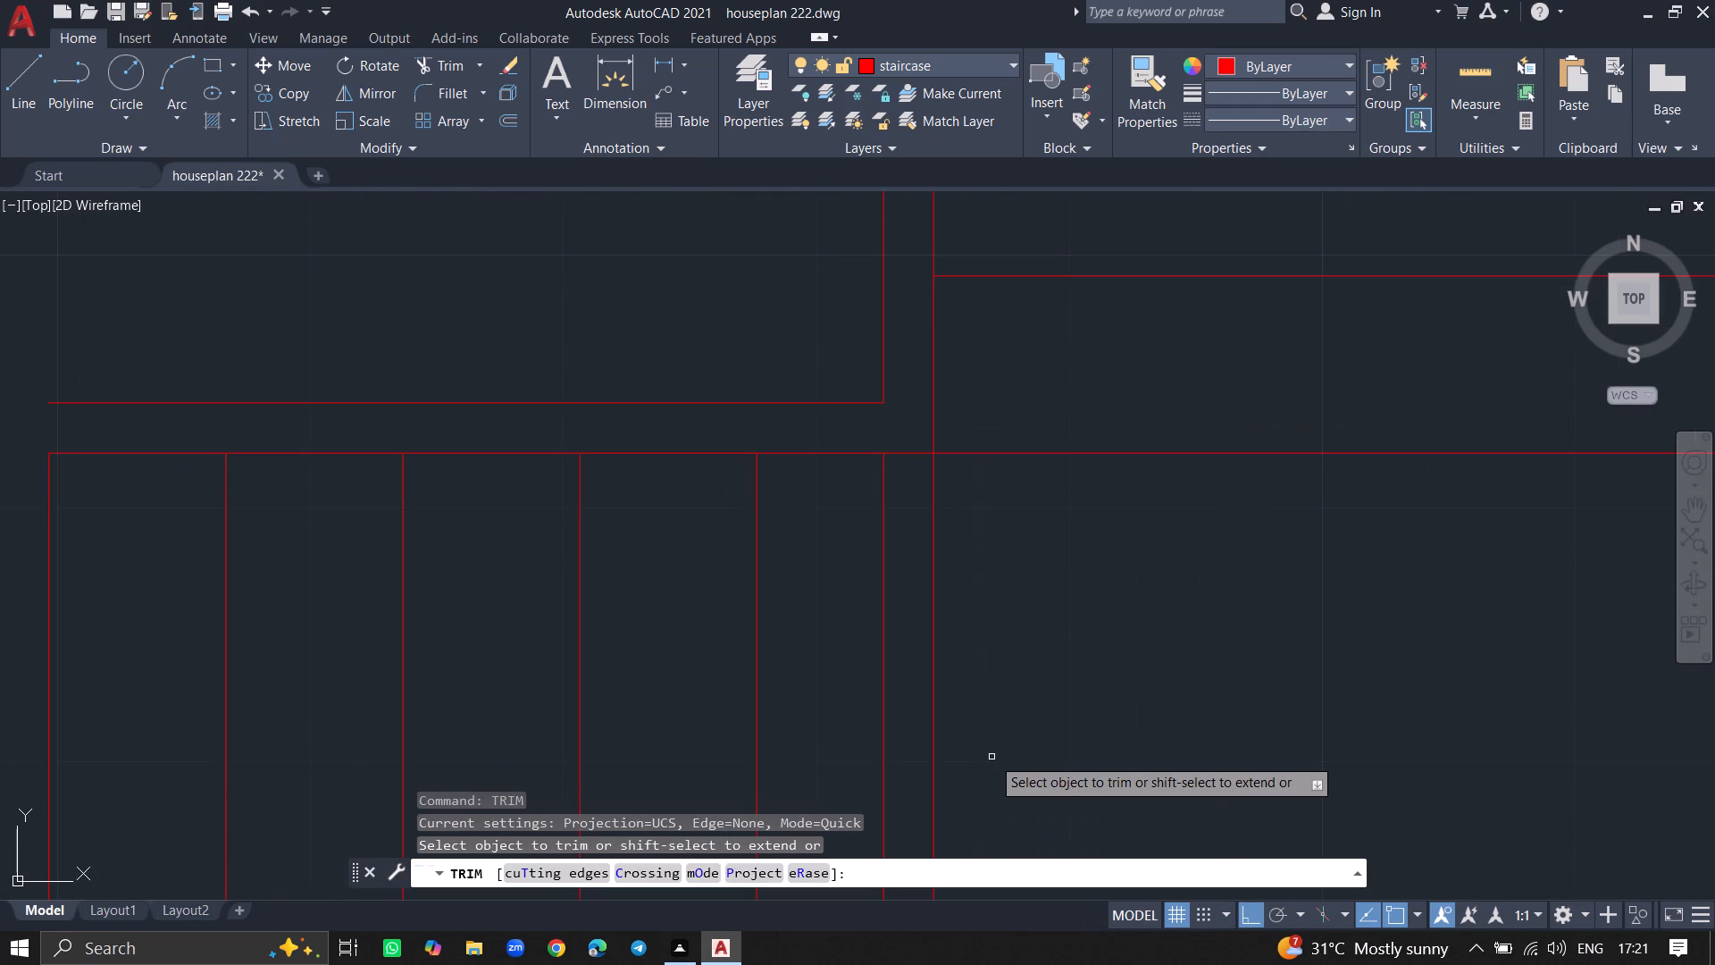
click(881, 718)
key(Return)
Extend the west edge lines of the lower and upper flights to meet their 2" offset lines, closing both ends.
ctrl+scroll(881, 718, down, 5)
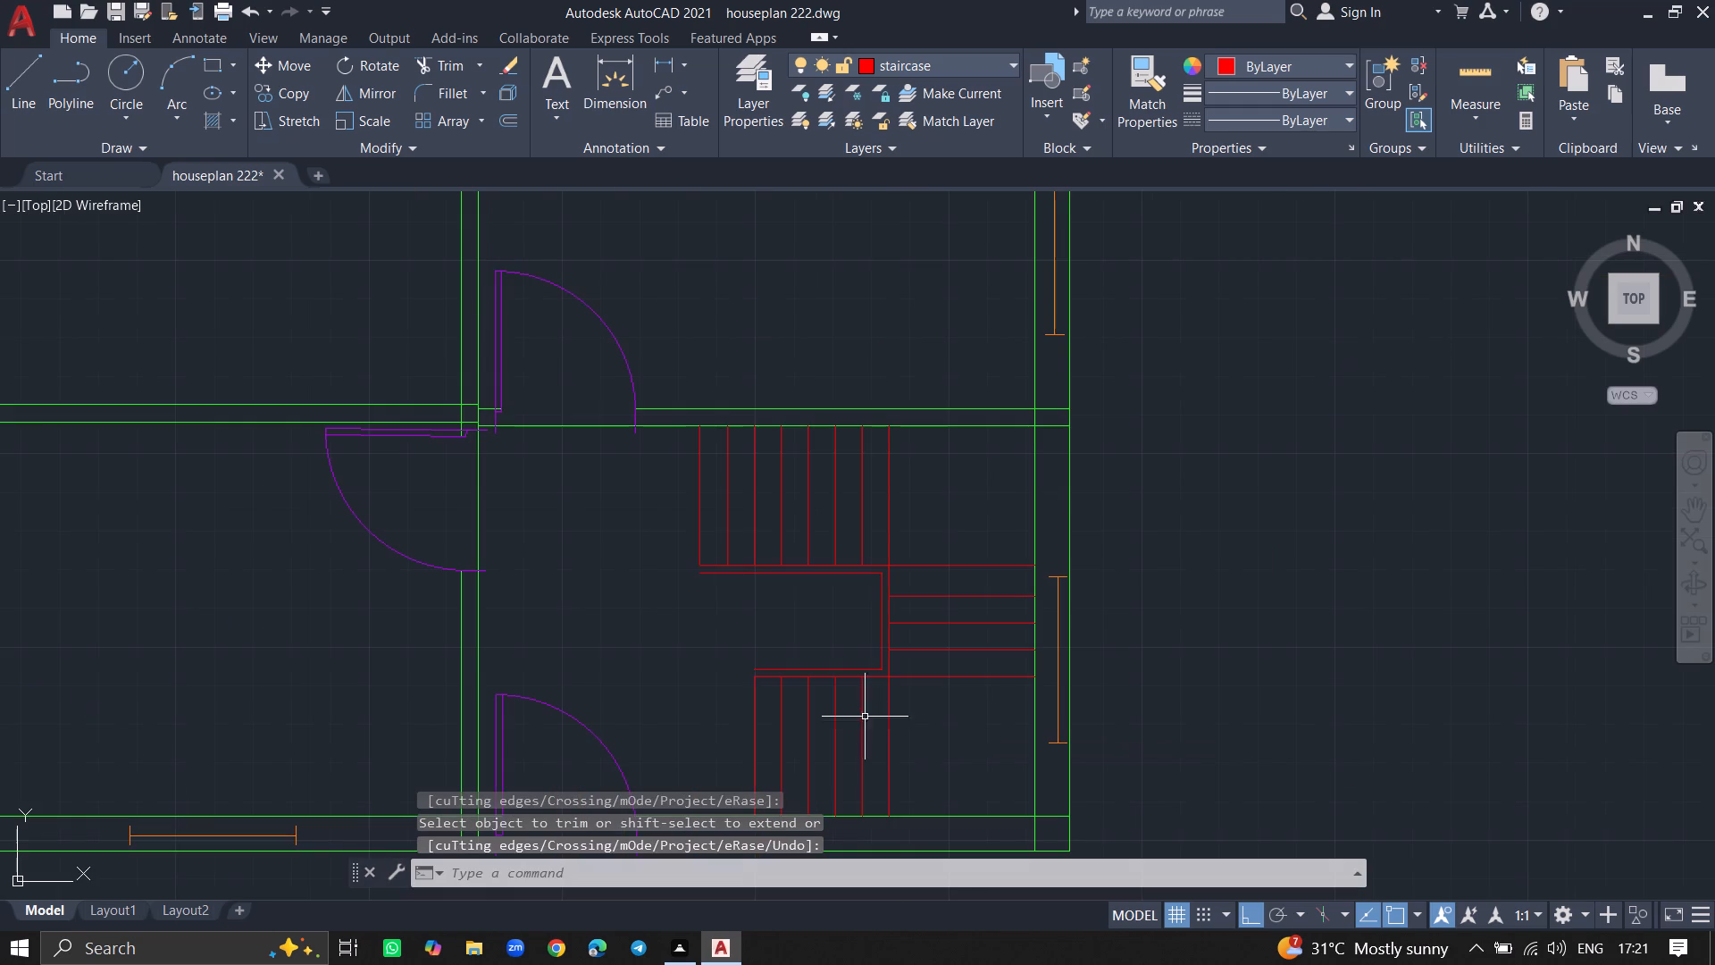
ctrl+scroll(733, 692, up, 6)
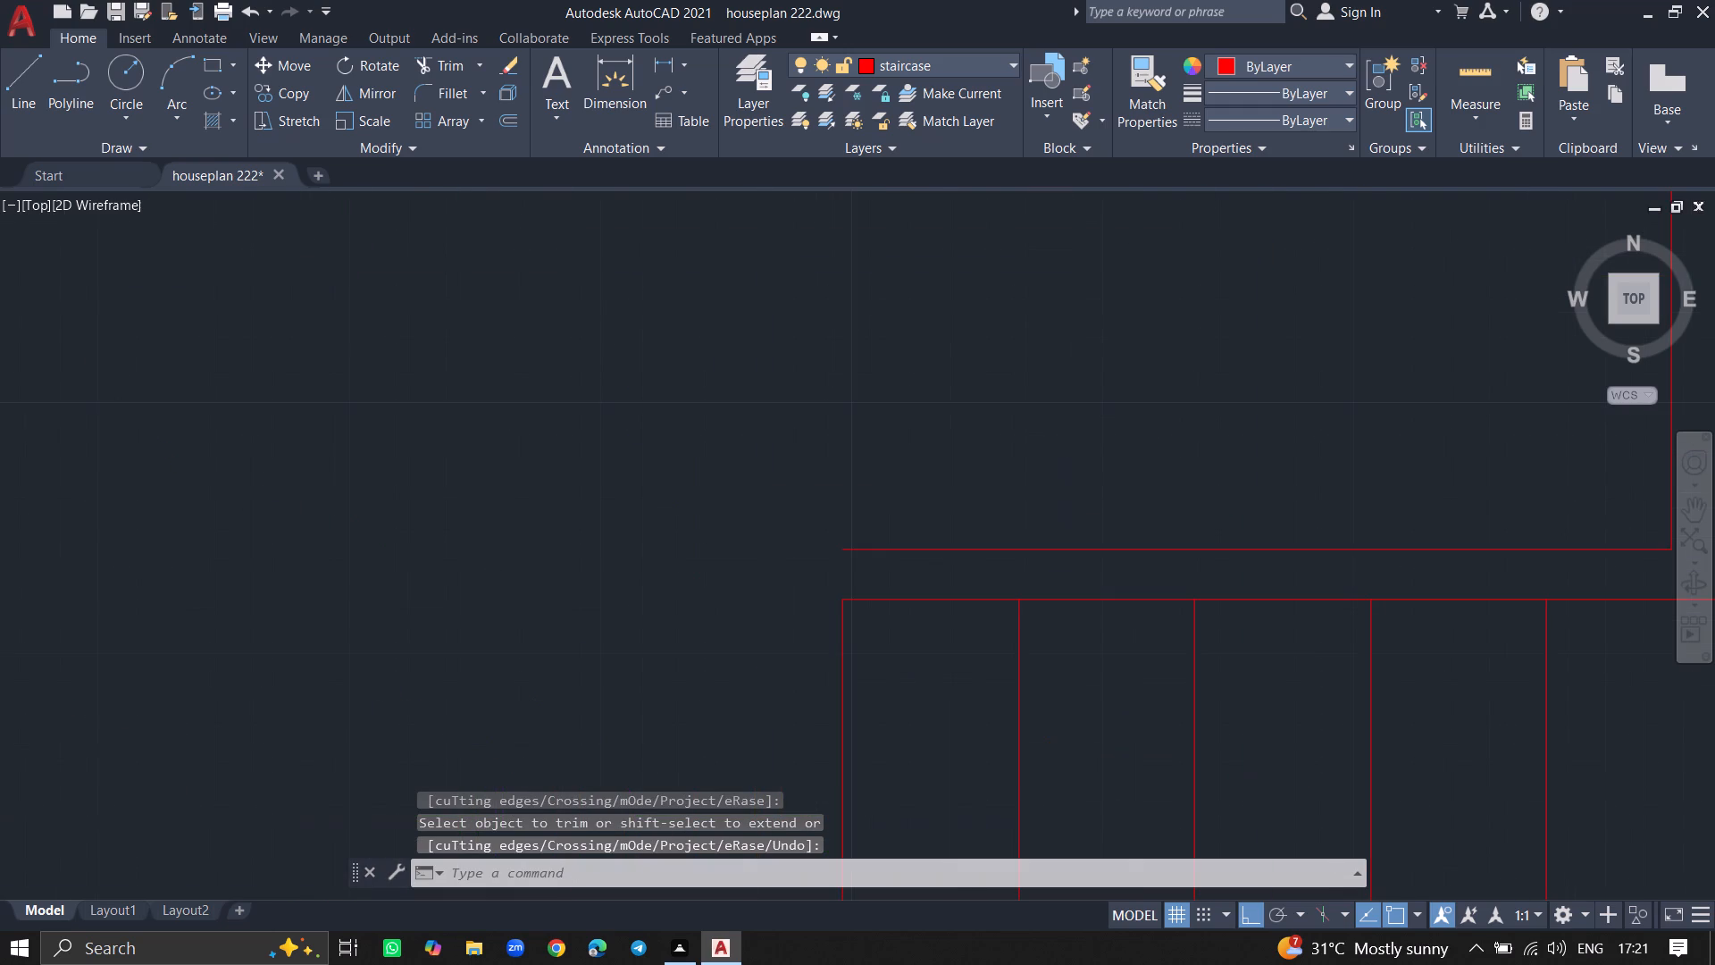
text(ex)
text(tend)
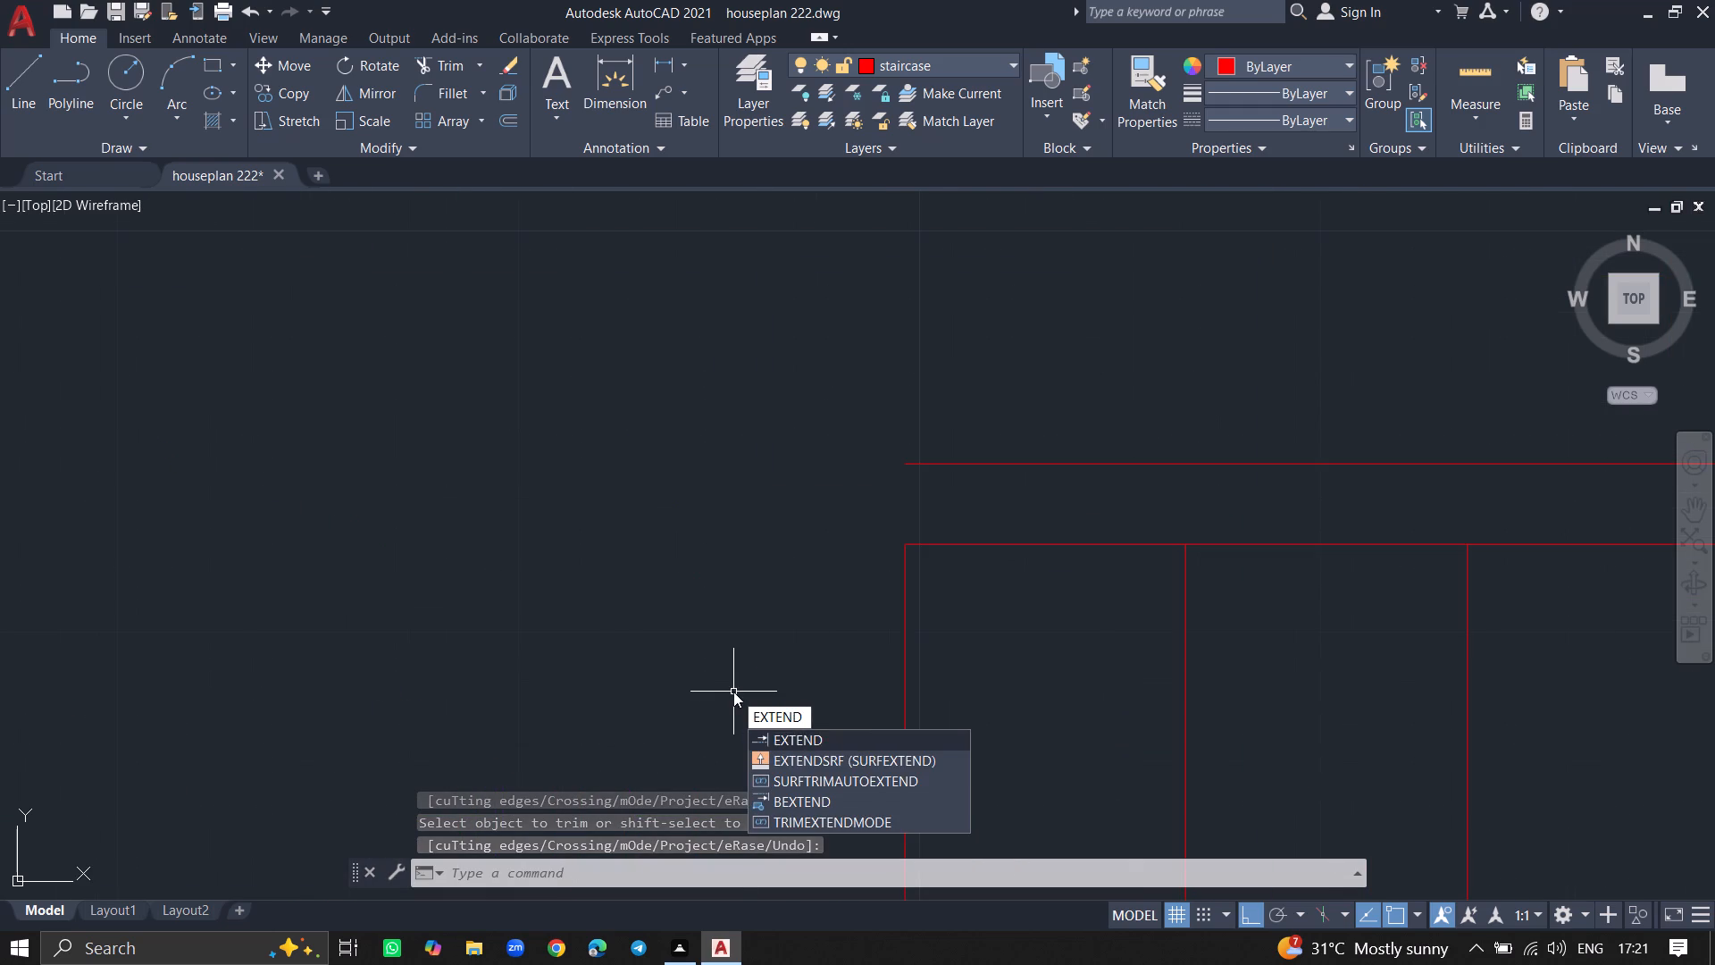
key(Return)
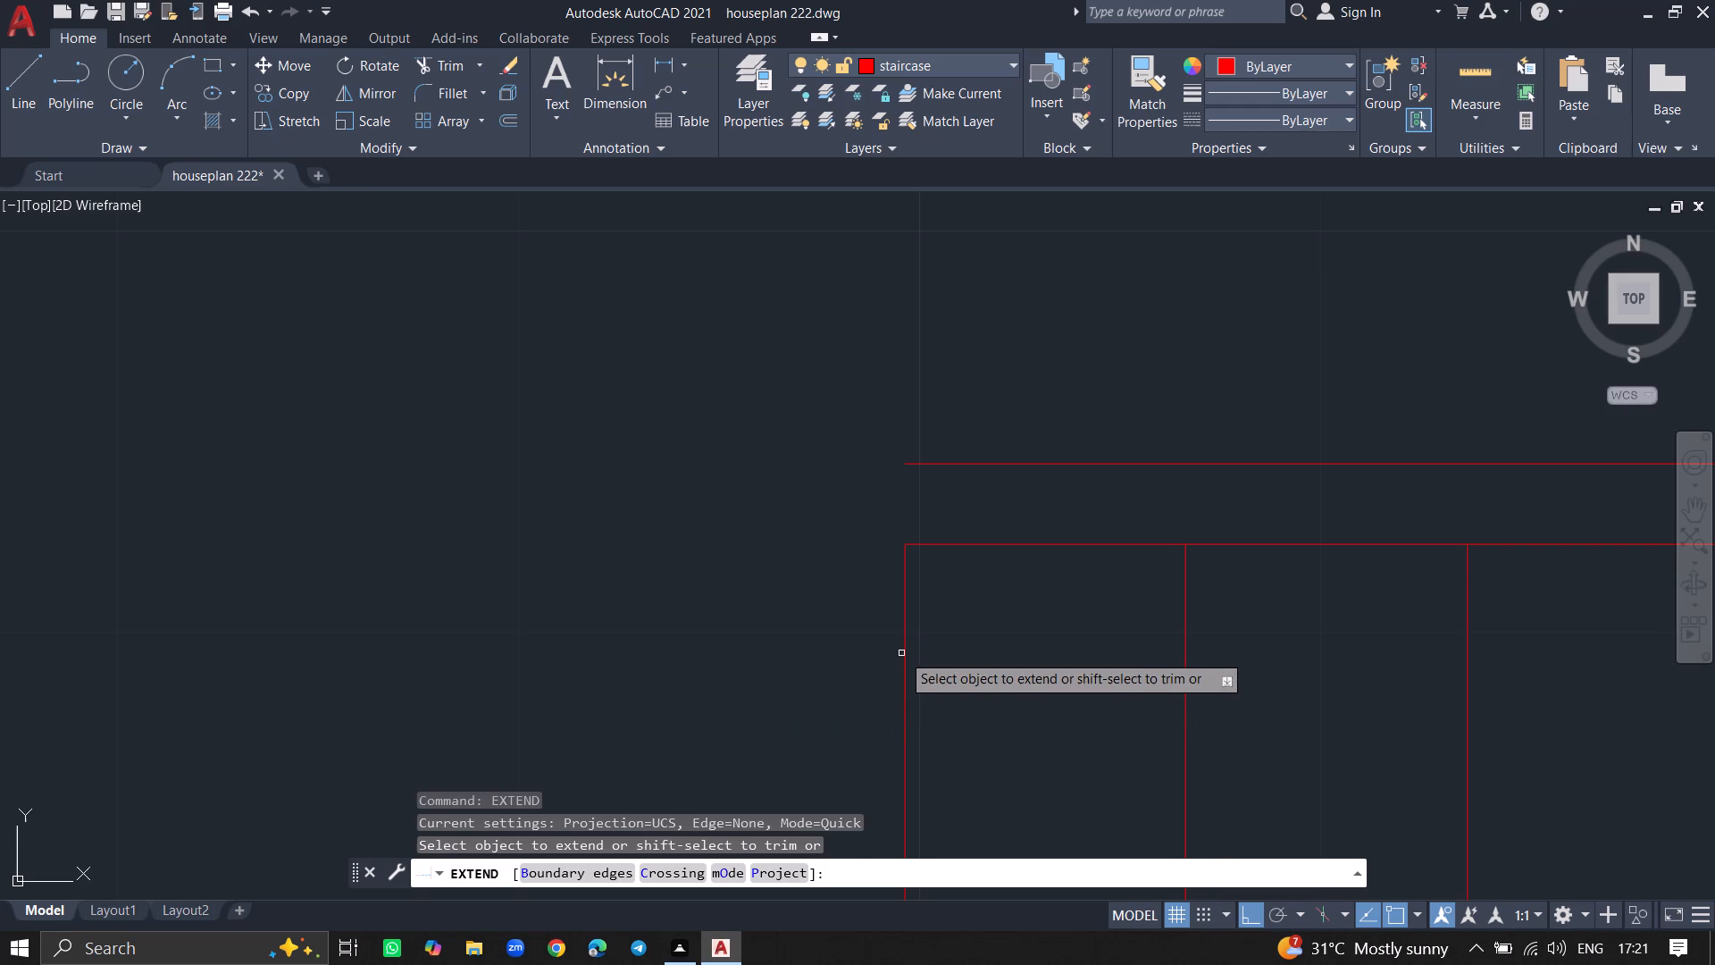
click(905, 652)
ctrl+scroll(837, 642, down, 4)
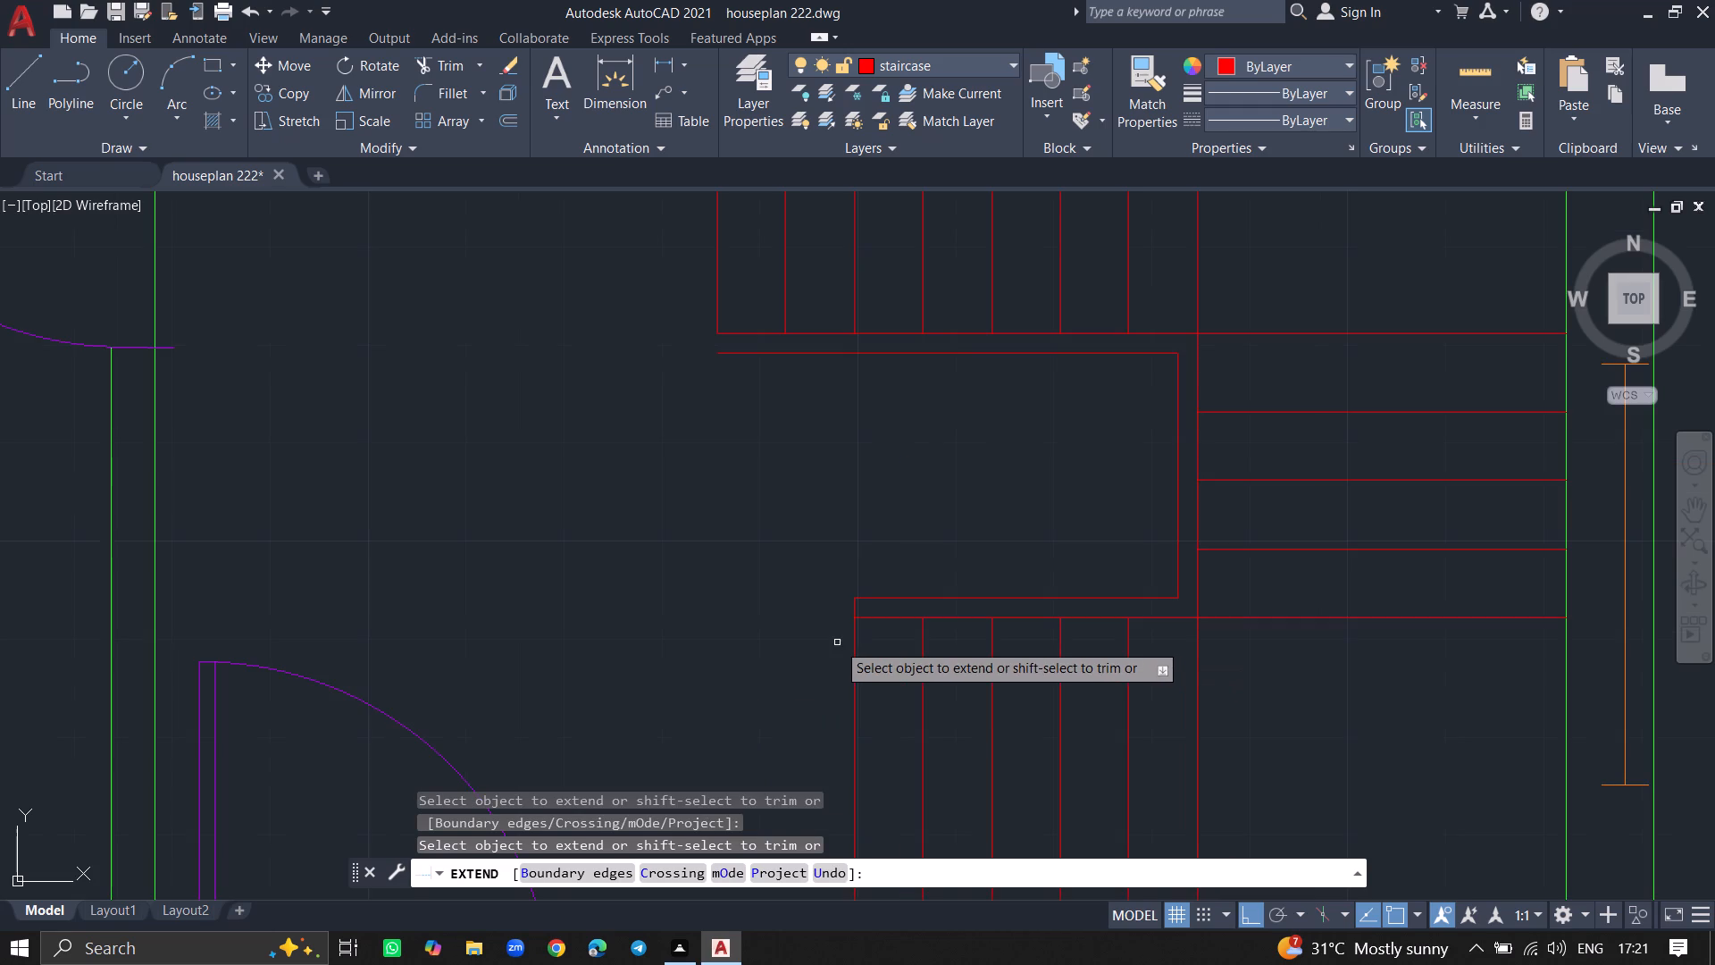
click(715, 306)
key(Return)
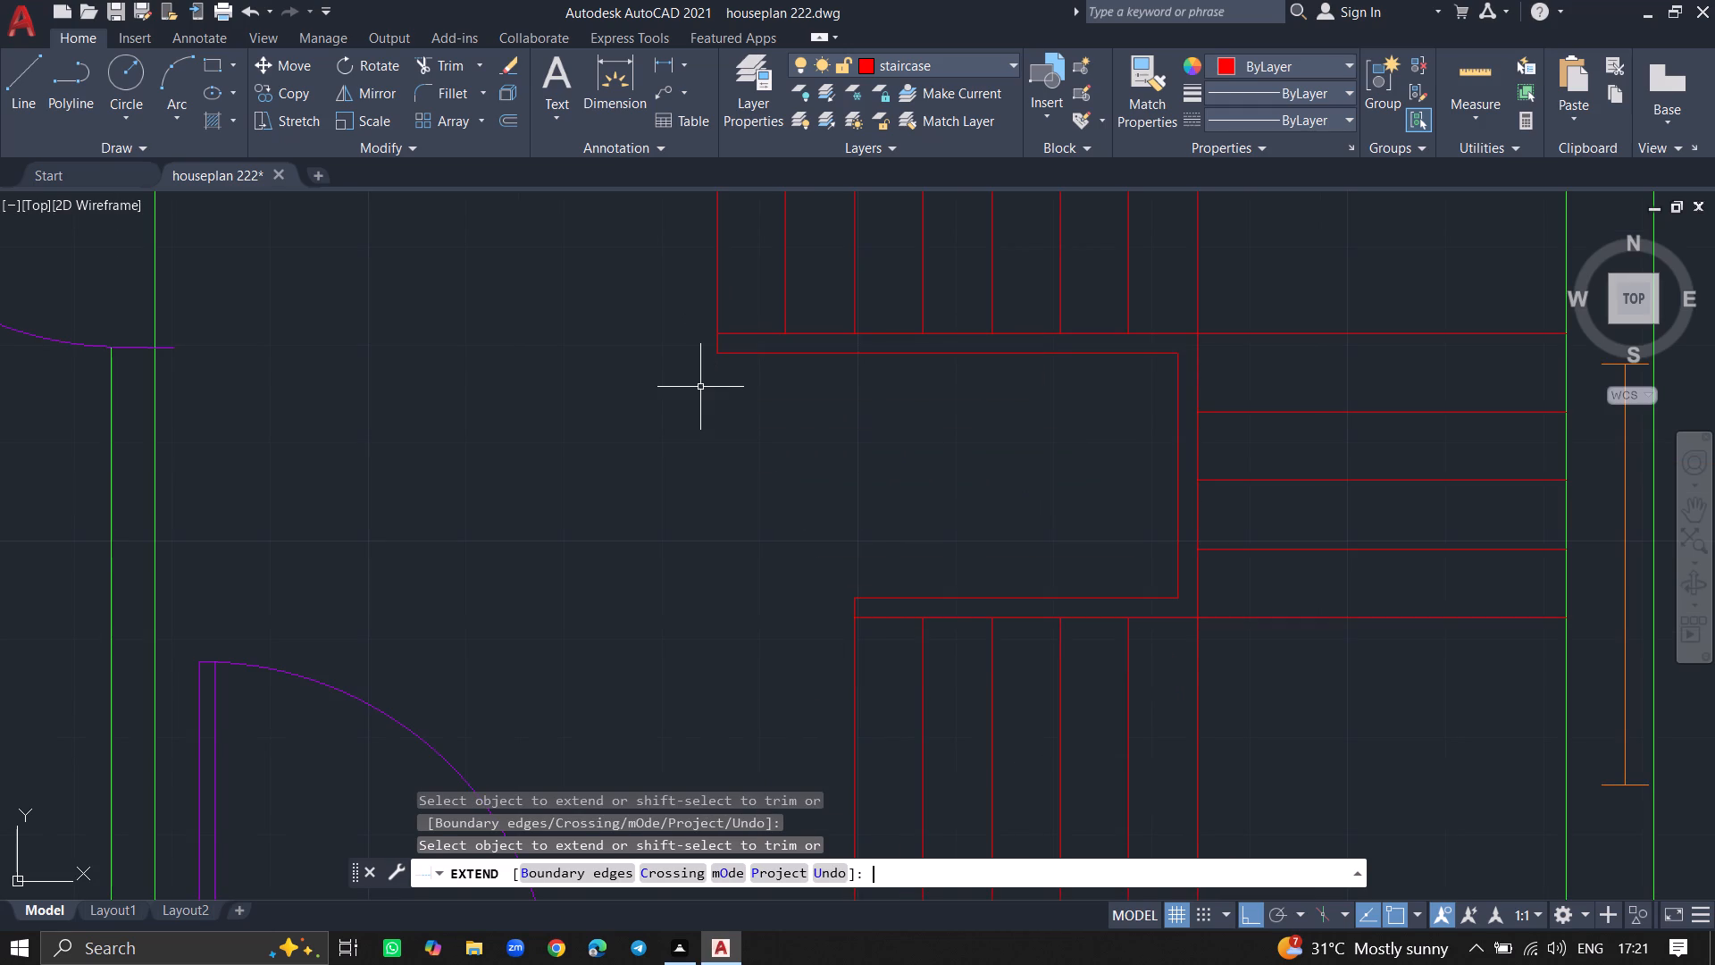
Save the drawing with the finished staircase.
ctrl+scroll(700, 387, down, 2)
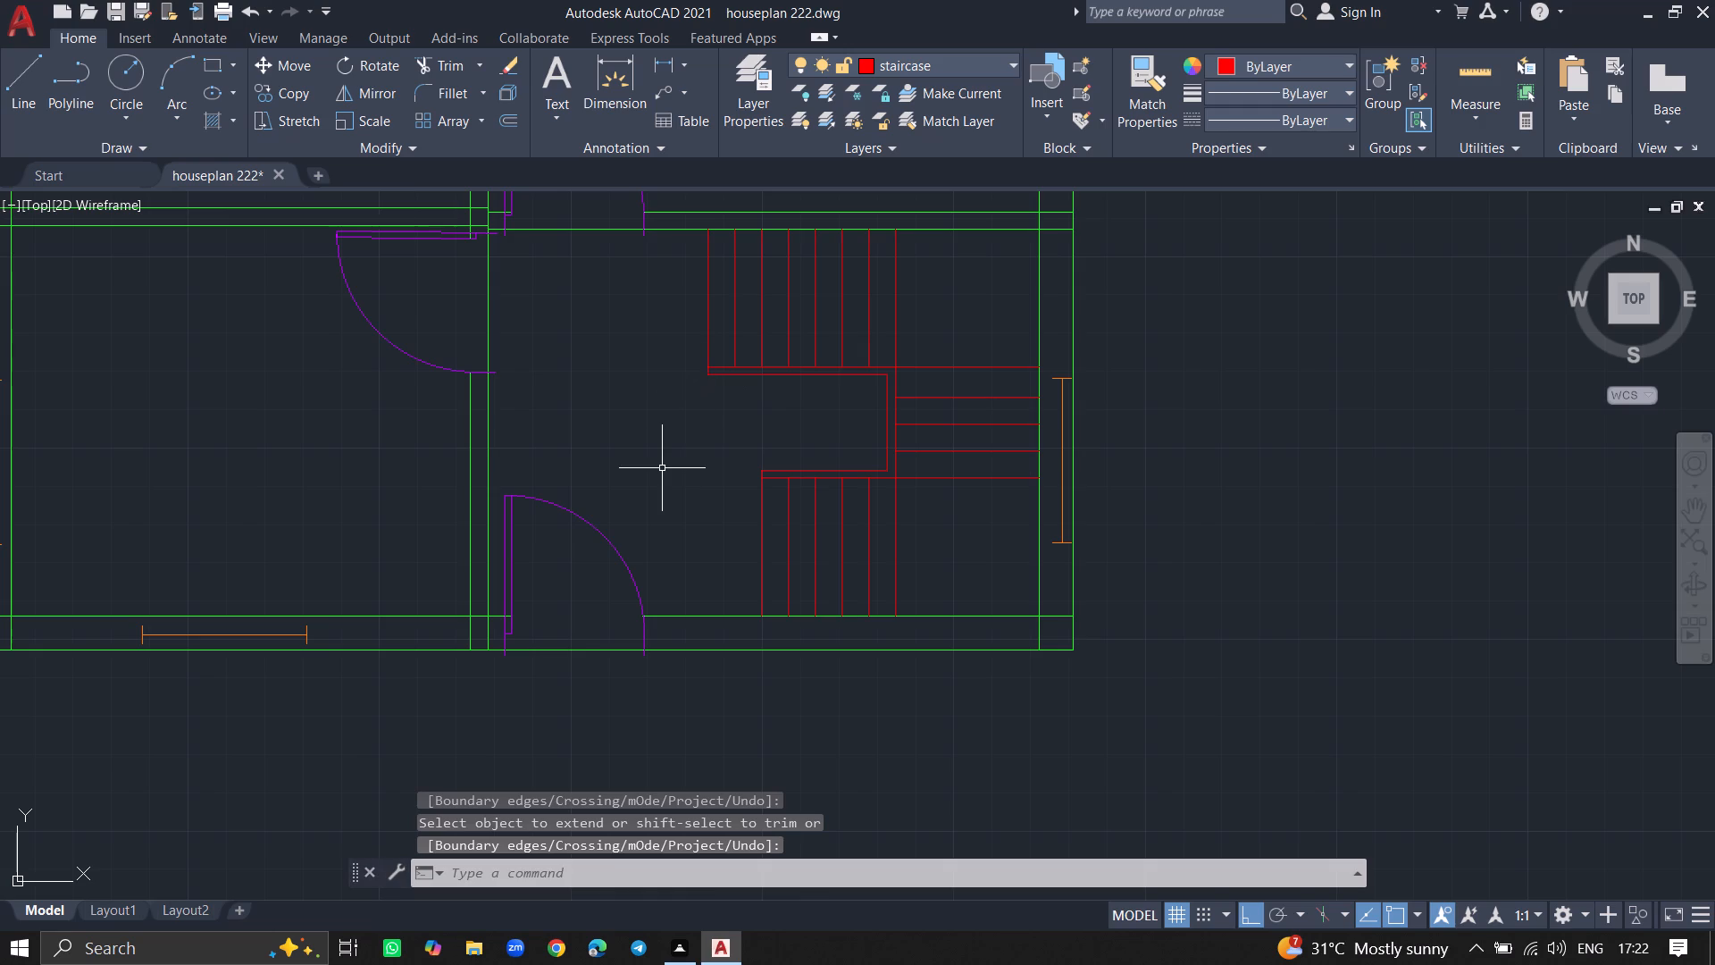
ctrl+scroll(731, 335, up, 3)
ctrl+scroll(731, 335, down, 2)
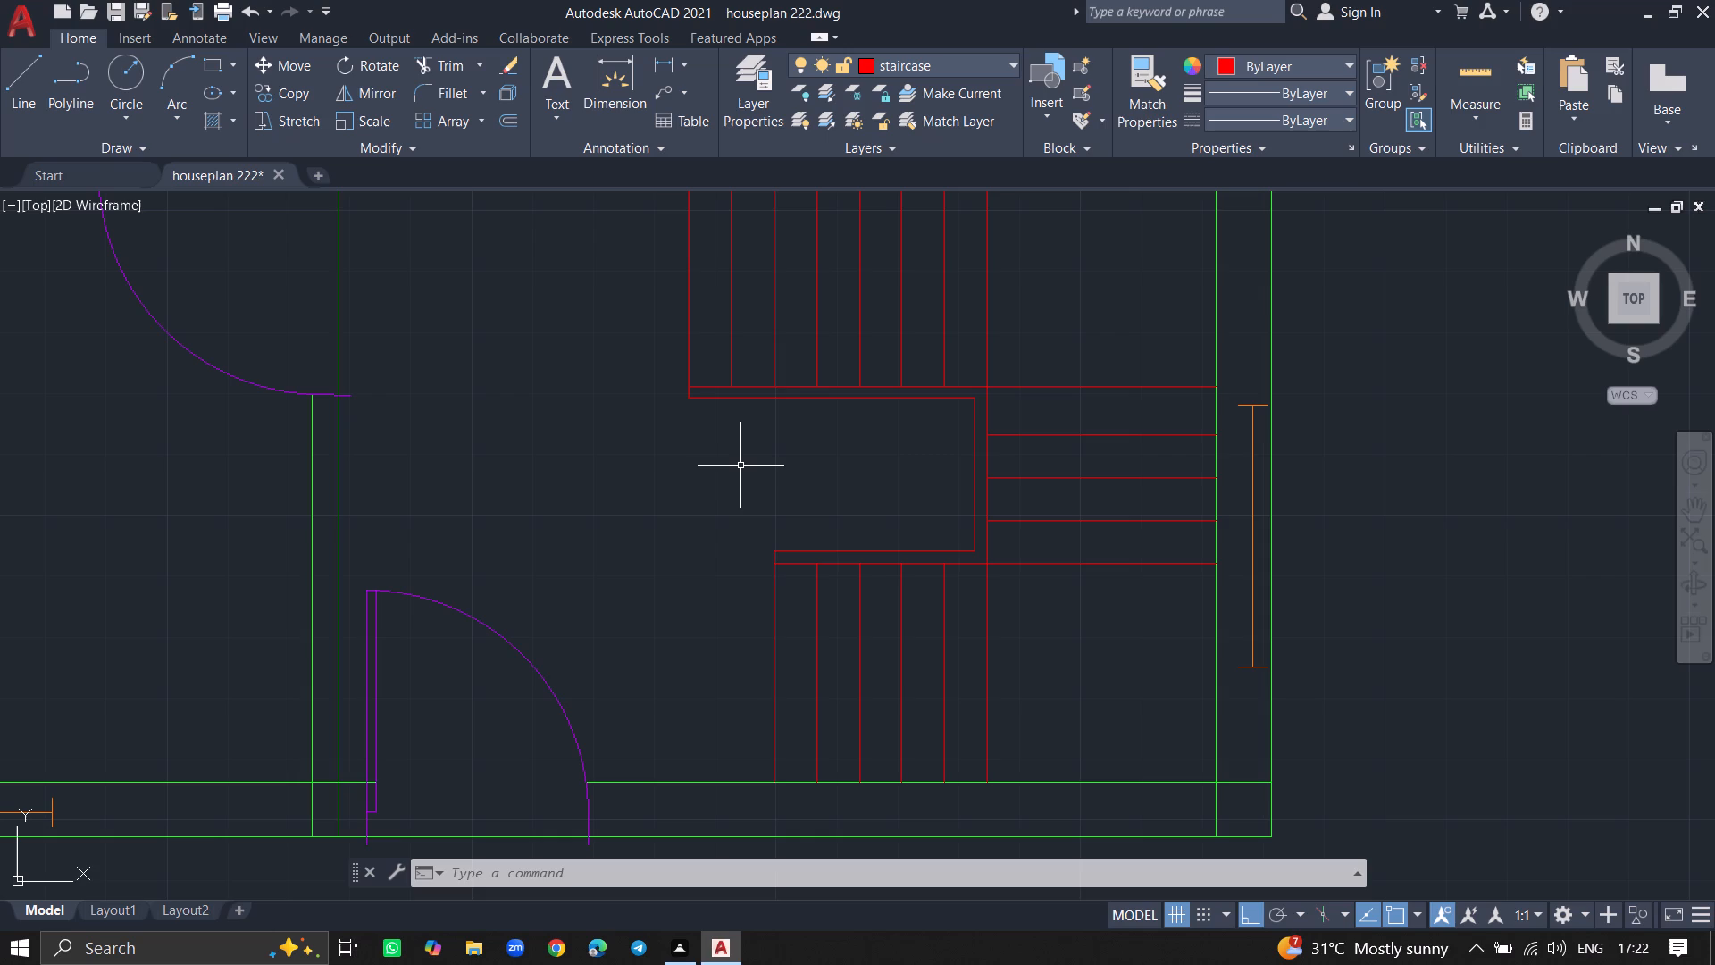
key(ctrl+s)
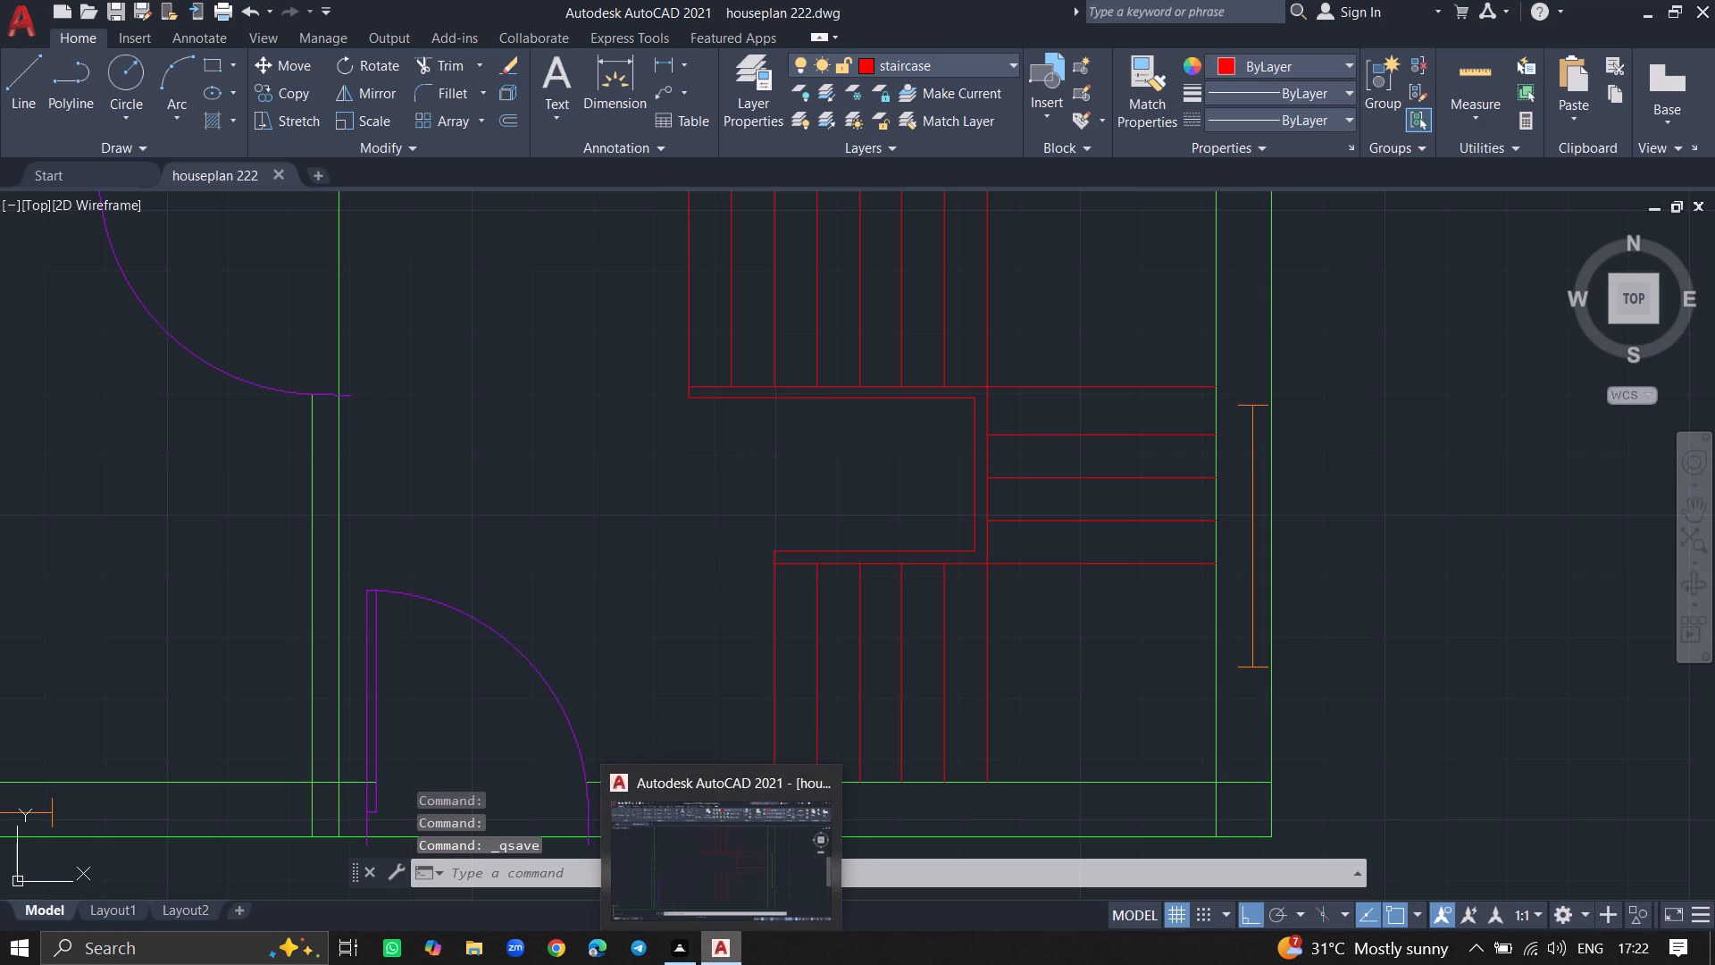
Make the furniture layer current and close the layer manager.
double_click(747, 105)
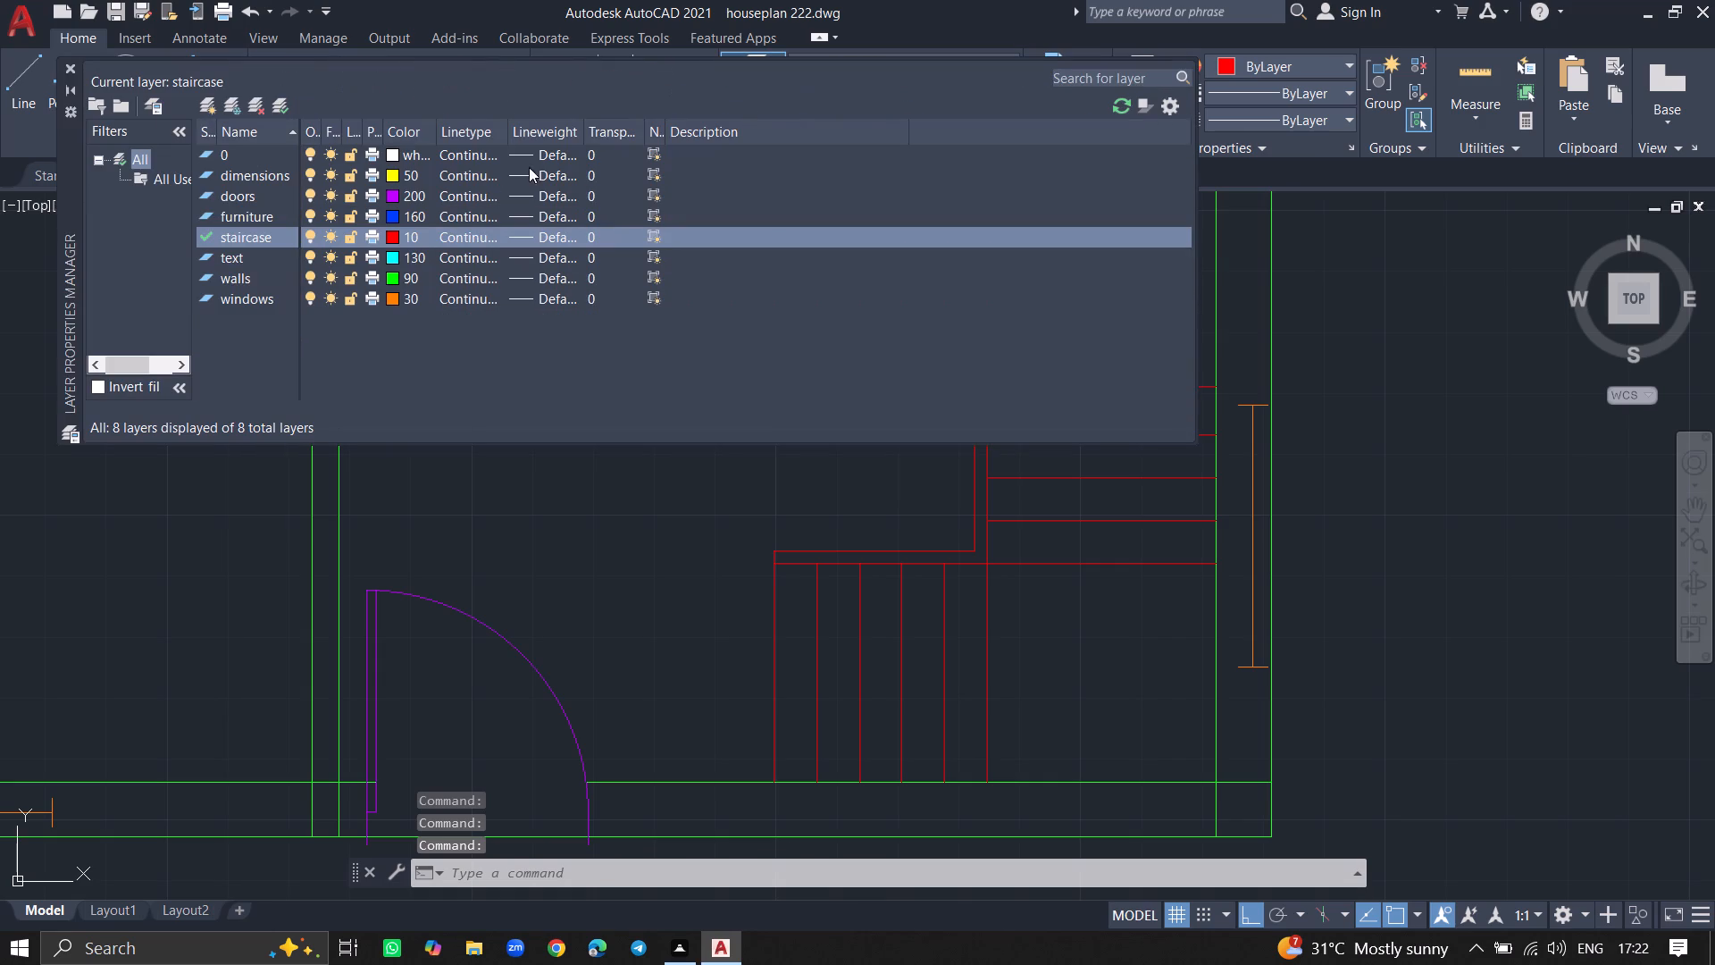
double_click(272, 215)
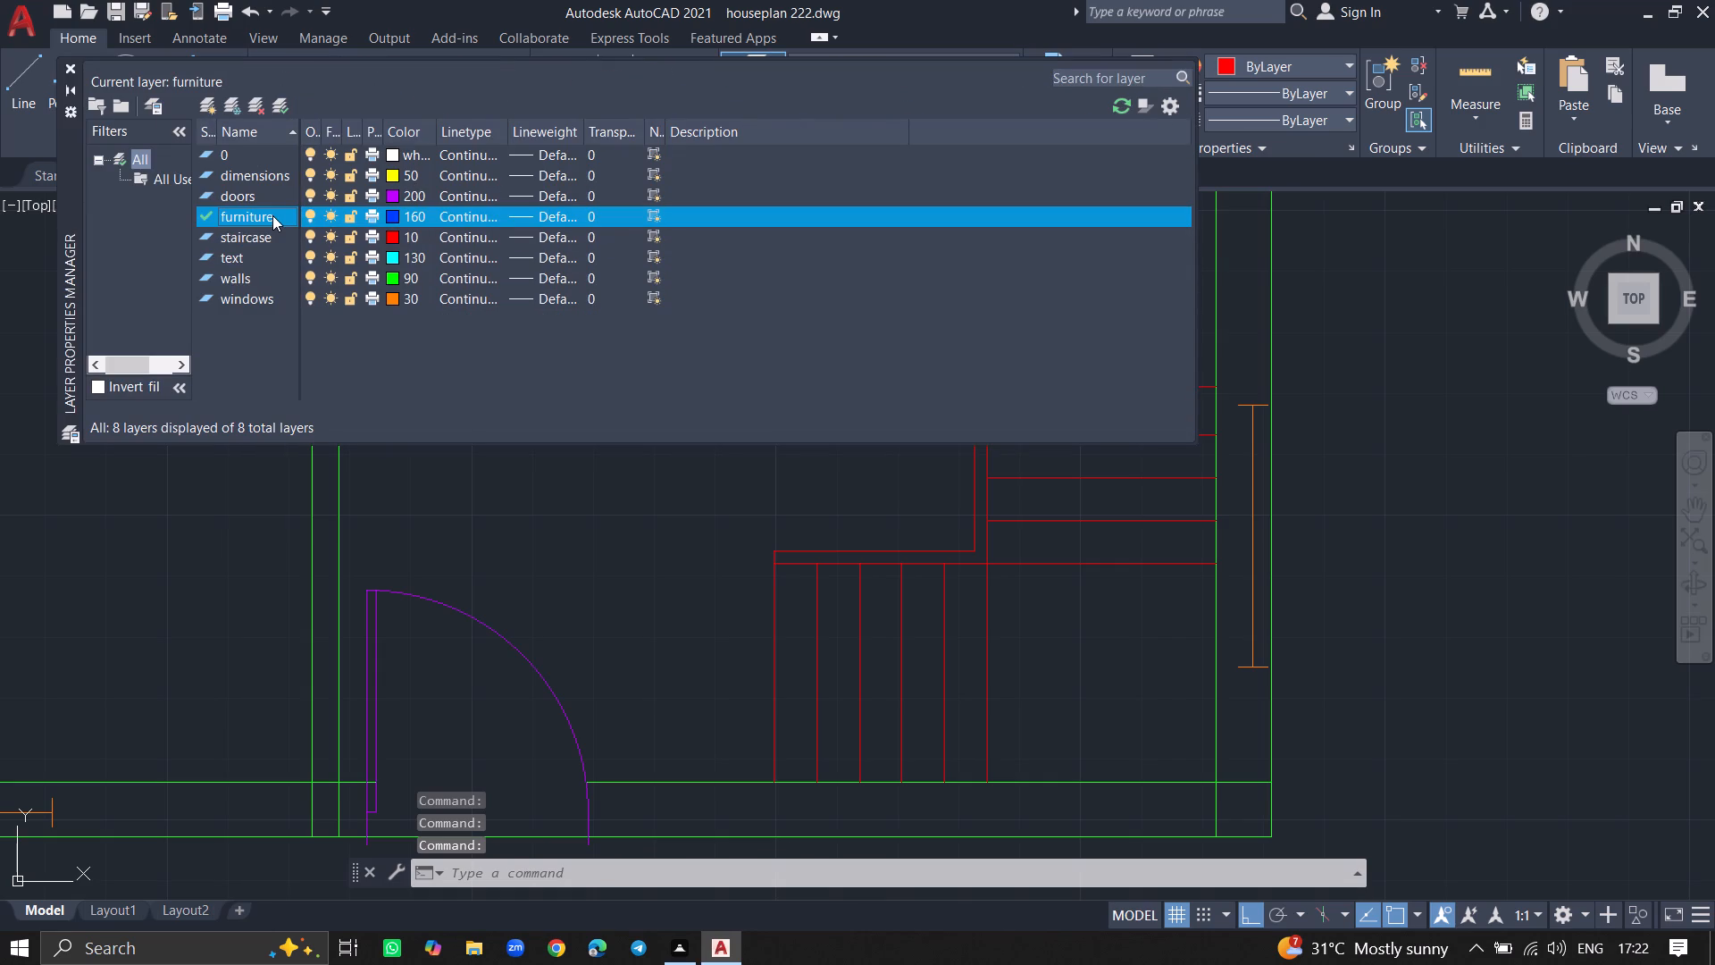
click(71, 66)
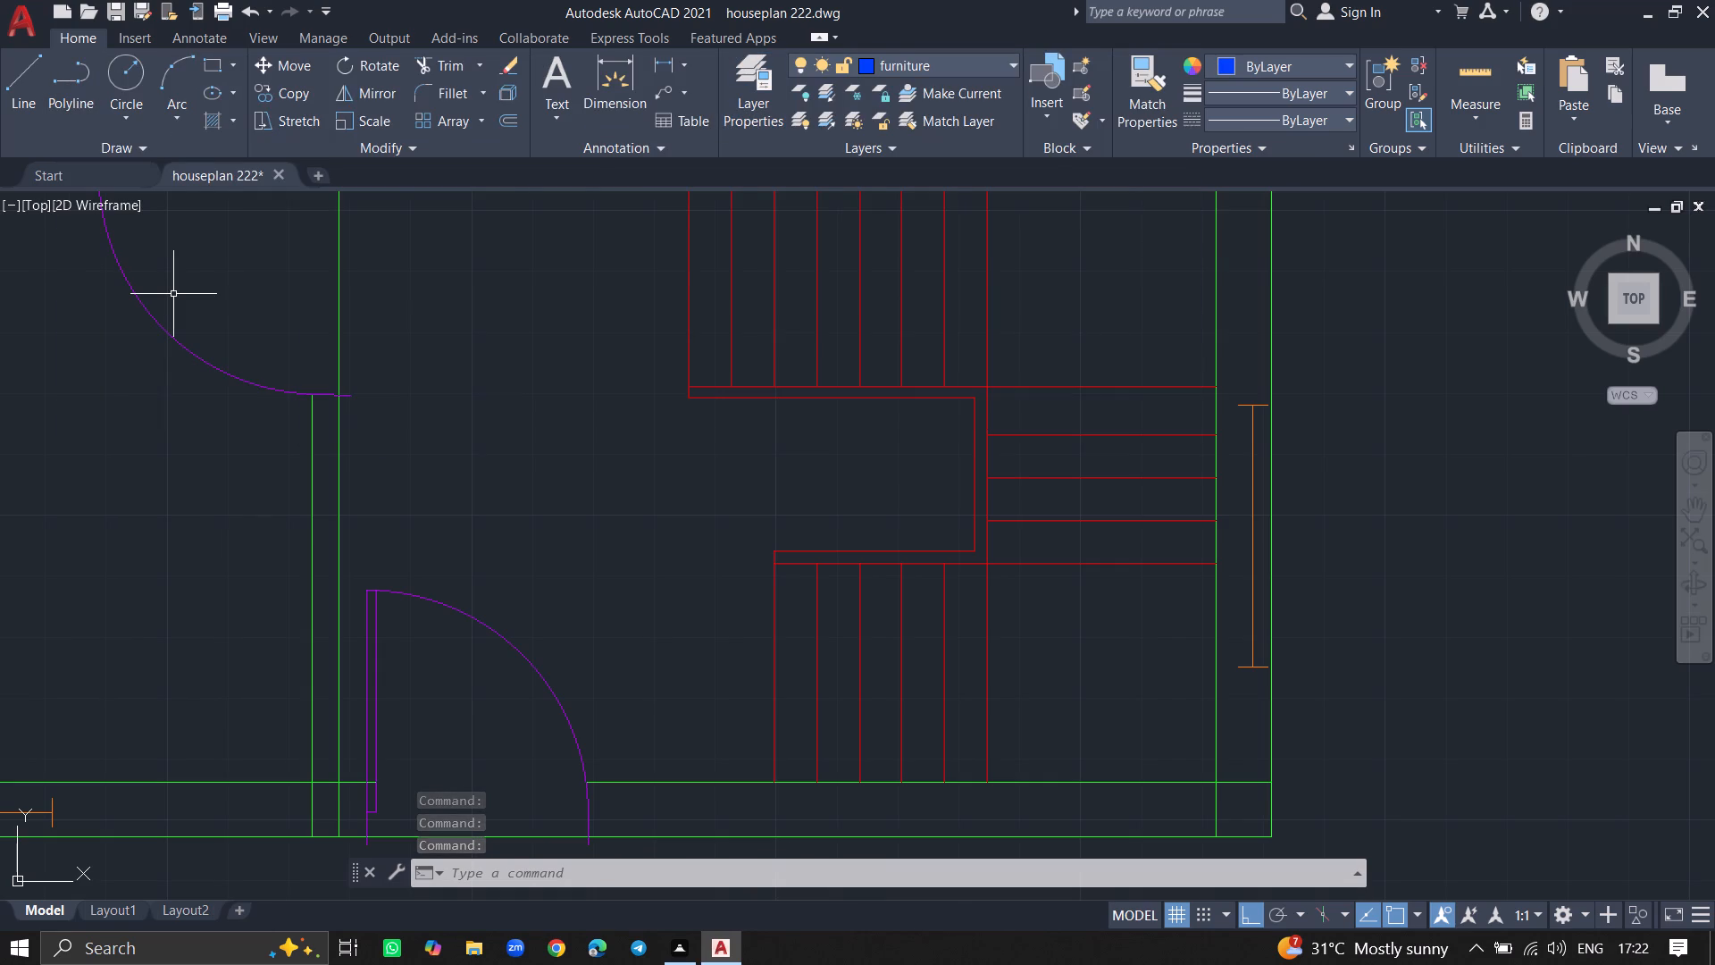
Save the drawing with the furniture layer current.
ctrl+scroll(173, 294, down, 2)
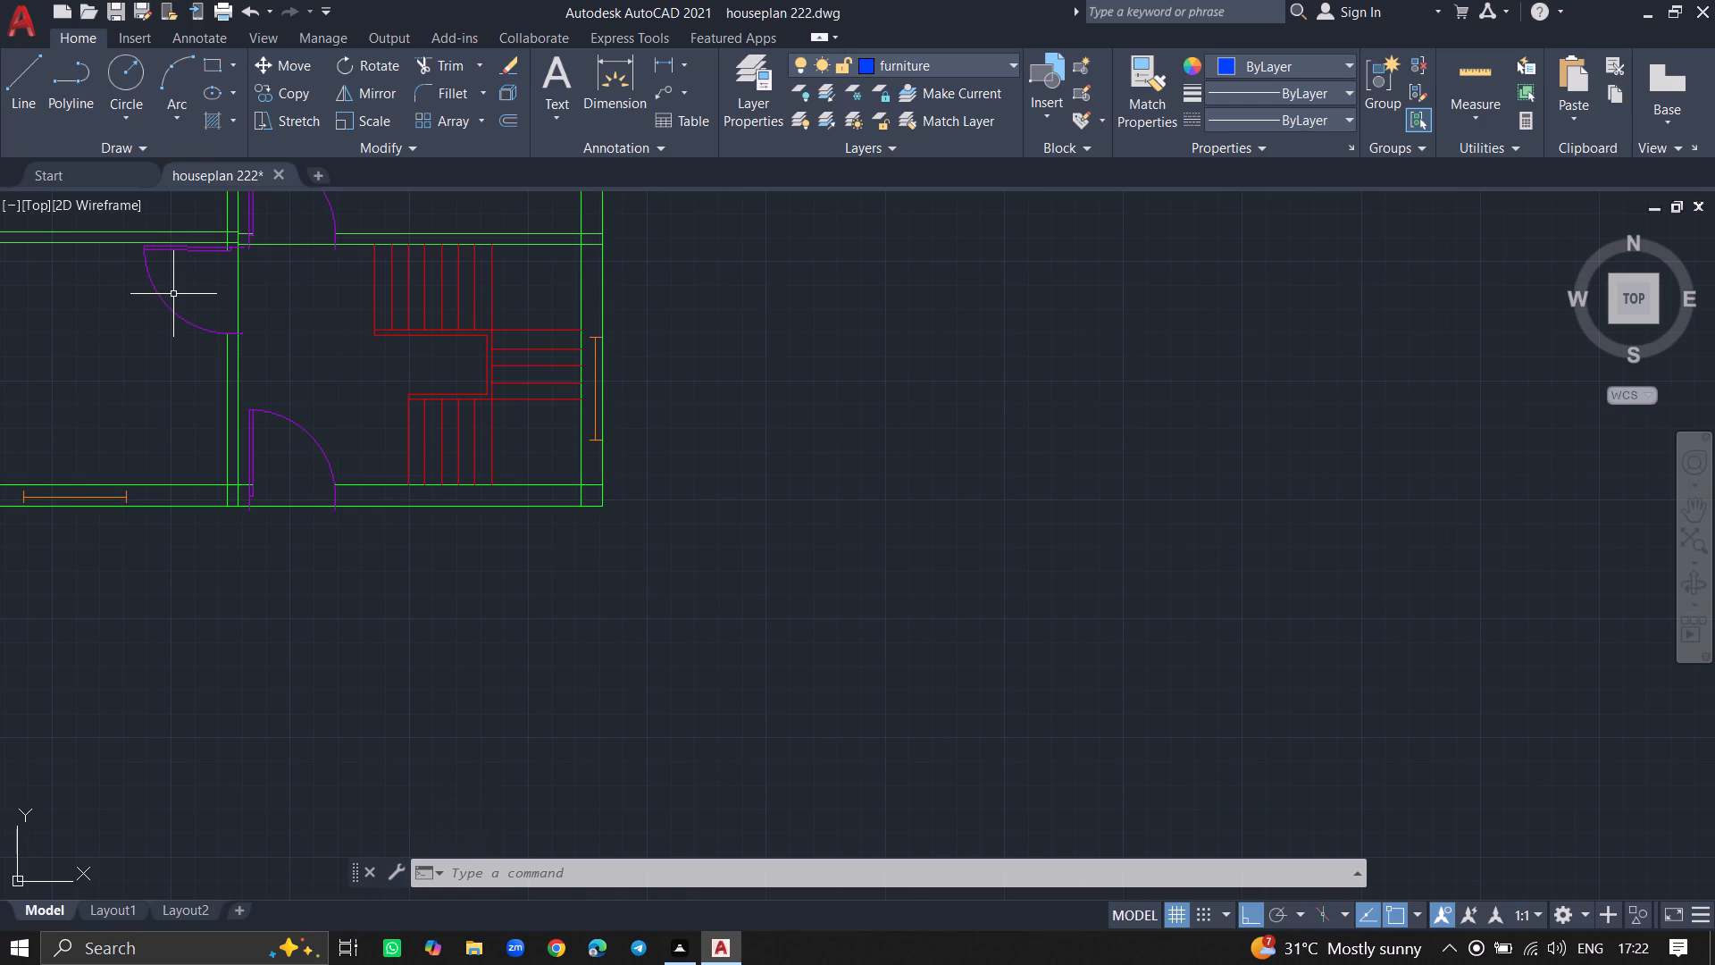
key(ctrl+s)
Bring the whole floor plan into view and open DesignCenter beside it.
ctrl+scroll(173, 294, down, 2)
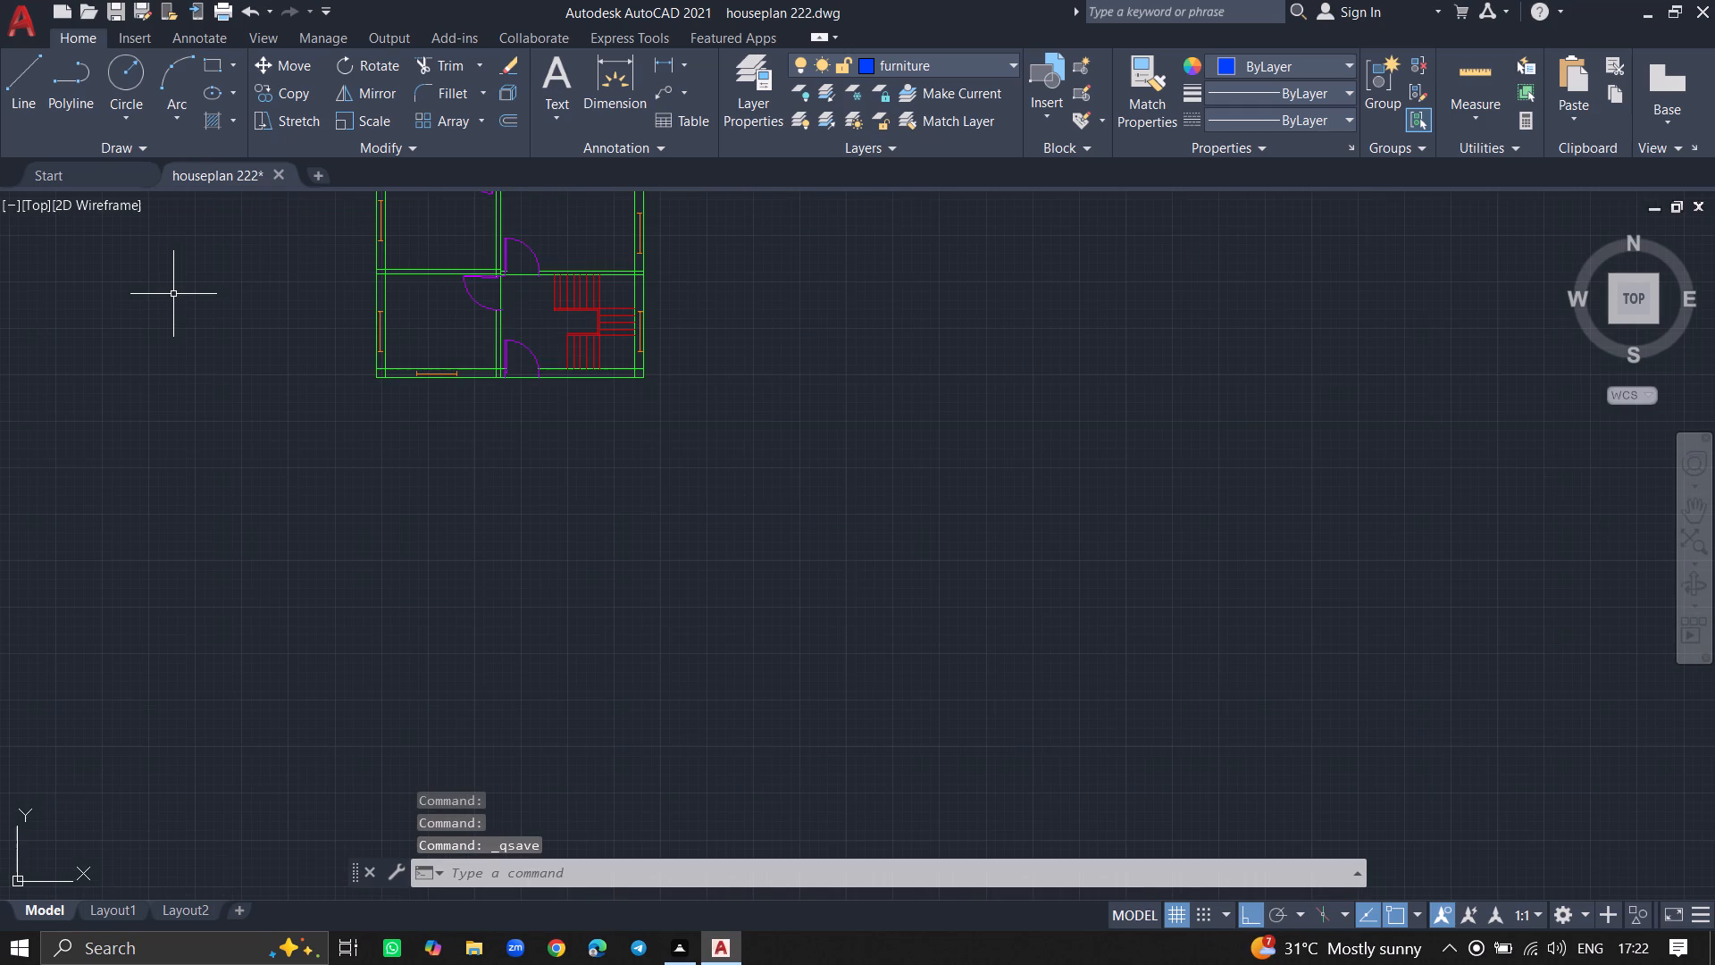
ctrl+scroll(263, 243, down, 5)
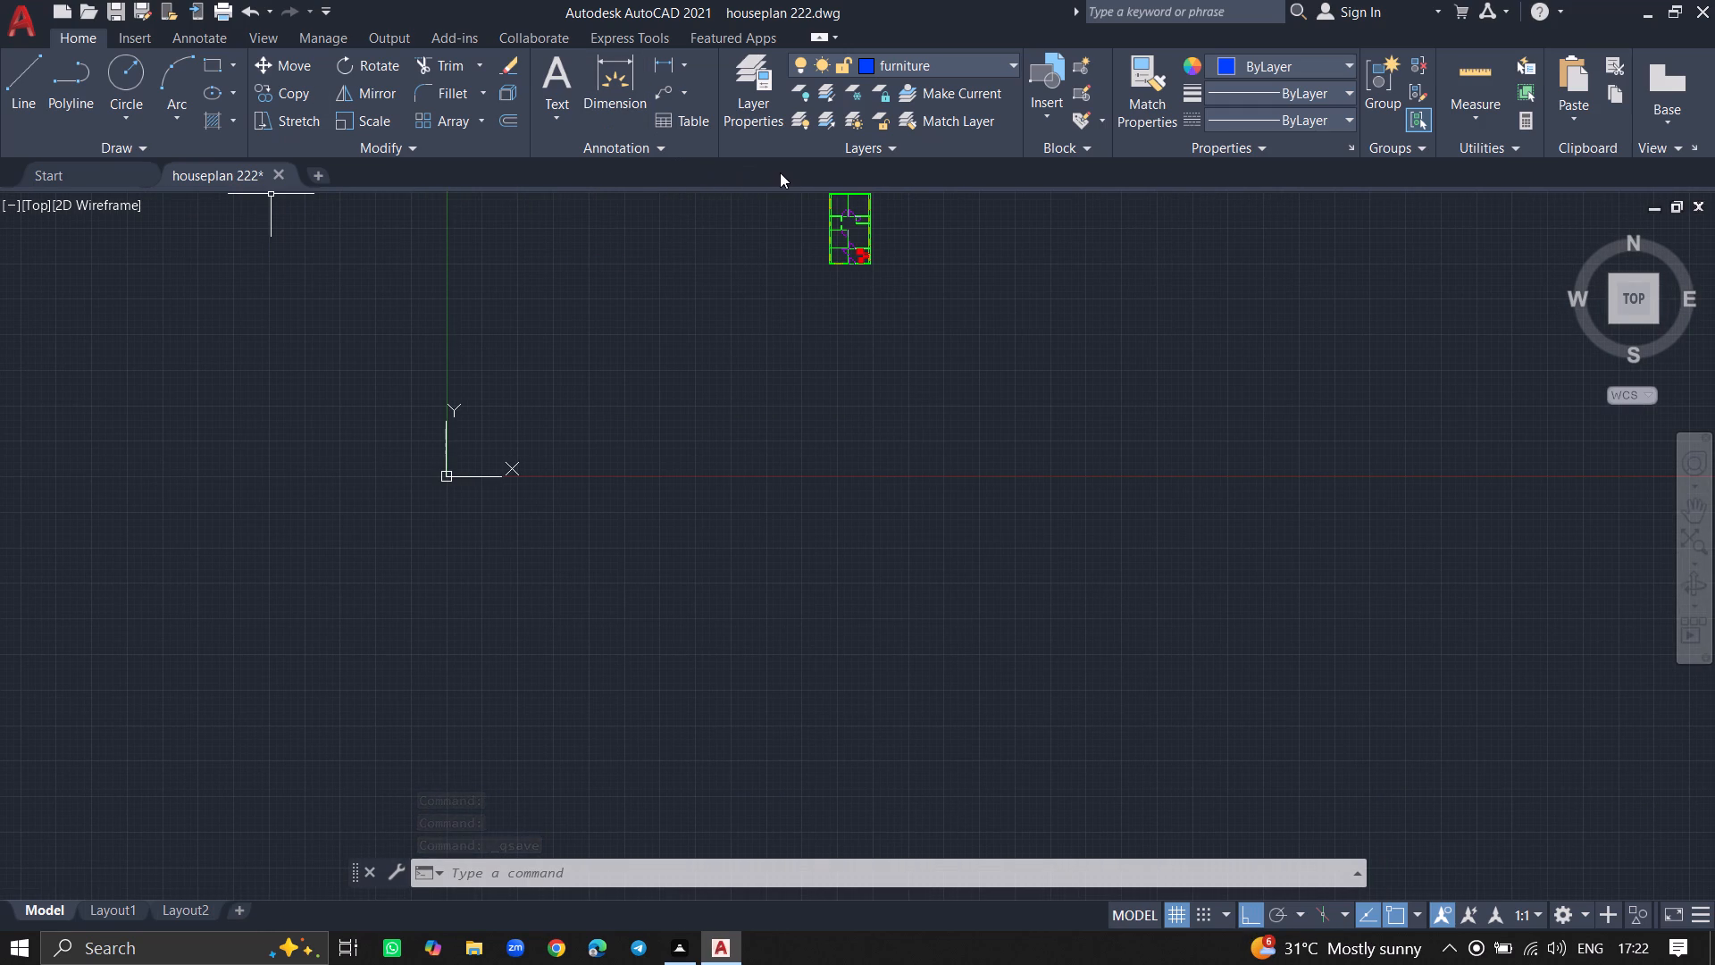
ctrl+scroll(832, 191, up, 5)
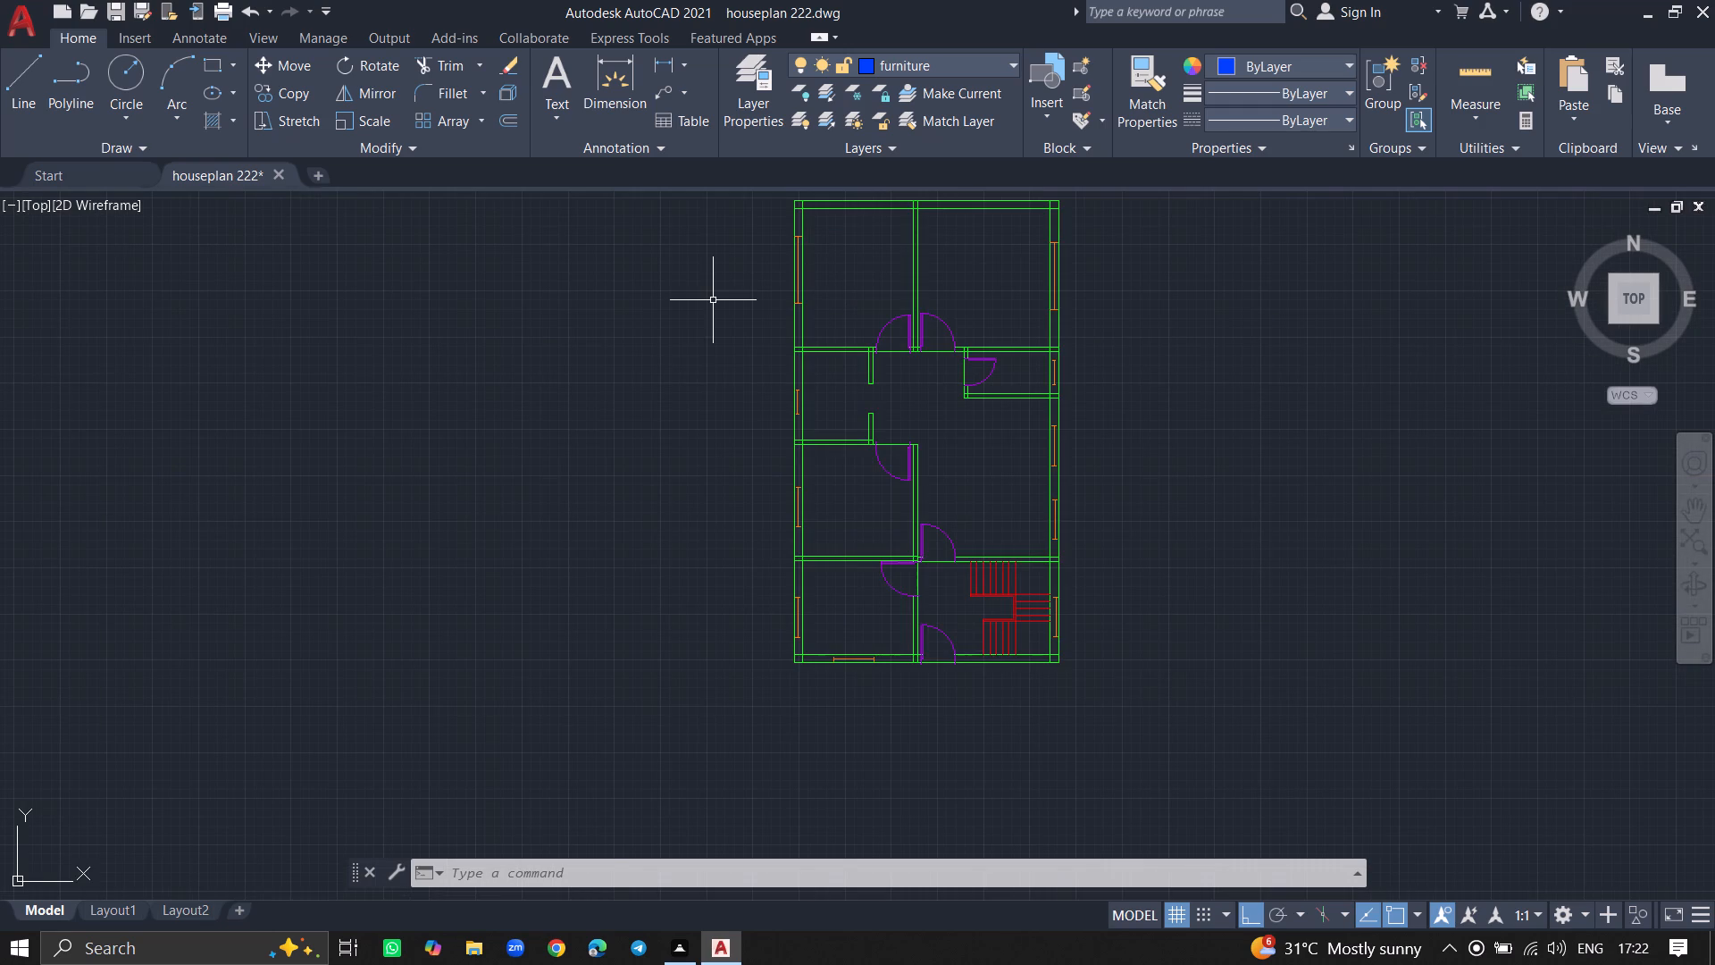
key(ctrl+2)
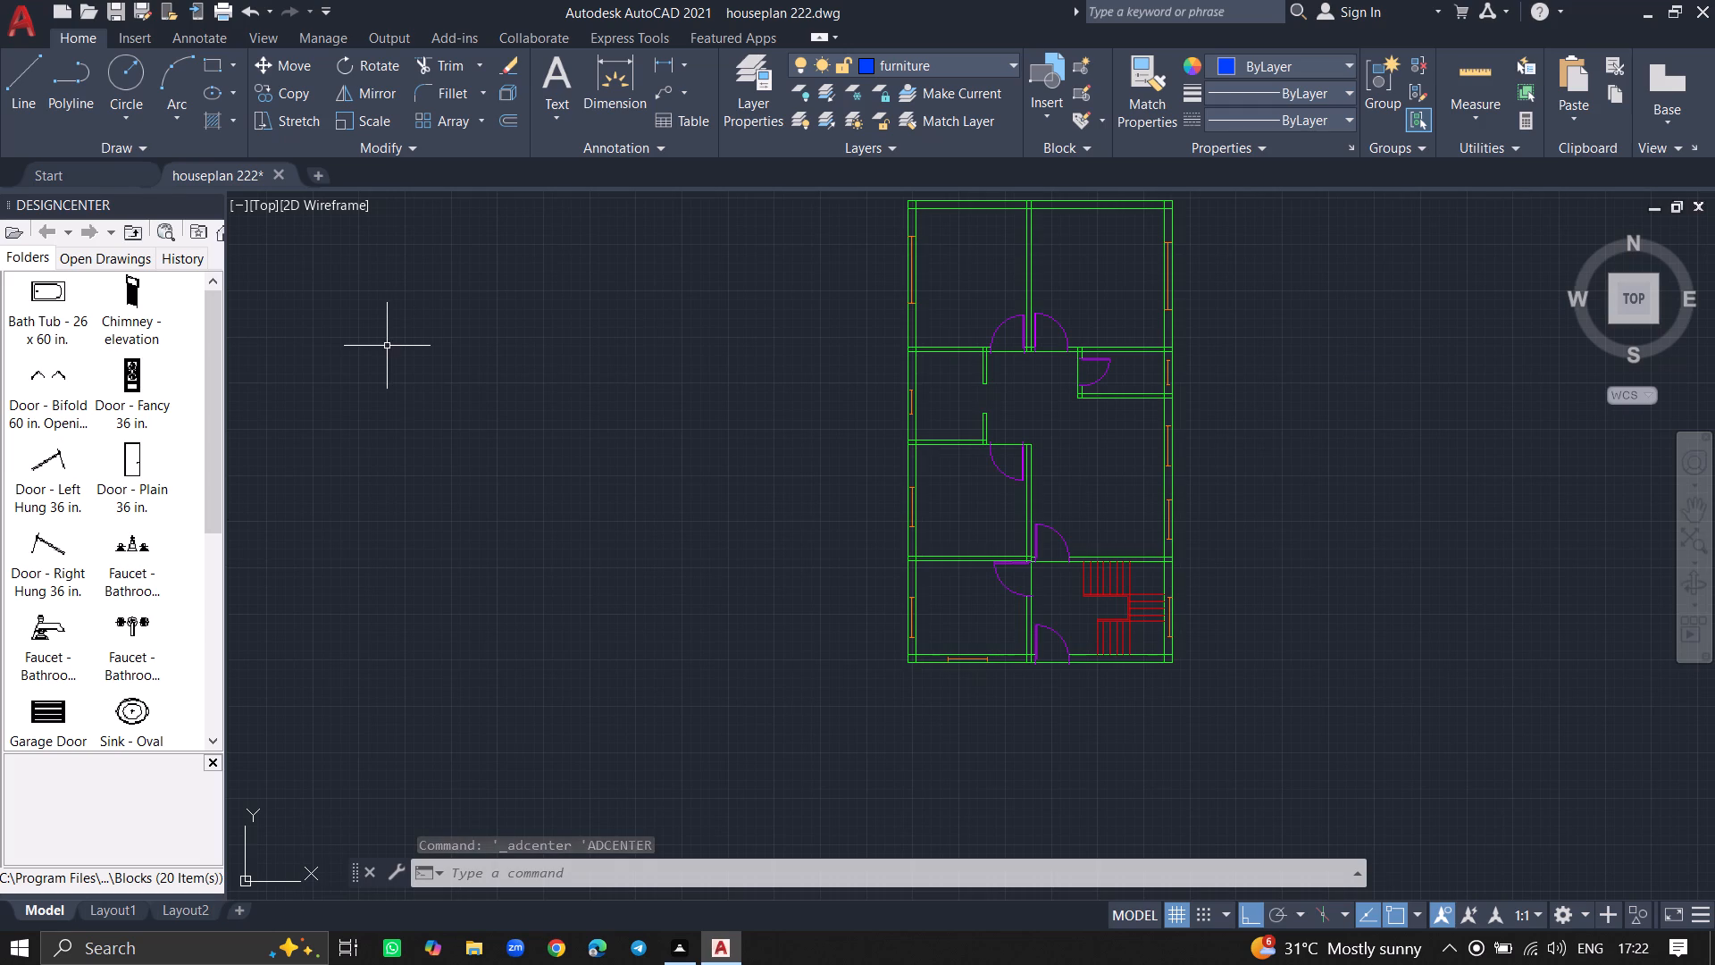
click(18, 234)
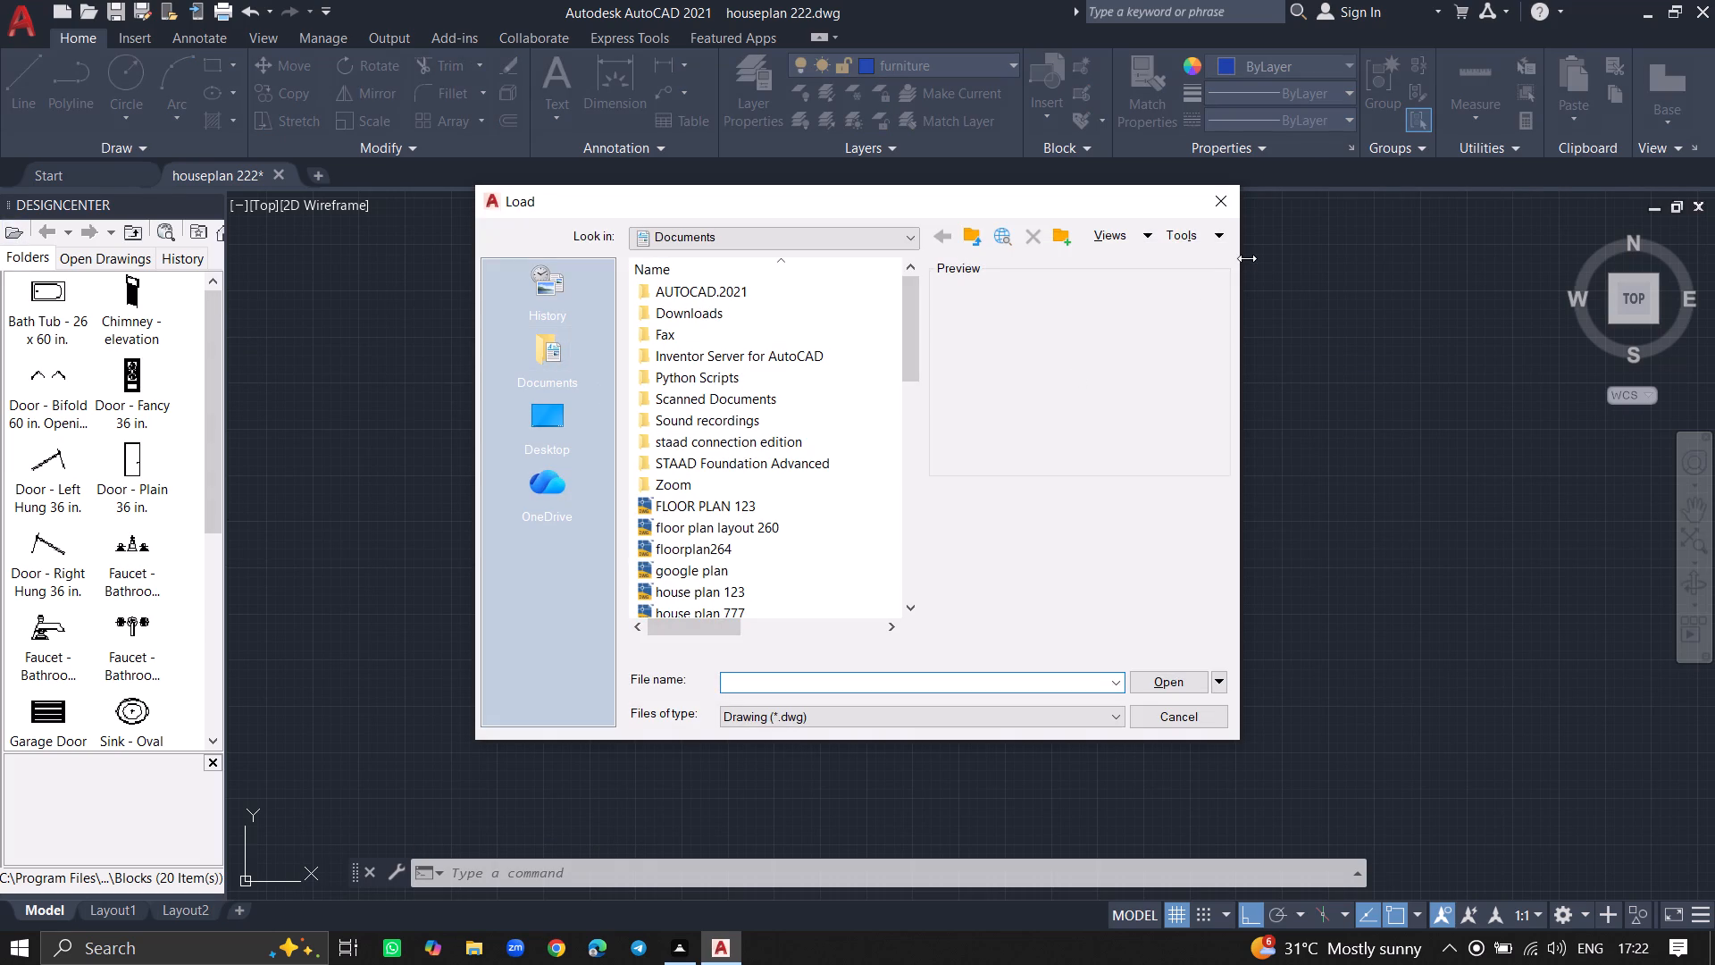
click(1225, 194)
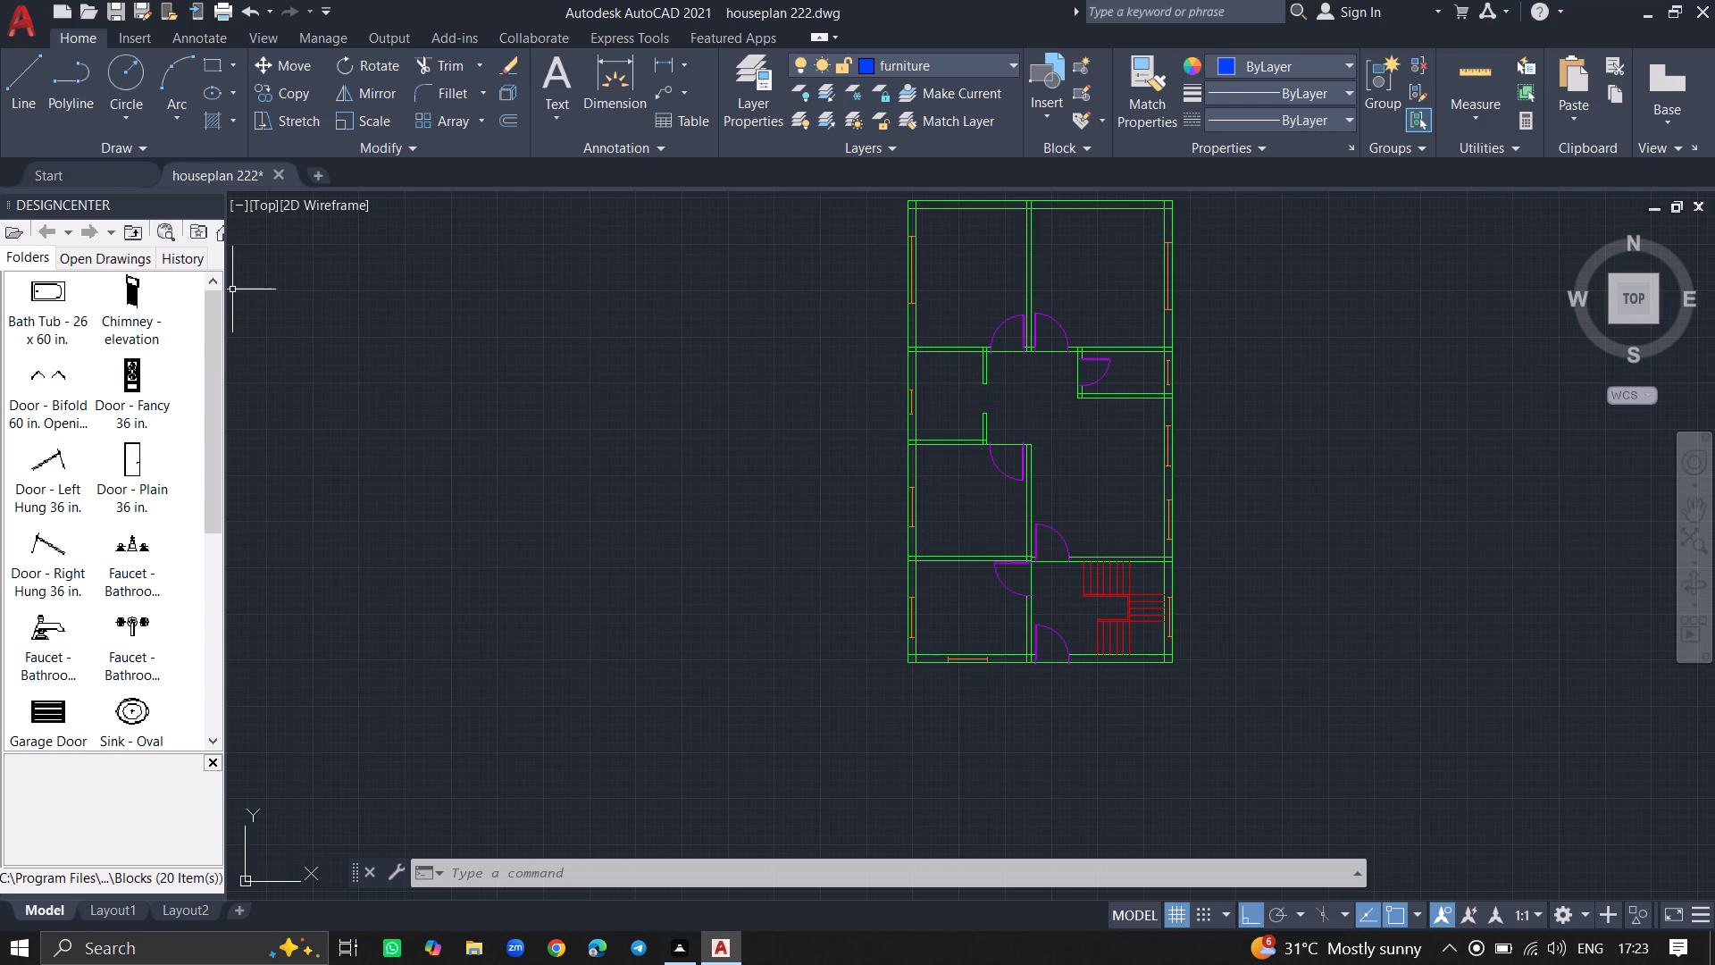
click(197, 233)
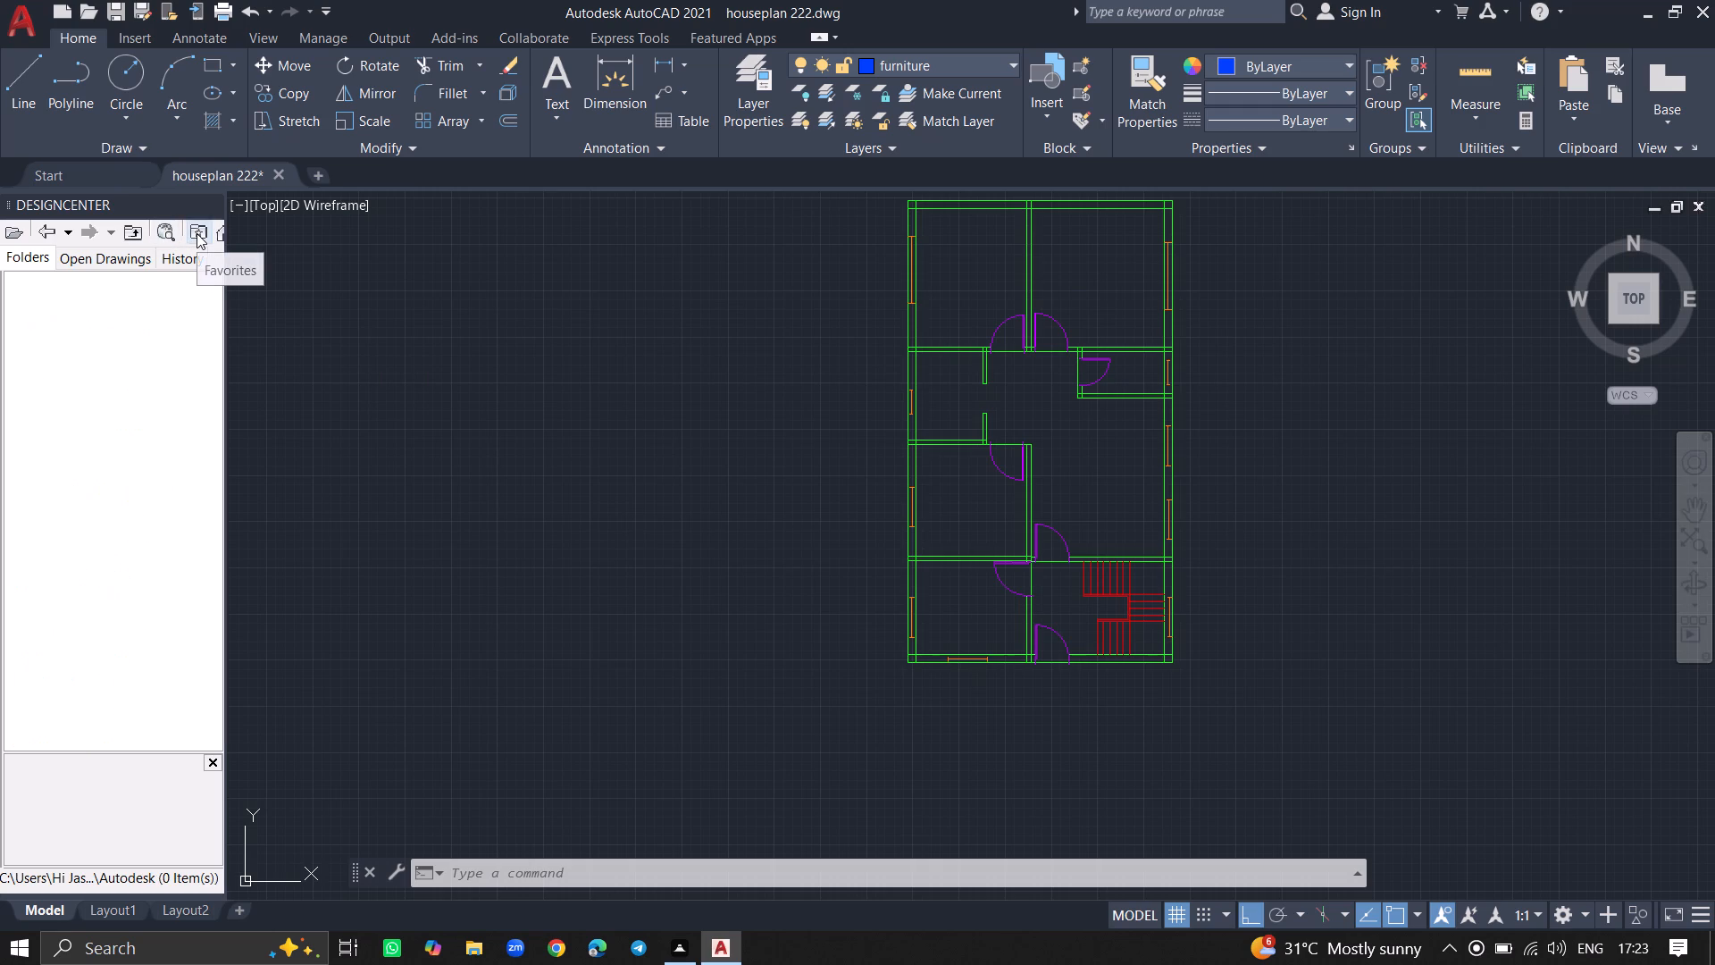
From DesignCenter's home folder, open en-us, DesignCenter, House Designer.dwg and its Blocks, and browse to the sink, toilet and window blocks.
click(222, 240)
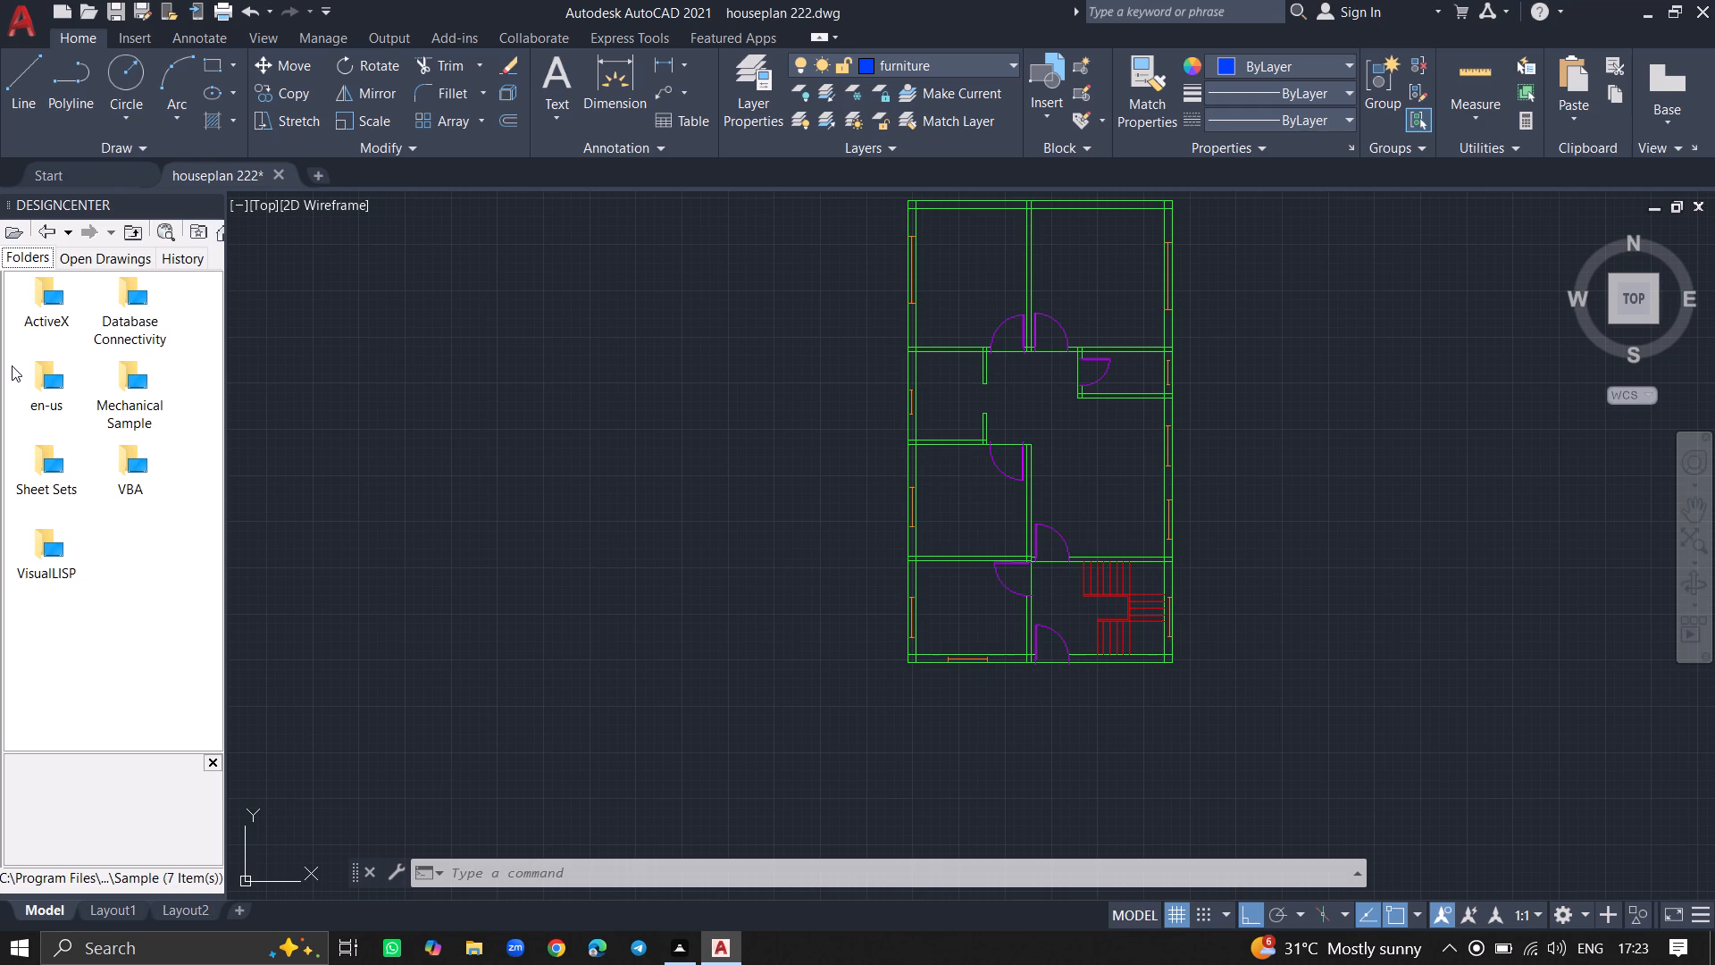
double_click(47, 404)
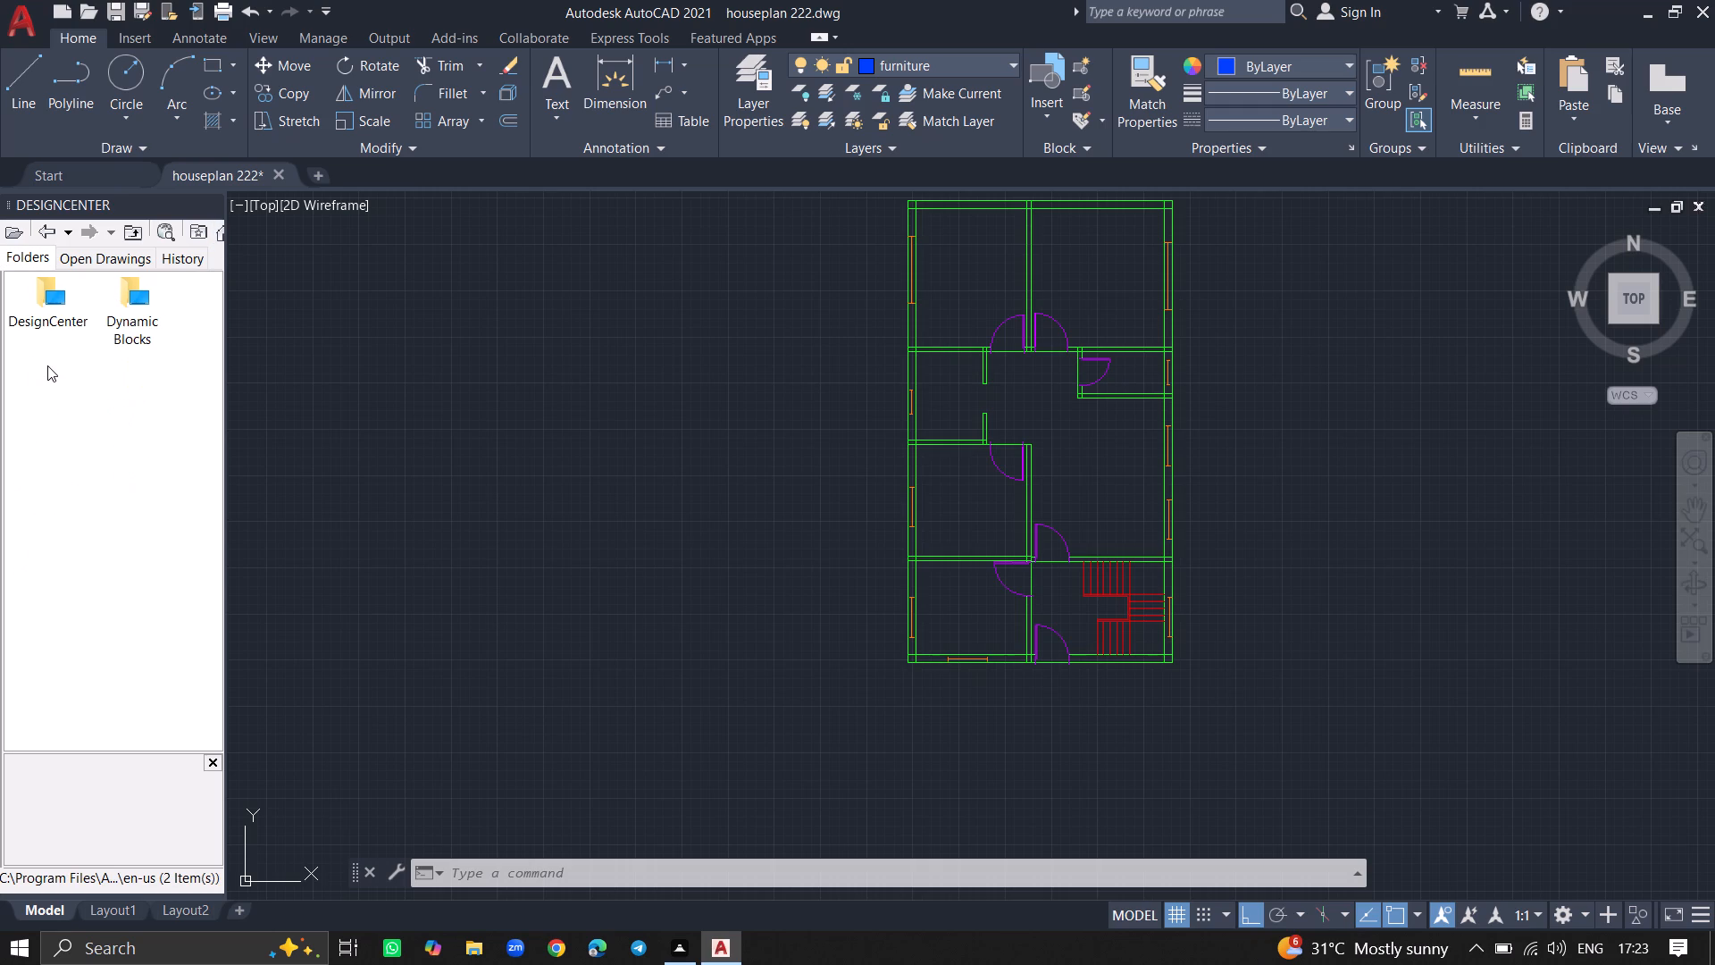
double_click(54, 316)
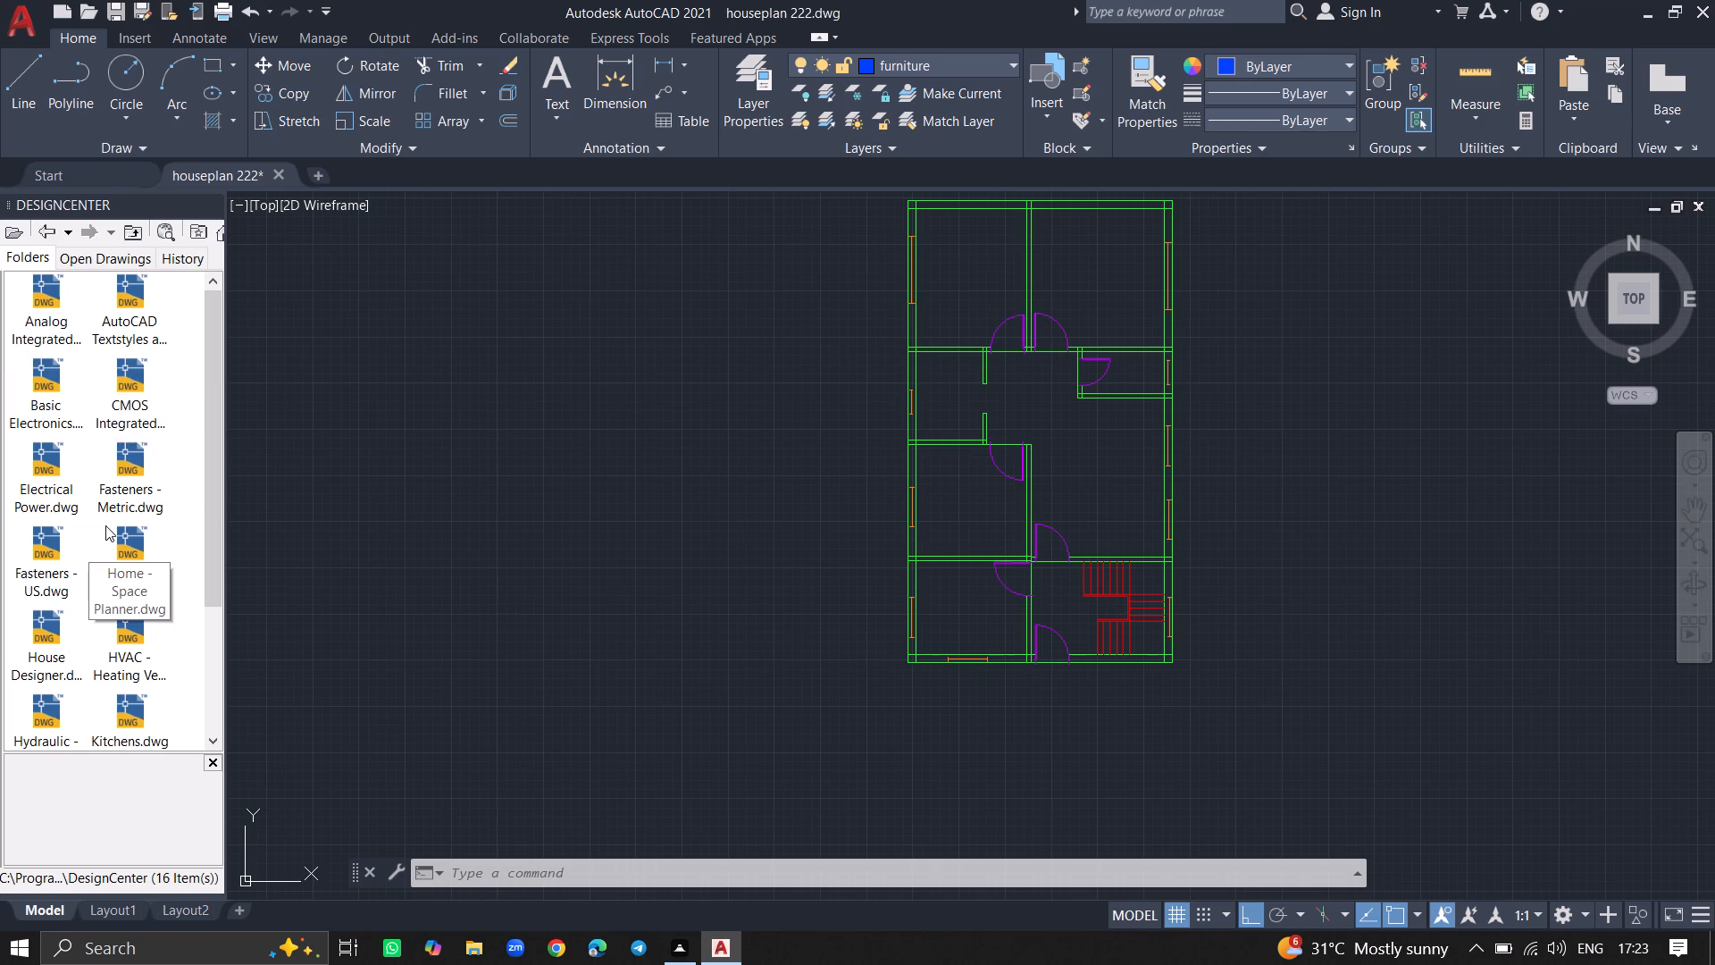
double_click(38, 636)
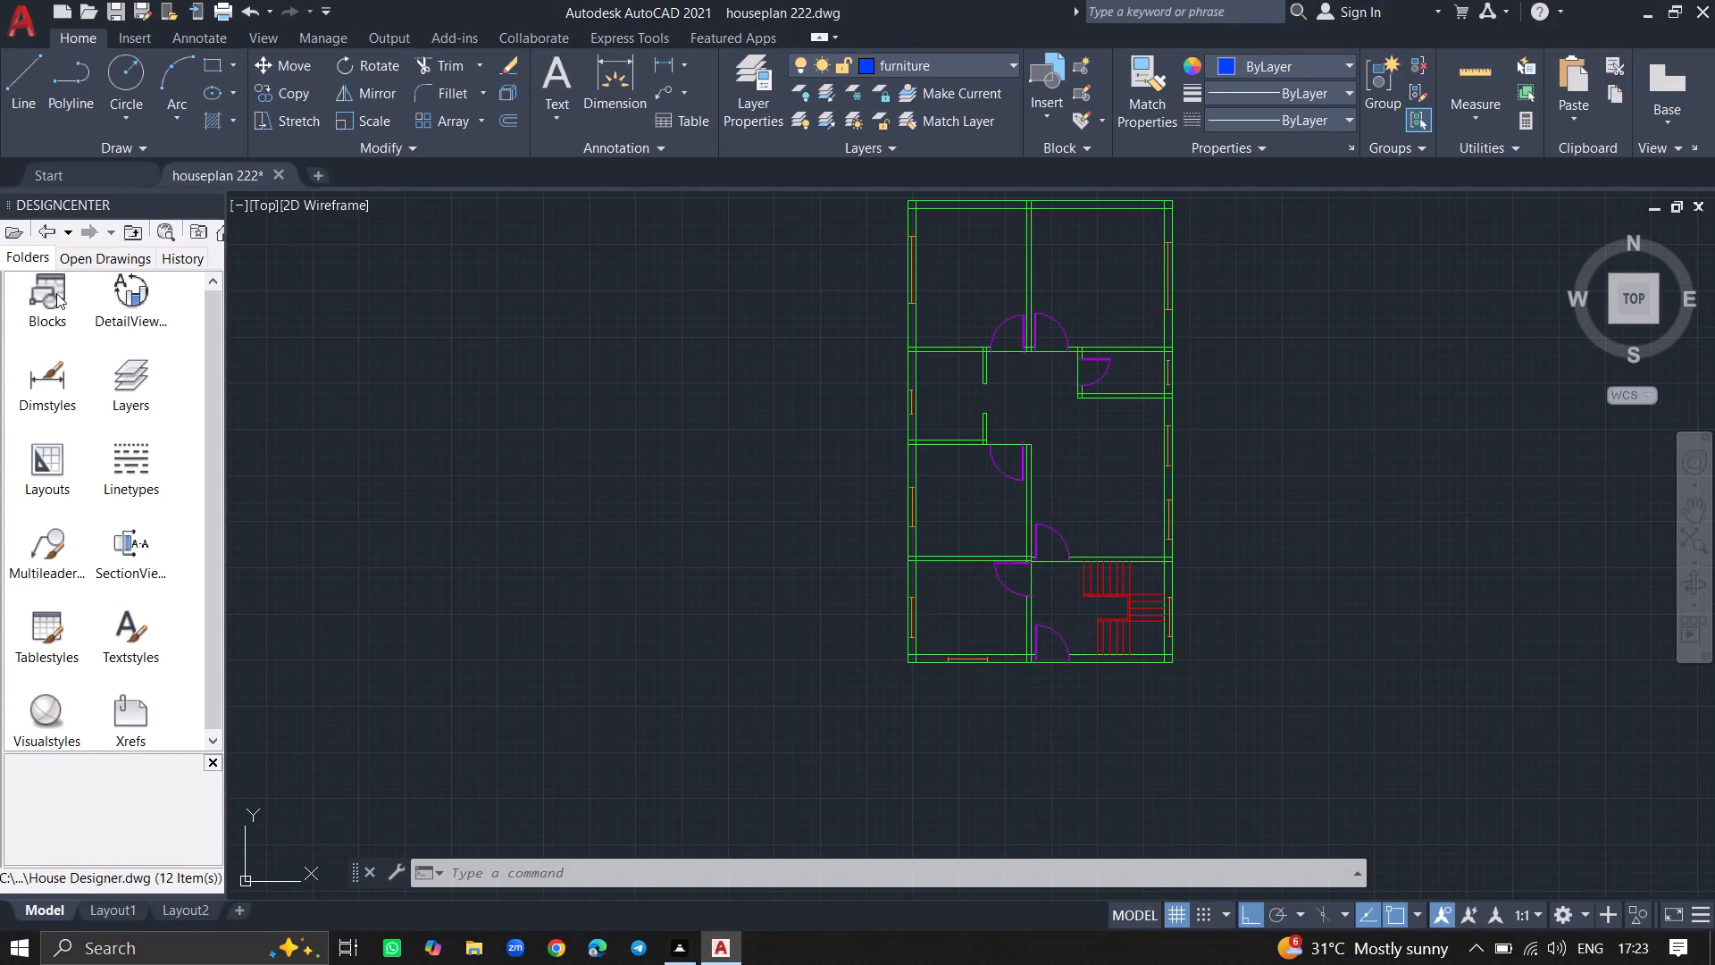
double_click(56, 293)
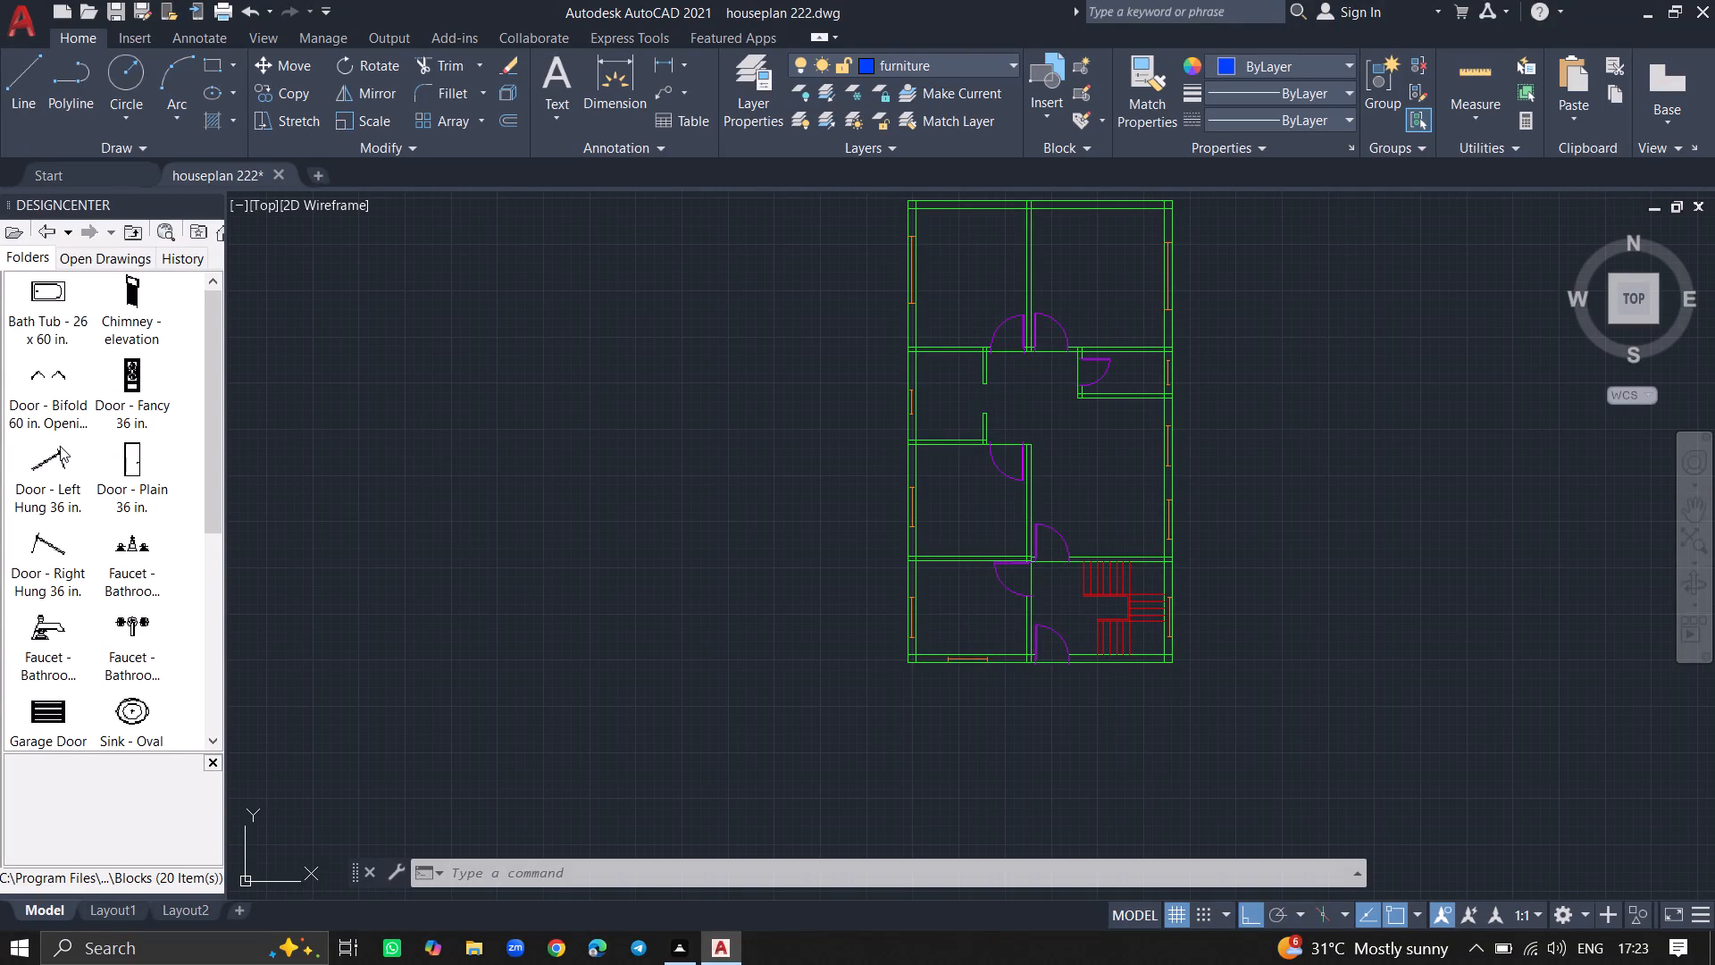
click(212, 593)
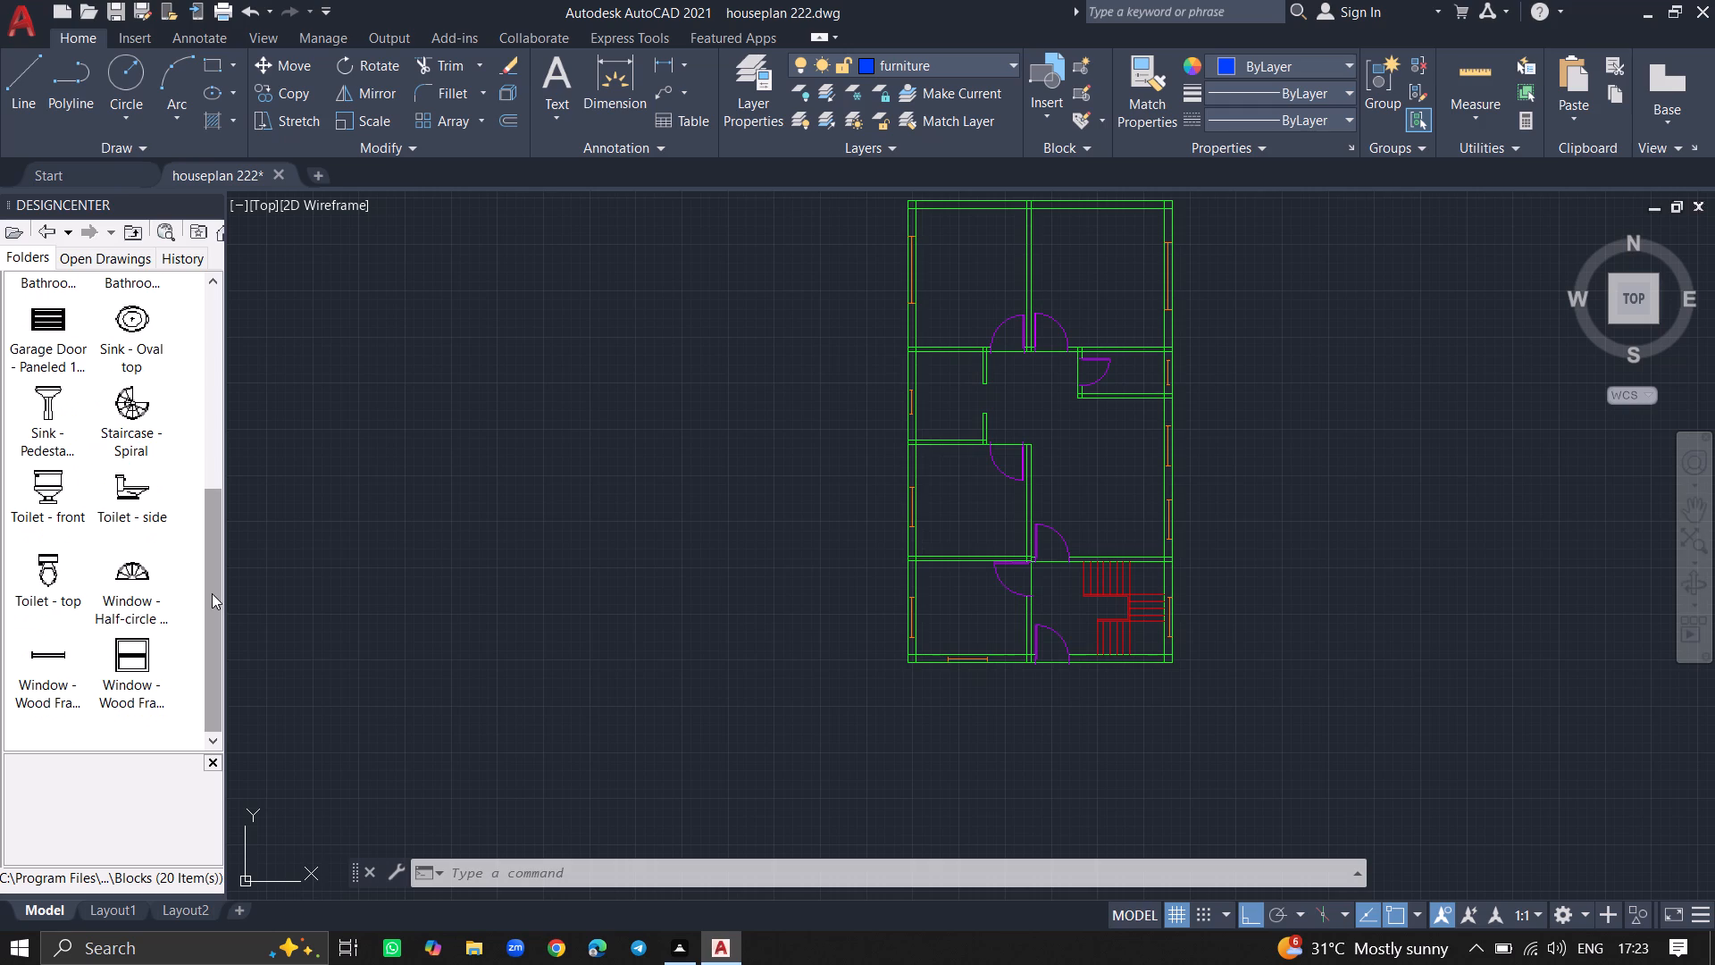
Insert the Toilet - top block from DesignCenter into the empty space beside the house plan.
click(48, 566)
drag(48, 566, 201, 573)
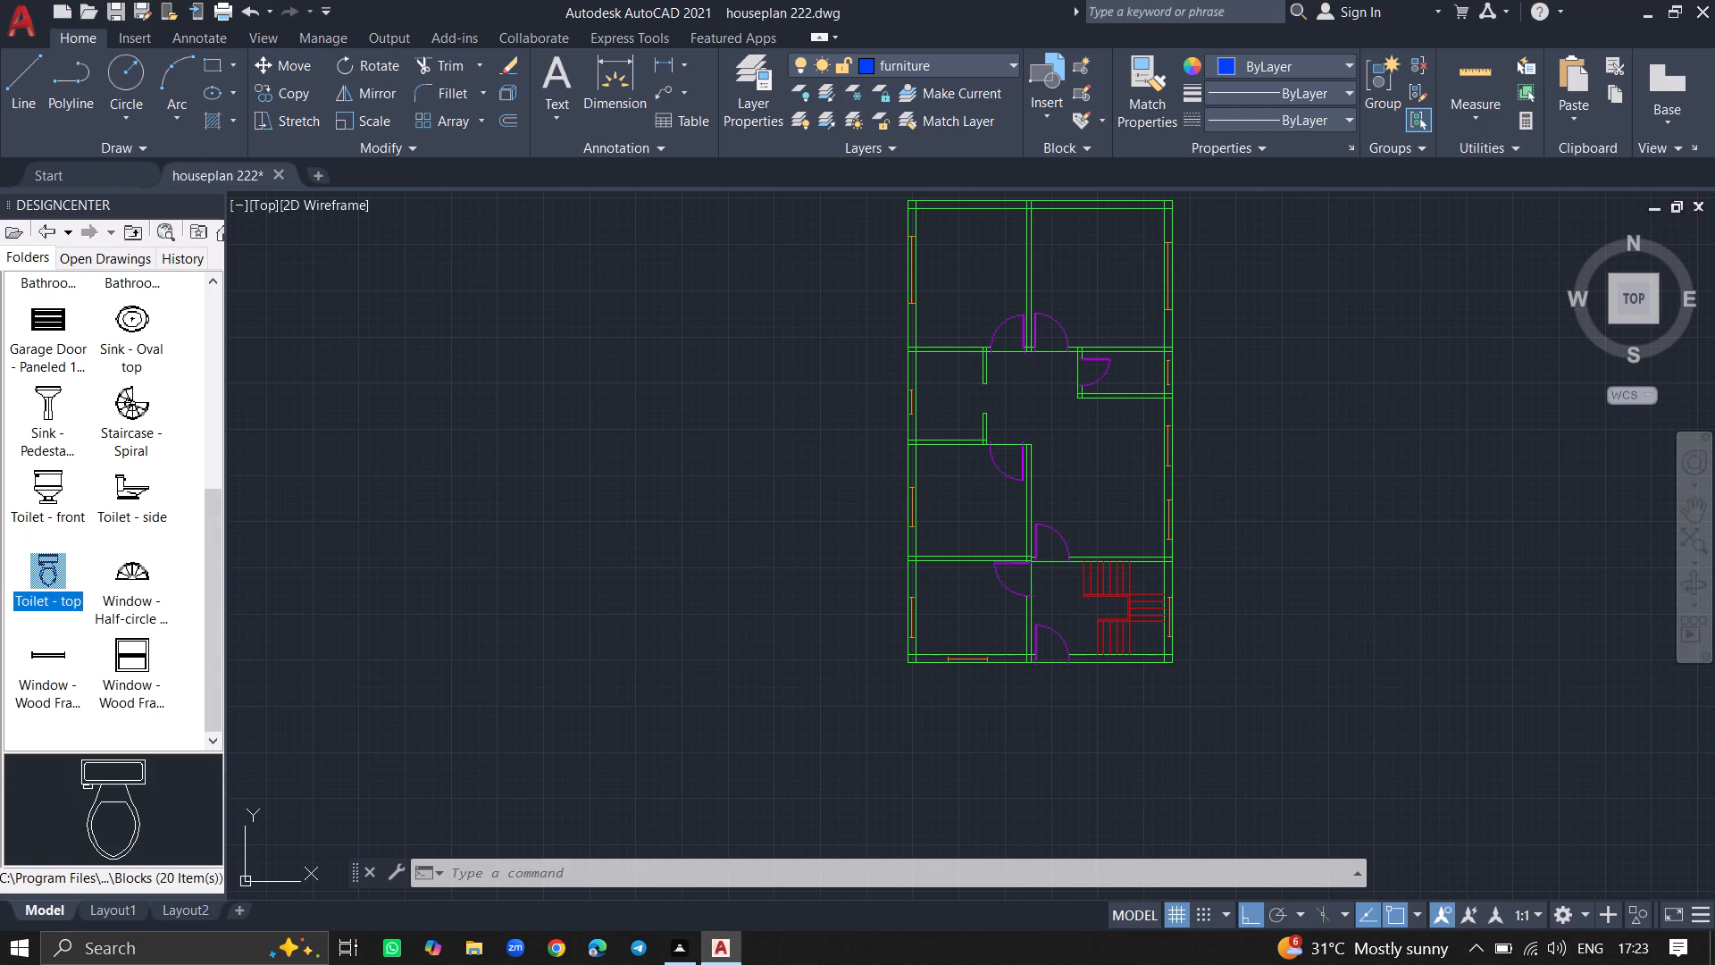
drag(201, 573, 359, 555)
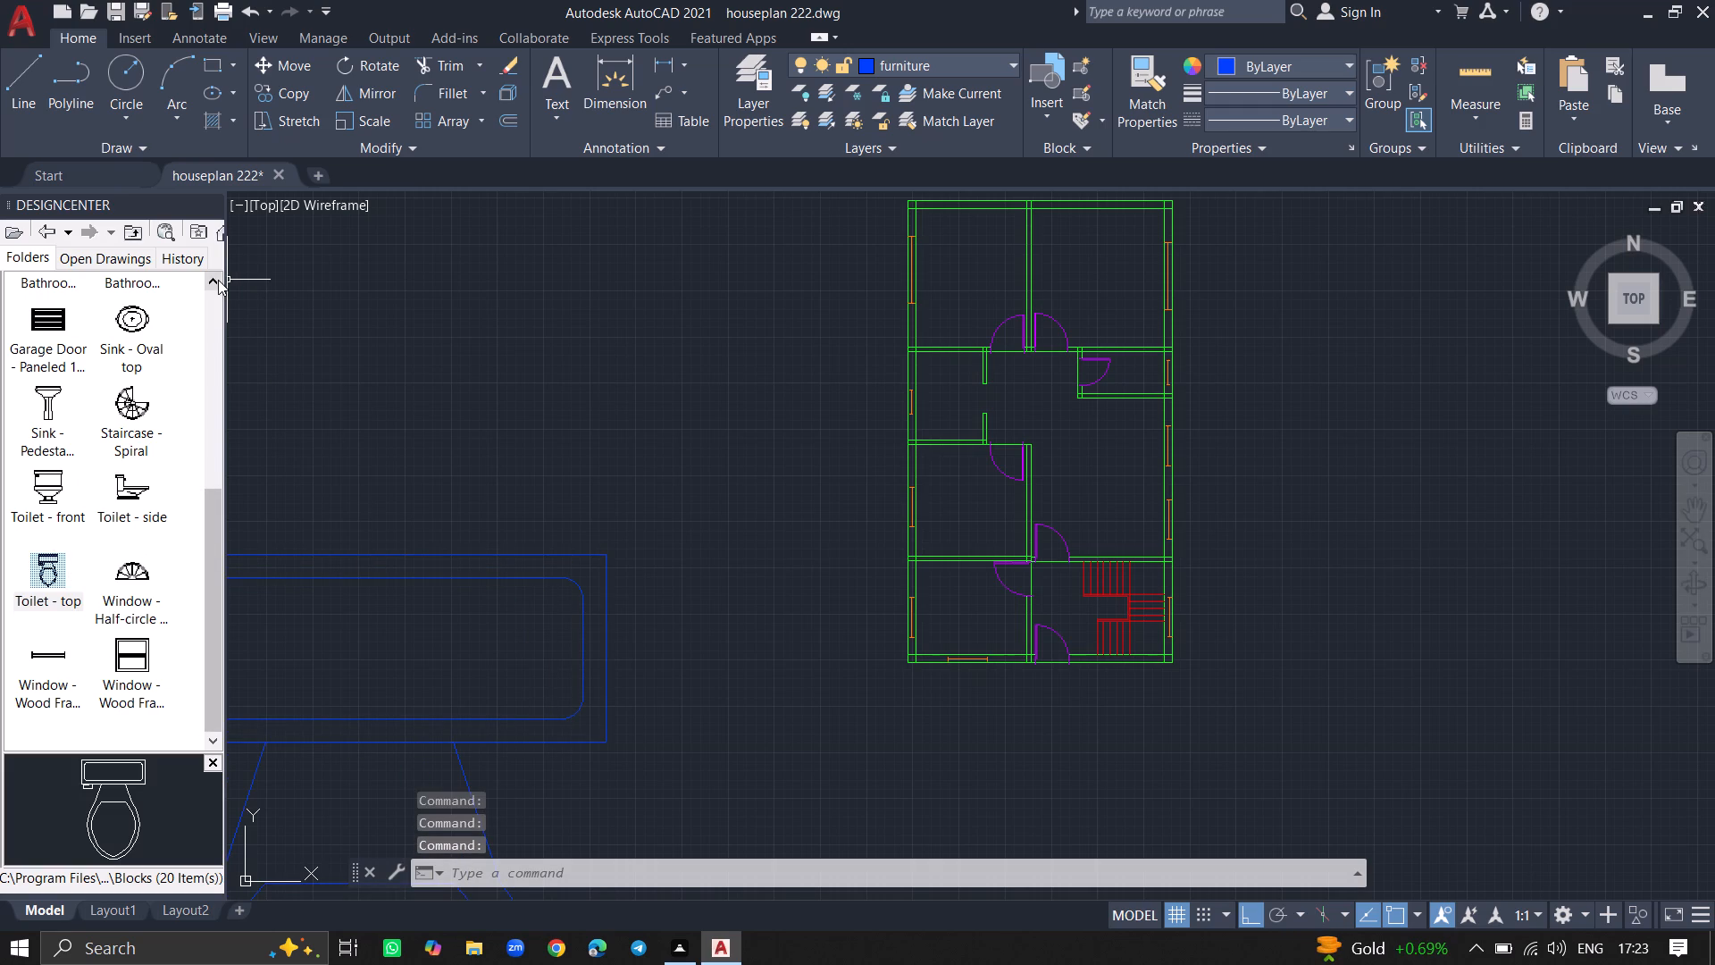
Open the Blocks of Home - Space Planner.dwg in DesignCenter and insert the Bed - Queen block into the drawing.
click(47, 234)
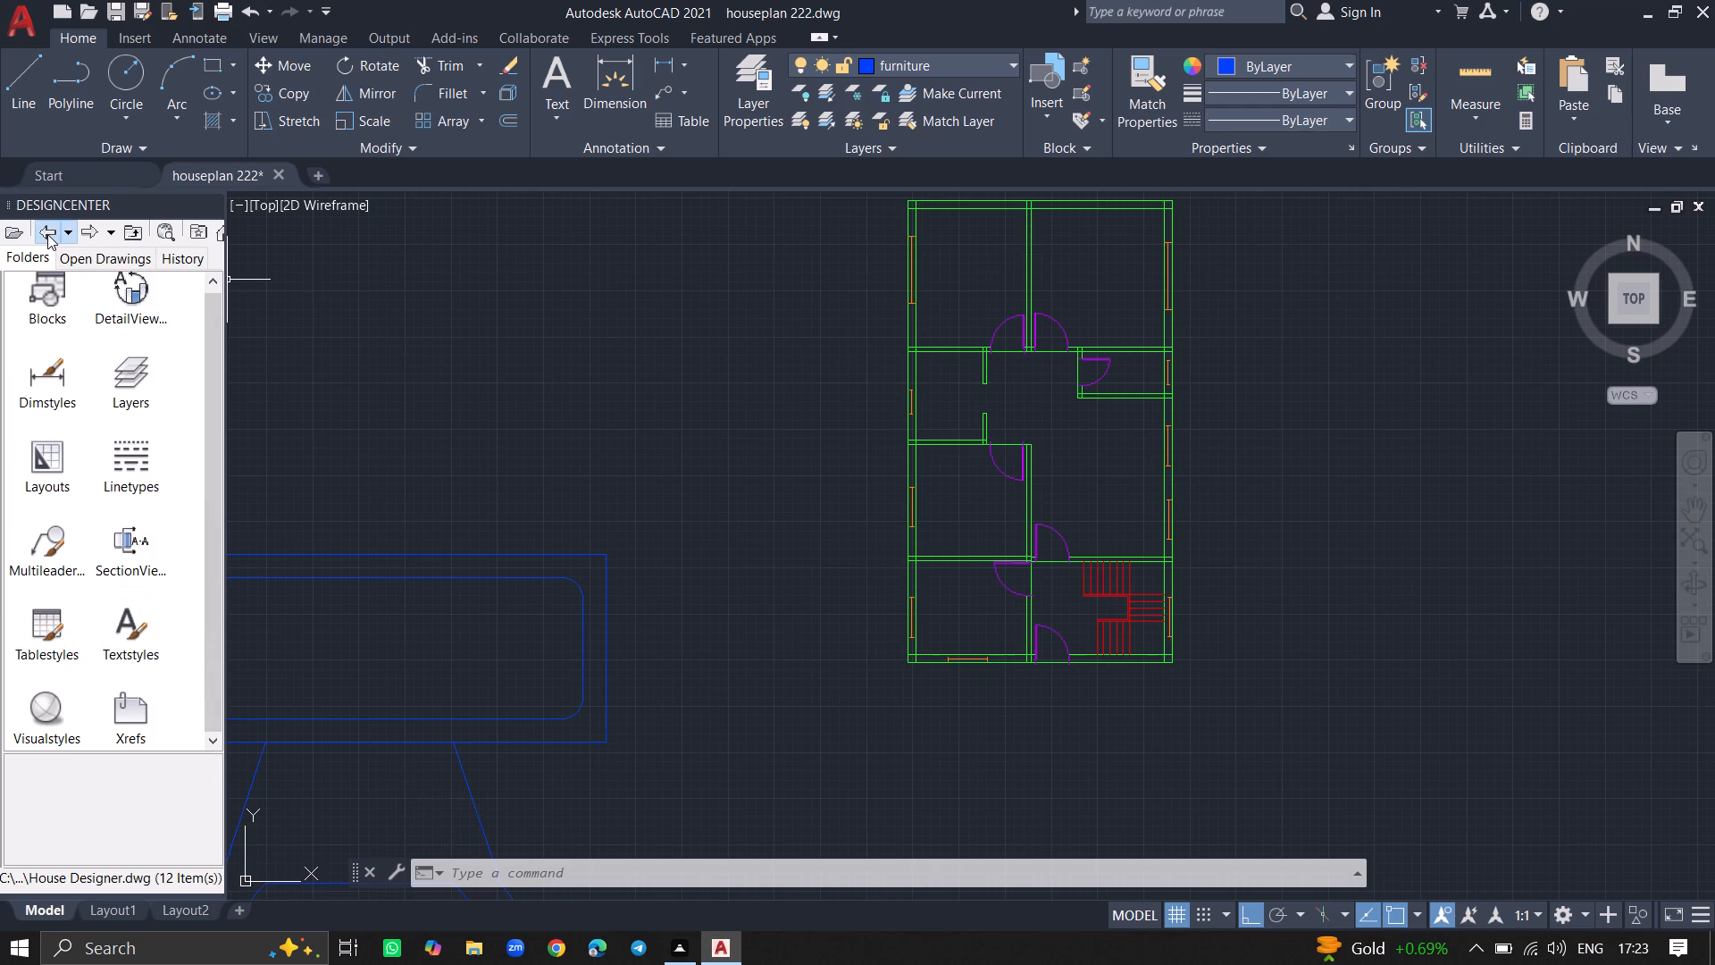
click(47, 234)
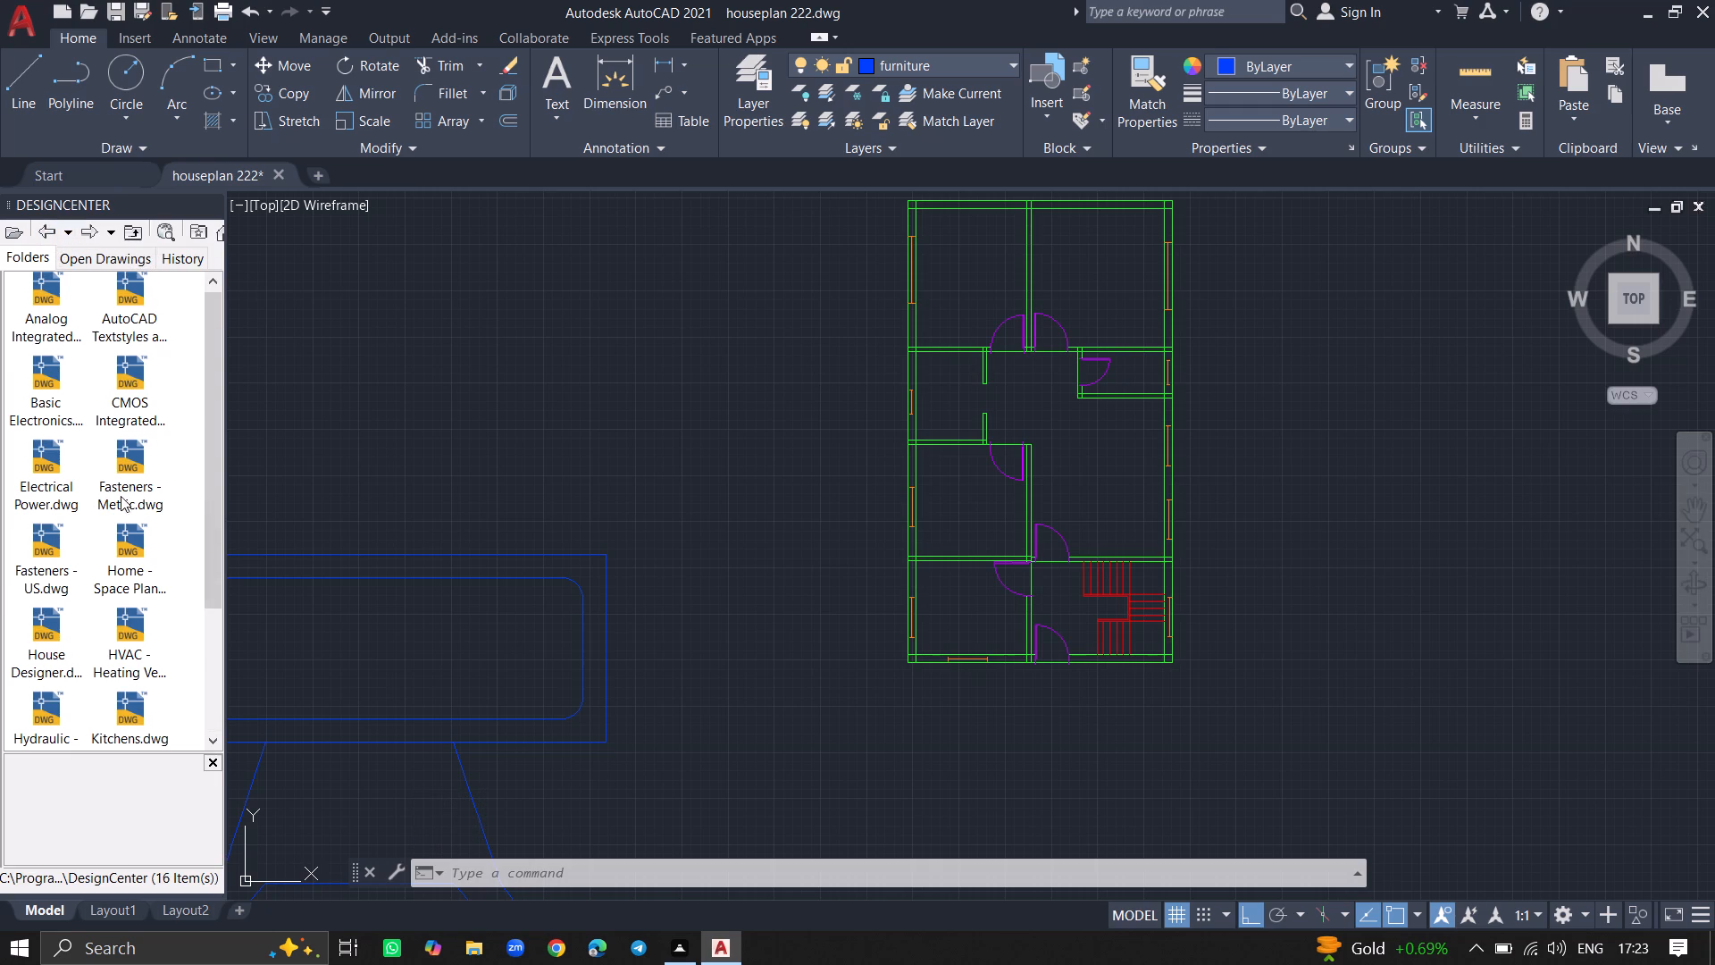
double_click(155, 547)
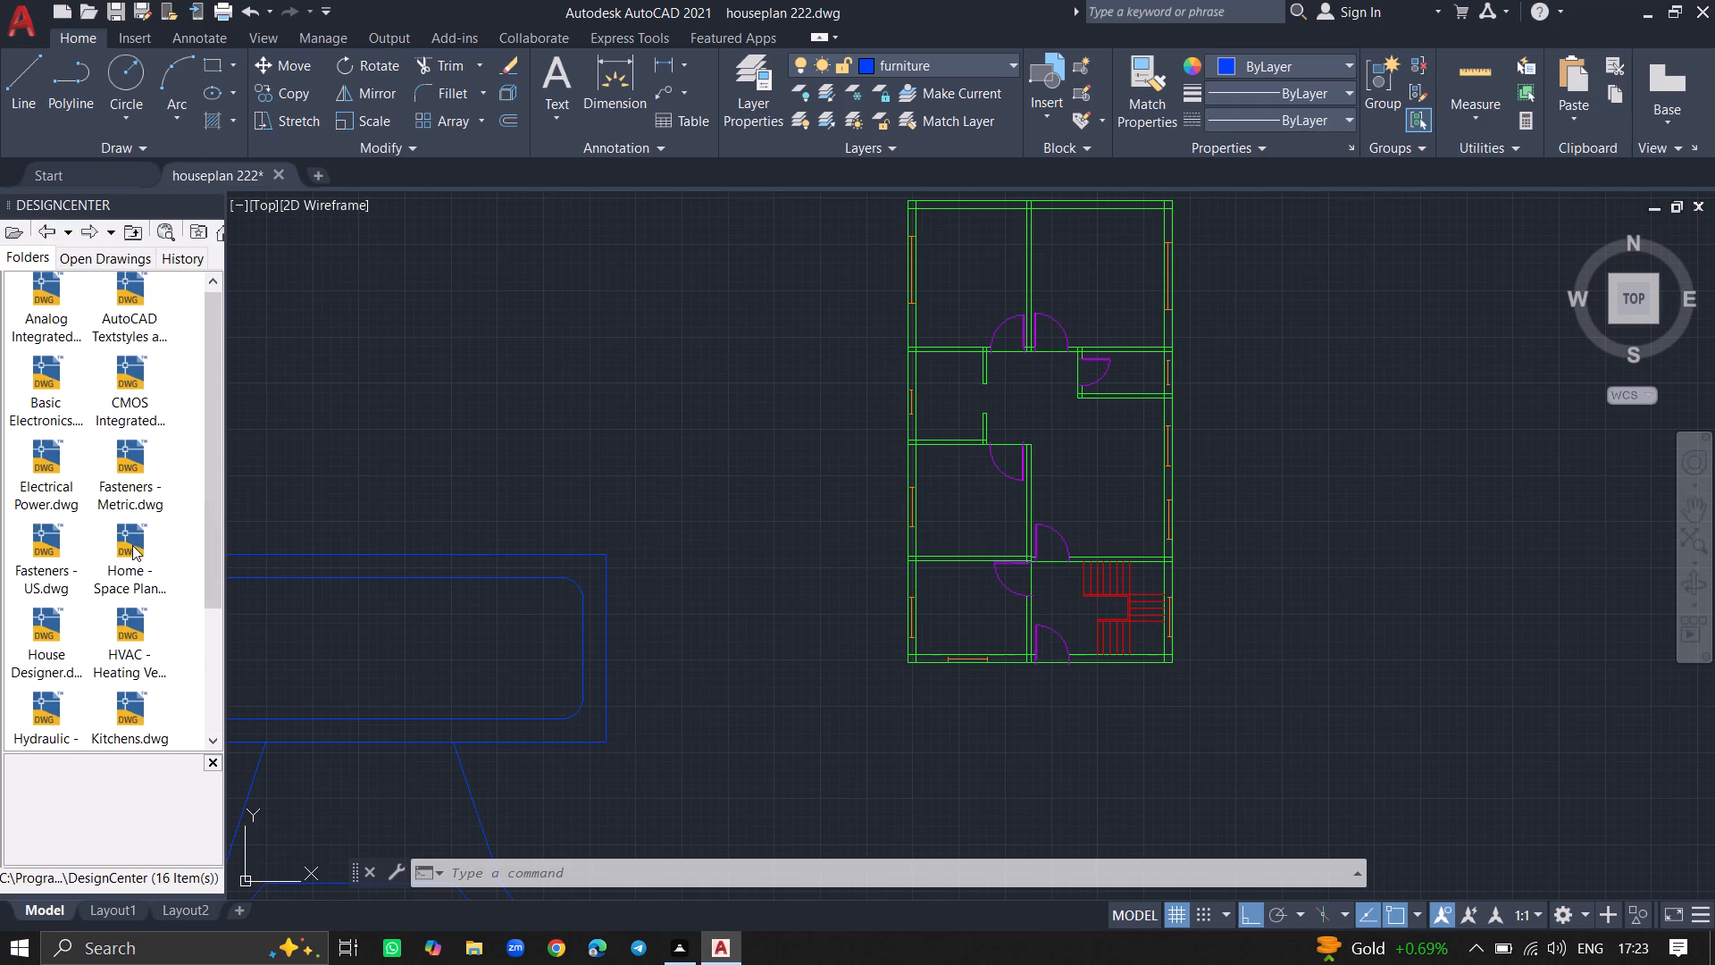
double_click(132, 545)
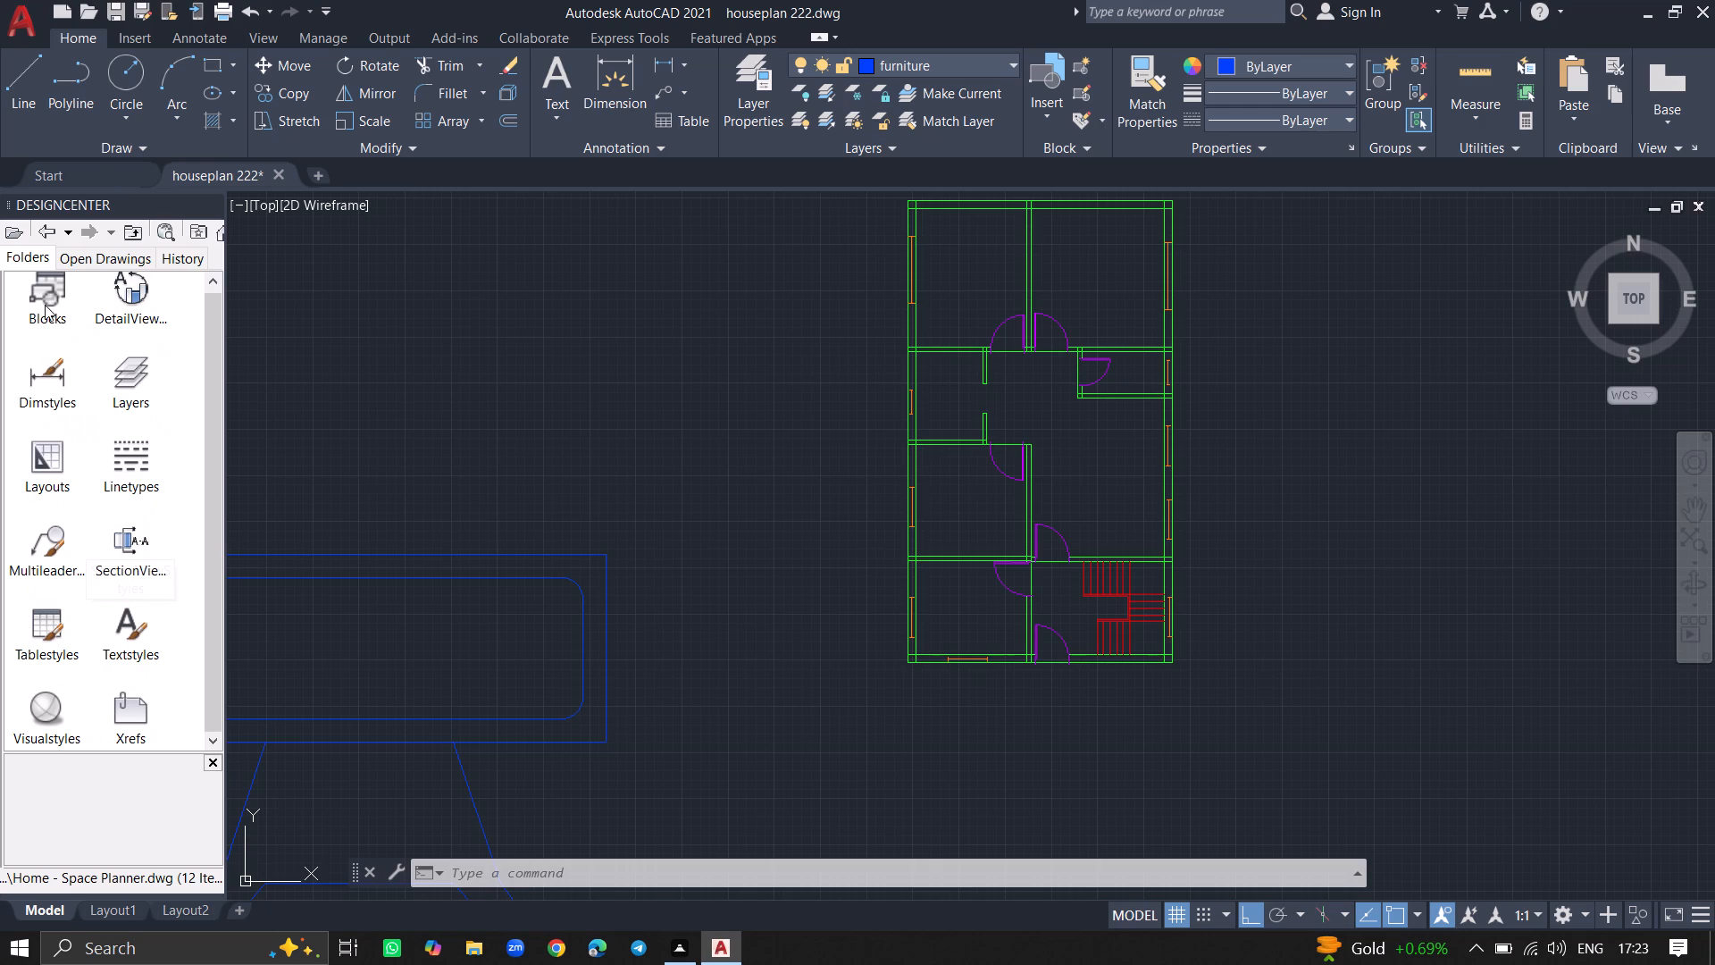
double_click(46, 305)
click(46, 305)
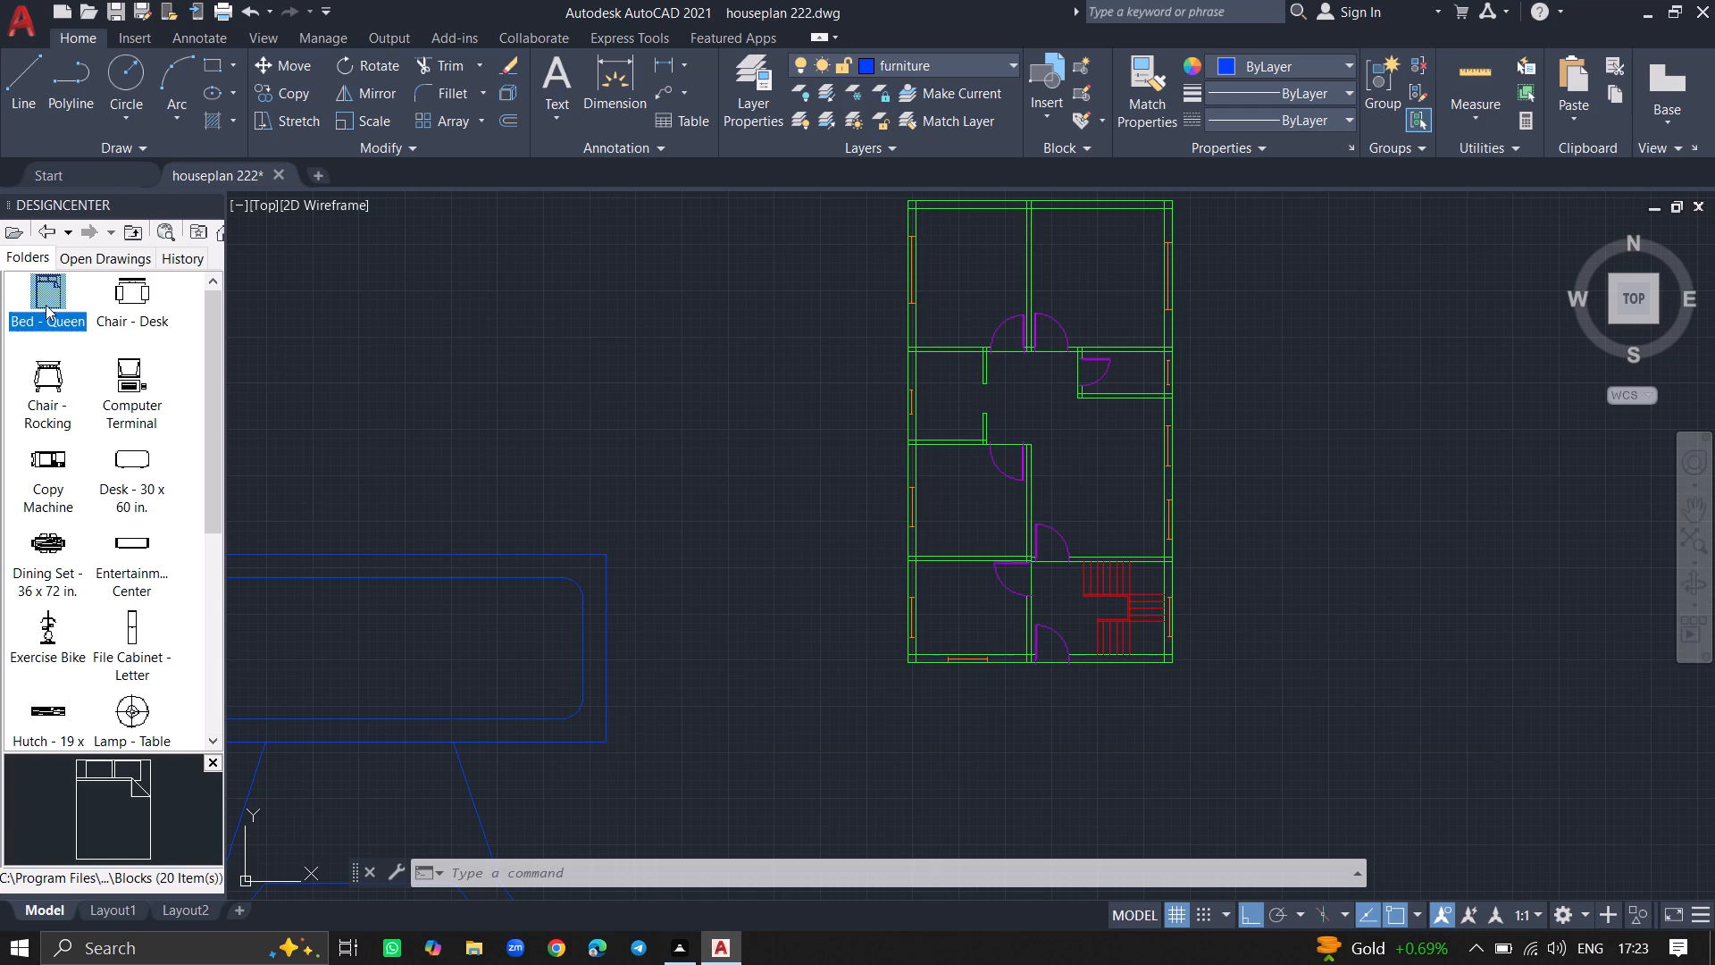
drag(46, 305, 277, 304)
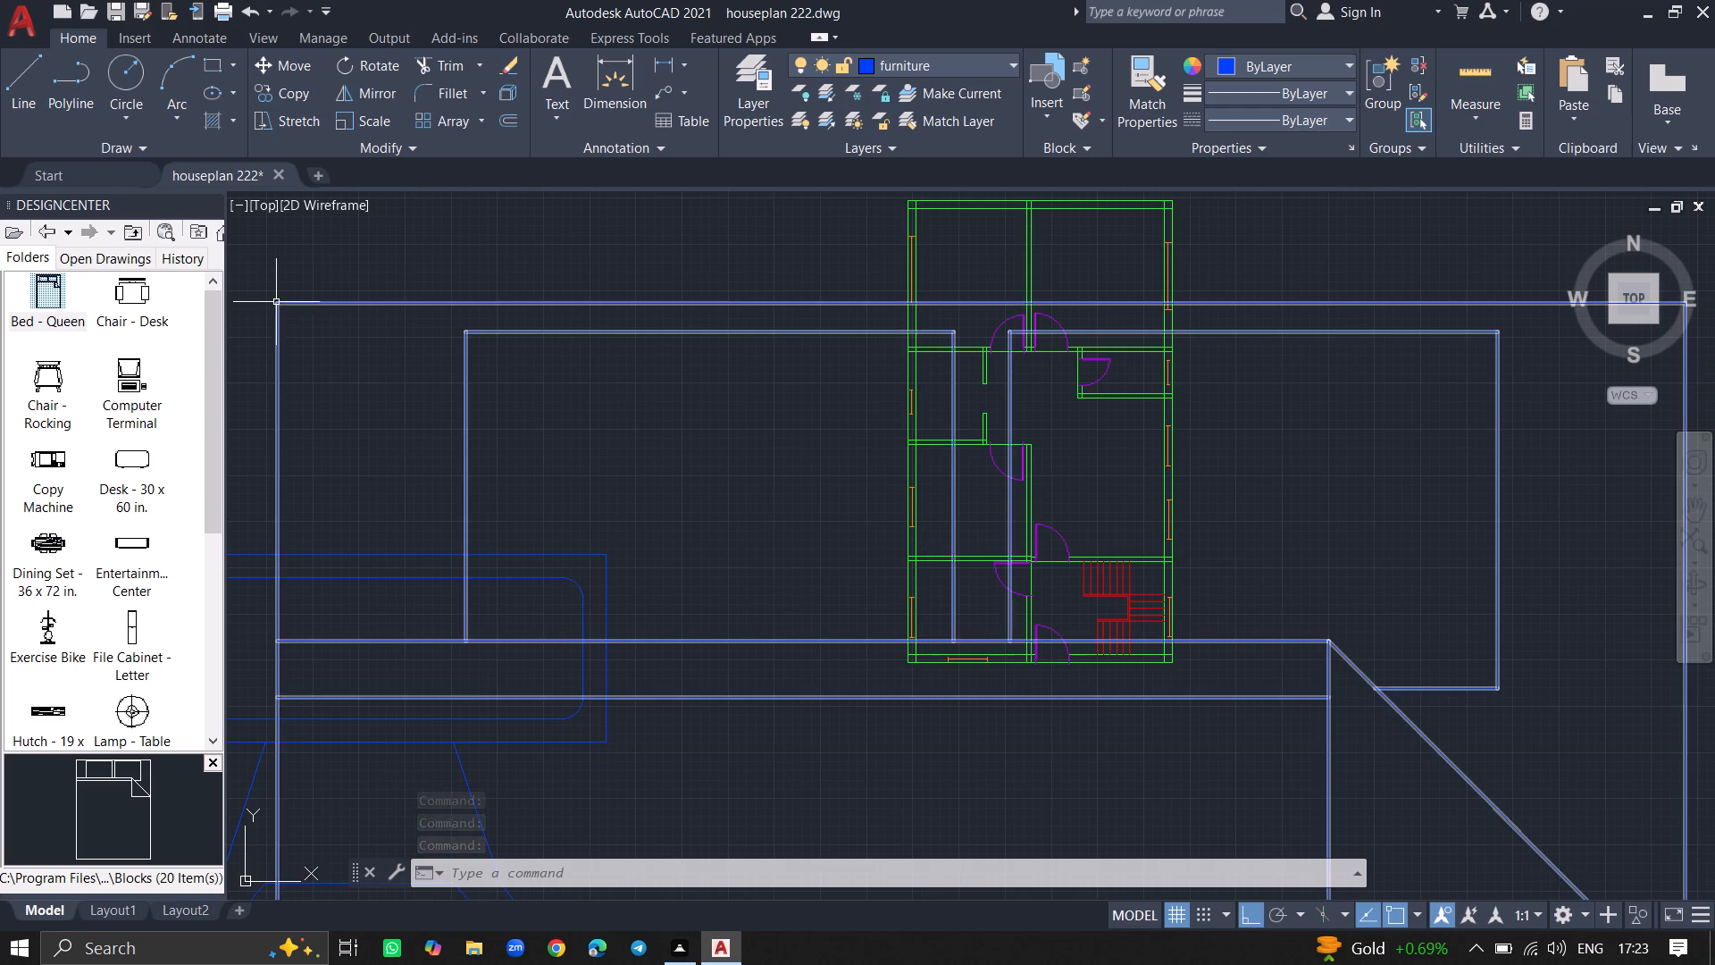
Insert the Dining Set - 36 x 72 in. block into the drawing and close DesignCenter.
click(38, 547)
drag(38, 547, 44, 547)
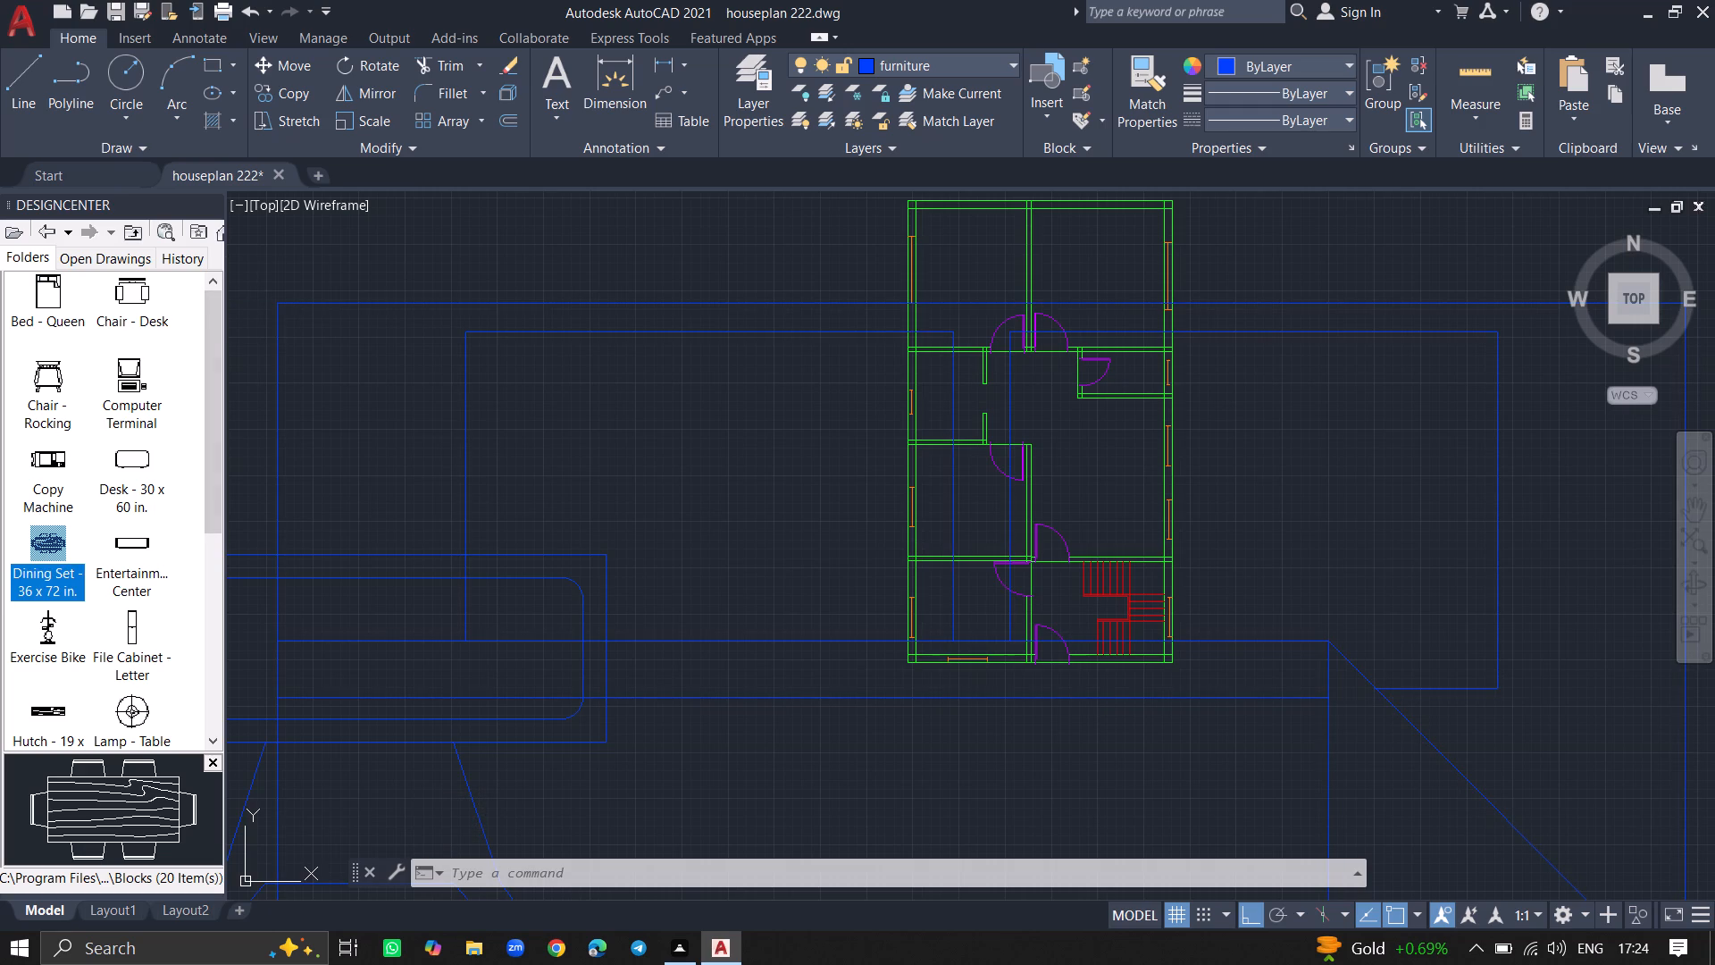
drag(44, 547, 281, 464)
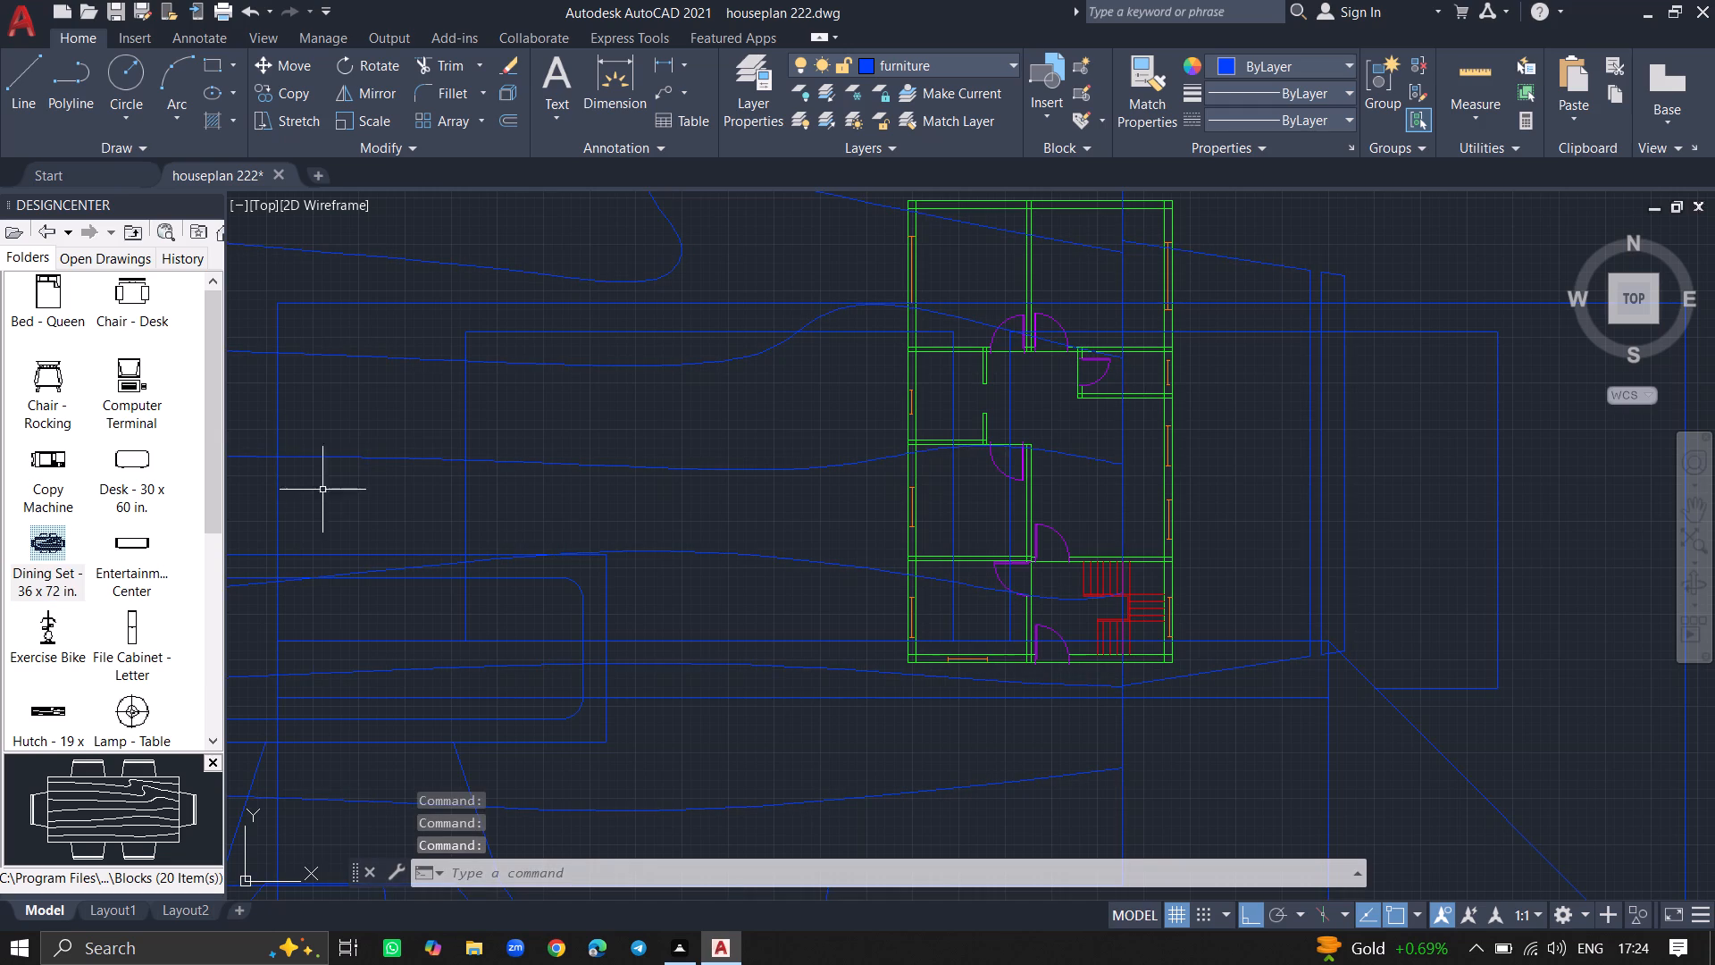
click(211, 198)
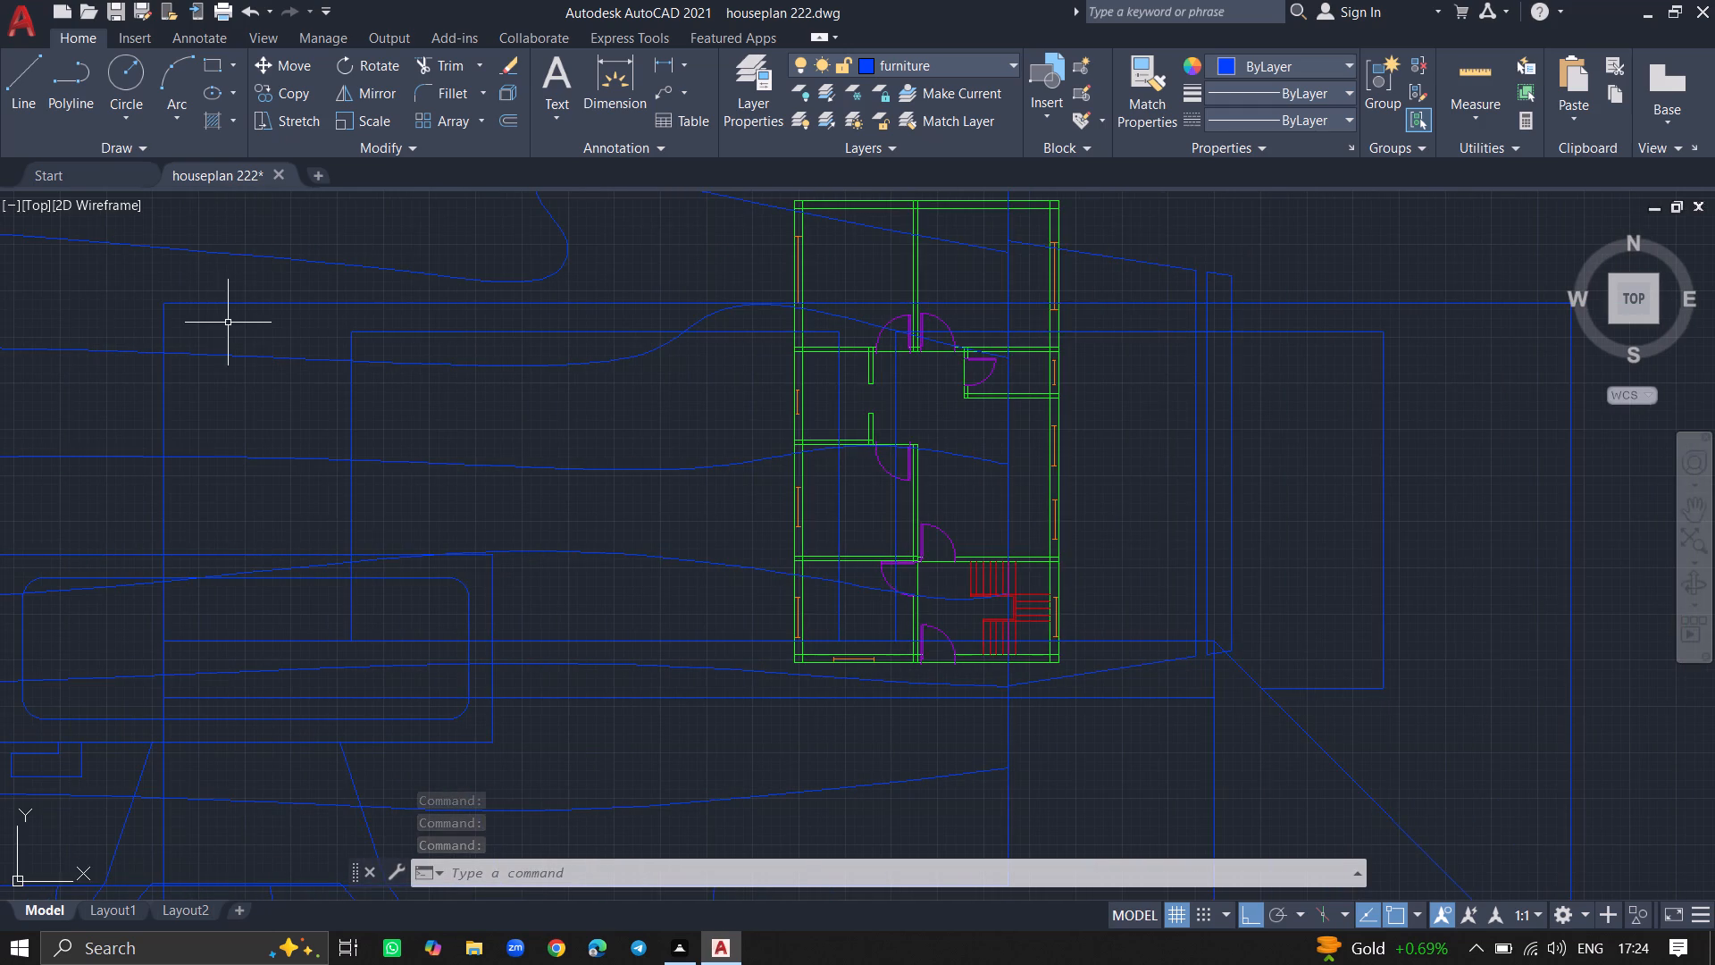
Move the oversized queen bed block horizontally into the empty space east of the house plan.
ctrl+scroll(228, 323, down, 4)
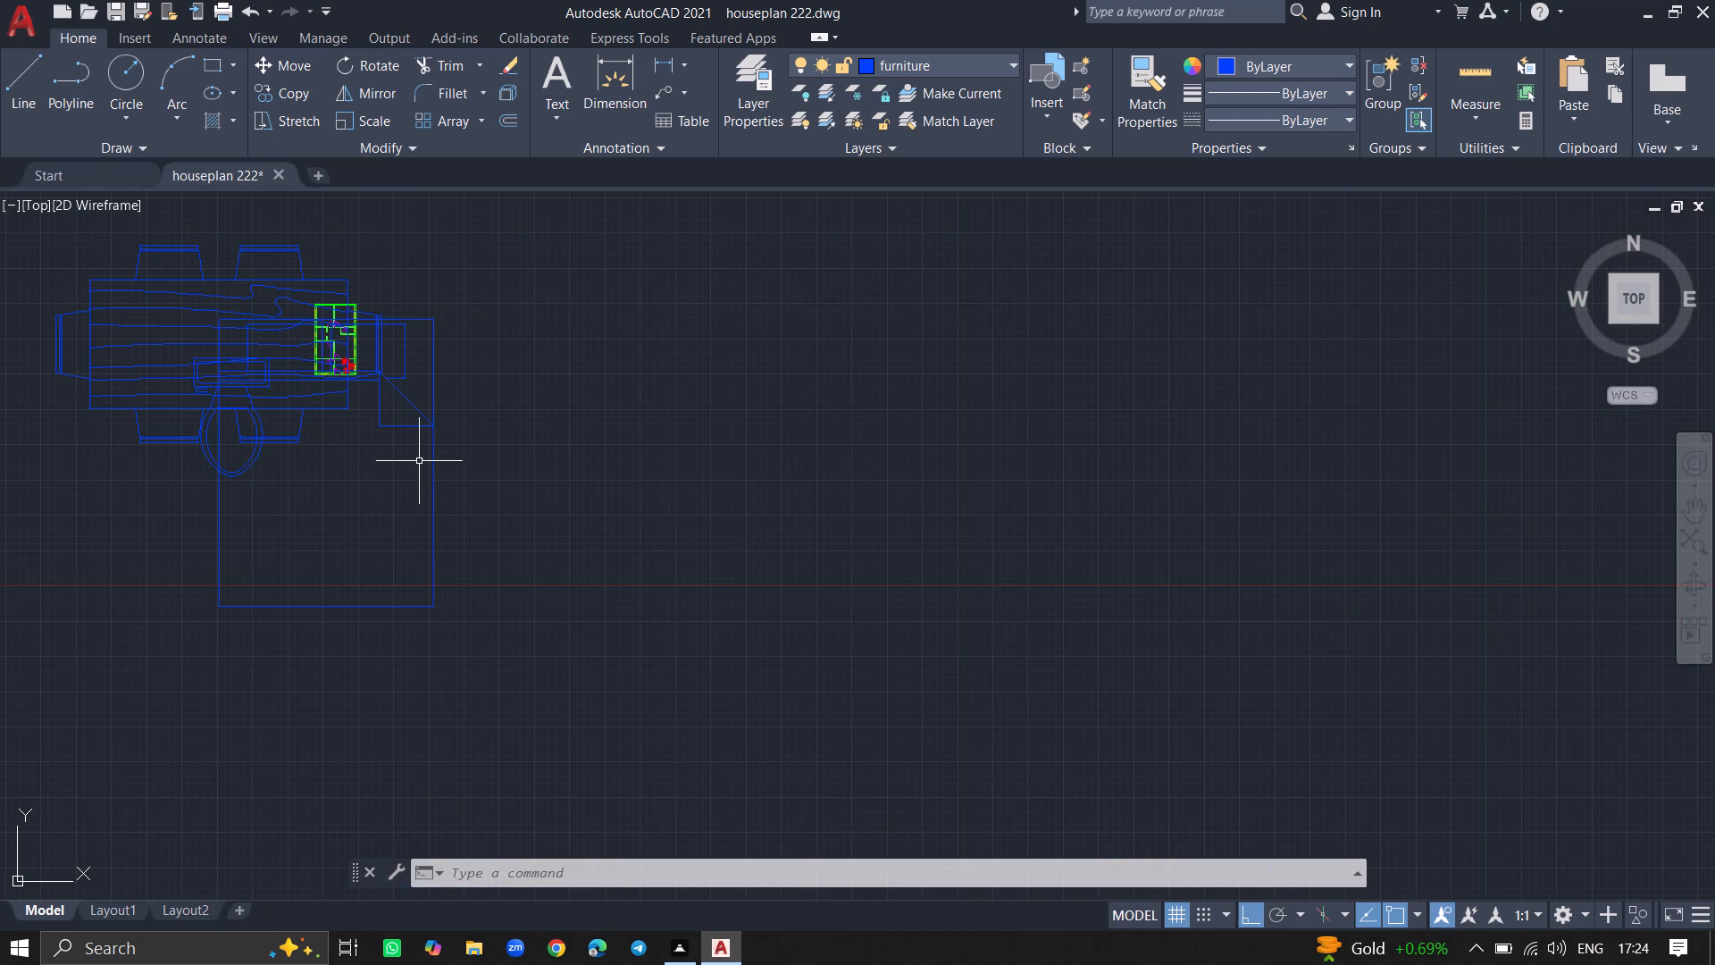
click(431, 458)
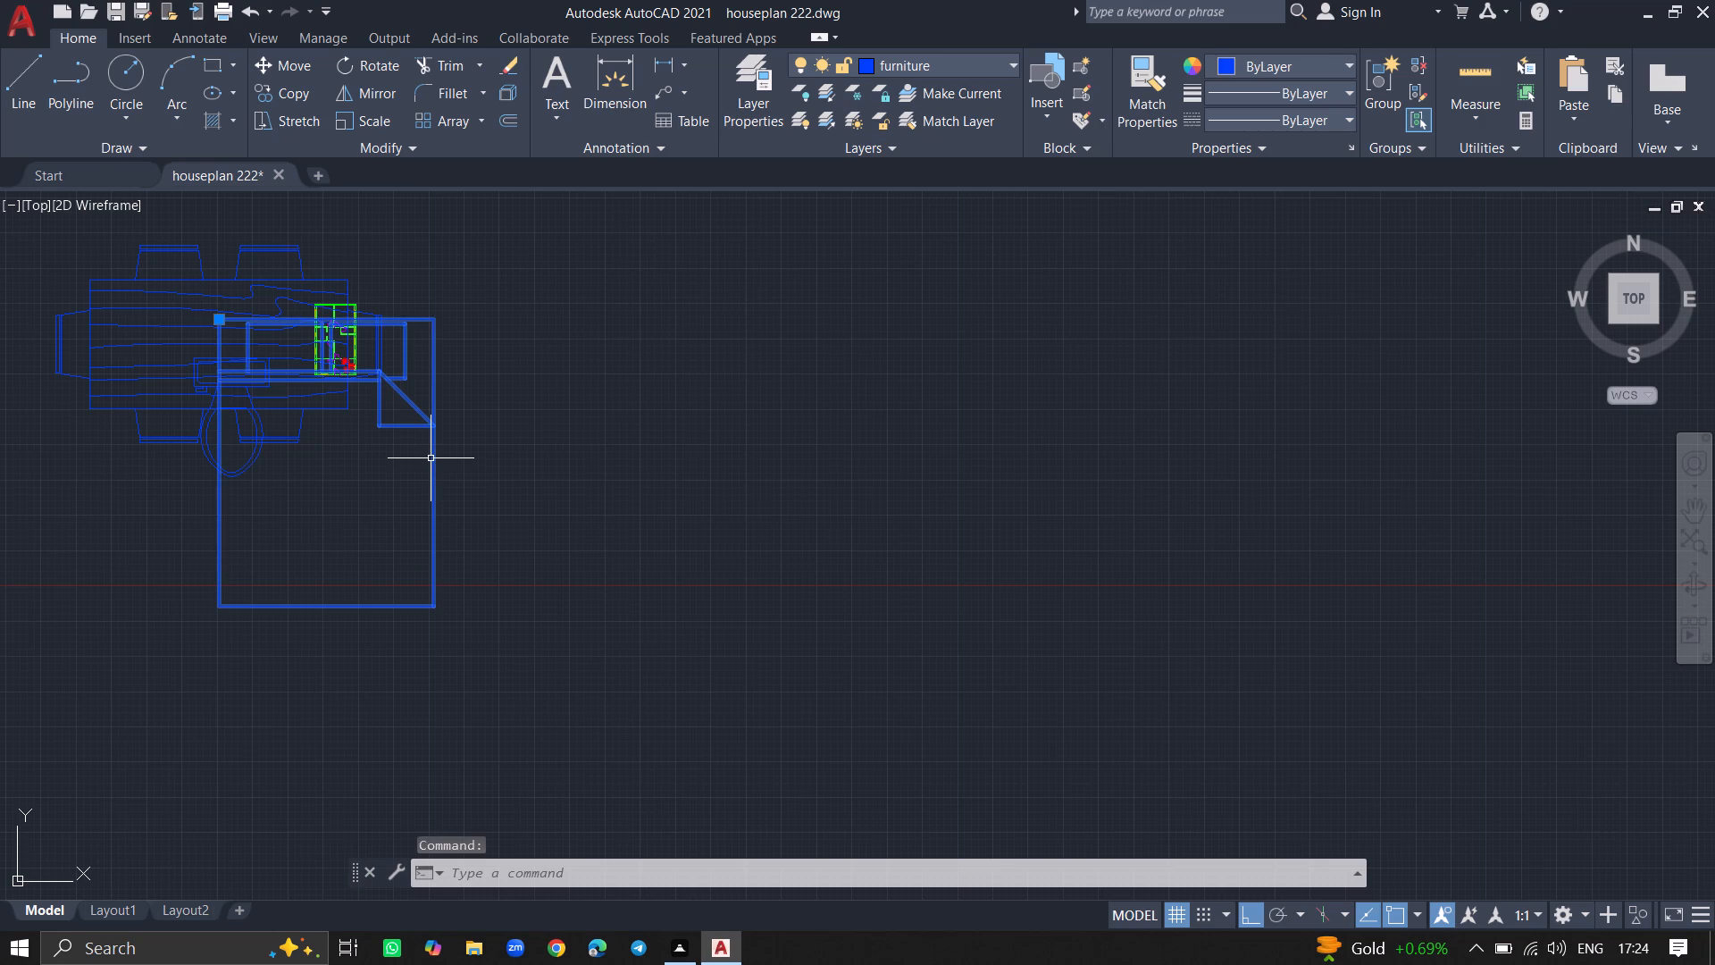
text(move)
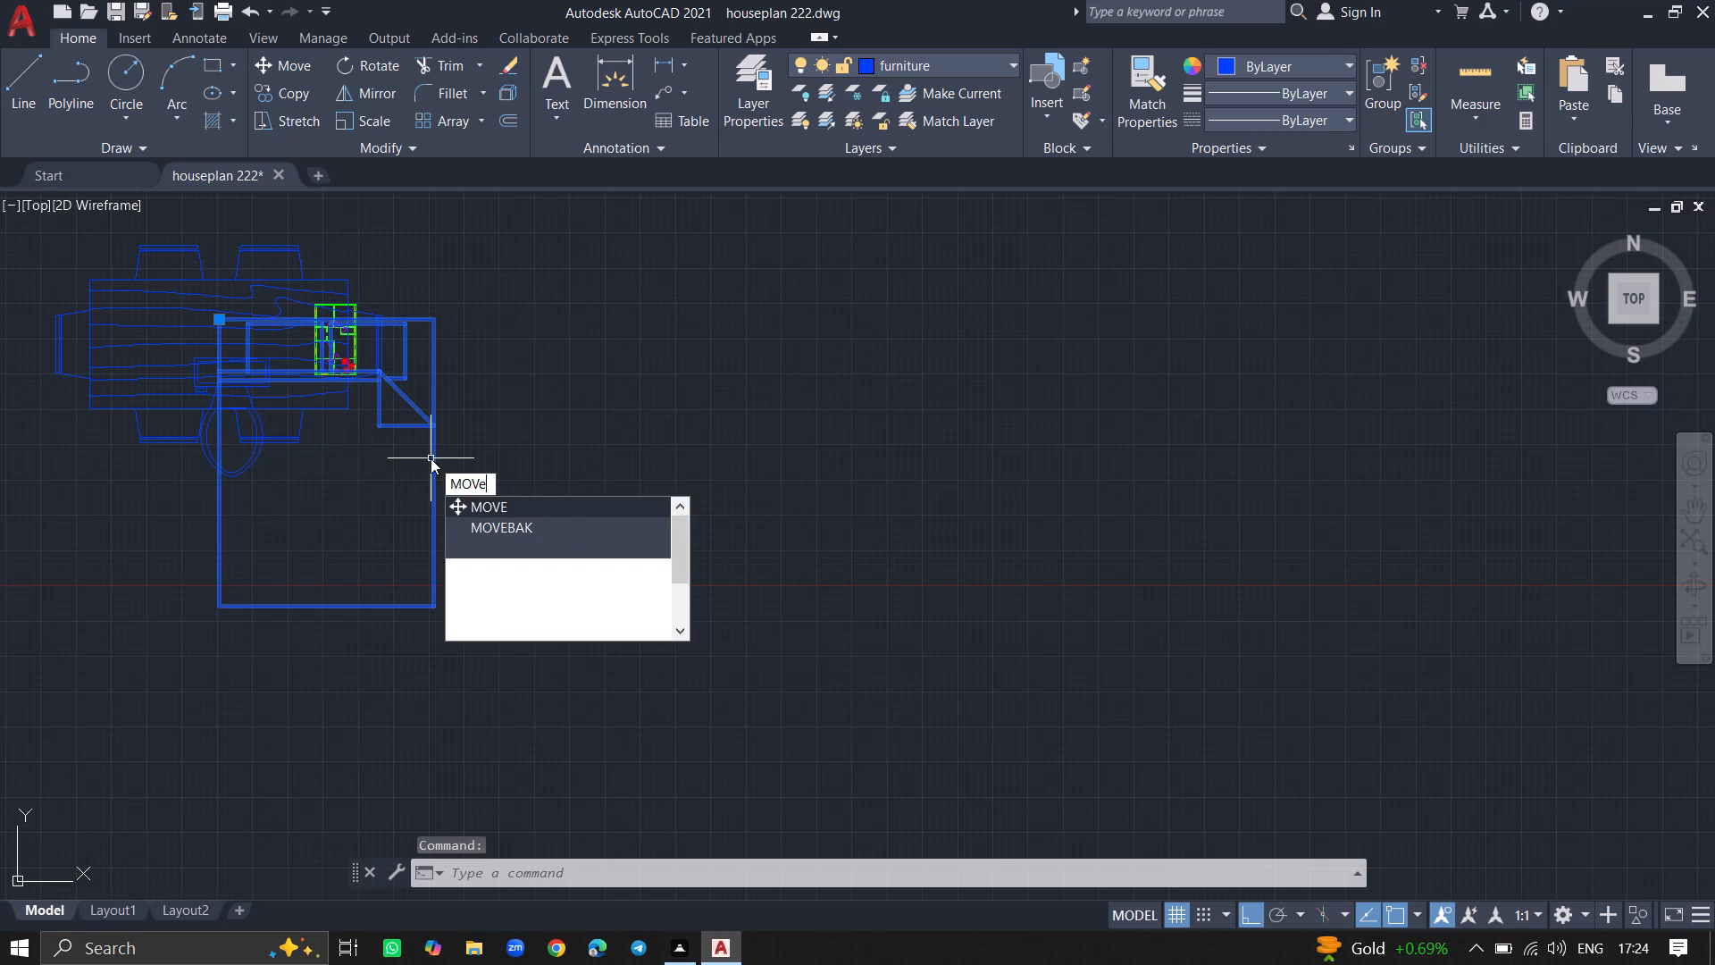
key(Return)
click(431, 458)
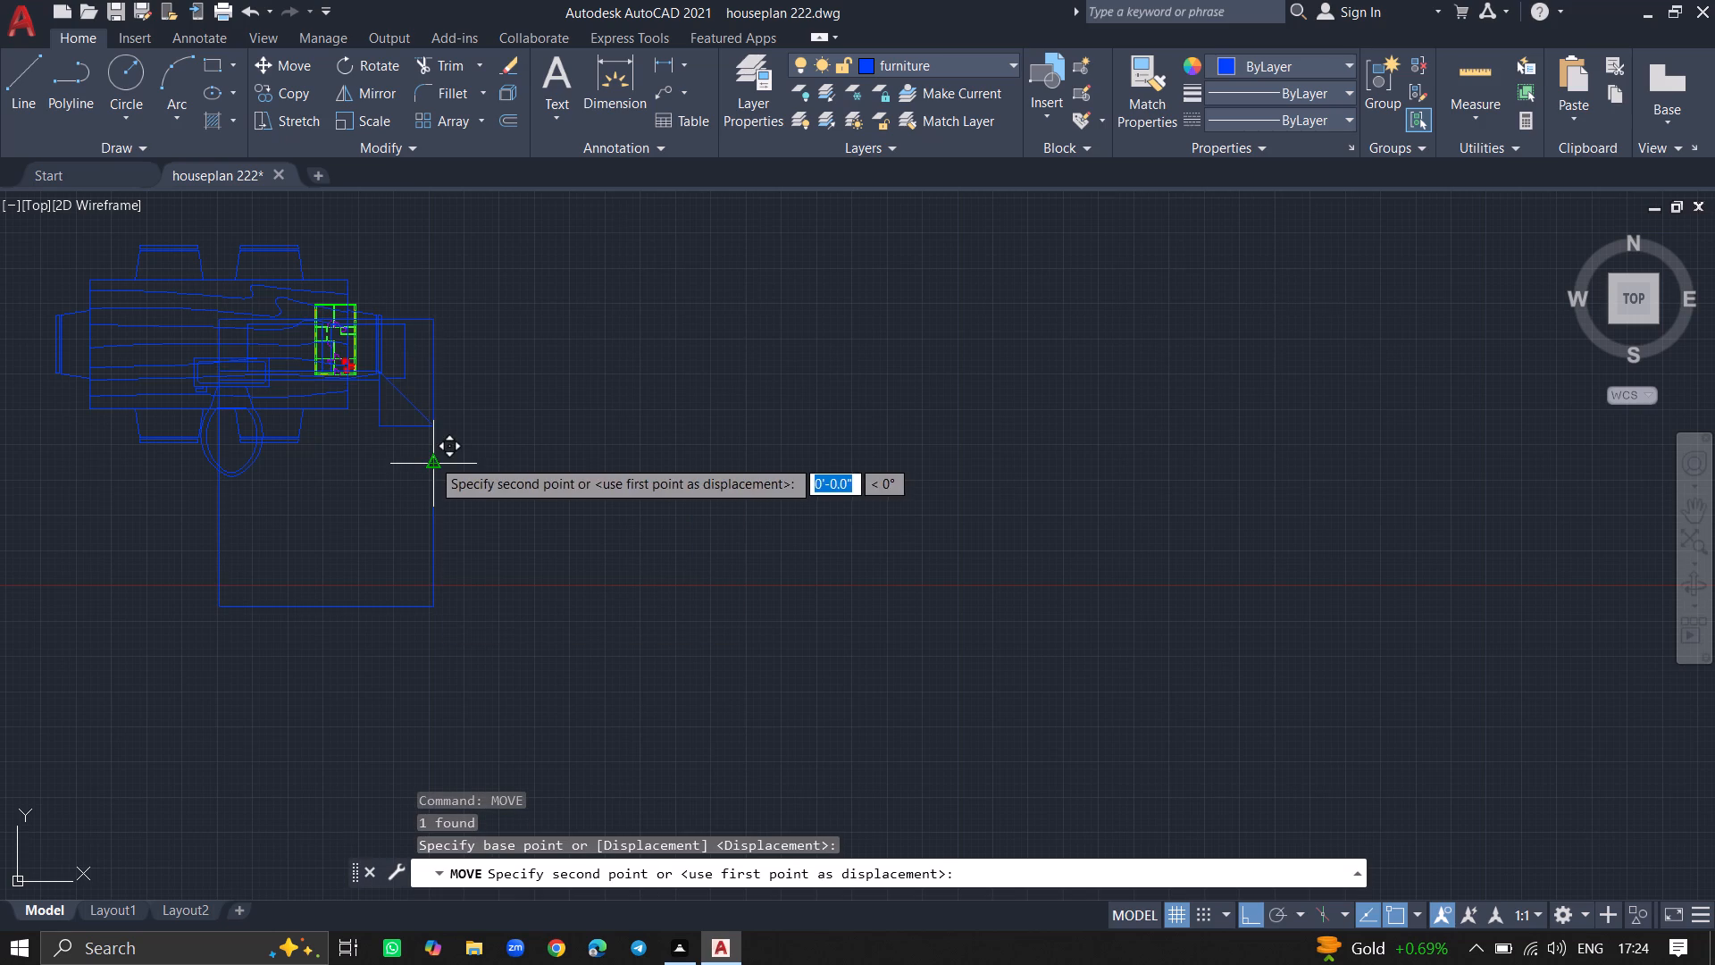
click(772, 483)
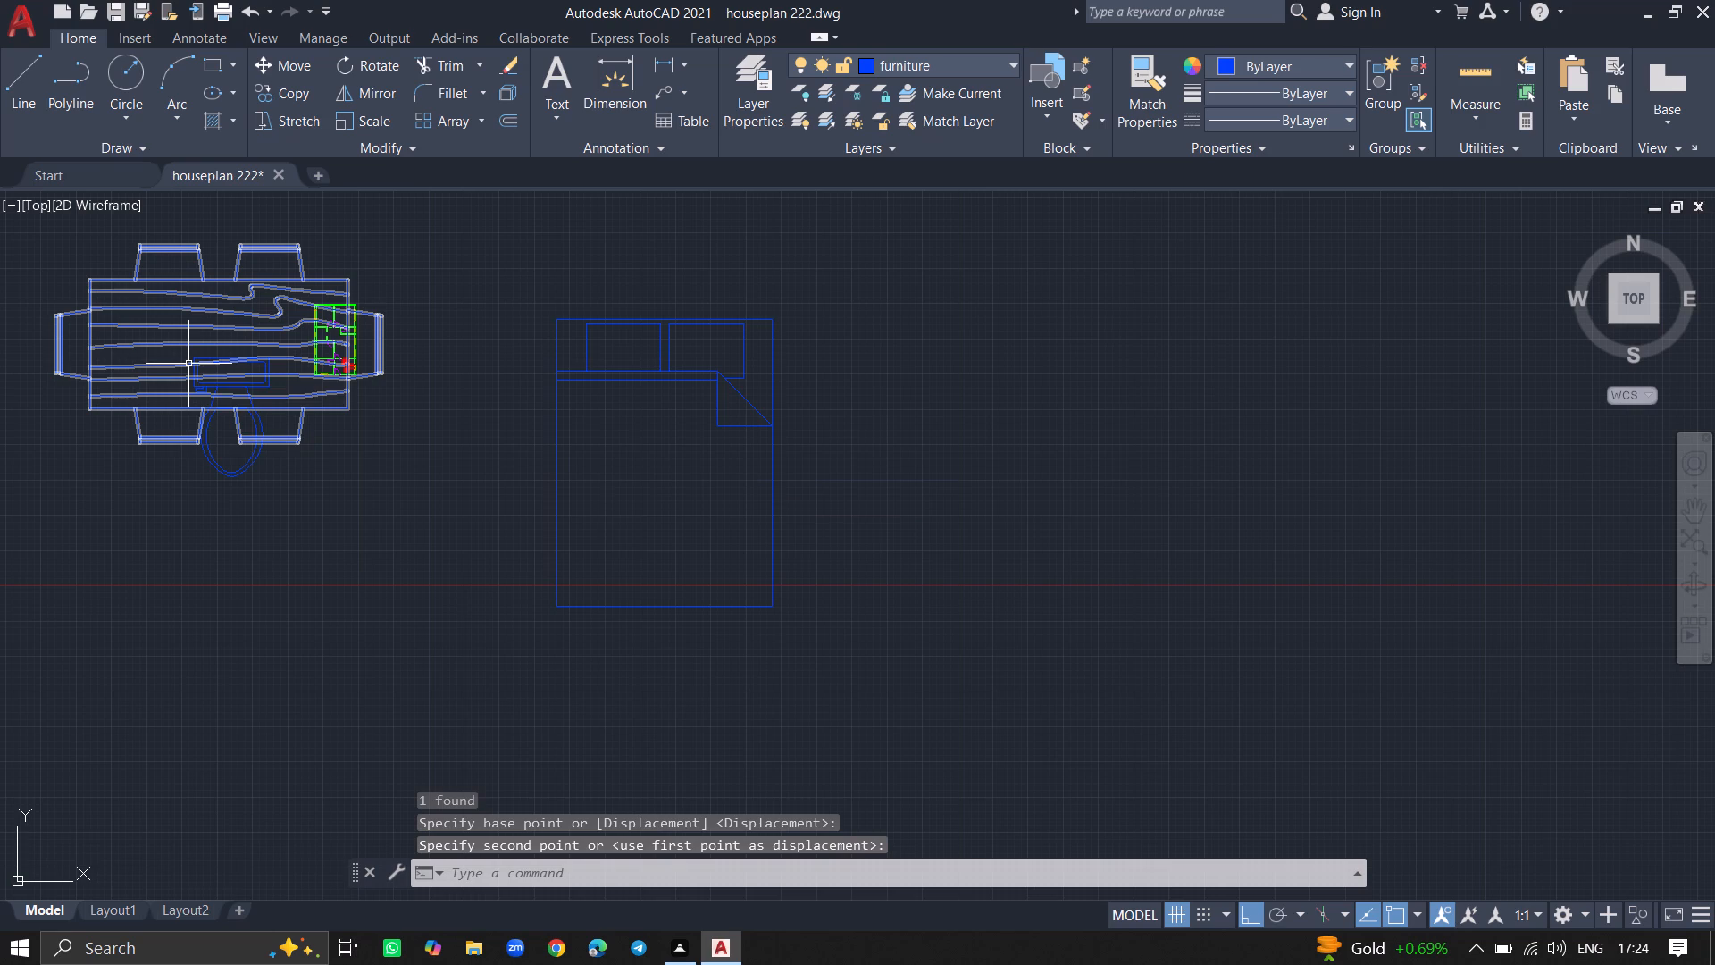
Move the dining set block straight down, clear of the house plan and the toilet block.
text(move)
key(Return)
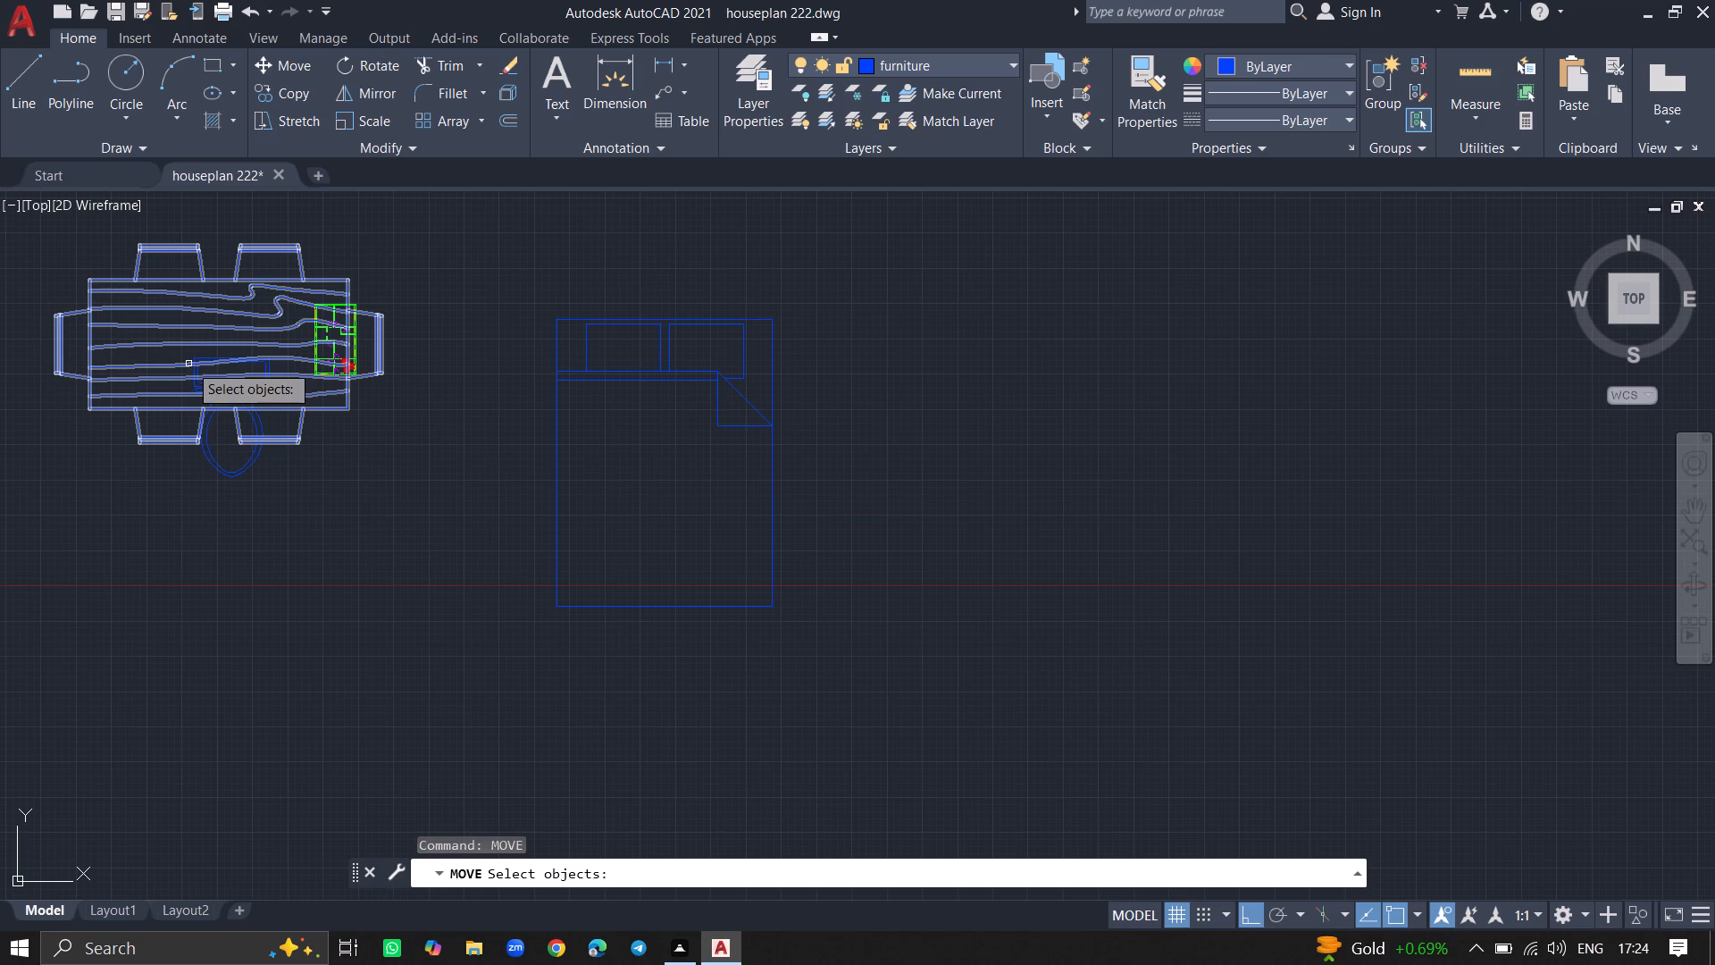
click(188, 364)
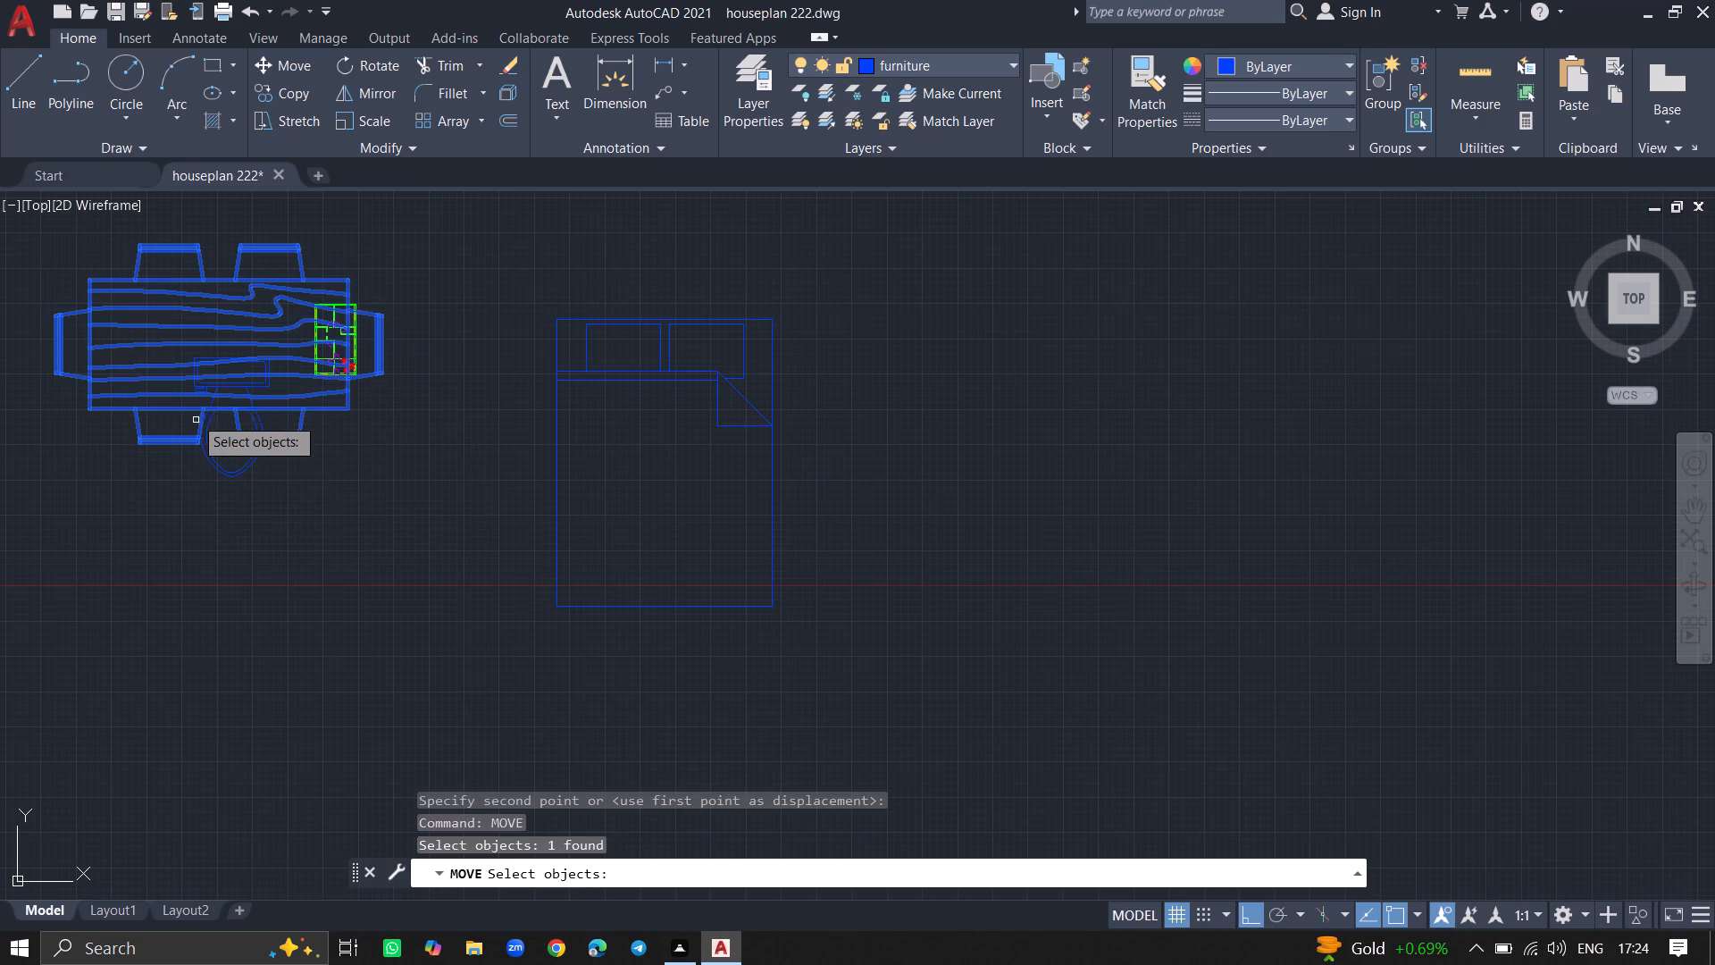
click(154, 357)
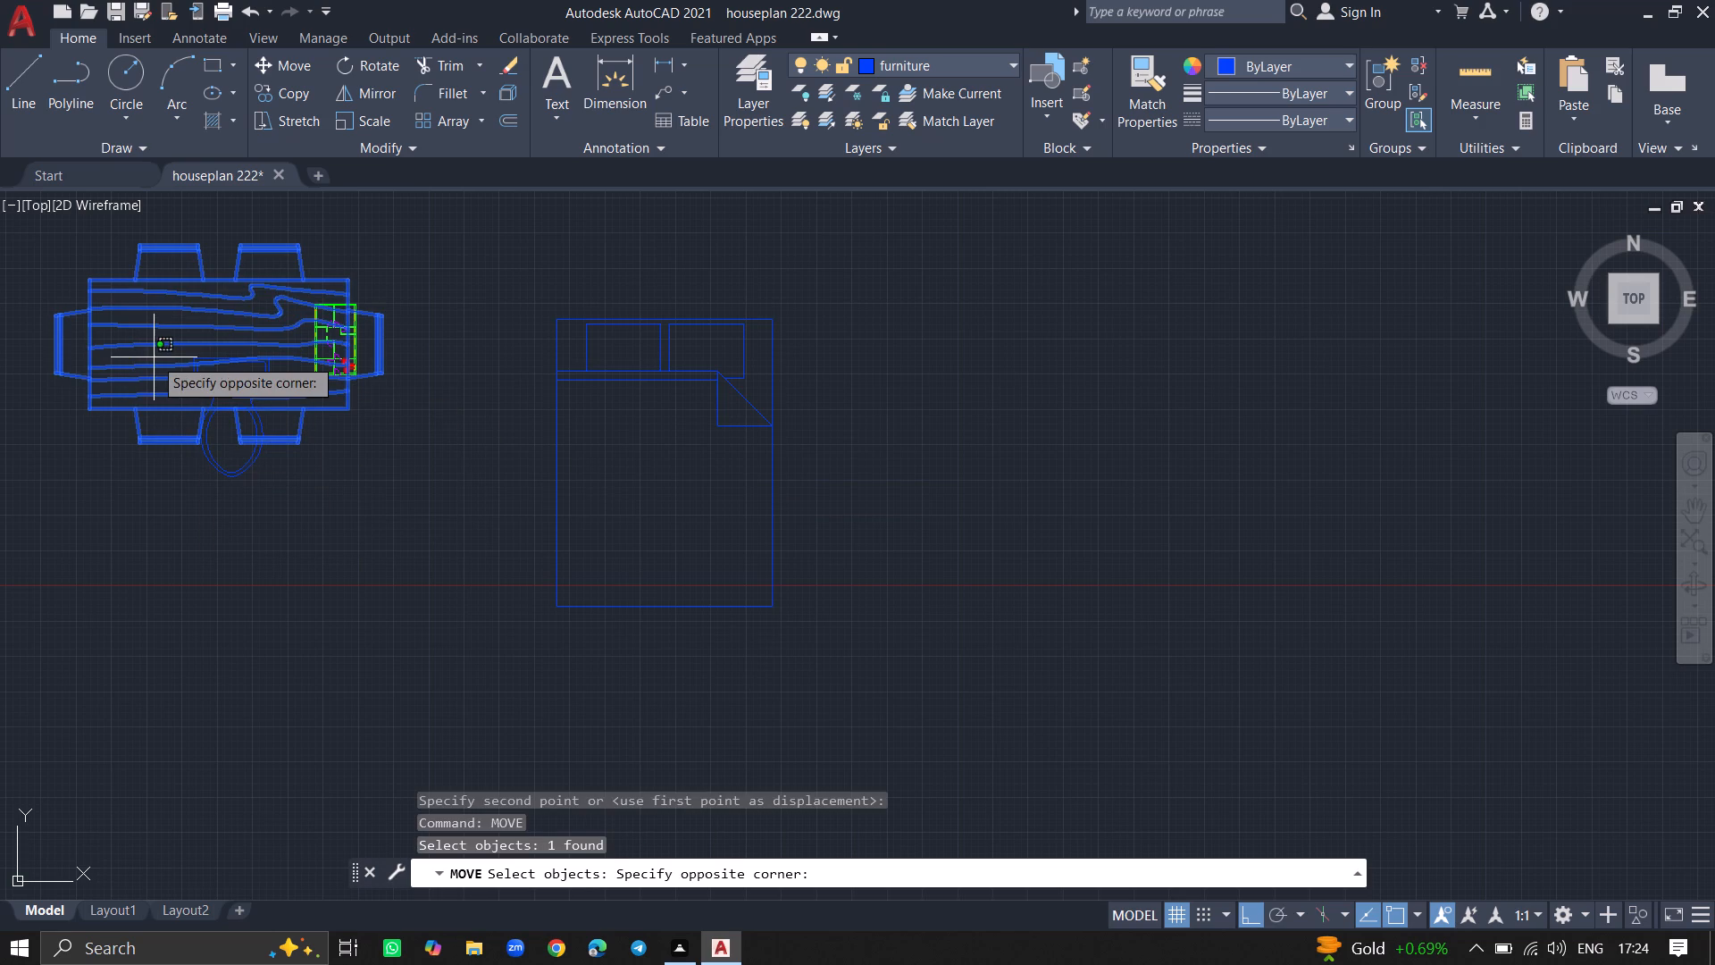
click(155, 459)
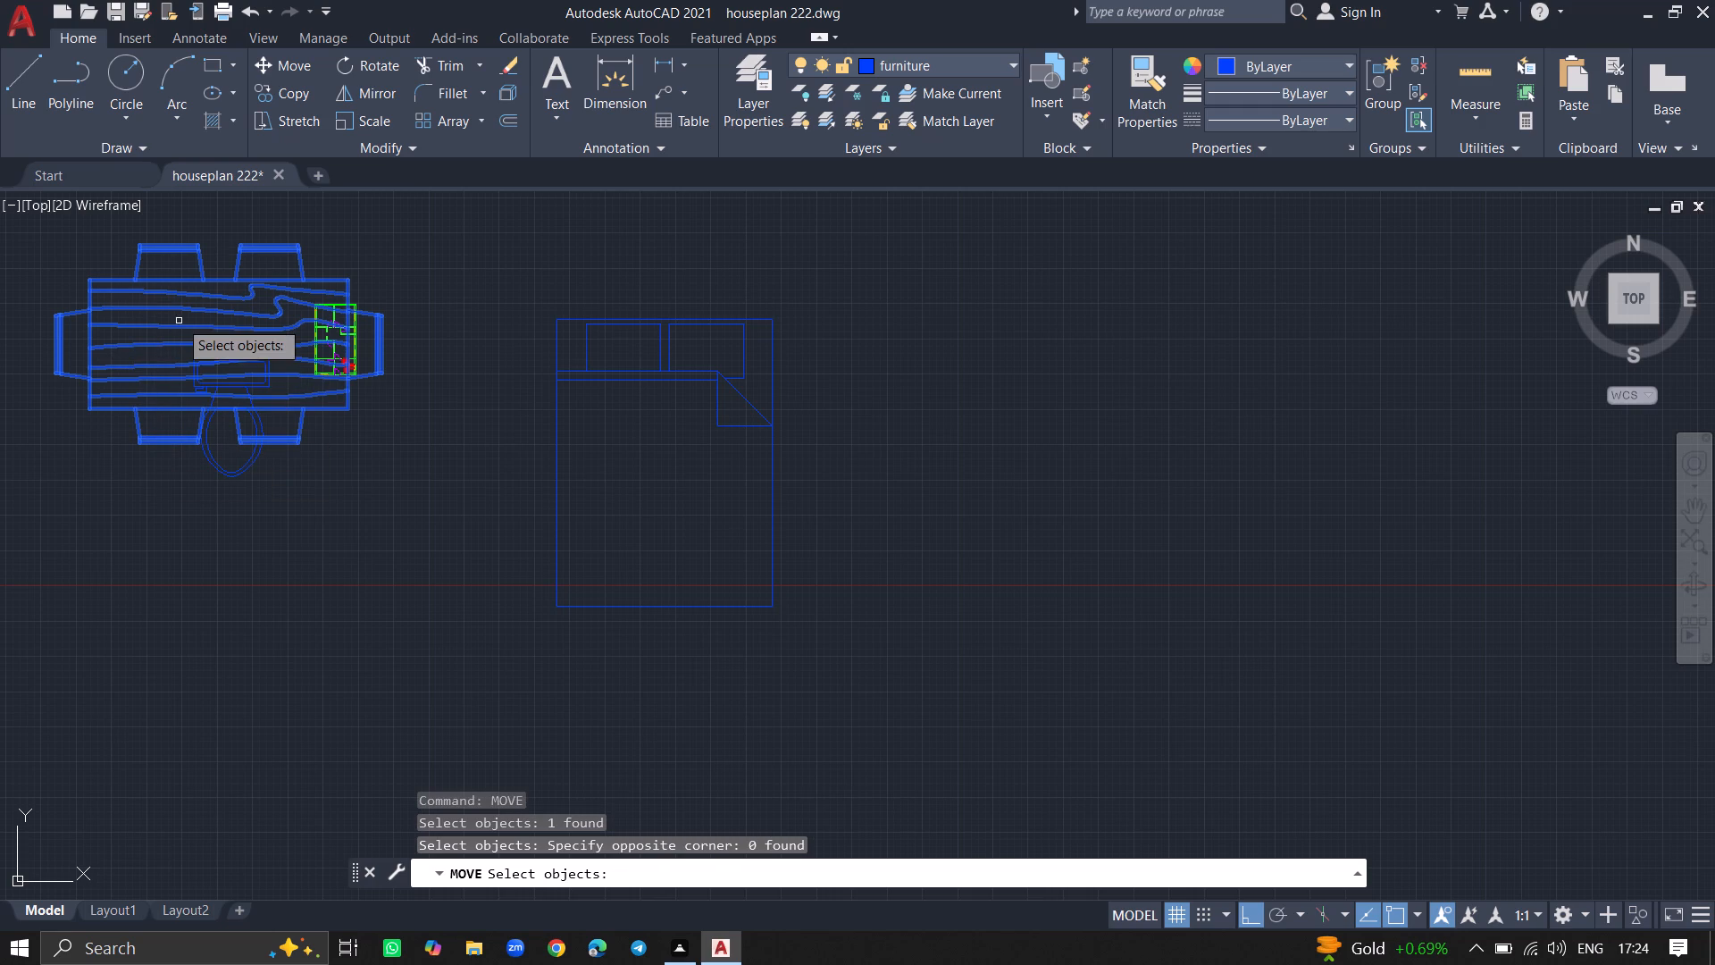
click(168, 290)
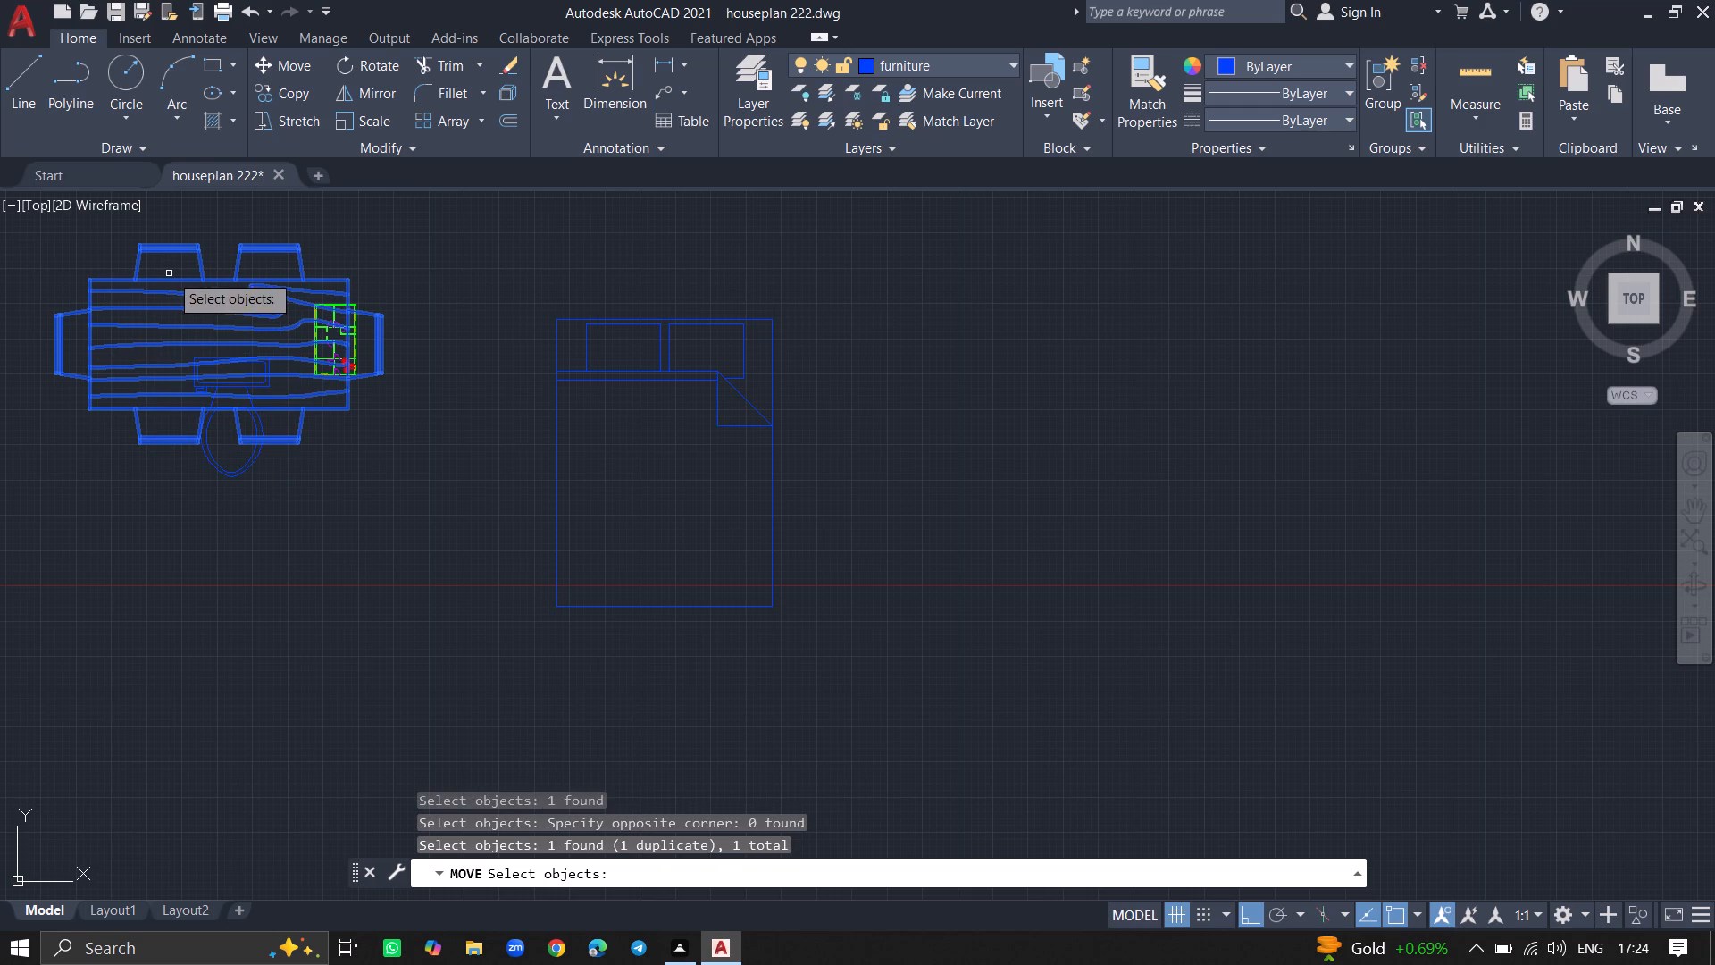
key(Return)
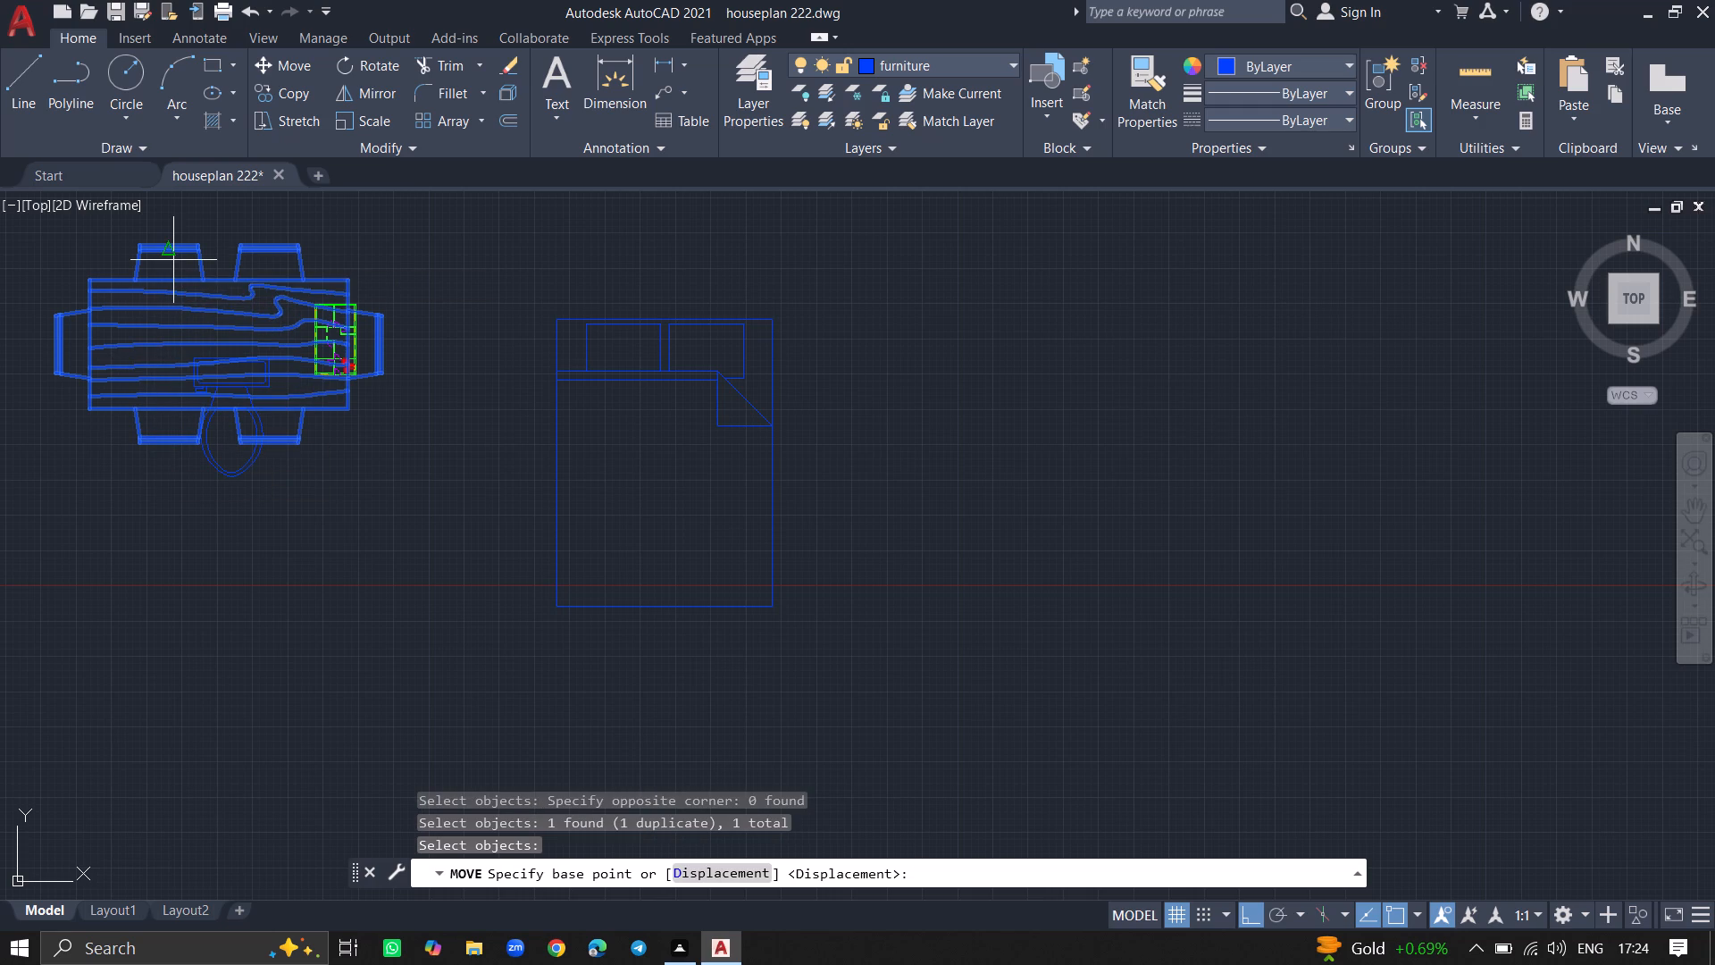
click(173, 260)
click(173, 260)
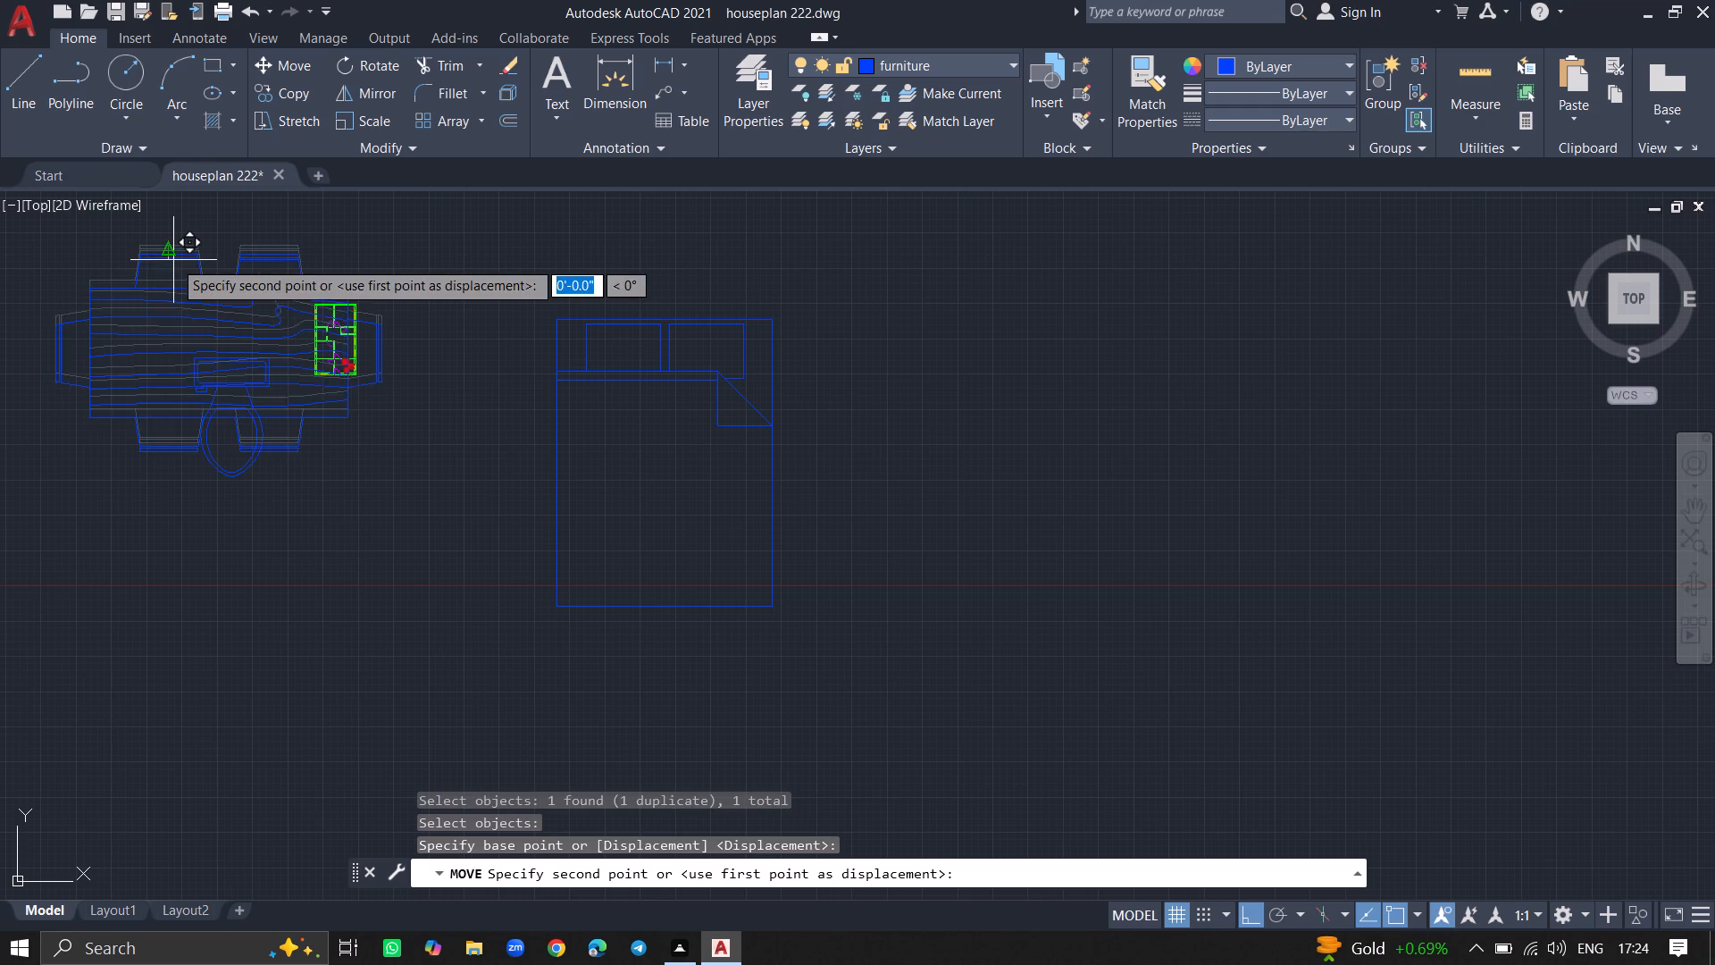
click(168, 550)
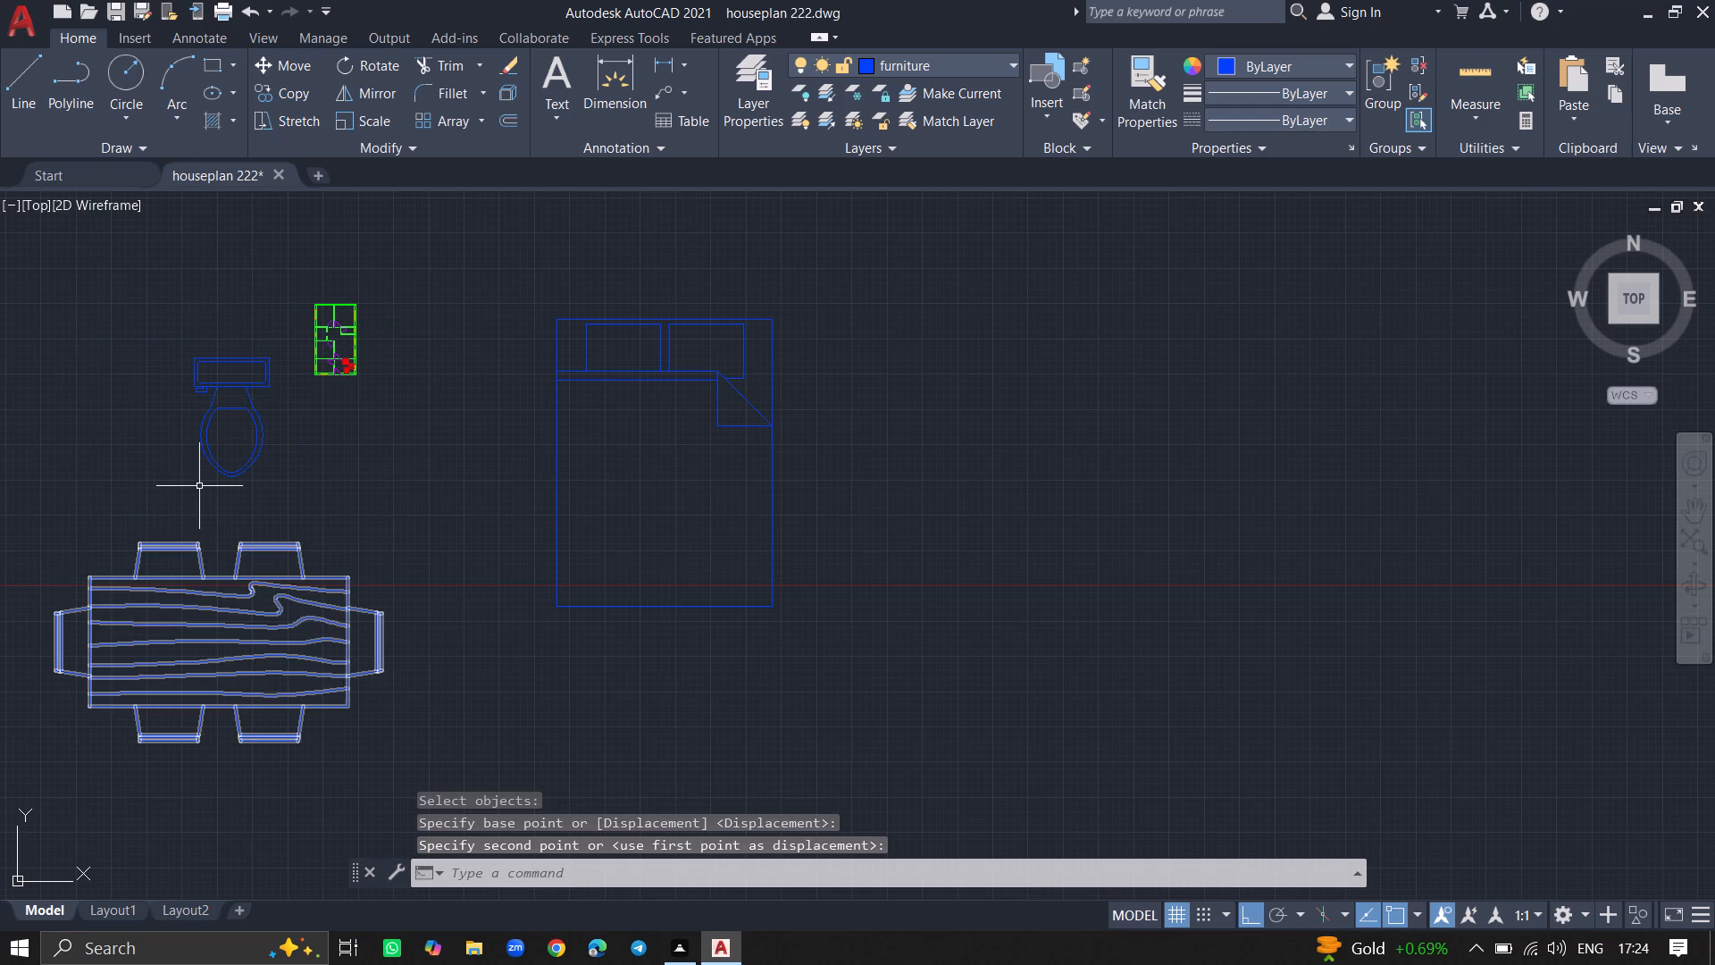
Scale the toilet block down to roughly a quarter of its size, based on the midpoint of the tank's back edge.
ctrl+scroll(230, 382, up, 1)
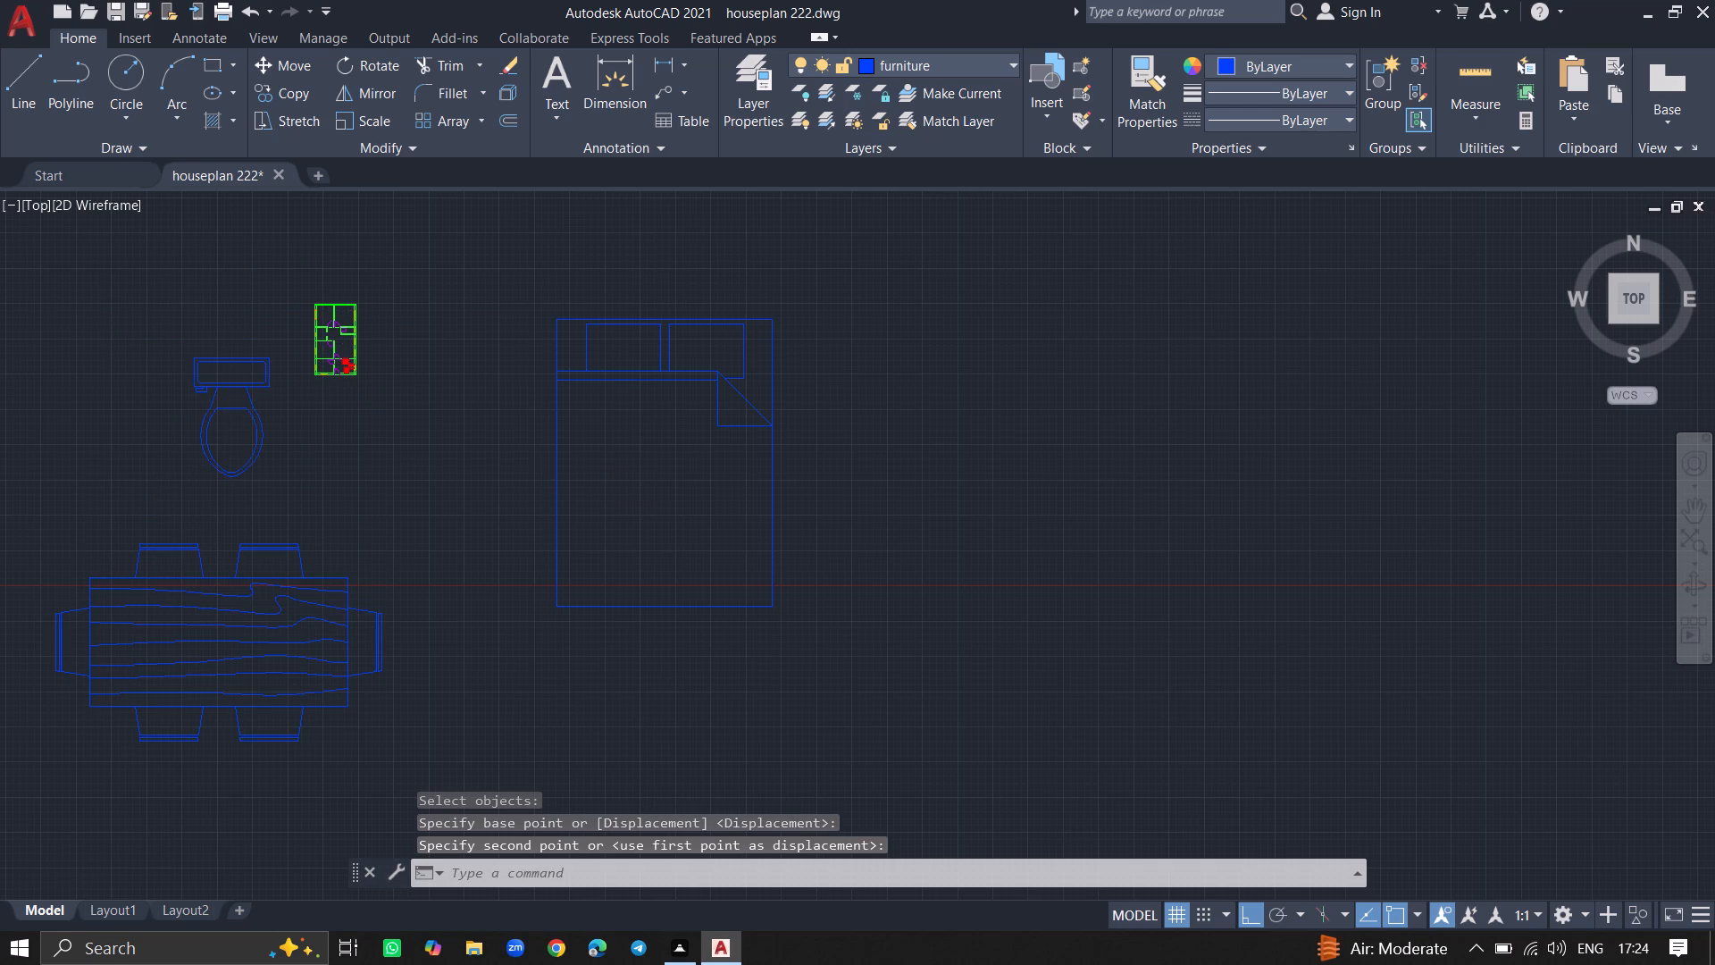
click(237, 343)
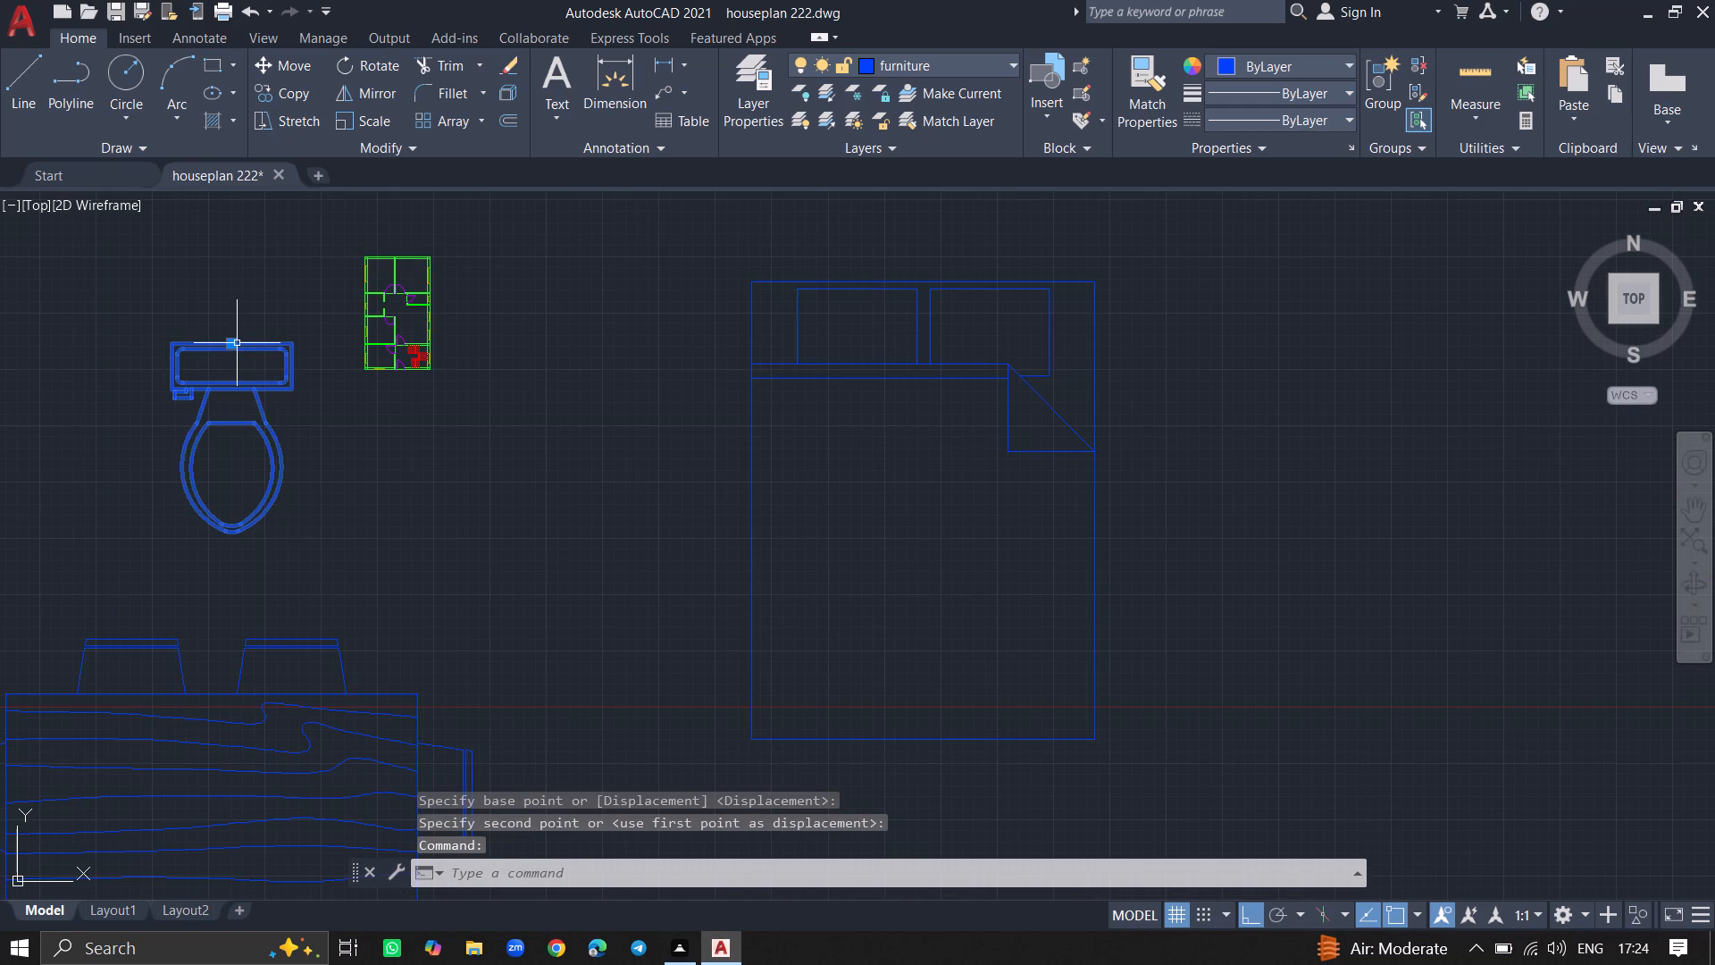
text(sc)
key(Return)
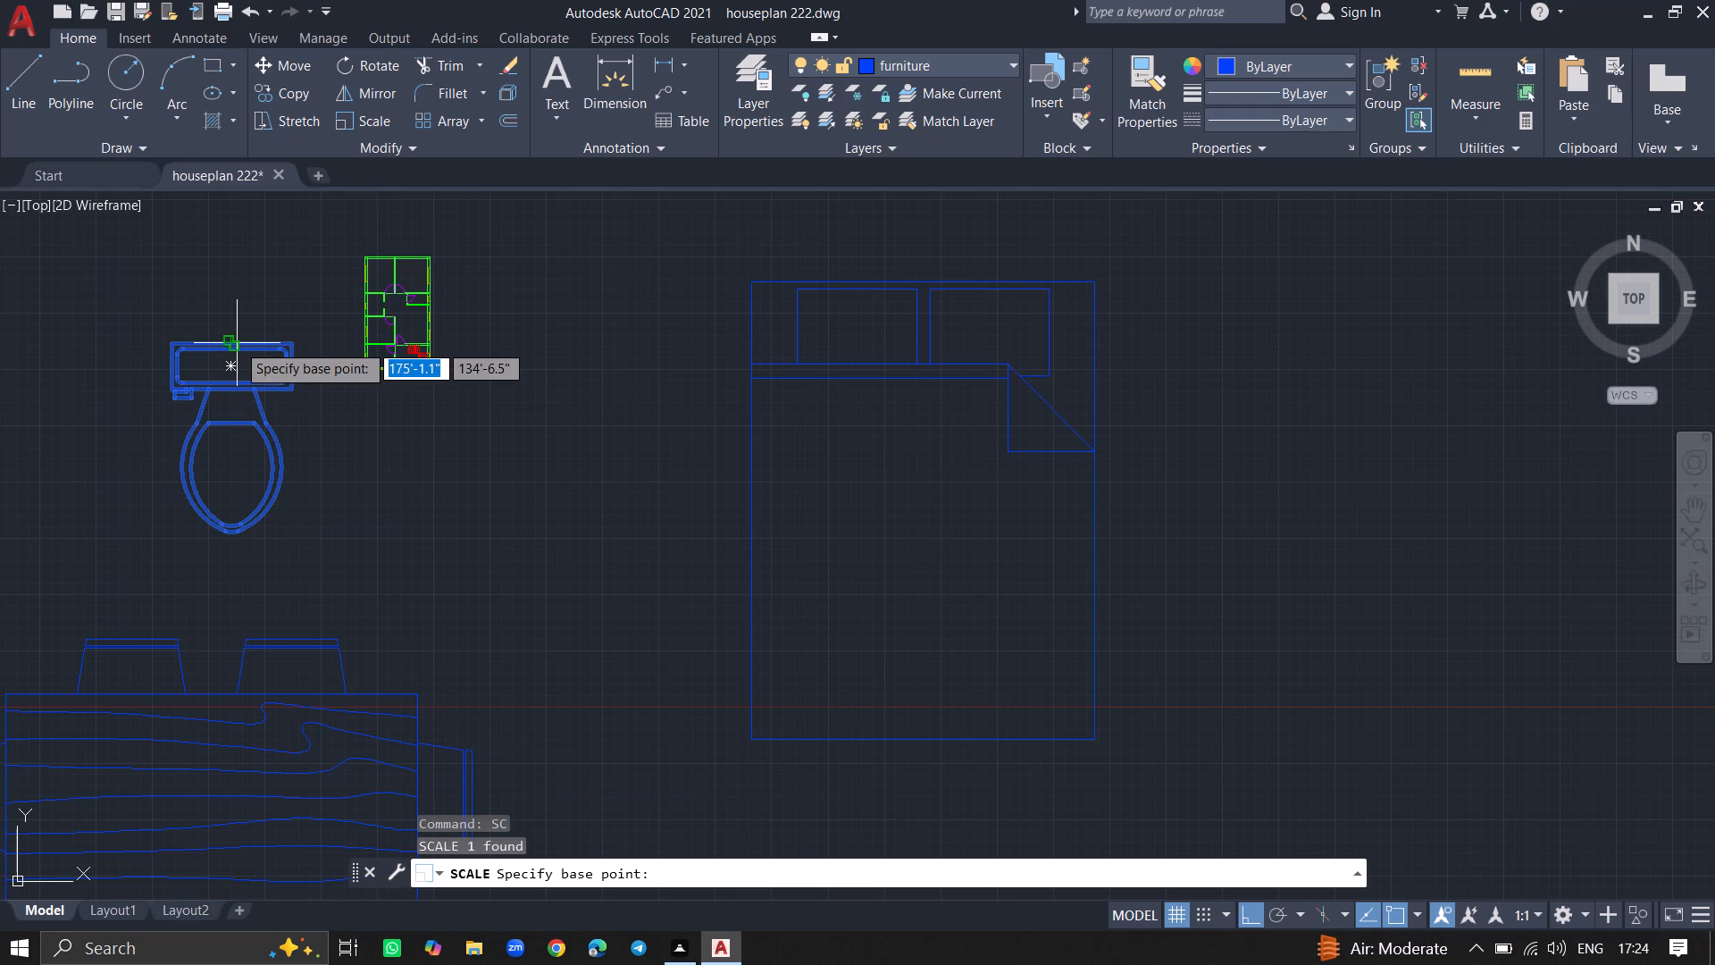
click(237, 343)
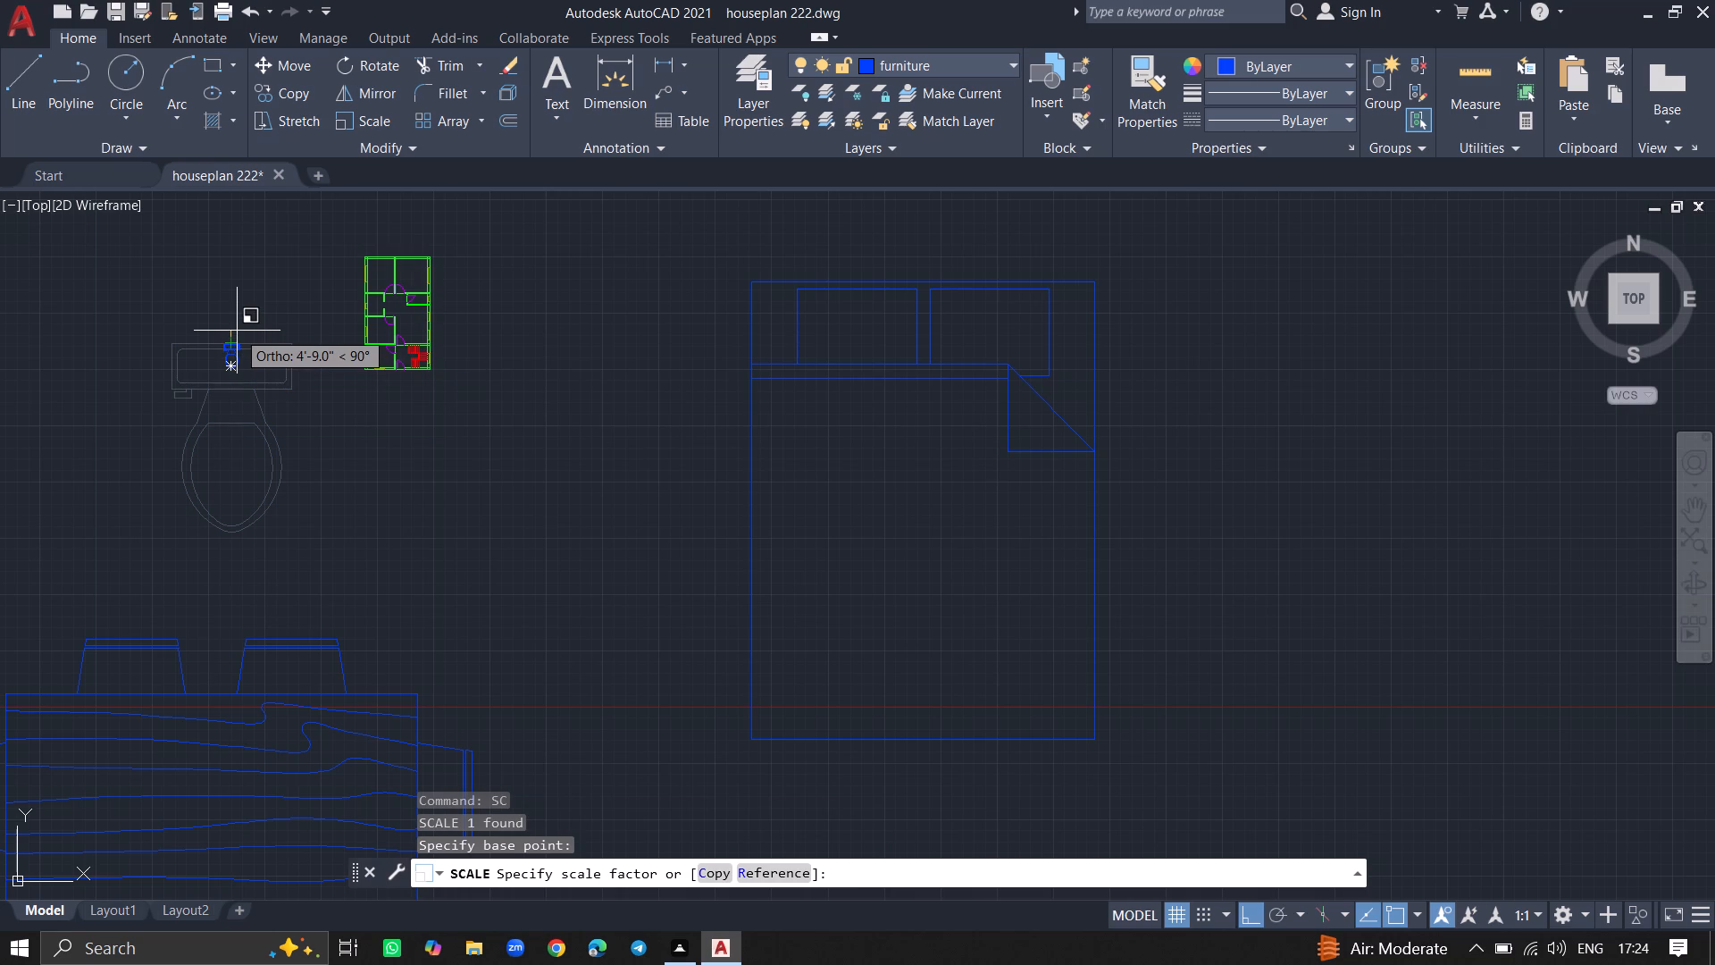
click(237, 323)
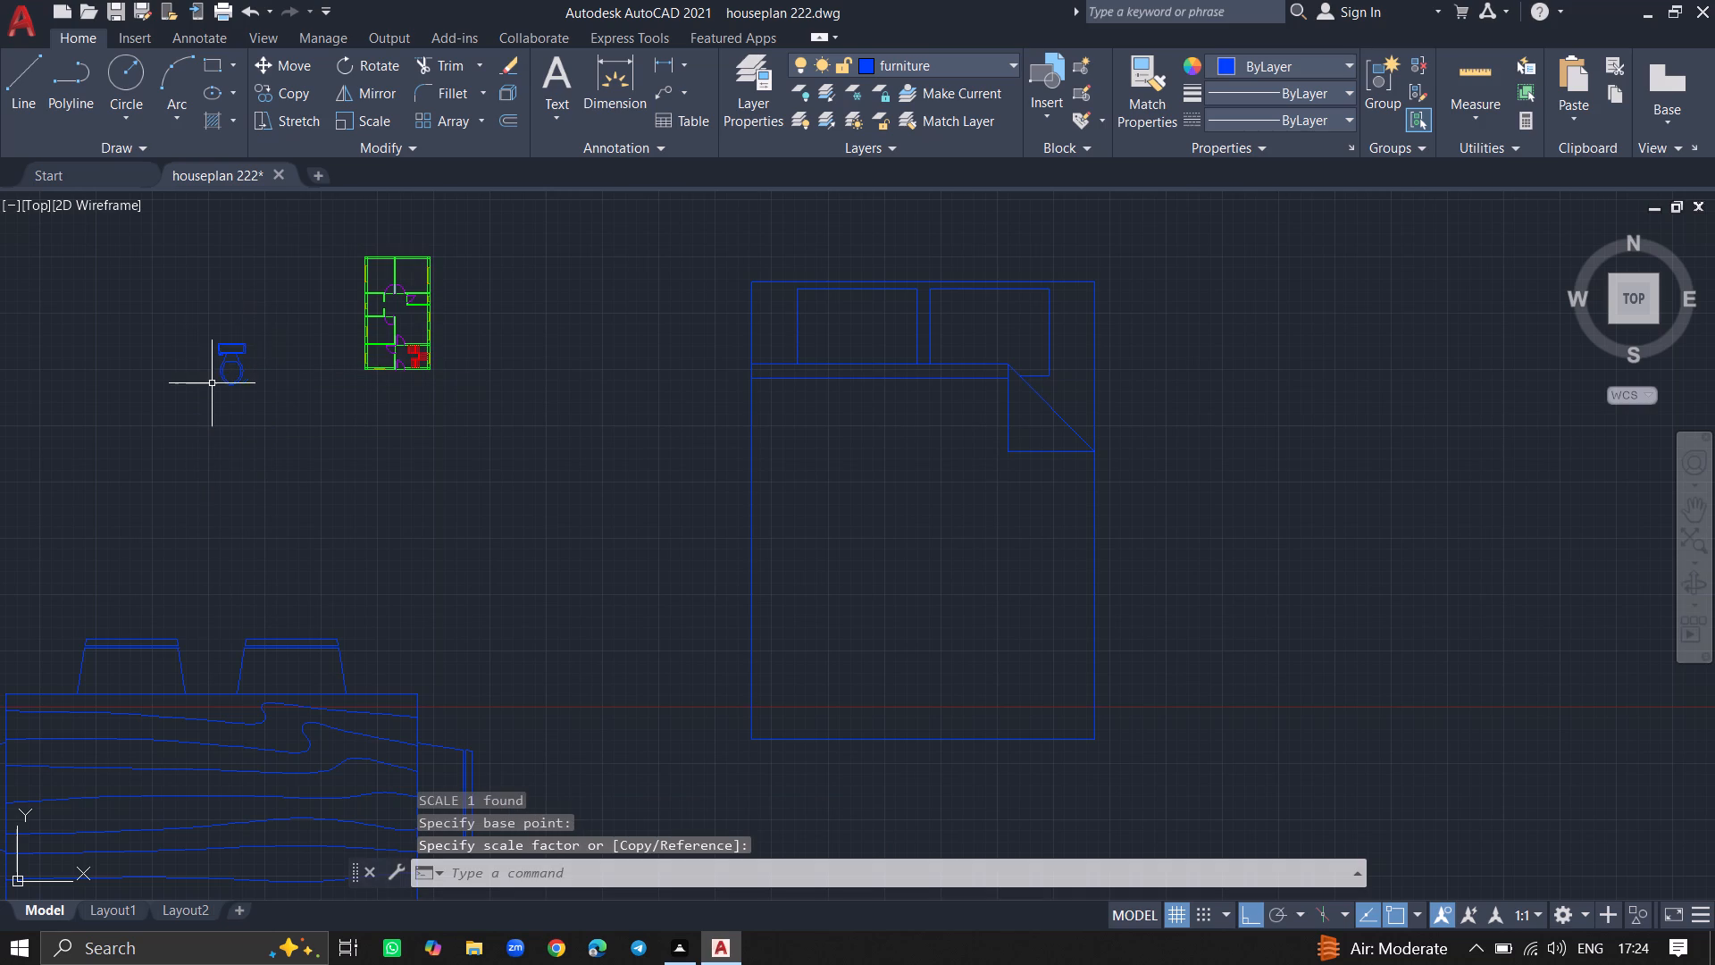
Rotate the toilet block 90 degrees clockwise about the front tip of its bowl, so the tank faces the house plan.
ctrl+scroll(212, 383, up, 3)
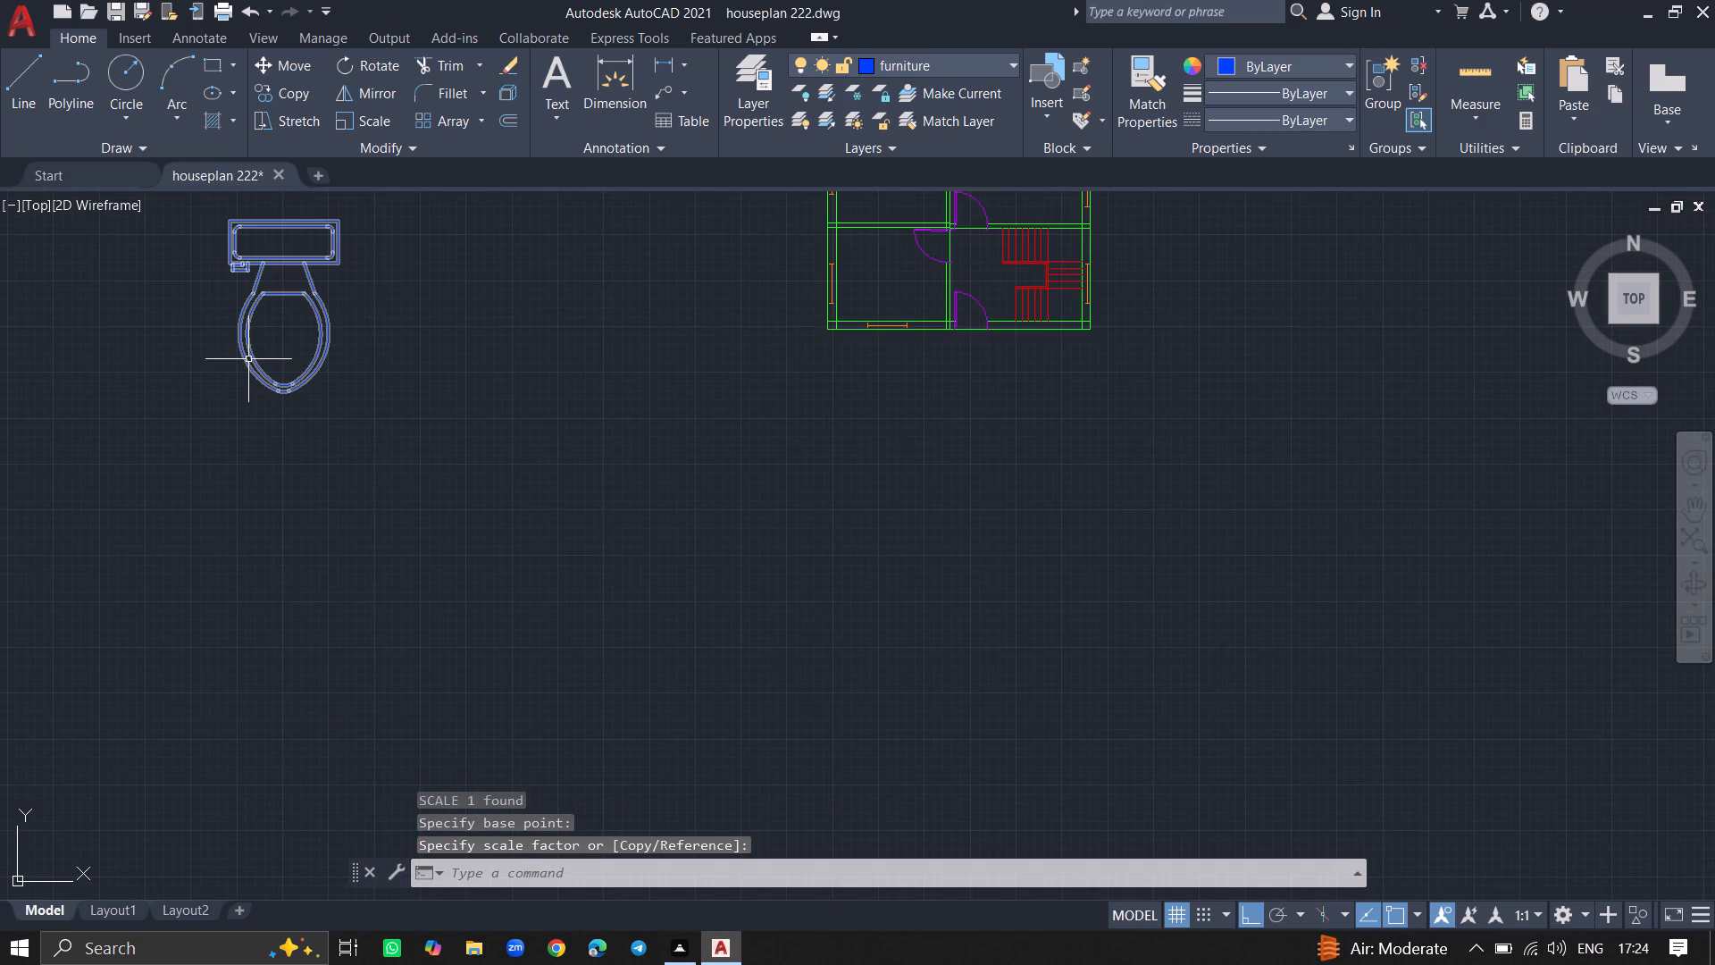
click(251, 357)
text(rota)
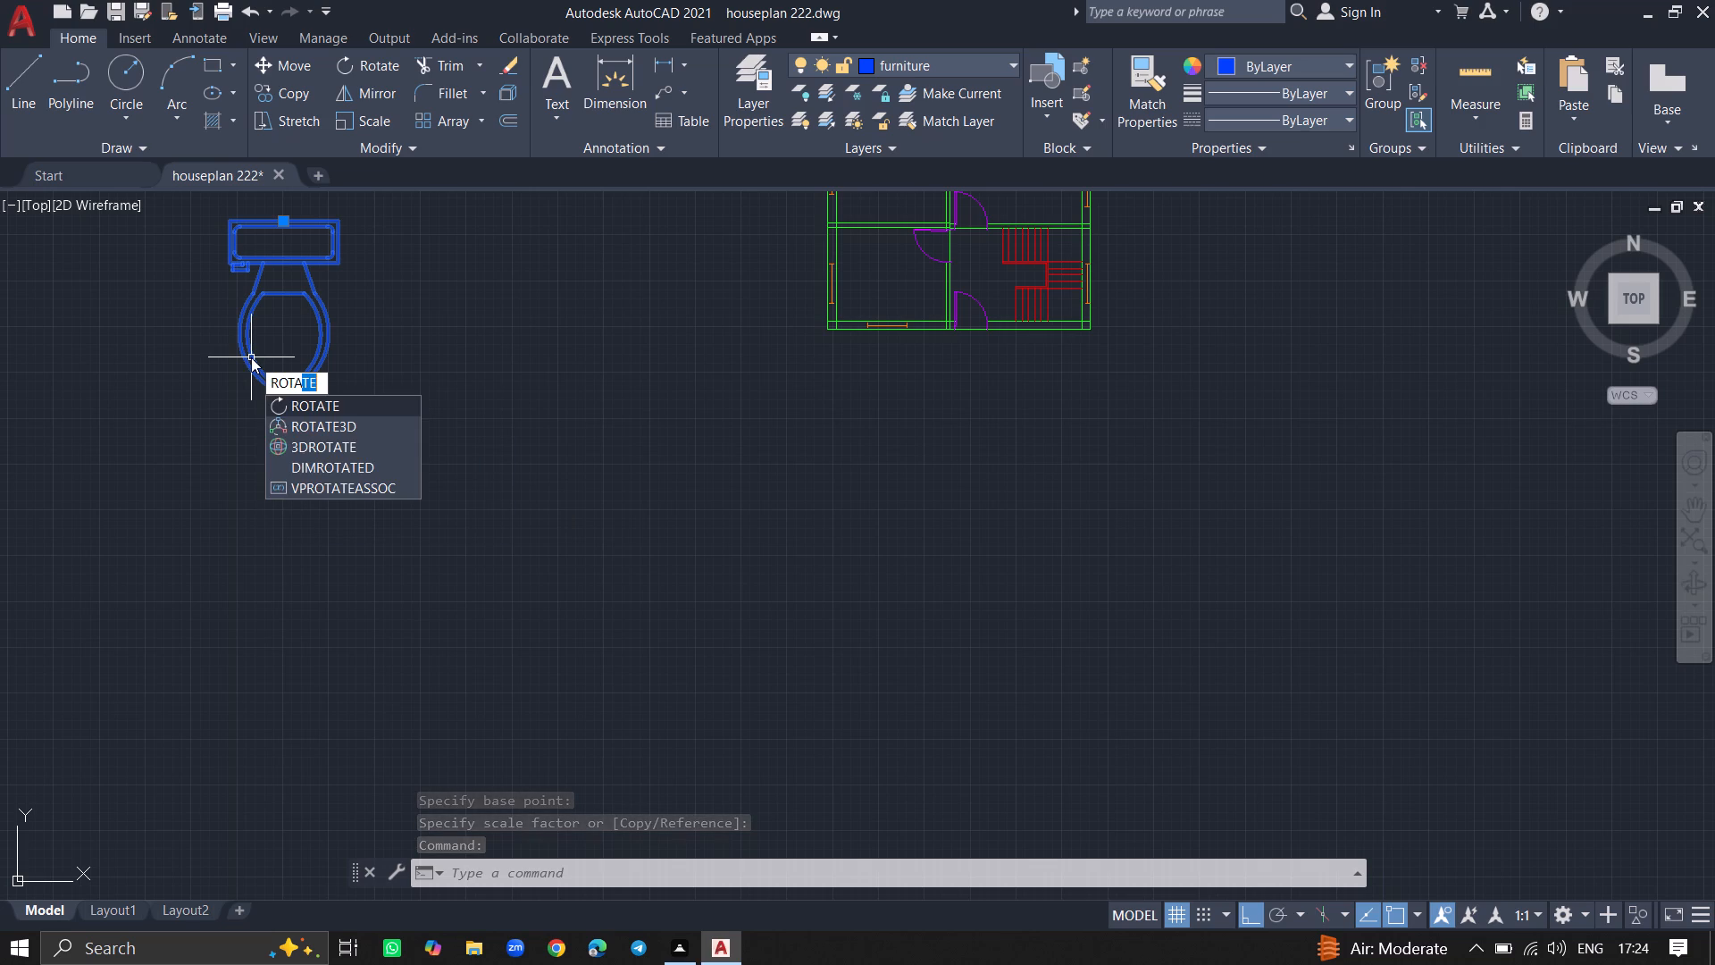
click(279, 399)
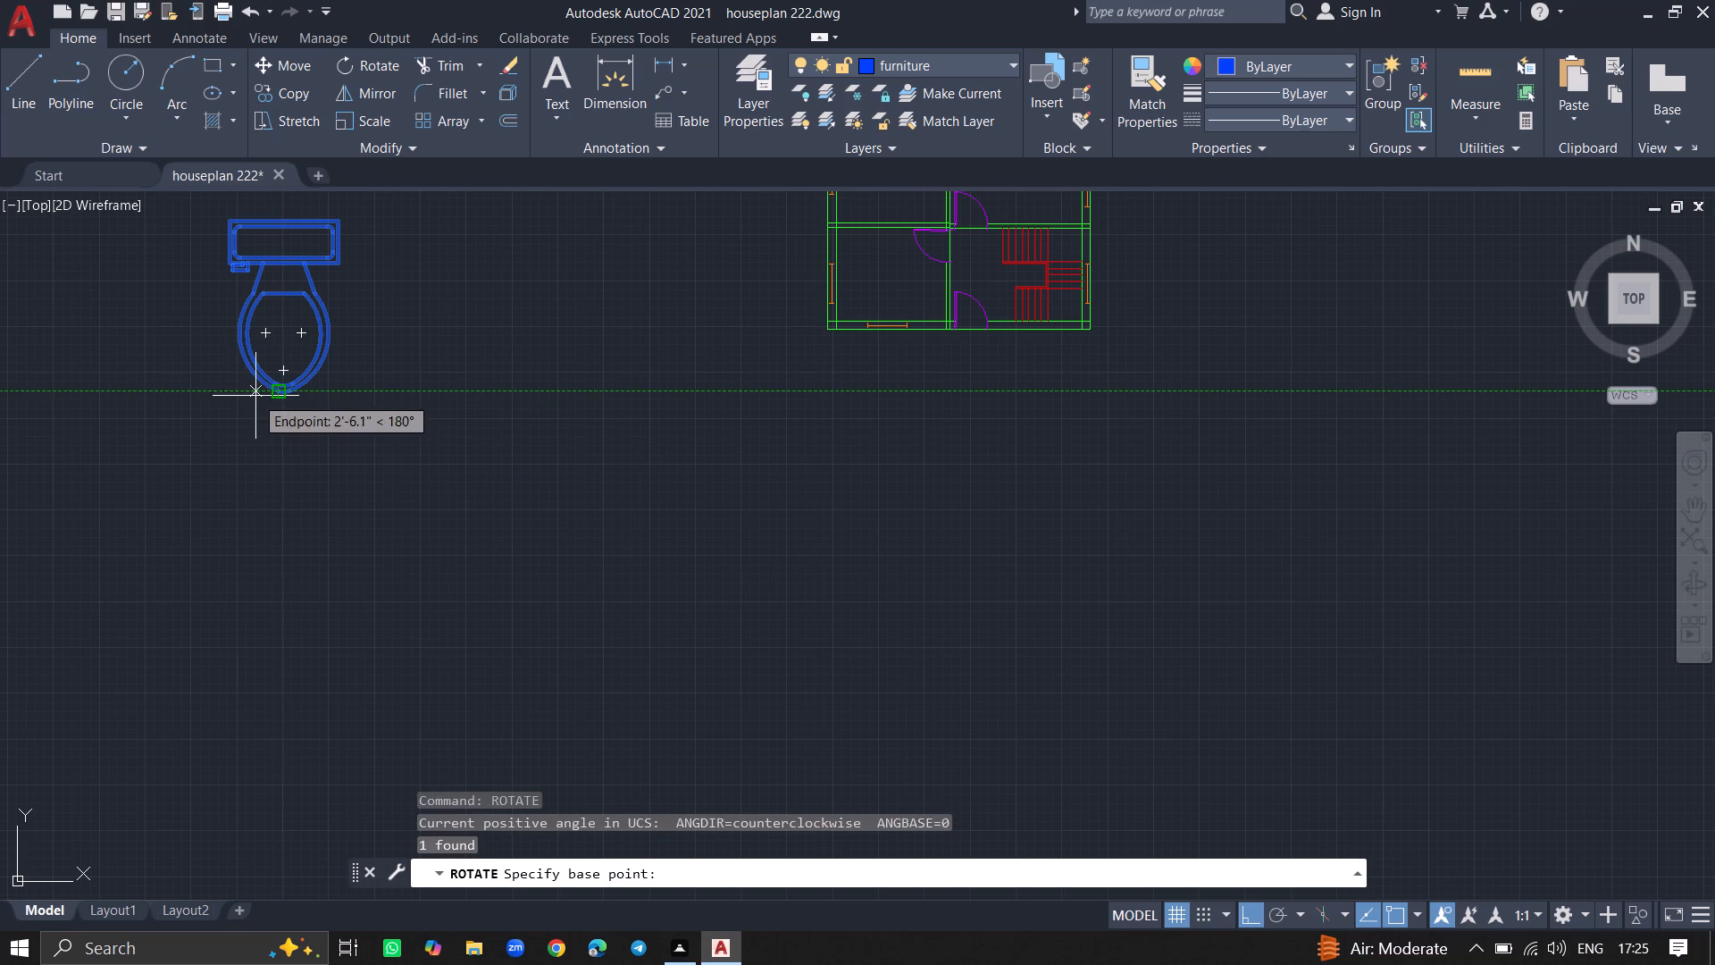
click(277, 398)
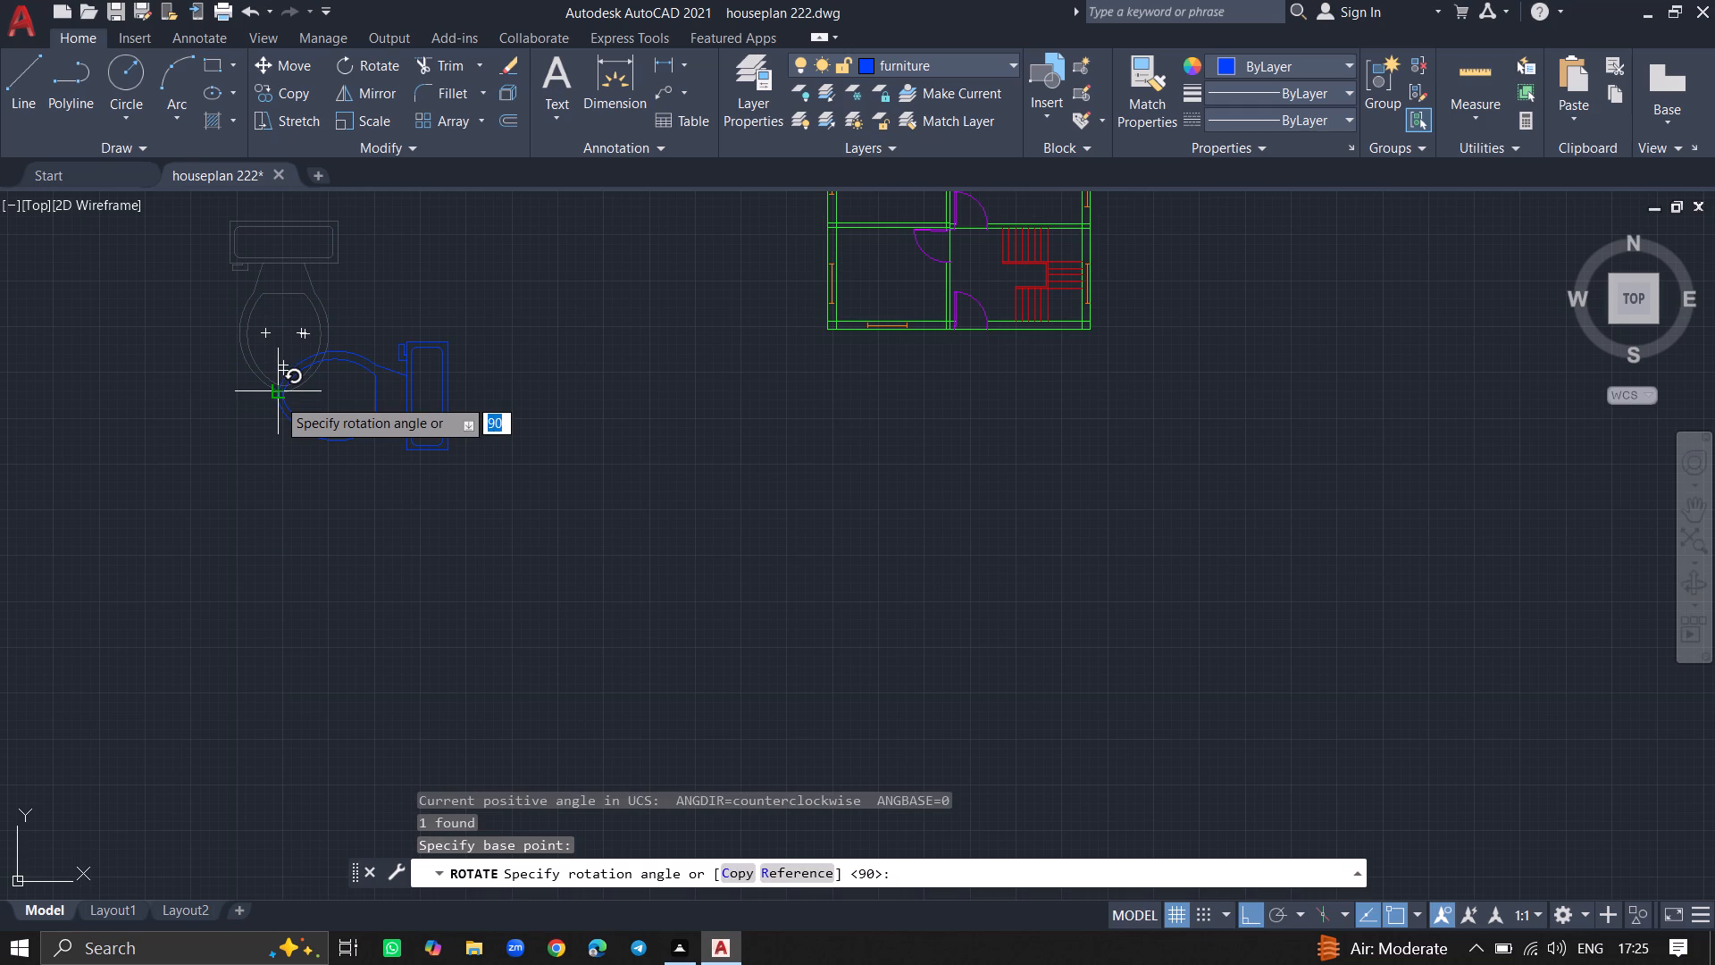
click(277, 398)
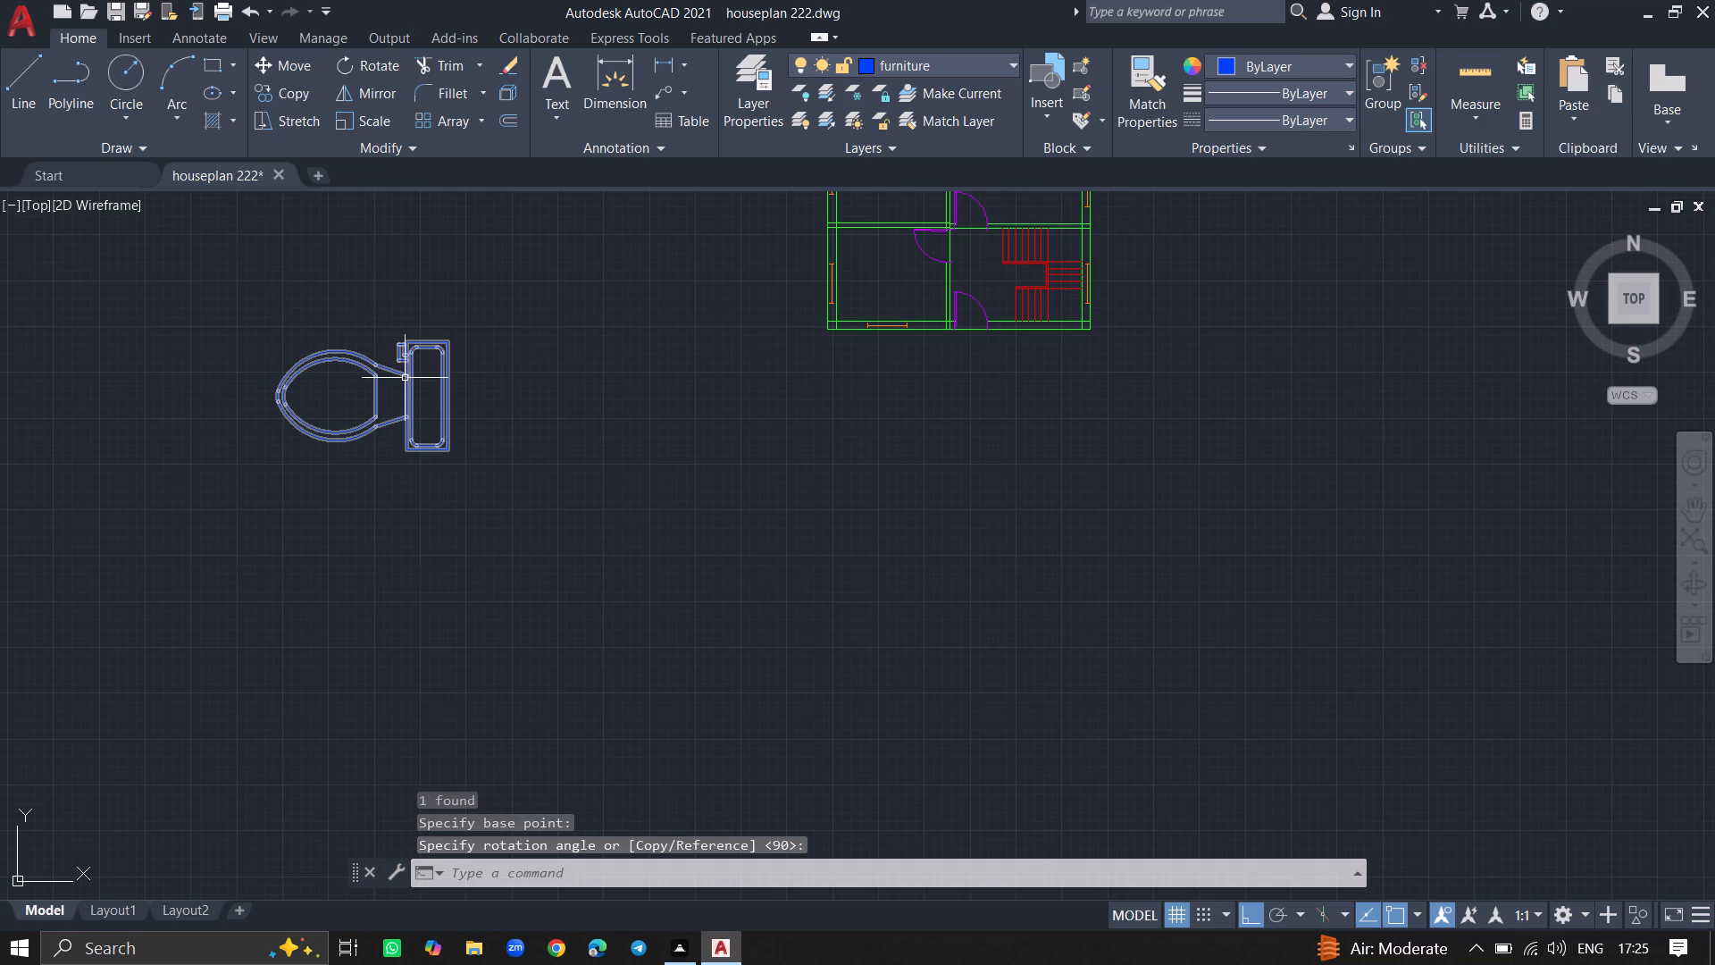
Move the toilet block freely, with Ortho off, to beside the house plan's east wall near the small bathroom.
click(405, 378)
text(move)
key(Return)
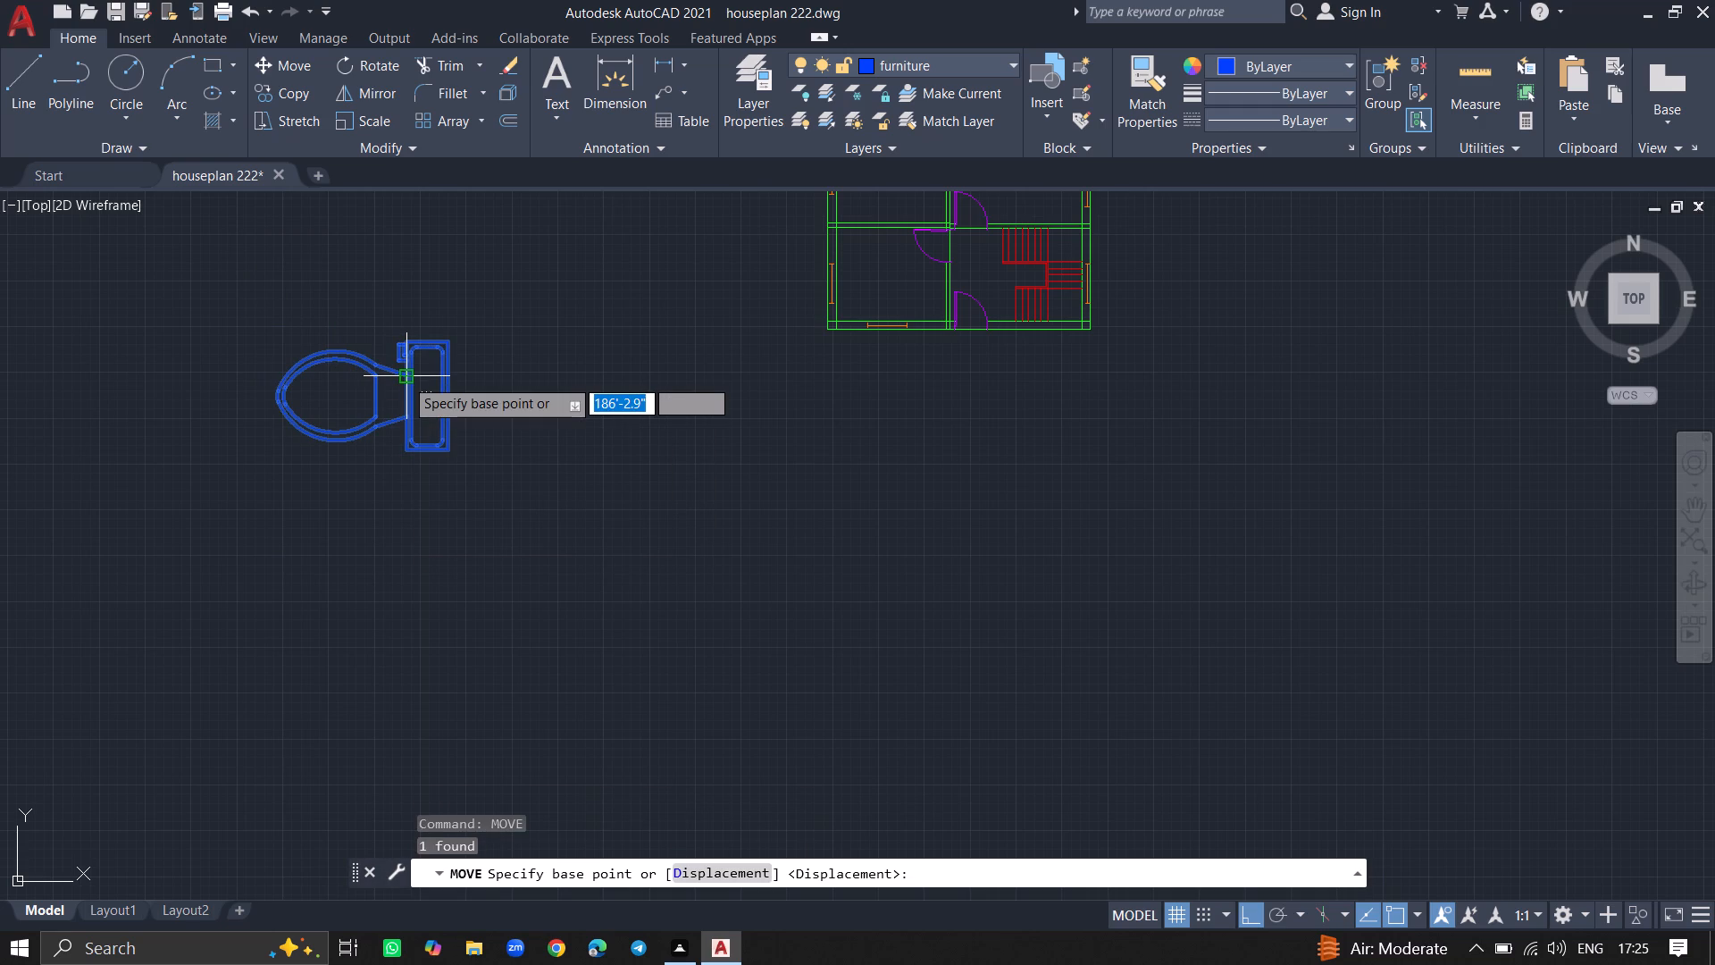
click(405, 378)
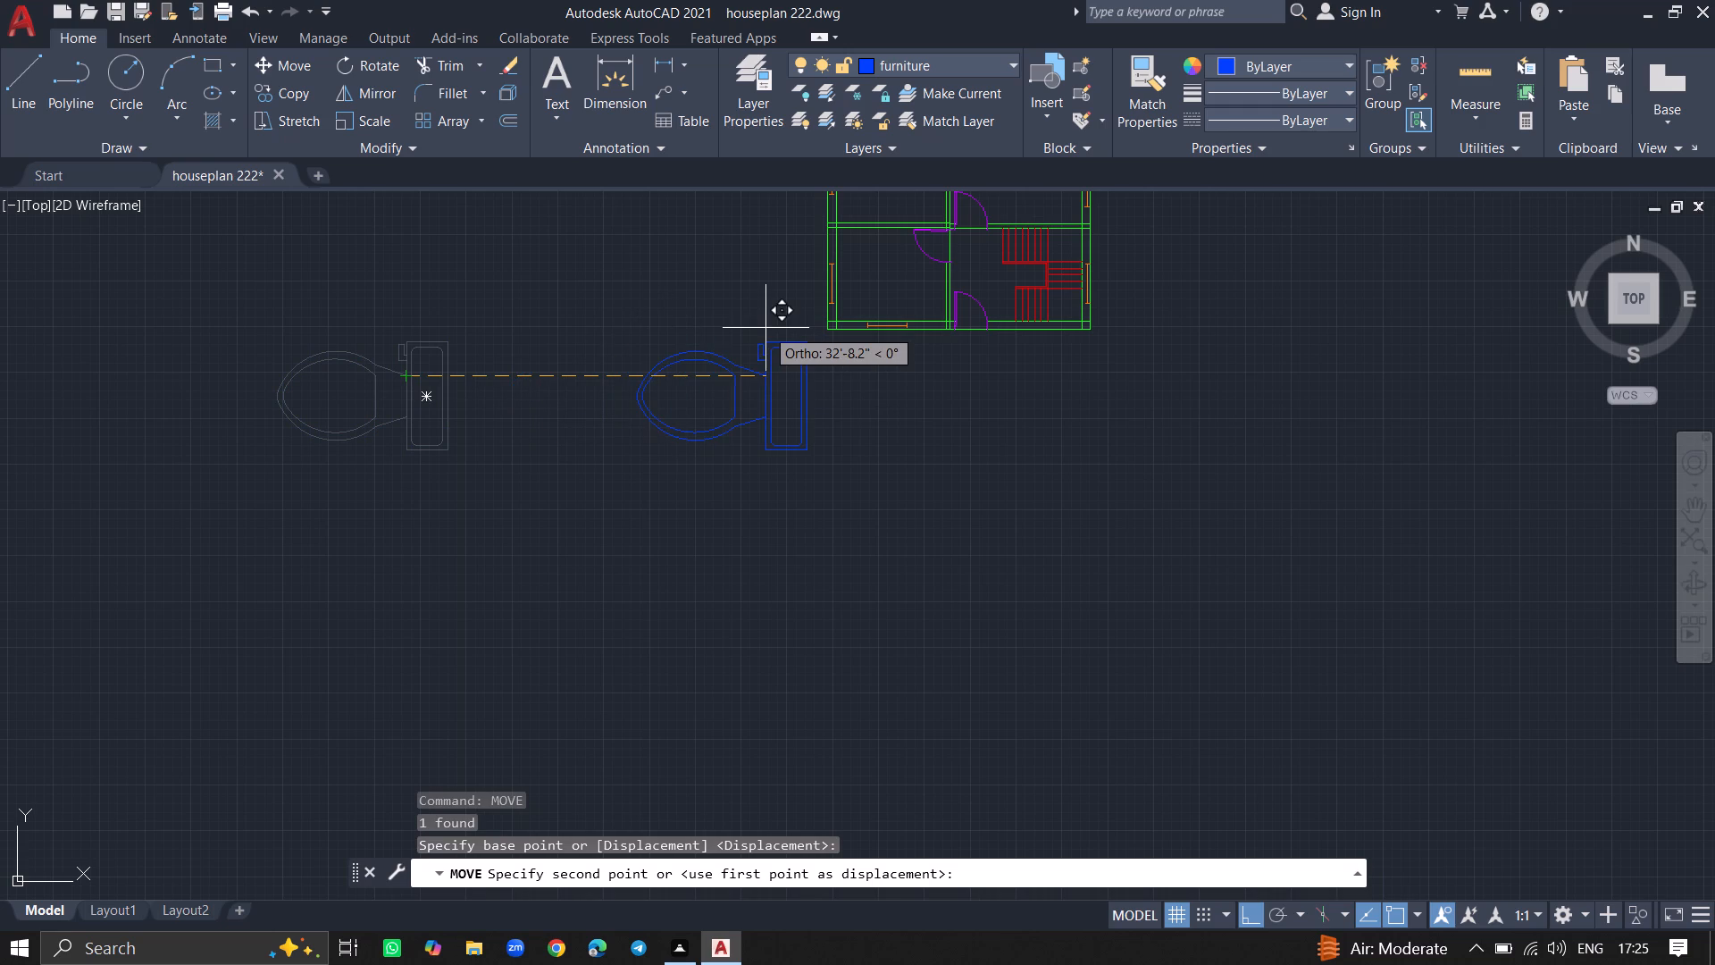
key(F8)
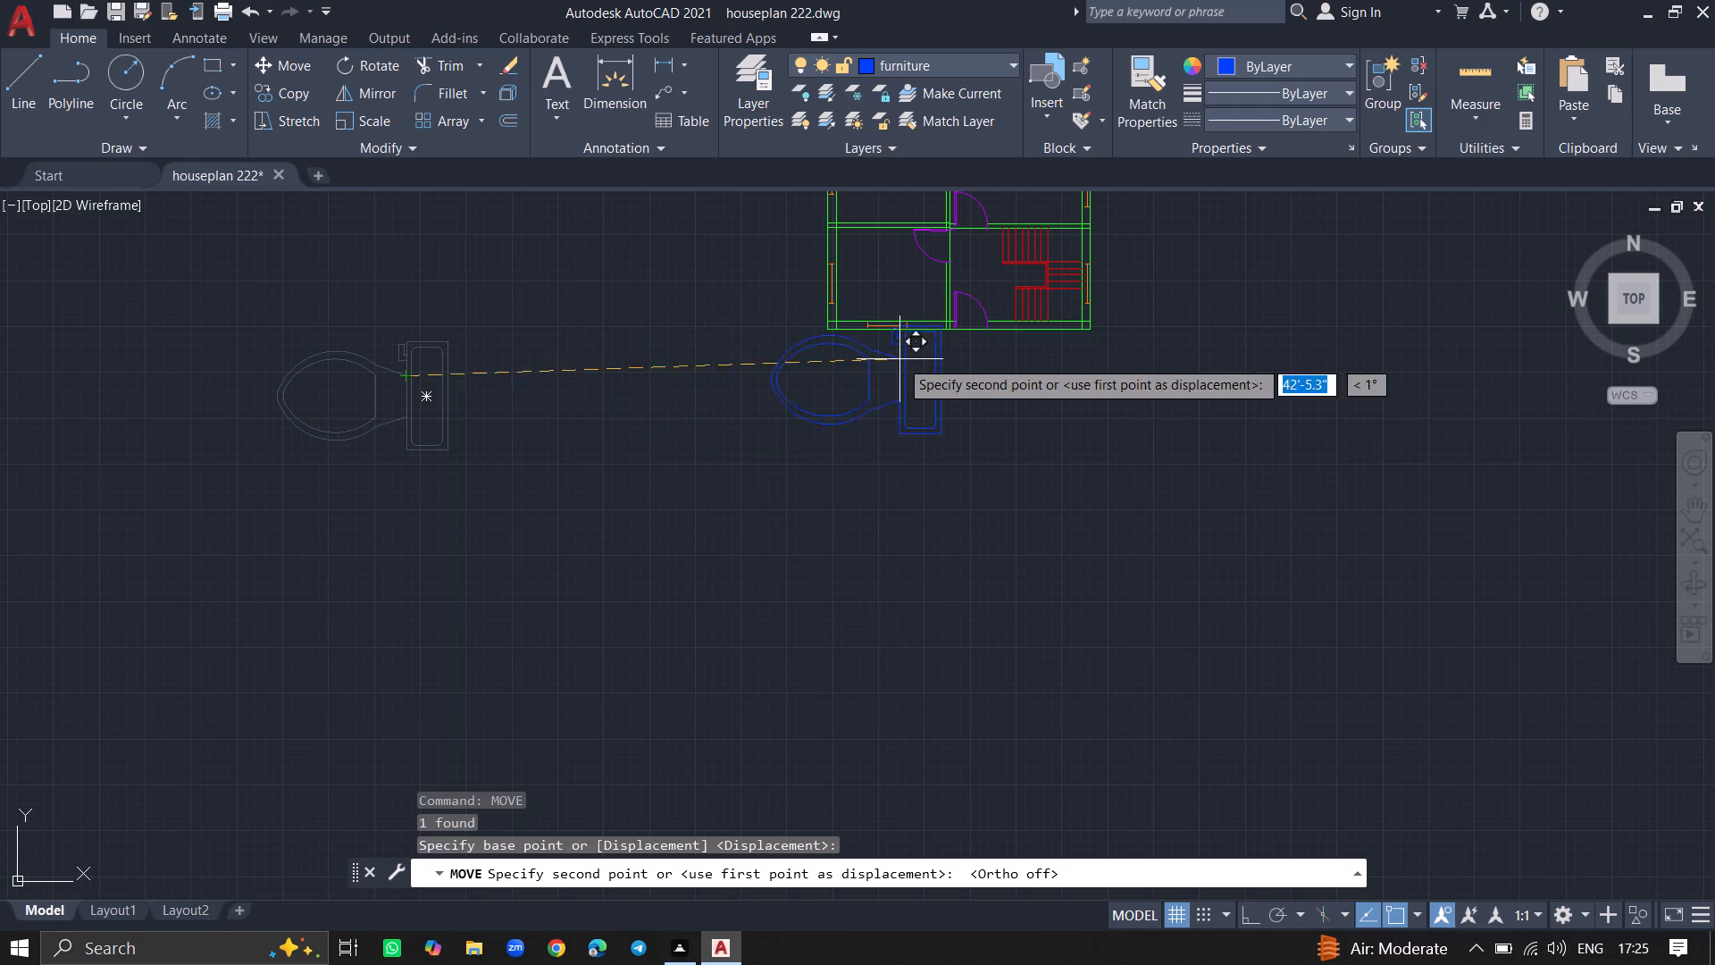
ctrl+scroll(924, 343, down, 3)
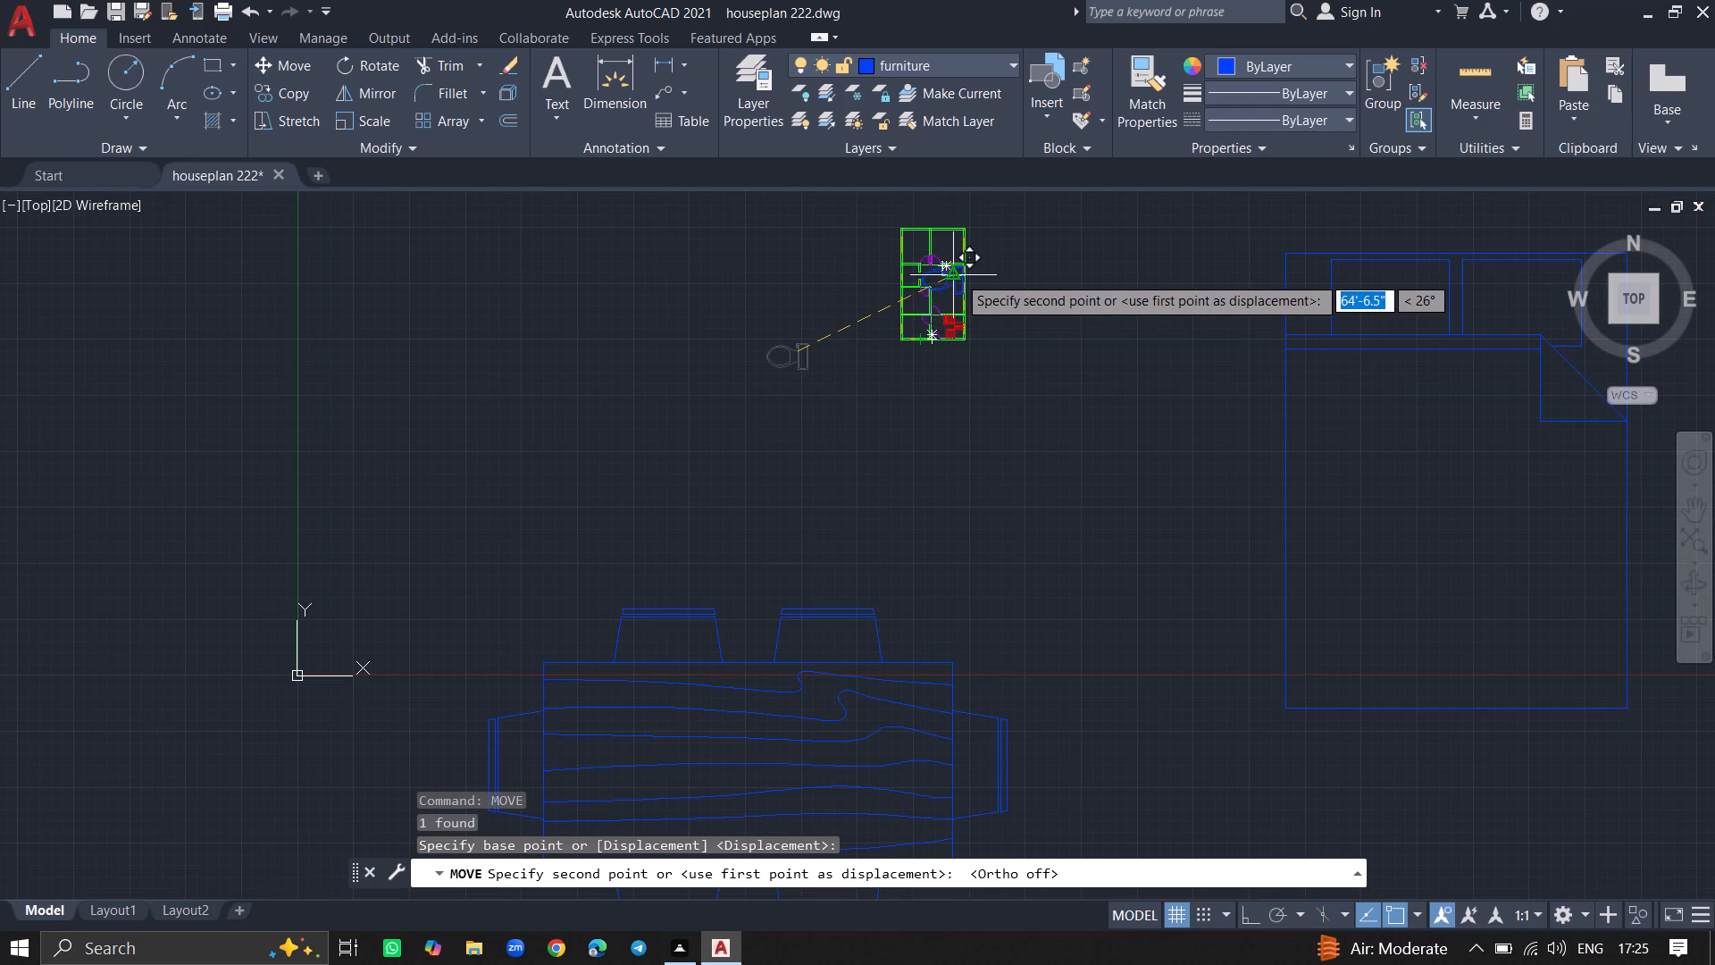
ctrl+scroll(958, 275, up, 6)
ctrl+scroll(966, 214, down, 3)
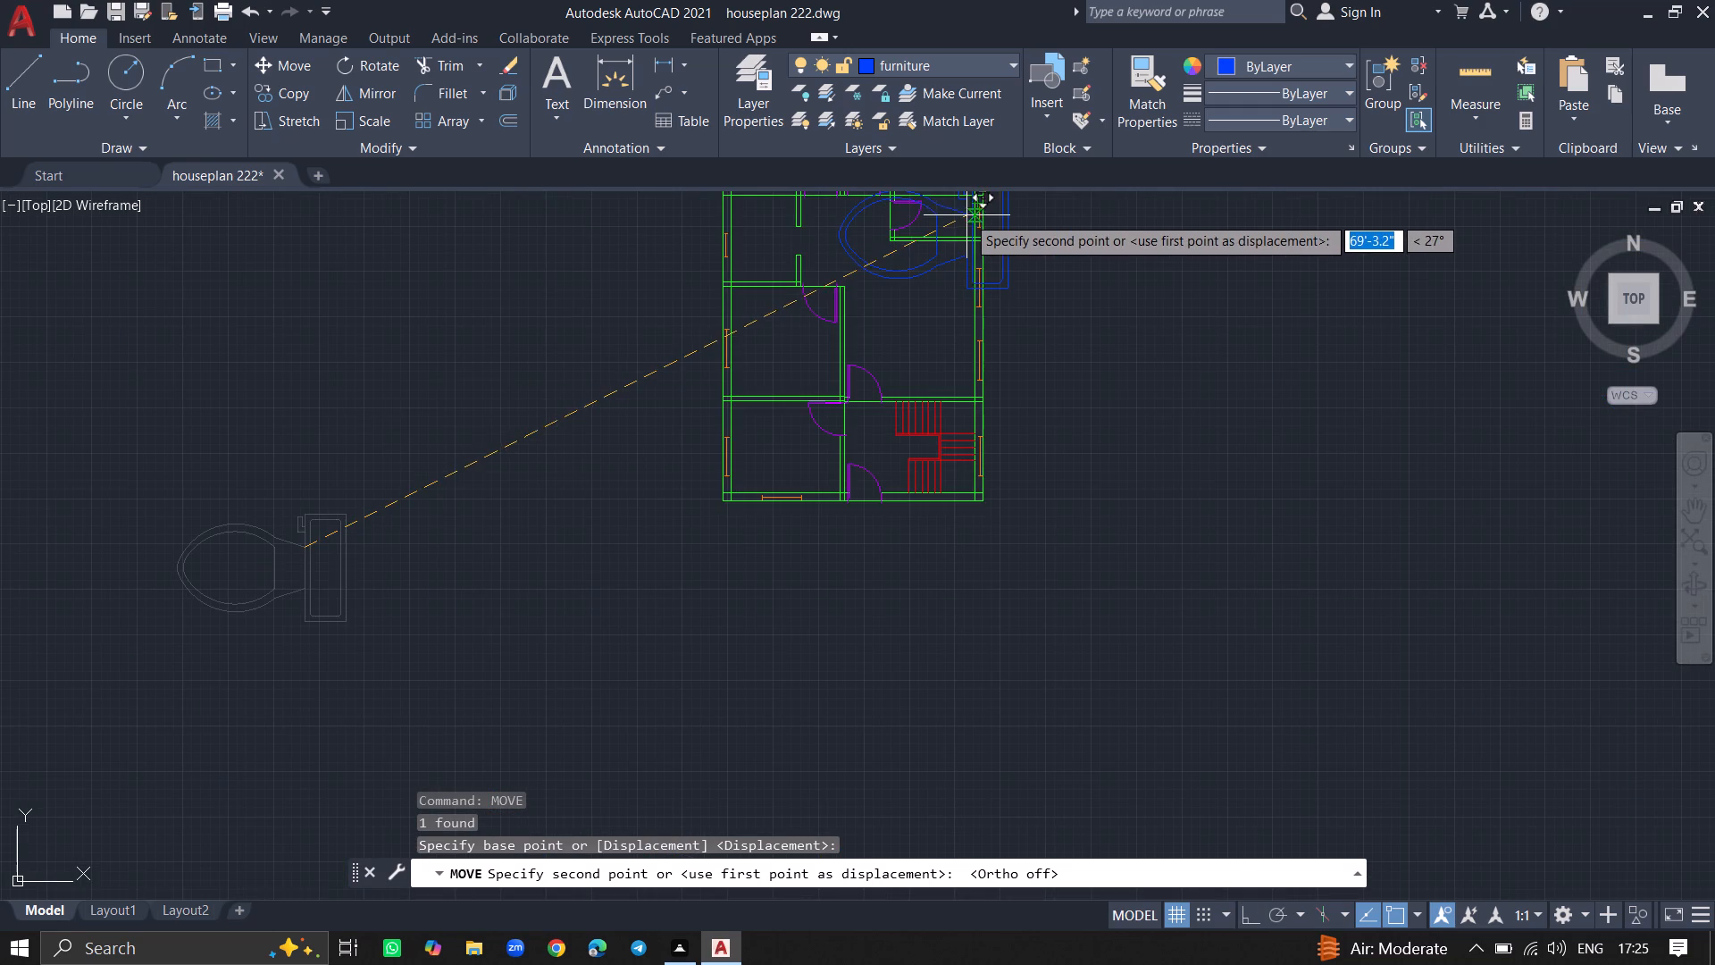
ctrl+scroll(967, 265, down, 3)
ctrl+scroll(966, 211, up, 1)
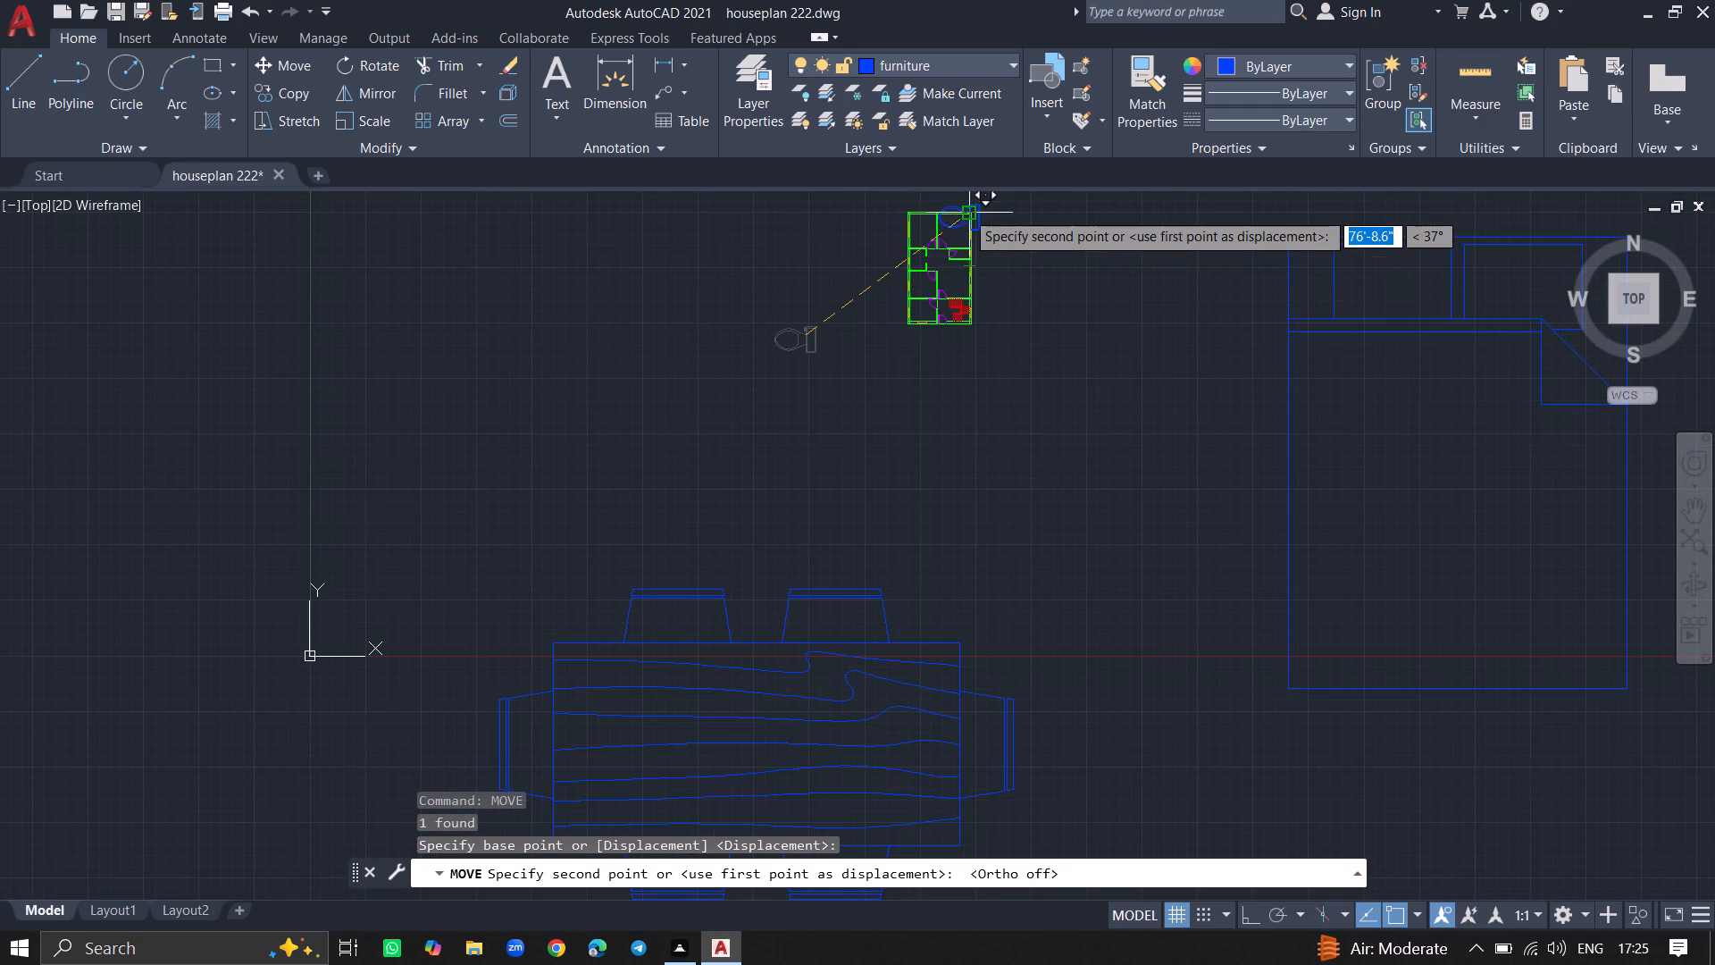
ctrl+scroll(966, 211, up, 3)
click(1089, 423)
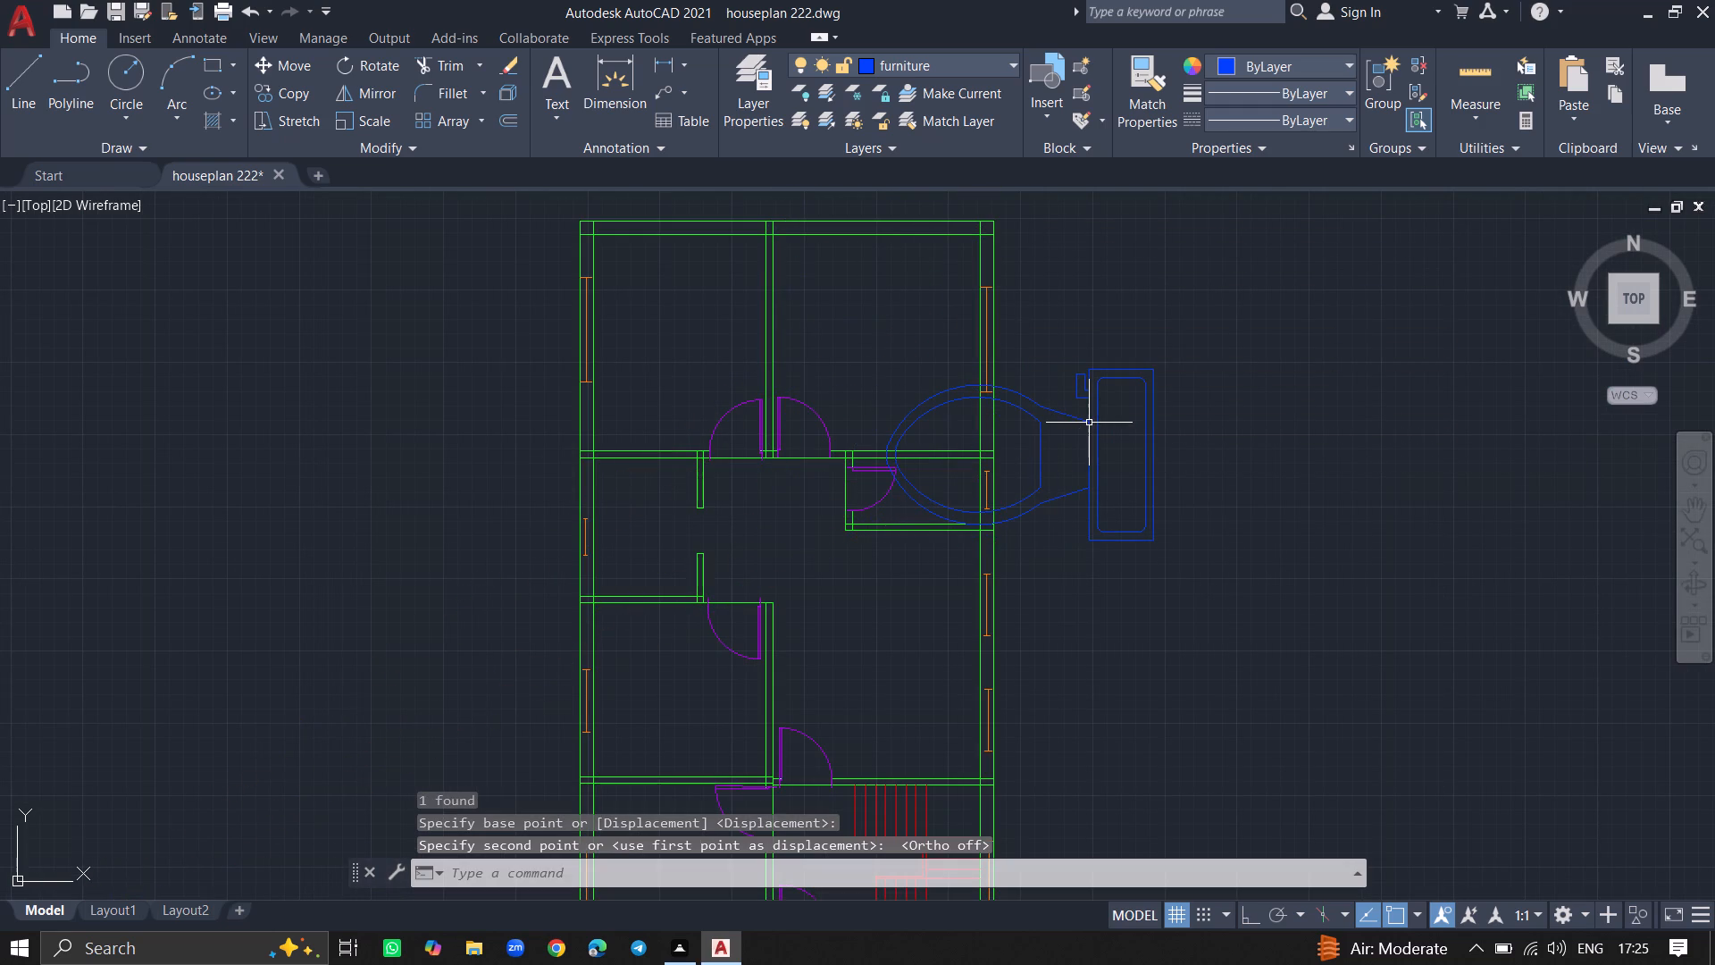
Scale the toilet block down to roughly a quarter of its size, based on the tank's front edge.
click(1089, 423)
text(sc)
key(Return)
click(1089, 423)
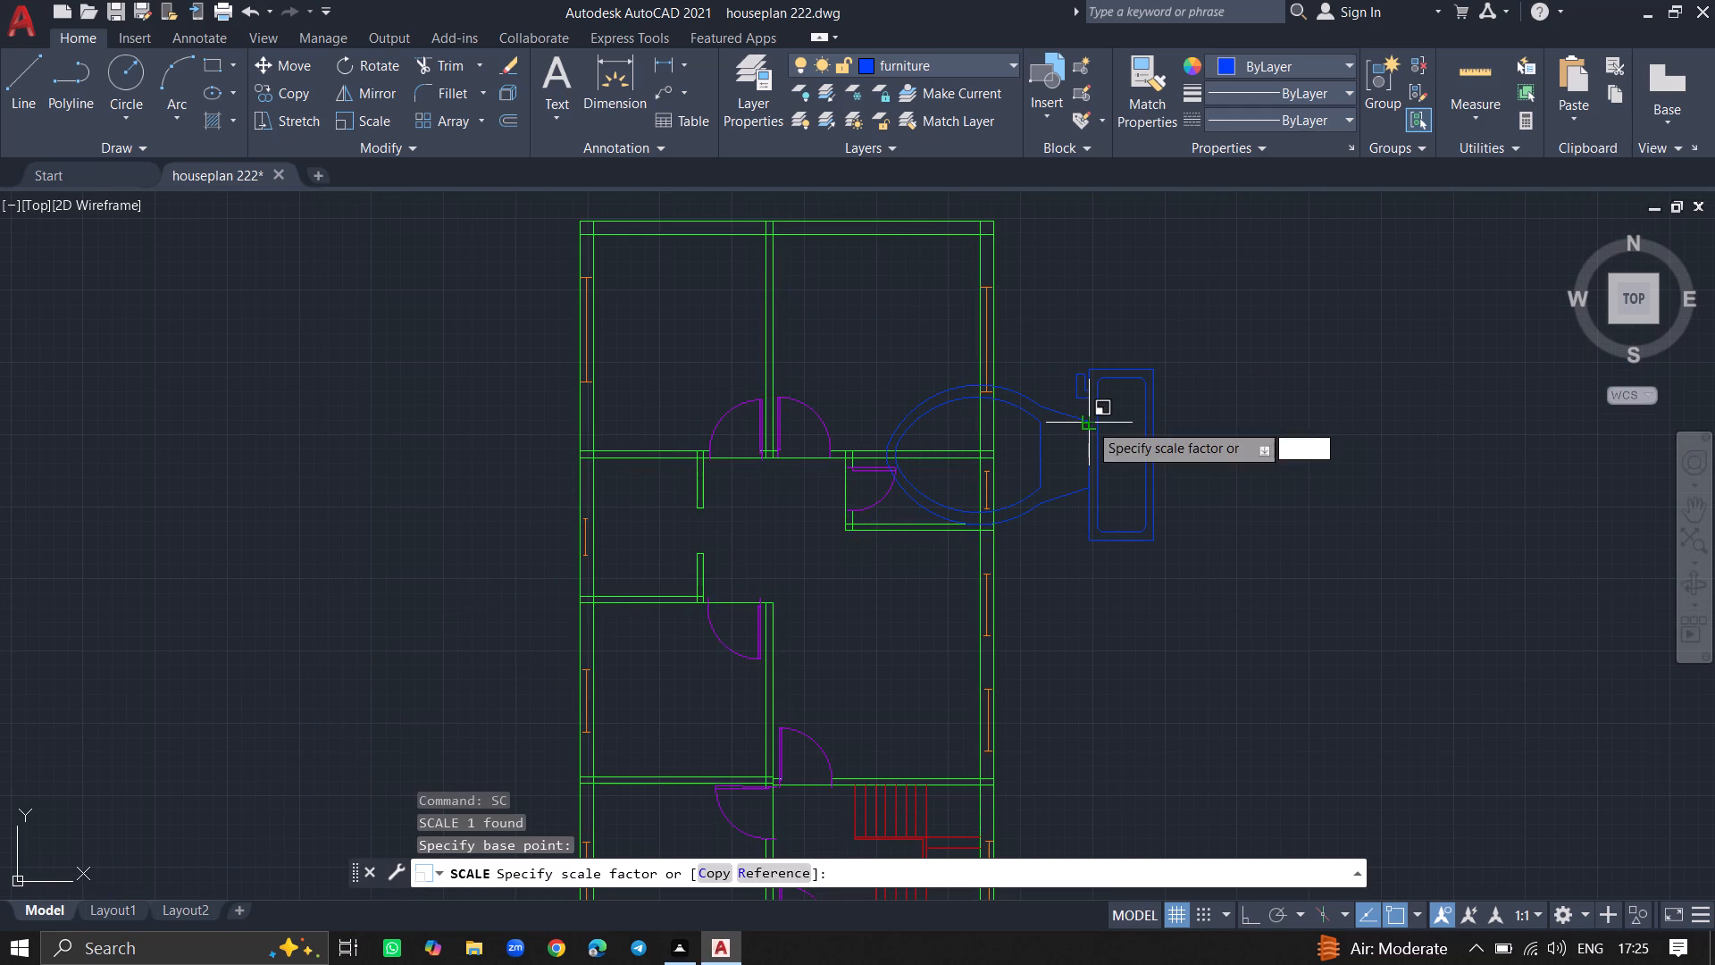
click(1117, 413)
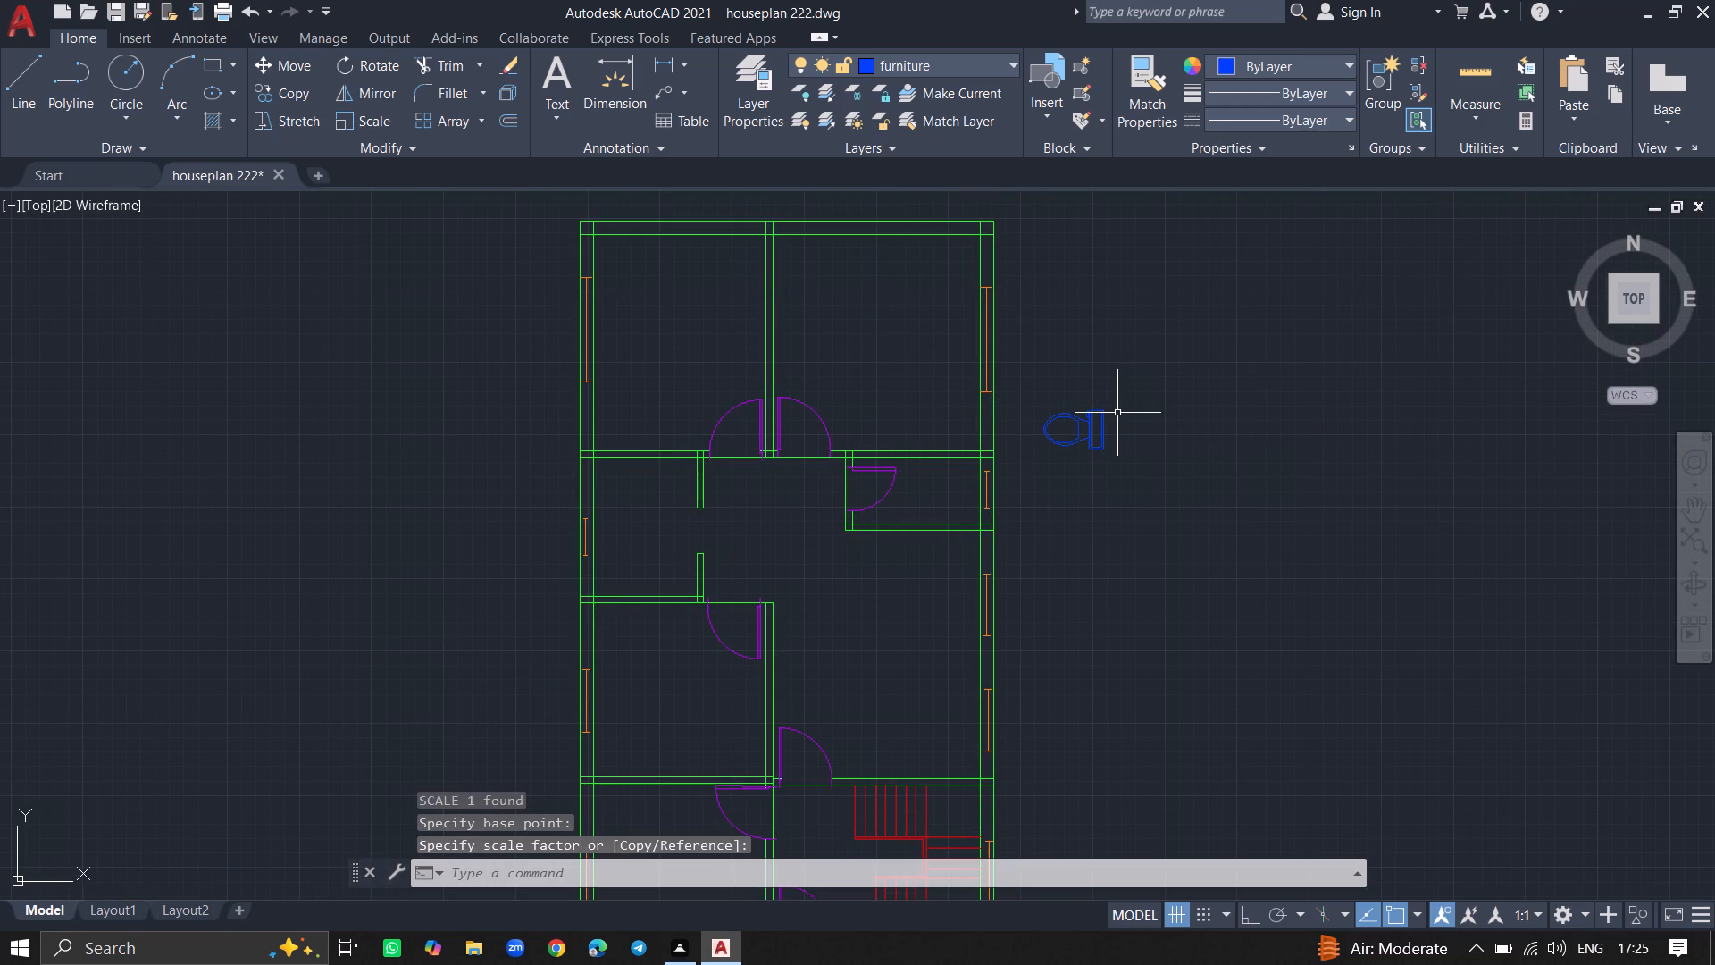
Copy the toilet block into the small bathroom, with its tank at the east wall in front of the window.
click(1104, 415)
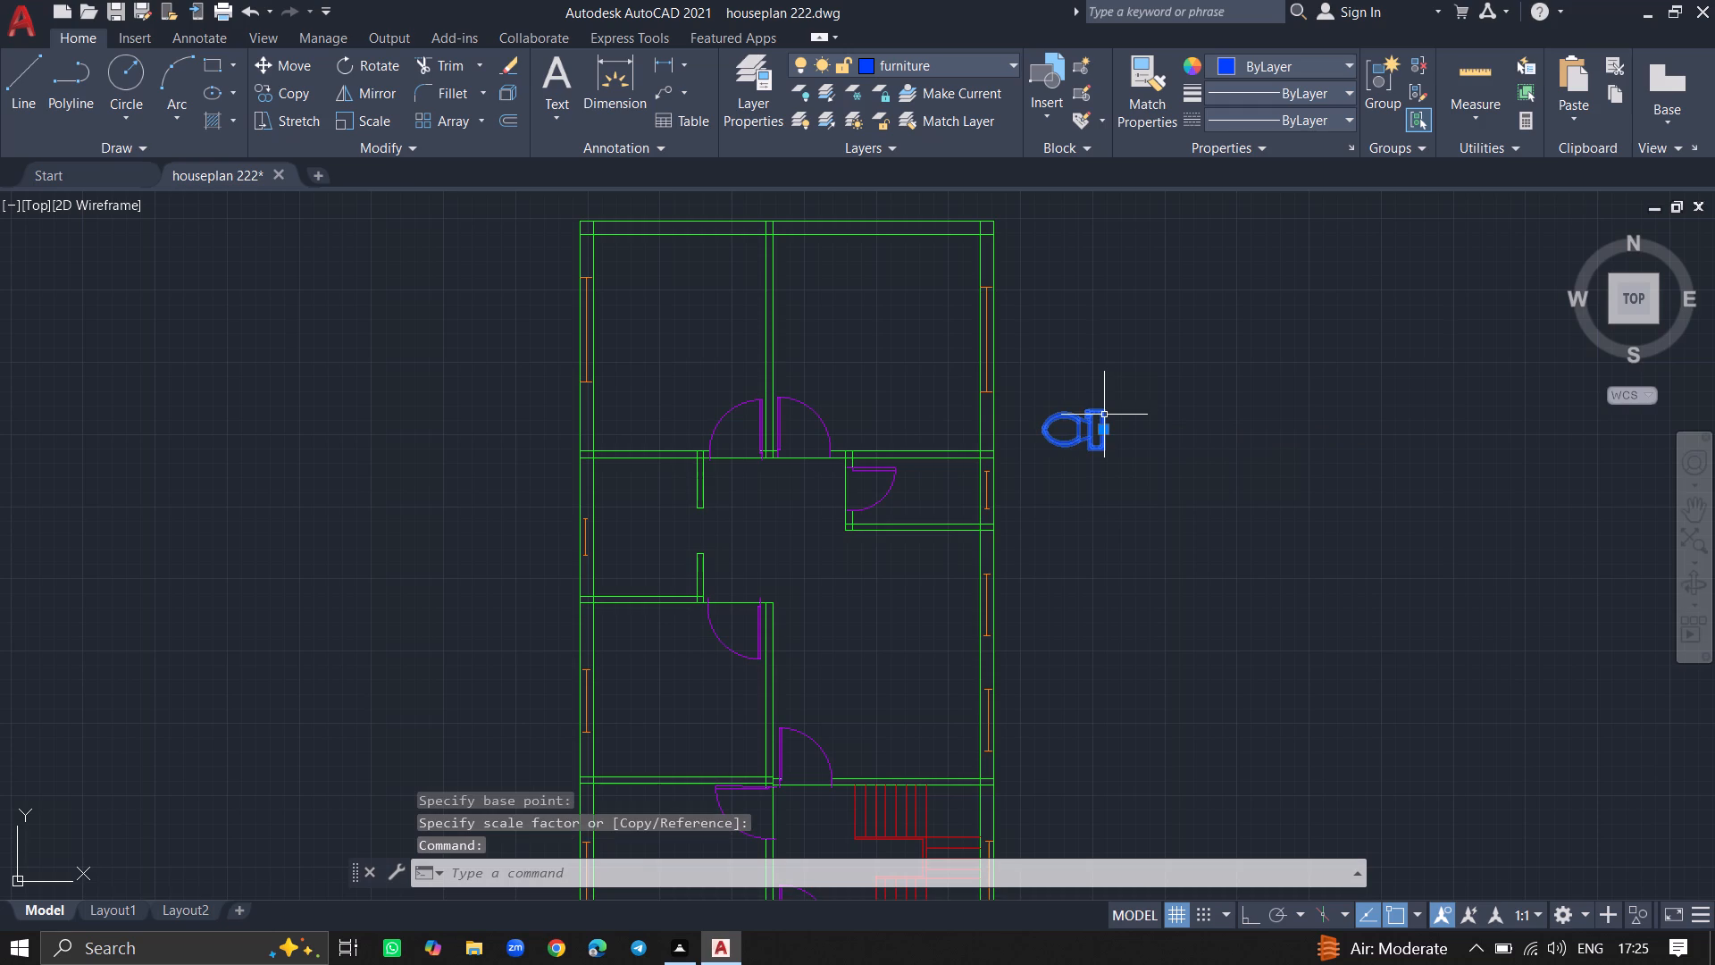
text(cop)
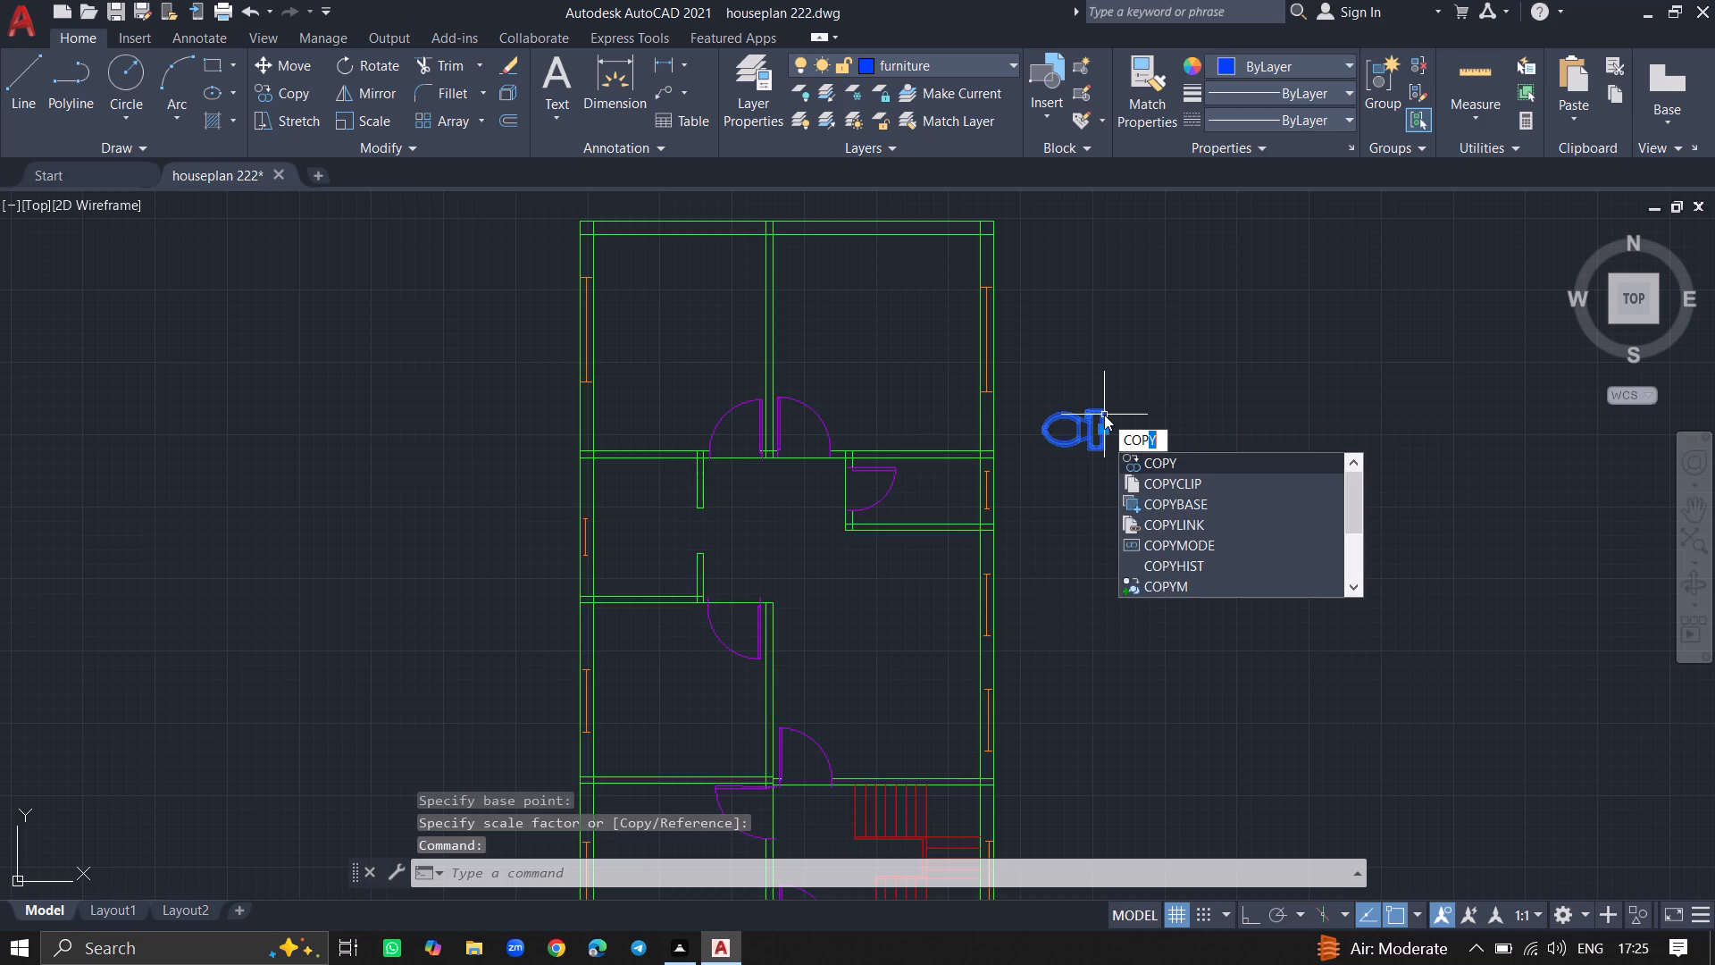
key(y)
key(Return)
click(1104, 415)
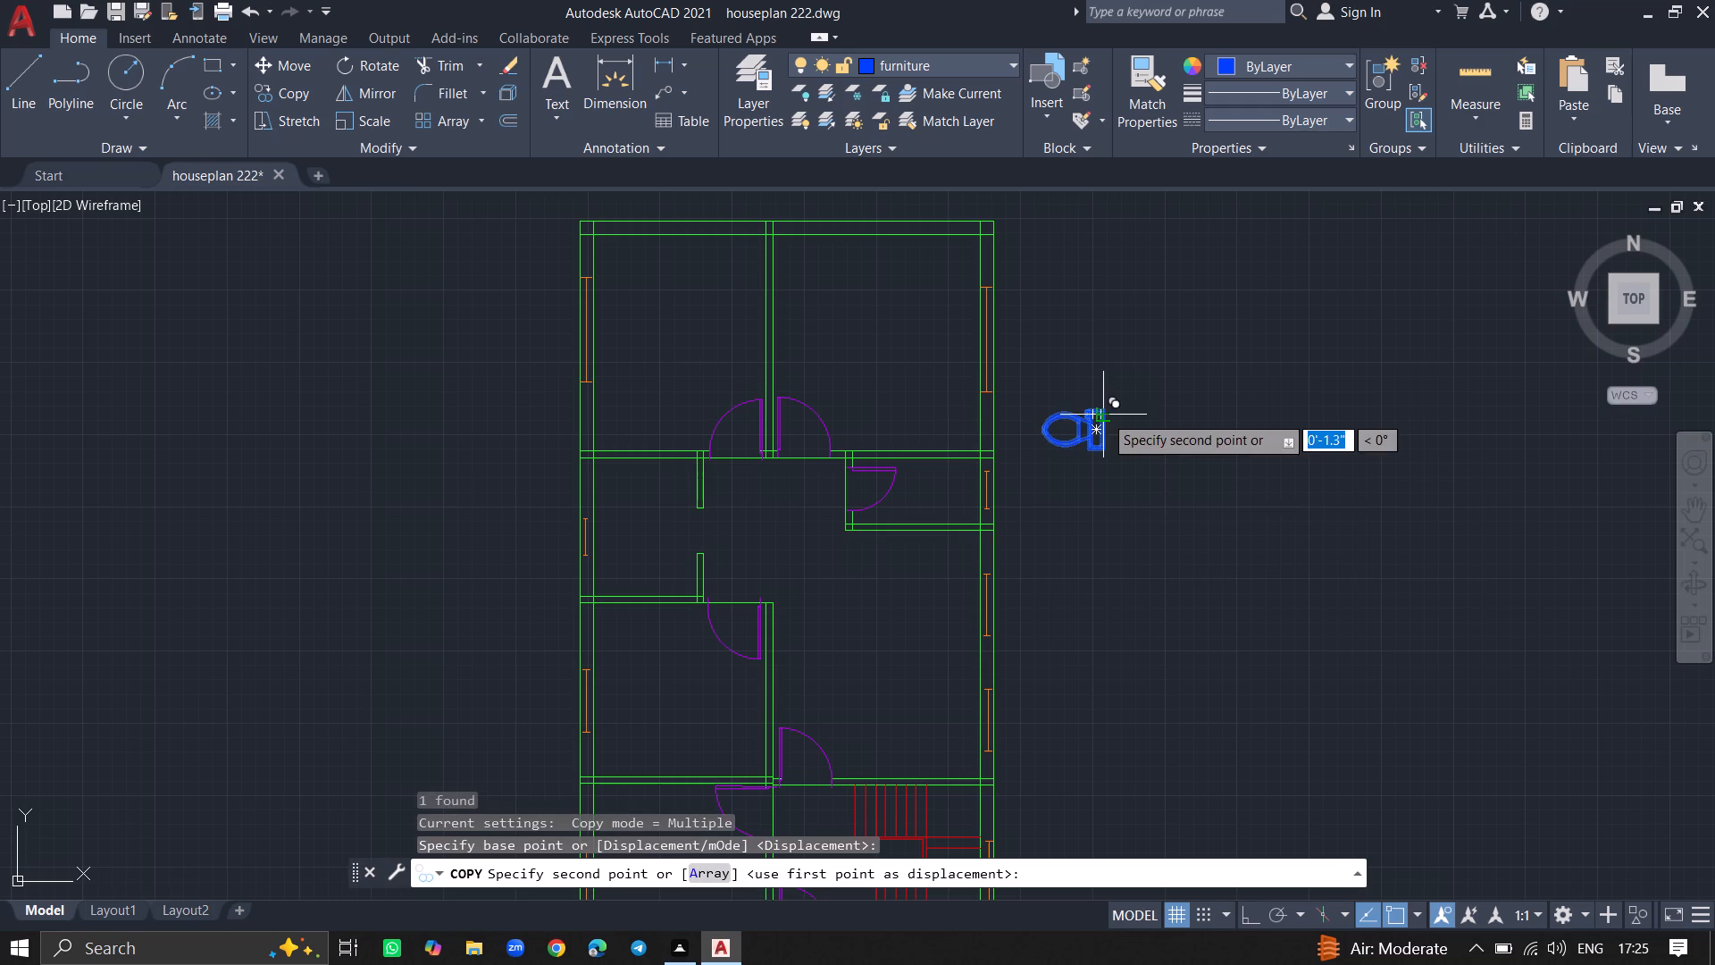
ctrl+scroll(965, 464, up, 2)
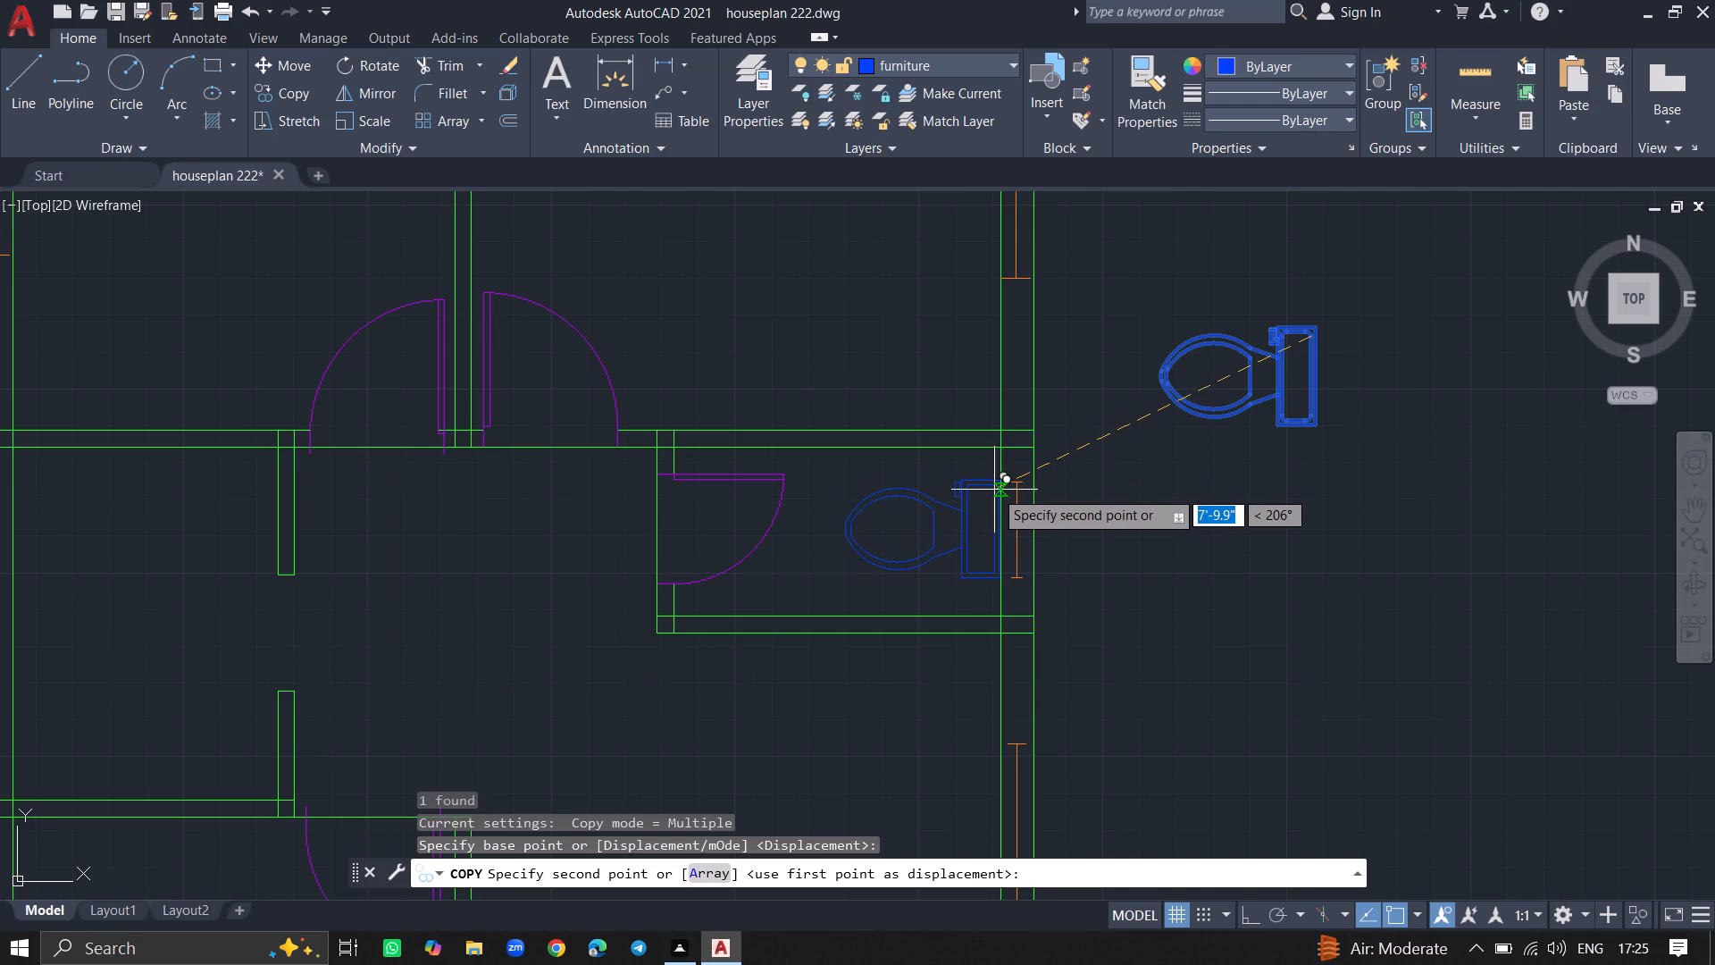
click(991, 491)
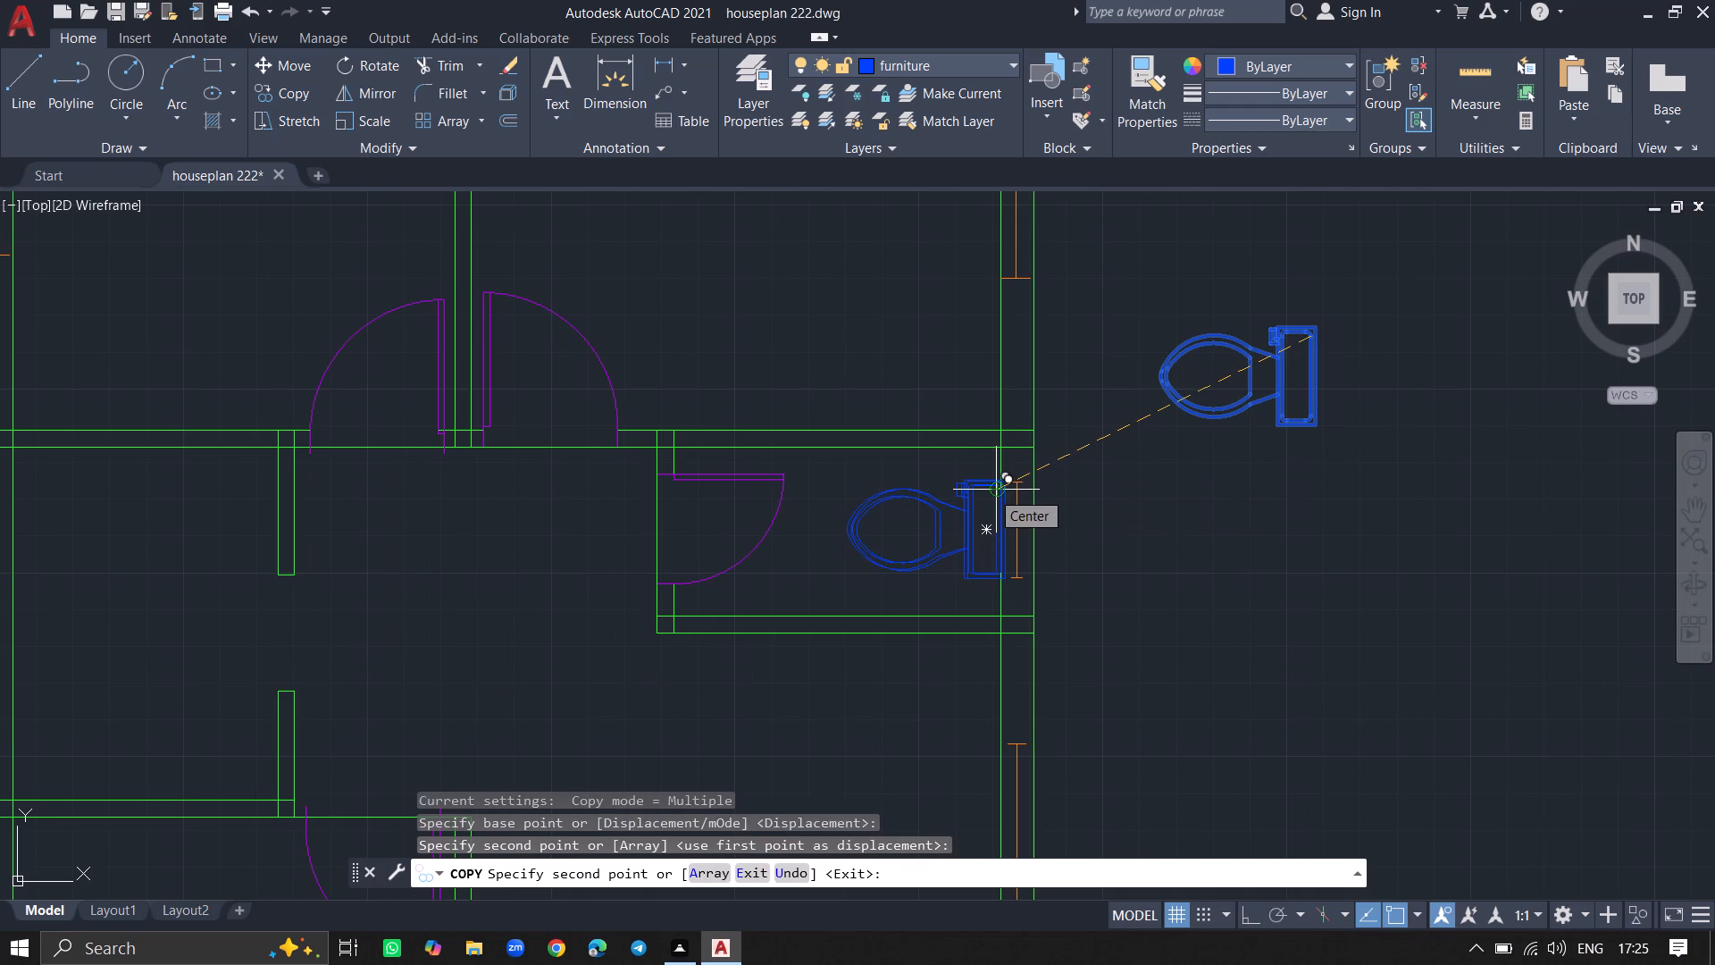
ctrl+scroll(991, 491, up, 2)
key(Escape)
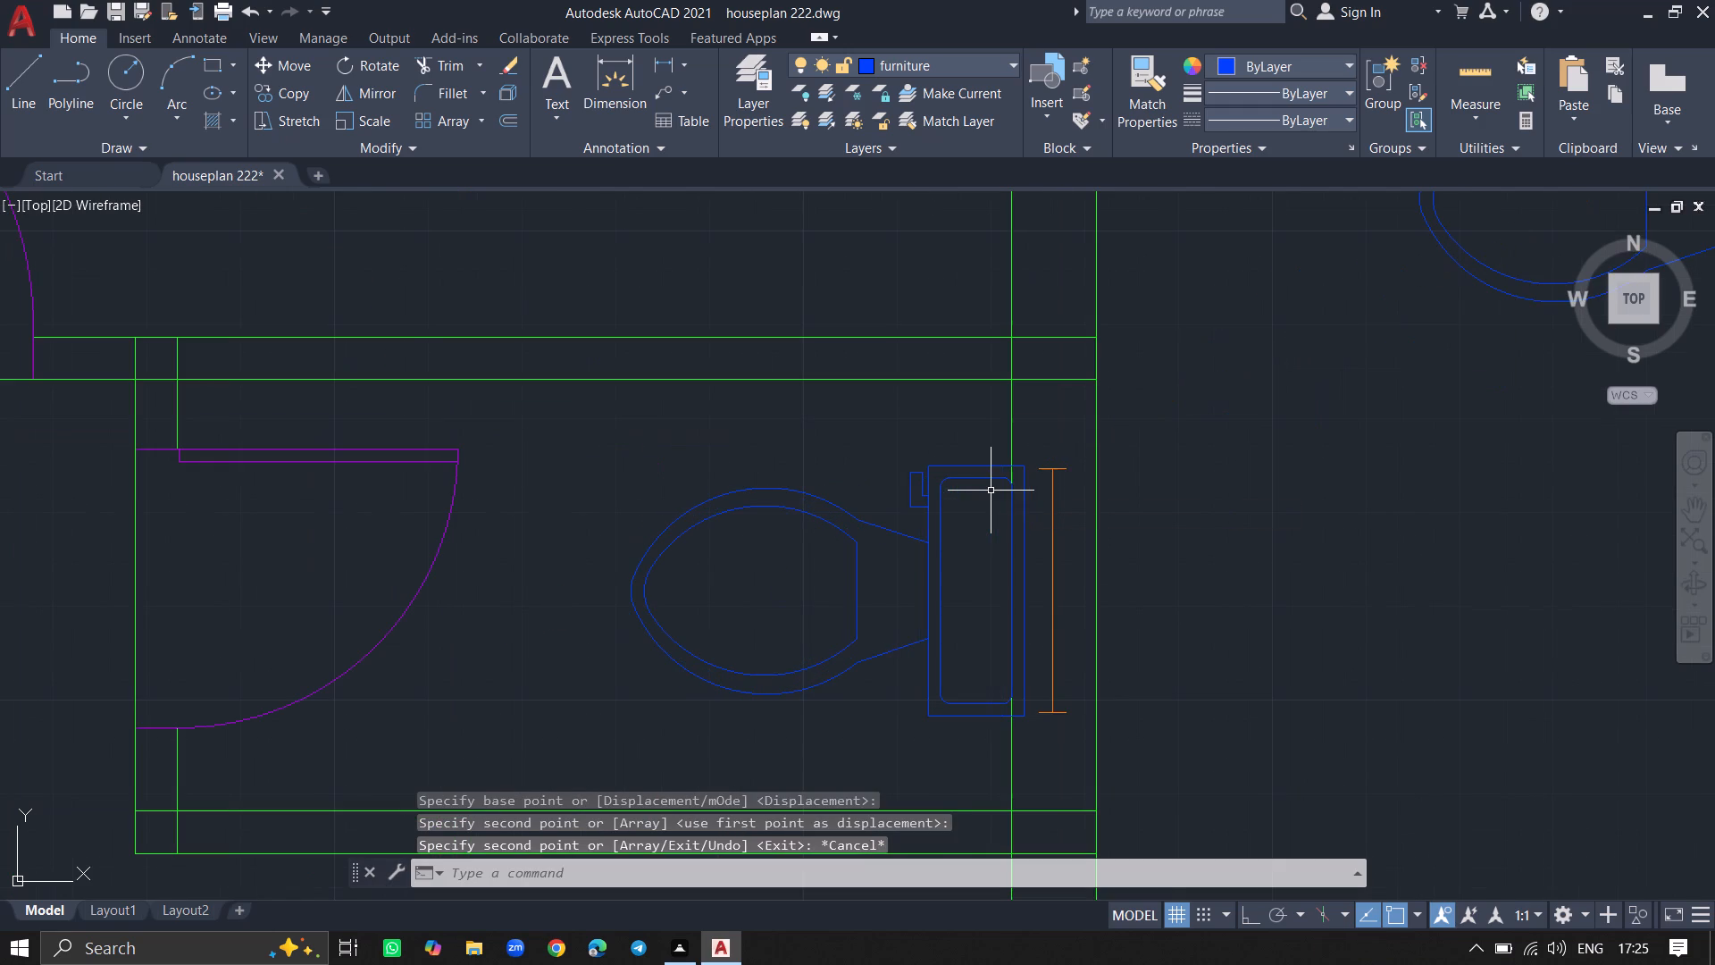
Move the bathroom's toilet copy slightly west so its tank clears the inner face of the east wall.
click(986, 479)
text(mo)
text(ve)
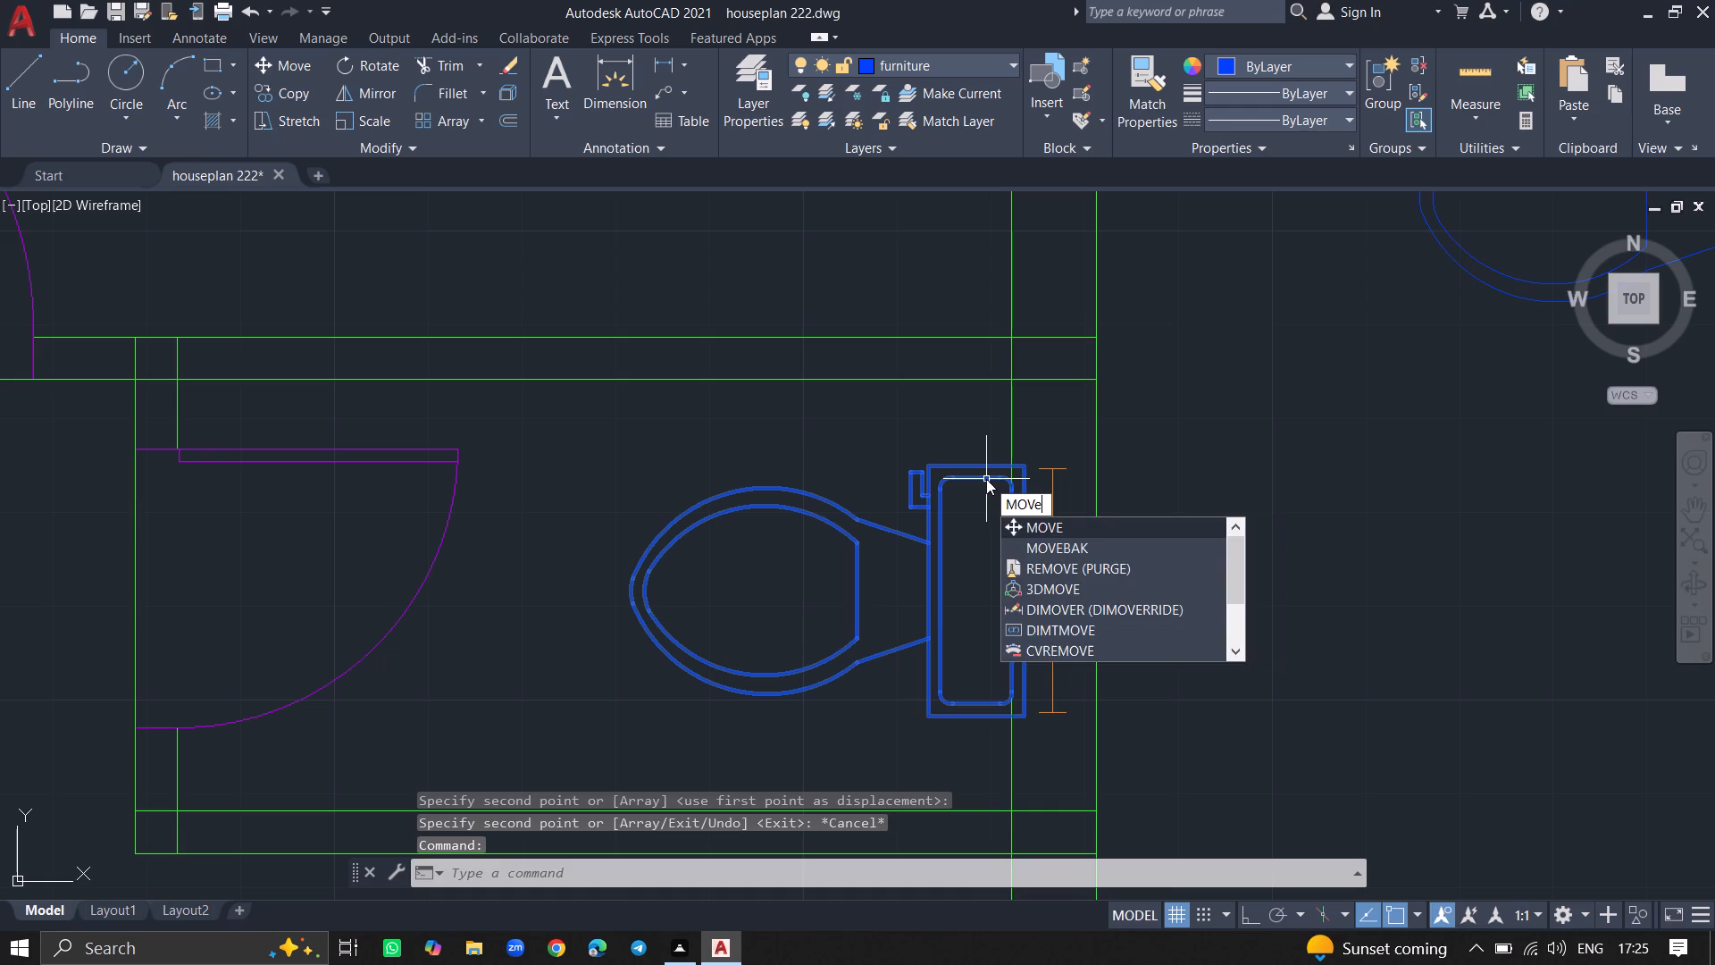
key(Return)
click(986, 479)
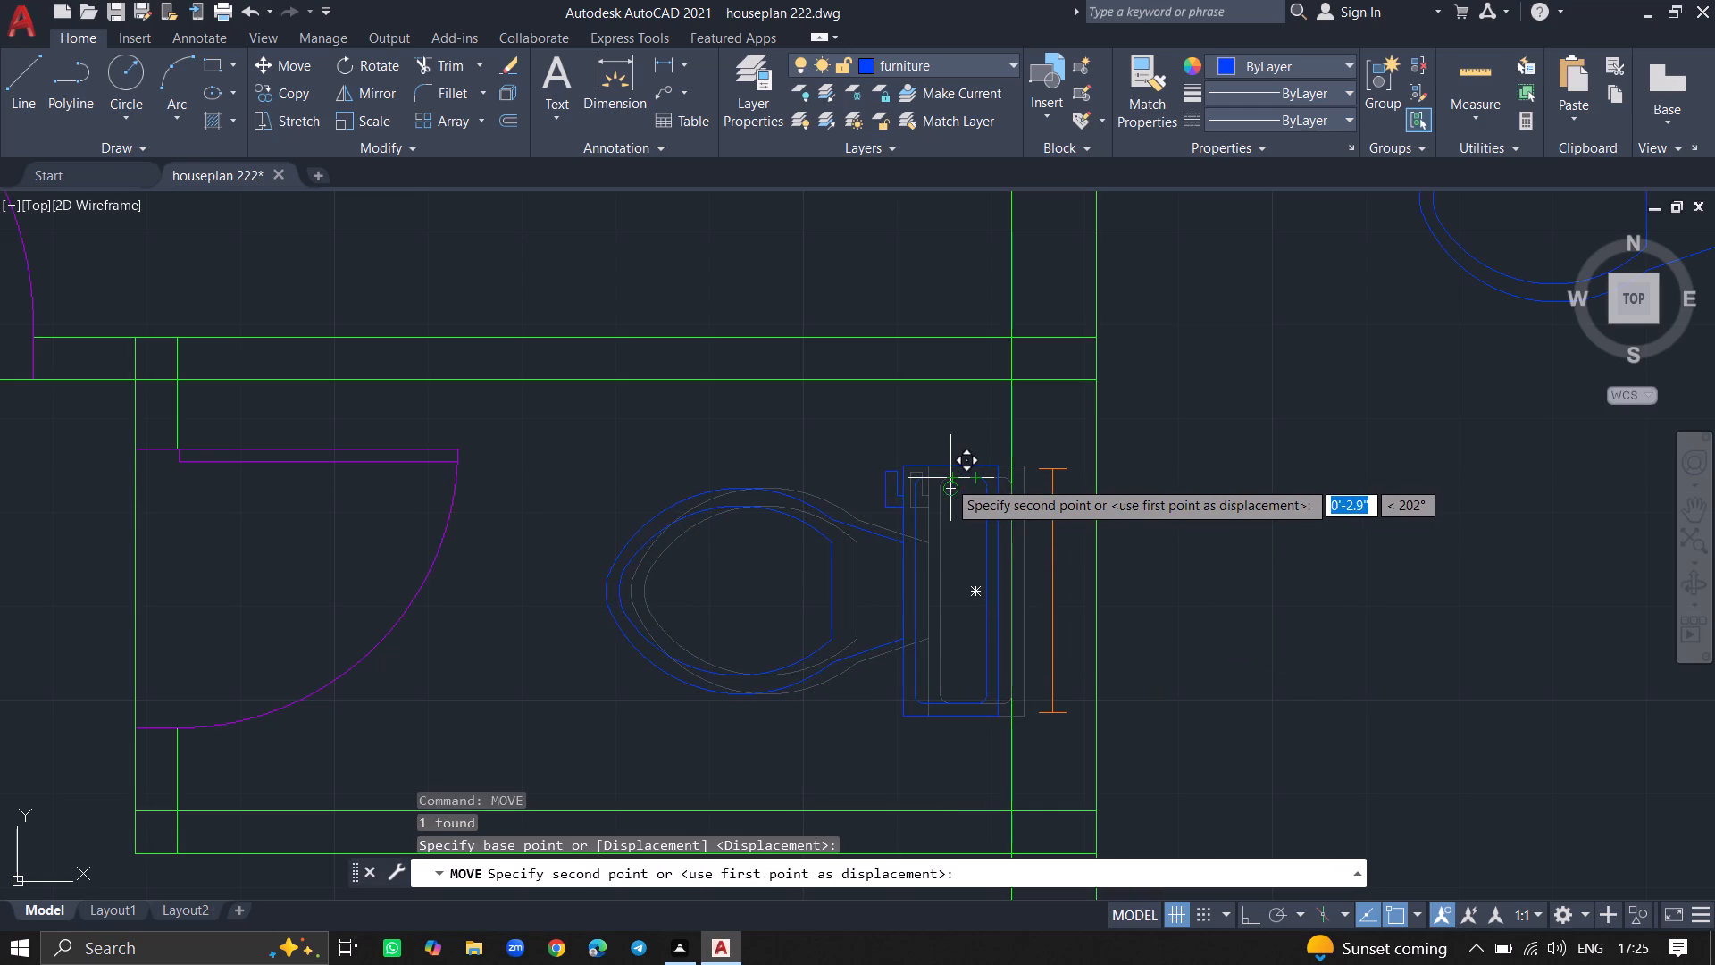
click(943, 484)
Delete the original toilet block outside the house plan's east wall.
ctrl+scroll(1110, 504, down, 2)
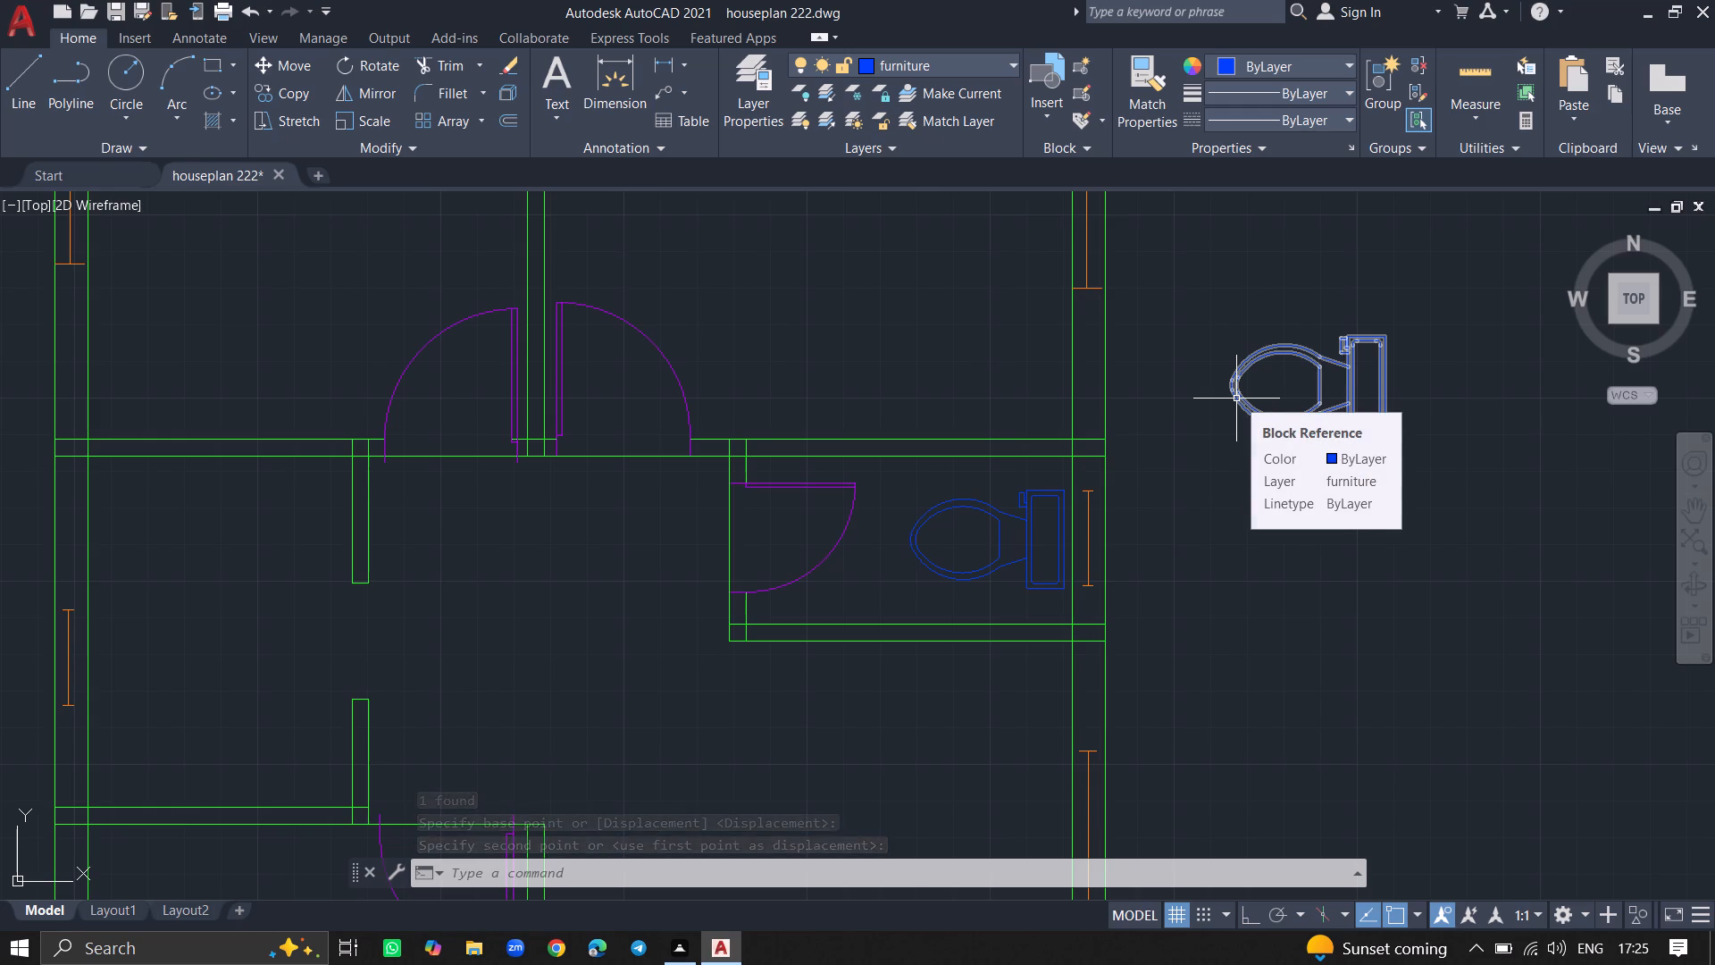
click(1236, 399)
key(Delete)
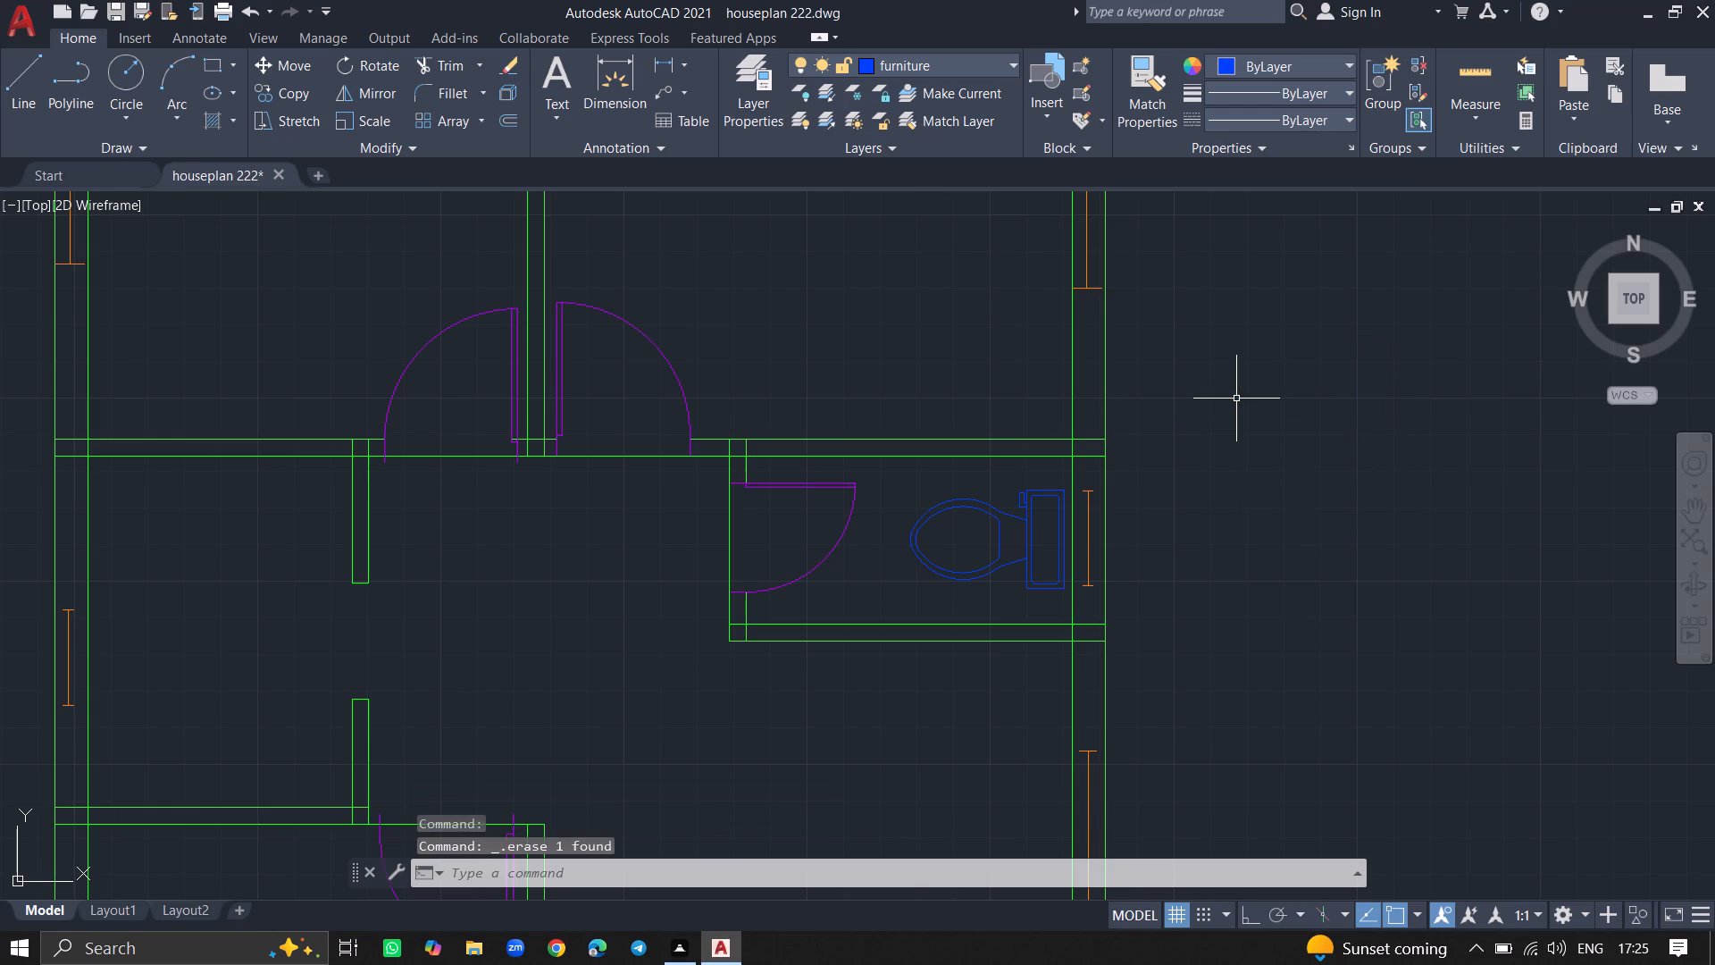
Save the drawing.
ctrl+scroll(1236, 399, down, 2)
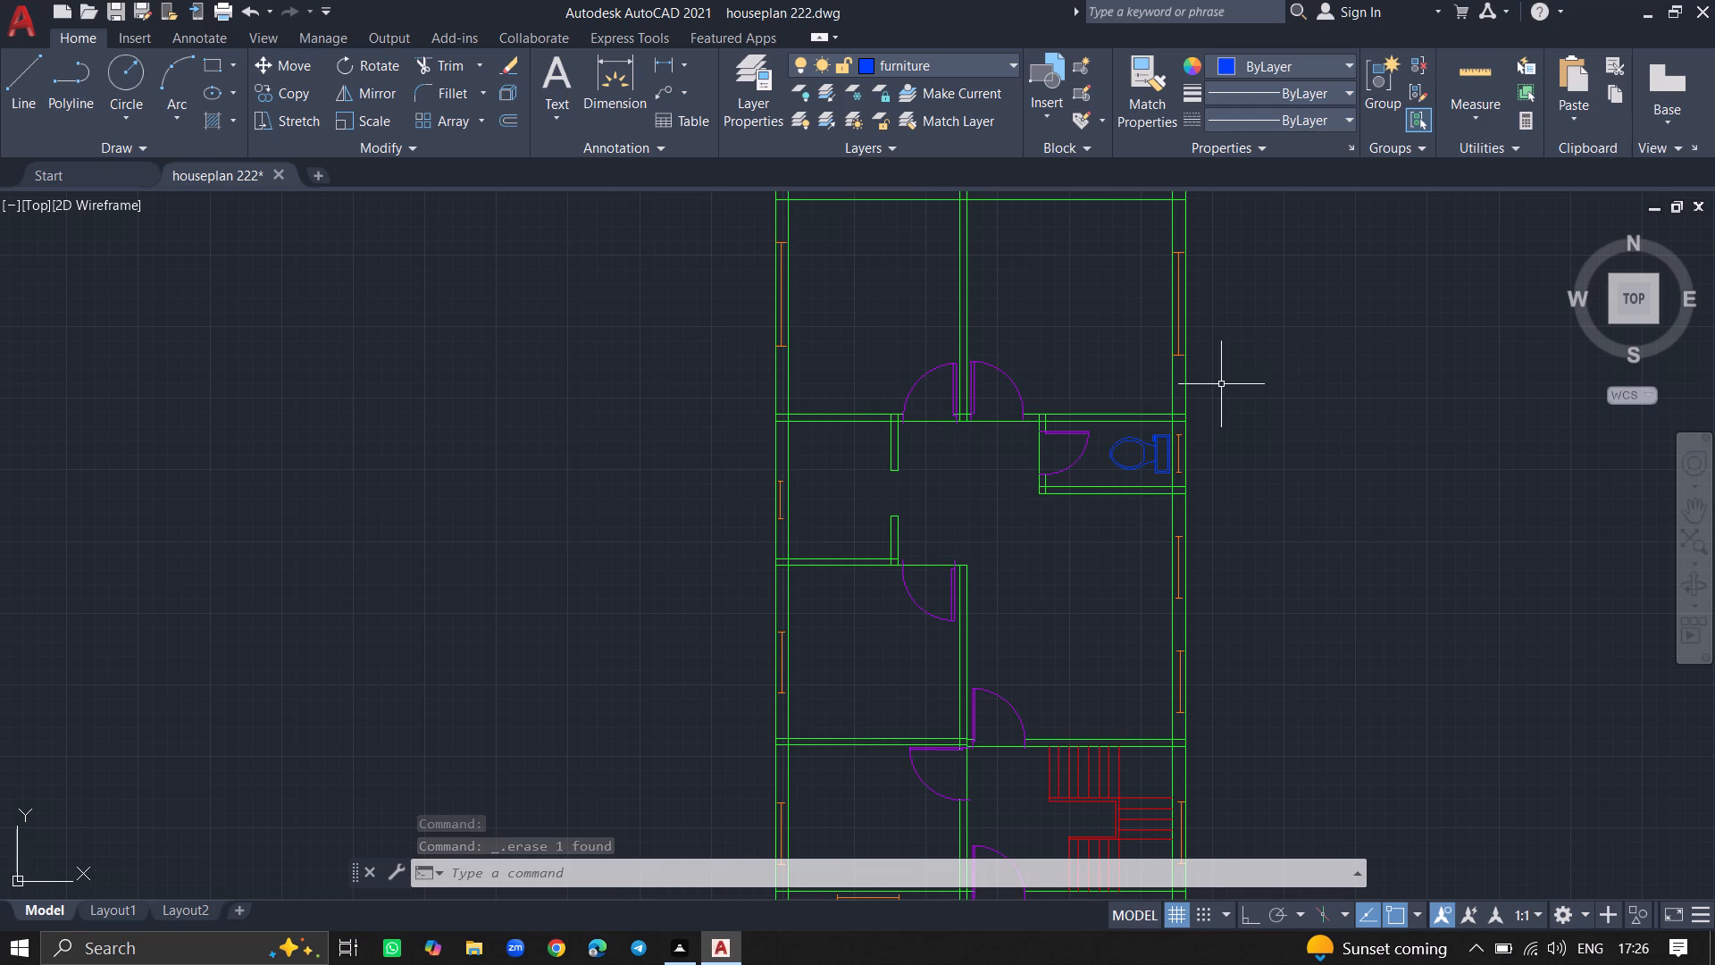
ctrl+scroll(1188, 363, down, 3)
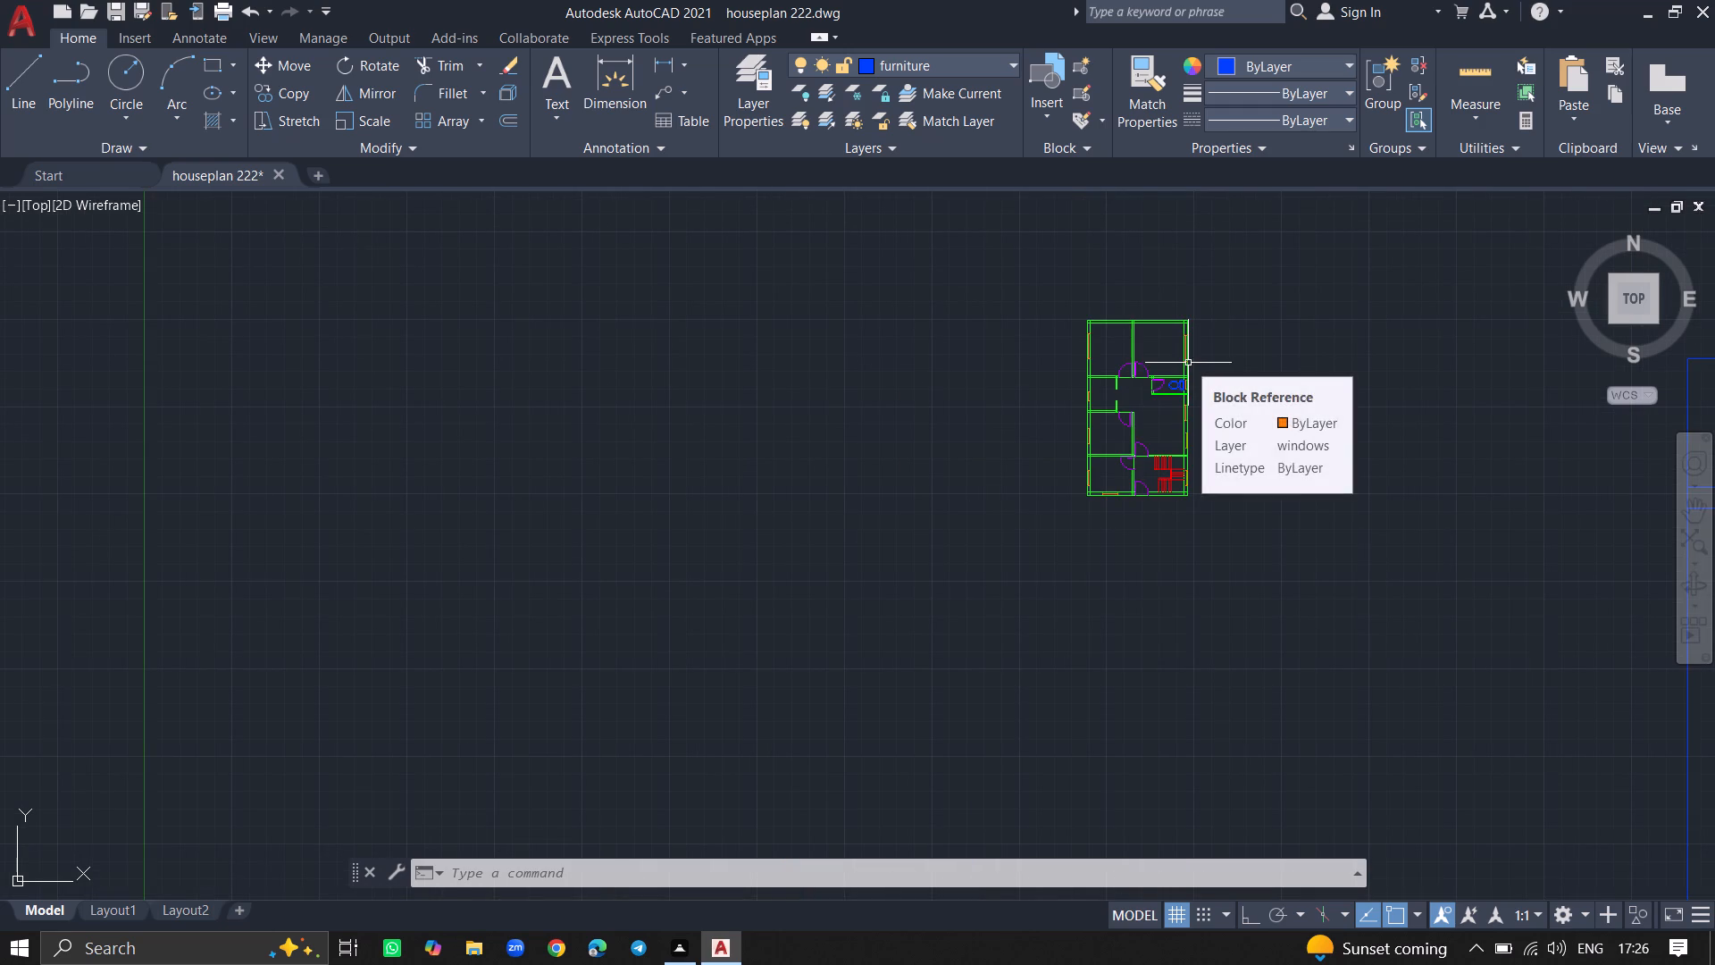
key(ctrl+s)
Scale the oversized queen bed block down to roughly a sixth of its size, based on a point near its pillows.
ctrl+scroll(1215, 451, down, 2)
click(1427, 465)
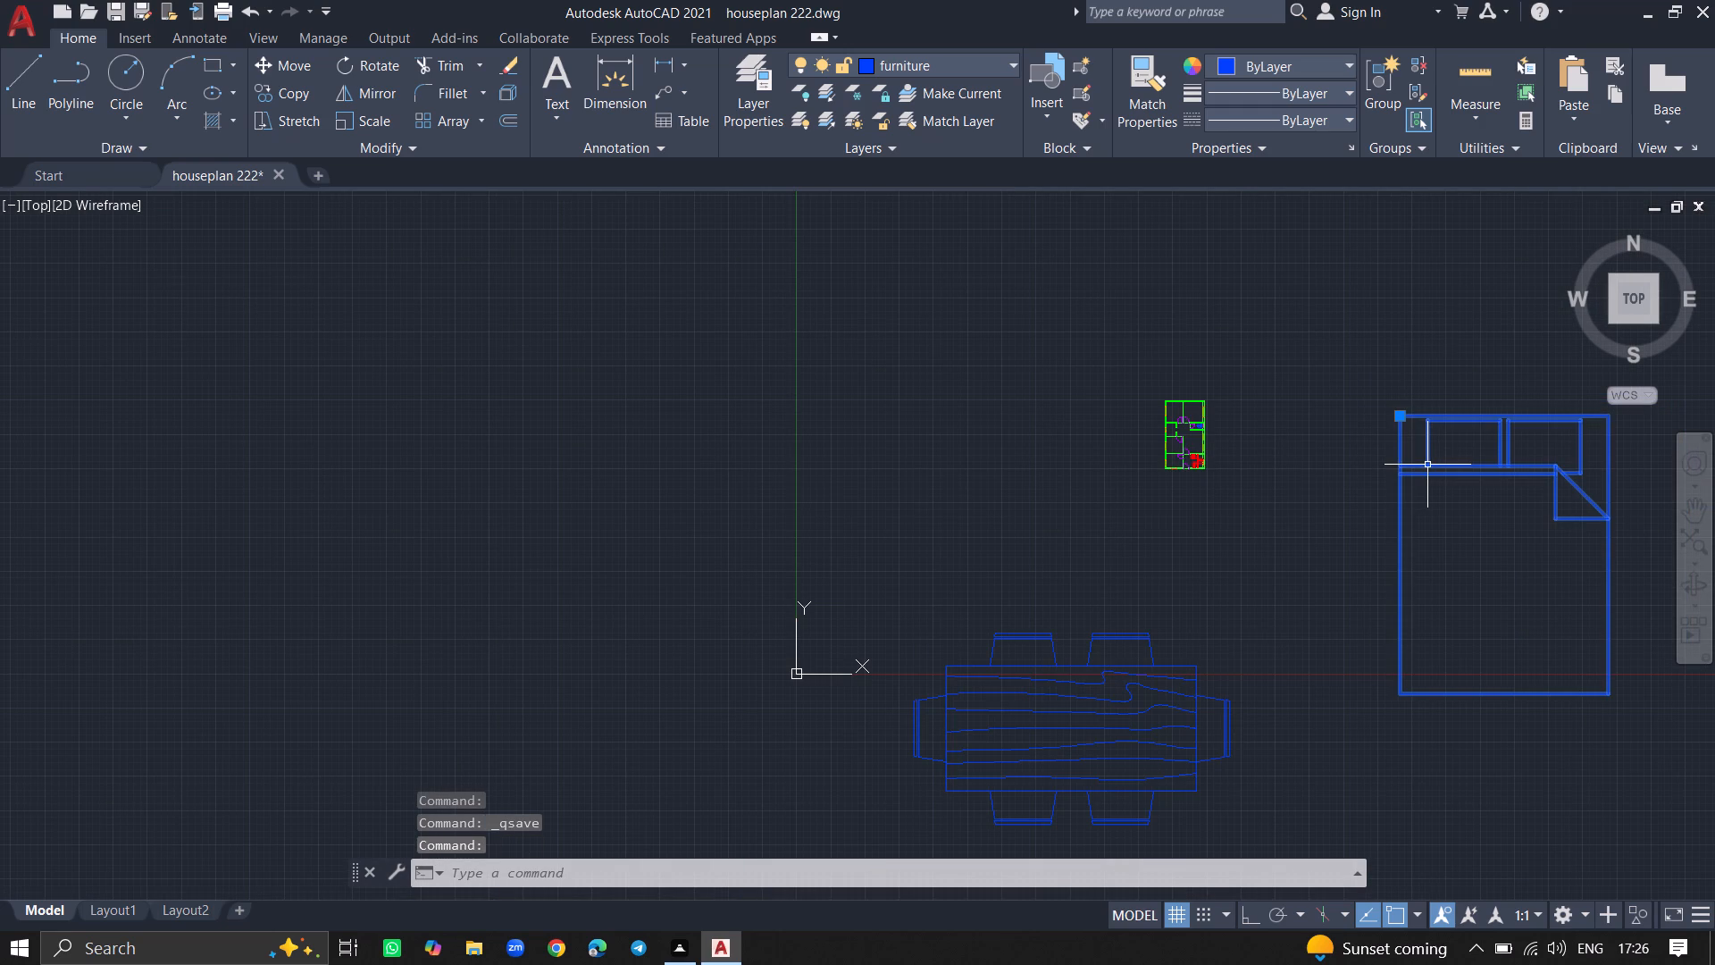
text(sc)
key(Return)
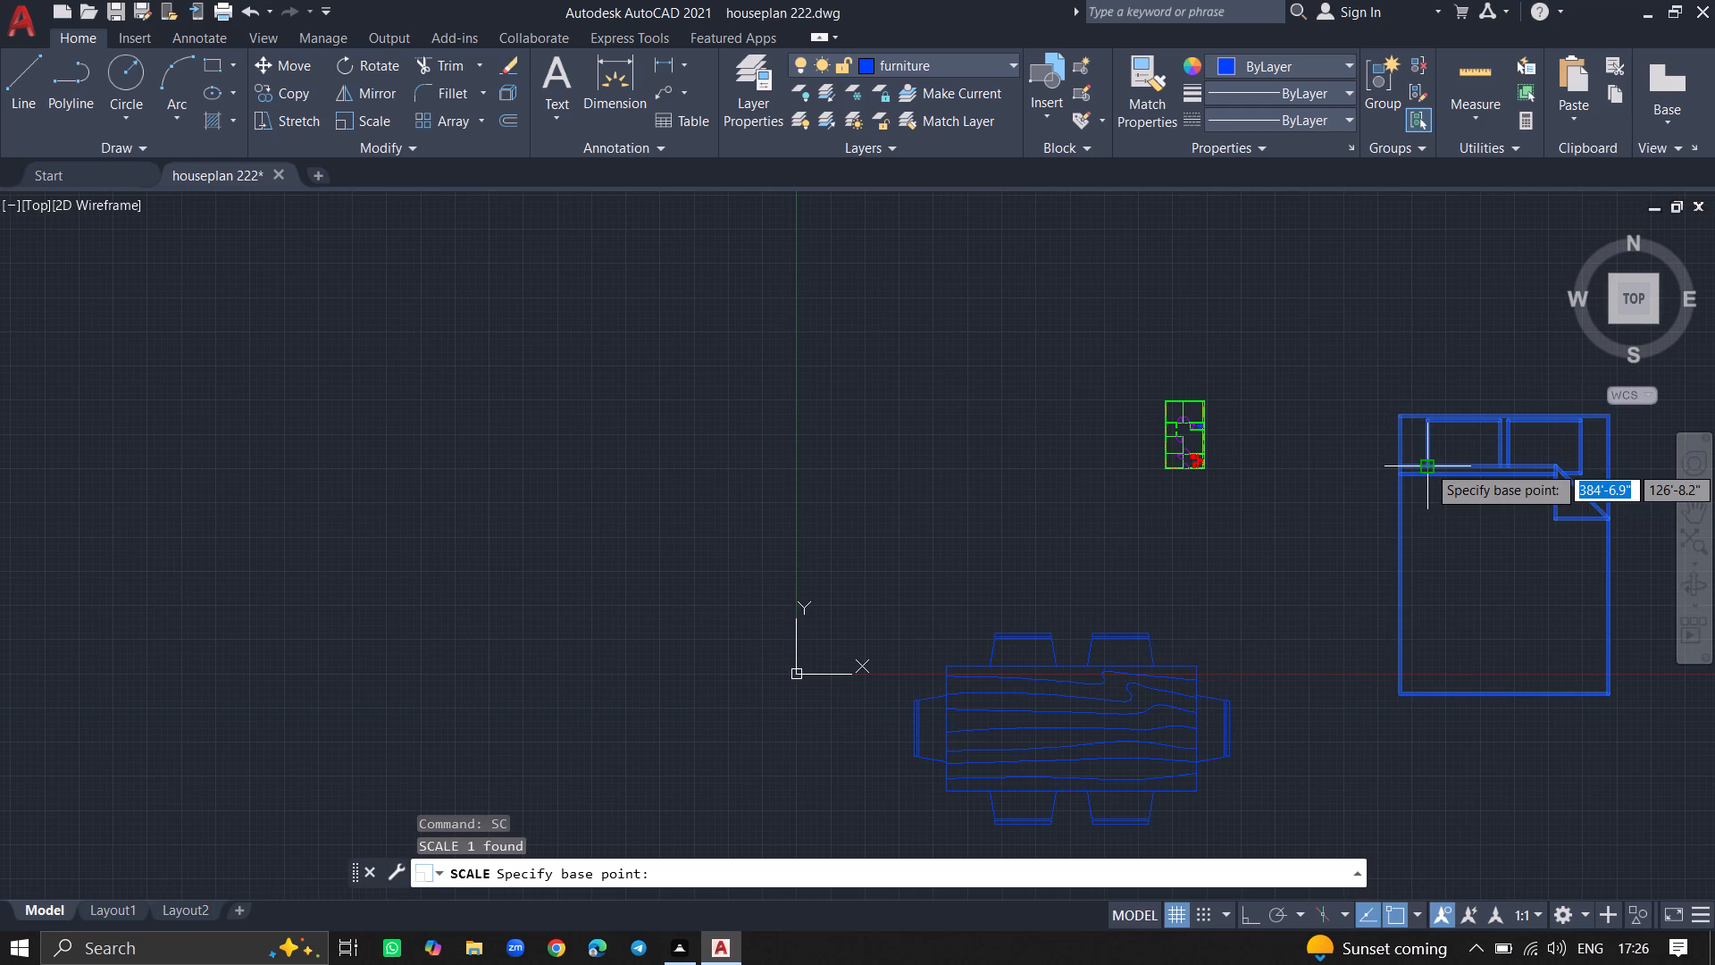
click(1427, 465)
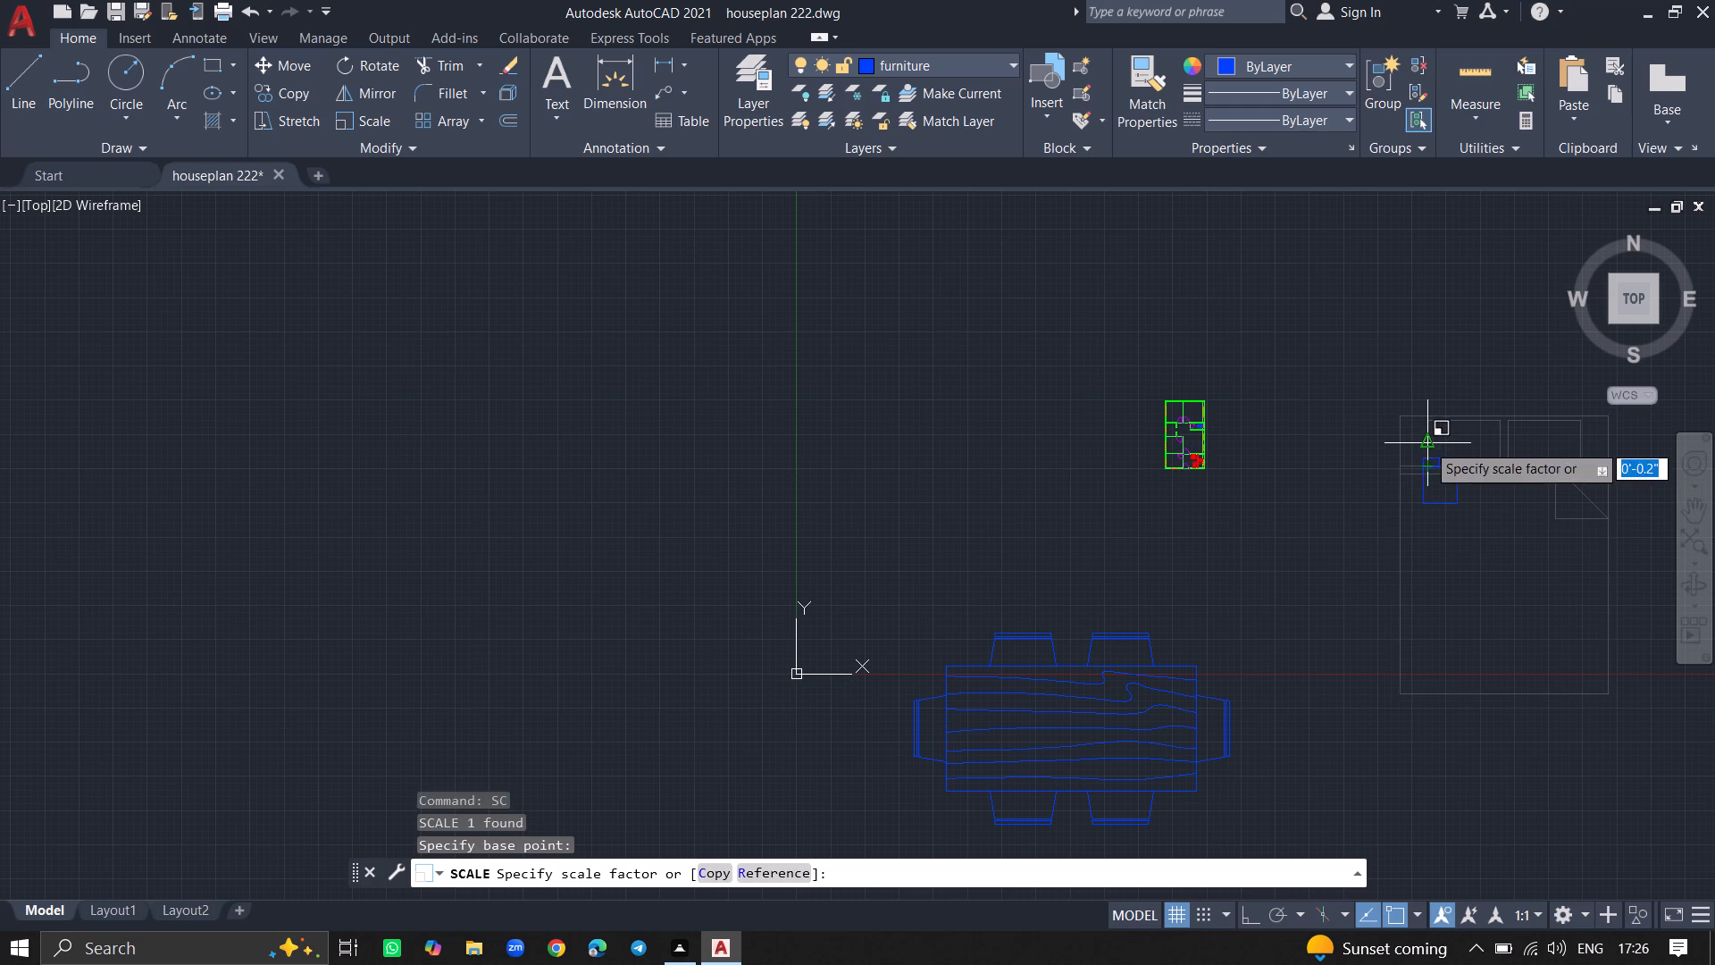
click(1425, 433)
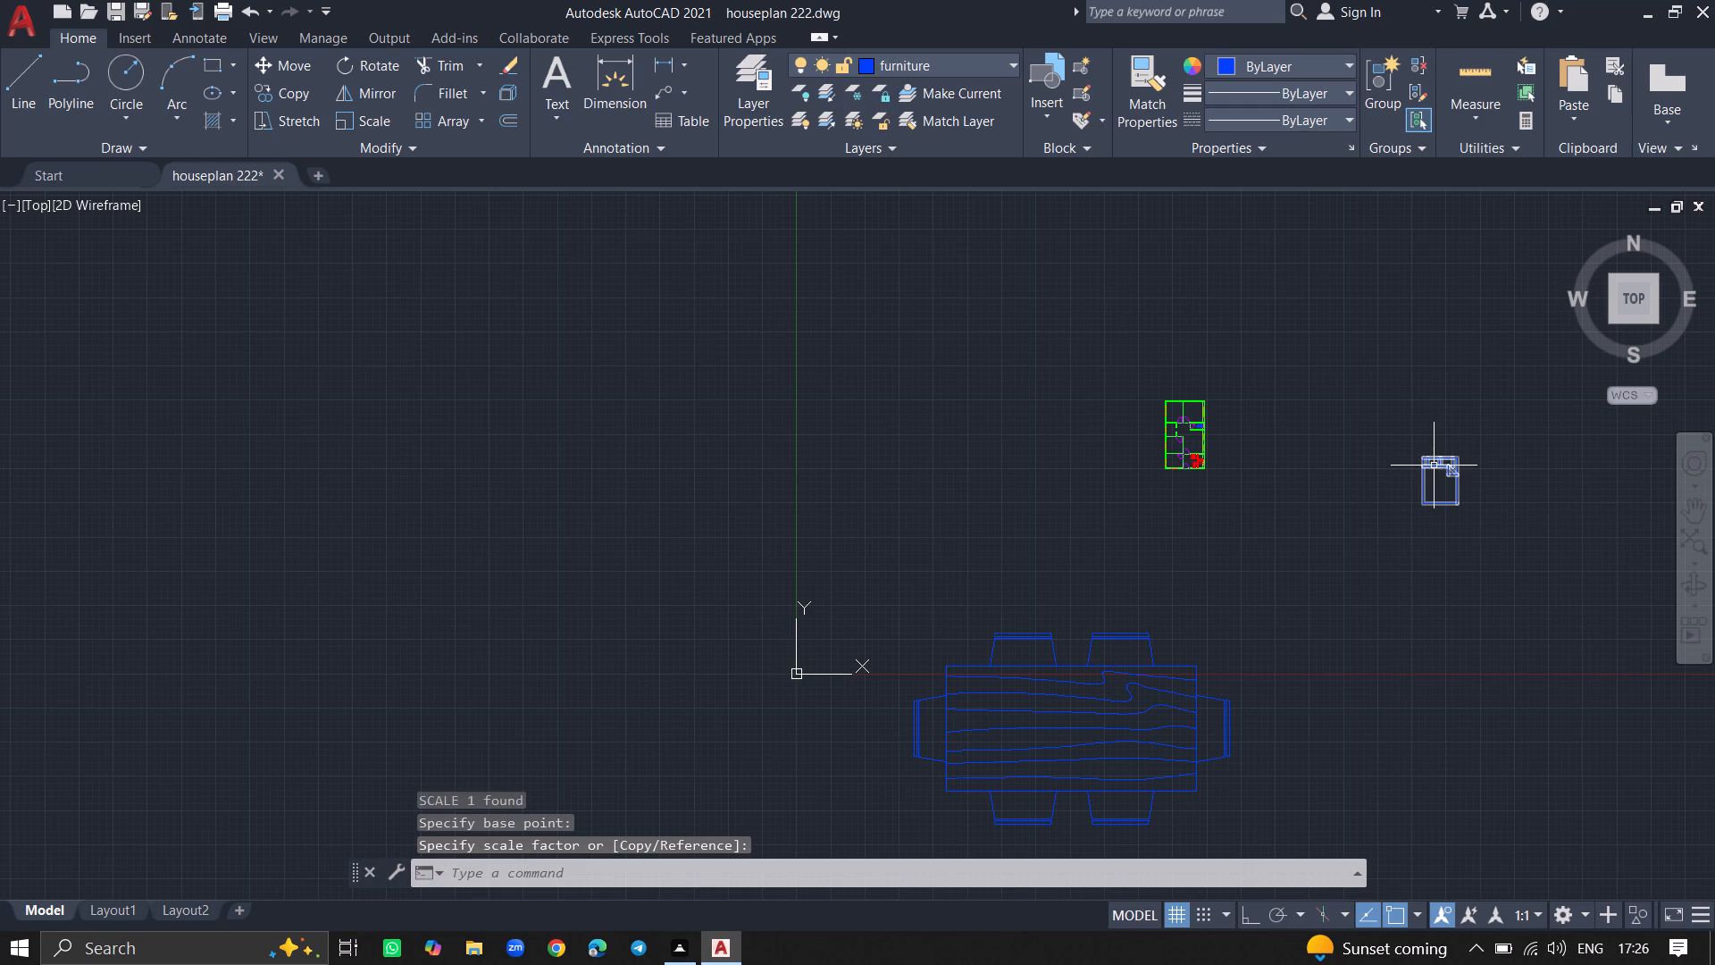
Move the reduced queen bed block onto the northwest bedroom of the house plan.
click(1434, 466)
text(move)
key(Return)
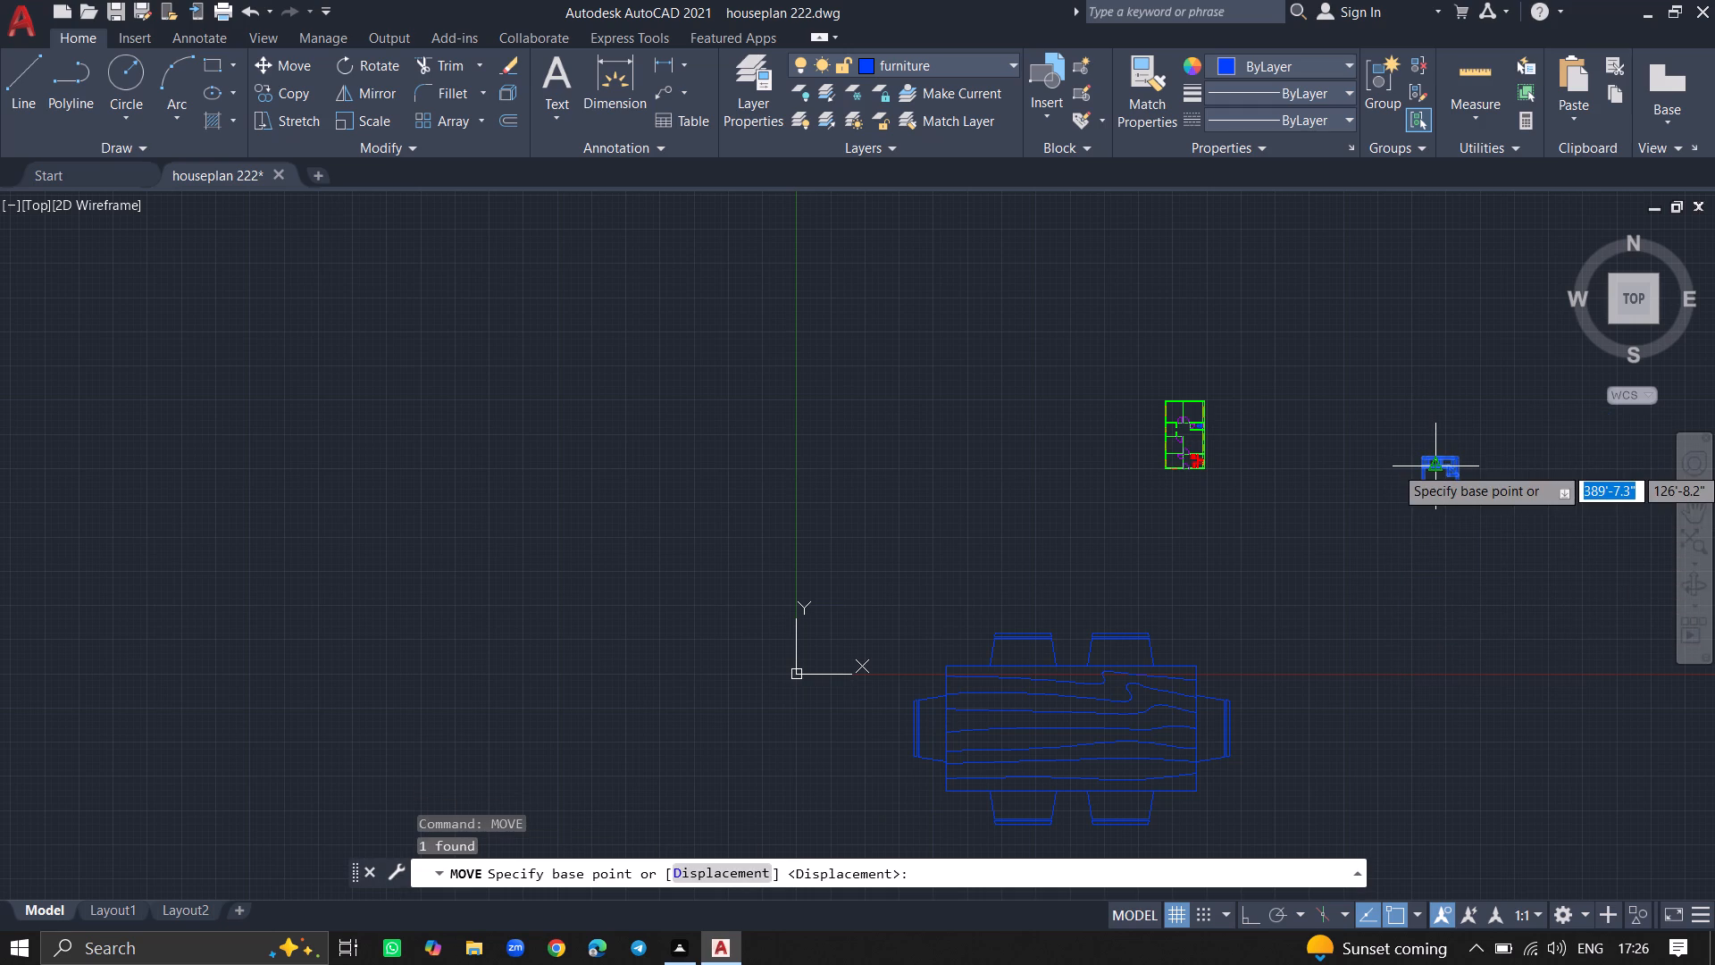
click(1434, 466)
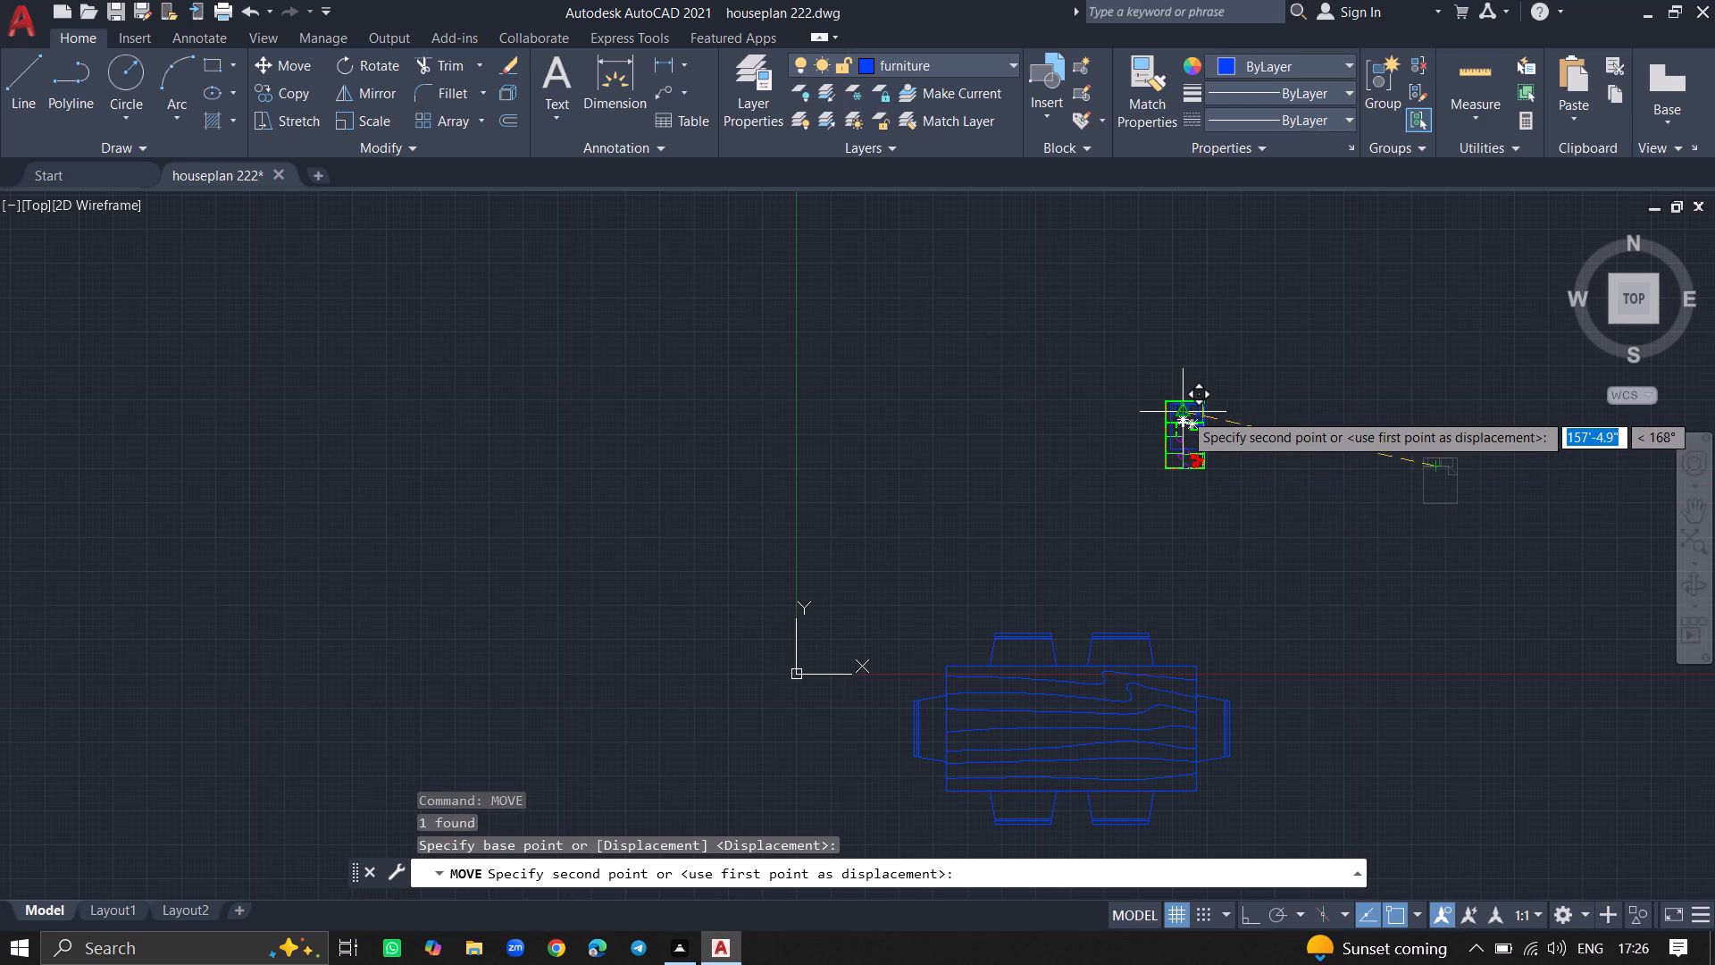
ctrl+scroll(1184, 412, up, 8)
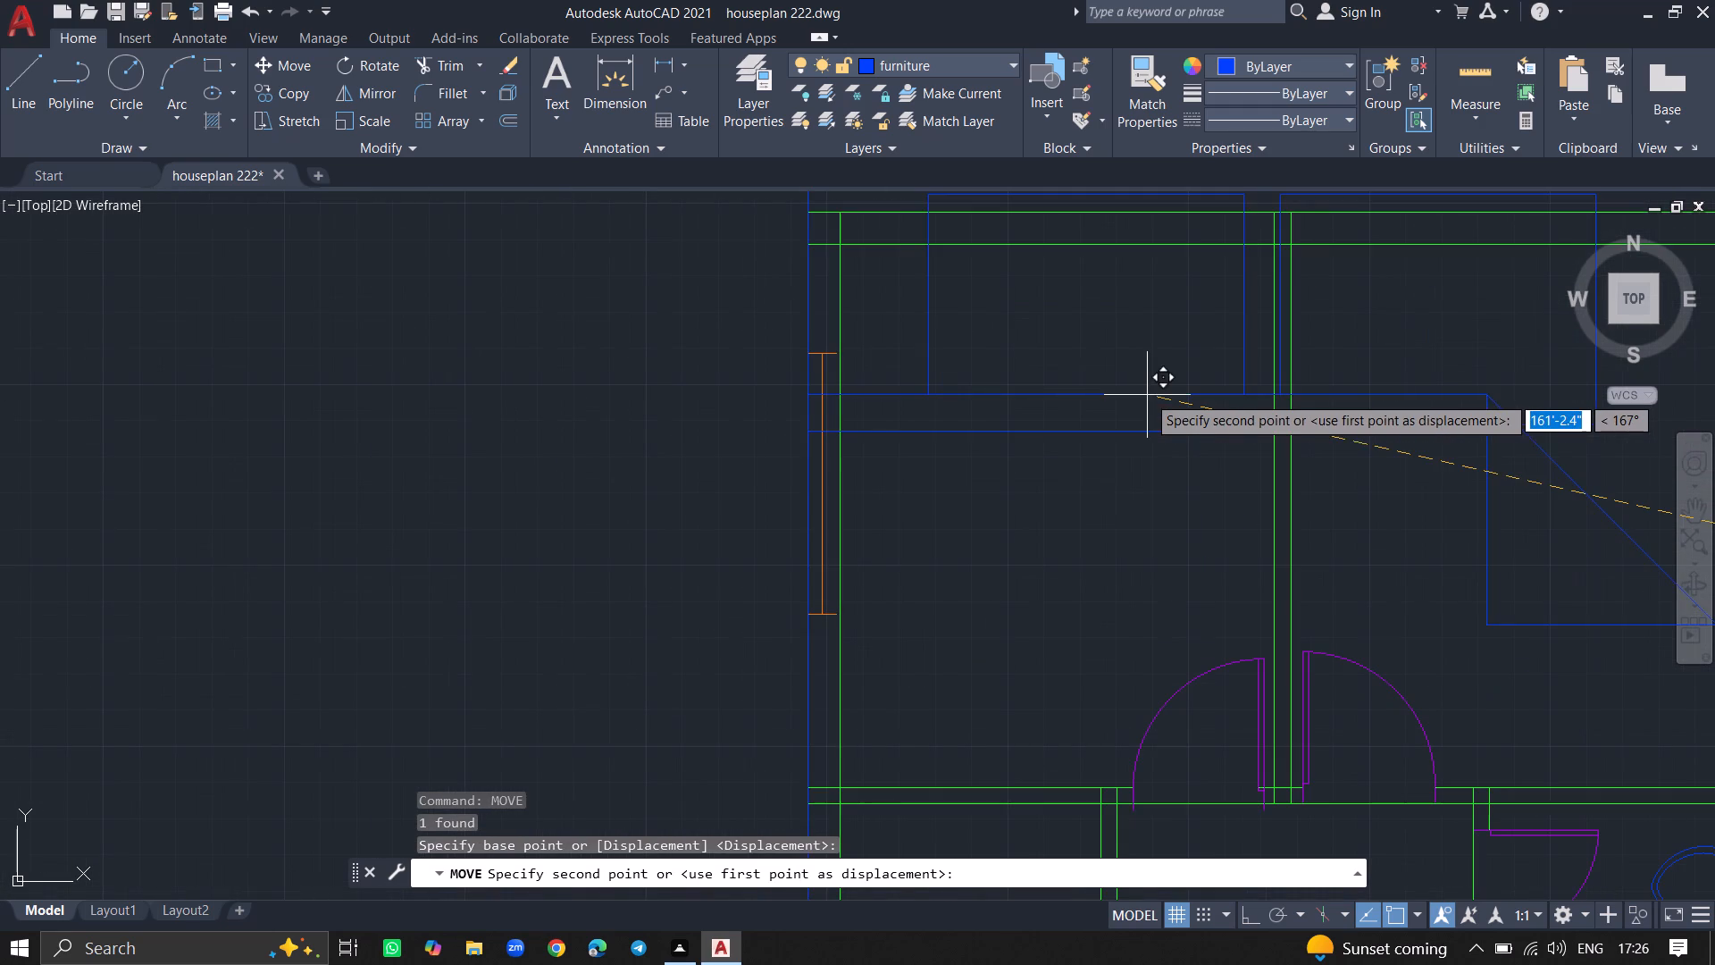
click(1160, 451)
Scale the queen bed block down again to roughly a sixth of its size so it fits the northwest bedroom.
click(1160, 451)
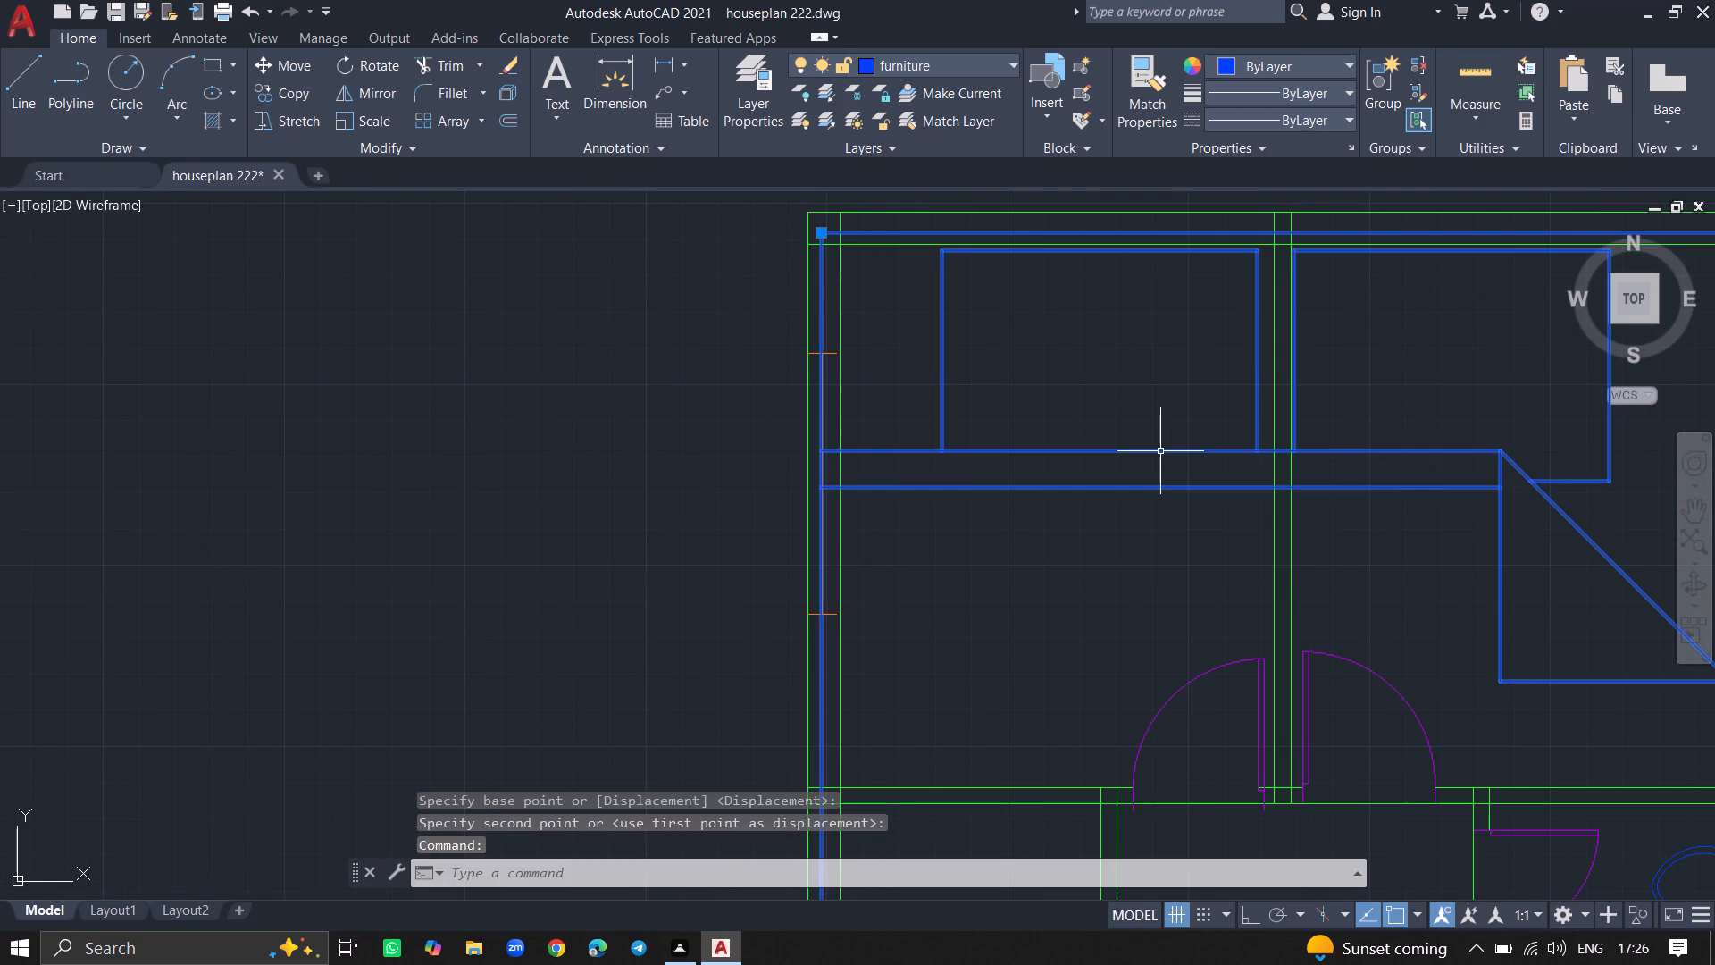
text(sc)
key(Return)
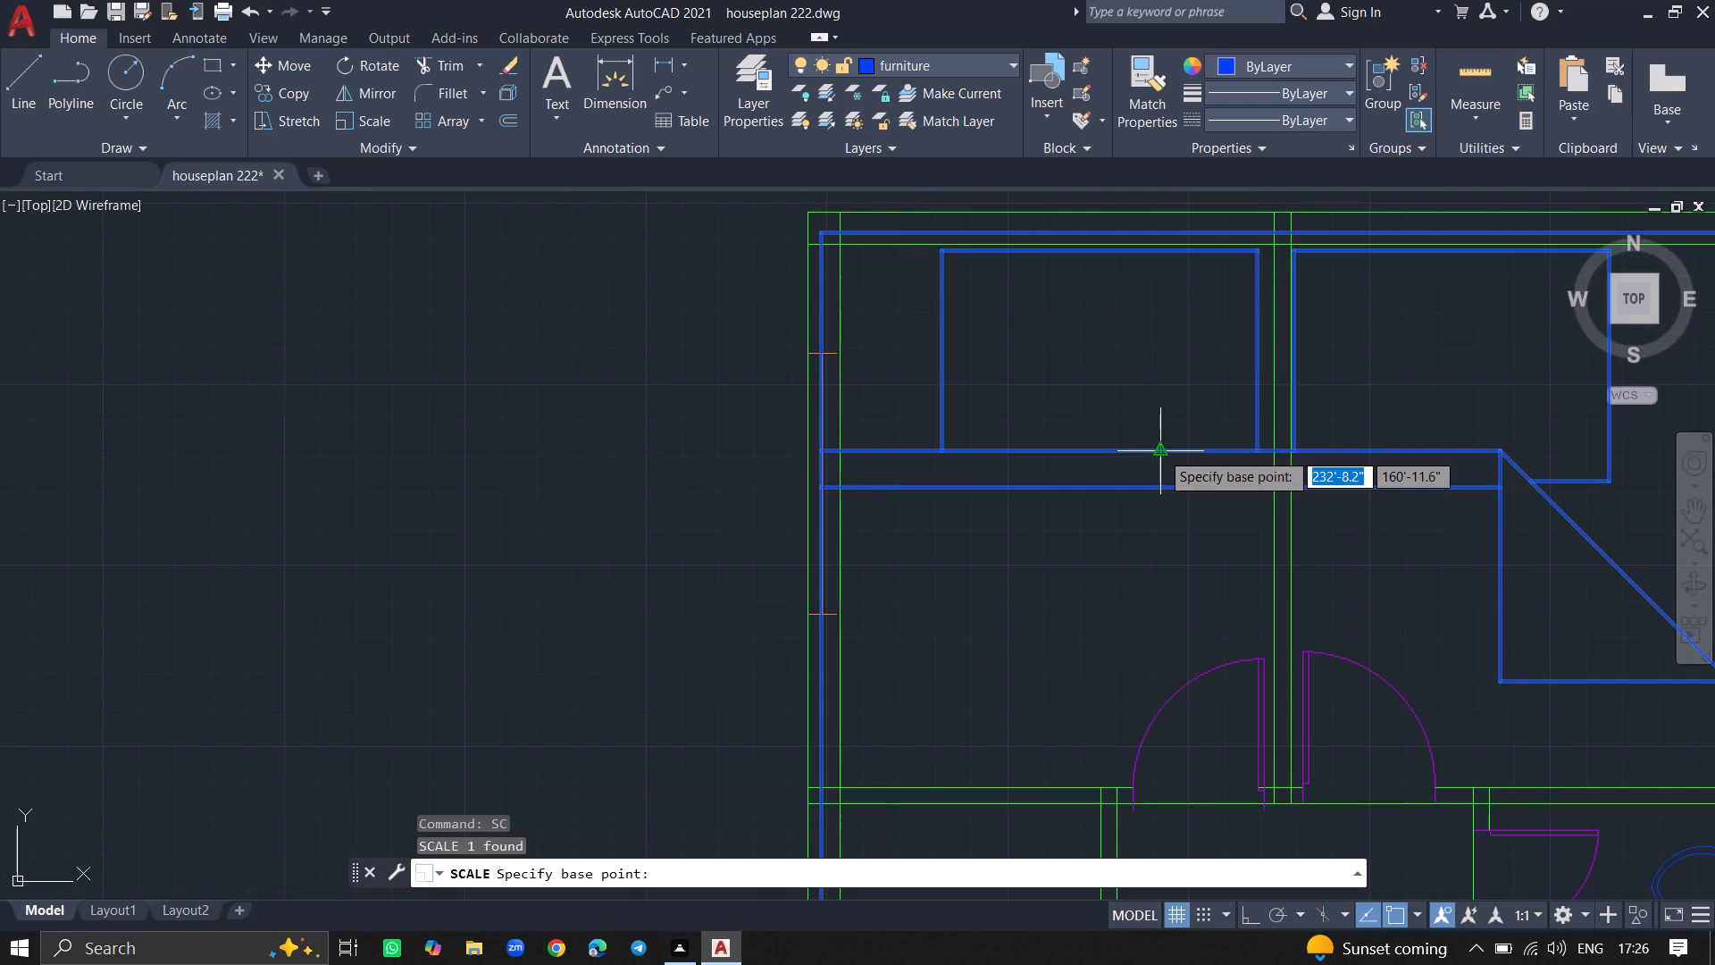
click(1160, 451)
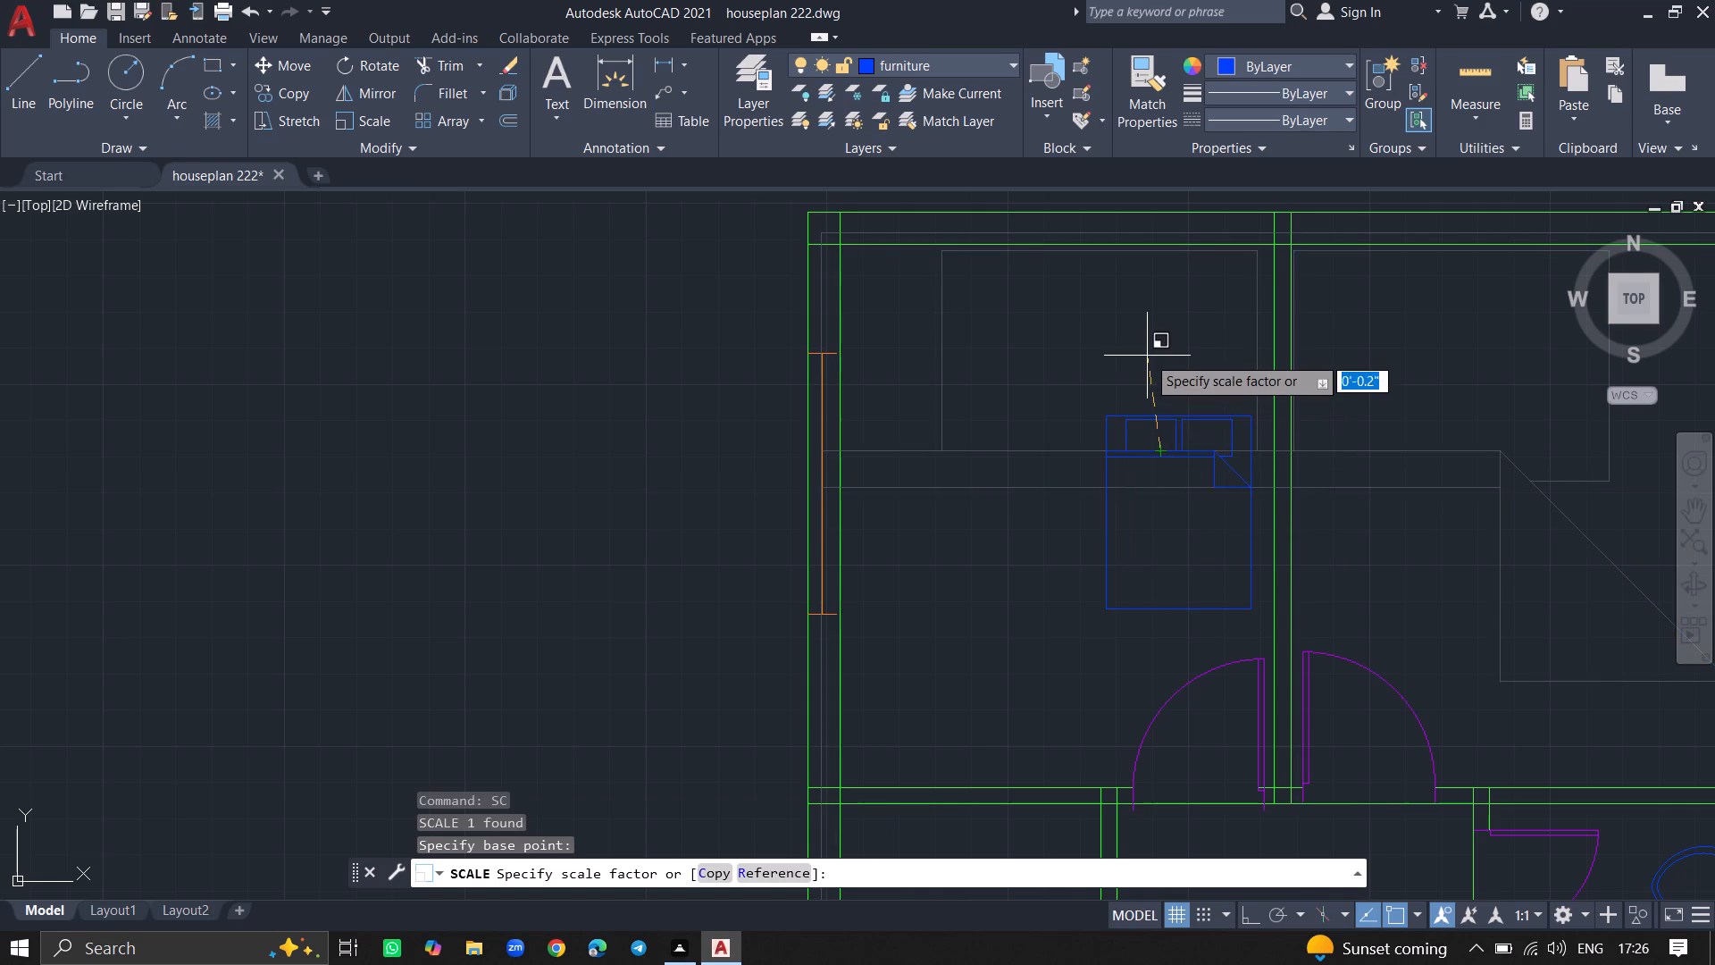
click(1147, 356)
Move the queen bed block northwest within the bedroom, placing its head just below the north wall.
click(1162, 414)
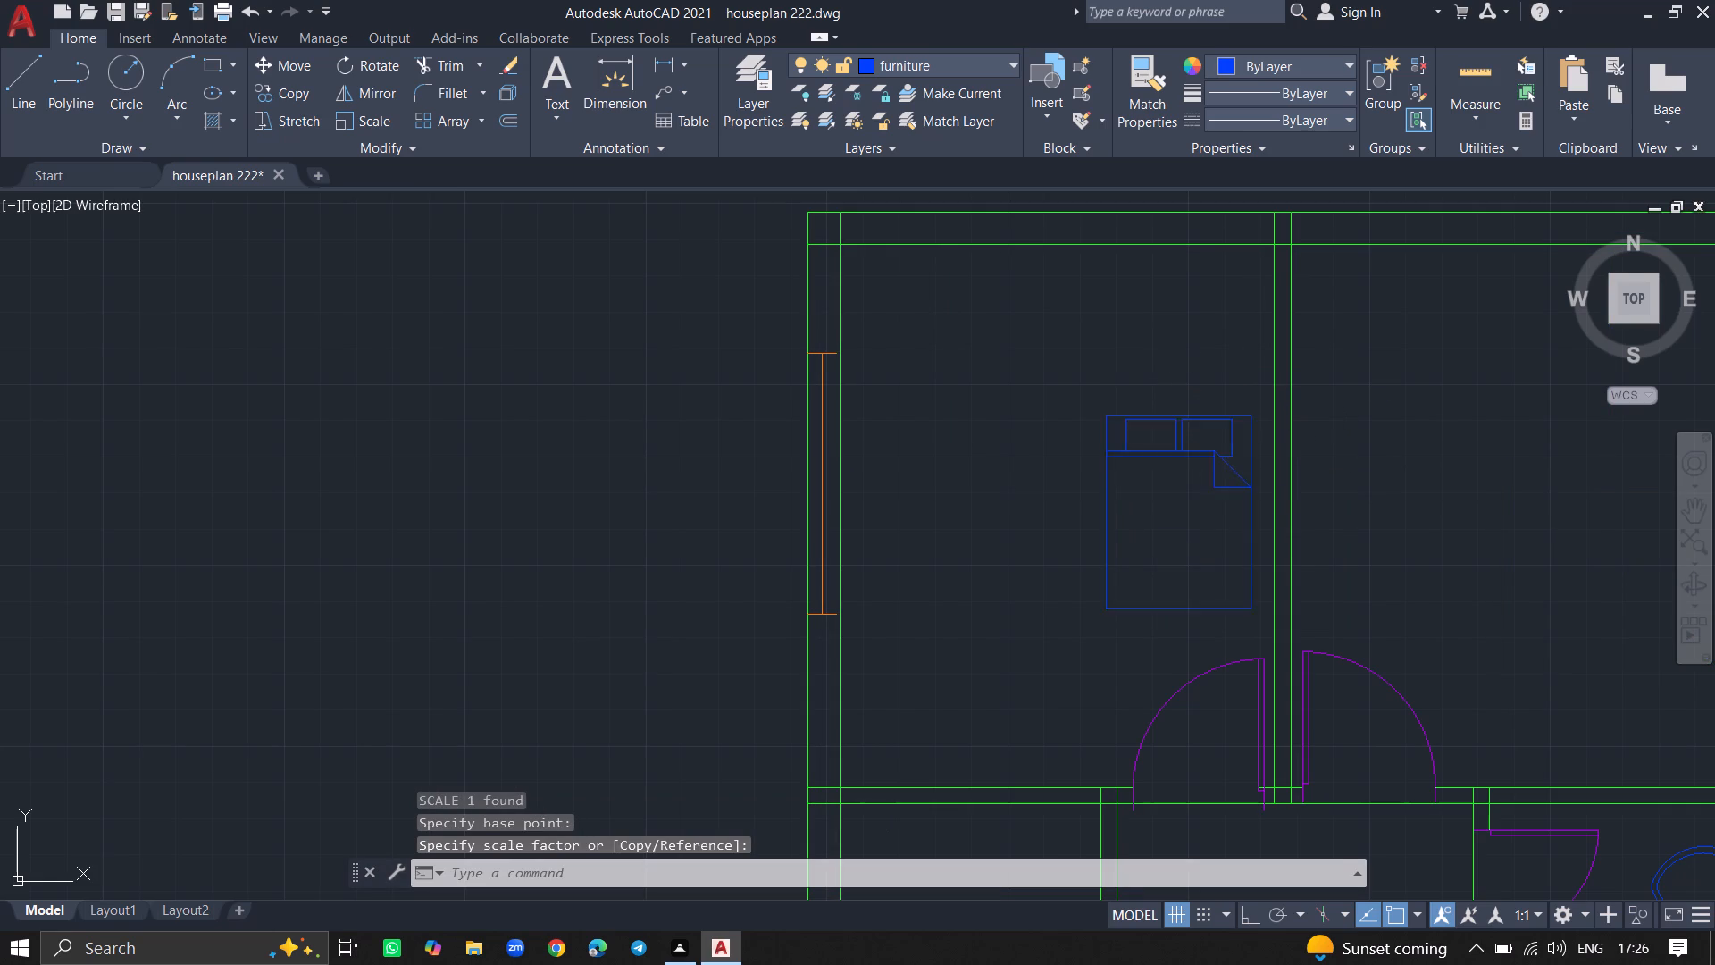
text(move)
key(Return)
click(1162, 414)
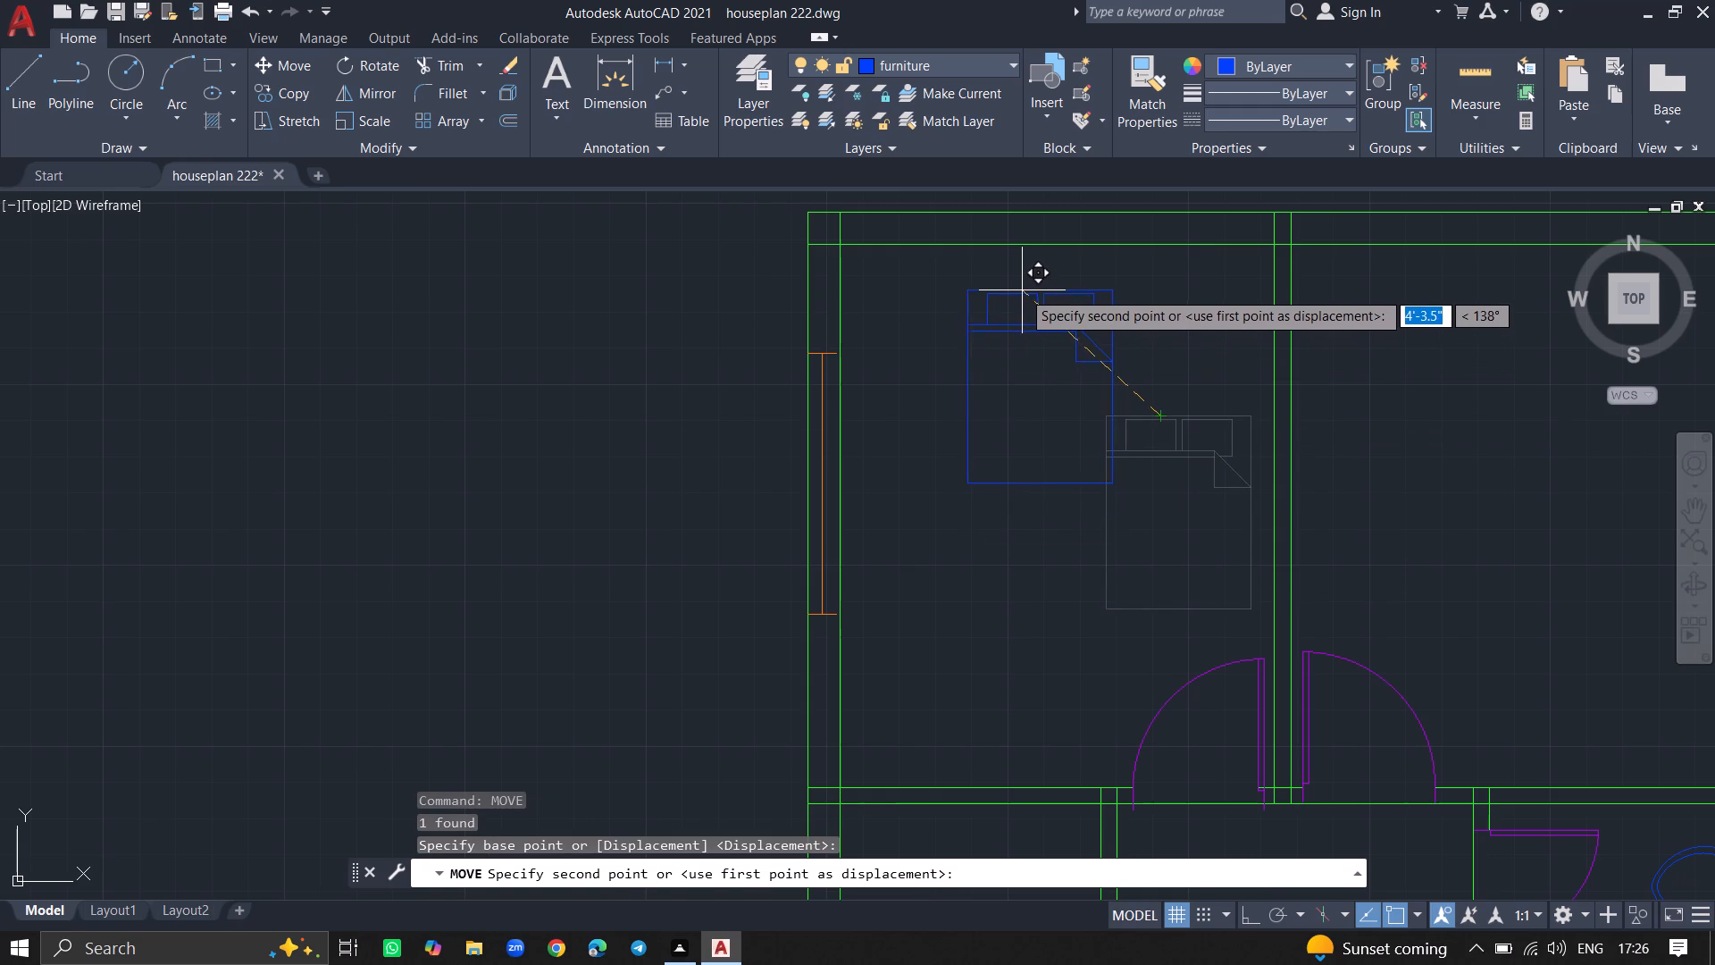
click(1020, 286)
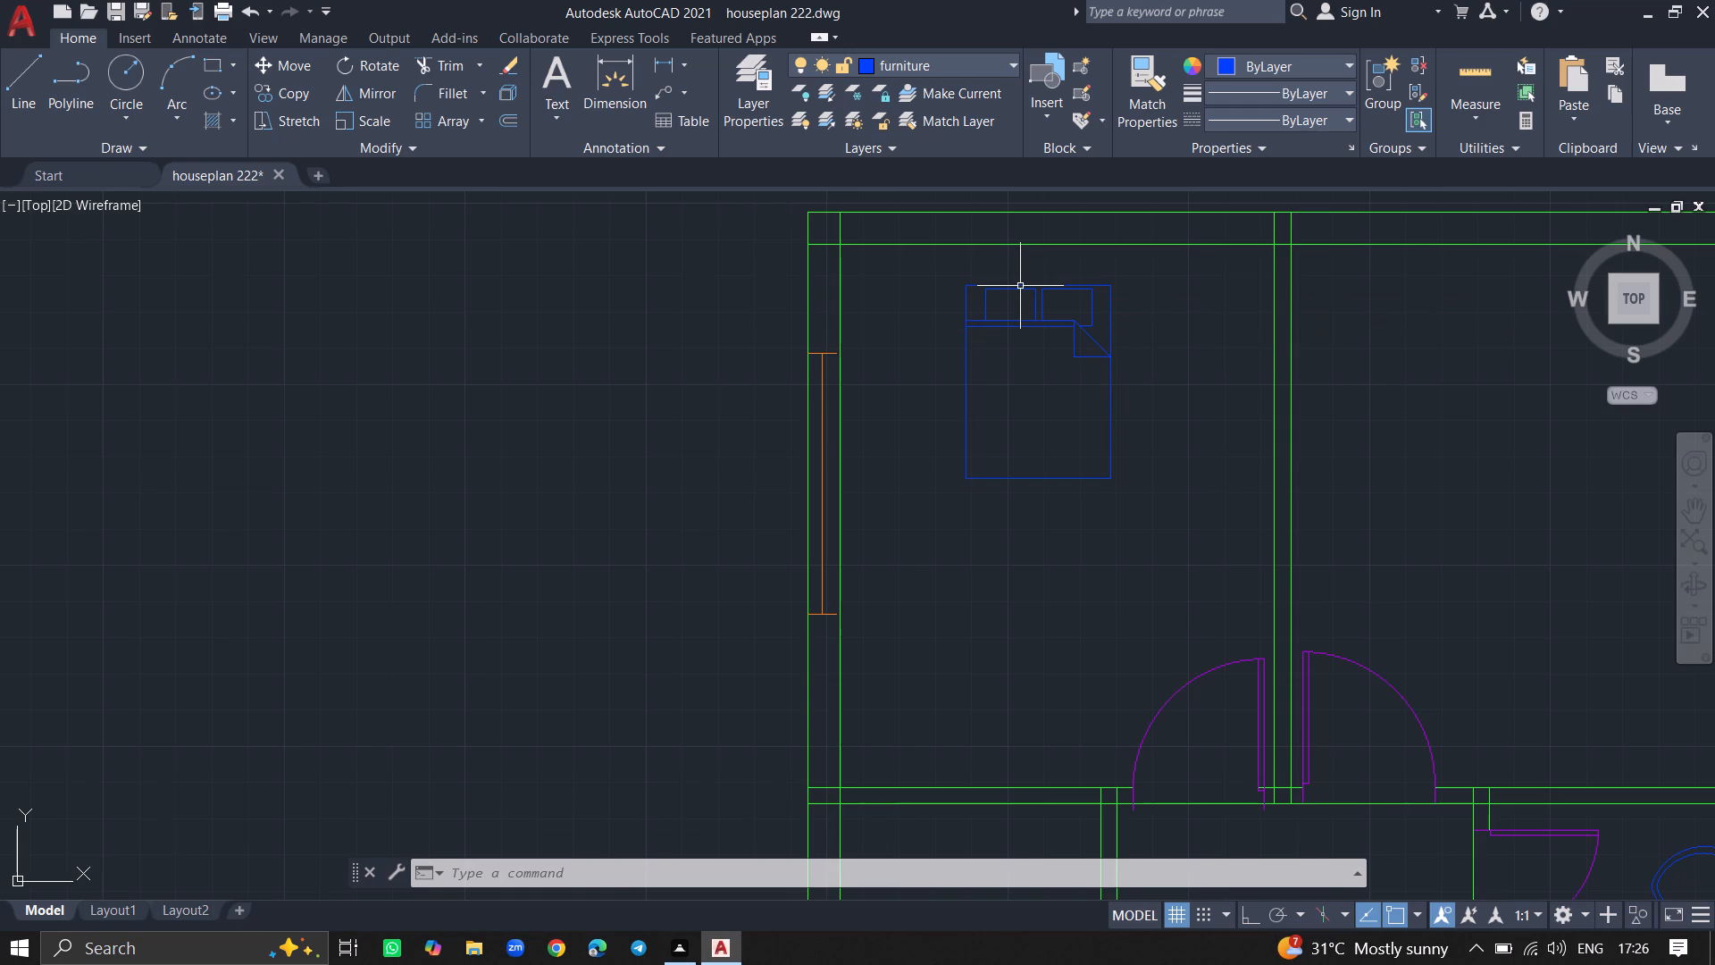
Scale the queen bed block in the northwest bedroom up to about 1.4 times its size, based on its head edge.
click(1020, 286)
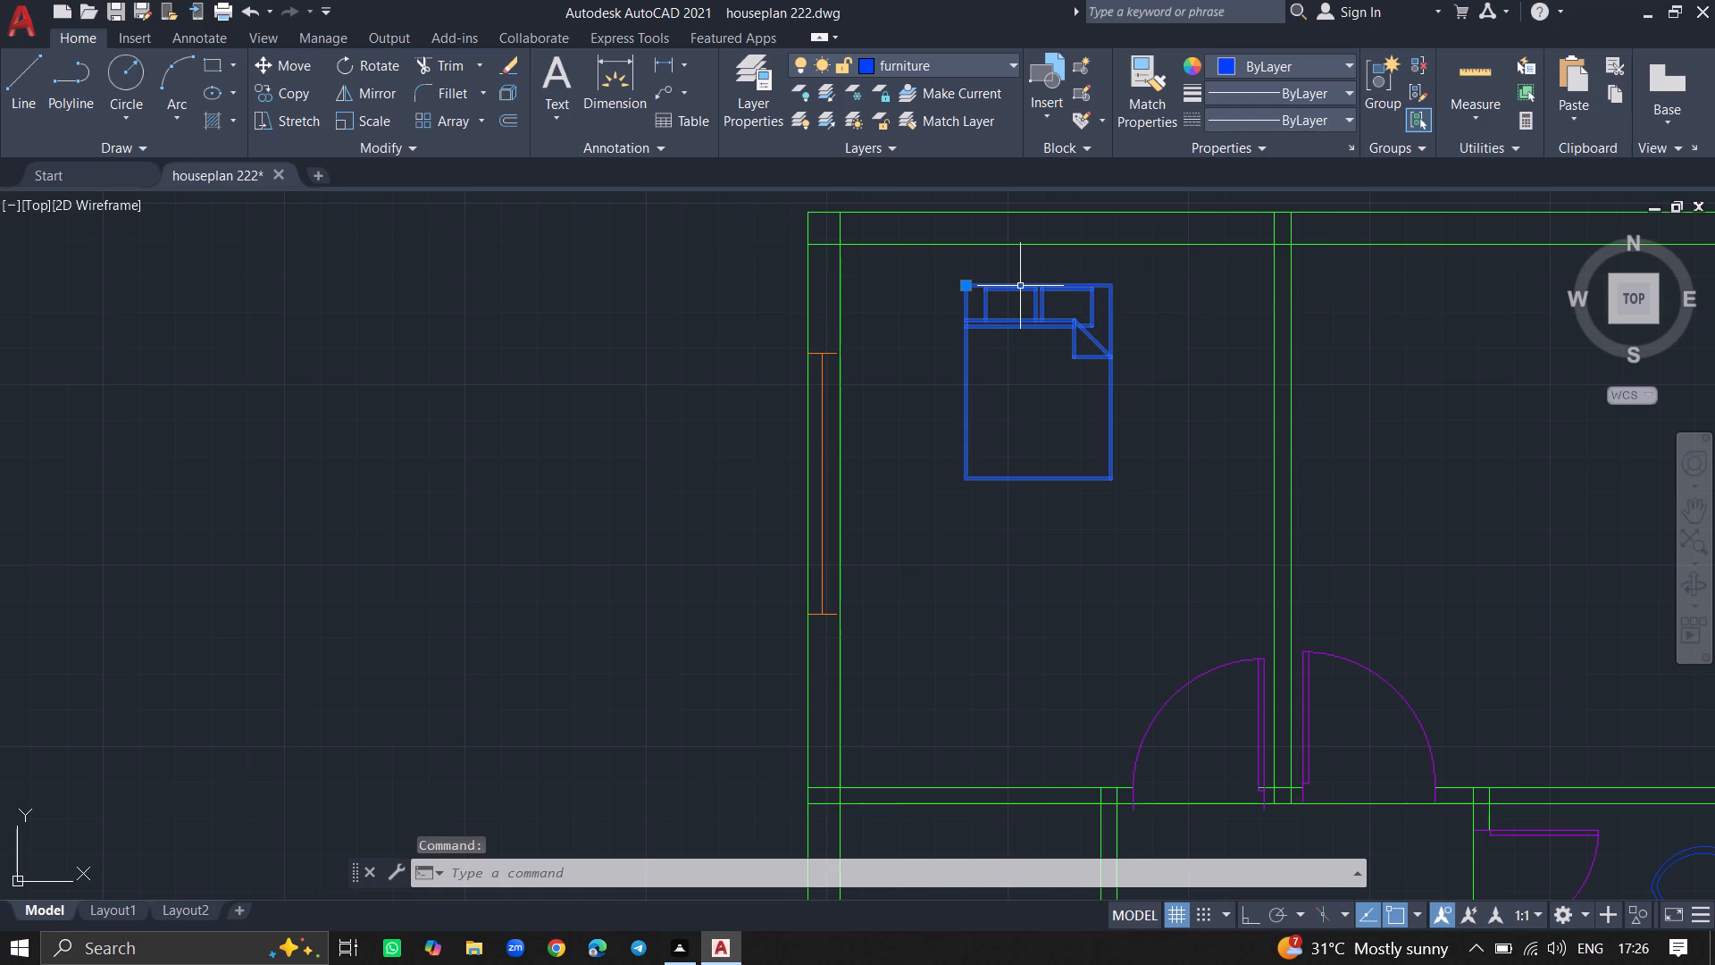
text(sc)
key(Return)
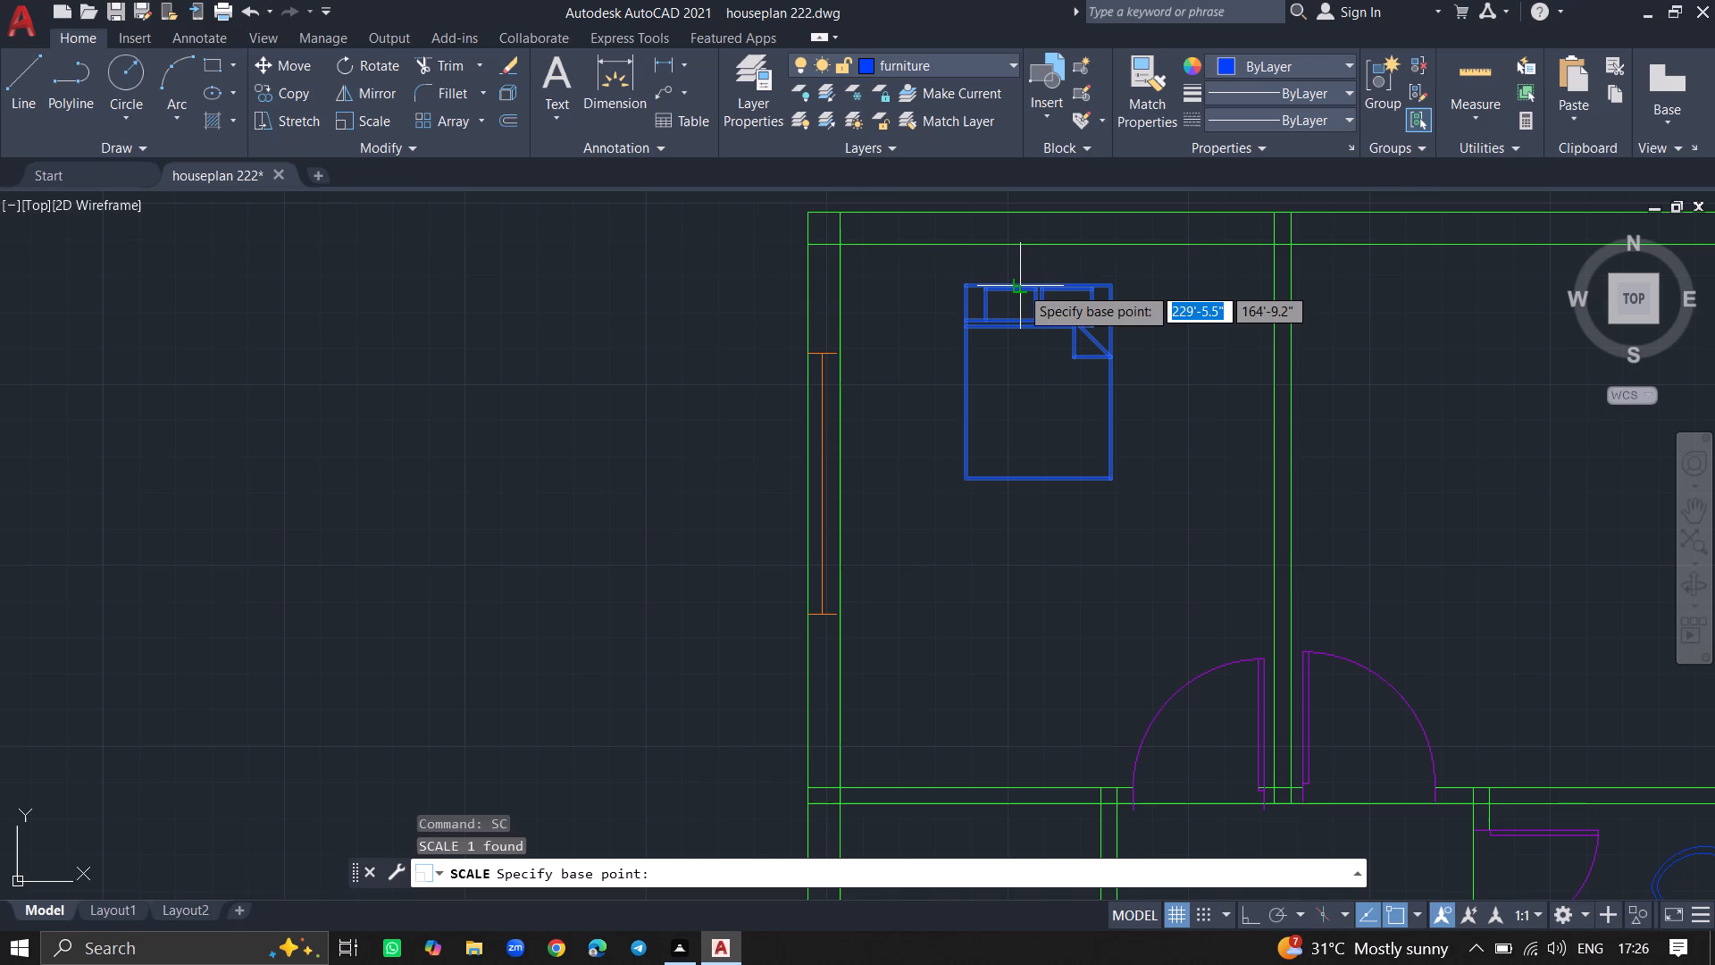
click(1020, 286)
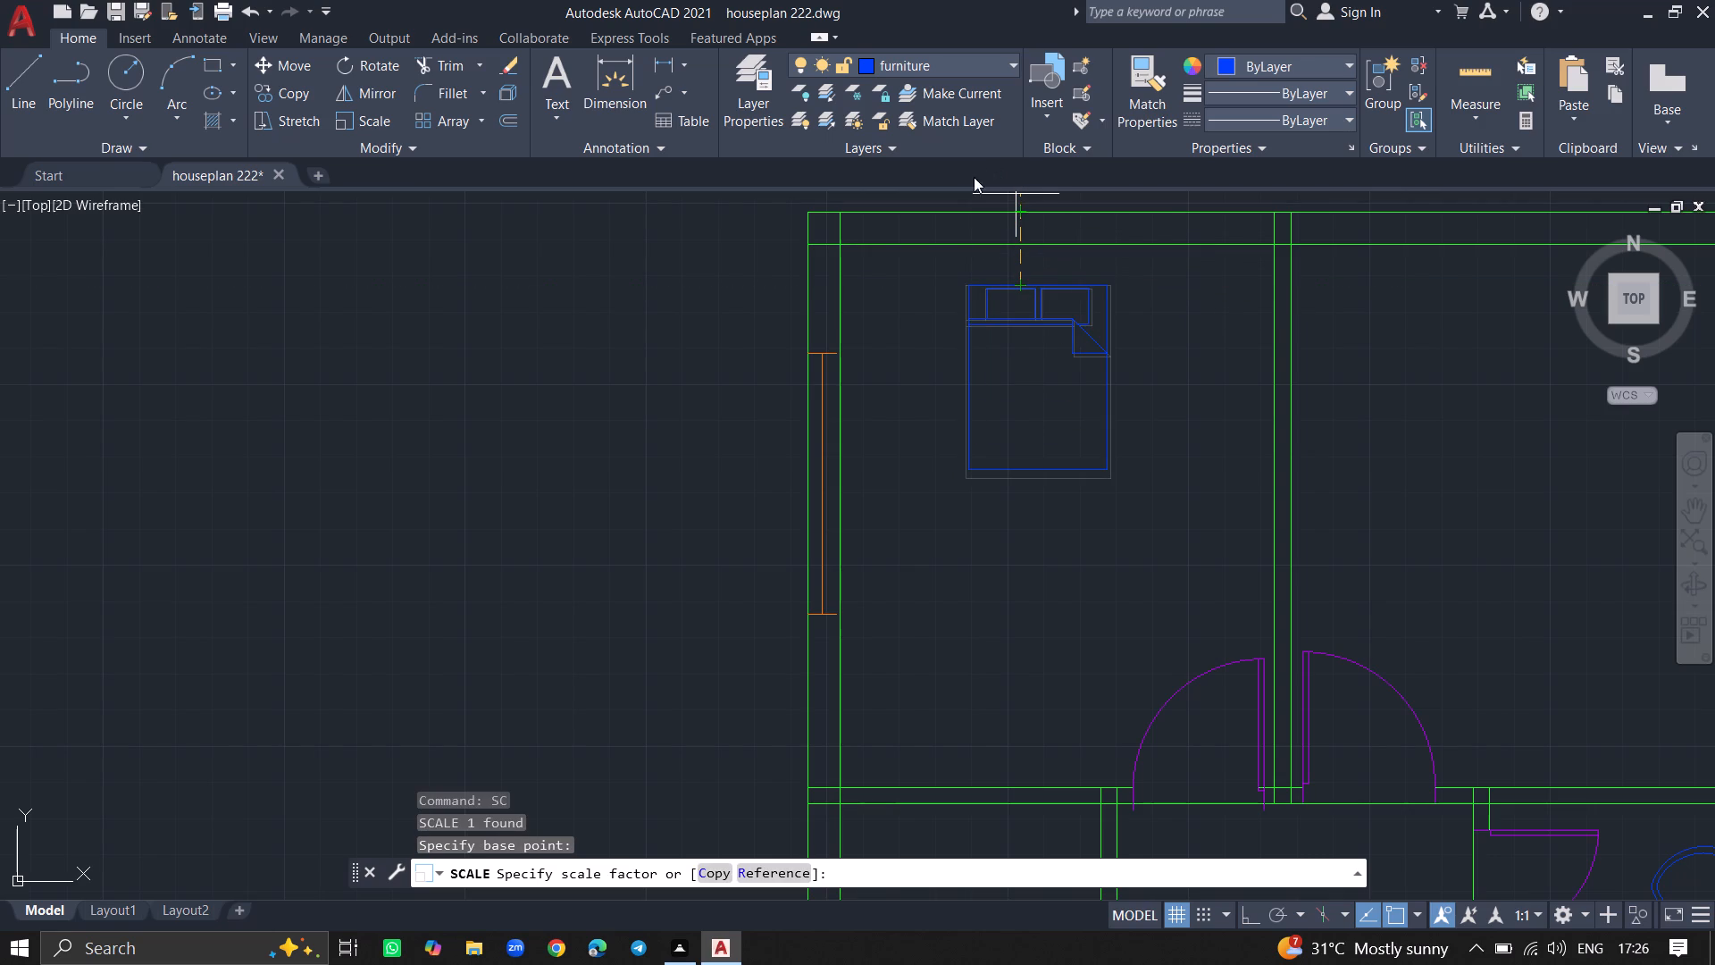
click(908, 222)
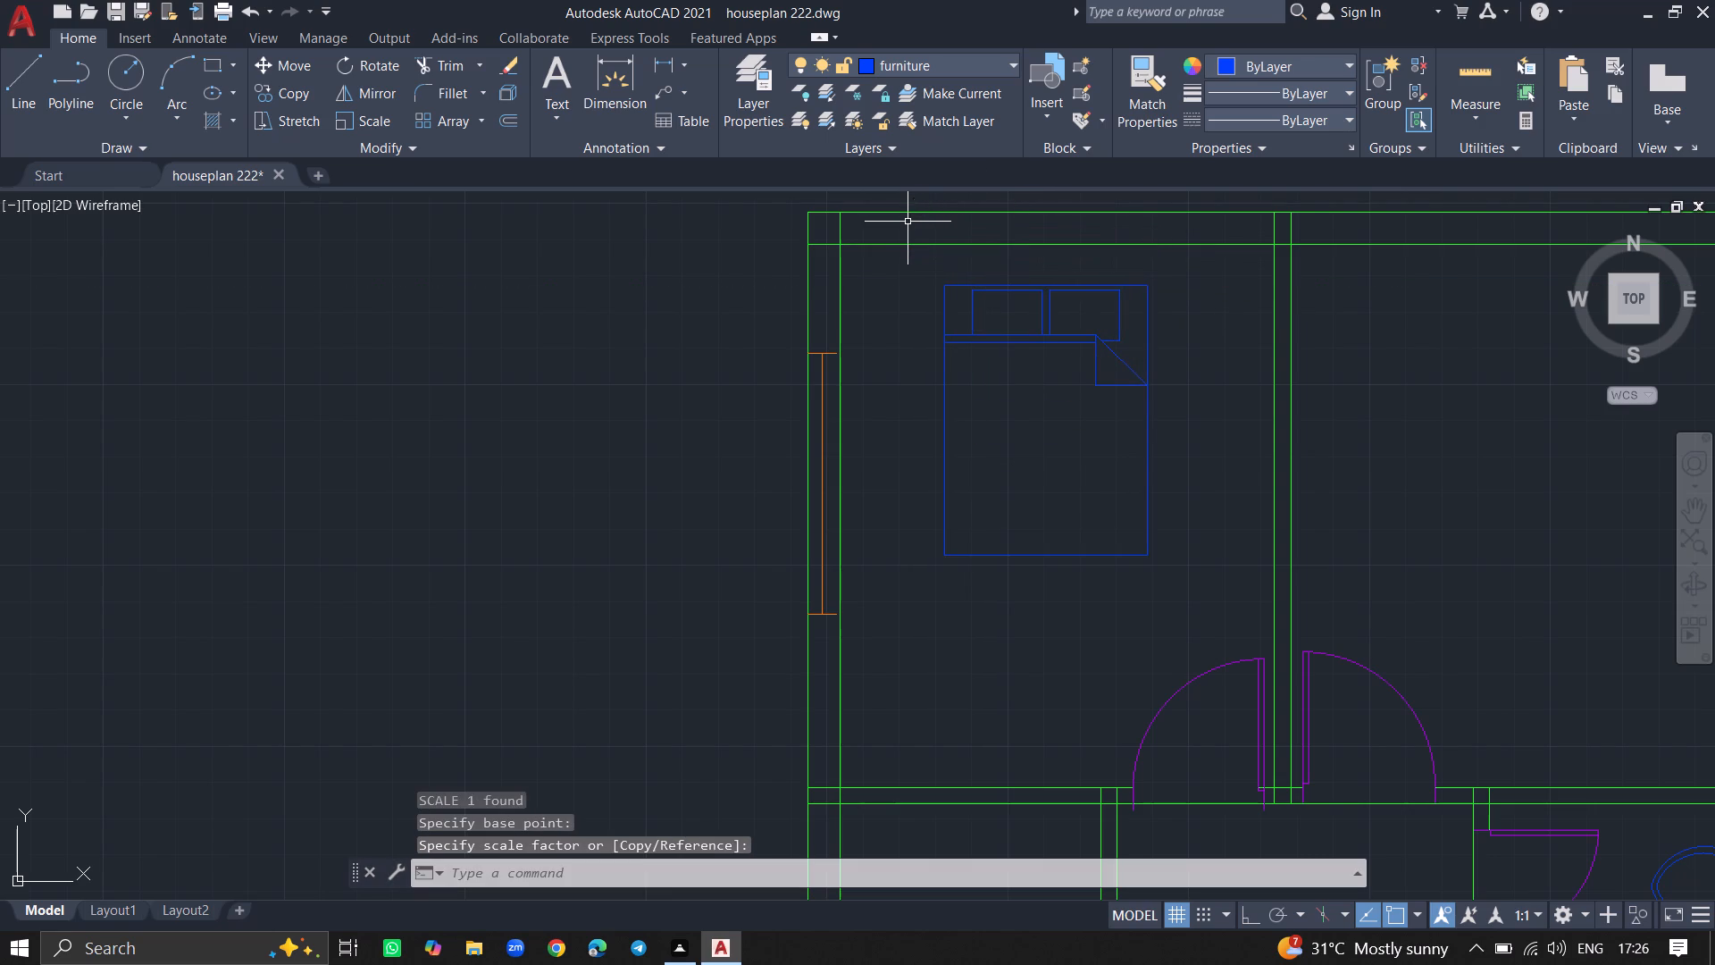
Copy the enlarged queen bed block into the northeast bedroom, with its head near the north wall.
click(1114, 353)
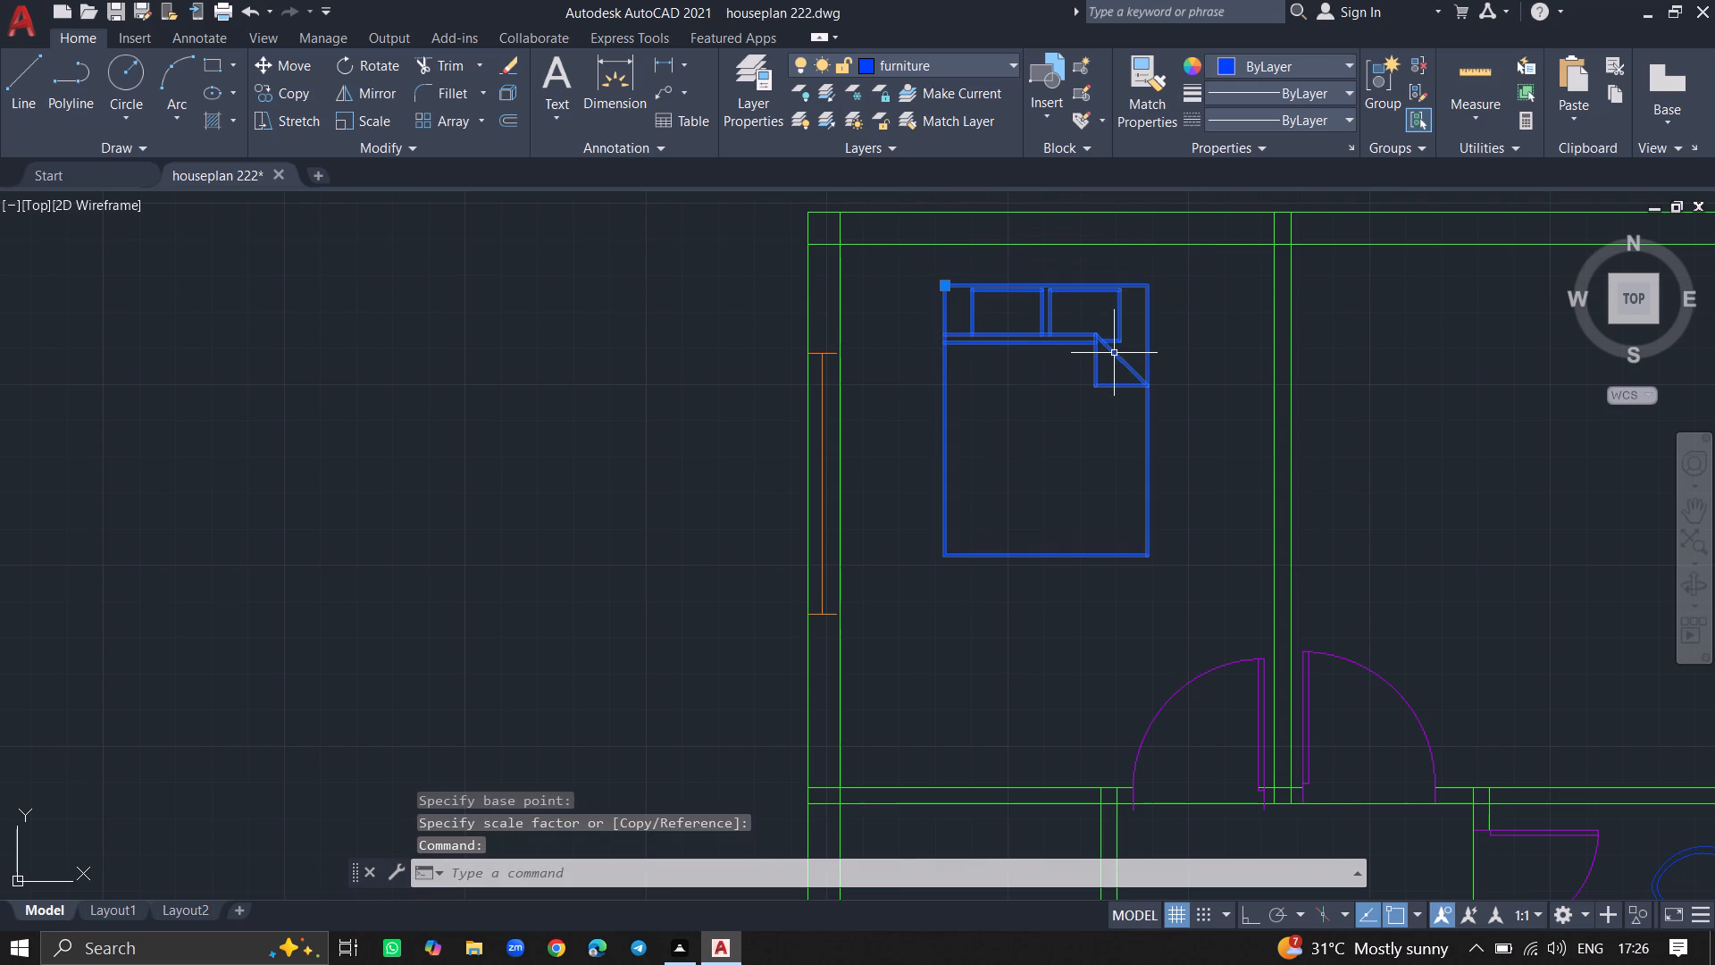
text(cop)
key(y)
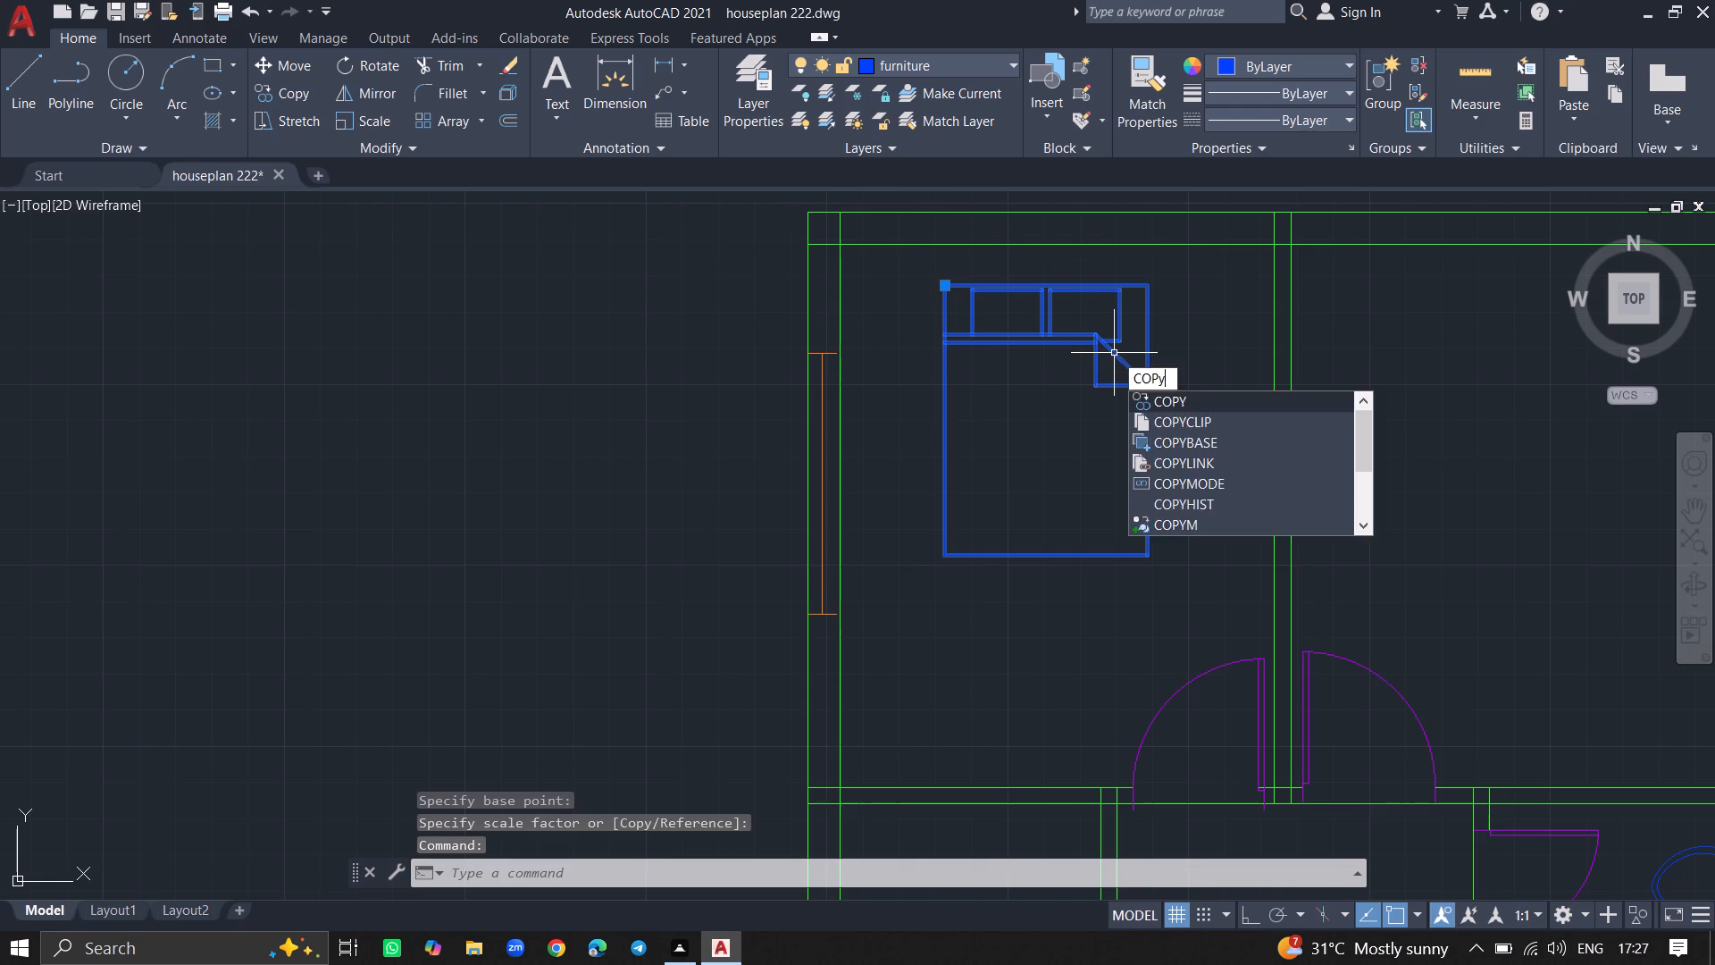
key(Return)
click(1114, 353)
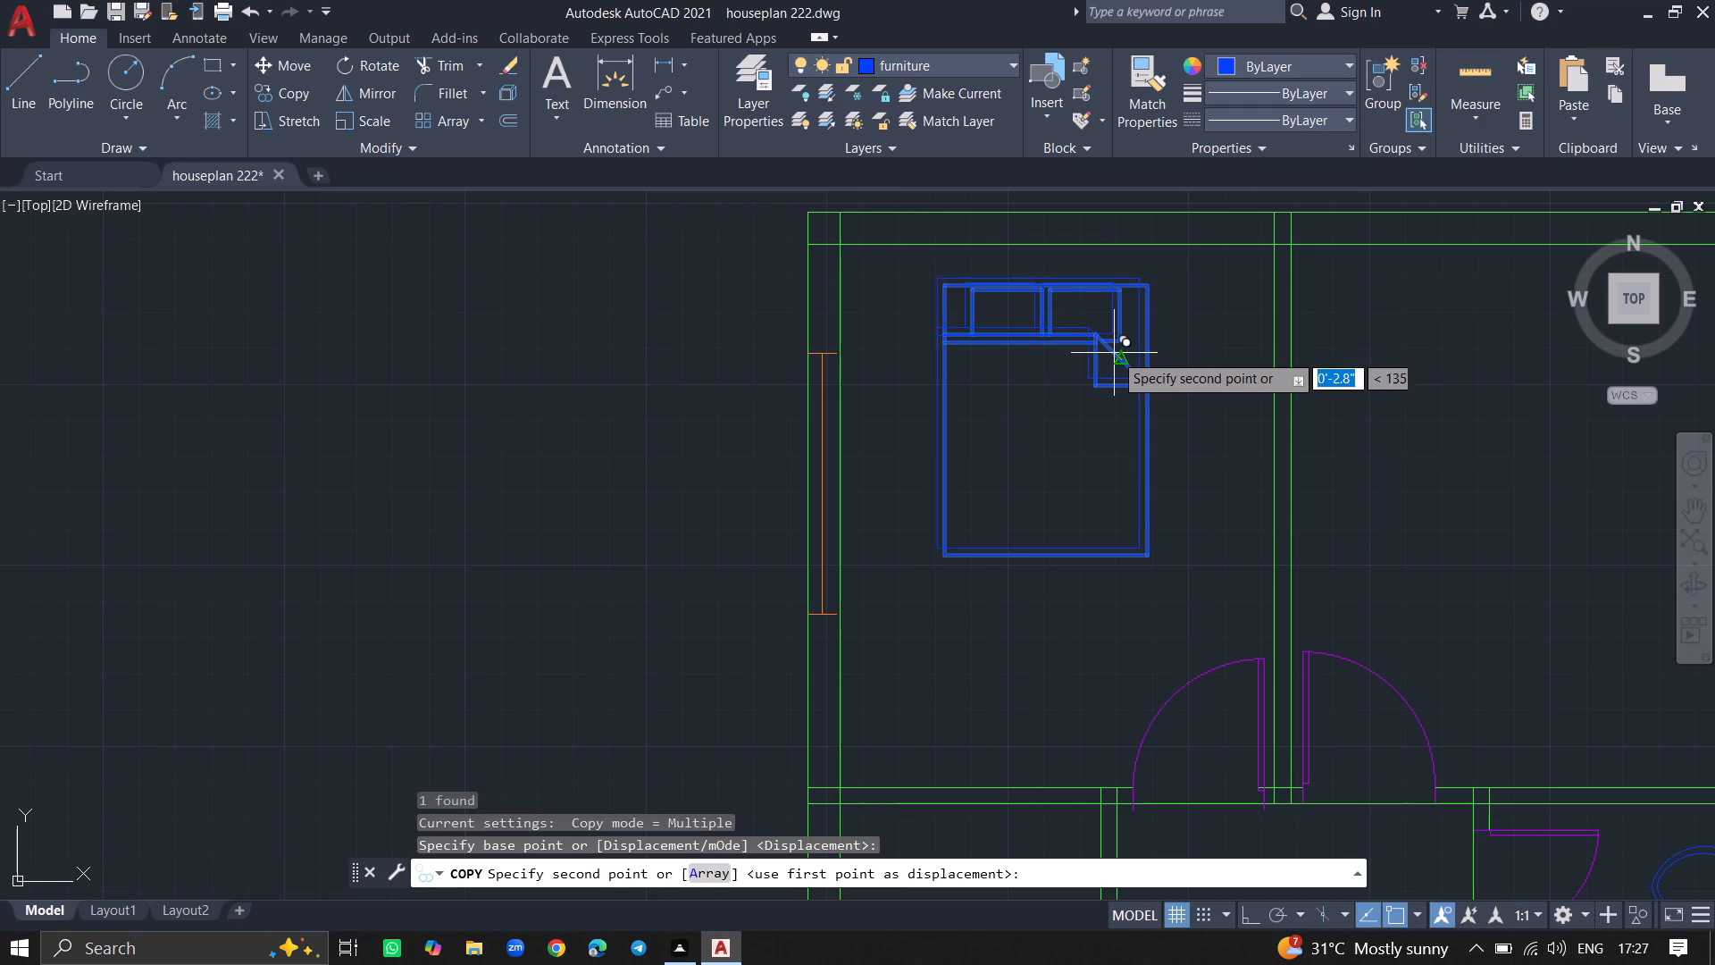
ctrl+scroll(1539, 387, down, 3)
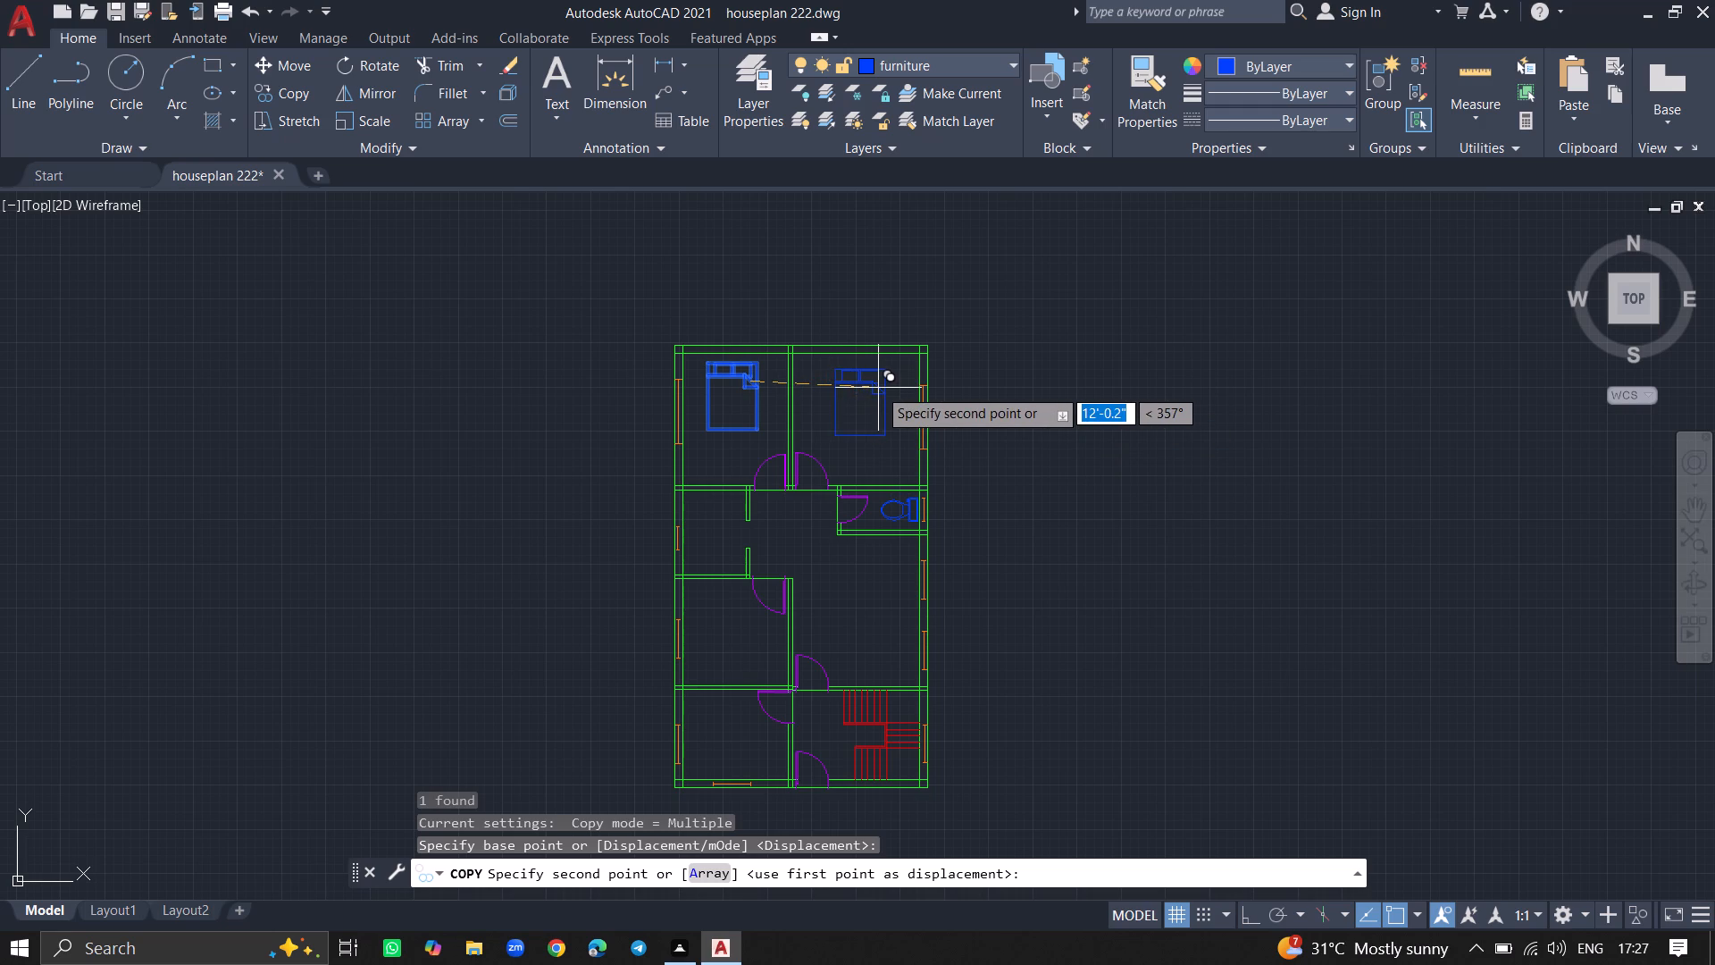
ctrl+scroll(878, 388, up, 2)
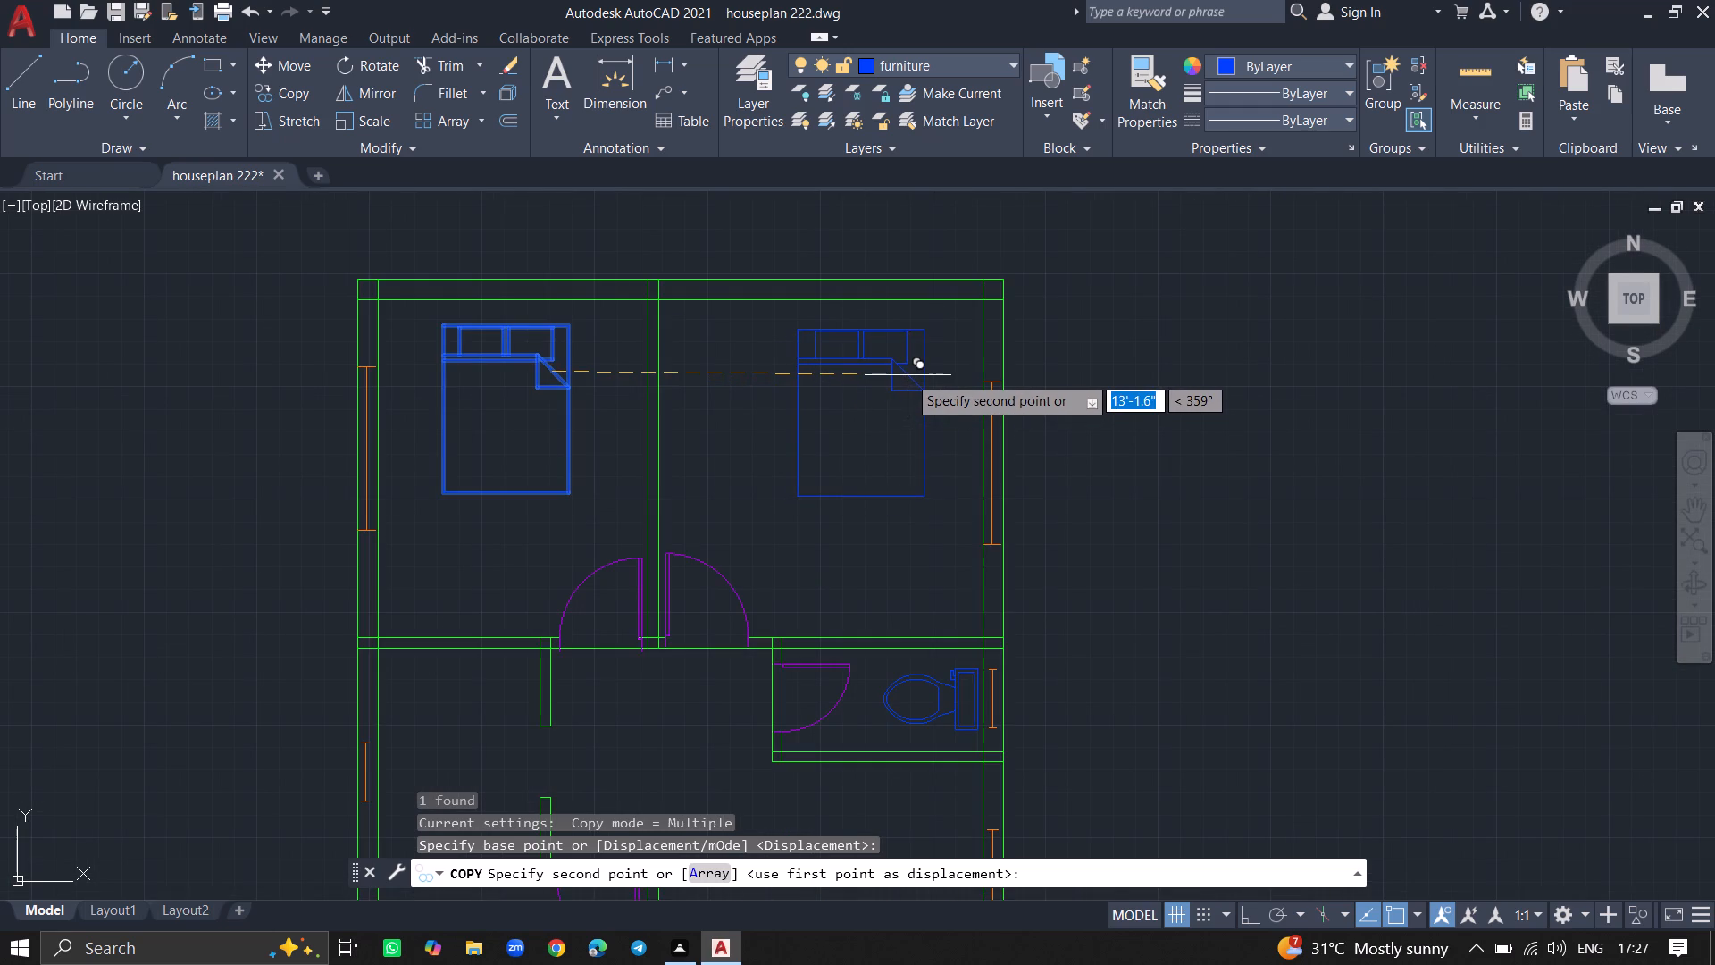
click(908, 375)
Place another copy of the queen bed in the southwest room of the plan and end the copying.
ctrl+scroll(862, 476, down, 2)
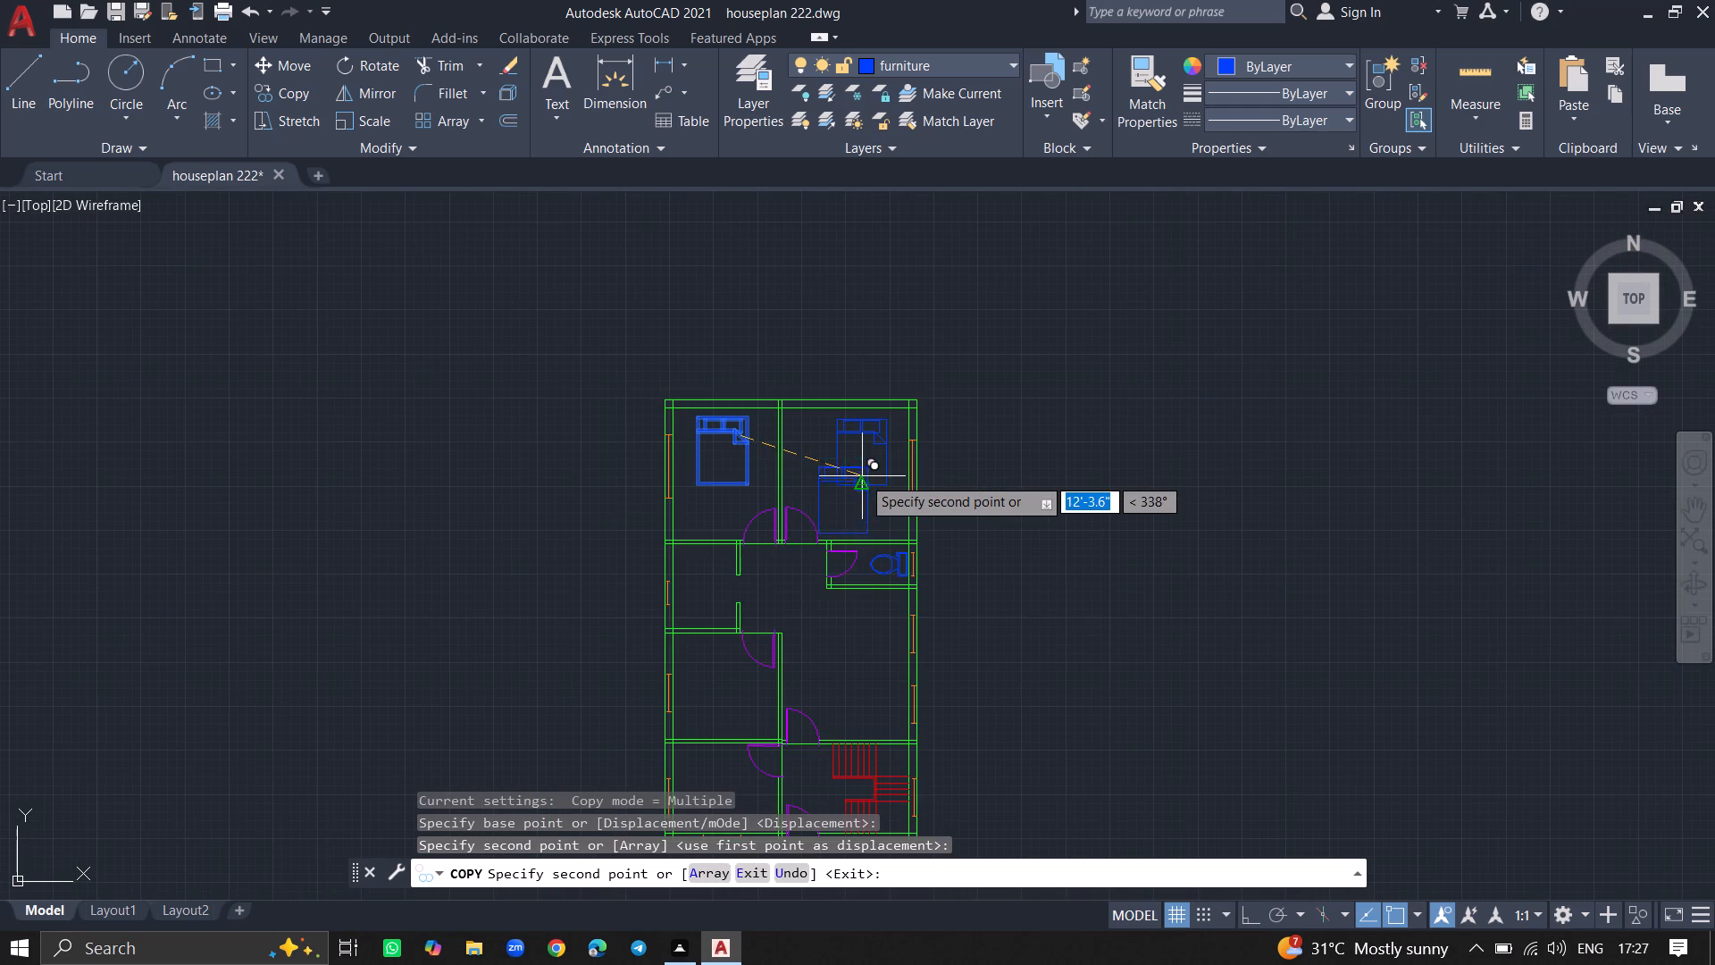
ctrl+scroll(842, 578, down, 3)
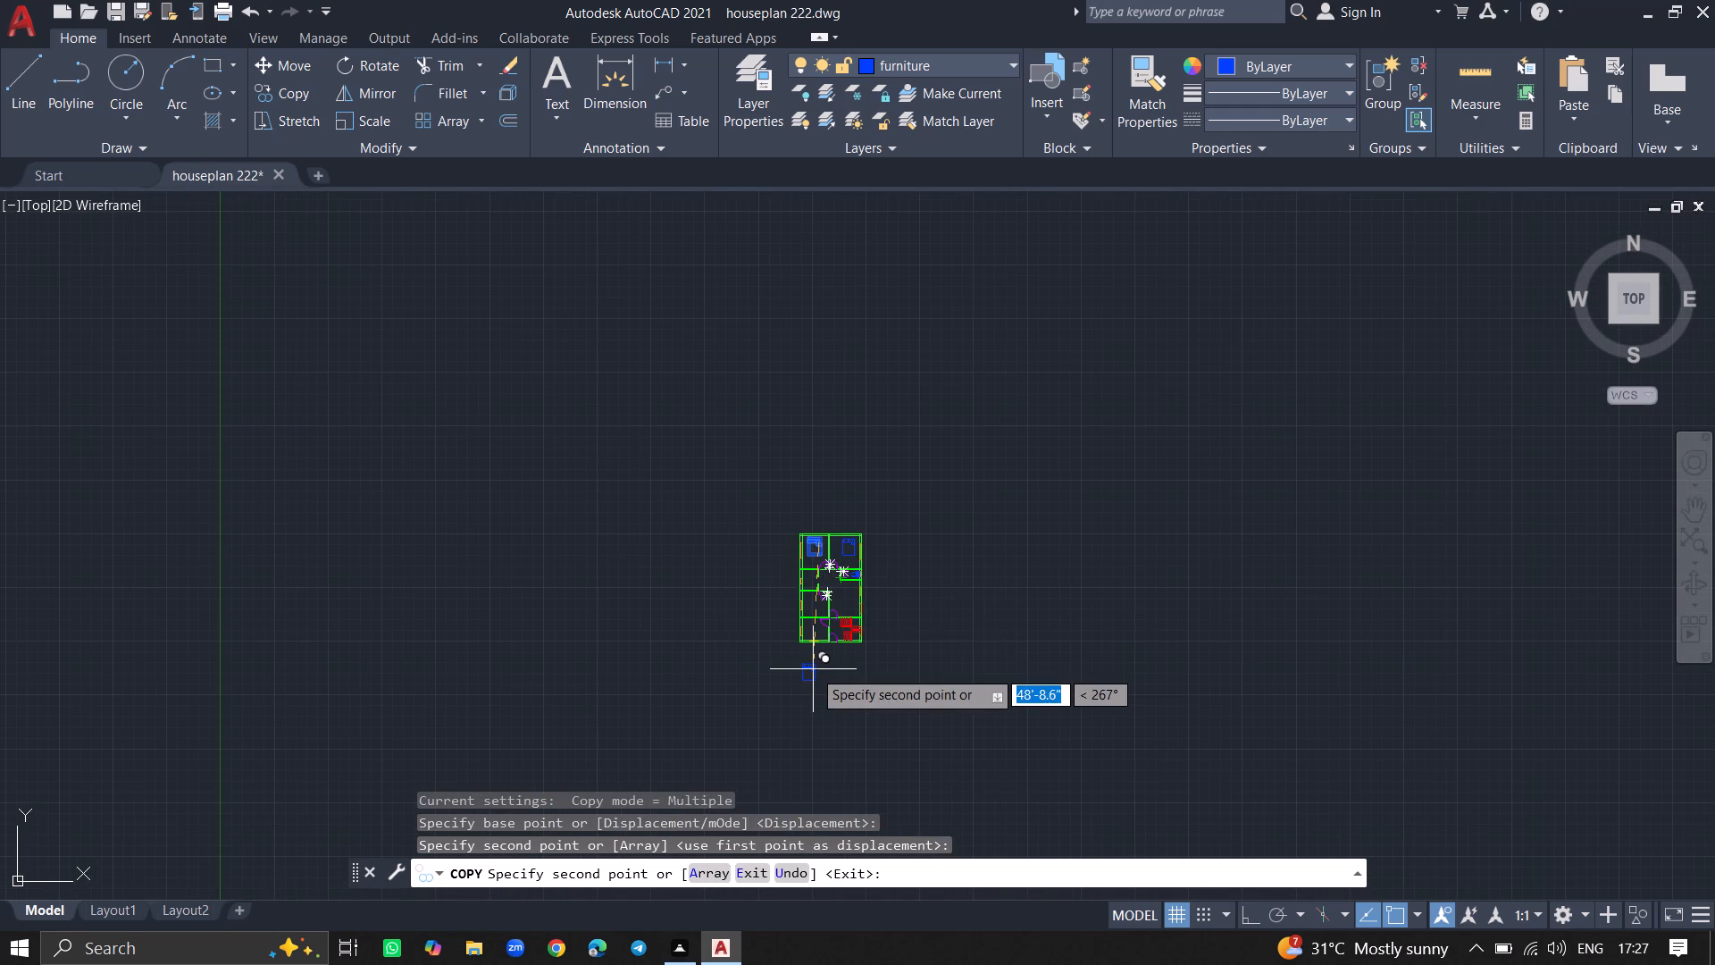
ctrl+scroll(813, 669, up, 7)
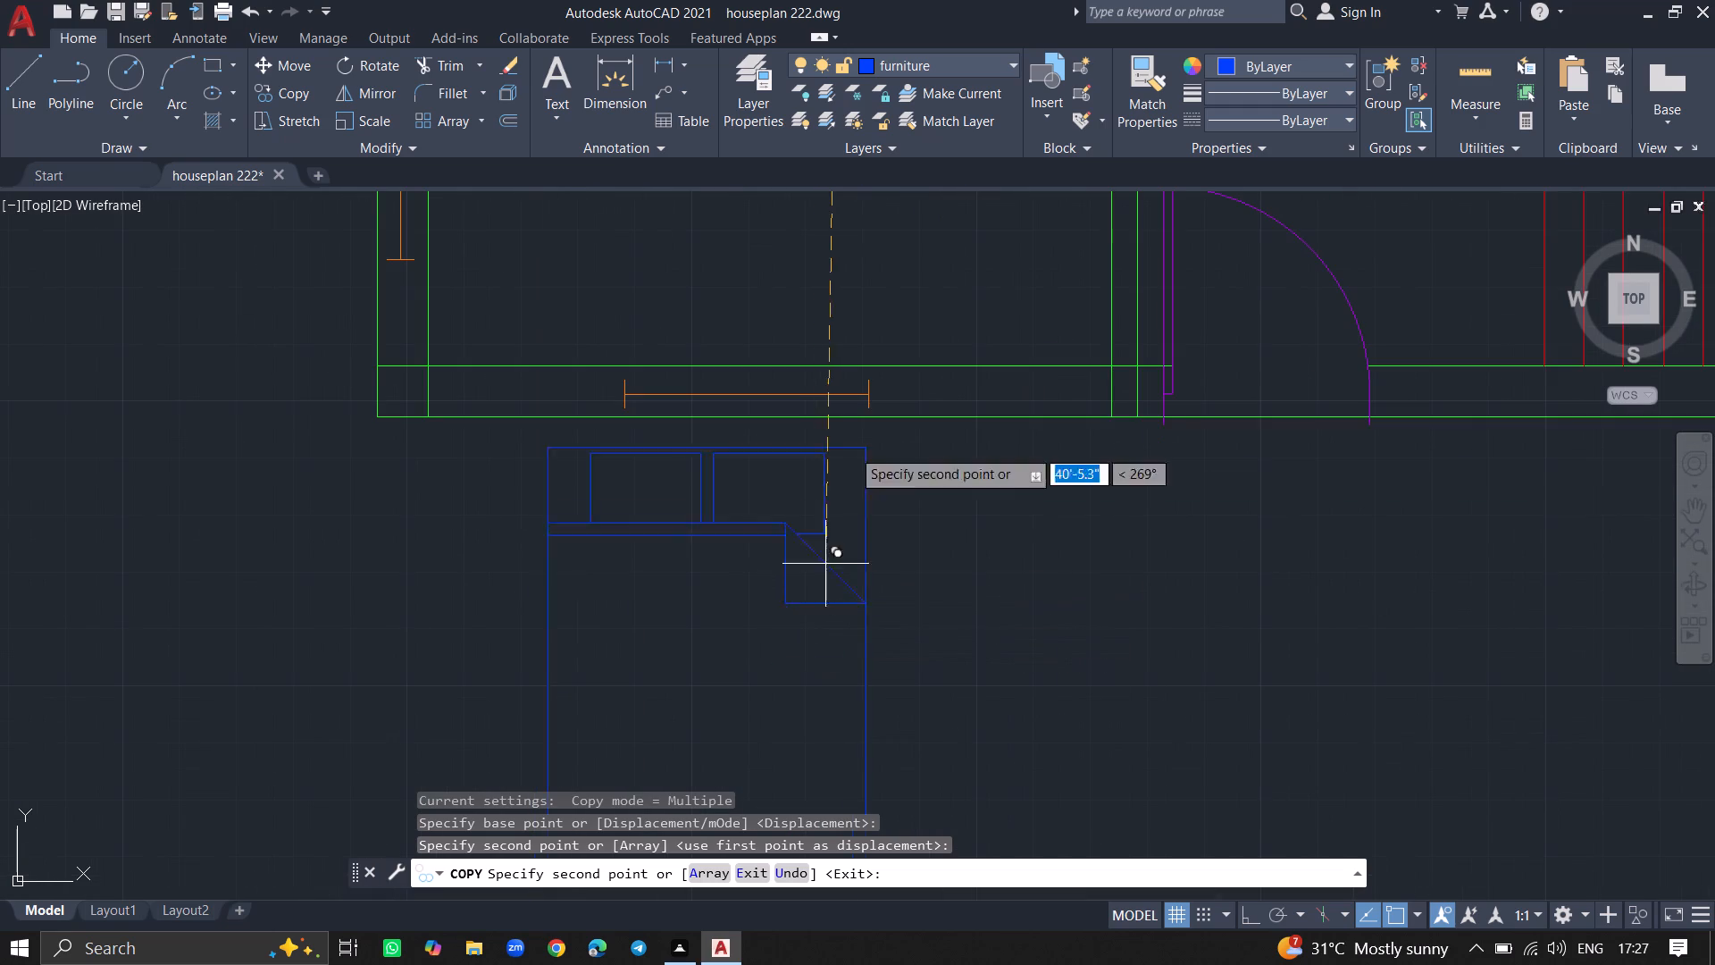
ctrl+scroll(857, 415, down, 3)
ctrl+scroll(857, 320, down, 1)
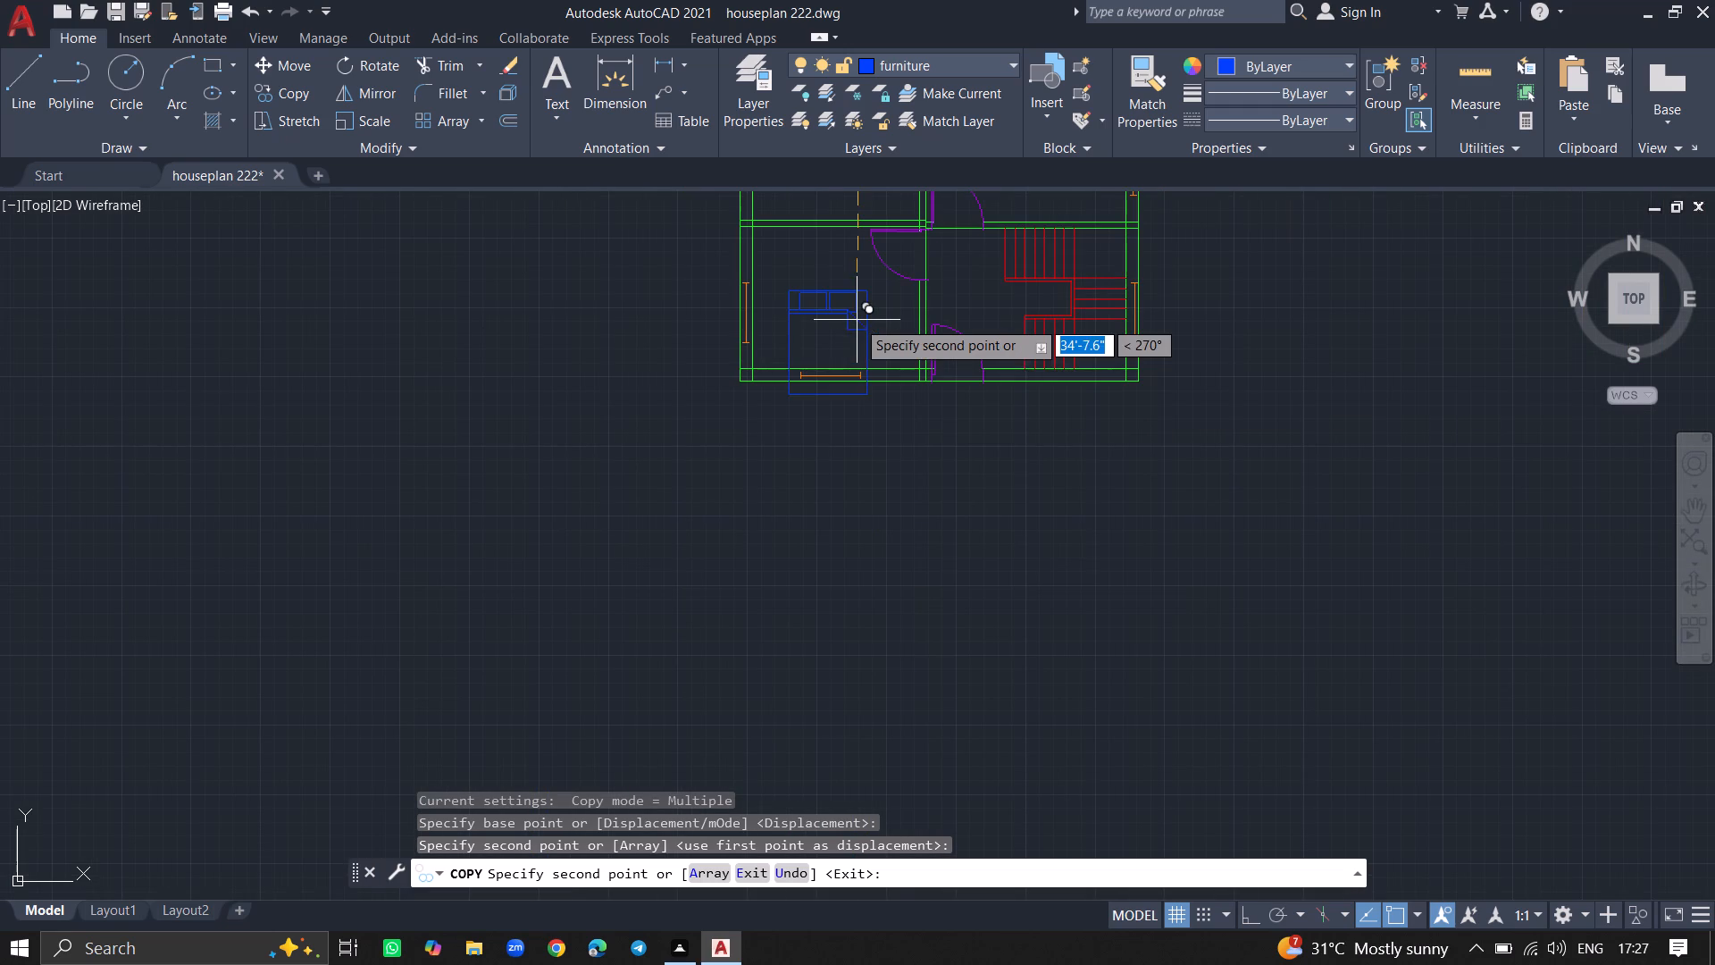
click(852, 296)
key(Escape)
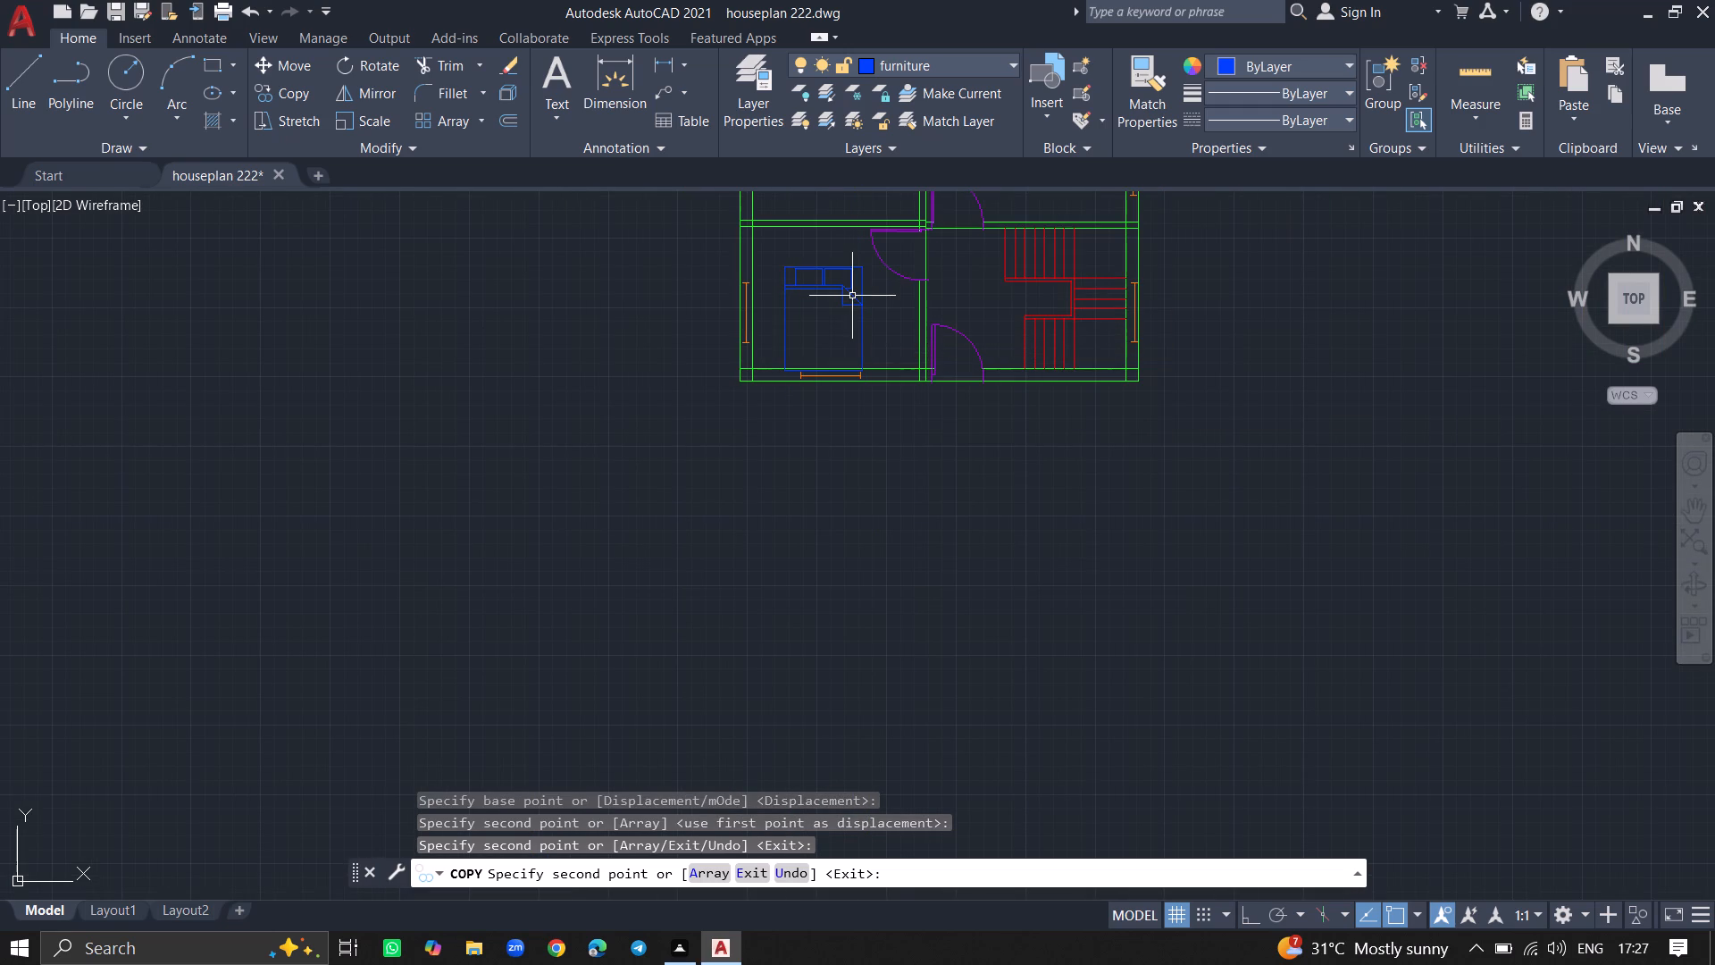
Rotate the southwest room's bed 90 degrees counterclockwise about its head edge so the pillows face west.
click(862, 275)
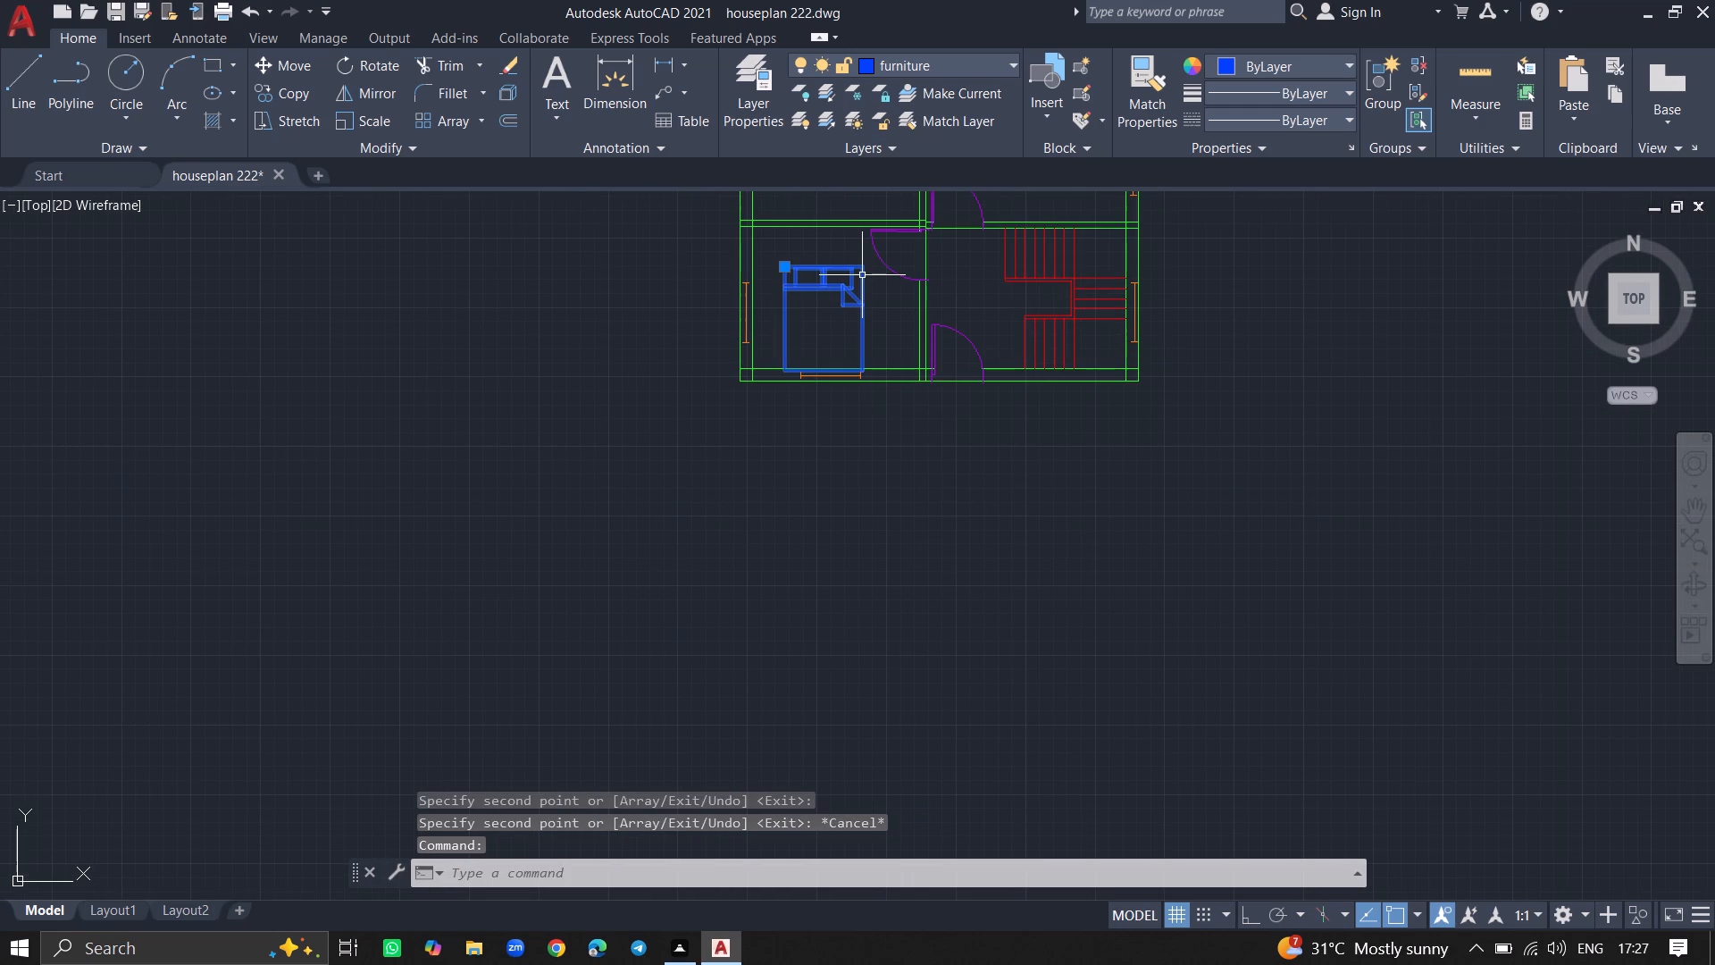
text(rotate)
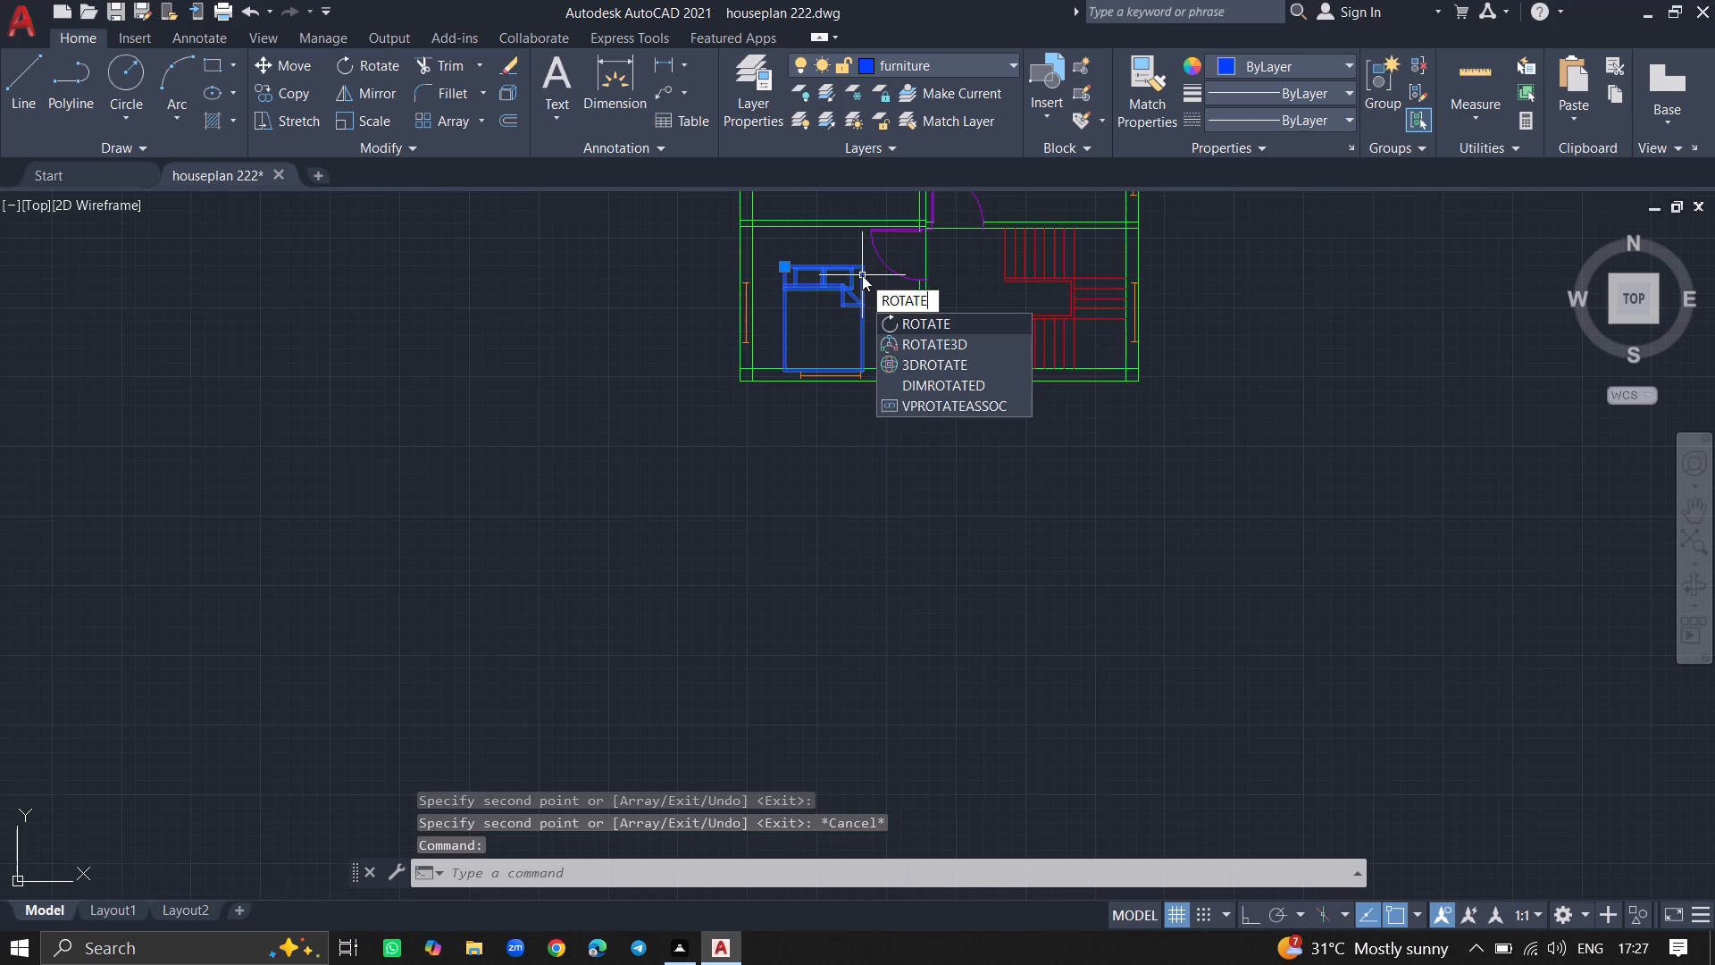
key(Return)
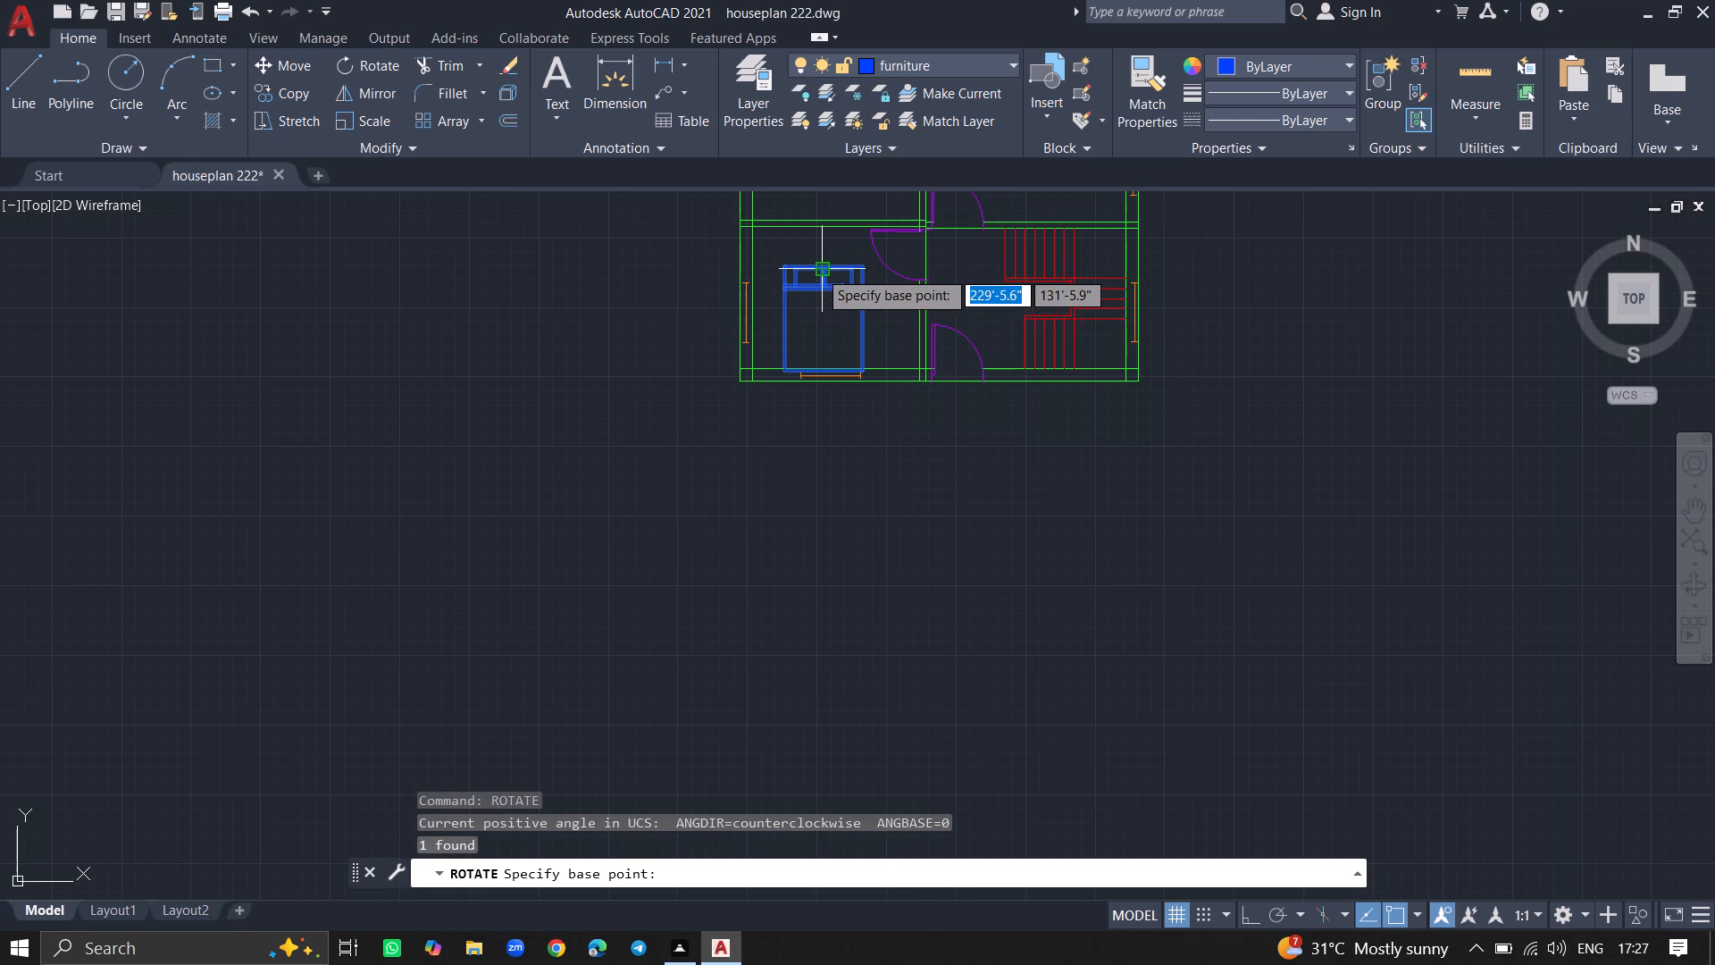
click(818, 270)
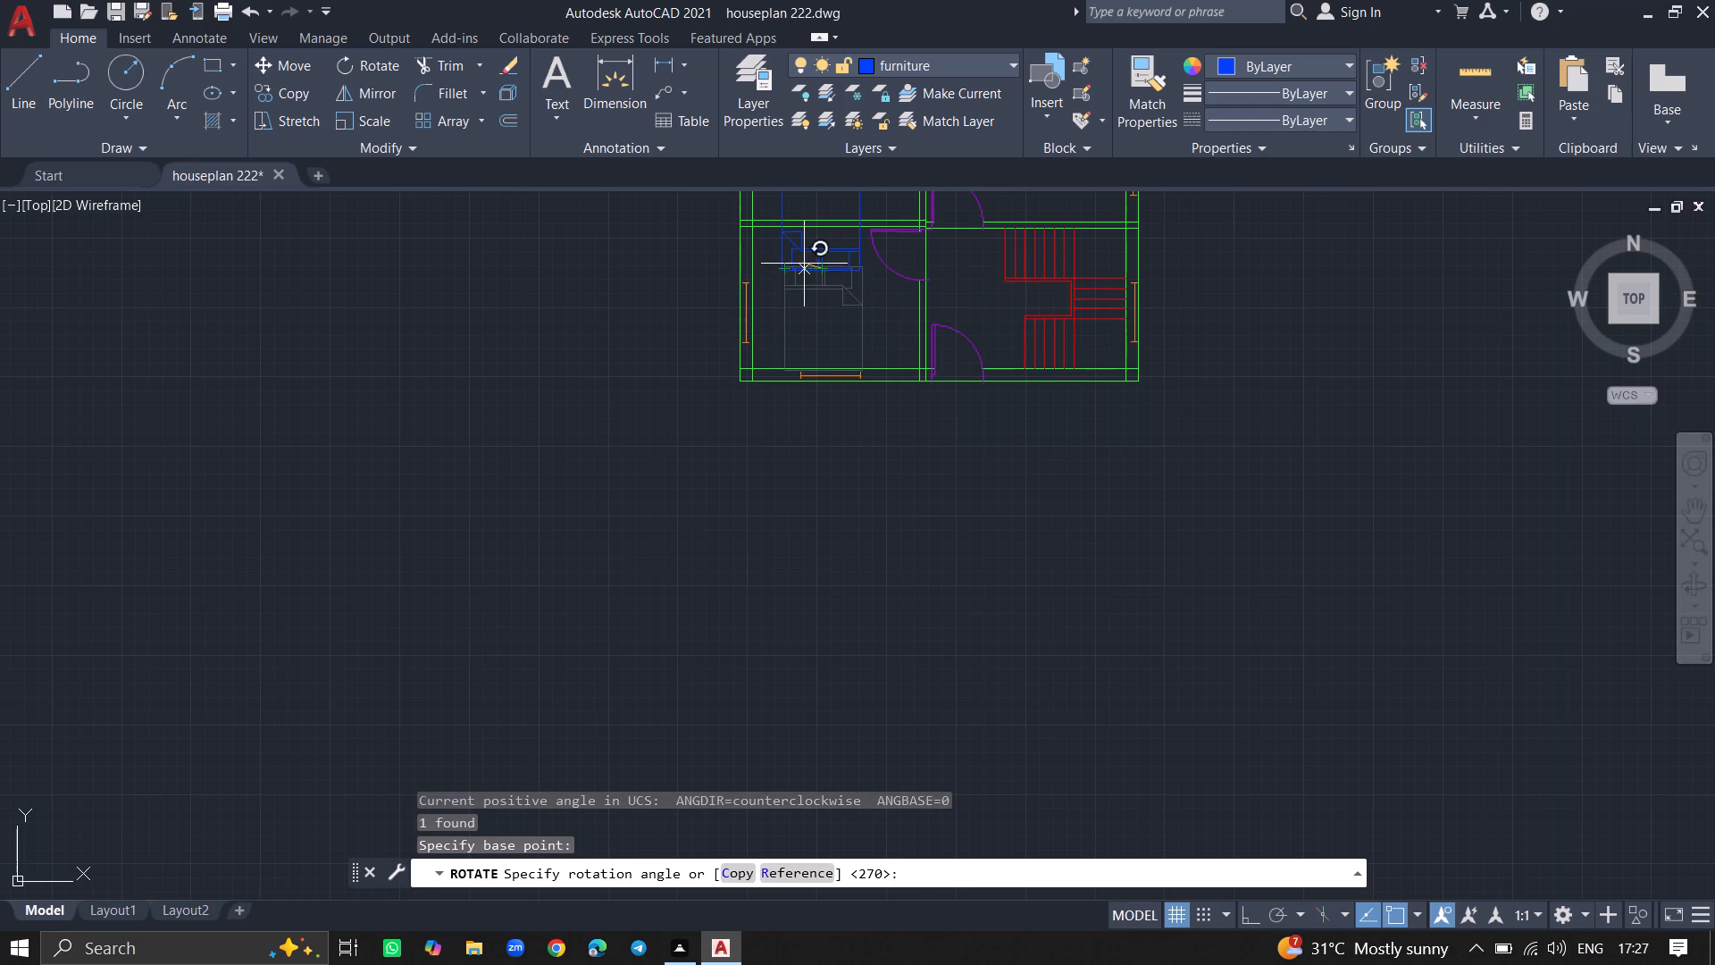
click(816, 239)
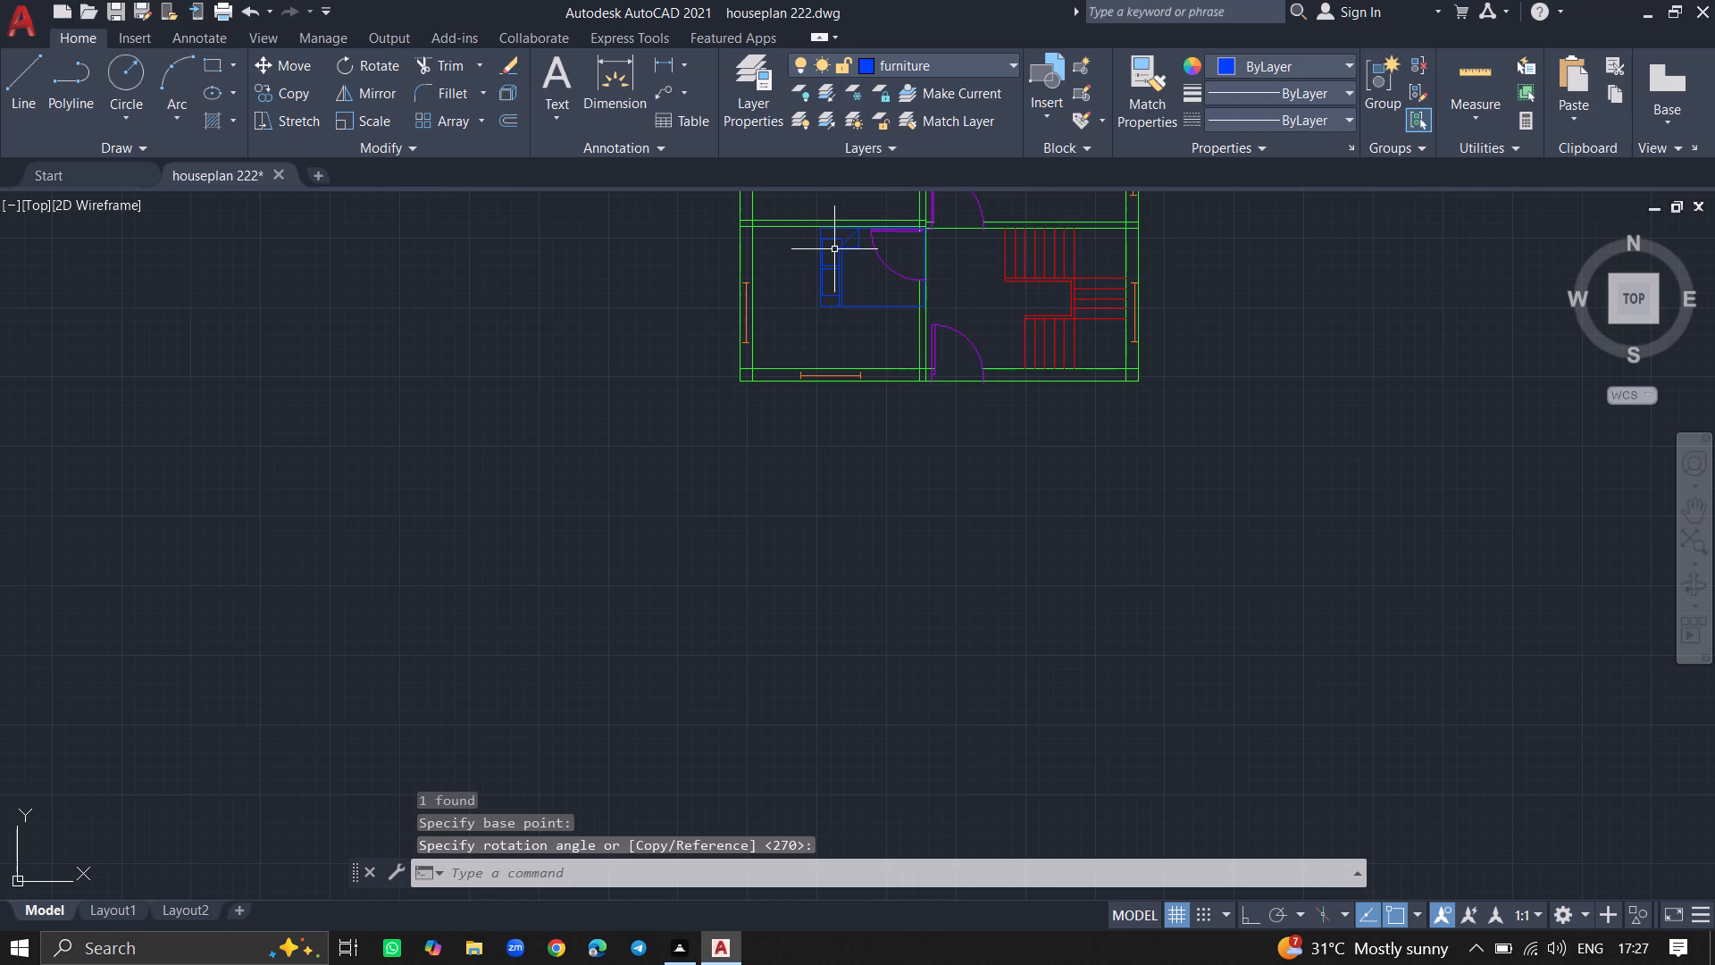
Move the rotated bed southwest within its room, placing its head just off the west wall beside the window.
click(834, 249)
click(840, 264)
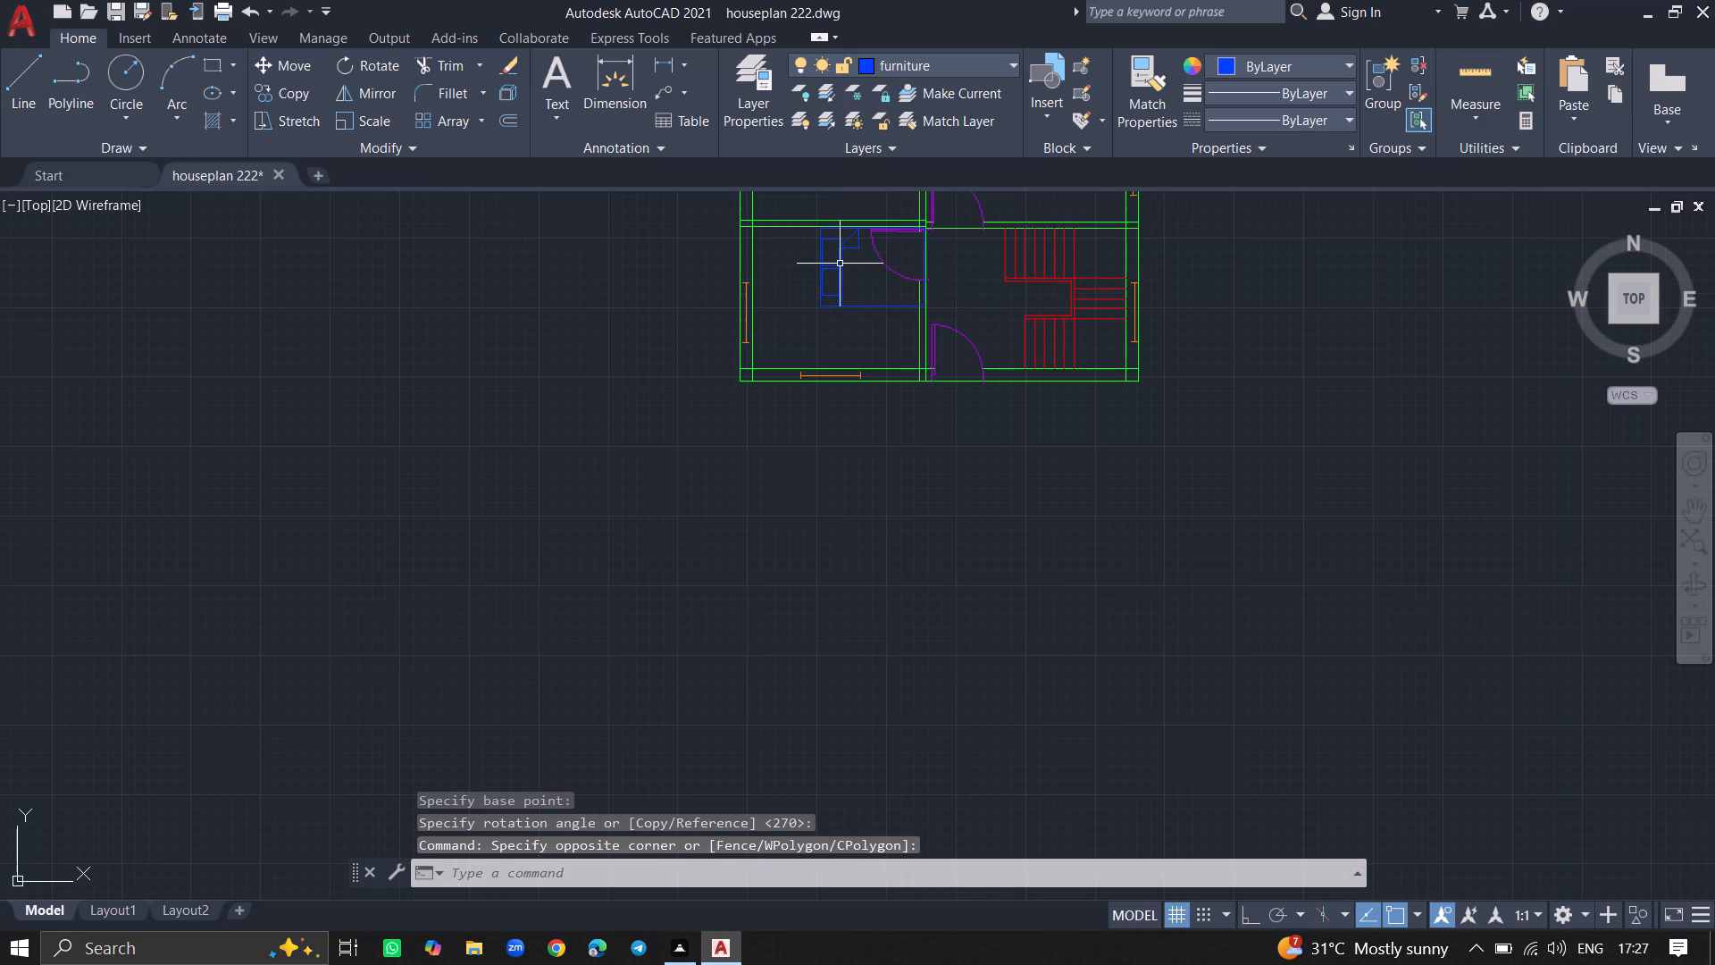
click(840, 264)
text(move)
key(Return)
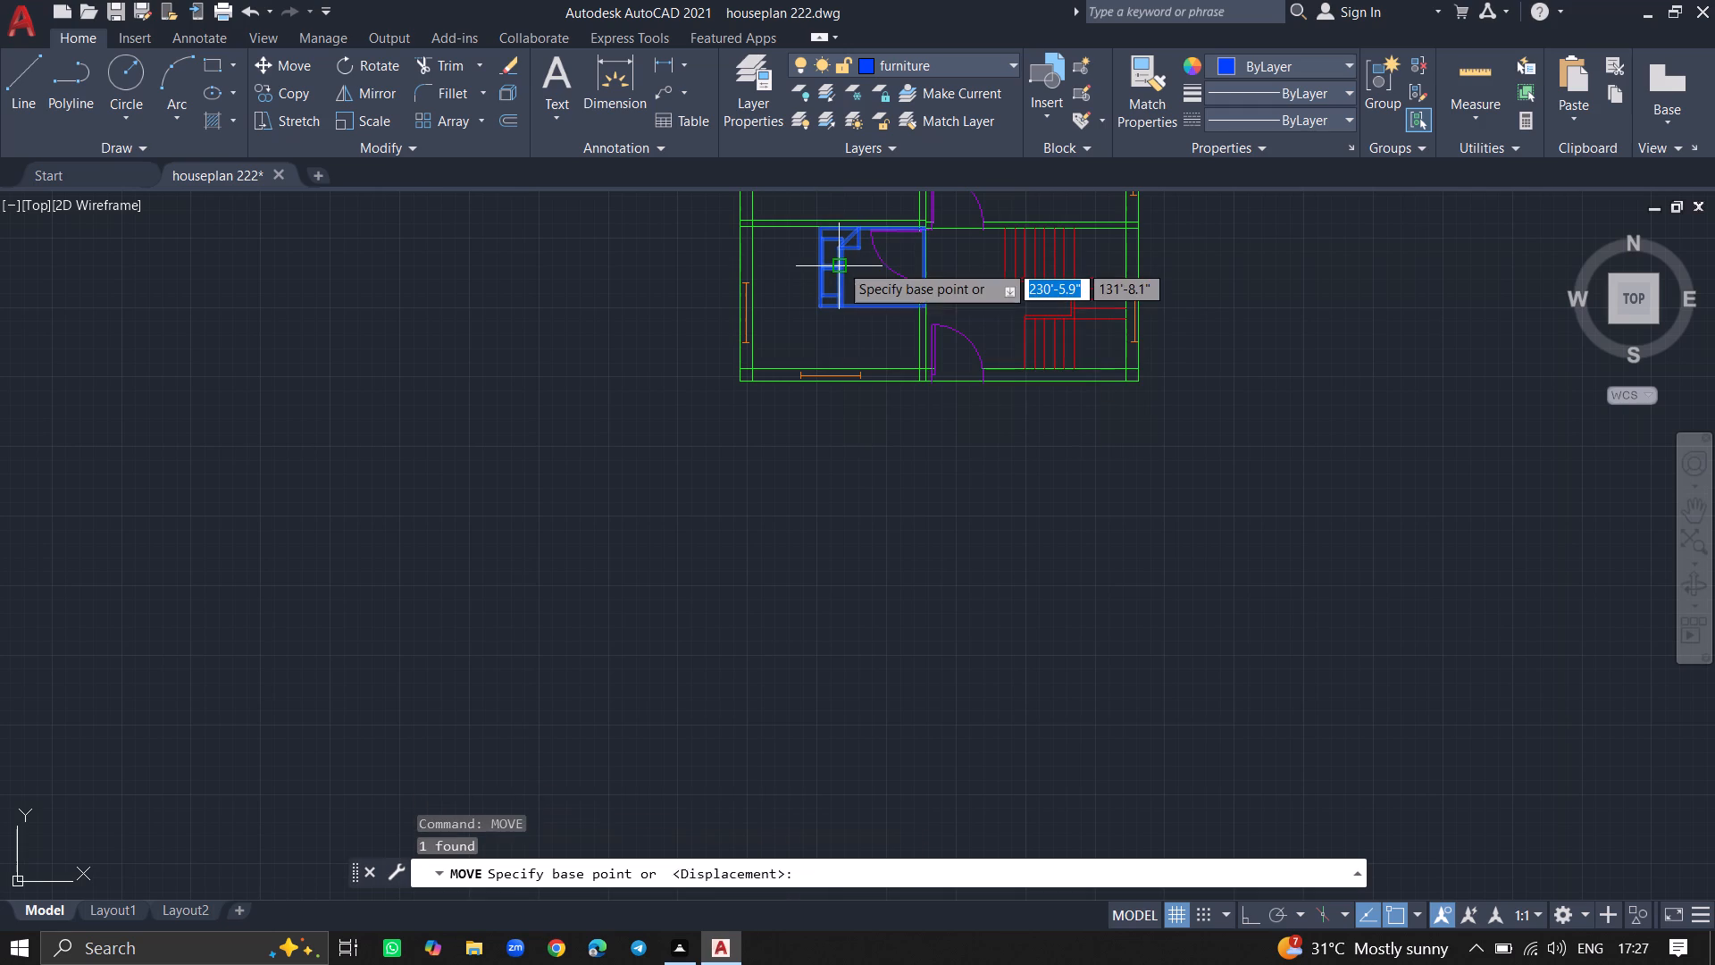
click(840, 264)
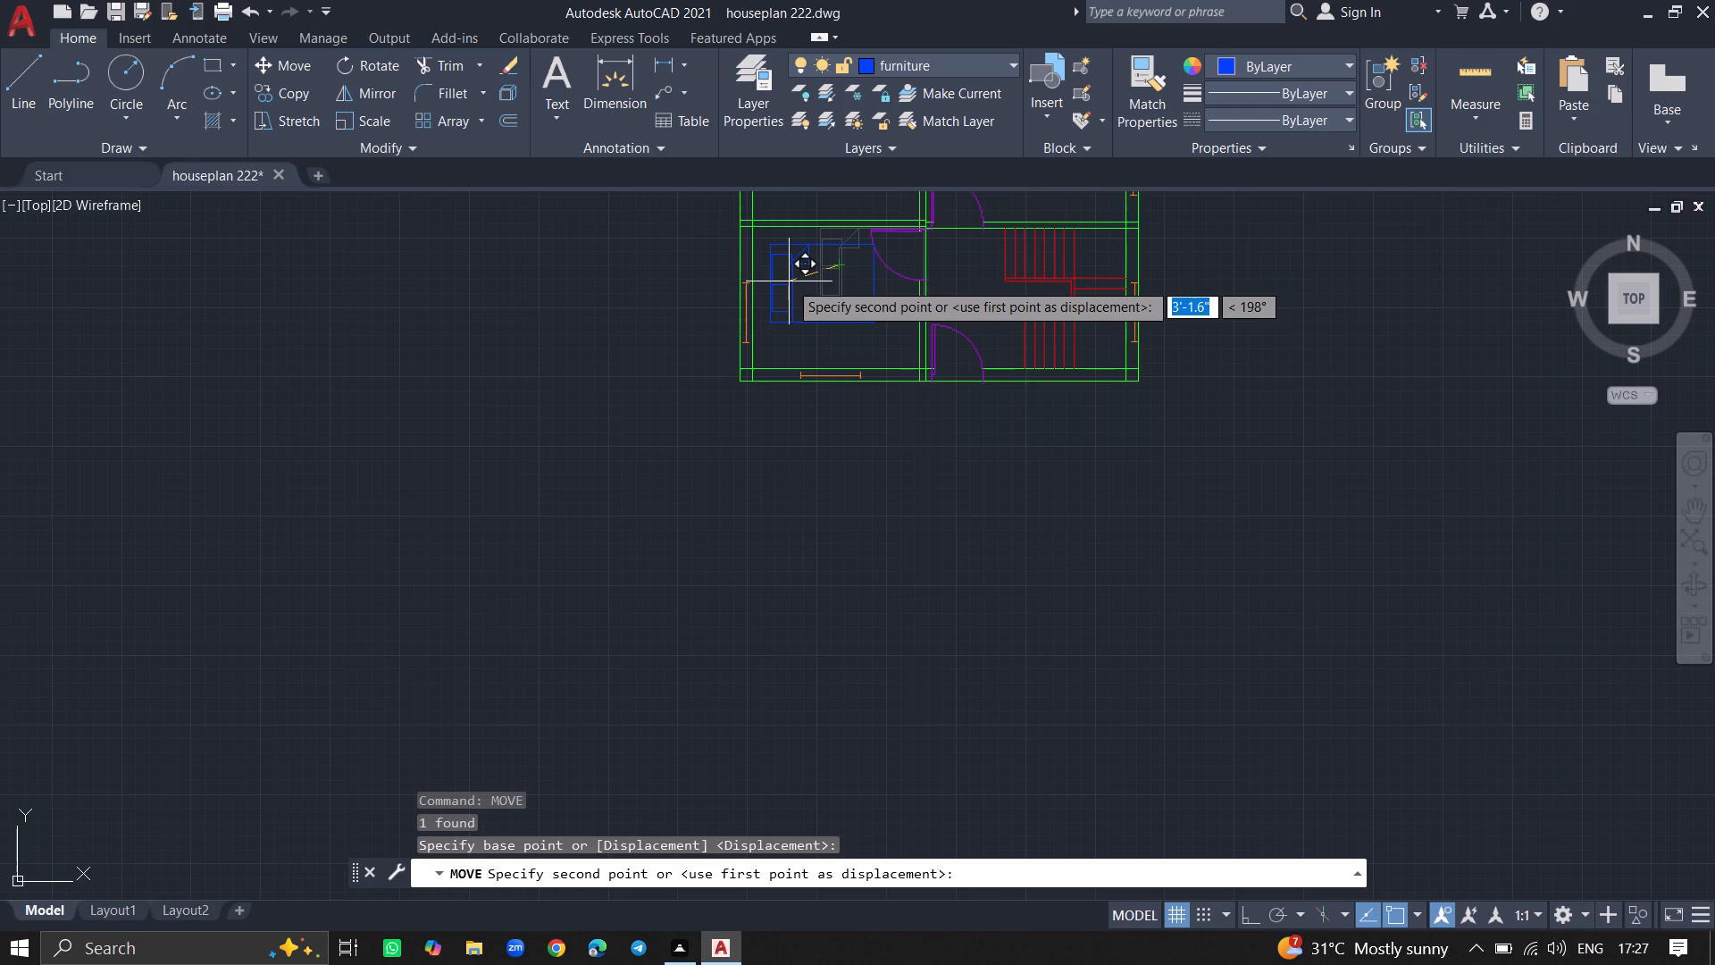
ctrl+scroll(789, 281, up, 2)
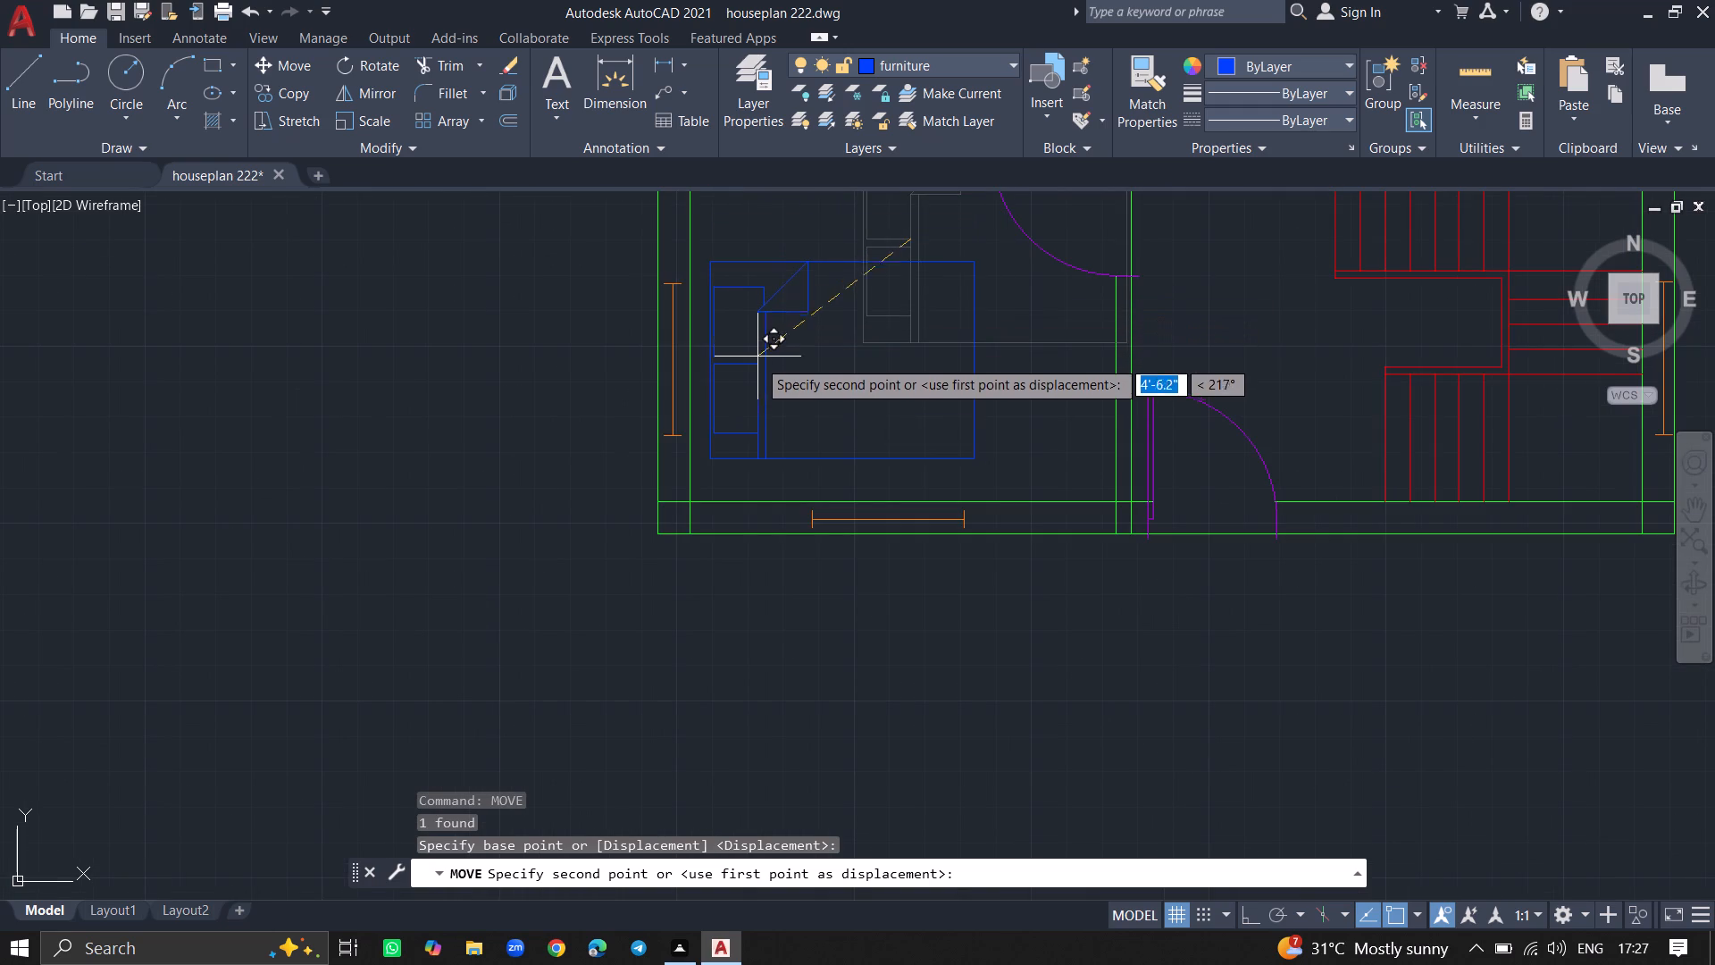
click(757, 363)
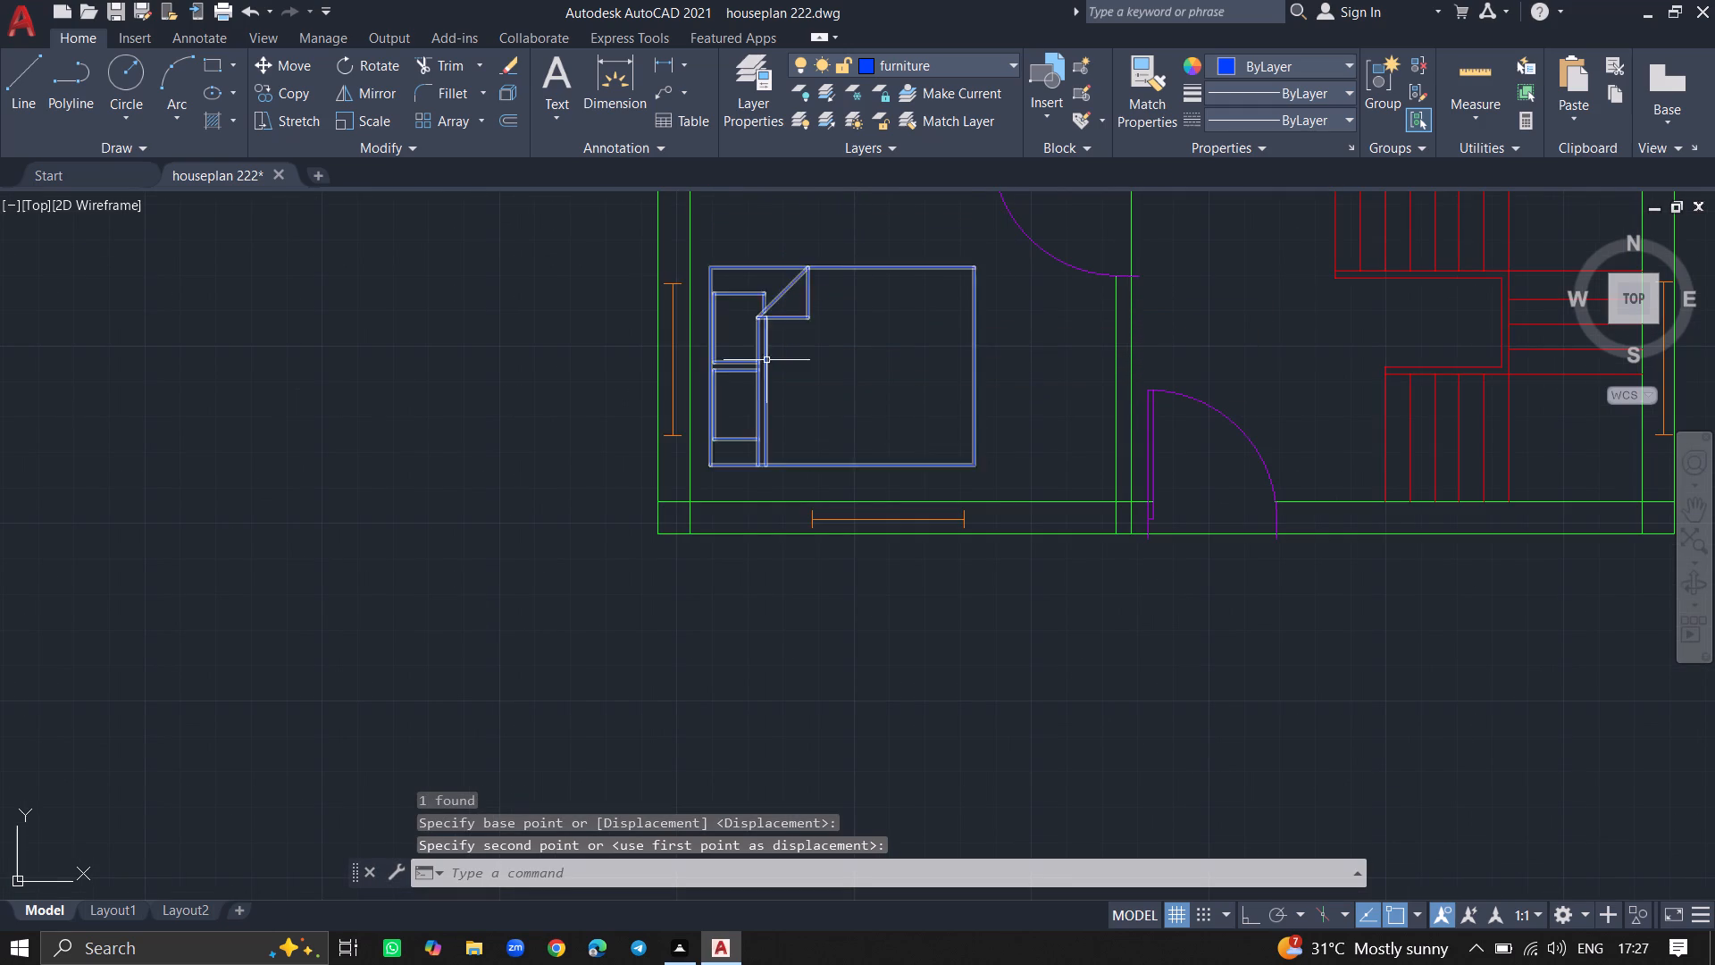
Scale the oversized dining set block near the origin down to roughly half its size, based on a point on the tabletop.
ctrl+scroll(844, 343, down, 1)
ctrl+scroll(933, 266, down, 3)
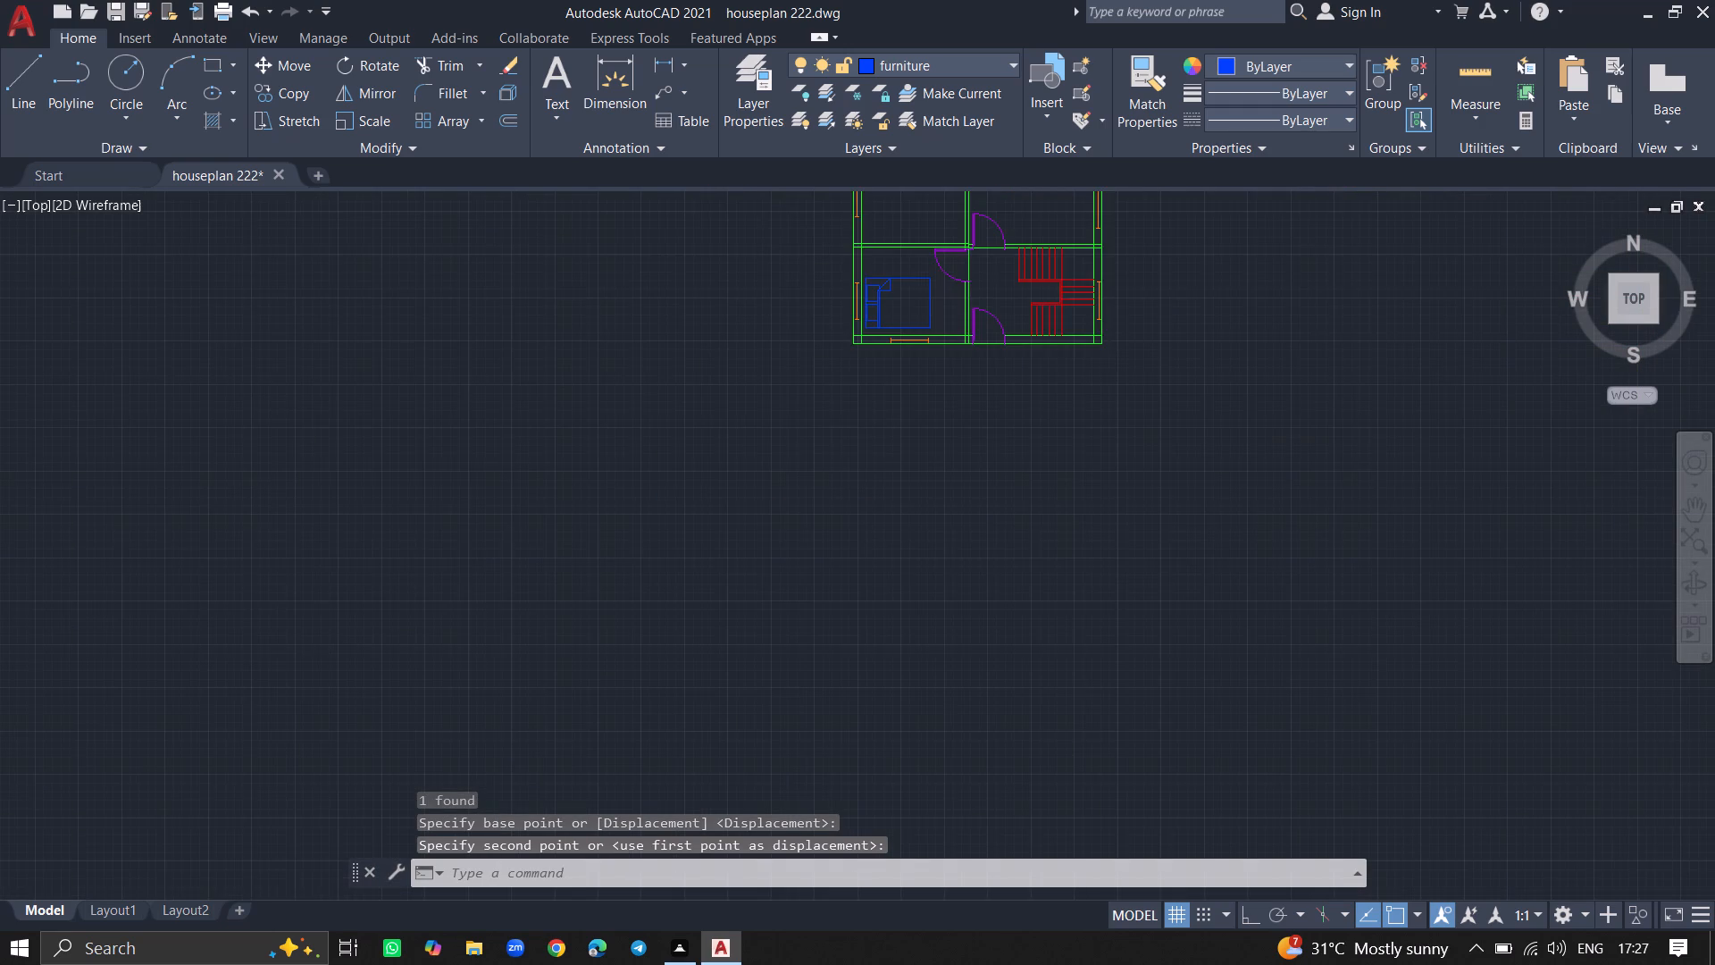
ctrl+scroll(933, 266, down, 4)
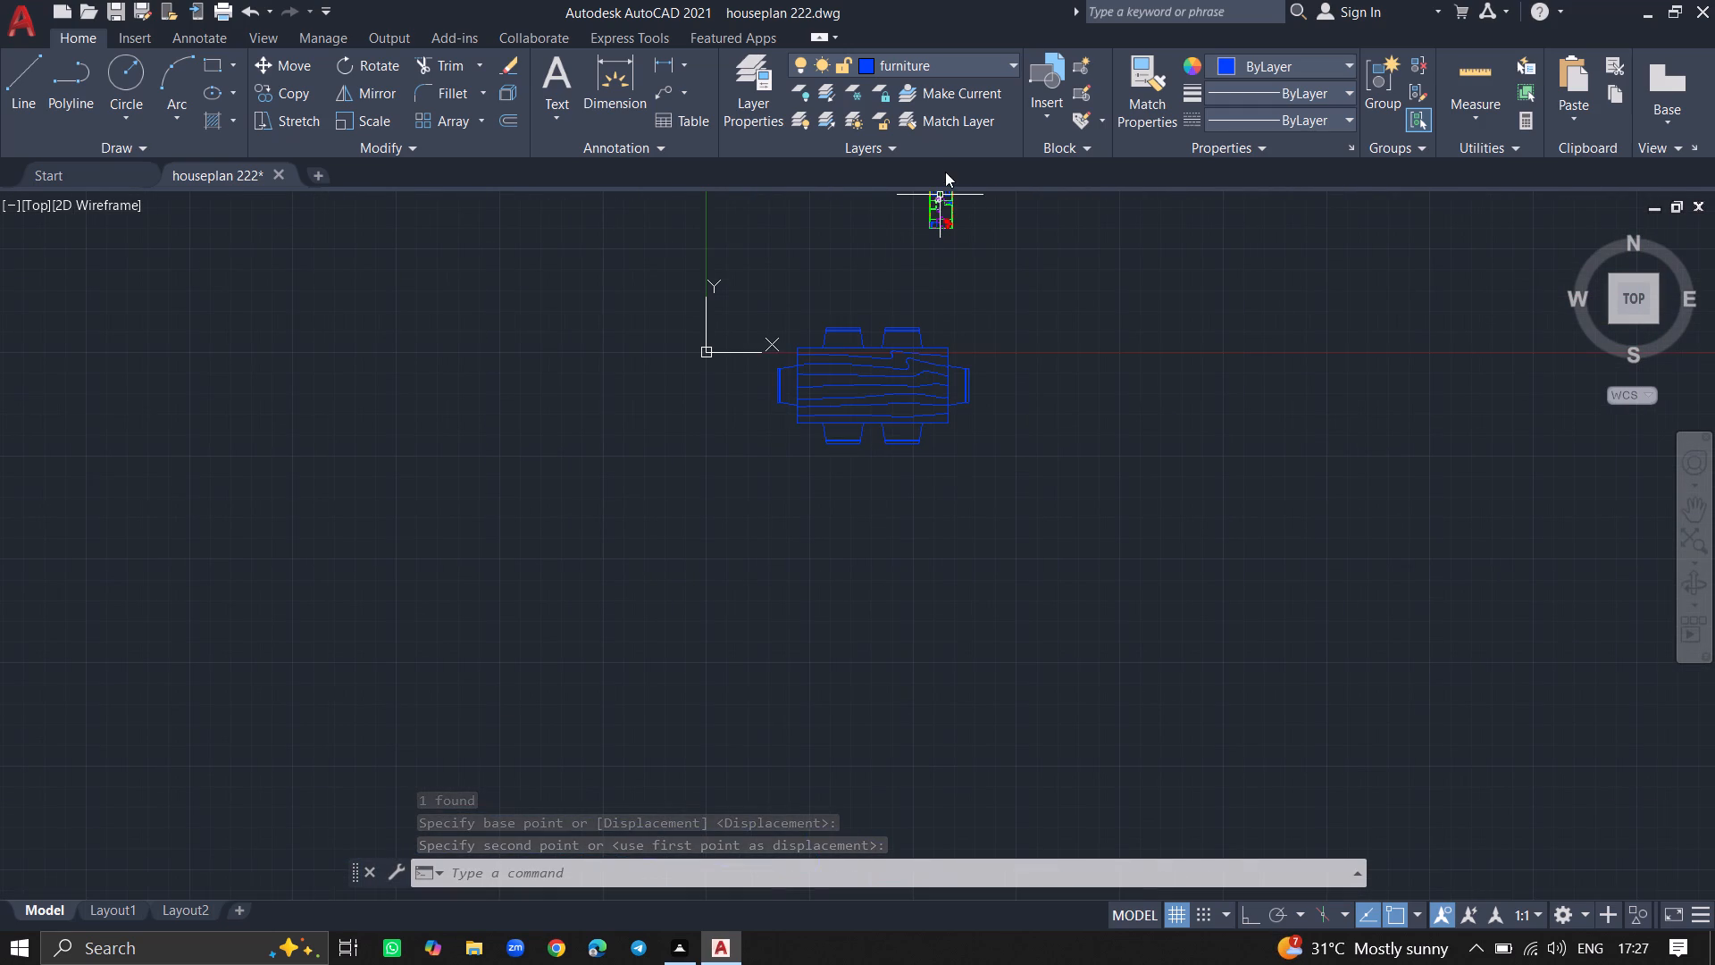
click(891, 373)
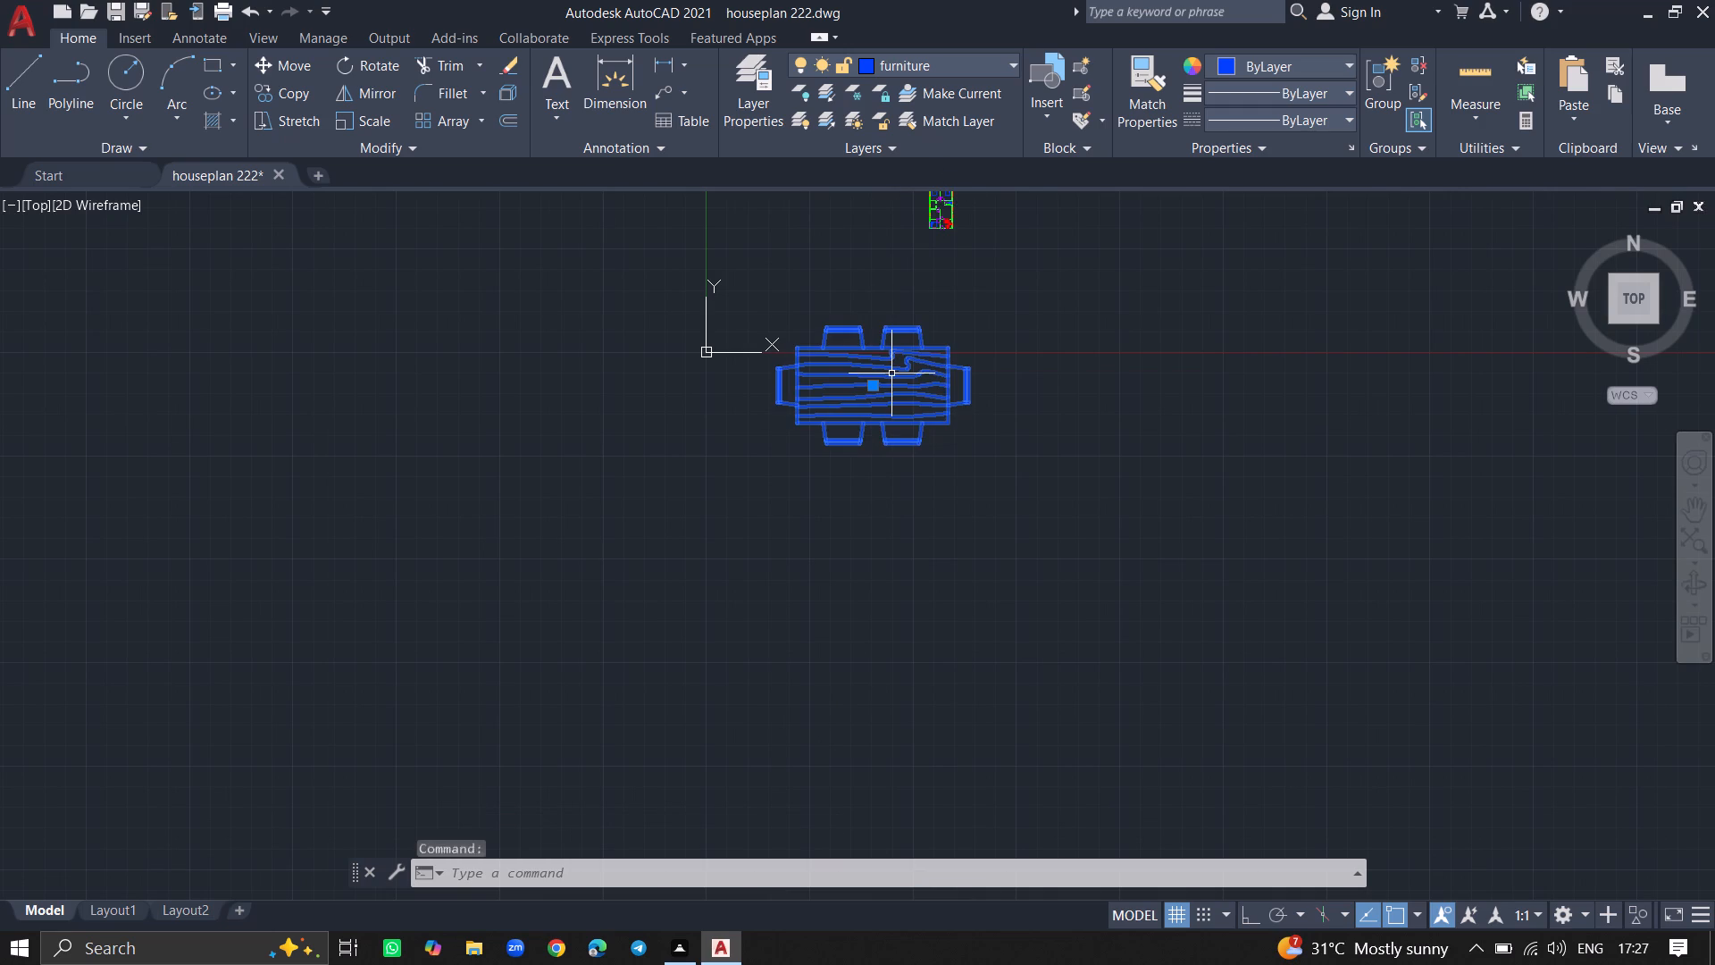
text(sc)
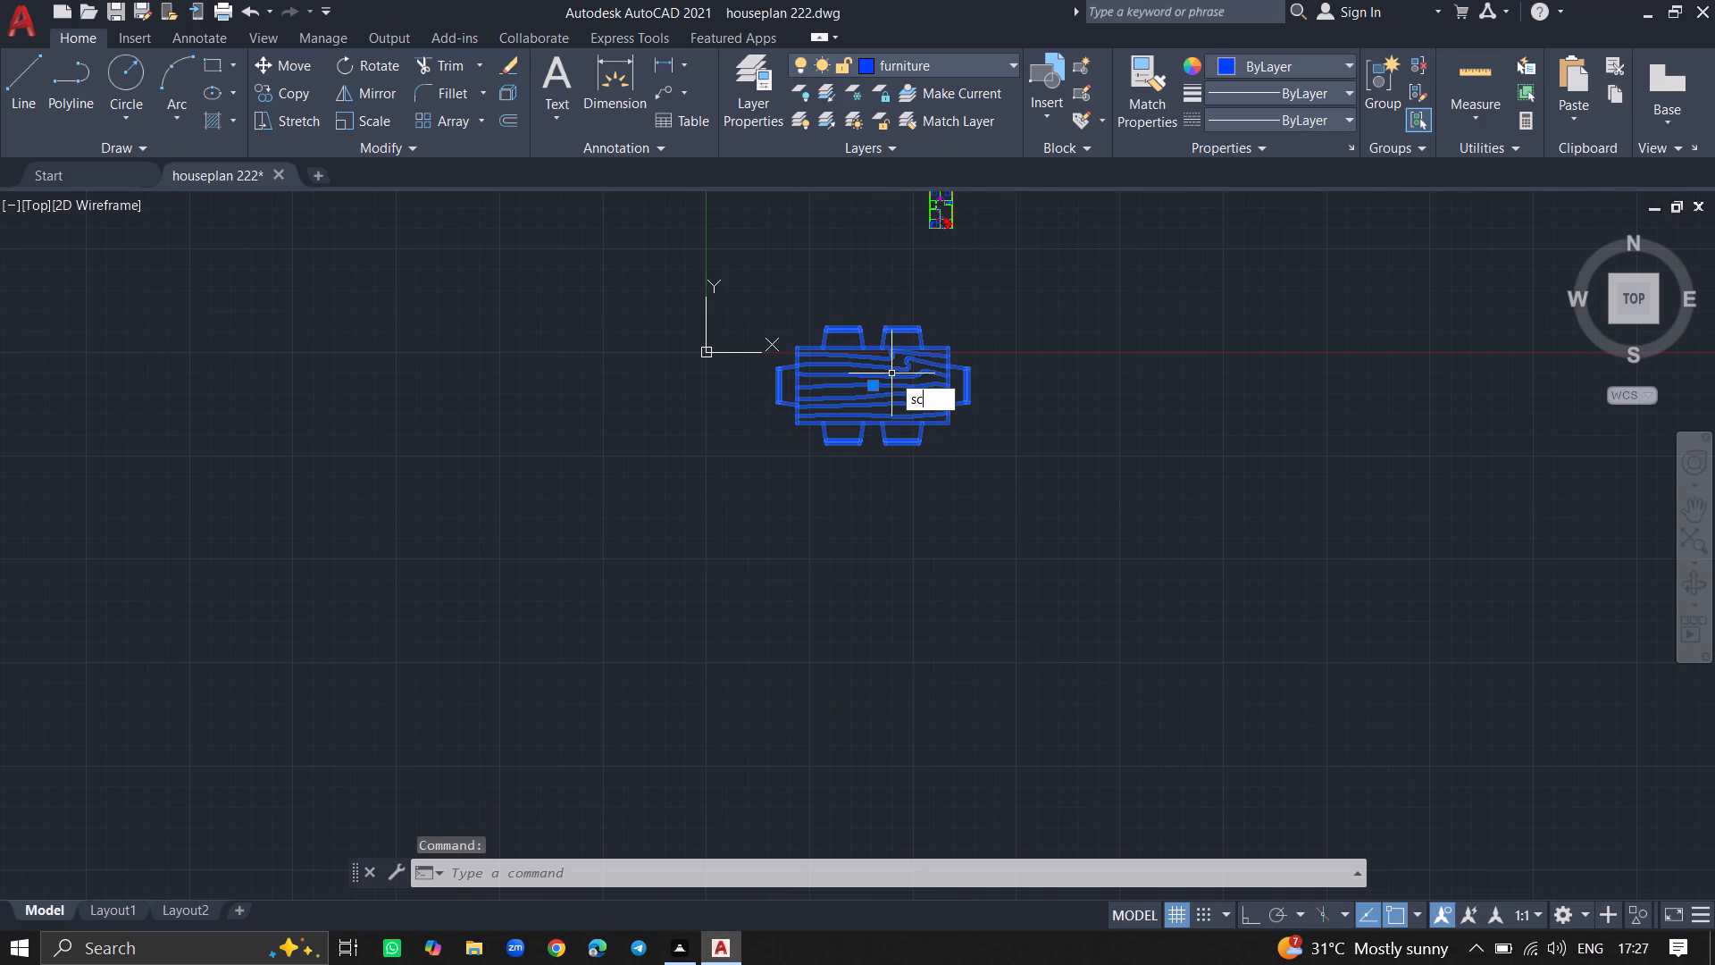
key(Return)
click(891, 373)
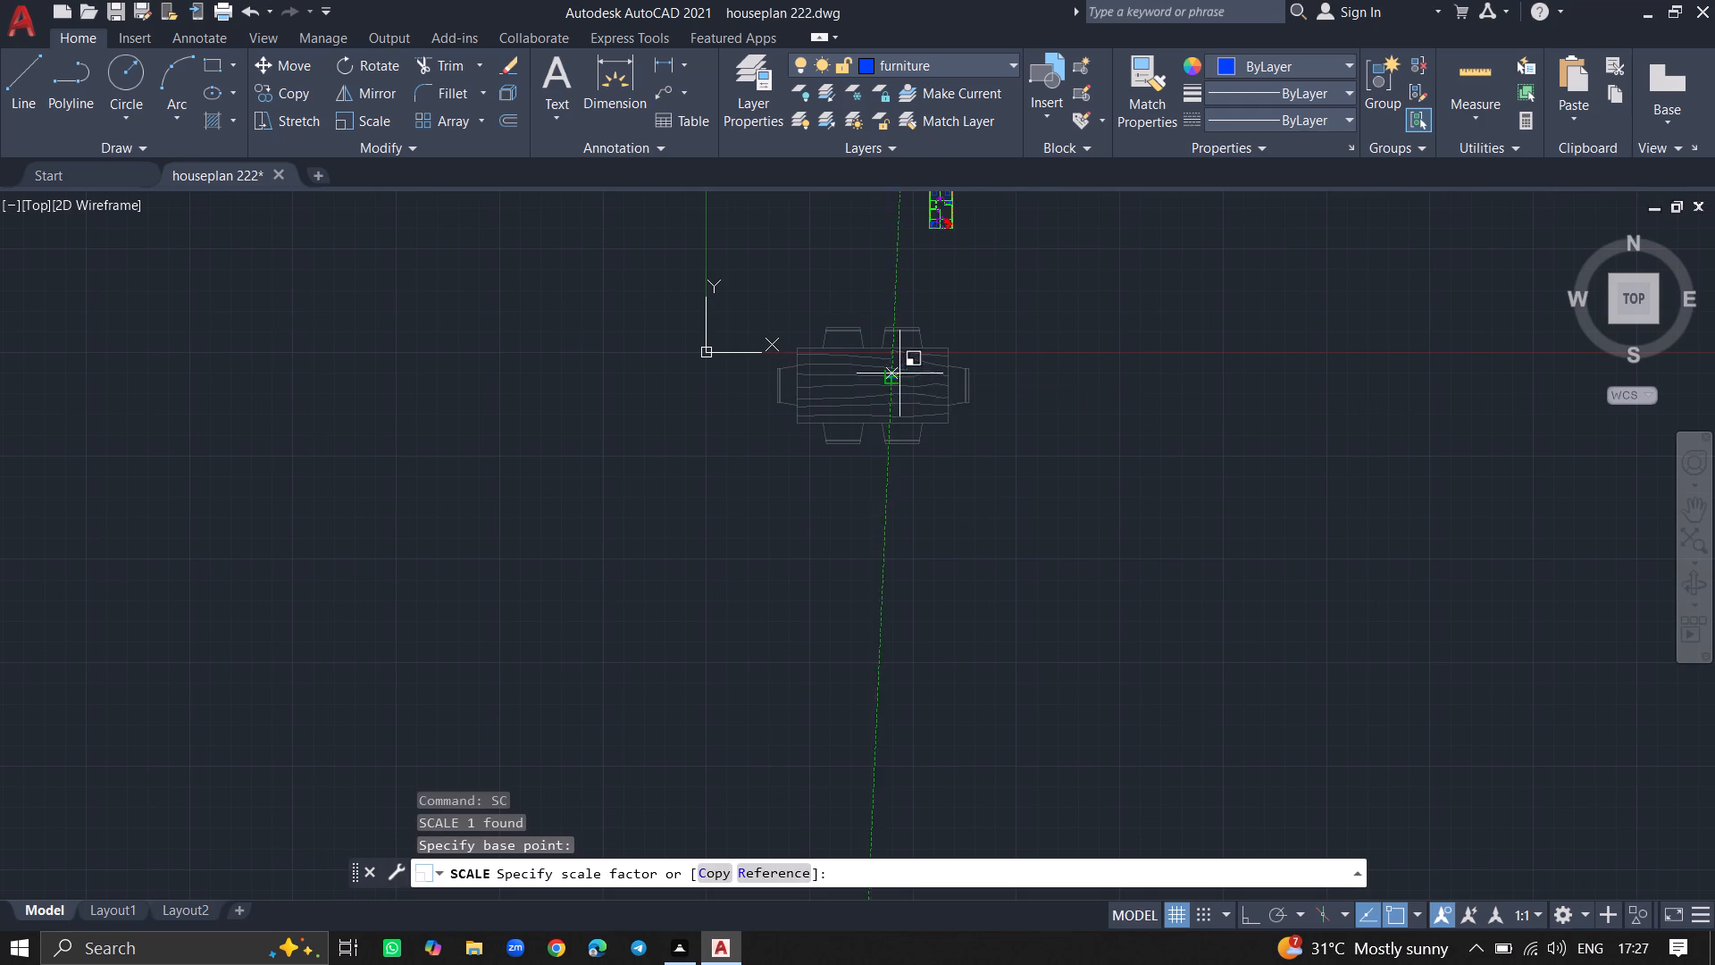
click(932, 365)
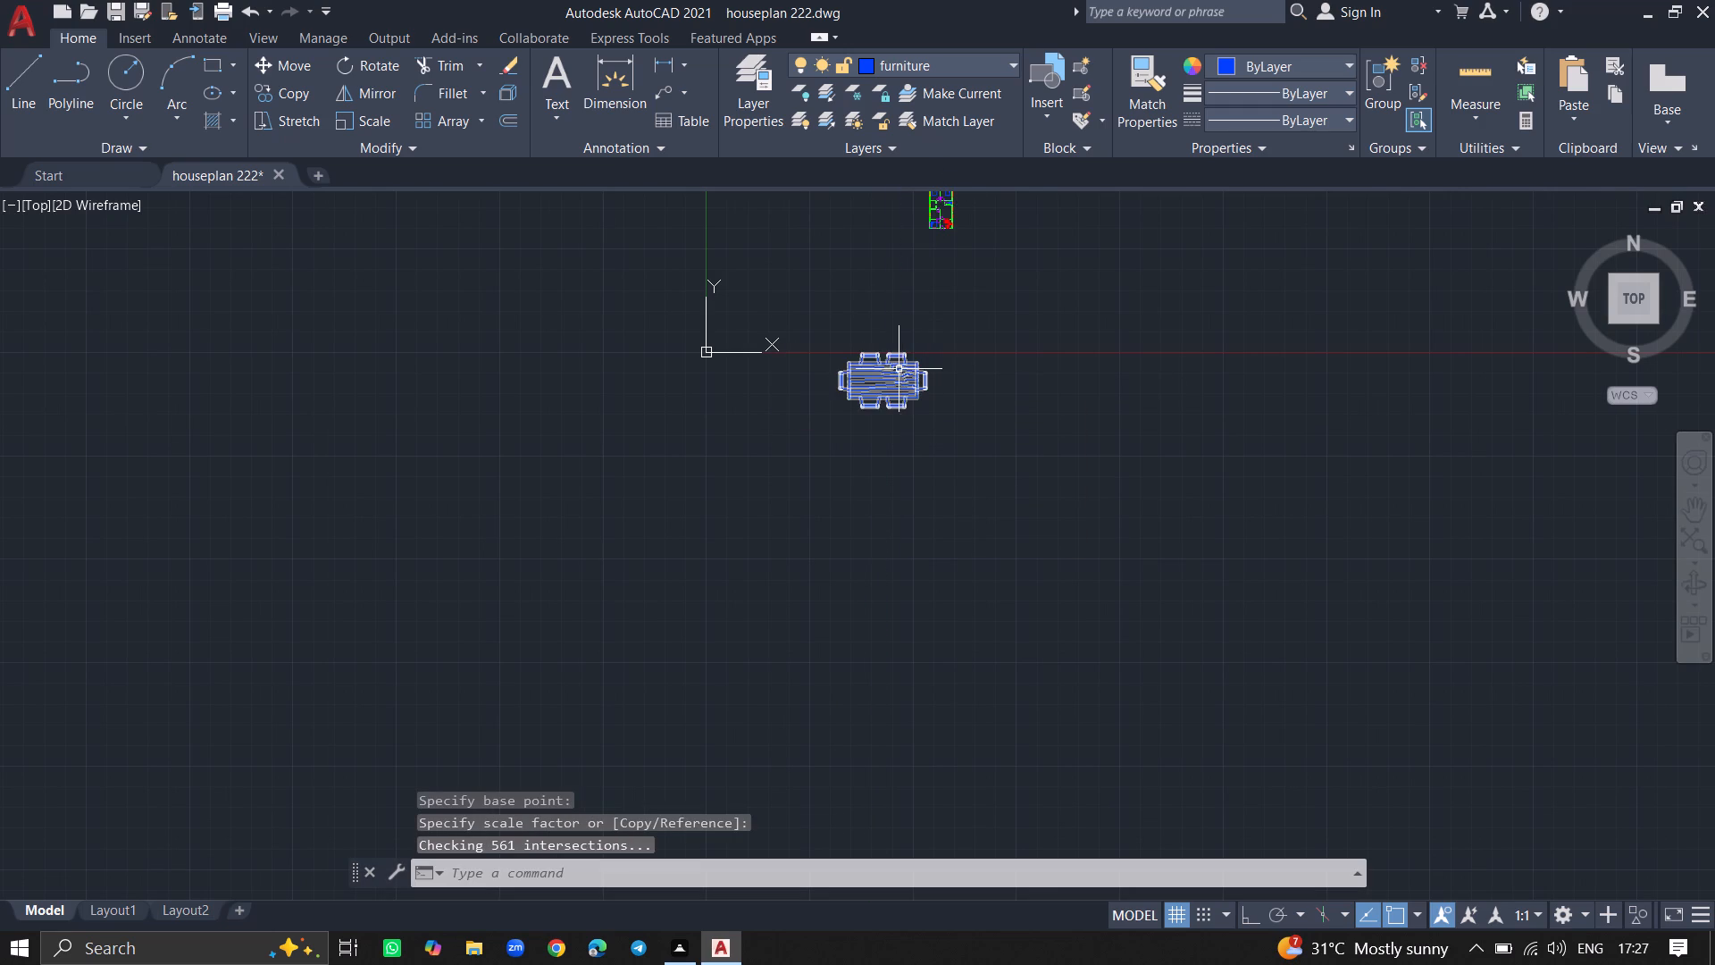
Move the reduced dining set block up beside the house plan, just outside its east wall.
click(899, 369)
text(move)
key(Return)
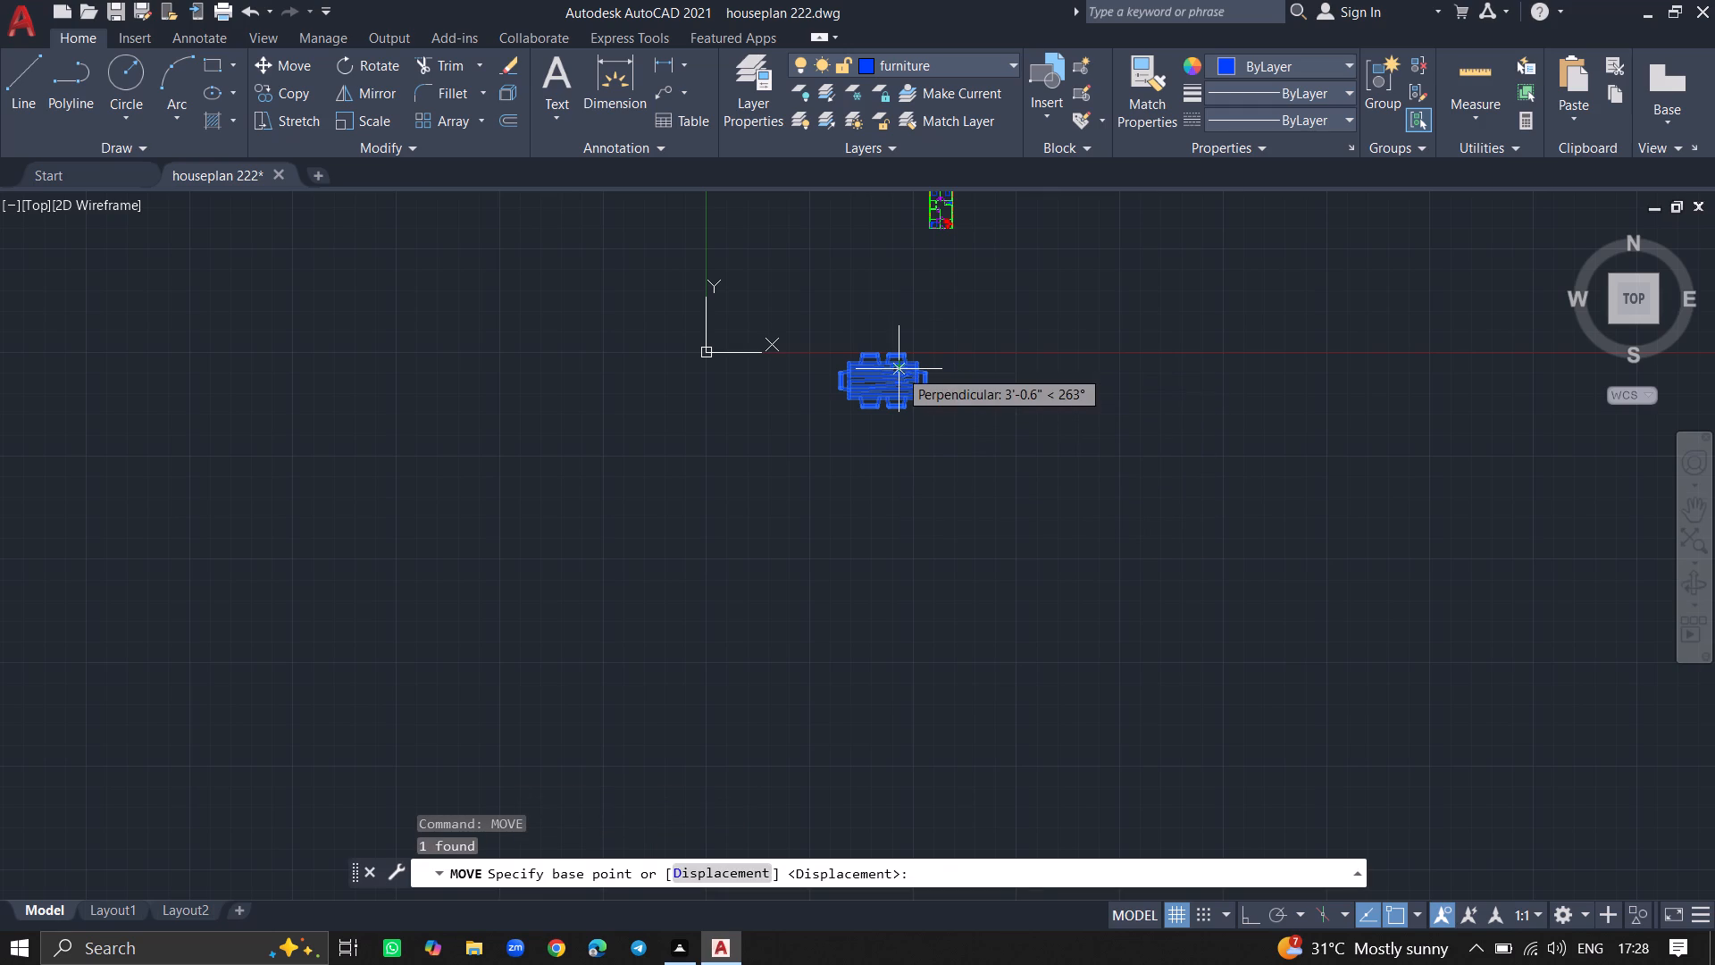
click(899, 369)
ctrl+scroll(919, 303, down, 2)
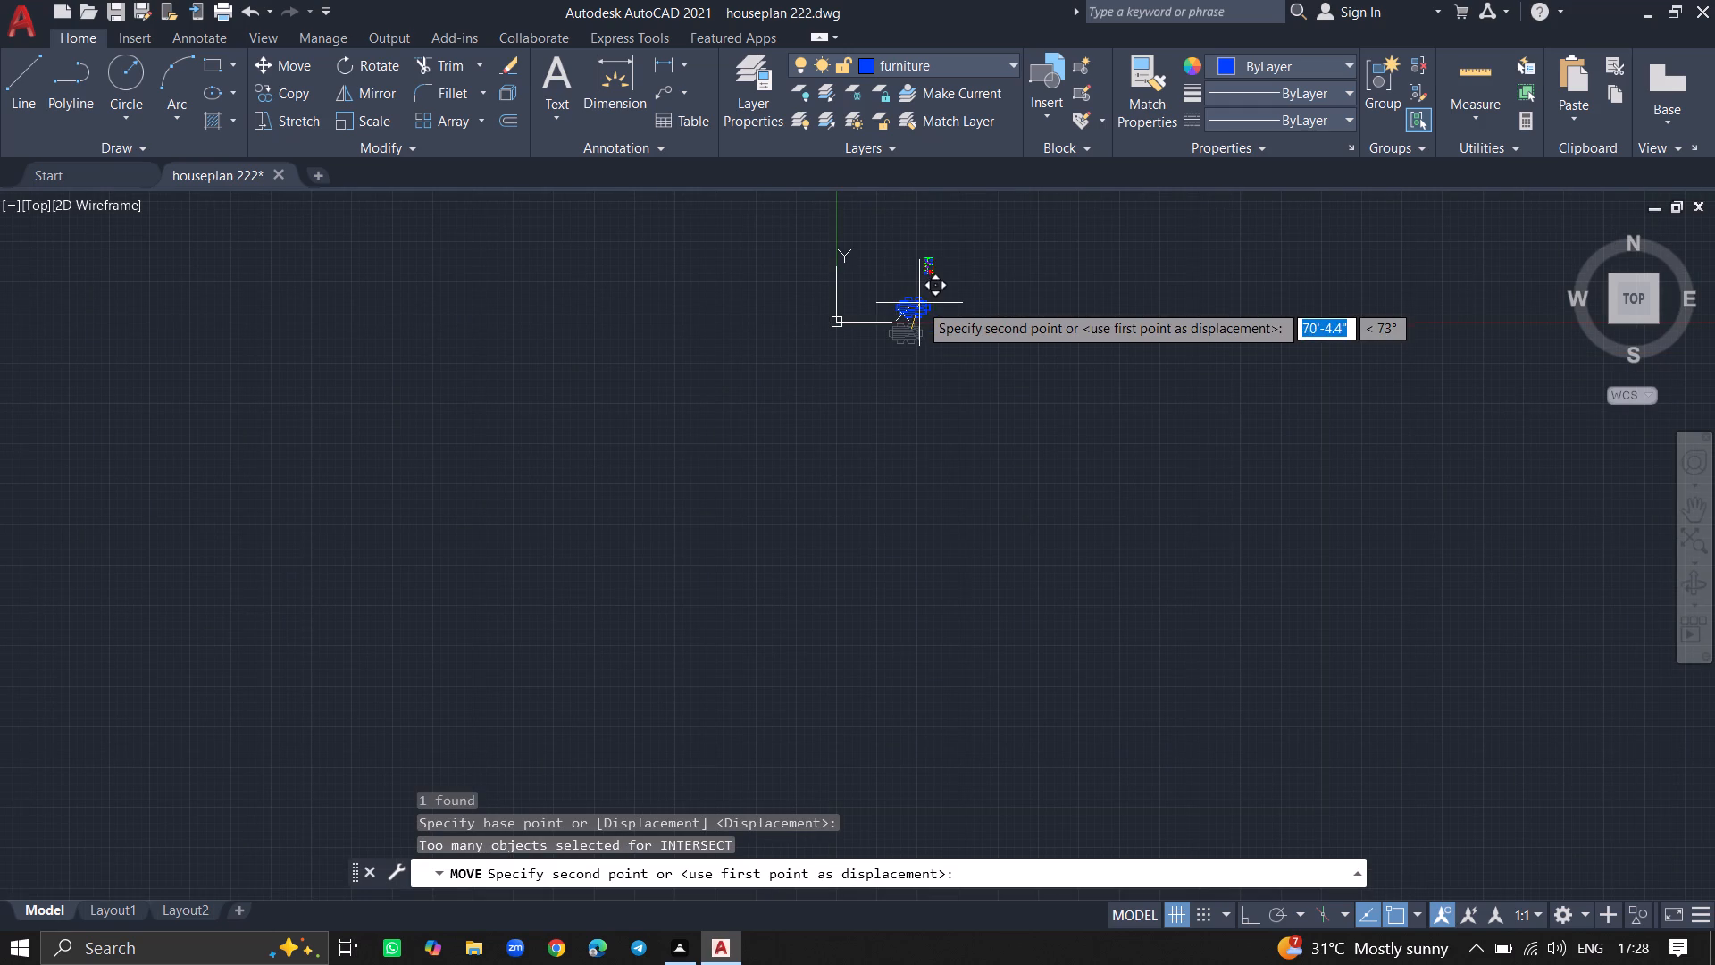
ctrl+scroll(937, 265, up, 6)
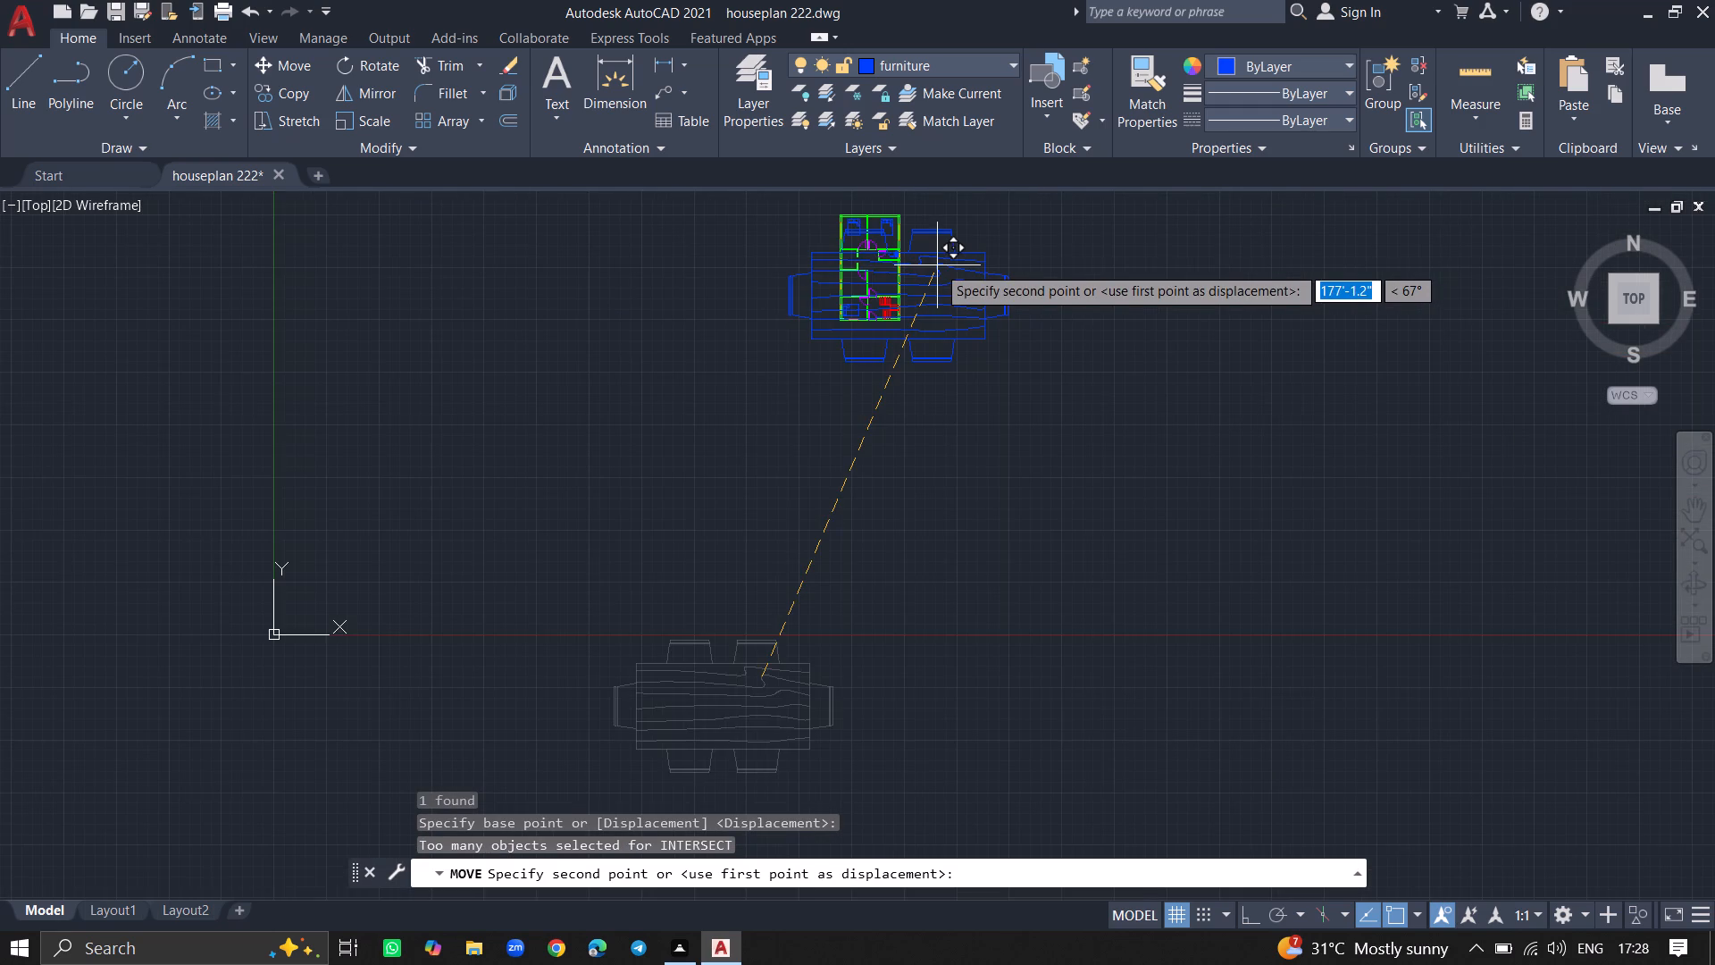
click(1063, 242)
ctrl+scroll(888, 203, up, 3)
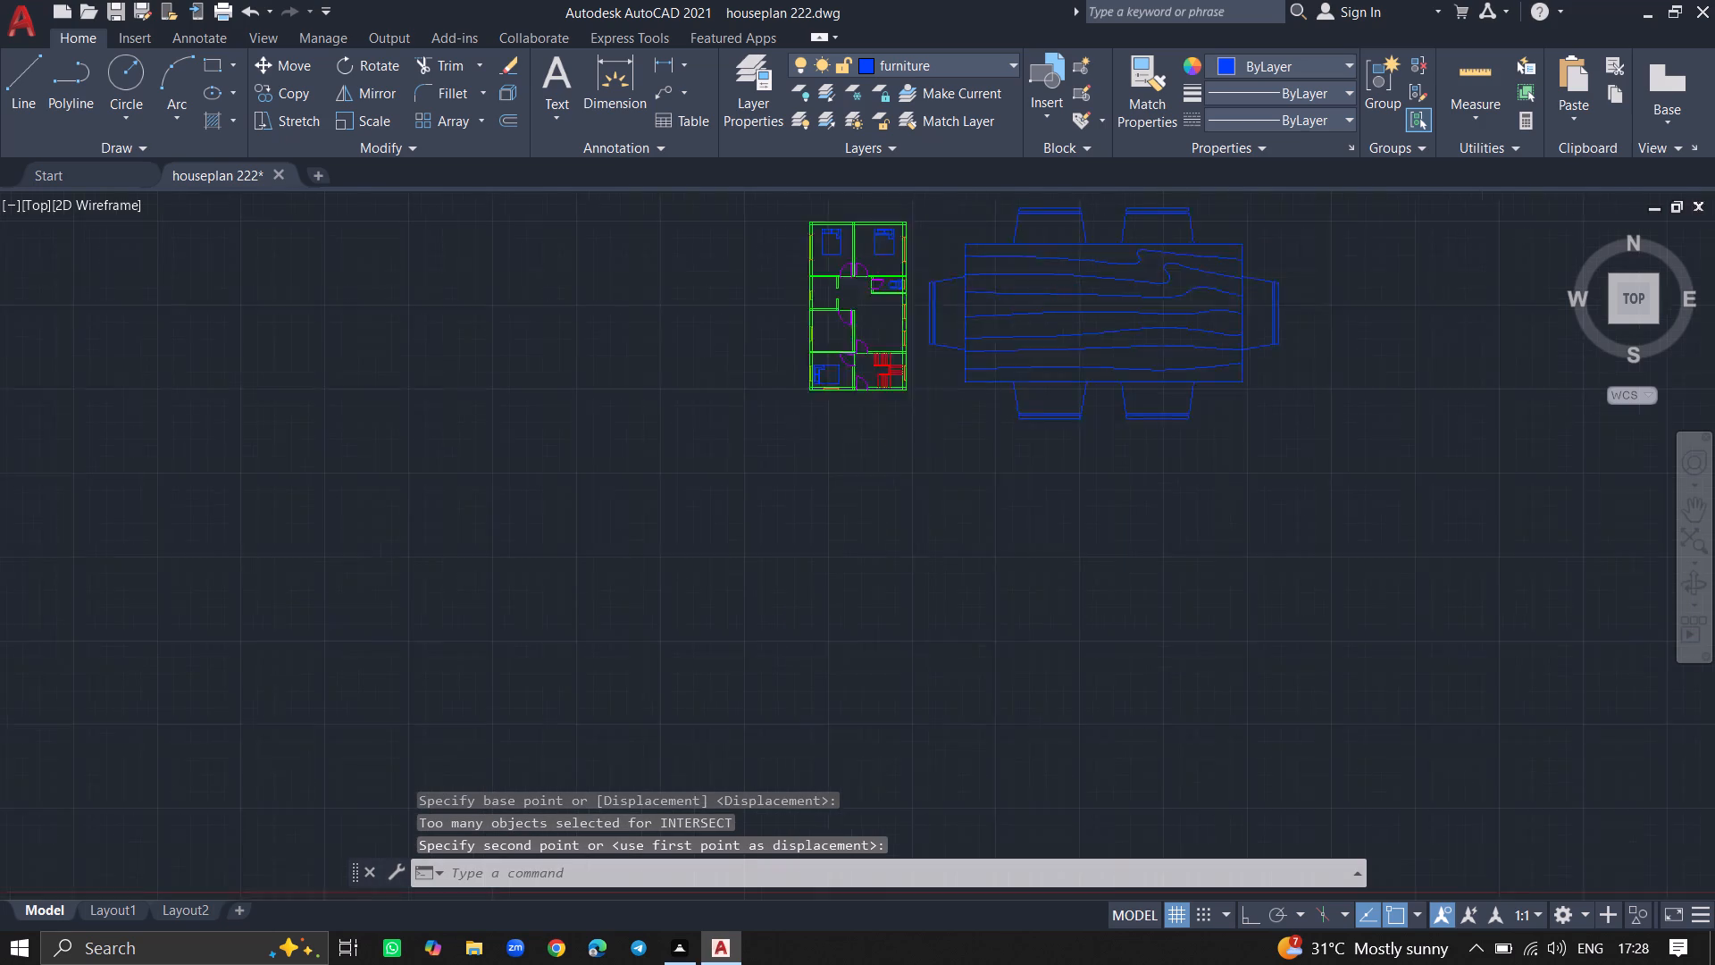
ctrl+scroll(888, 203, up, 2)
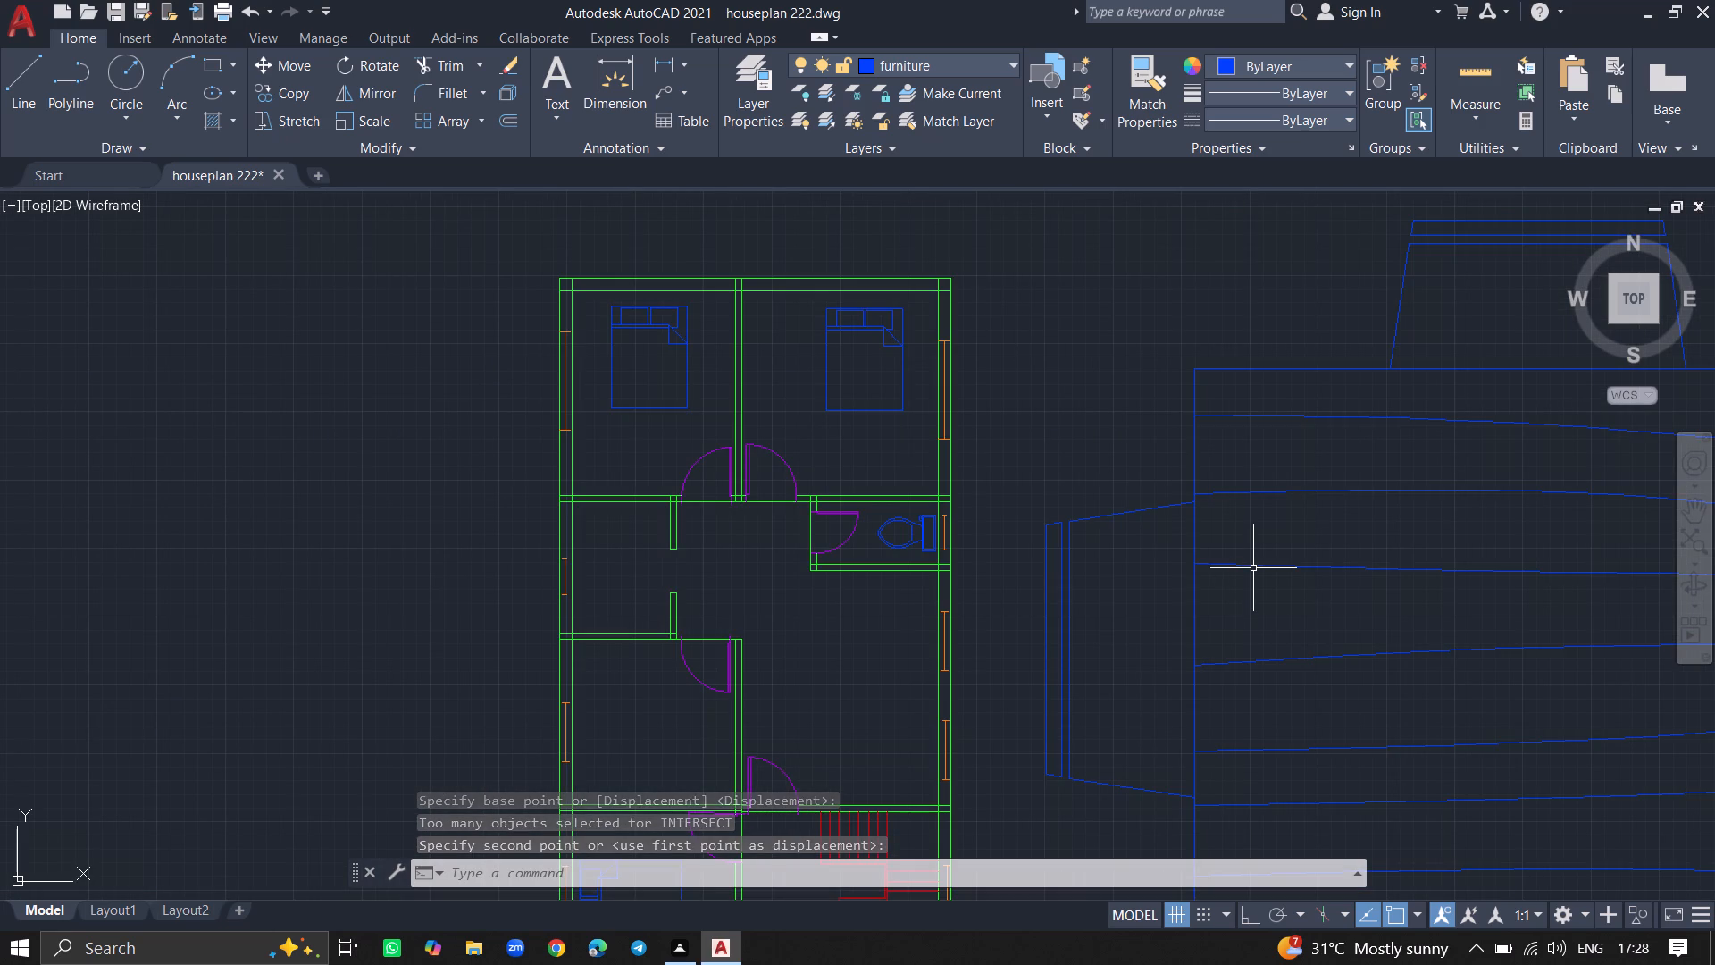
Scale the dining set block down to less than a tenth of its size, slightly wider than a bed, from a tabletop point.
click(1253, 564)
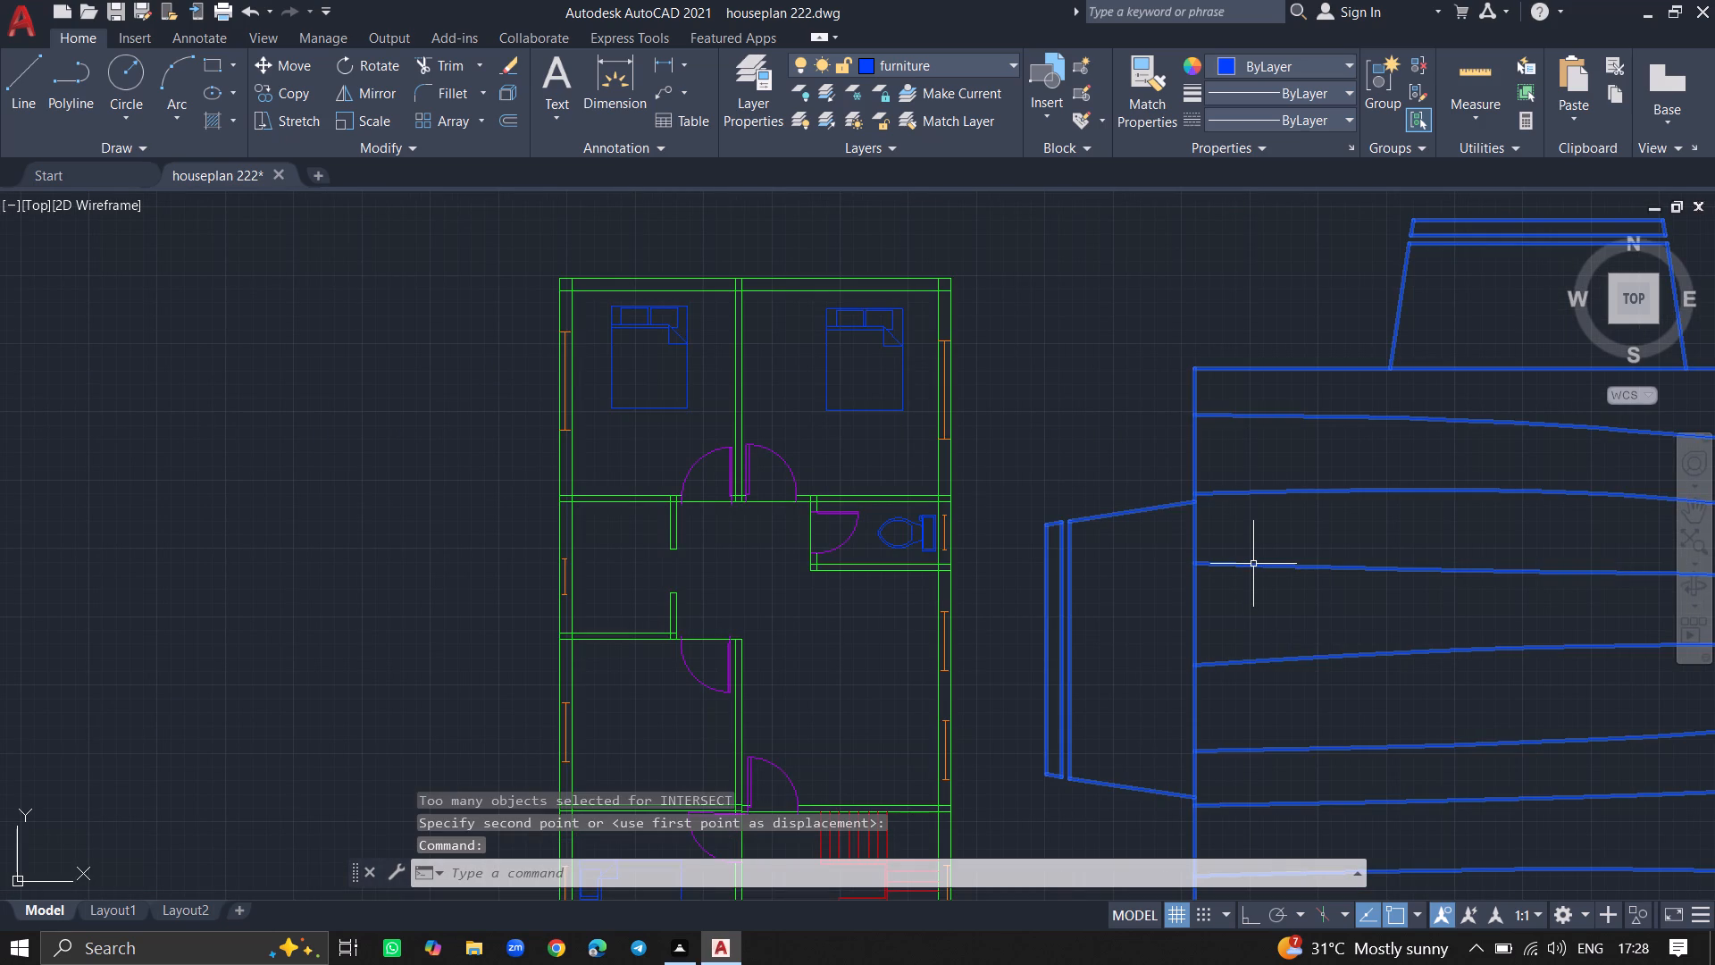
text(sc)
key(Return)
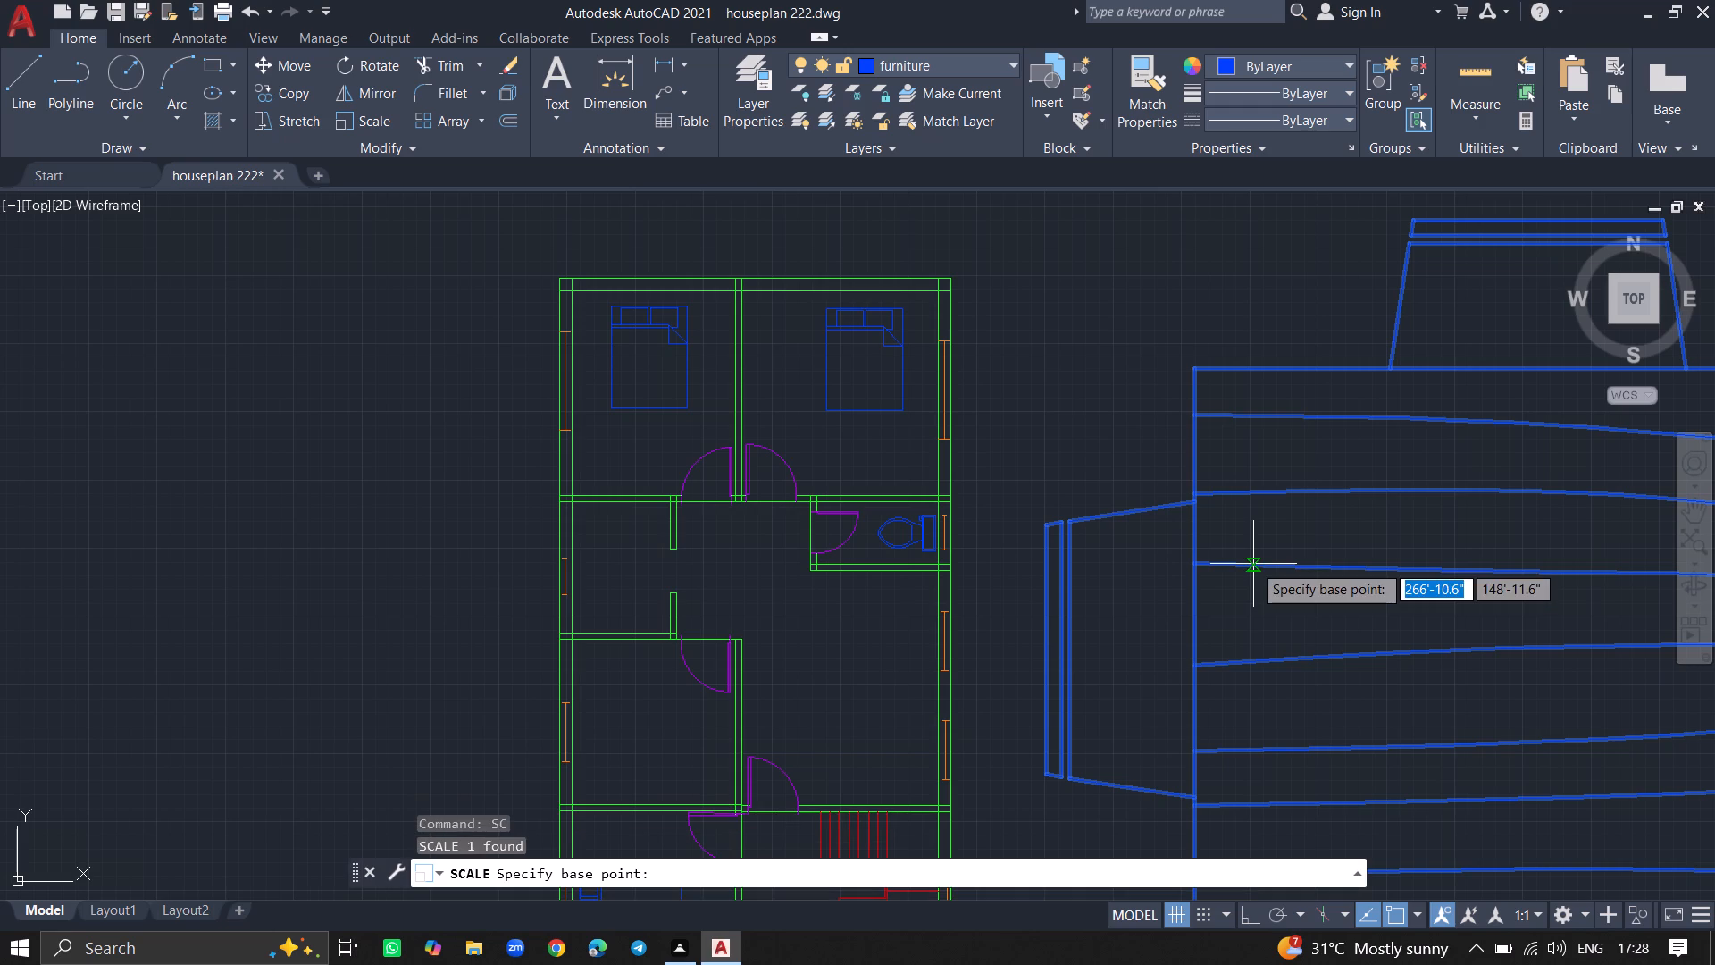
click(1253, 564)
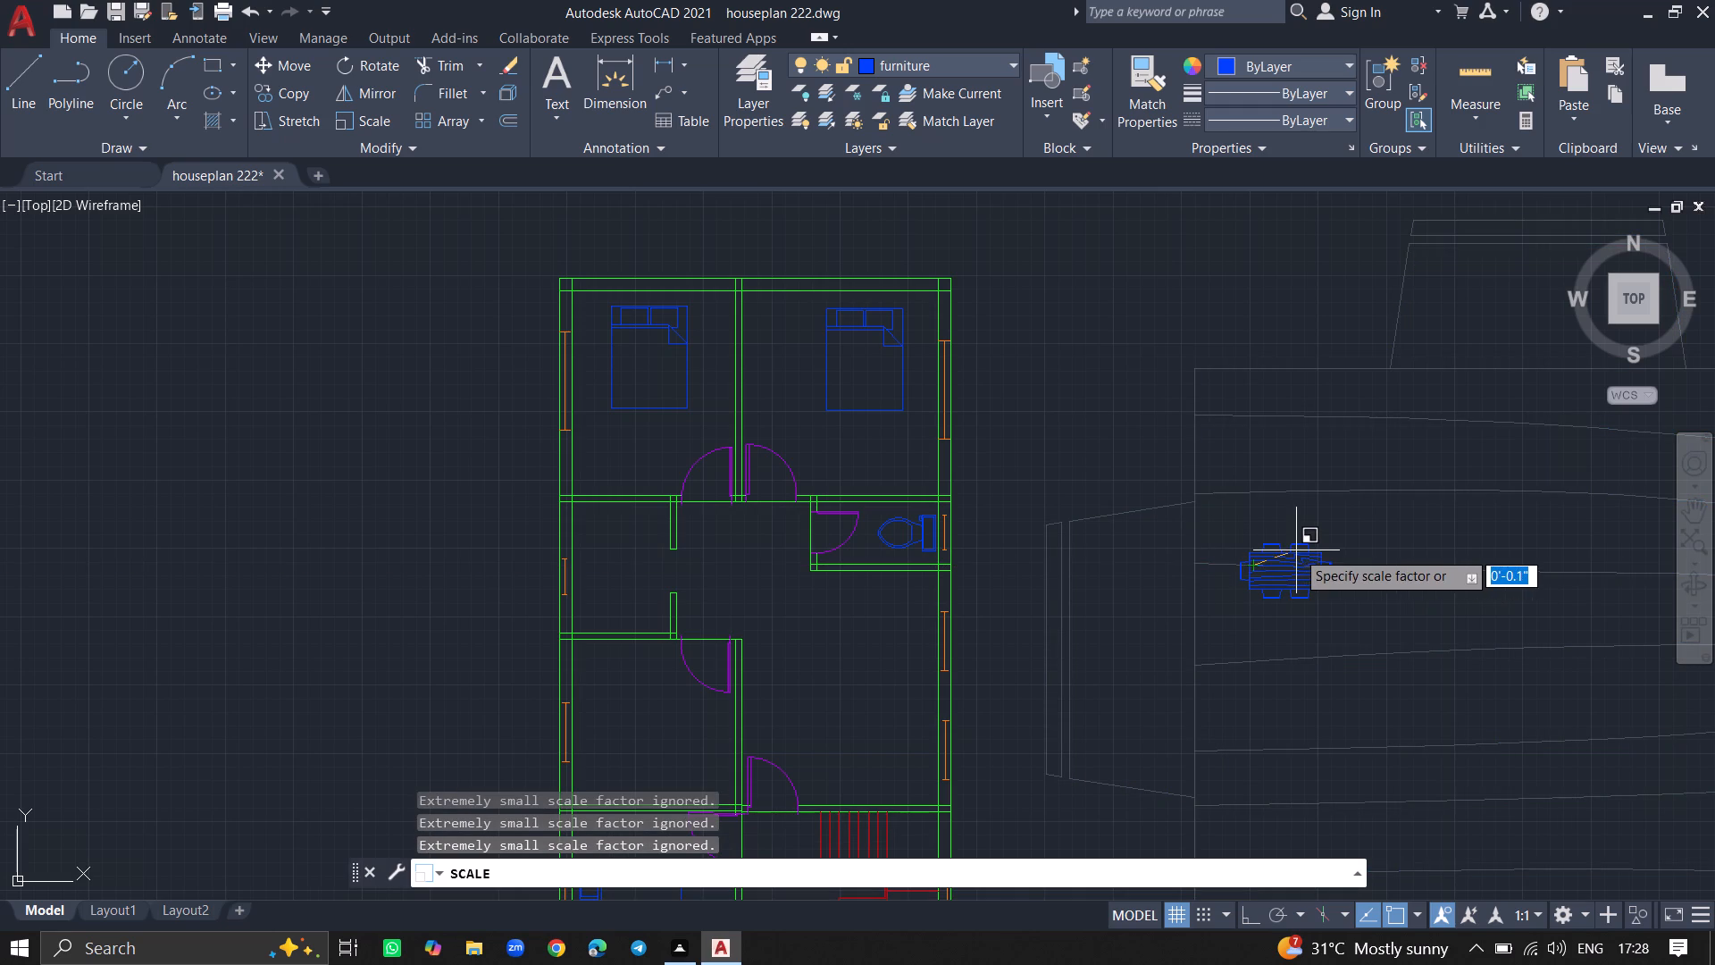
click(1296, 550)
Move the reduced dining set into the open area south of the toilet room, near the house's east wall.
click(1289, 558)
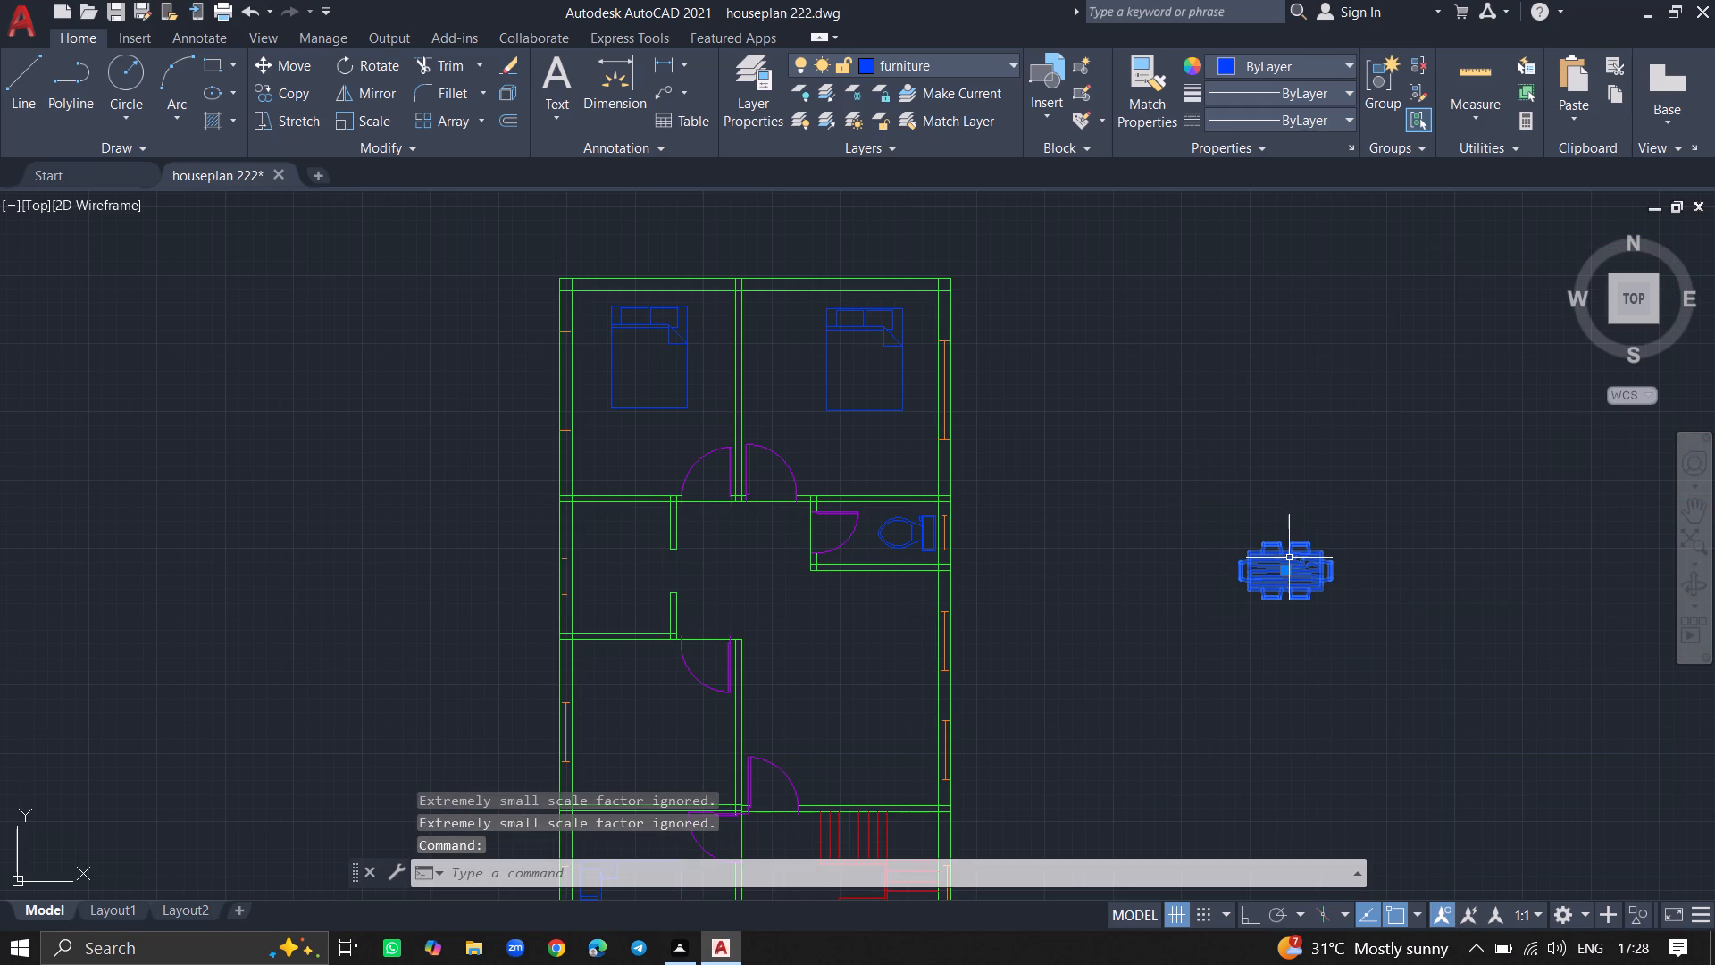
text(mo)
text(ve)
key(Return)
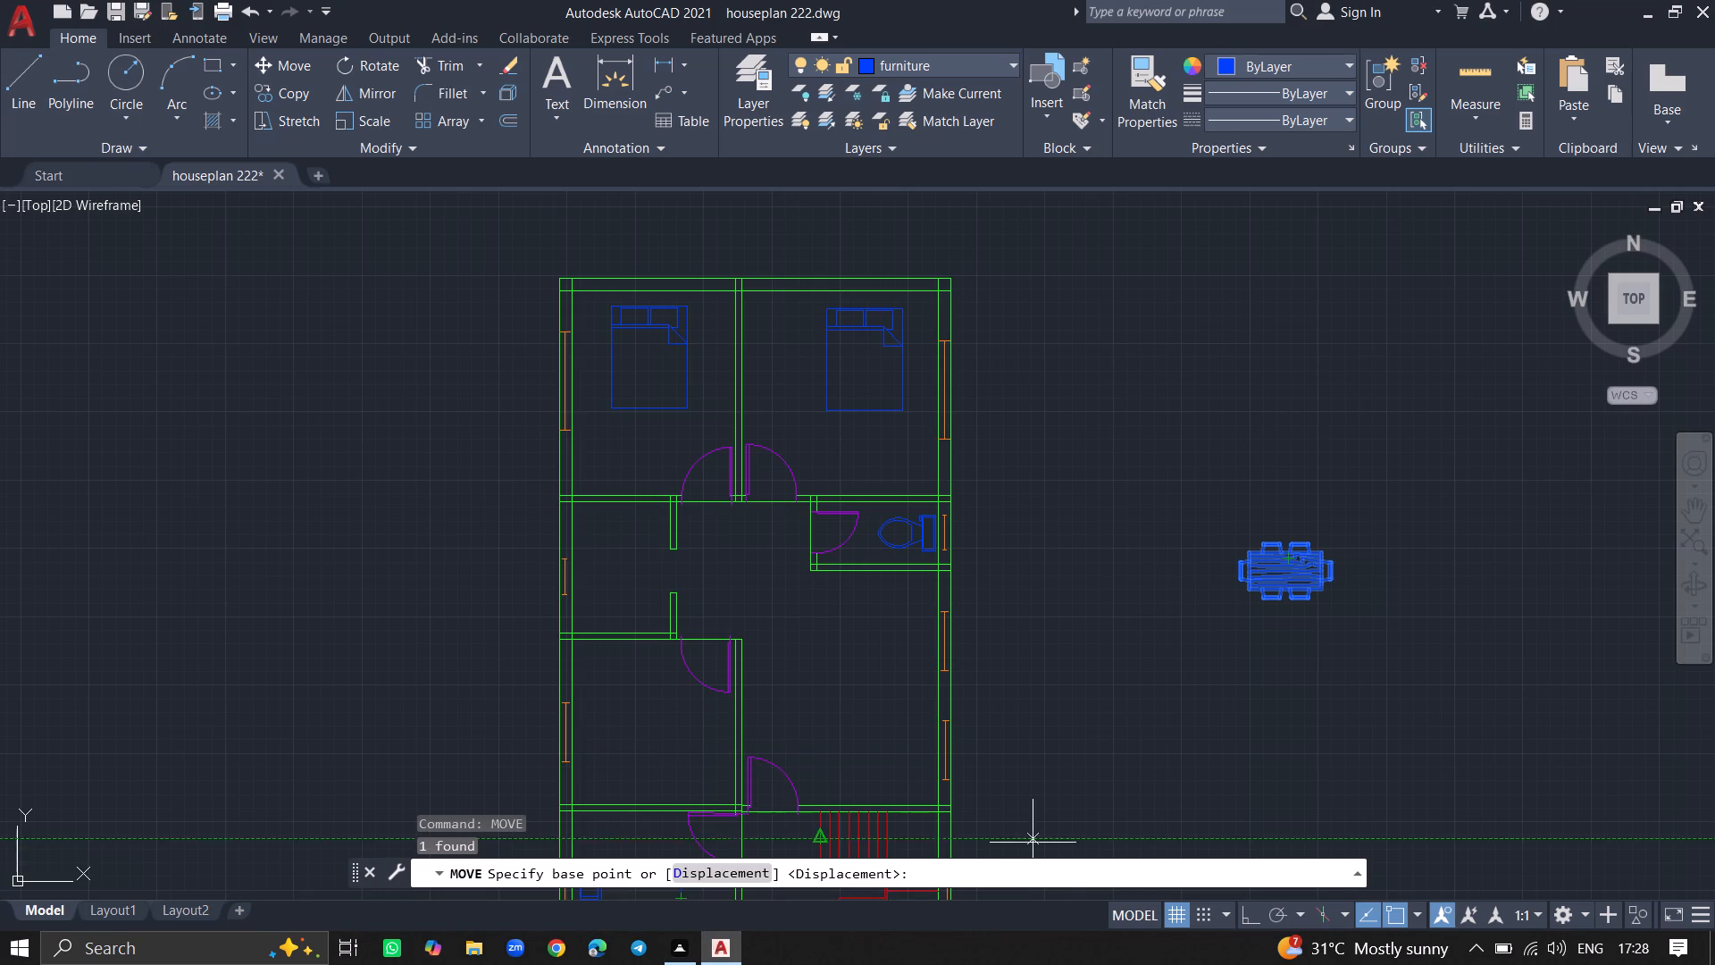
click(1287, 572)
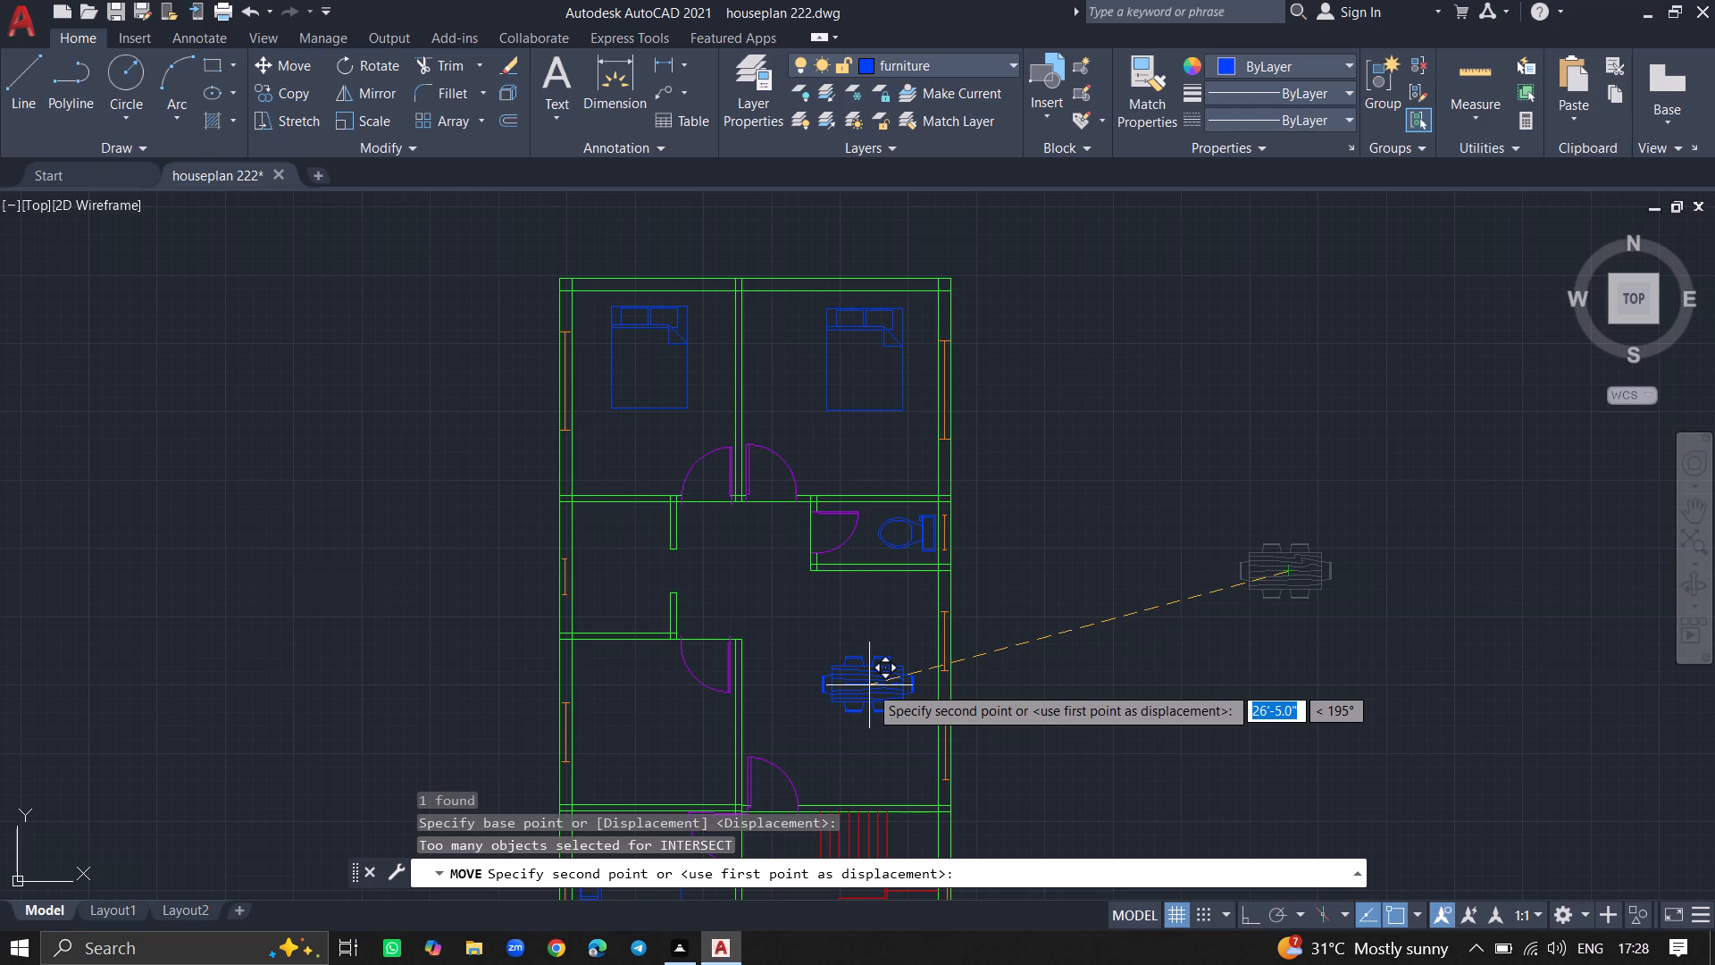
click(869, 685)
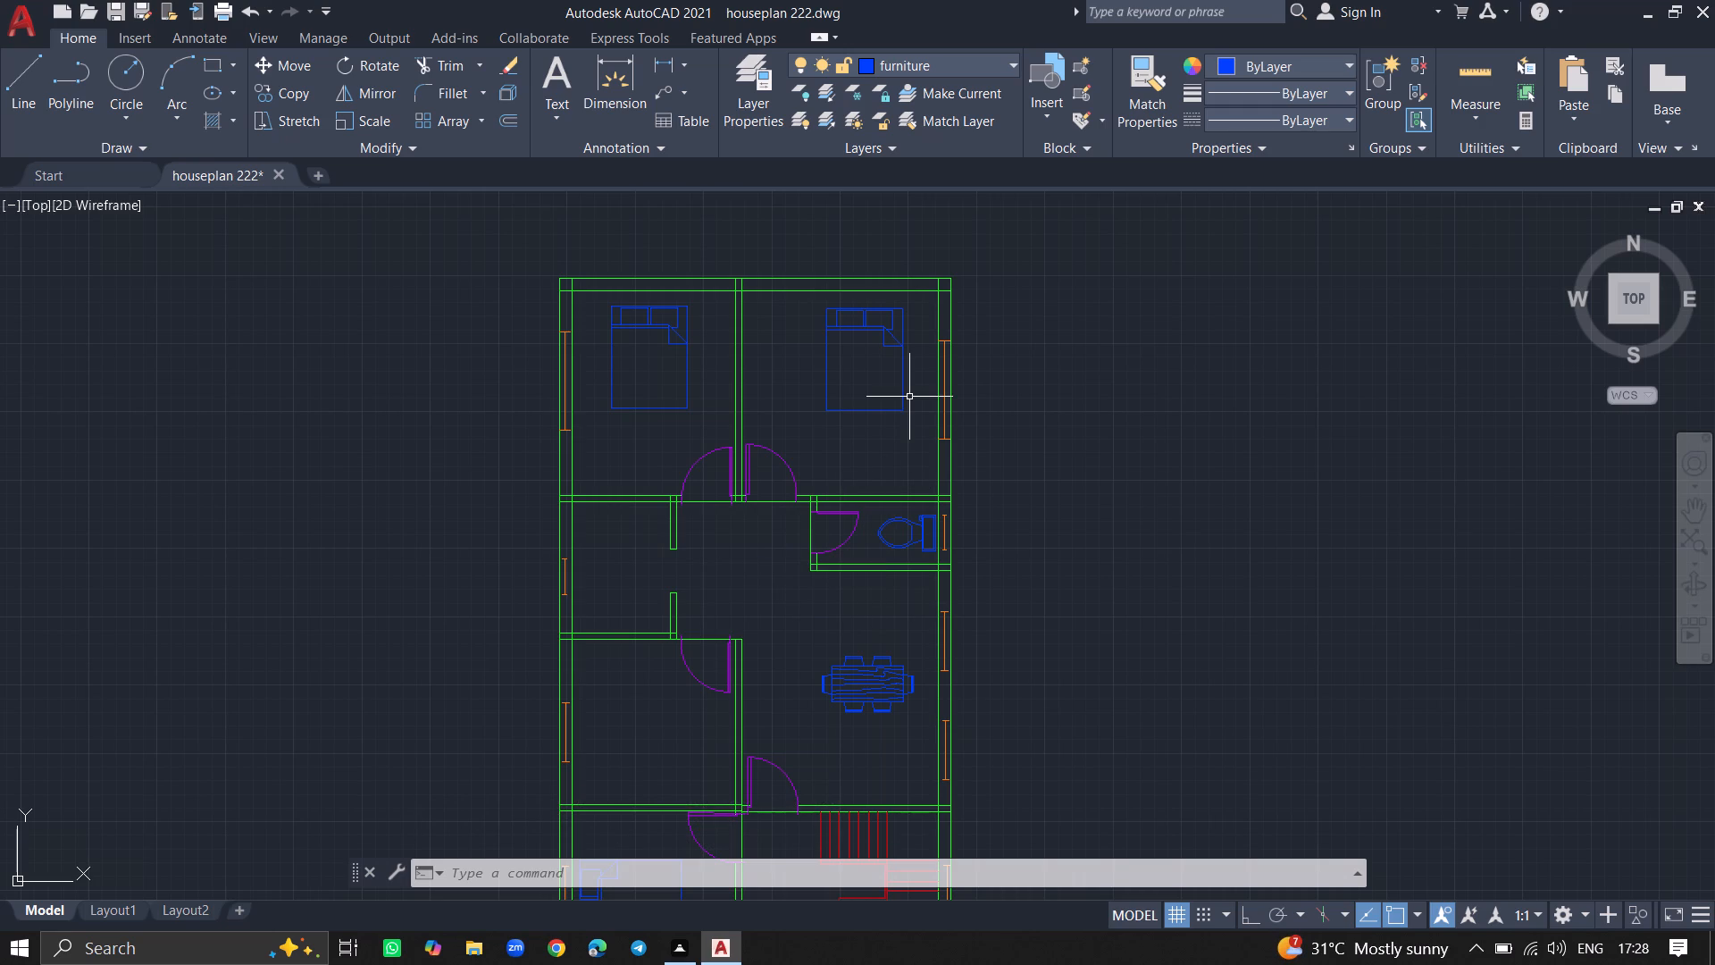
Move the southwest room's bed about 10'-5" north into the adjoining room on the west side.
ctrl+scroll(909, 397, down, 2)
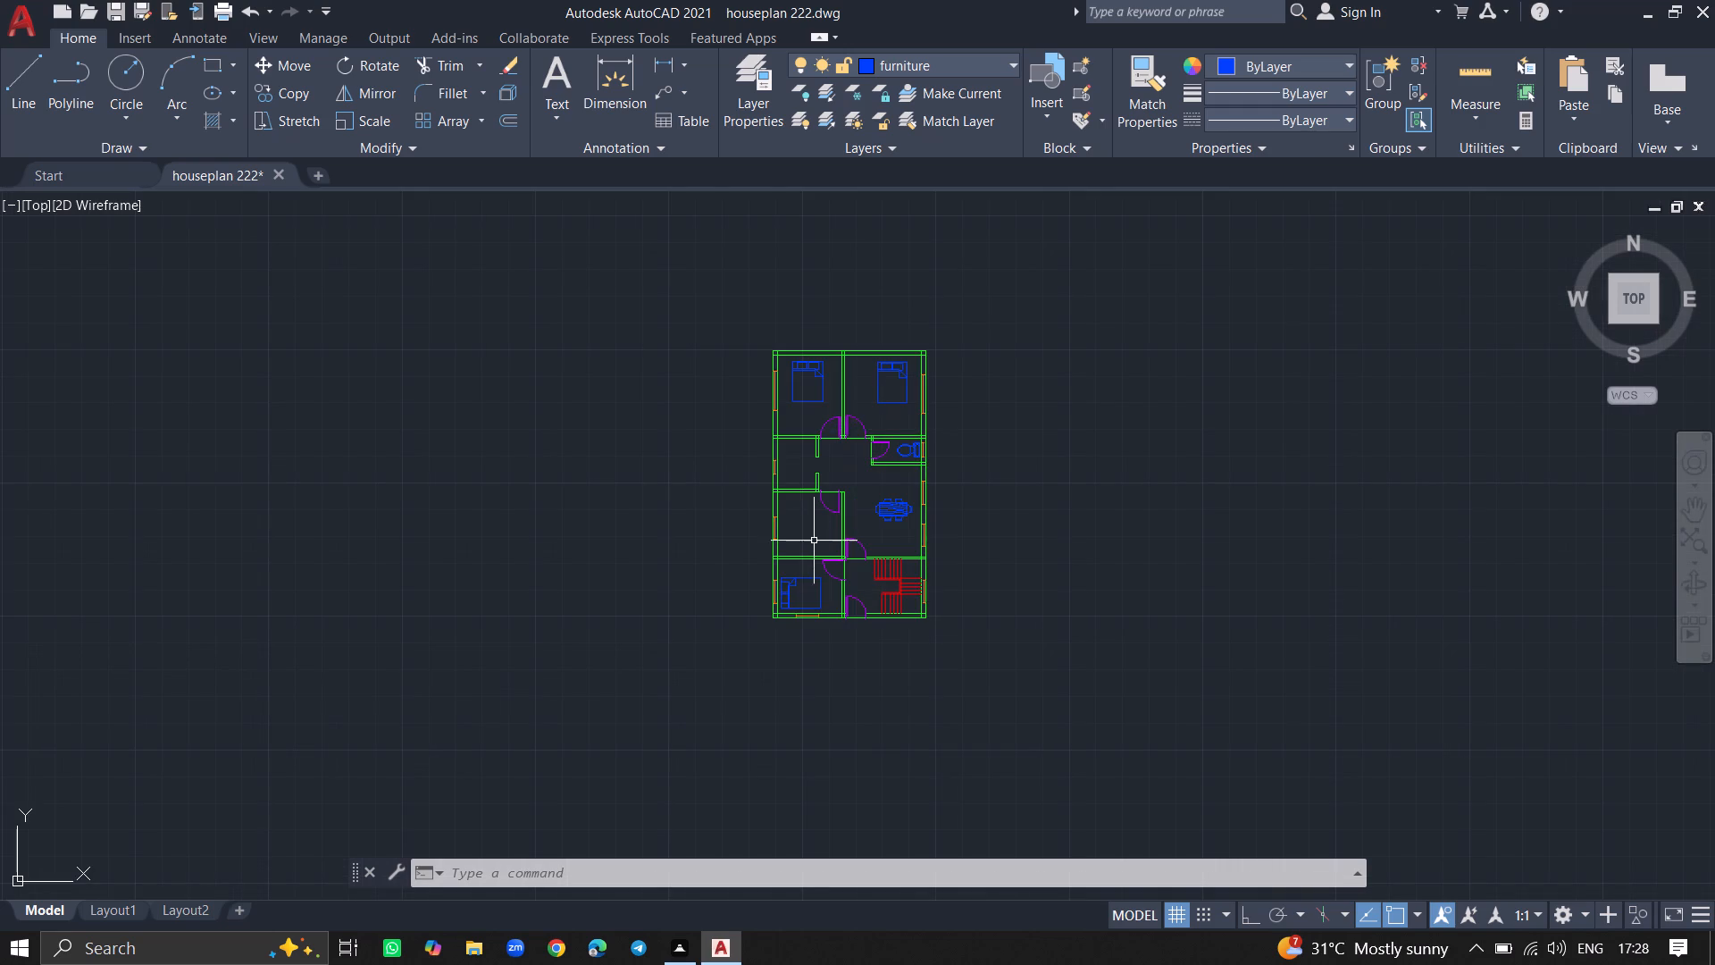
click(801, 581)
ctrl+scroll(801, 581, up, 6)
text(mo)
text(ve)
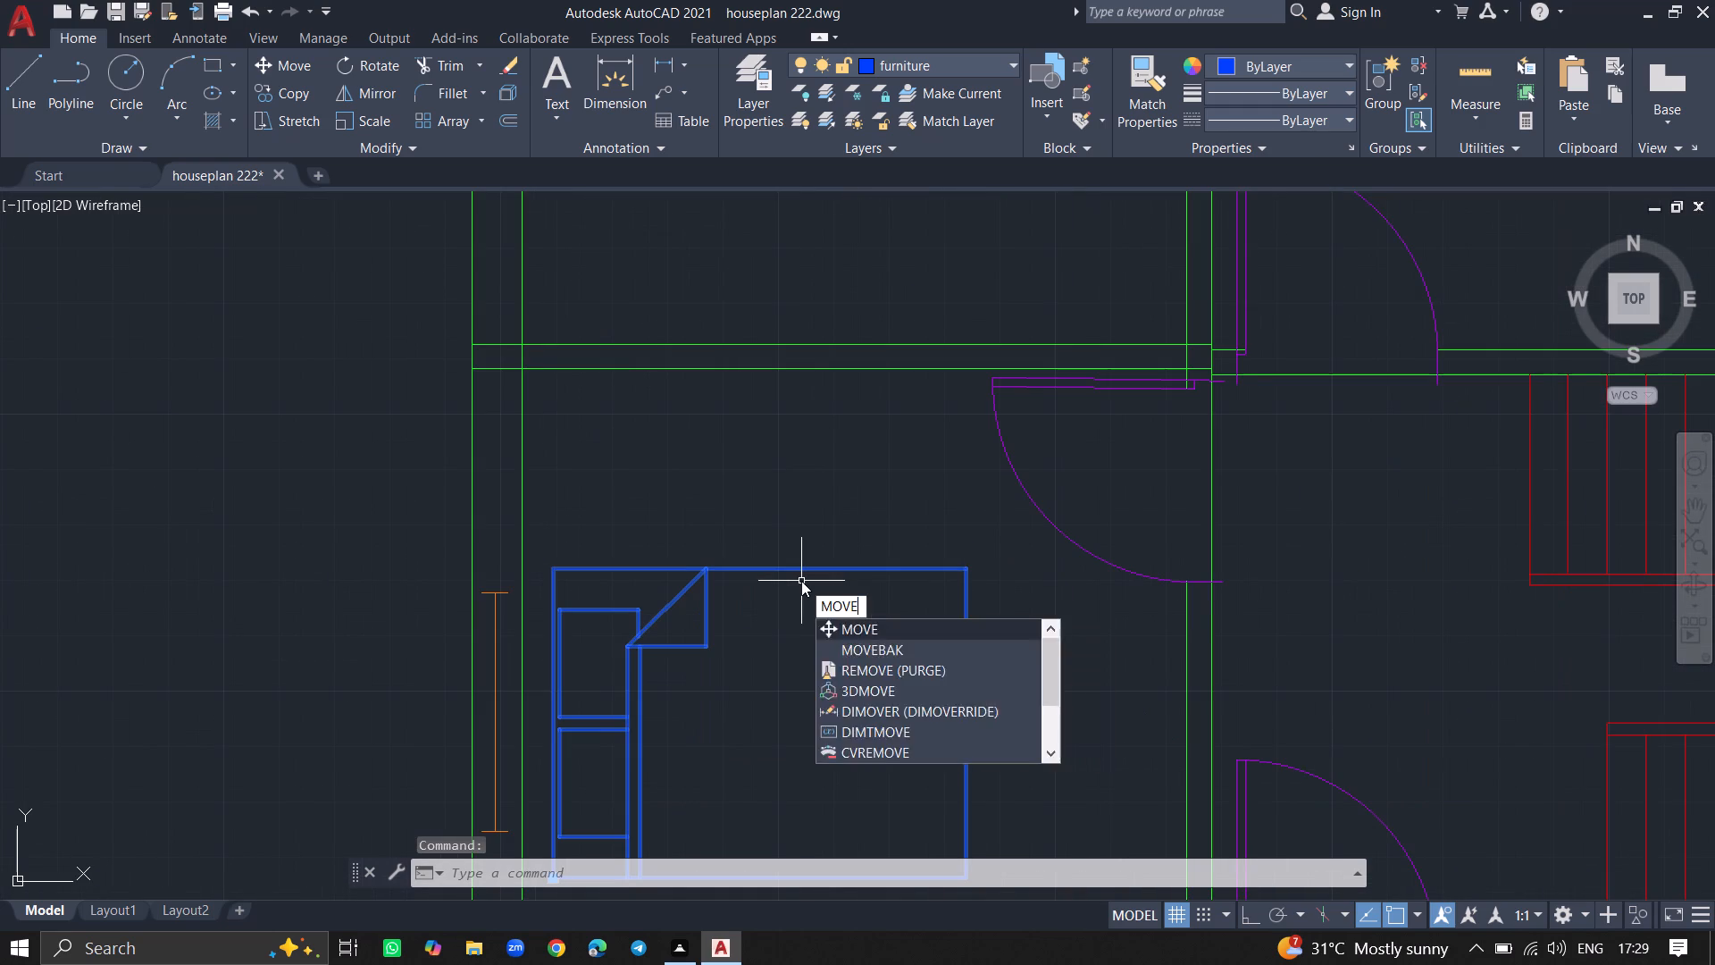
key(Return)
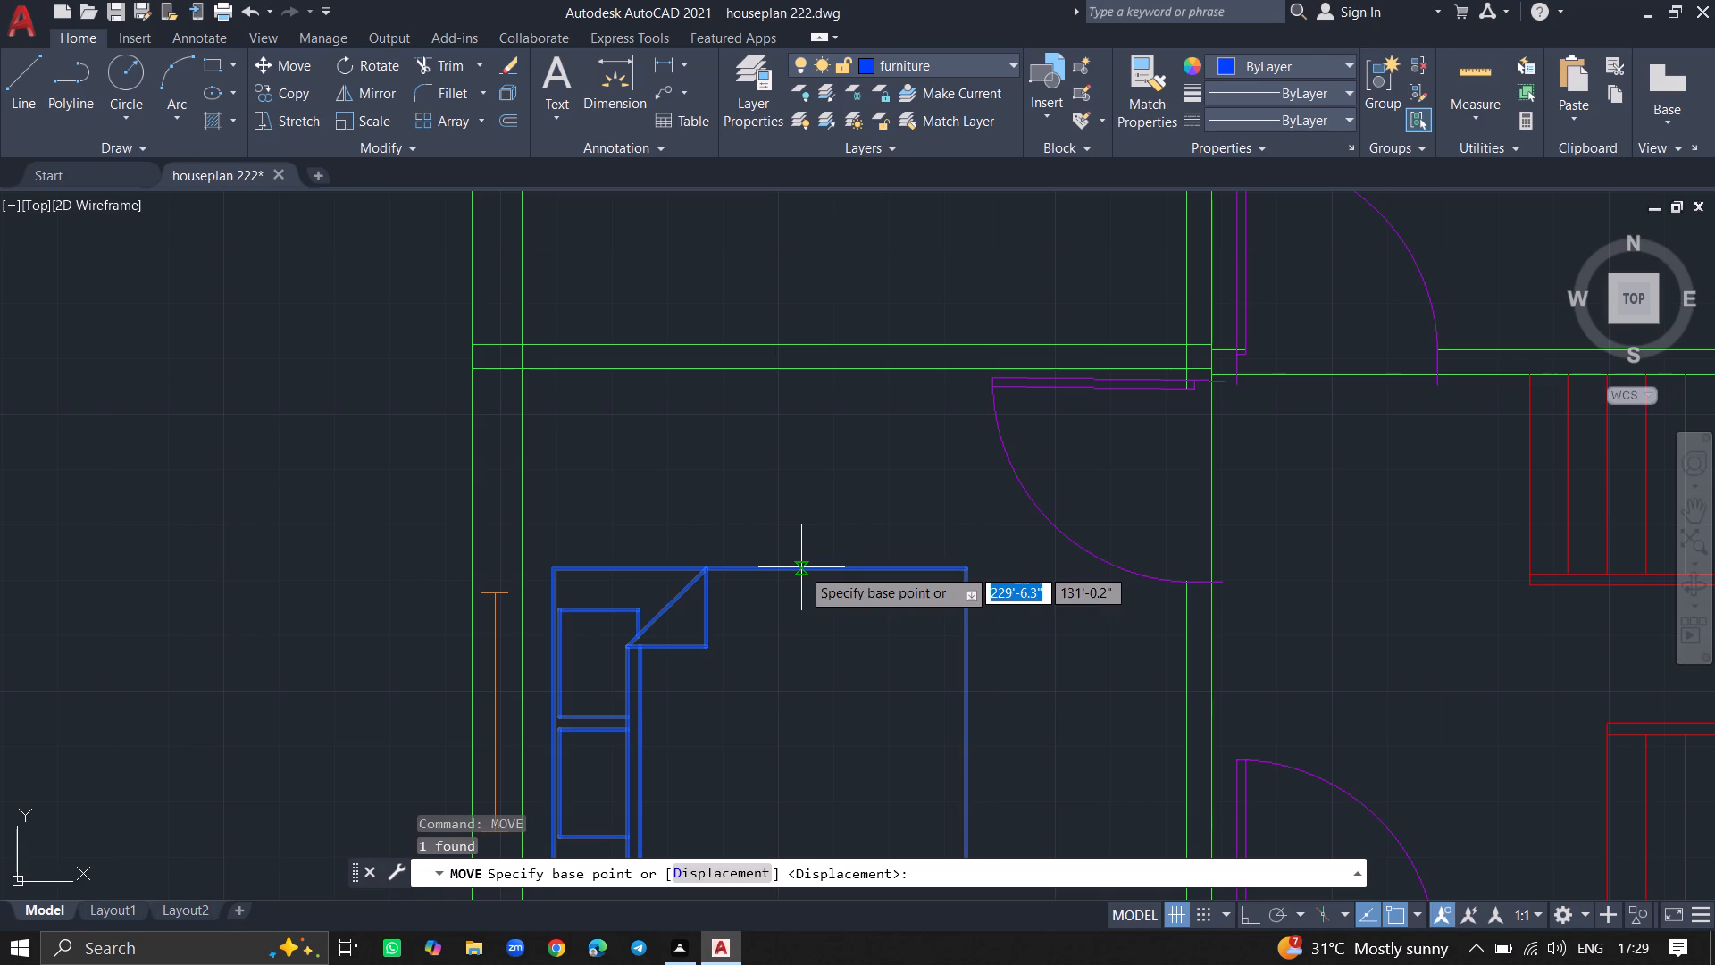
click(801, 567)
ctrl+scroll(808, 355, down, 4)
ctrl+scroll(812, 283, up, 2)
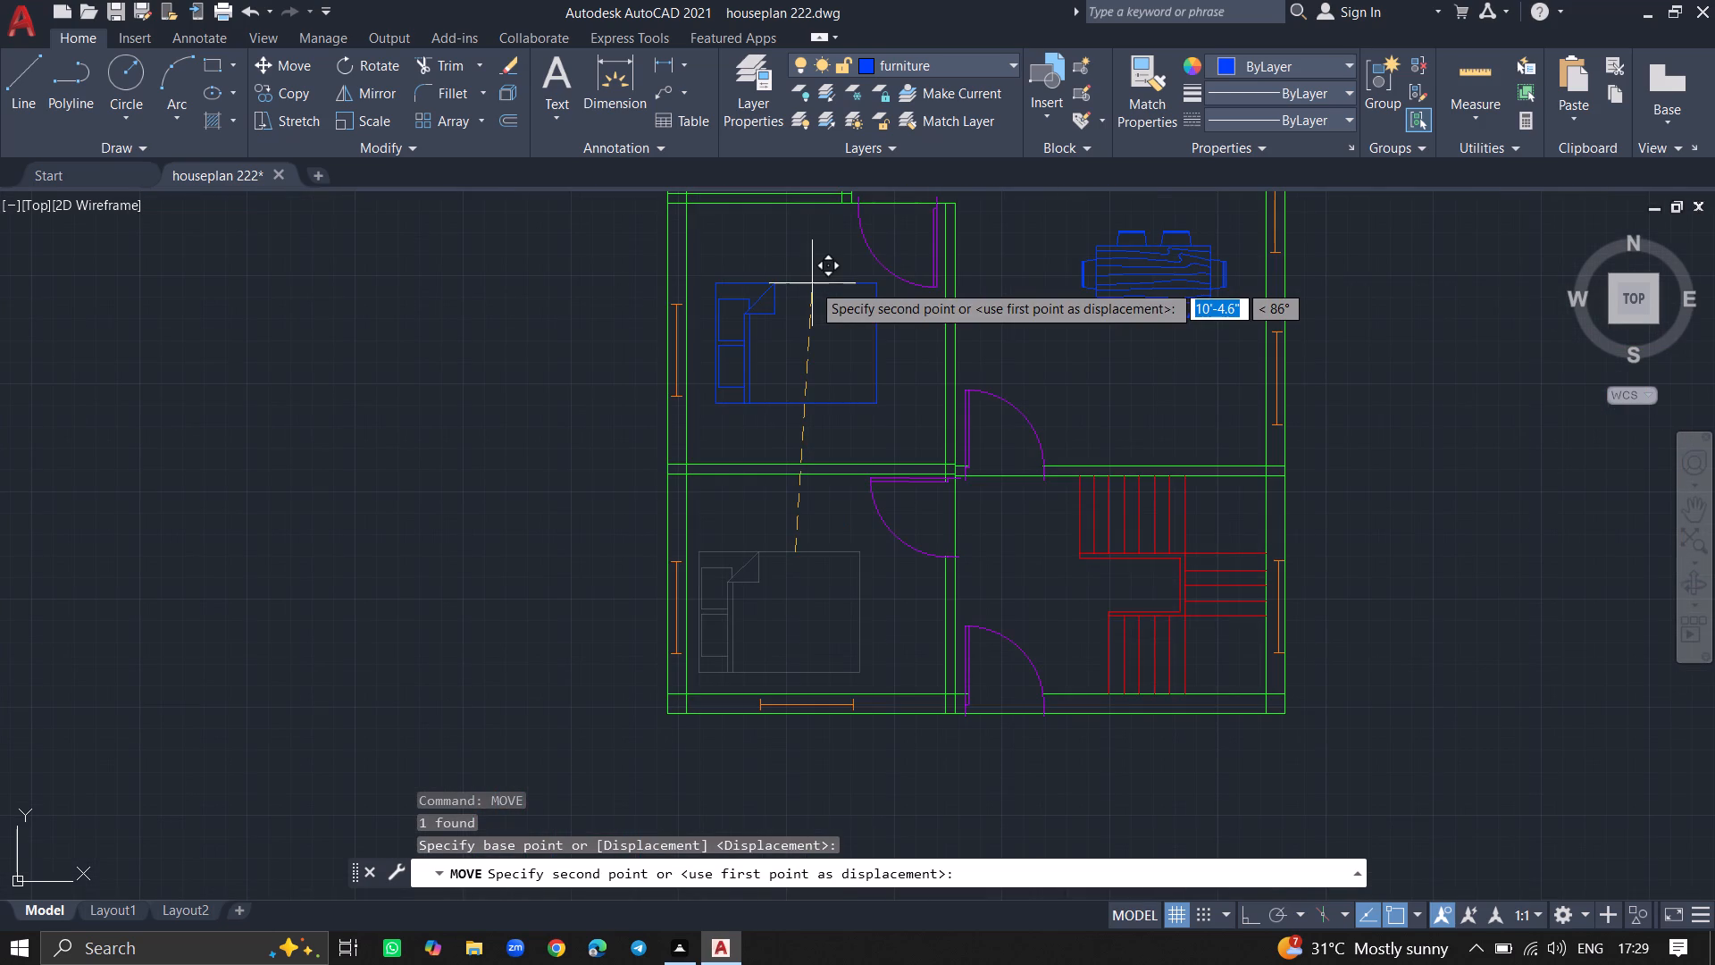
click(812, 282)
Rotate the moved bed 90 degrees counterclockwise about a point on its north edge, with Ortho on, so the pillows face south.
click(812, 282)
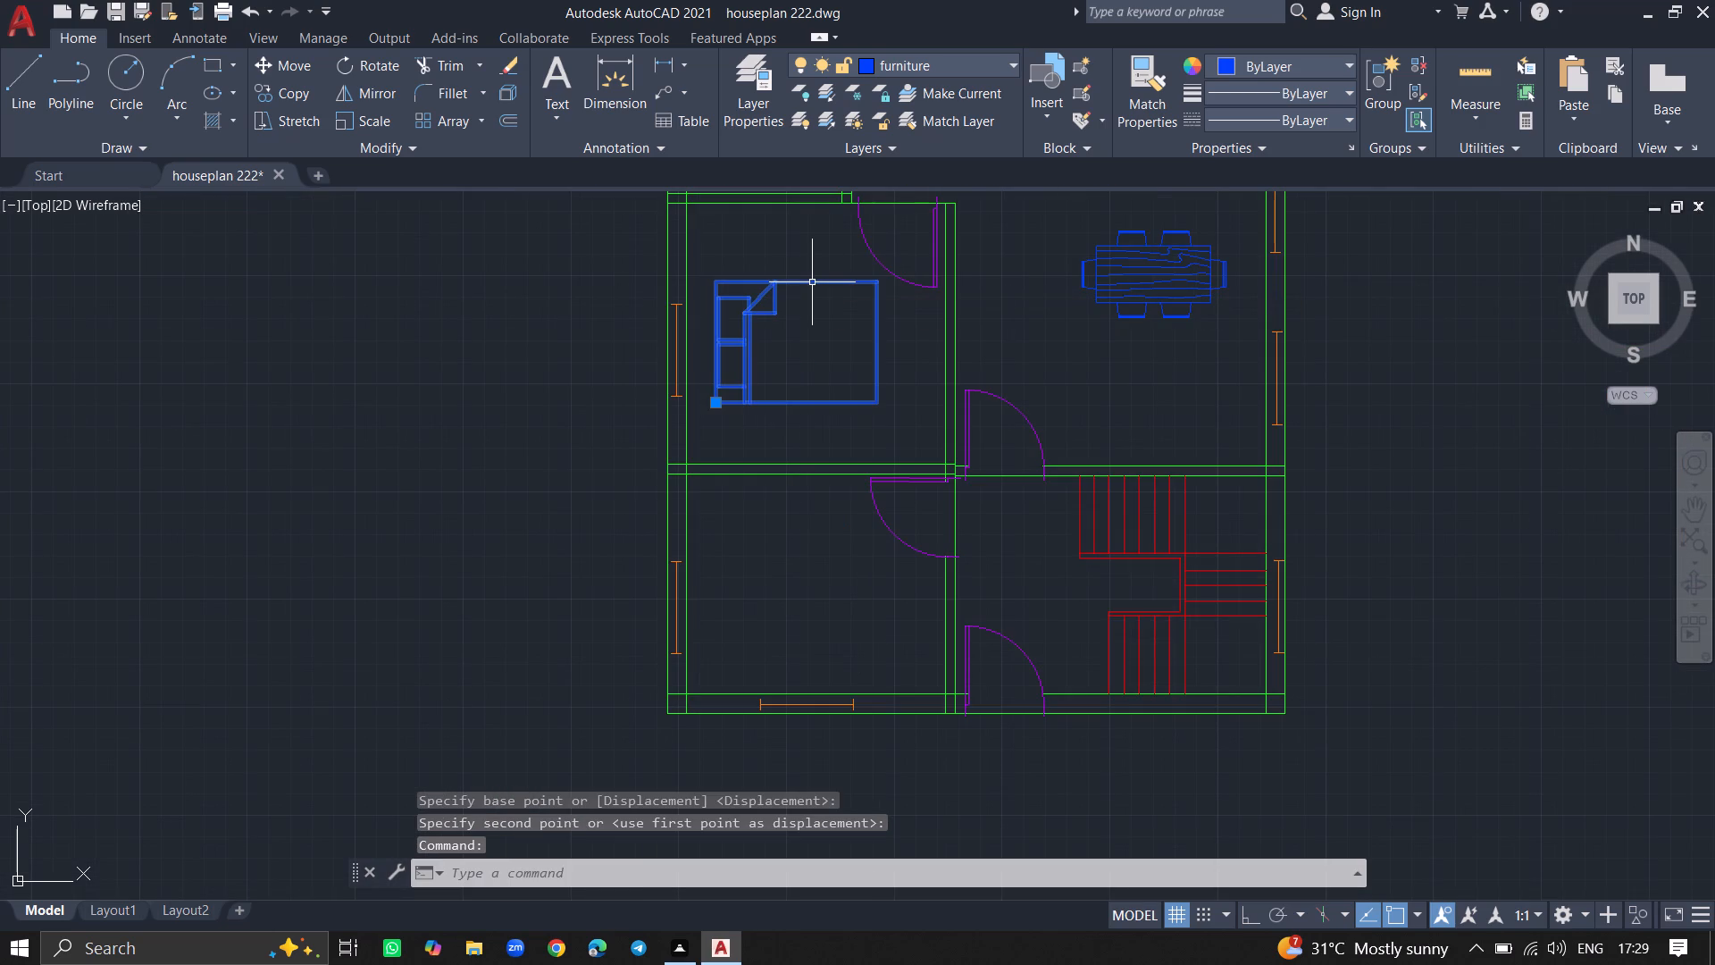
text(rotate)
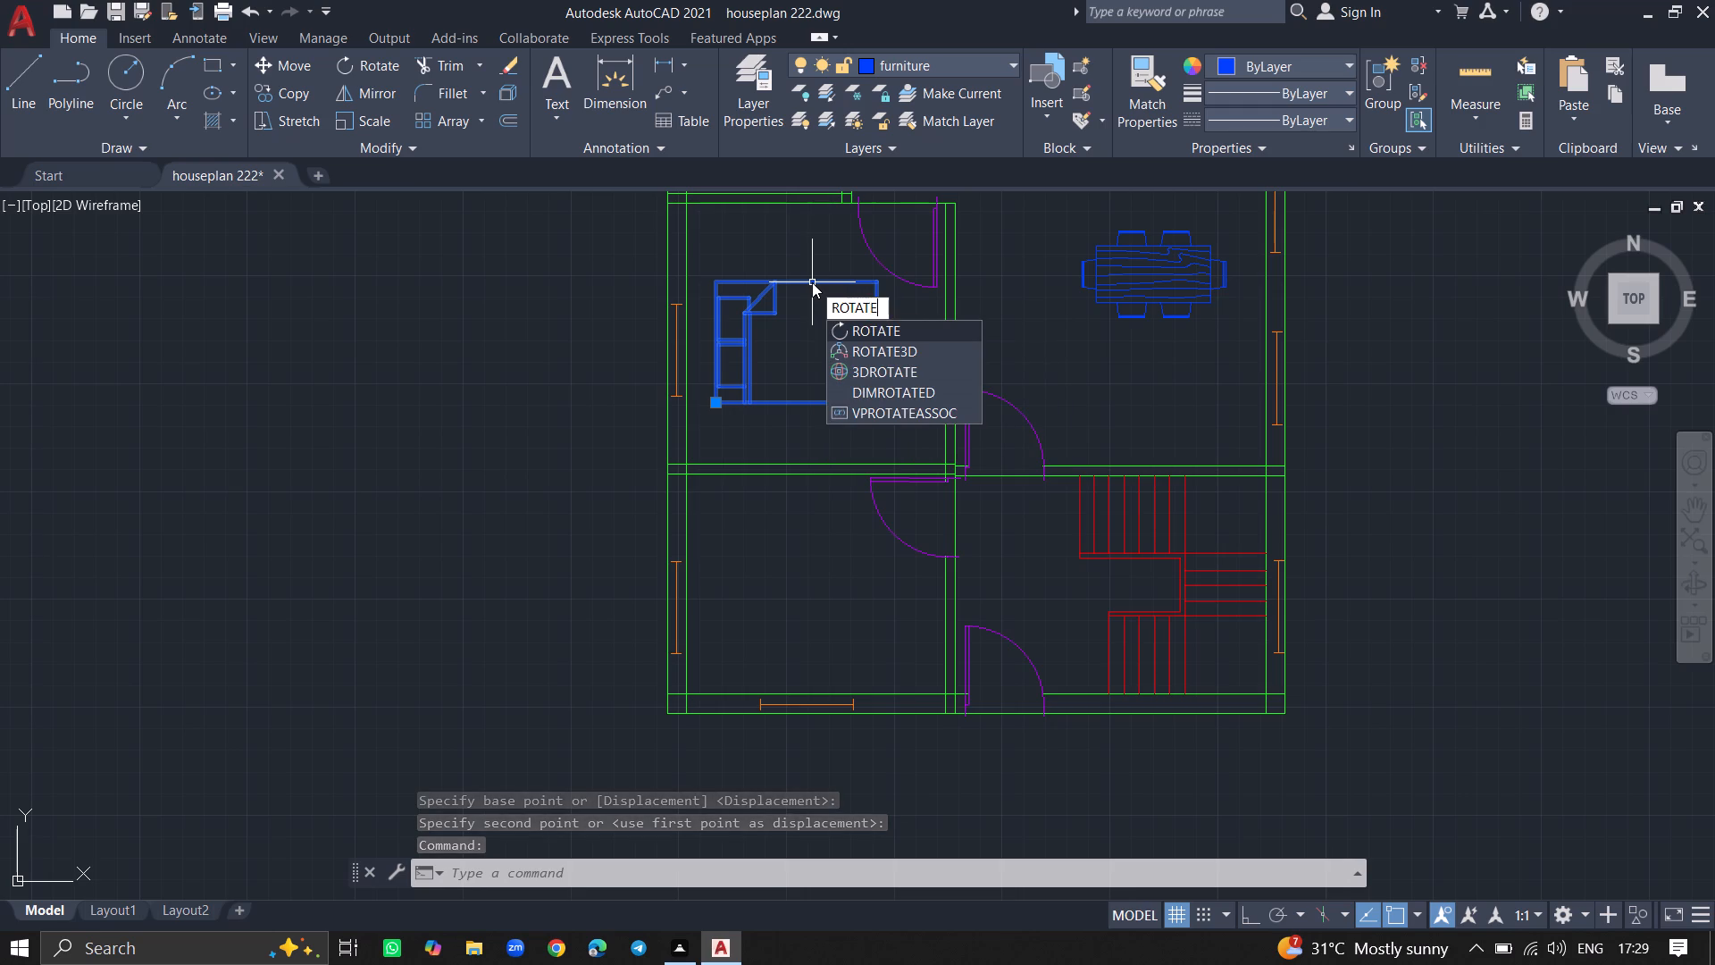
key(Return)
click(812, 282)
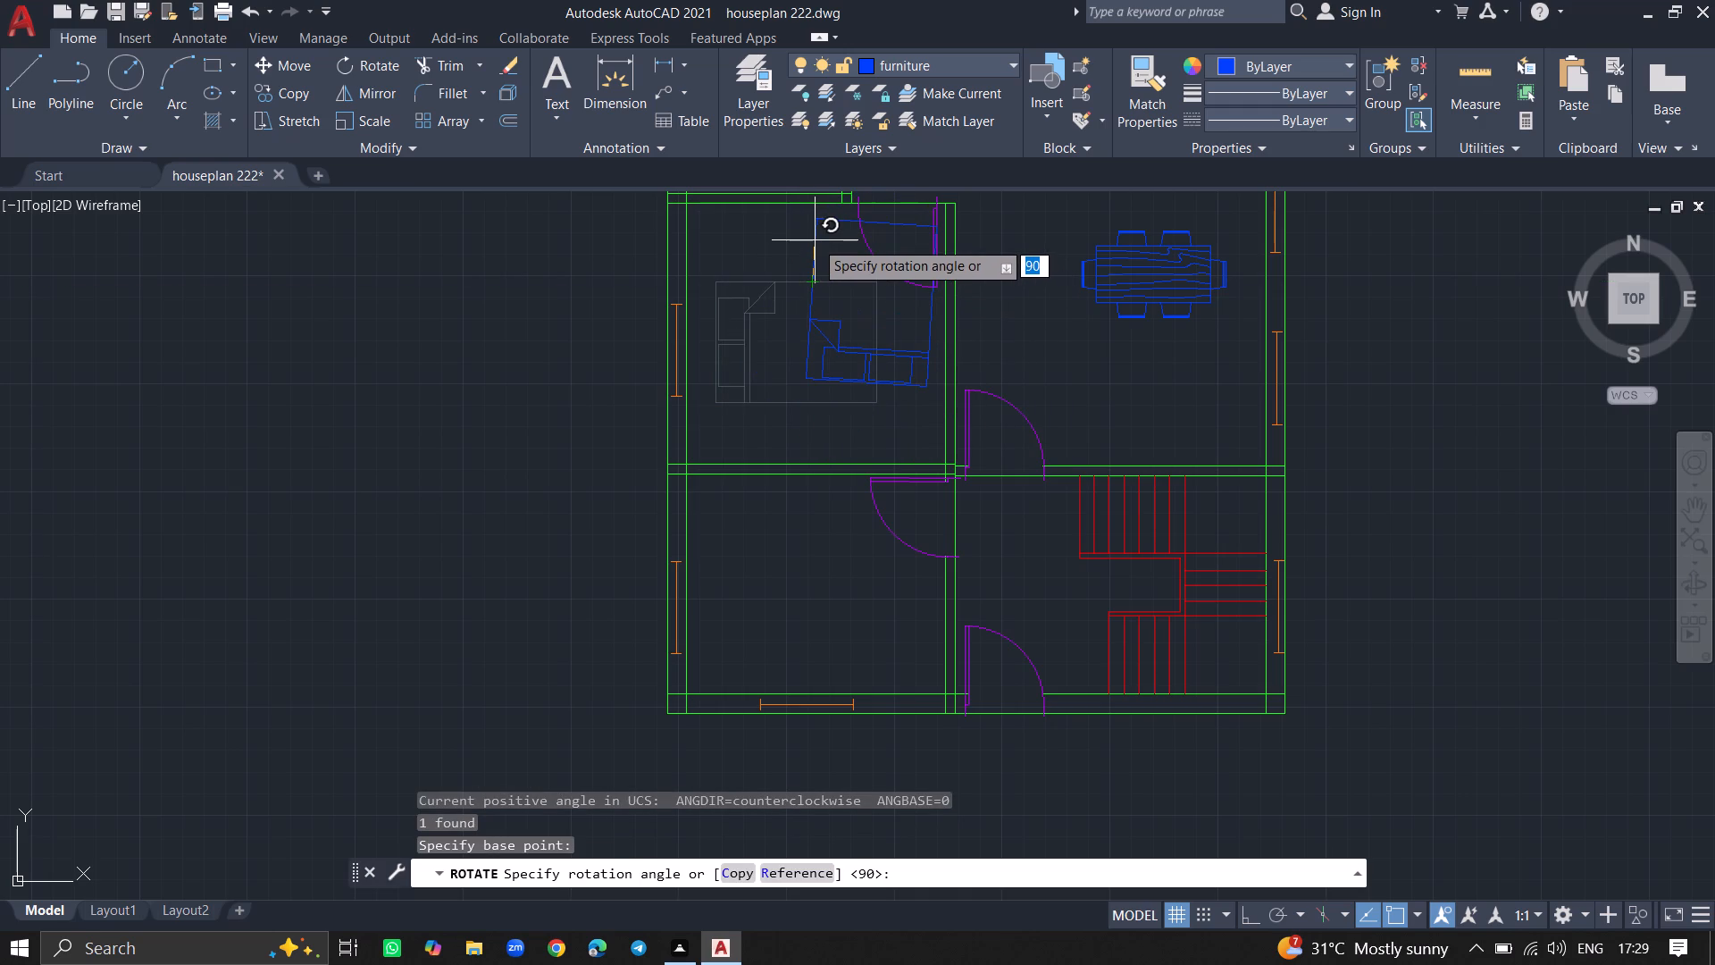
key(F8)
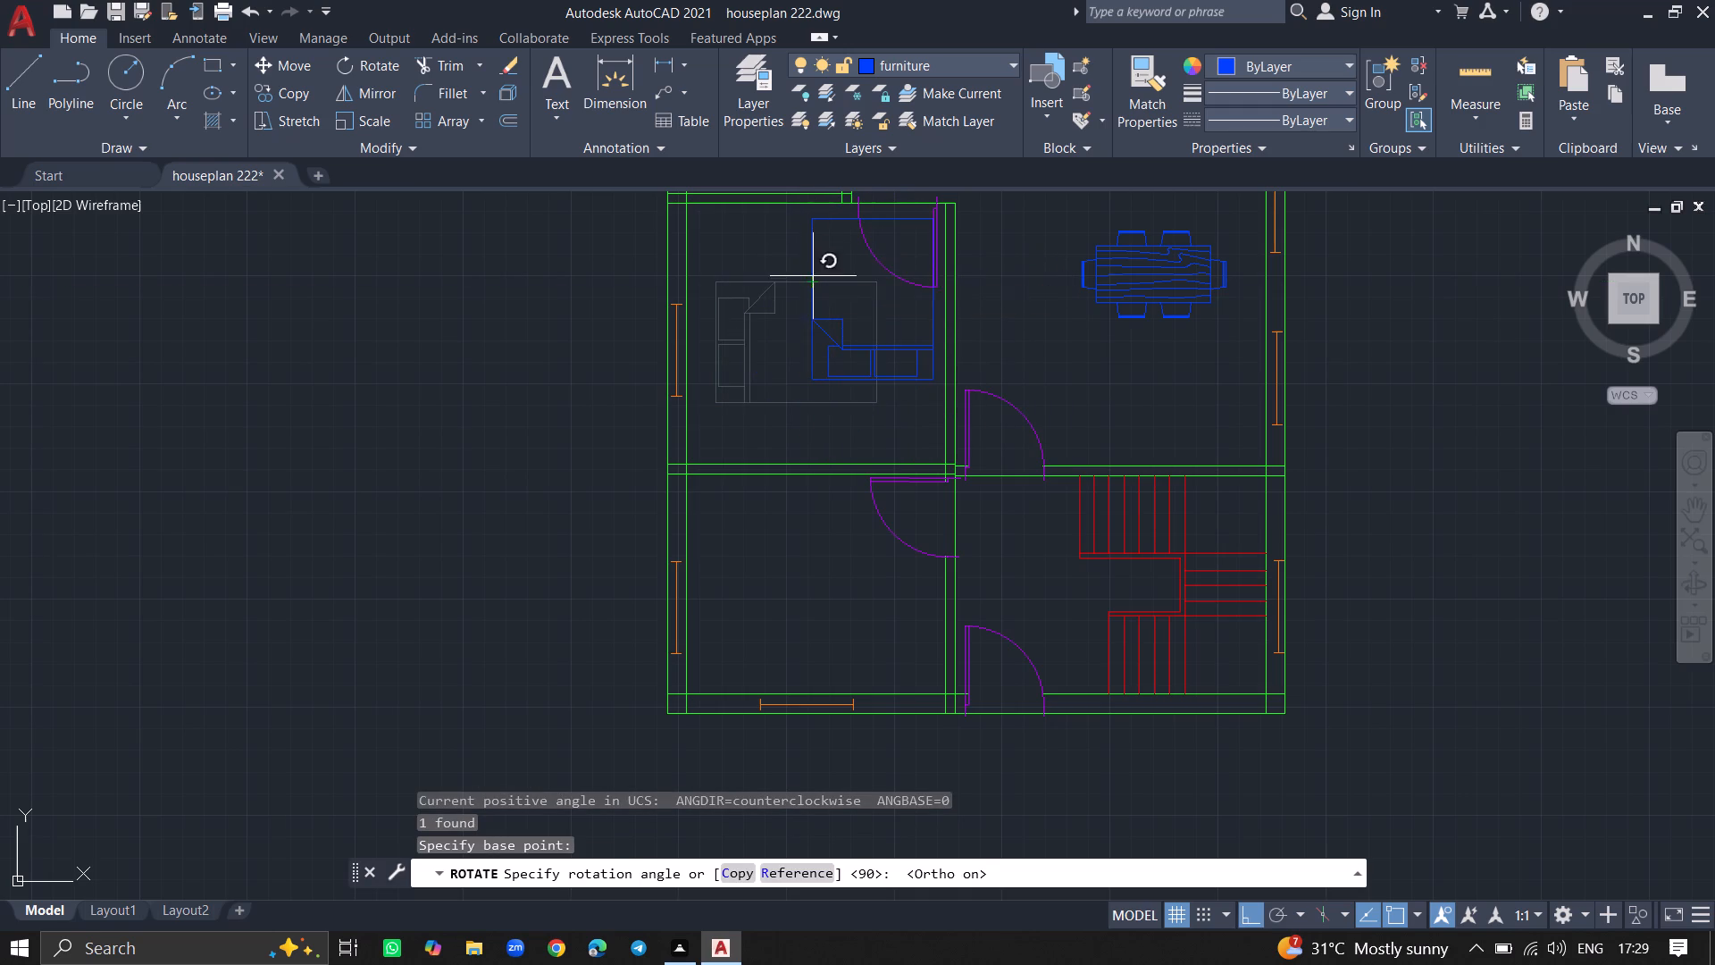
click(809, 231)
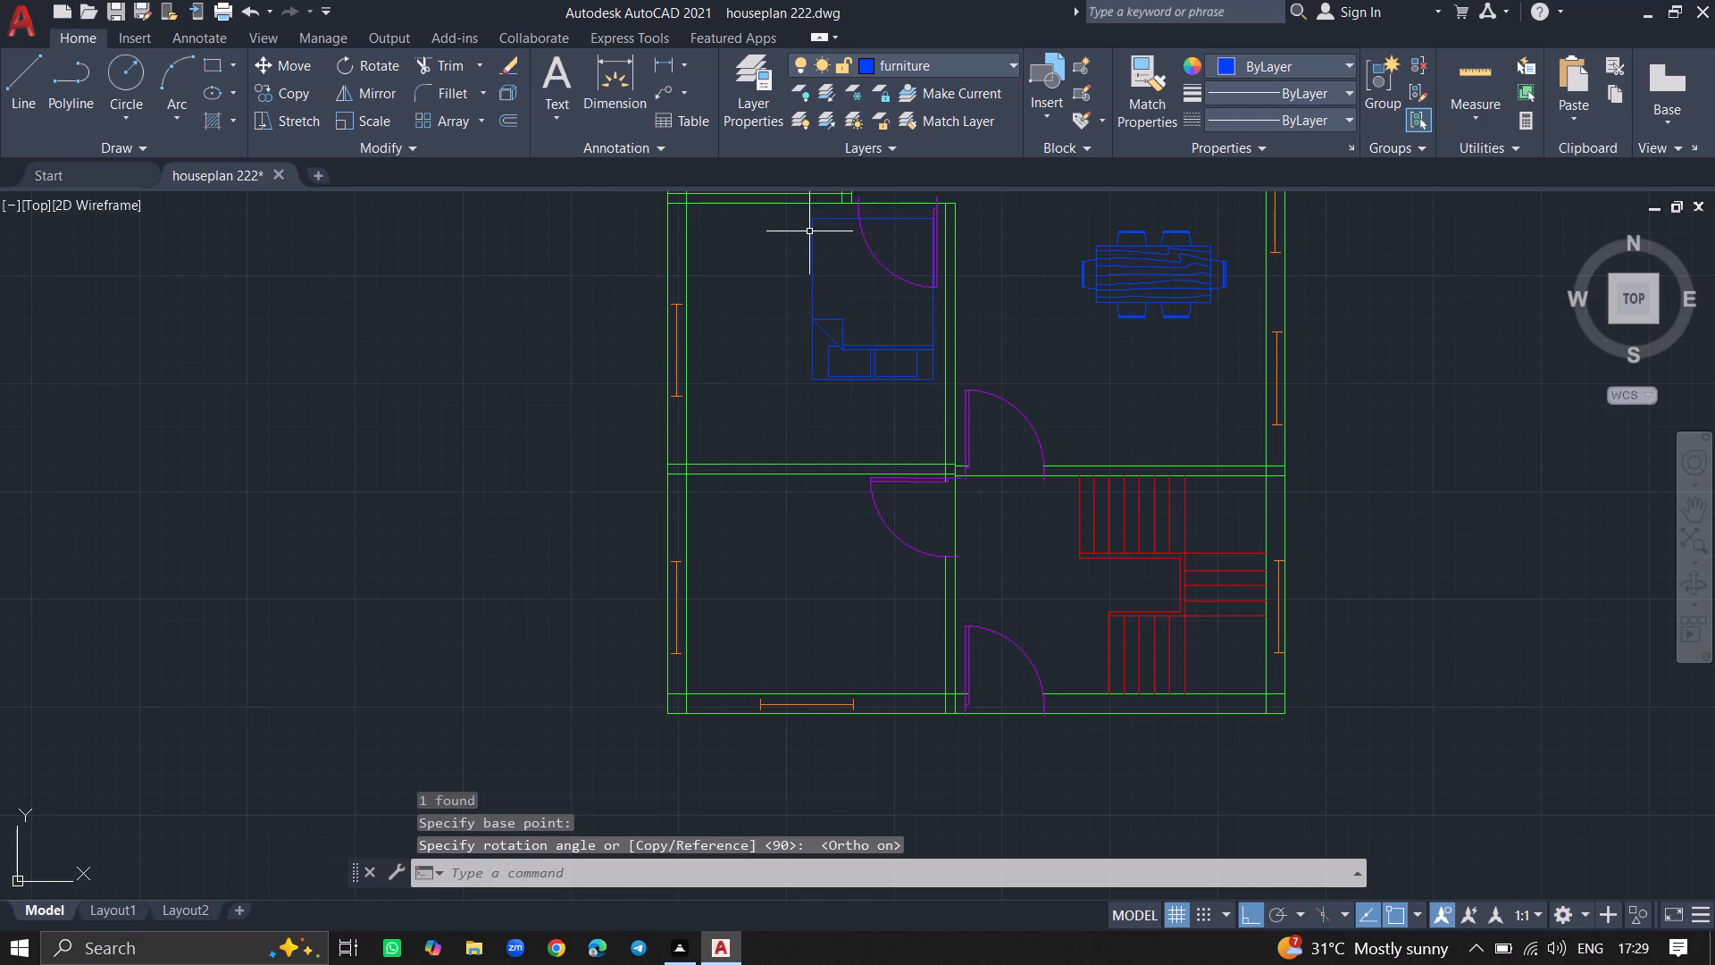
With Ortho off, move the rotated bed about 4' southwest, placing its head near the room's south wall and clear of the door.
click(813, 236)
text(move)
key(Return)
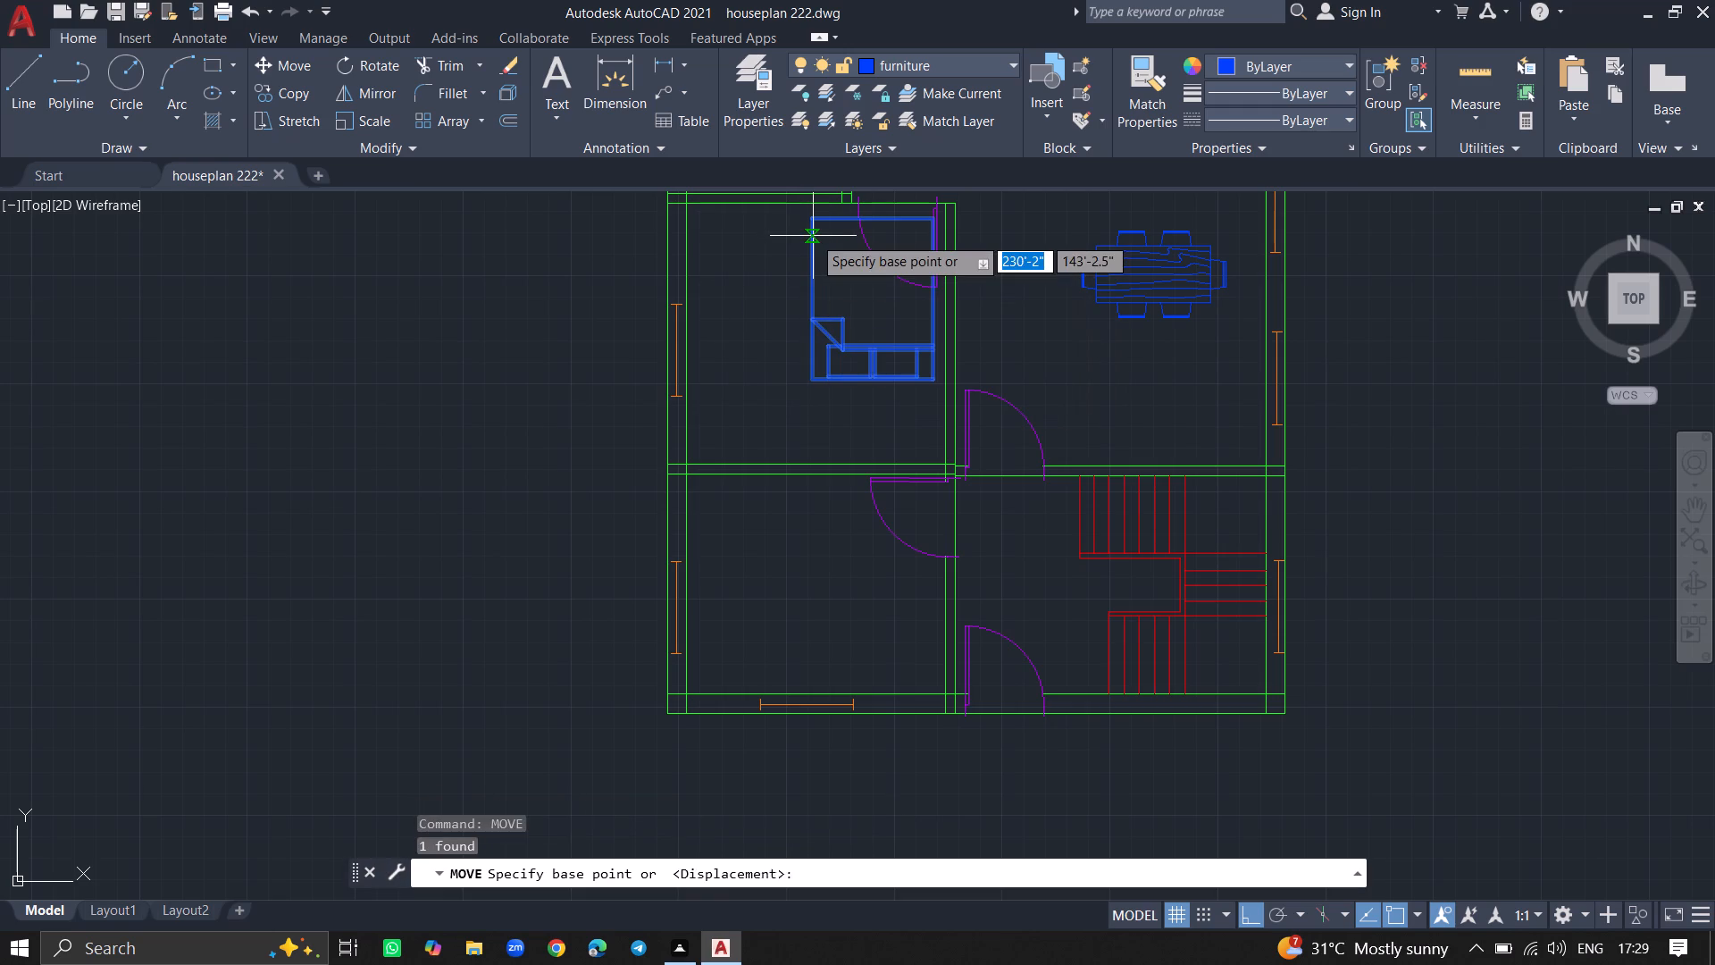
click(813, 236)
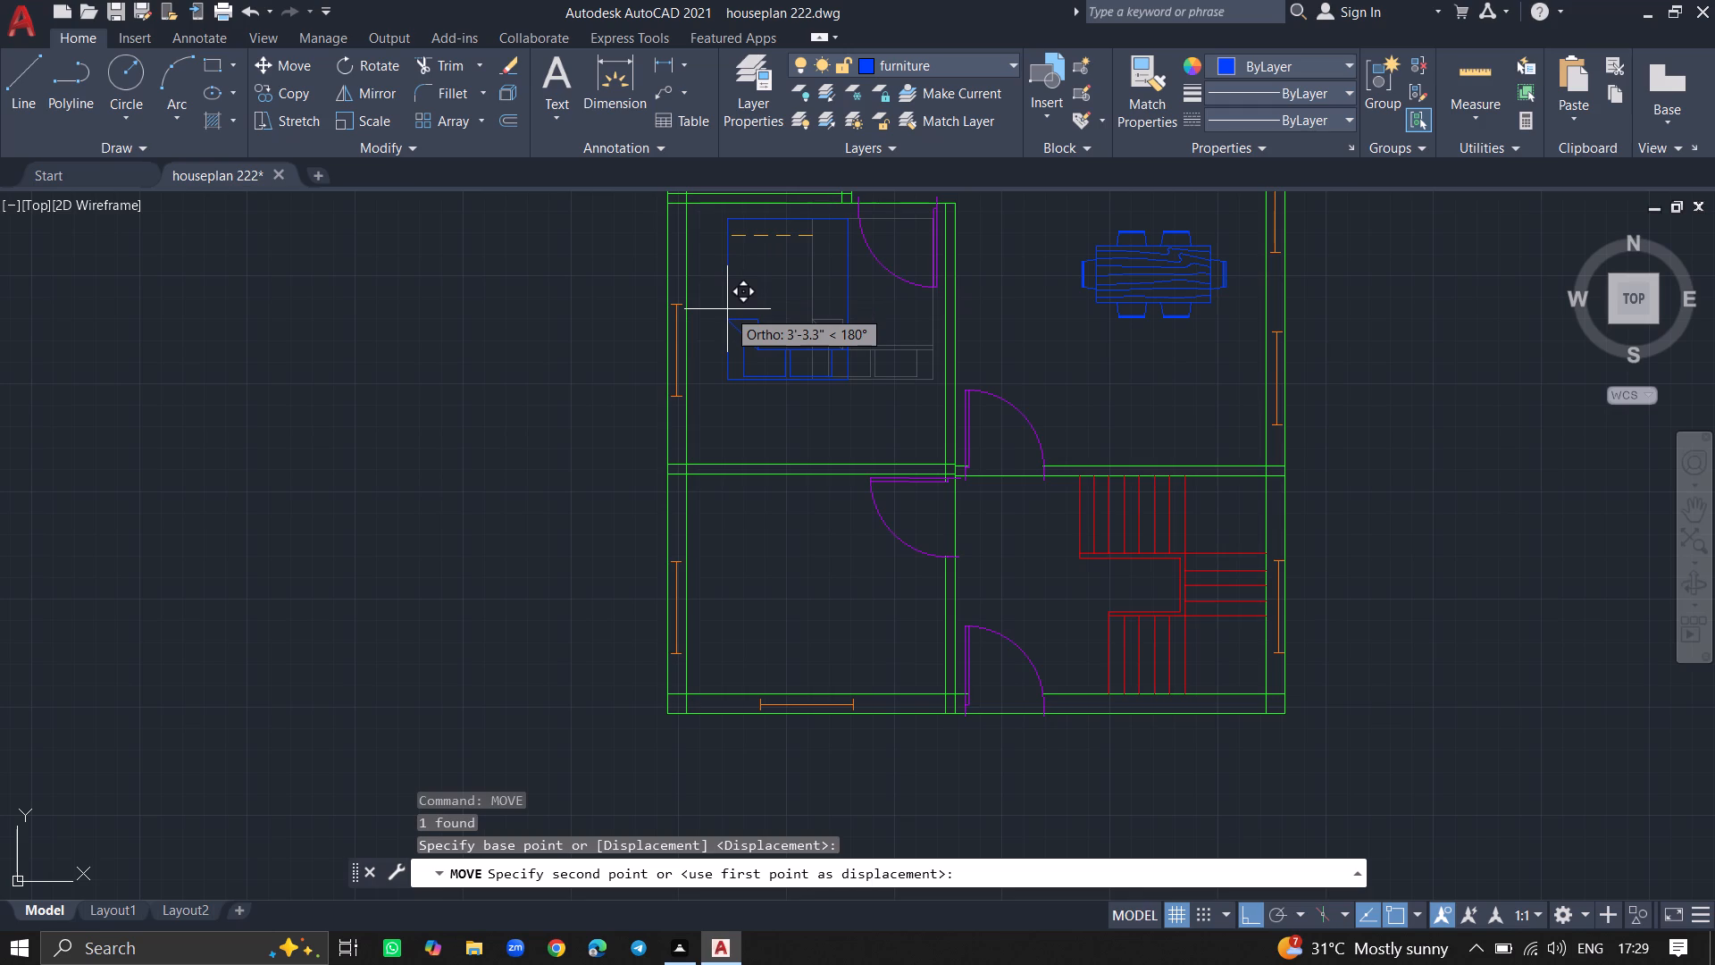
key(F8)
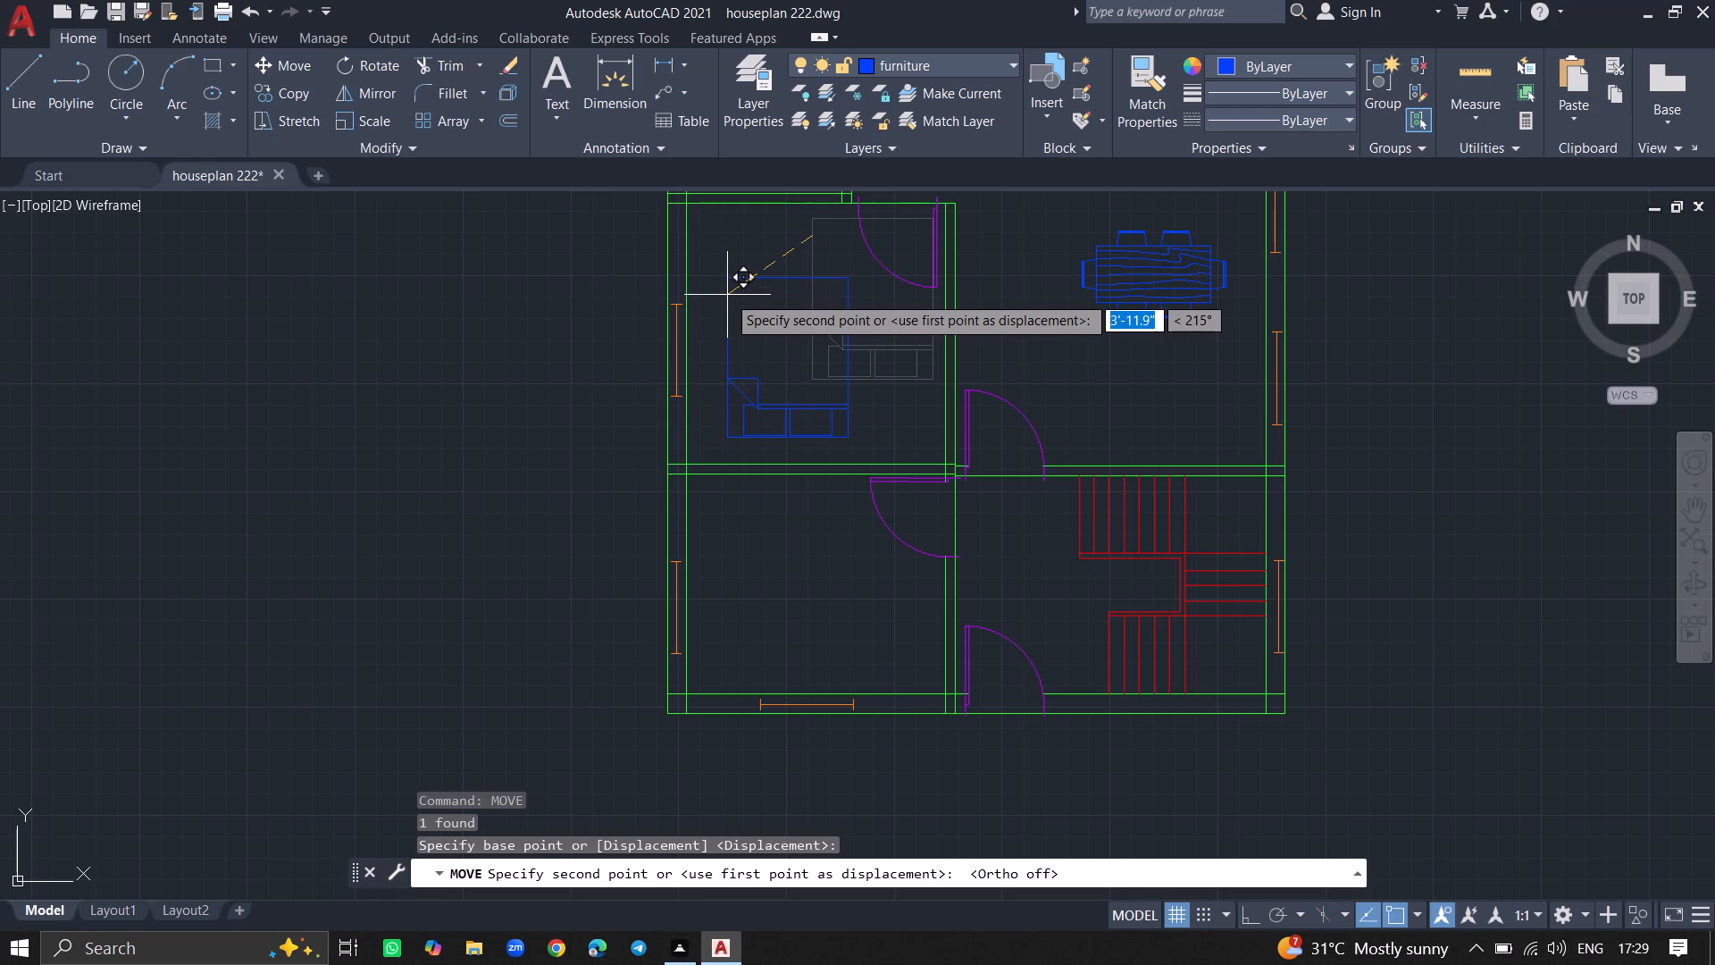
click(728, 305)
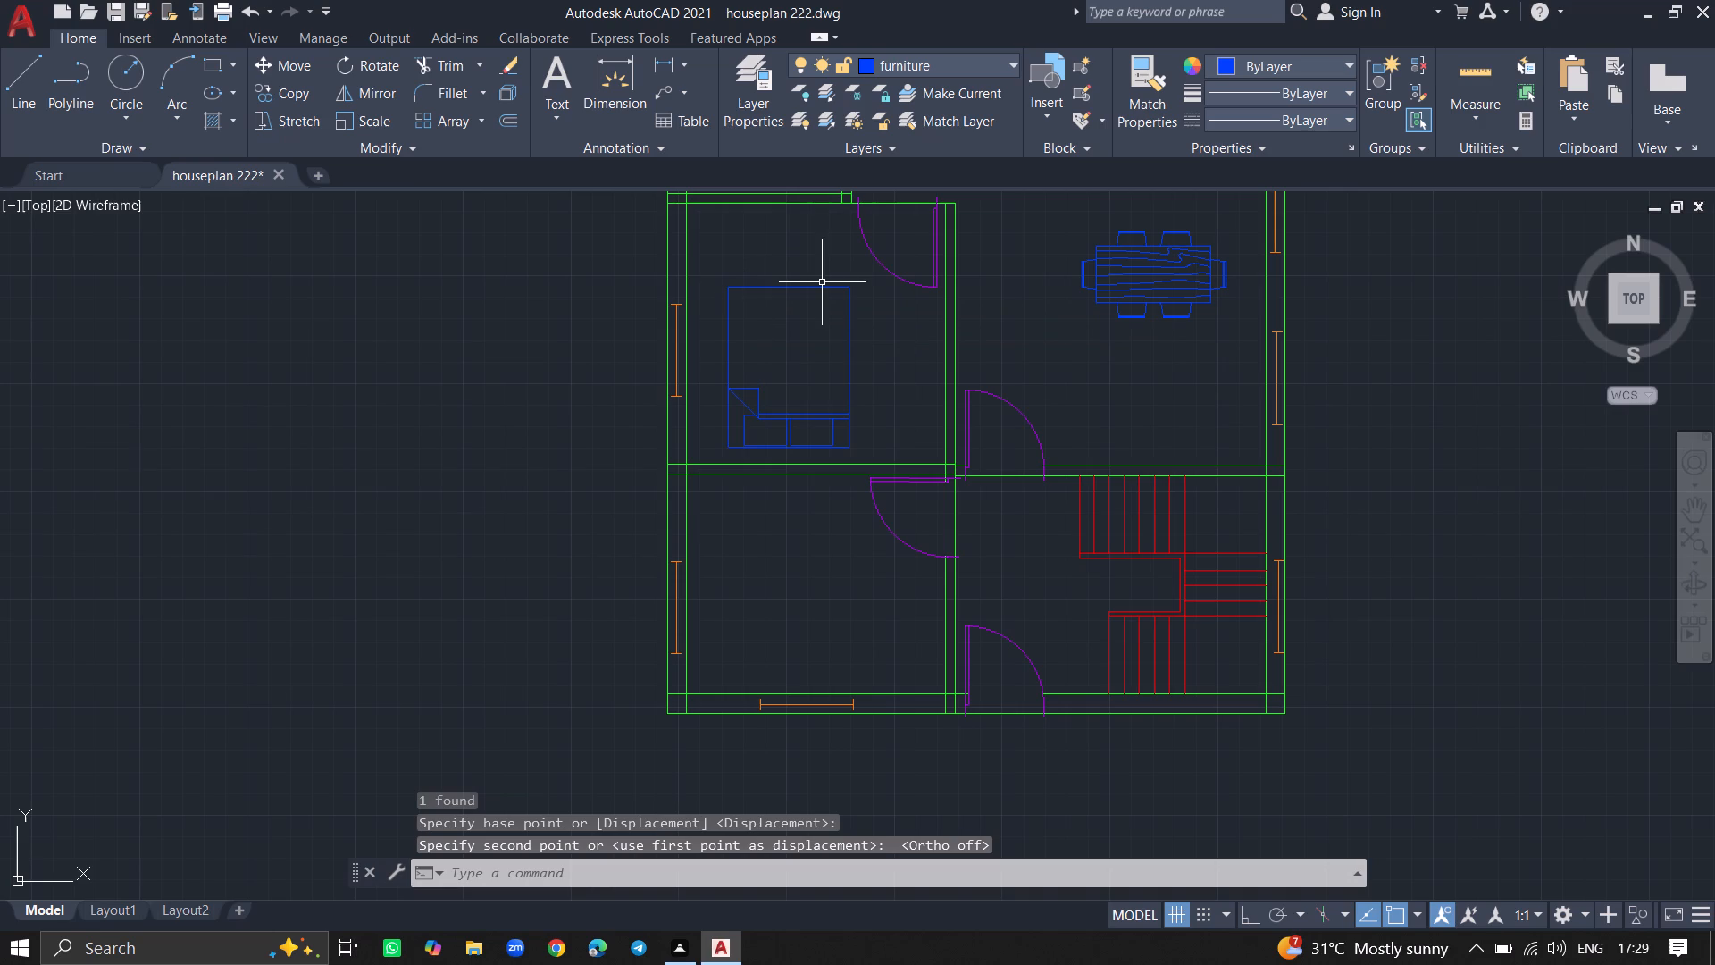
Make the walls layer current in the Layer Properties Manager.
ctrl+scroll(822, 282, down, 2)
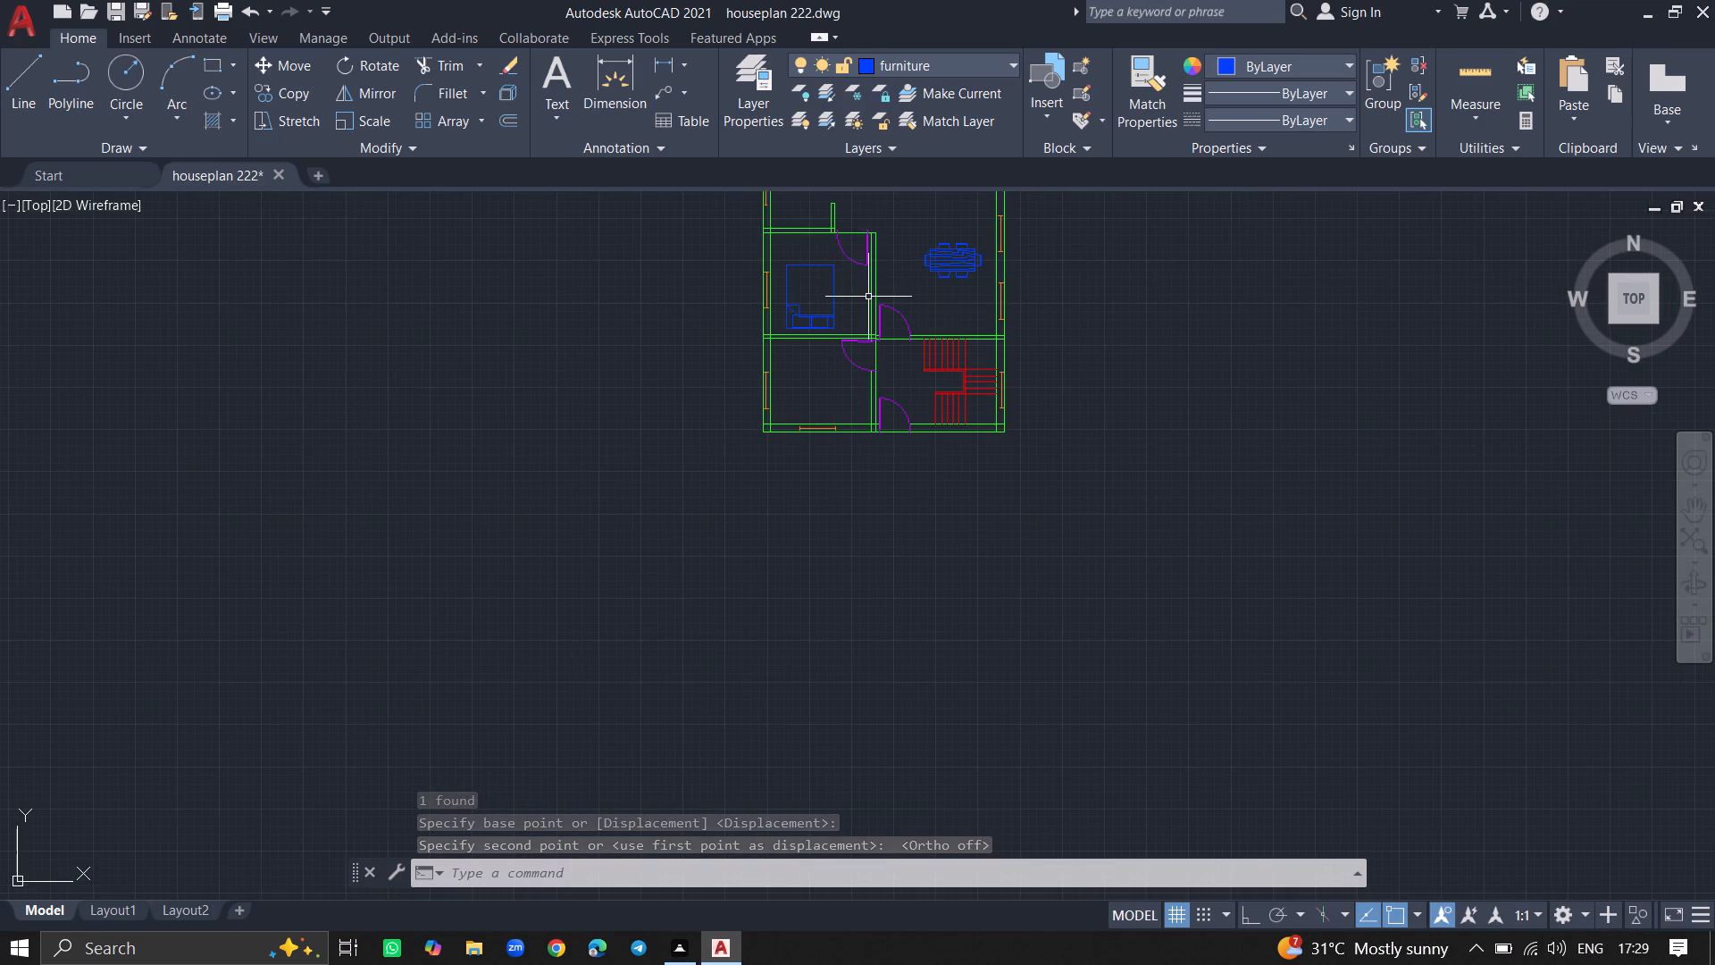
ctrl+scroll(868, 297, down, 3)
ctrl+scroll(878, 222, up, 2)
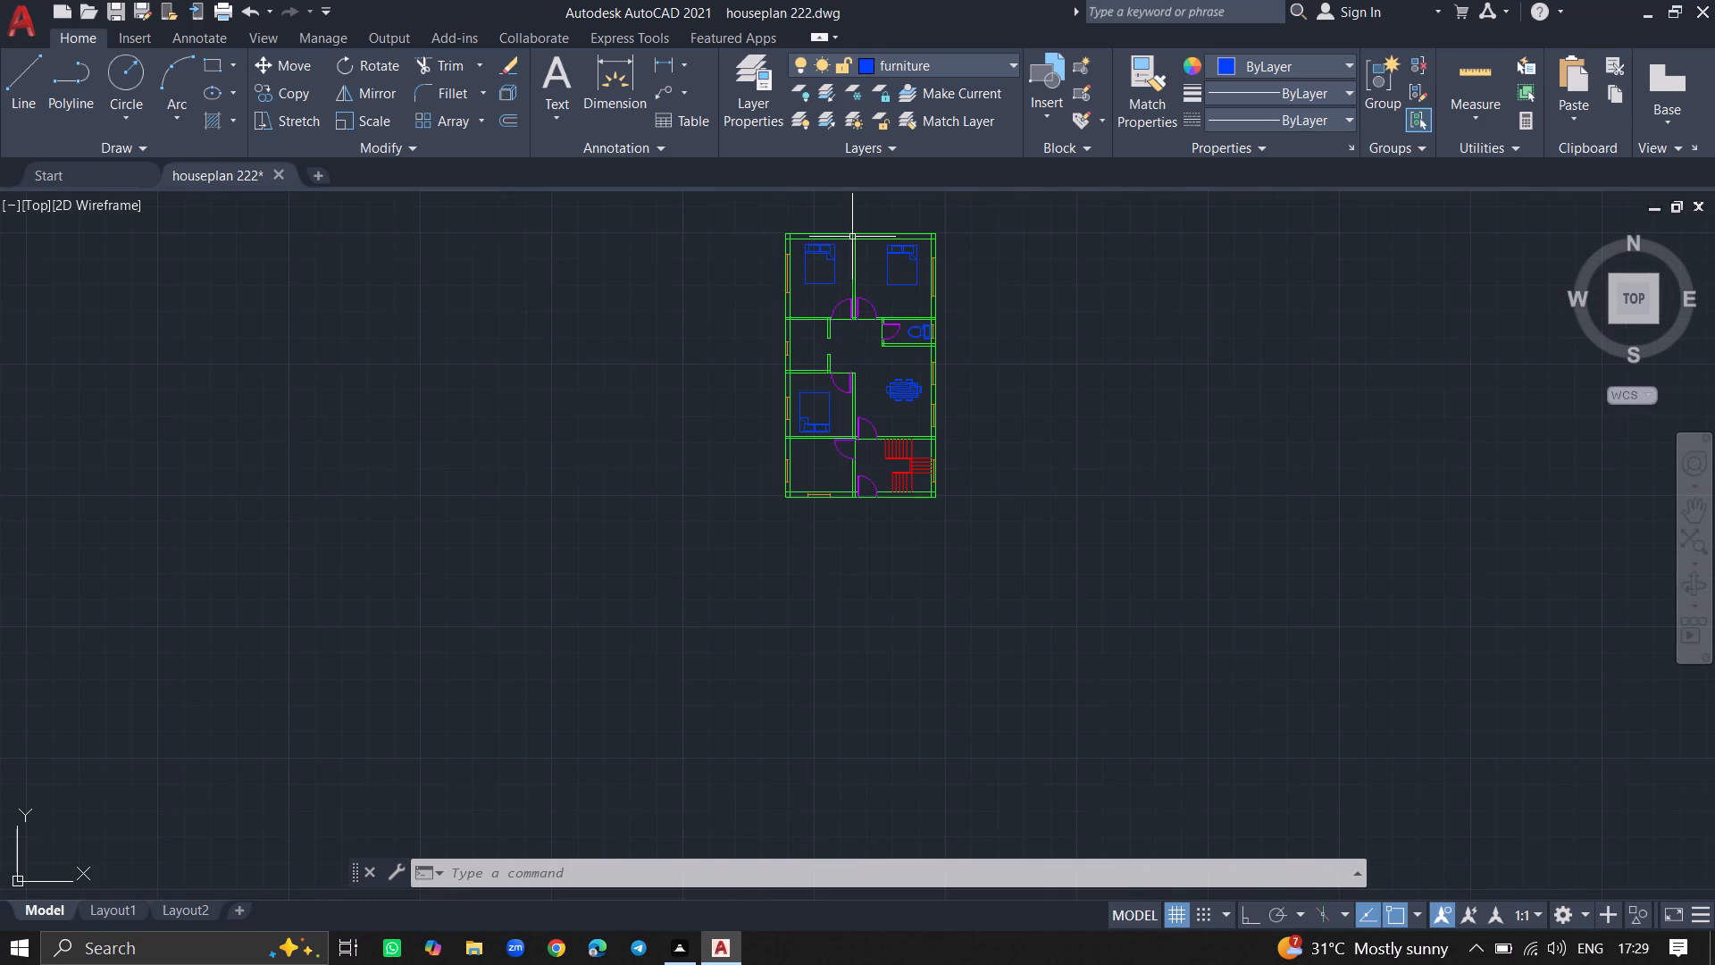
ctrl+scroll(852, 237, up, 2)
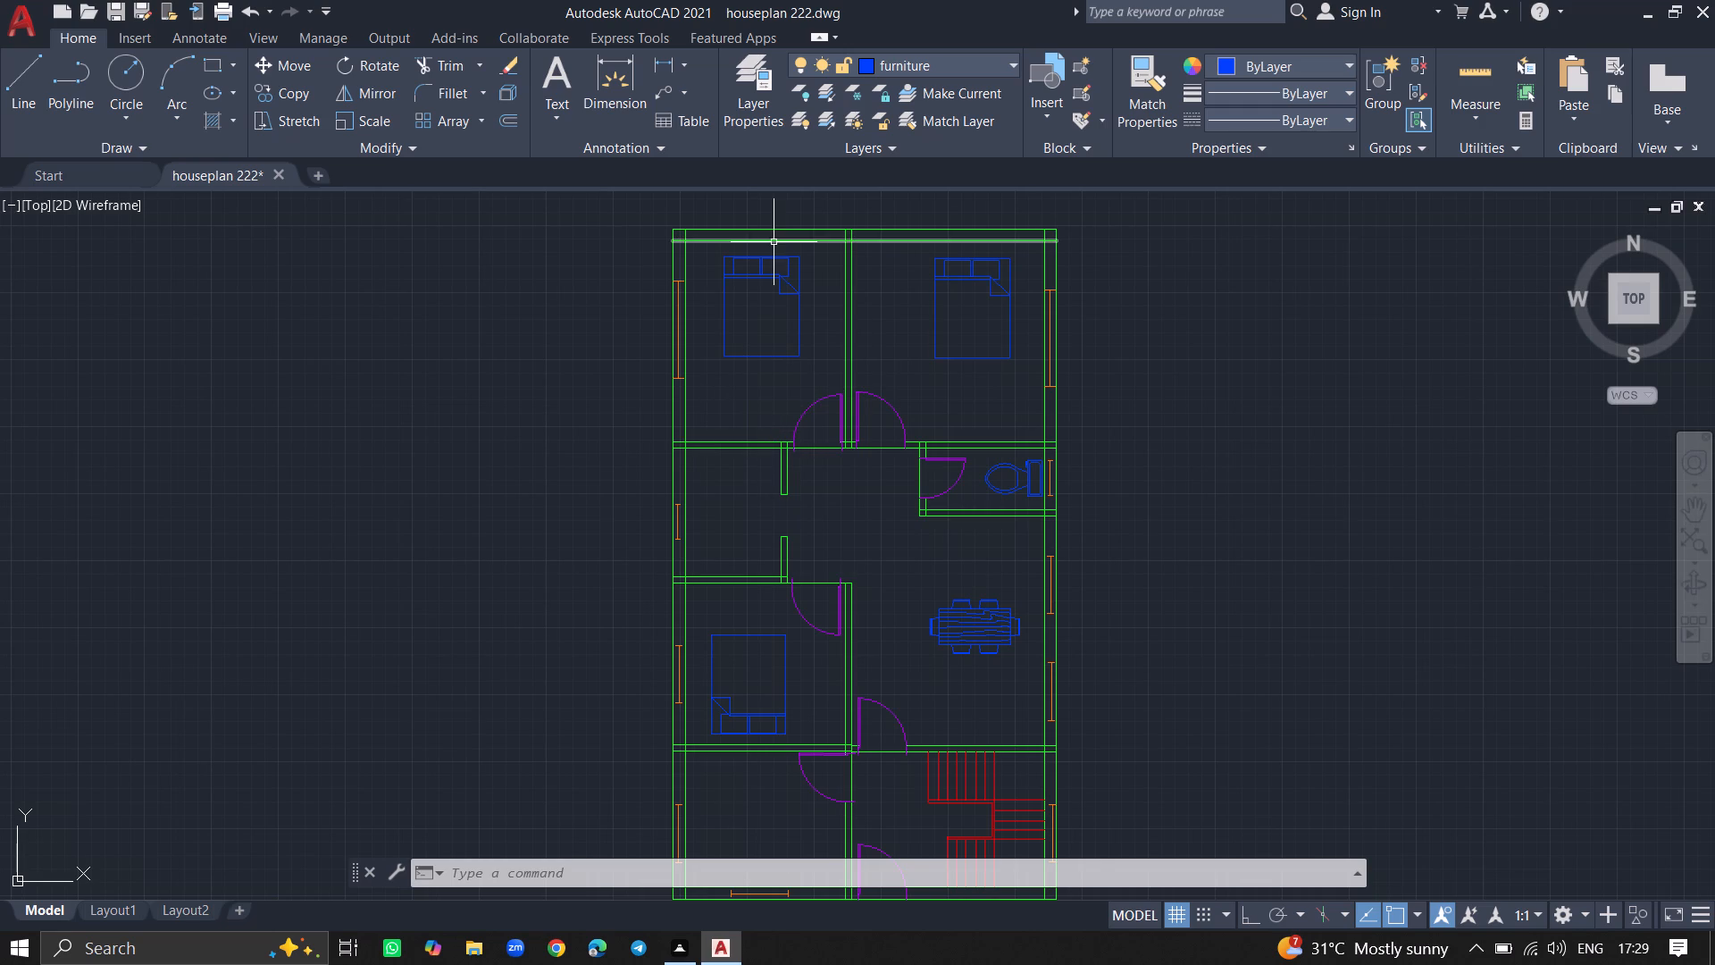
double_click(765, 113)
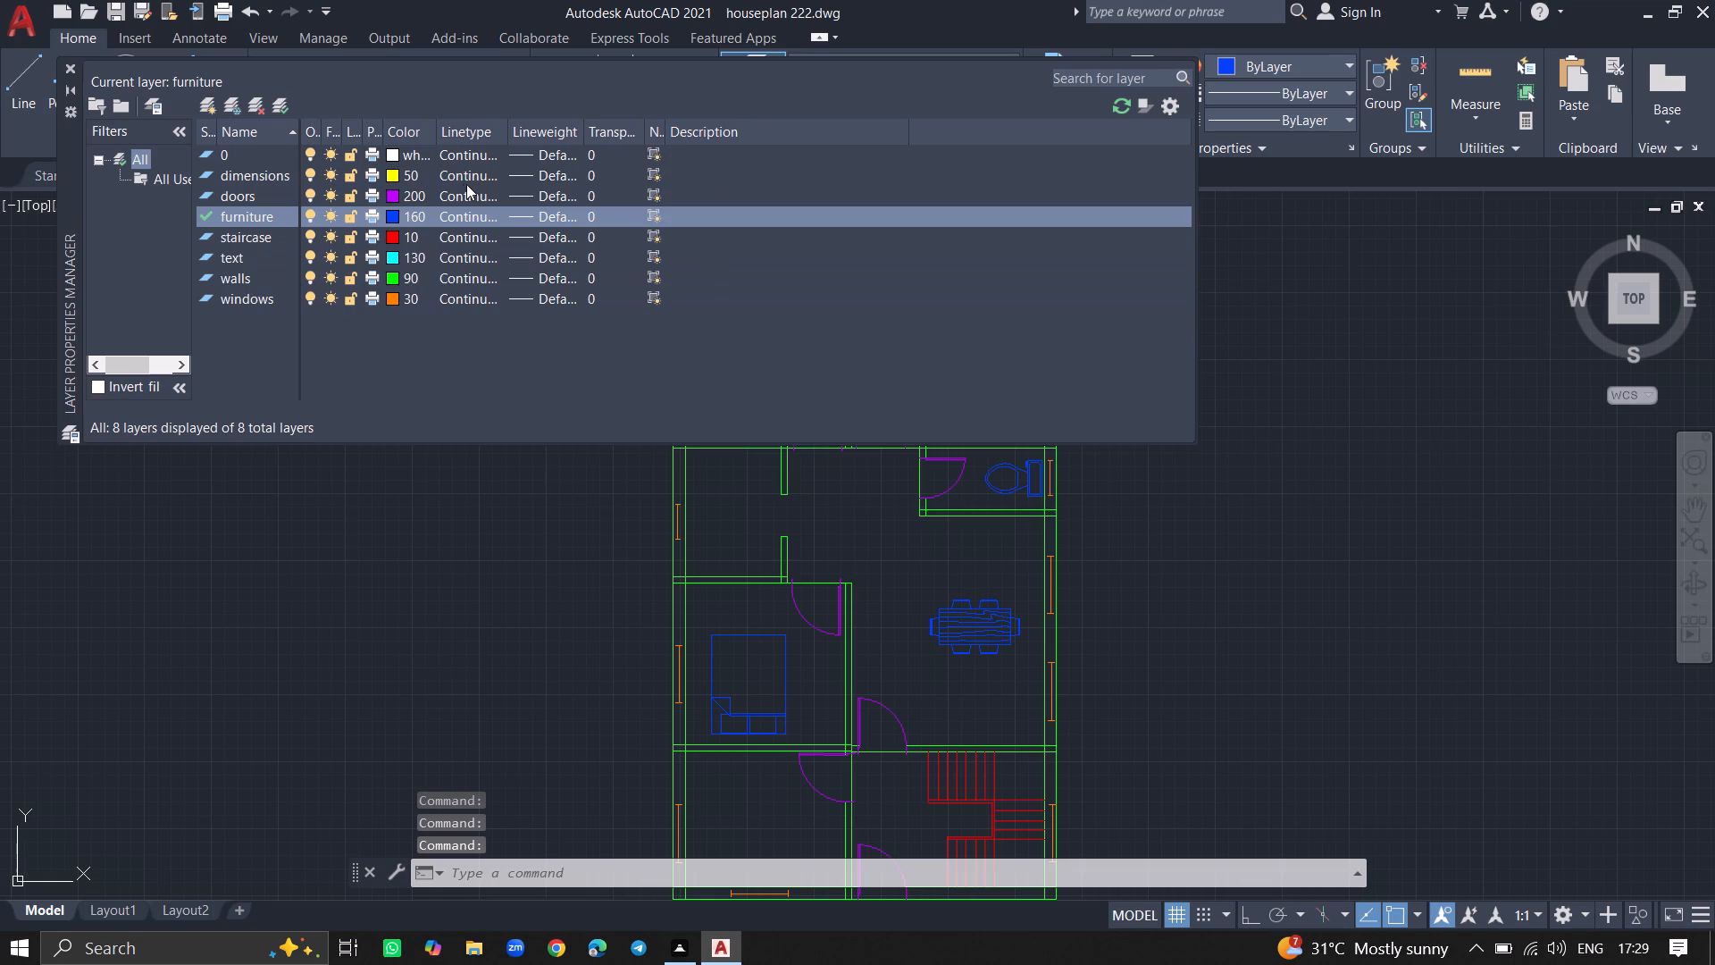
double_click(265, 273)
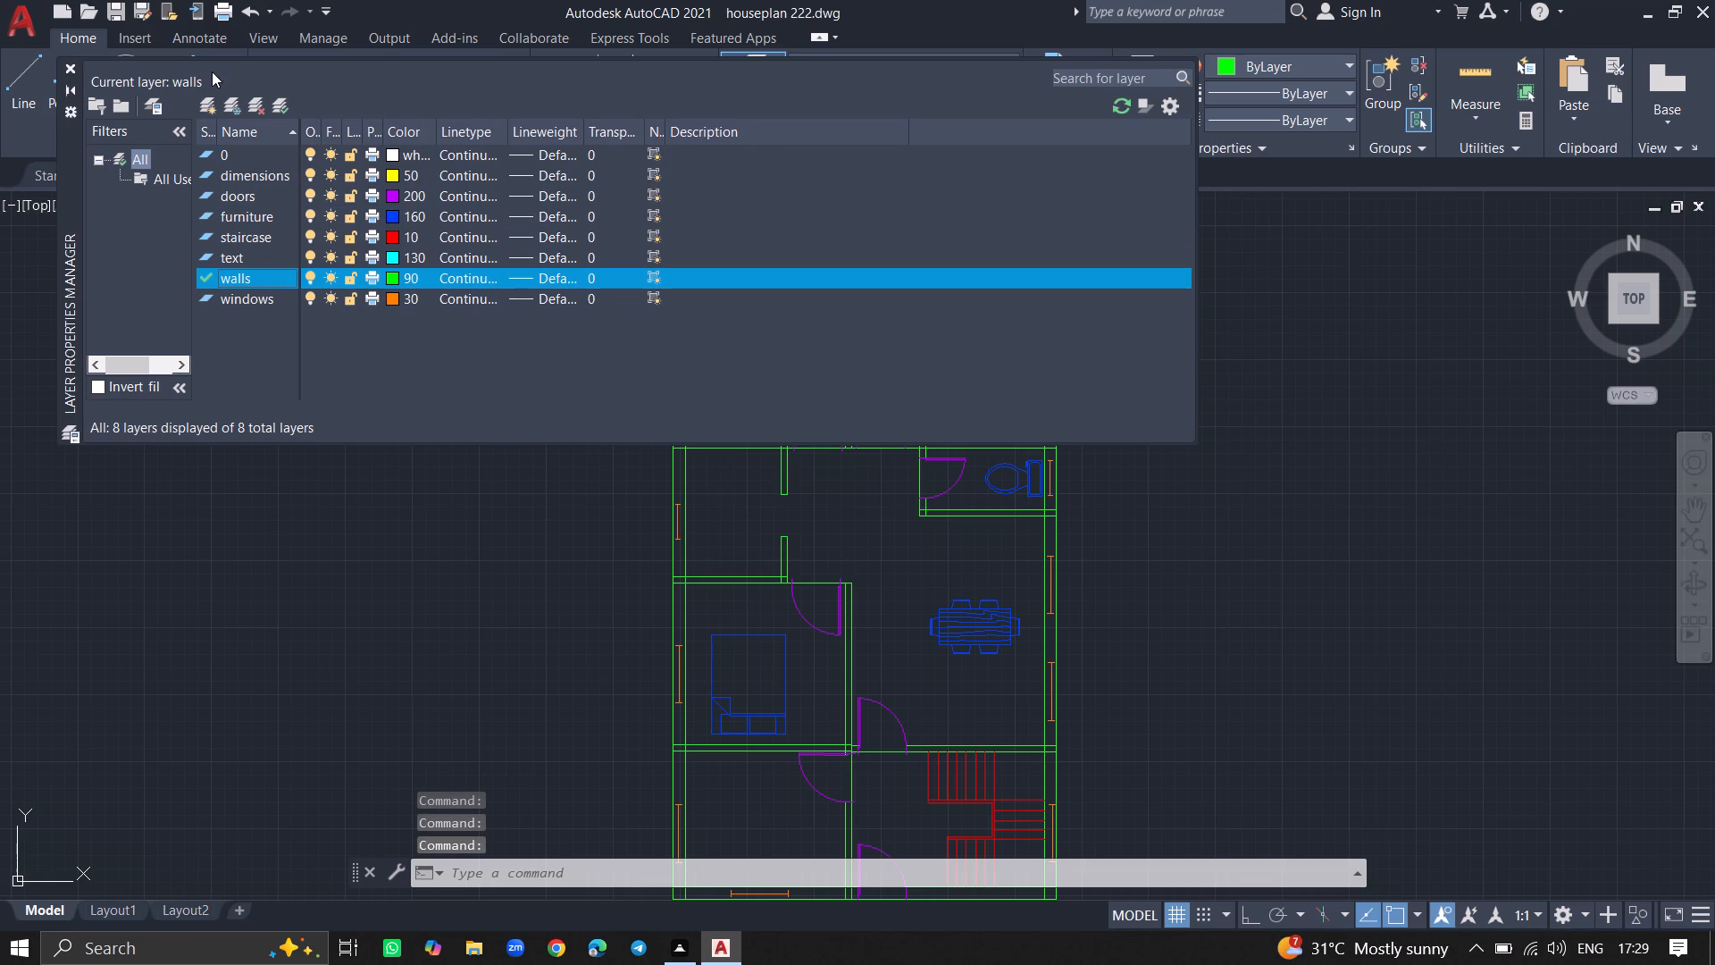
click(67, 64)
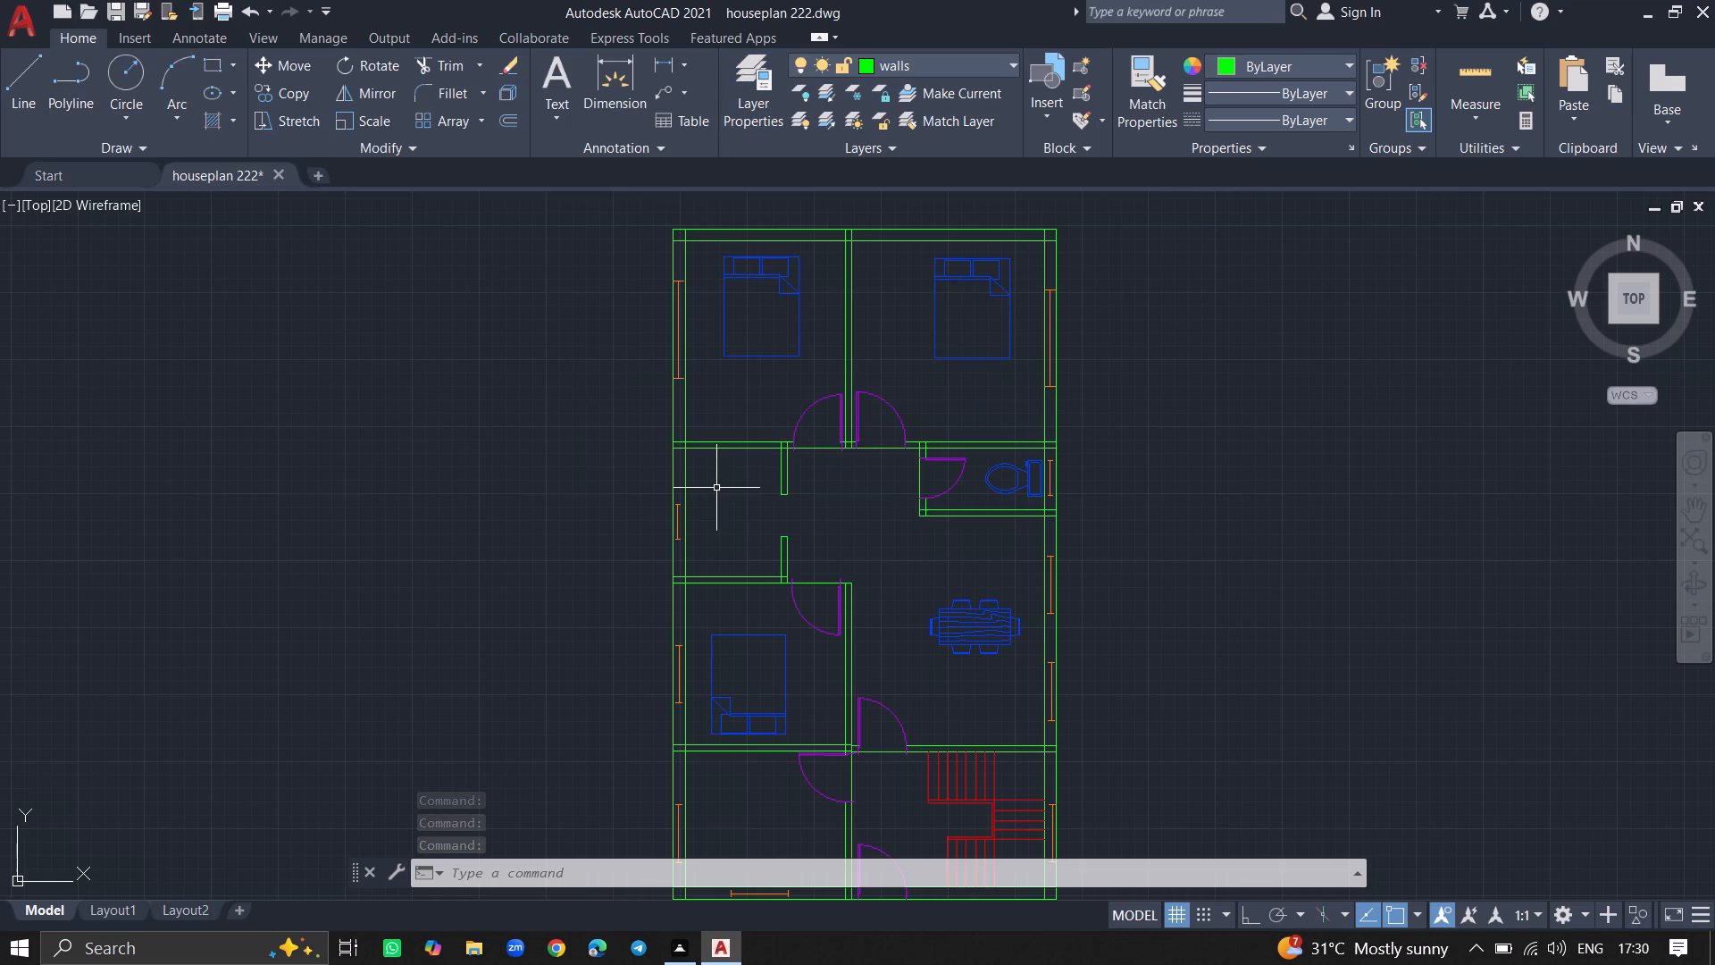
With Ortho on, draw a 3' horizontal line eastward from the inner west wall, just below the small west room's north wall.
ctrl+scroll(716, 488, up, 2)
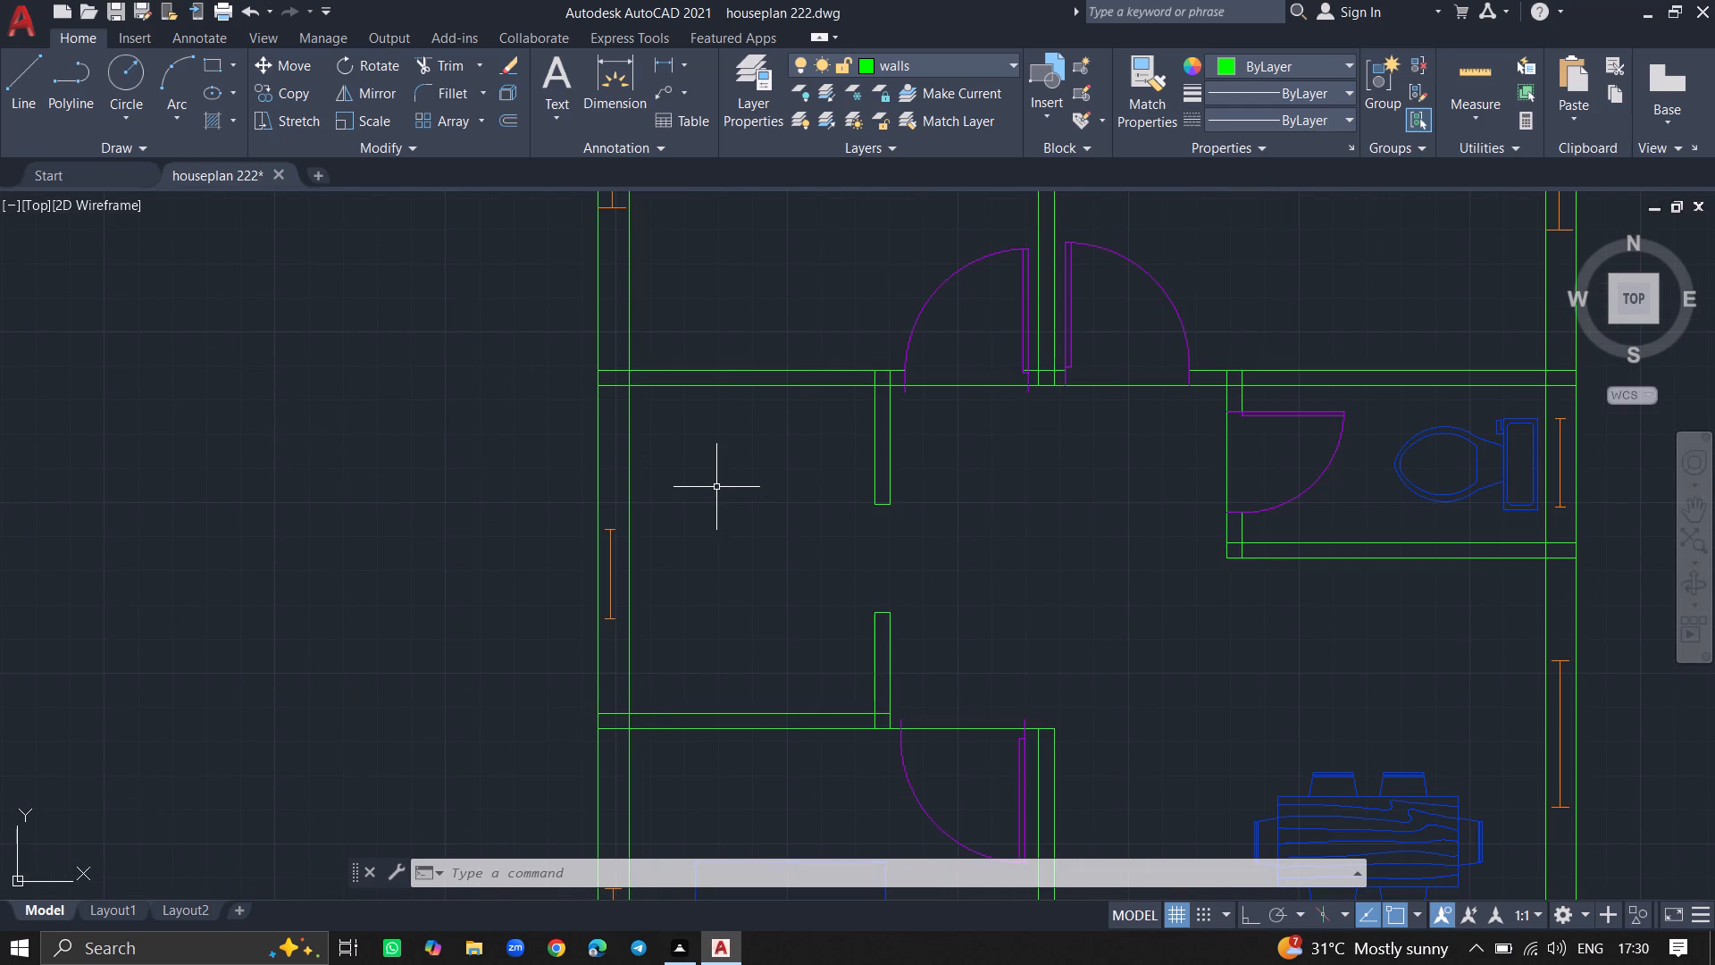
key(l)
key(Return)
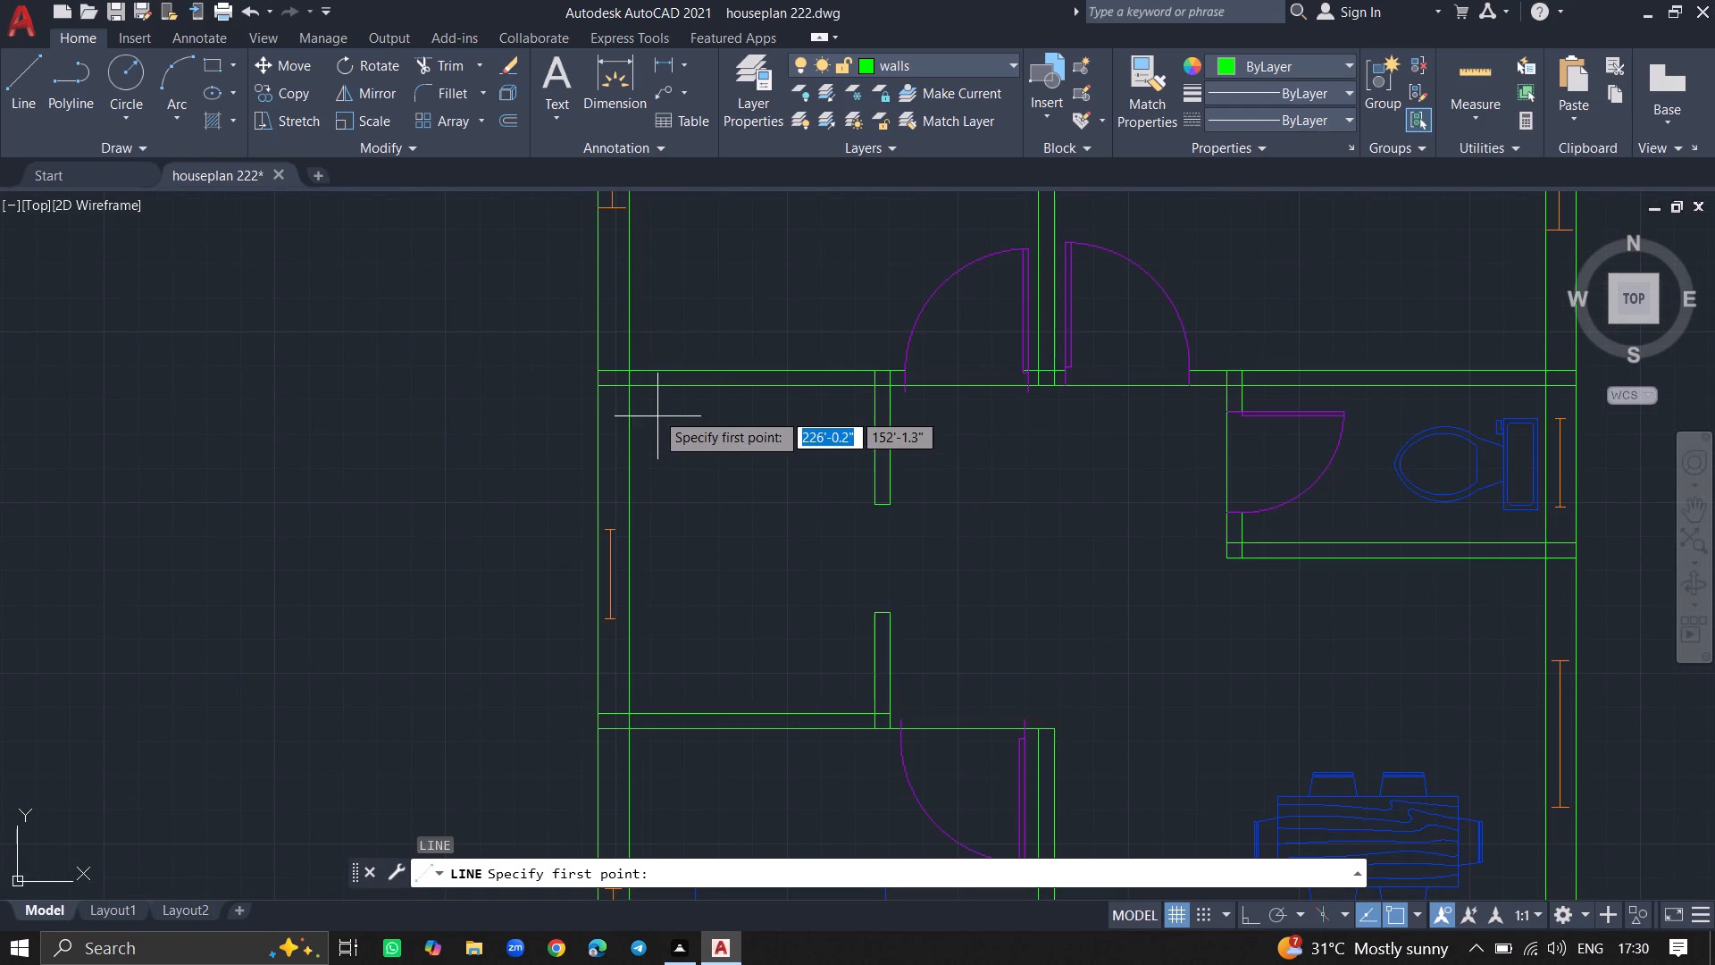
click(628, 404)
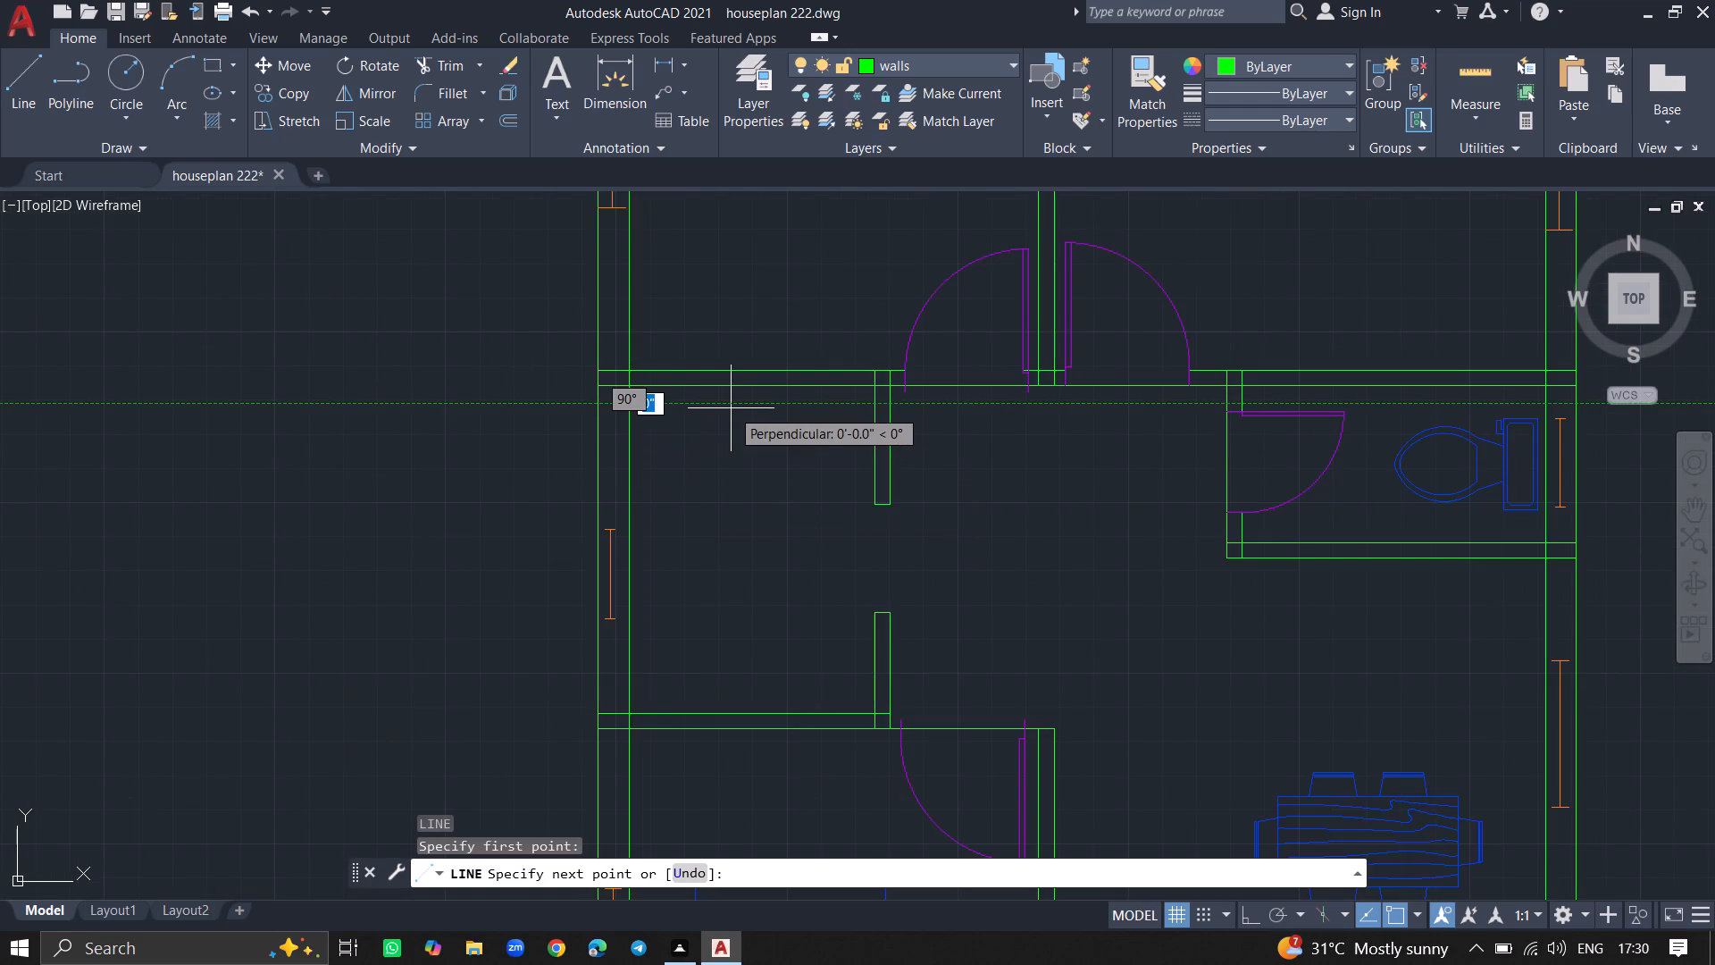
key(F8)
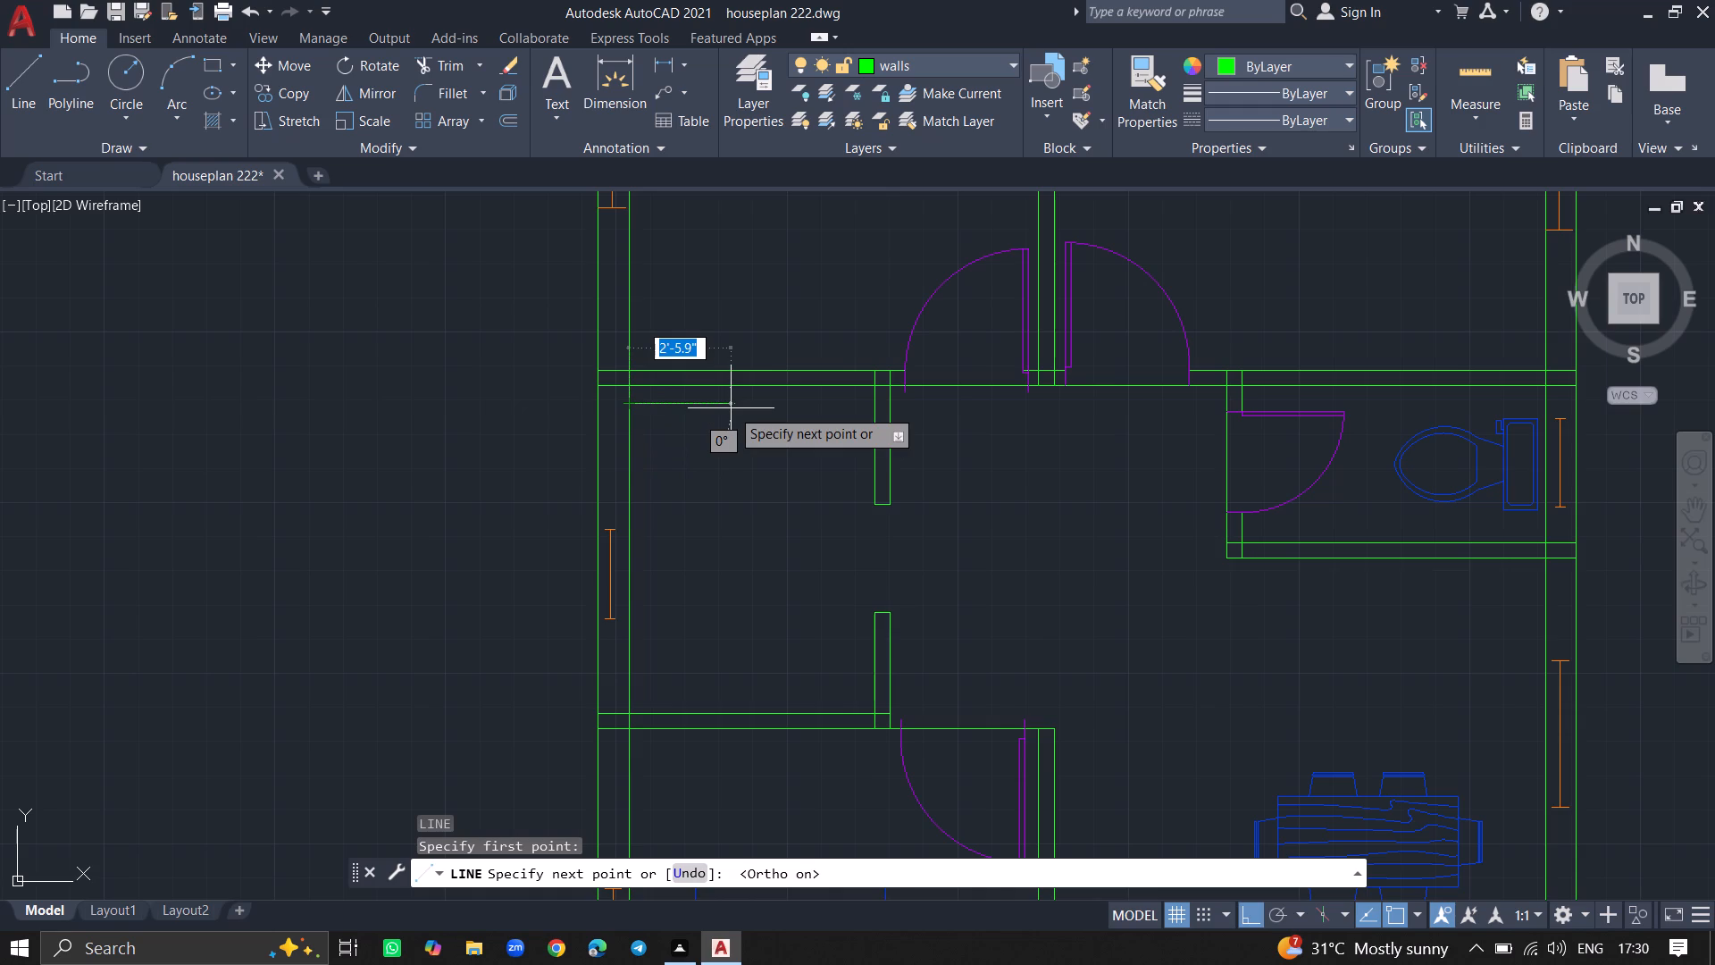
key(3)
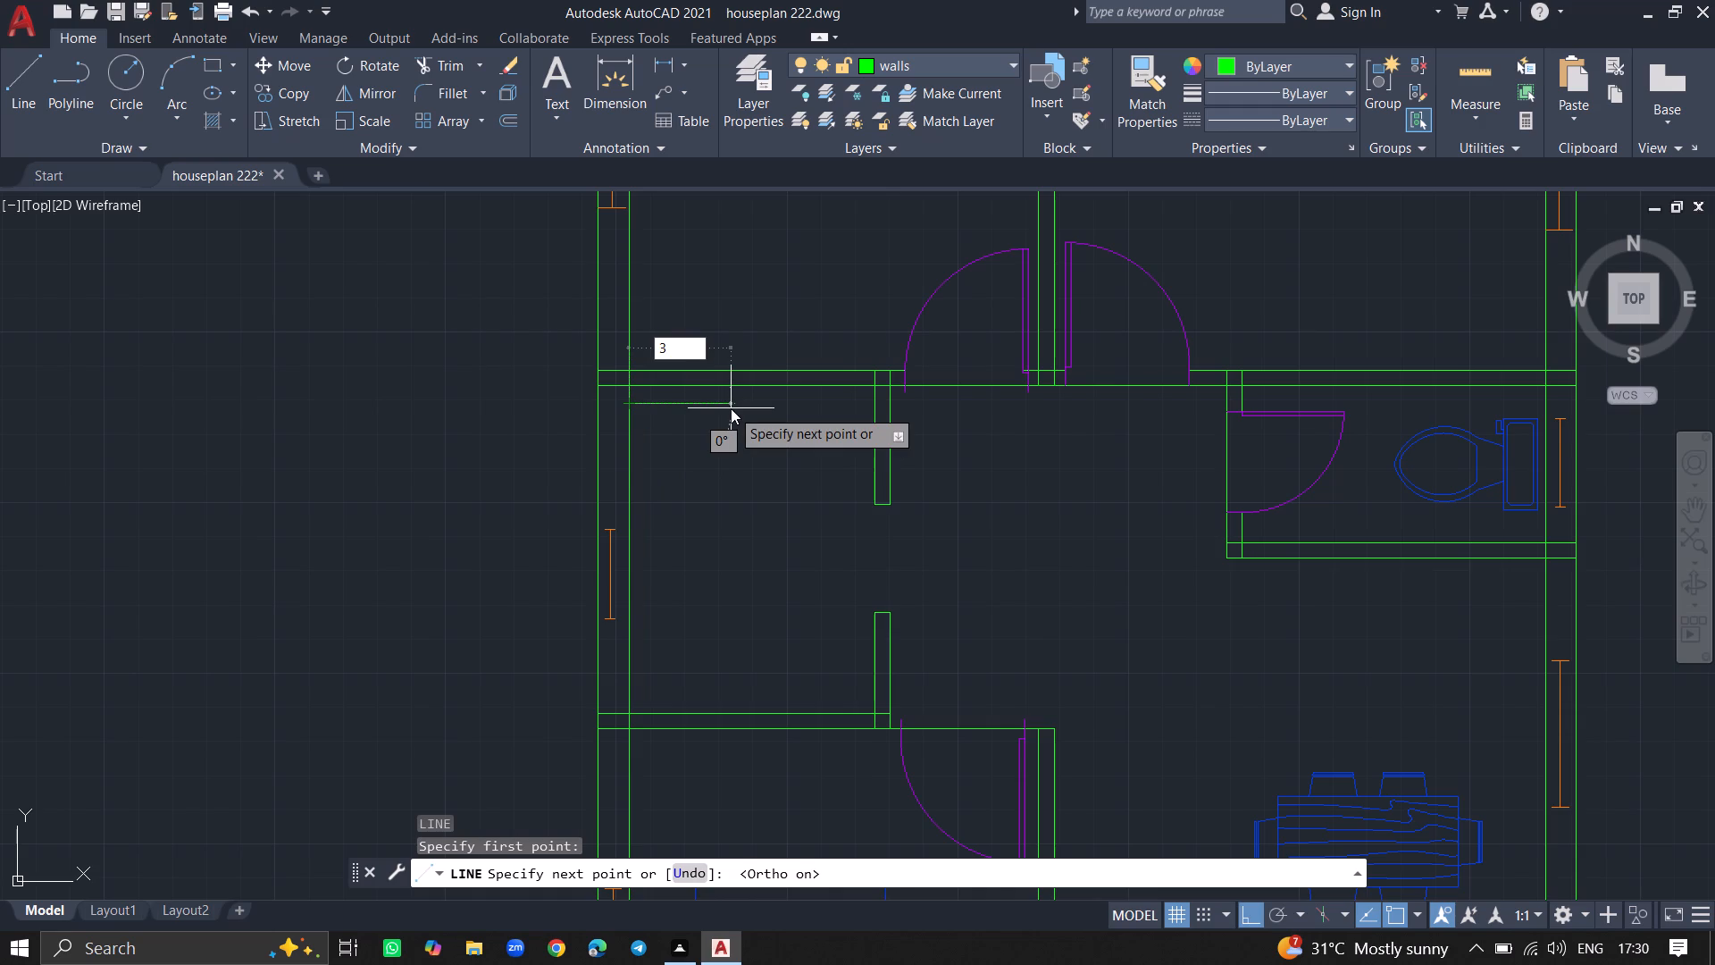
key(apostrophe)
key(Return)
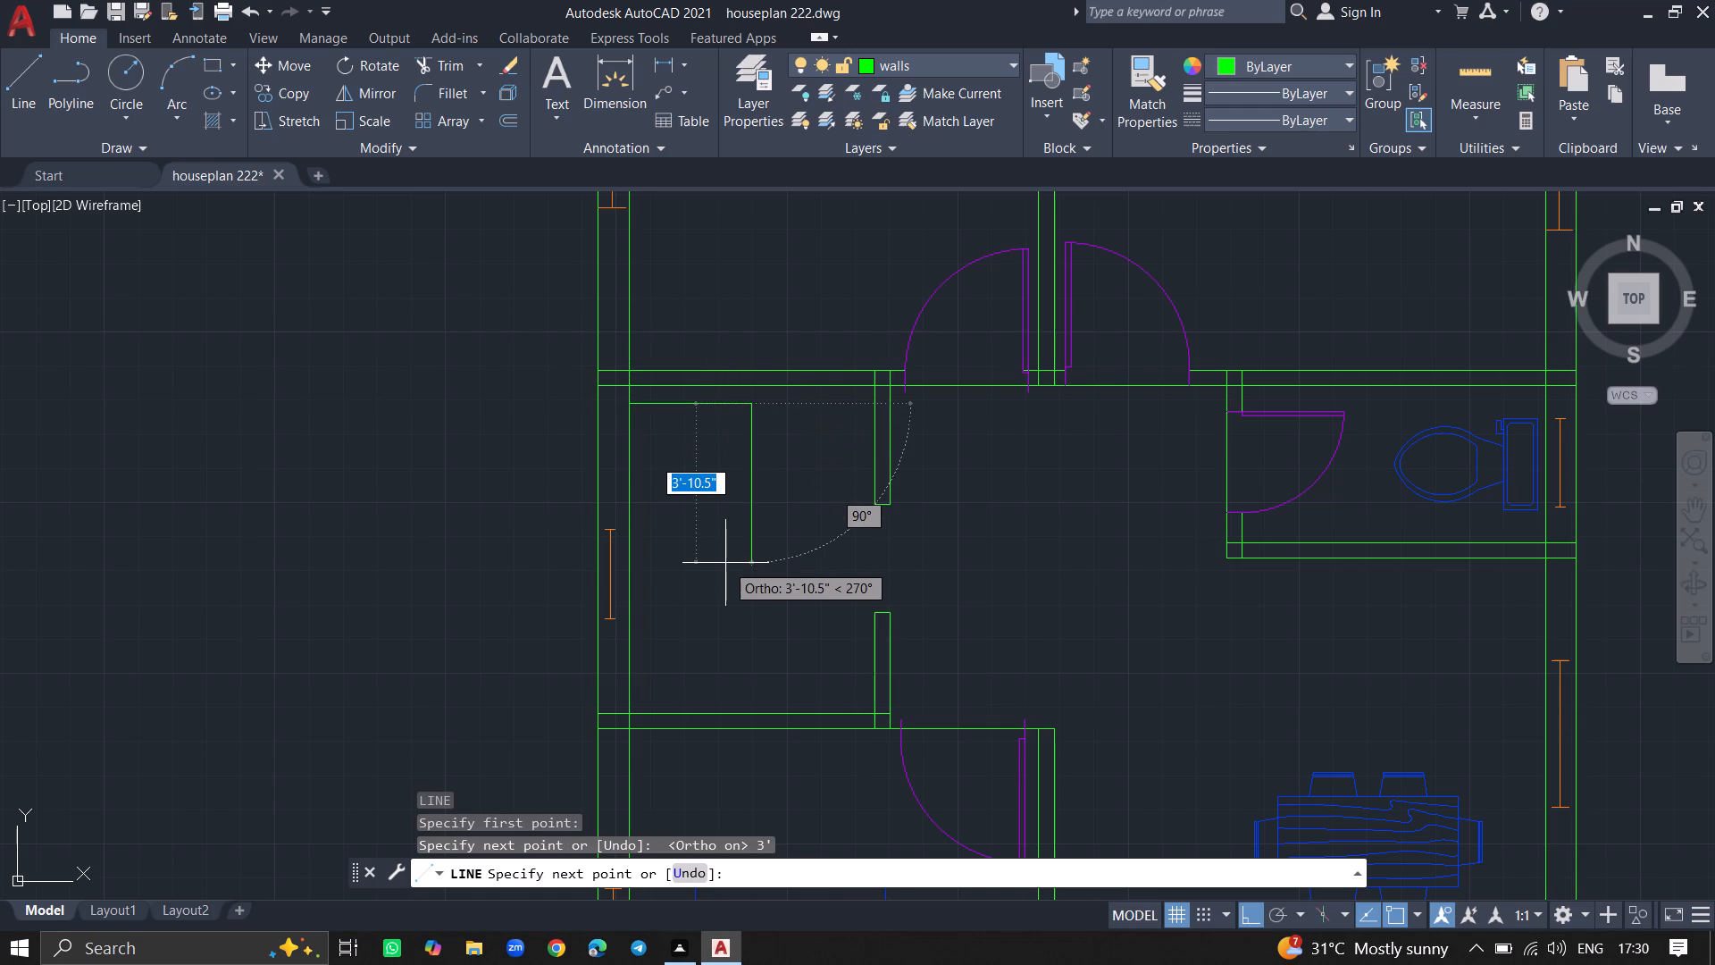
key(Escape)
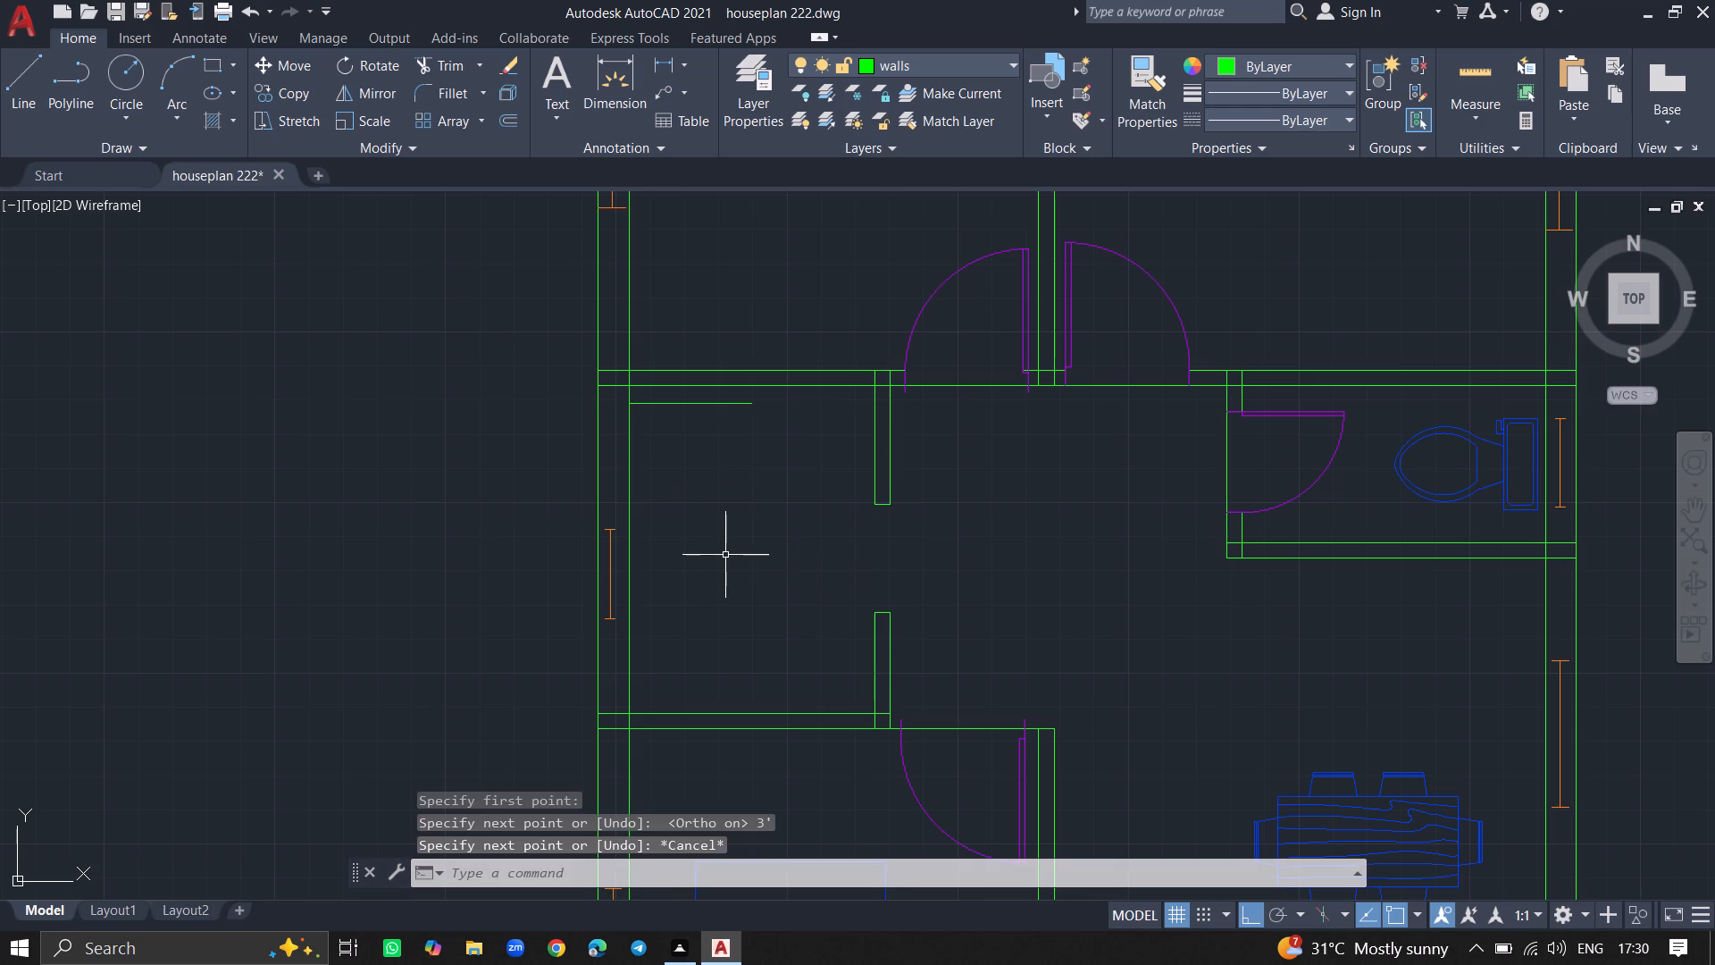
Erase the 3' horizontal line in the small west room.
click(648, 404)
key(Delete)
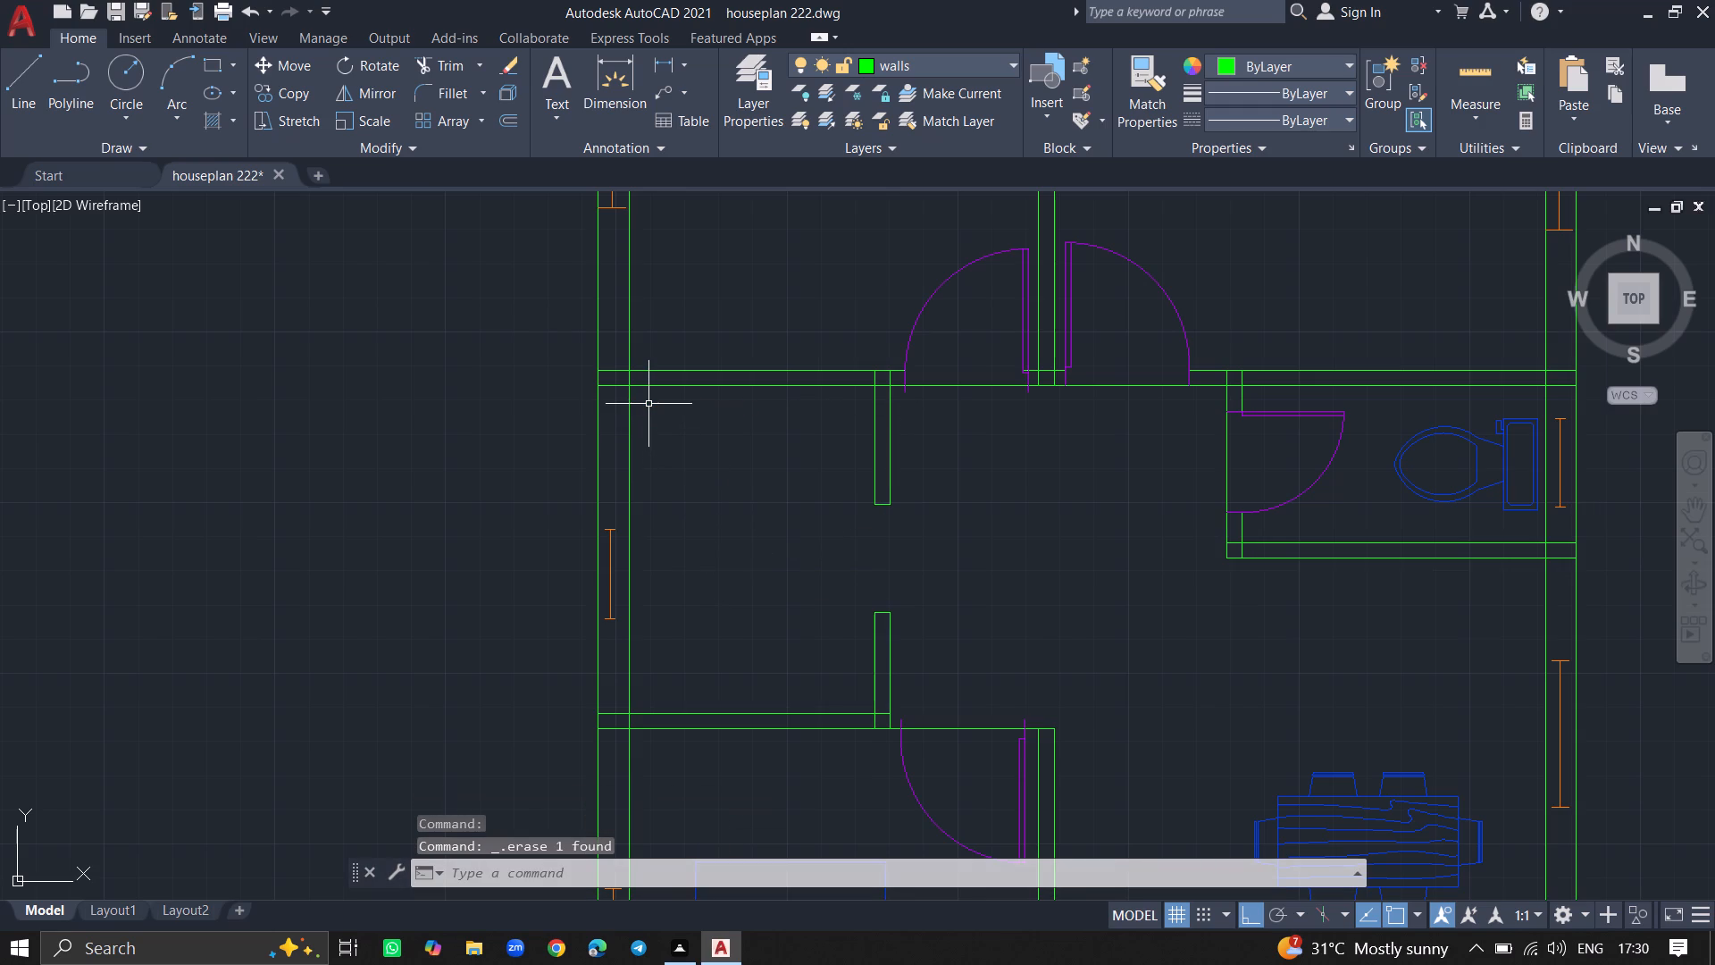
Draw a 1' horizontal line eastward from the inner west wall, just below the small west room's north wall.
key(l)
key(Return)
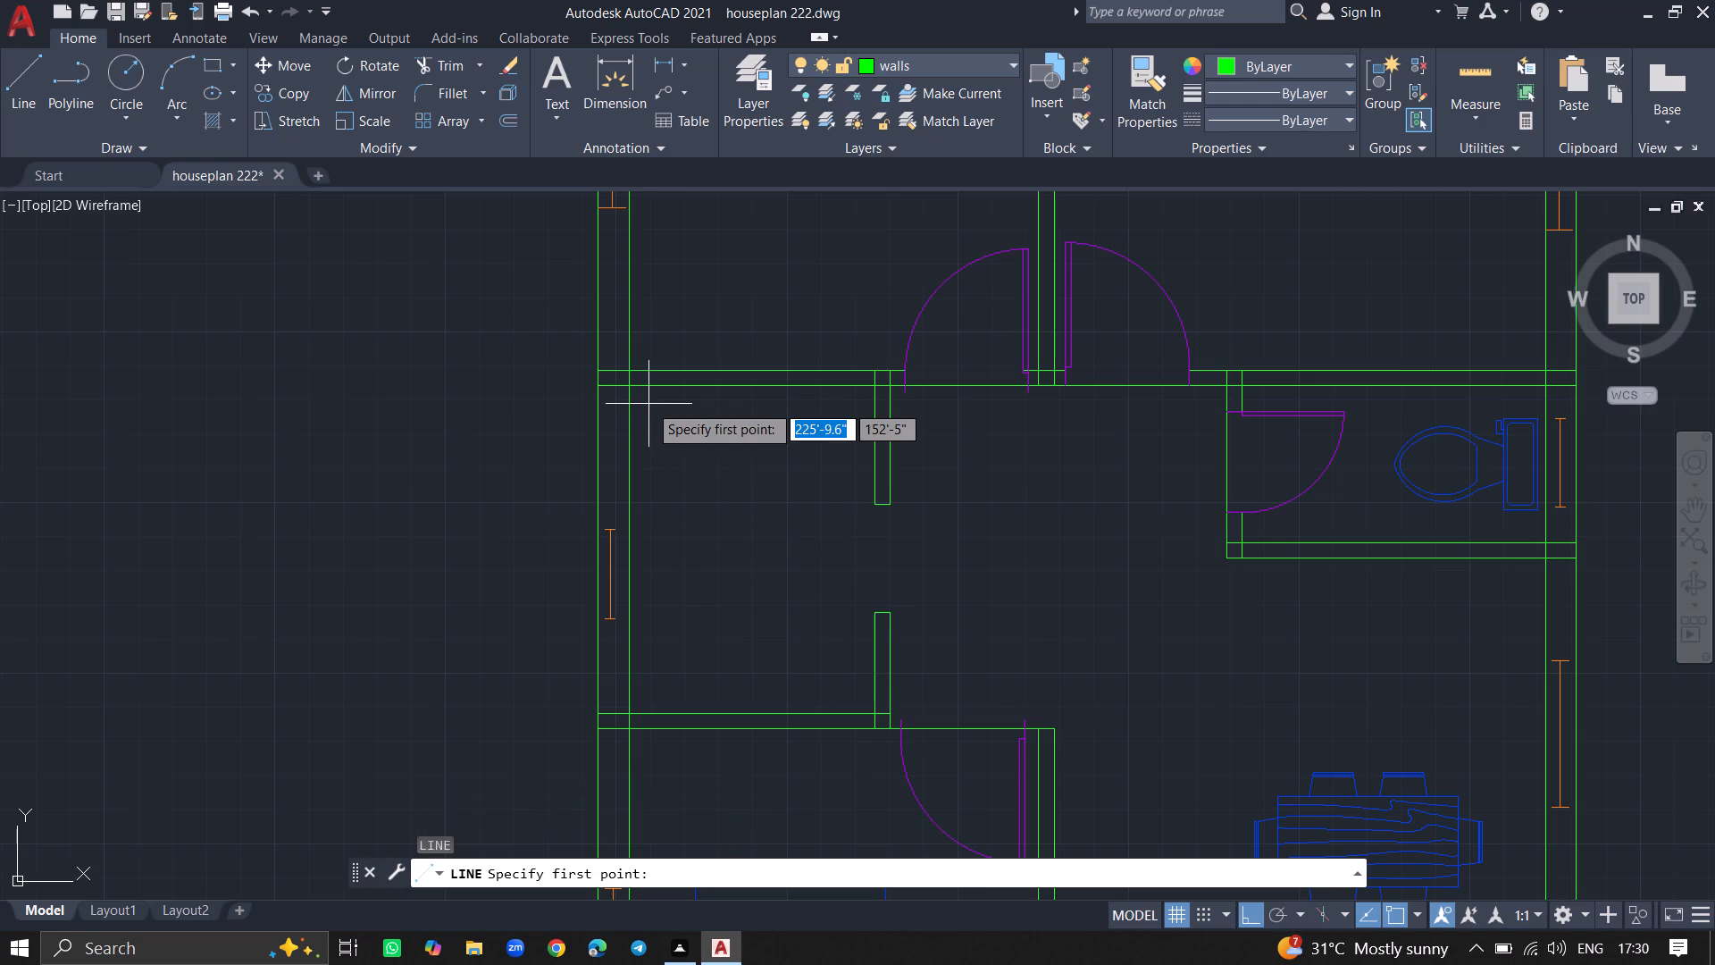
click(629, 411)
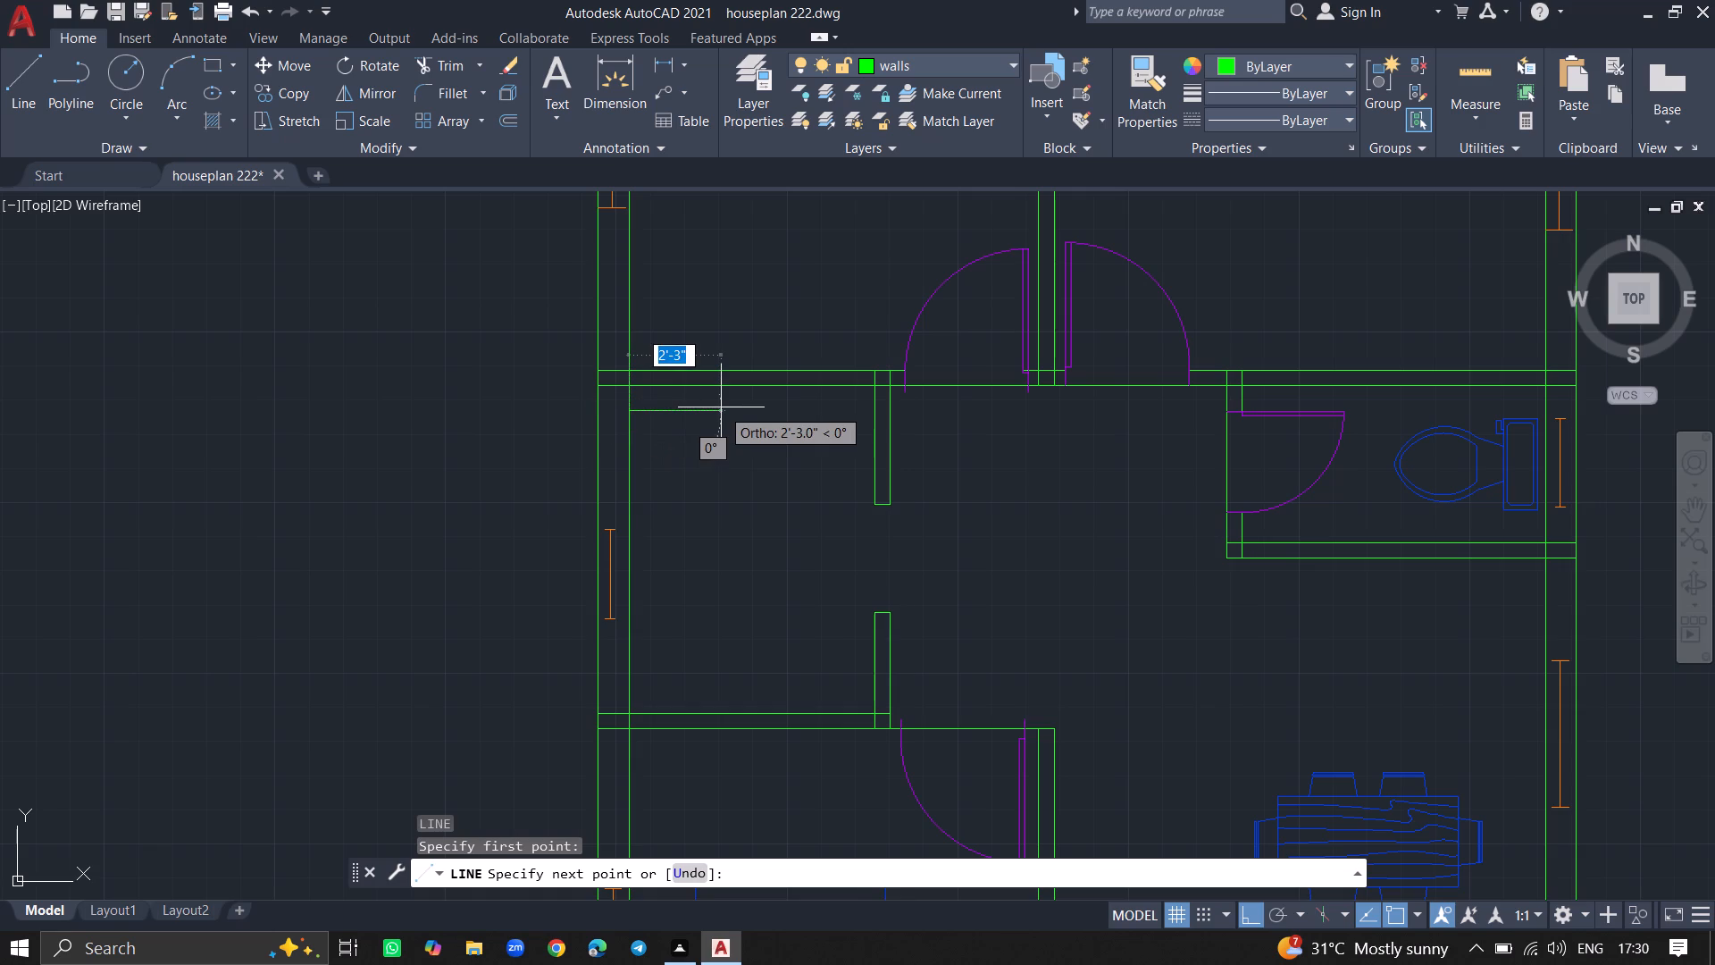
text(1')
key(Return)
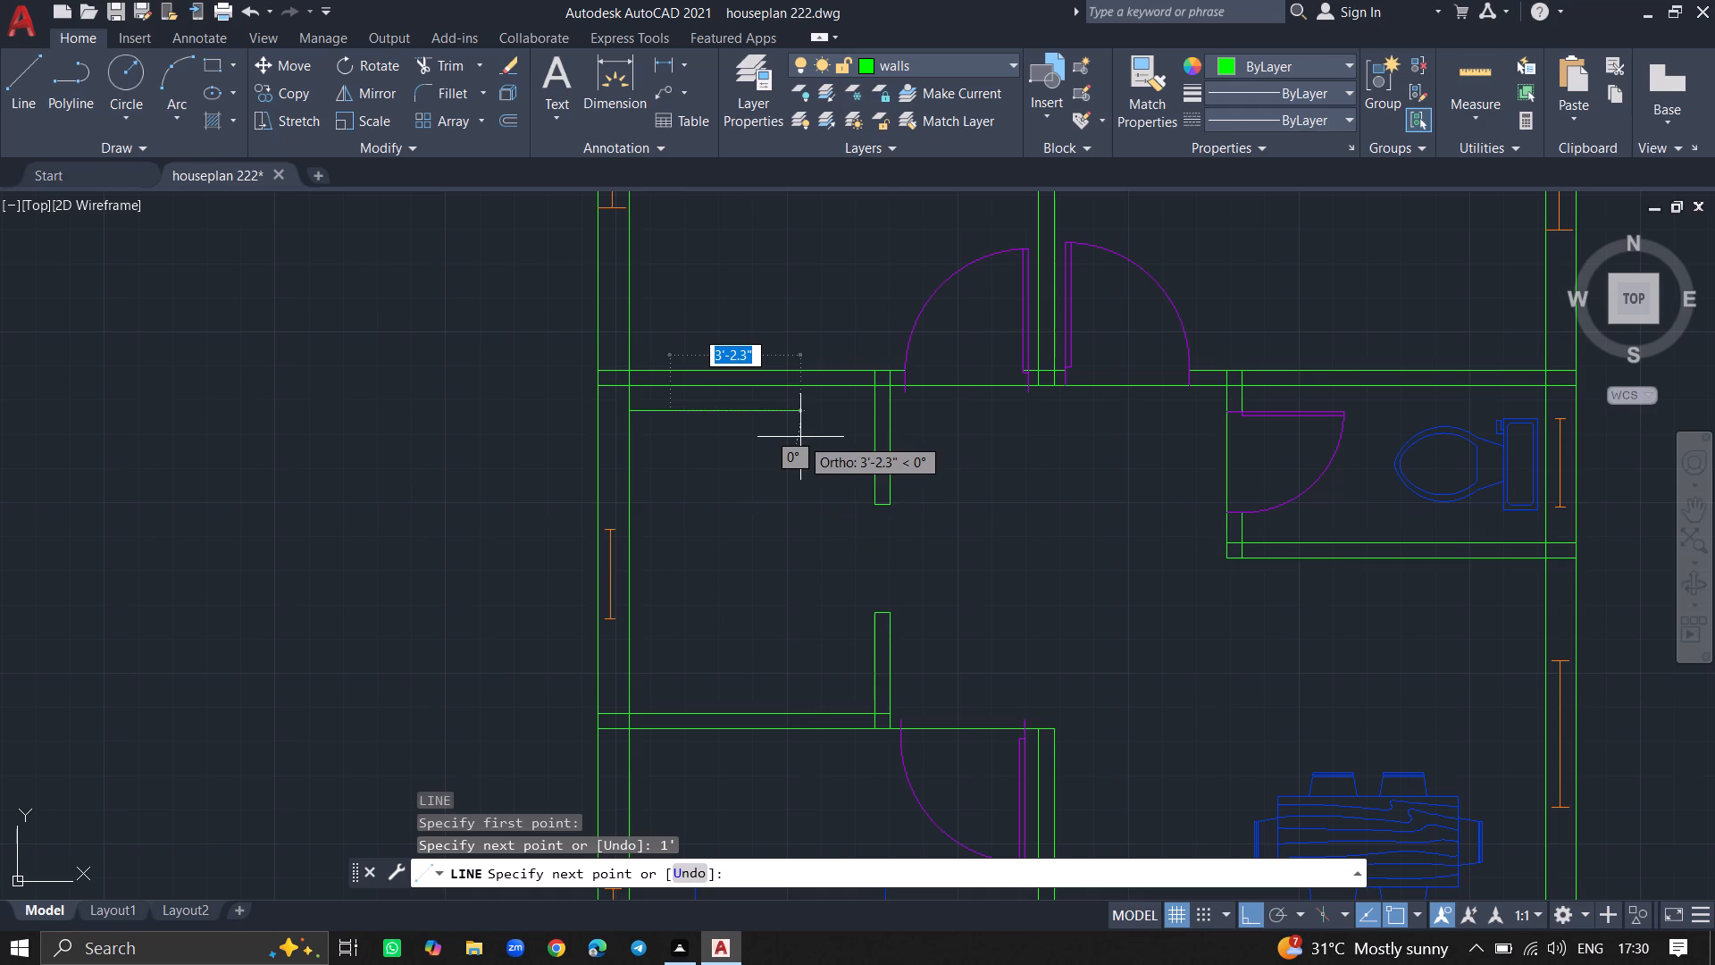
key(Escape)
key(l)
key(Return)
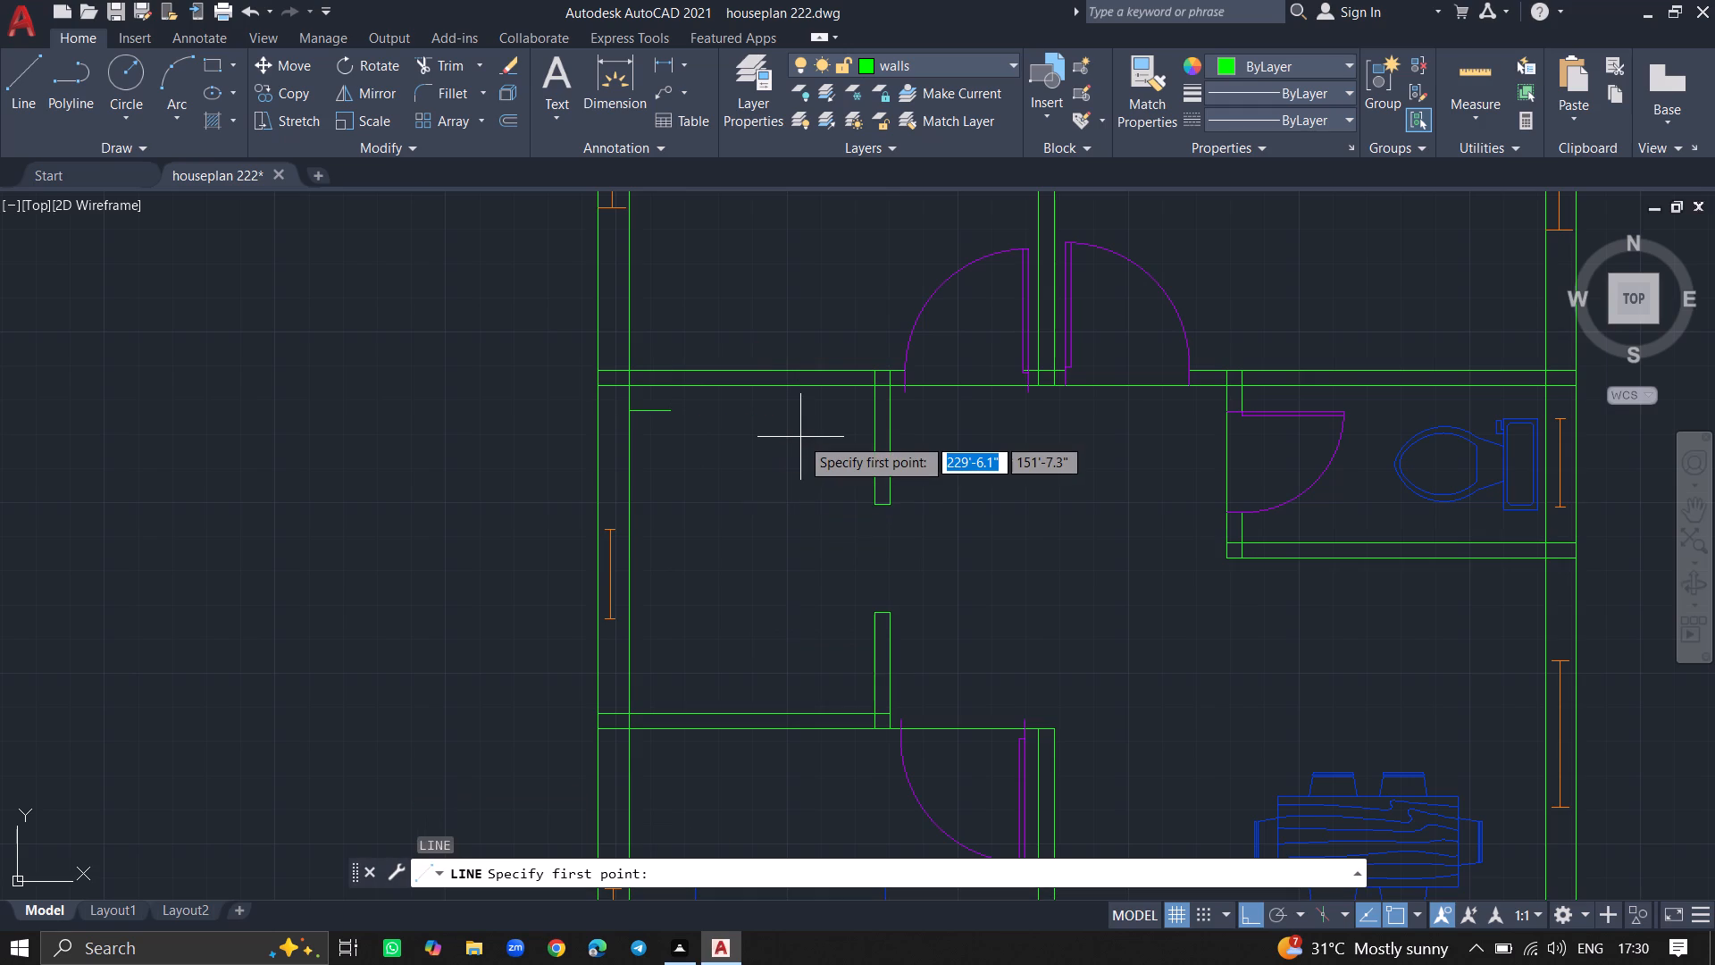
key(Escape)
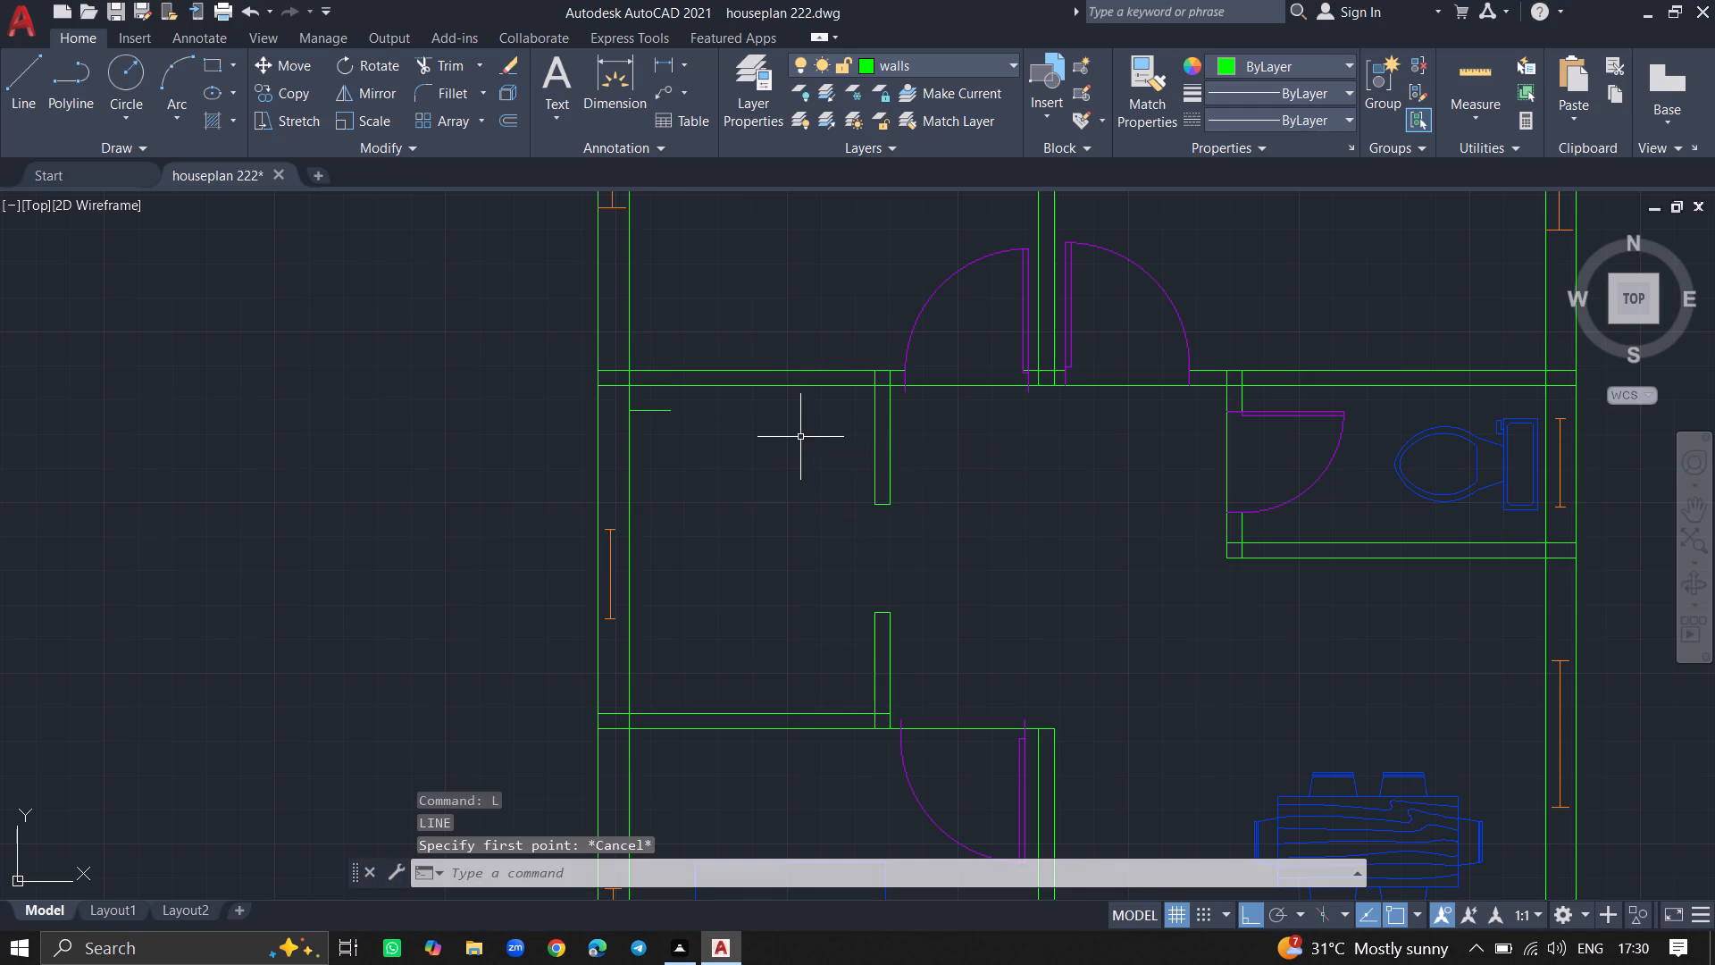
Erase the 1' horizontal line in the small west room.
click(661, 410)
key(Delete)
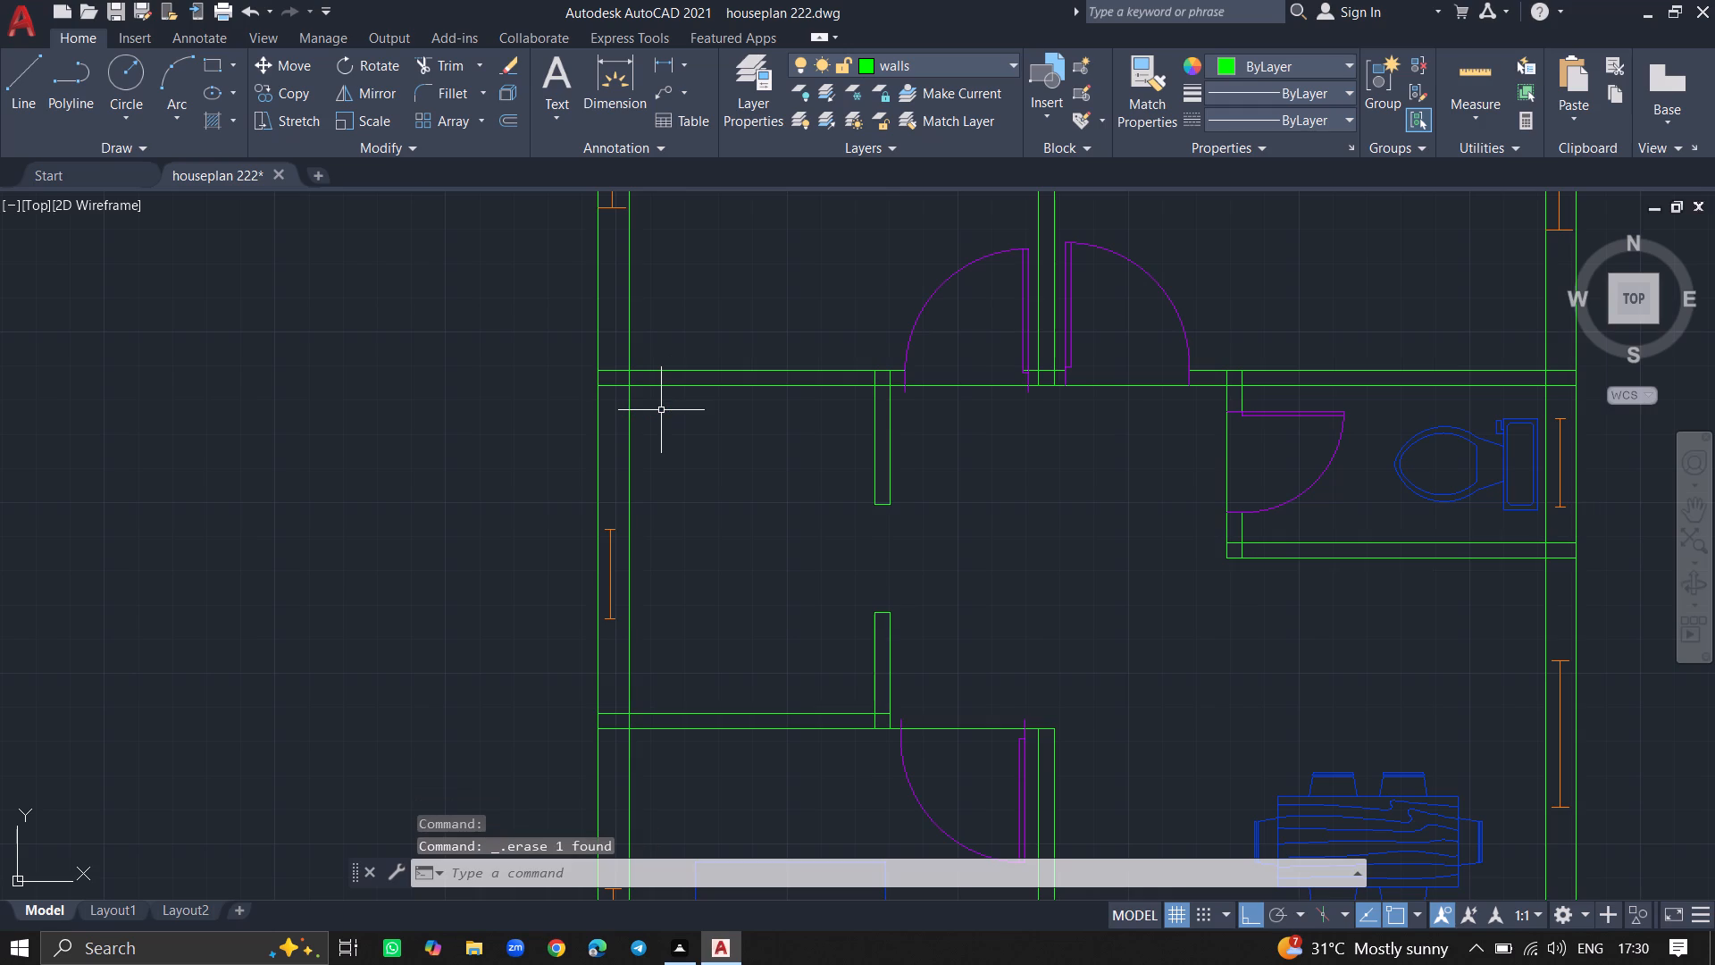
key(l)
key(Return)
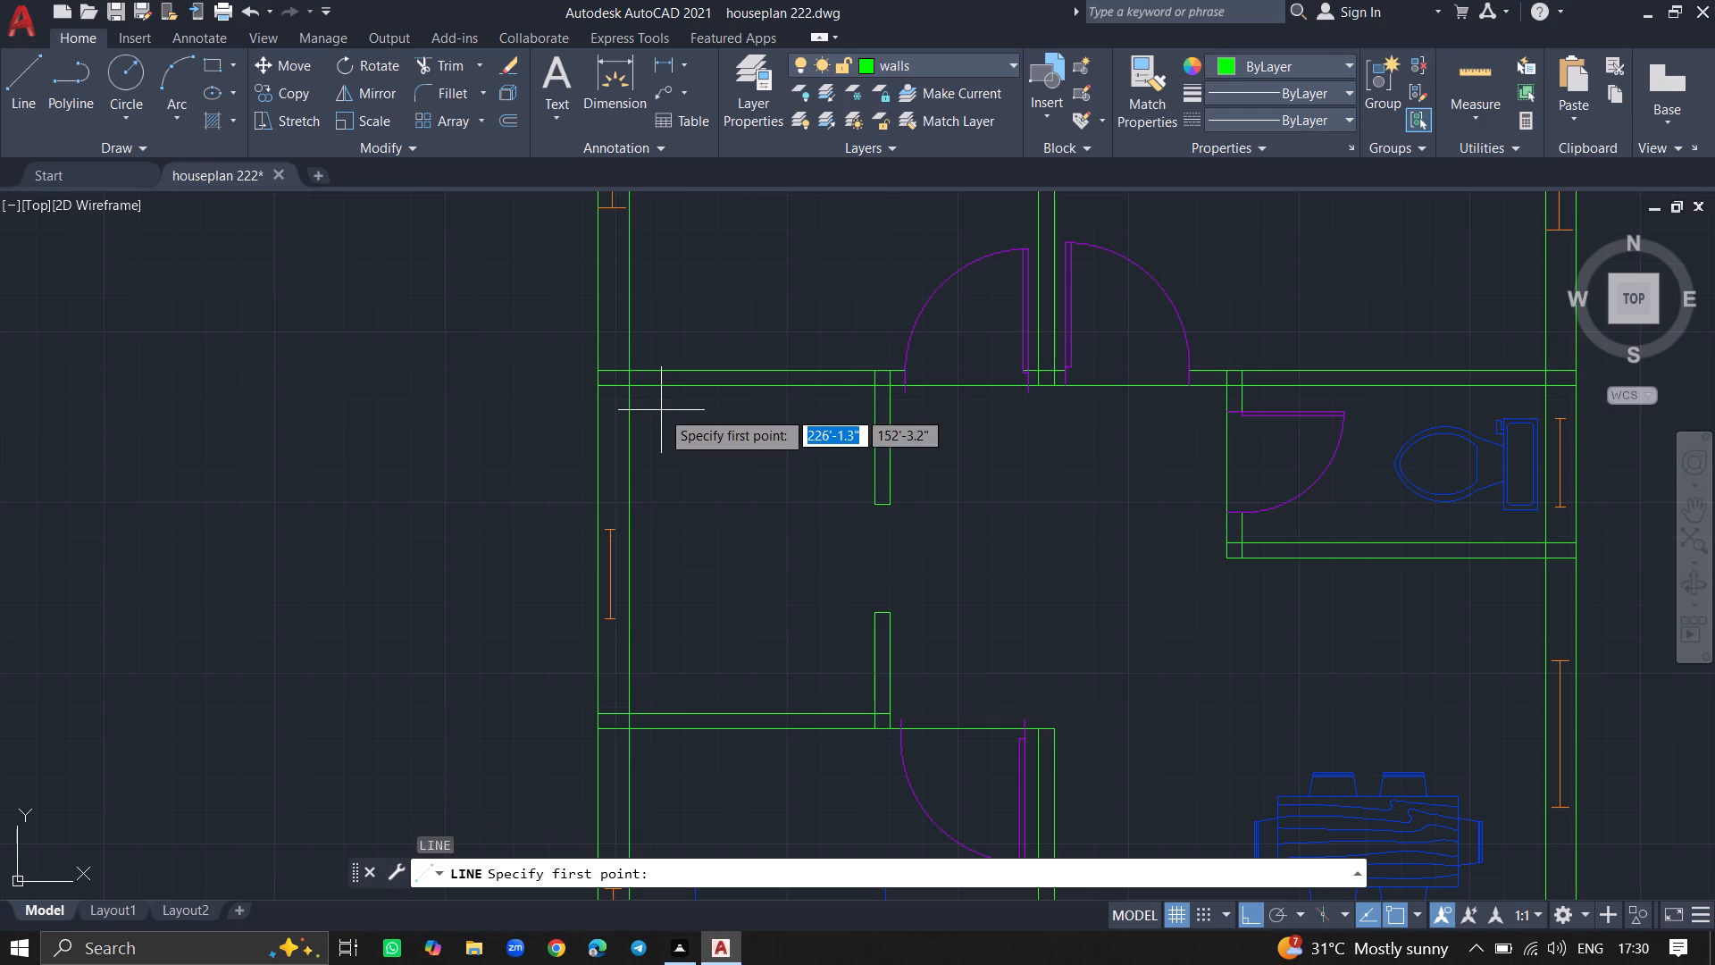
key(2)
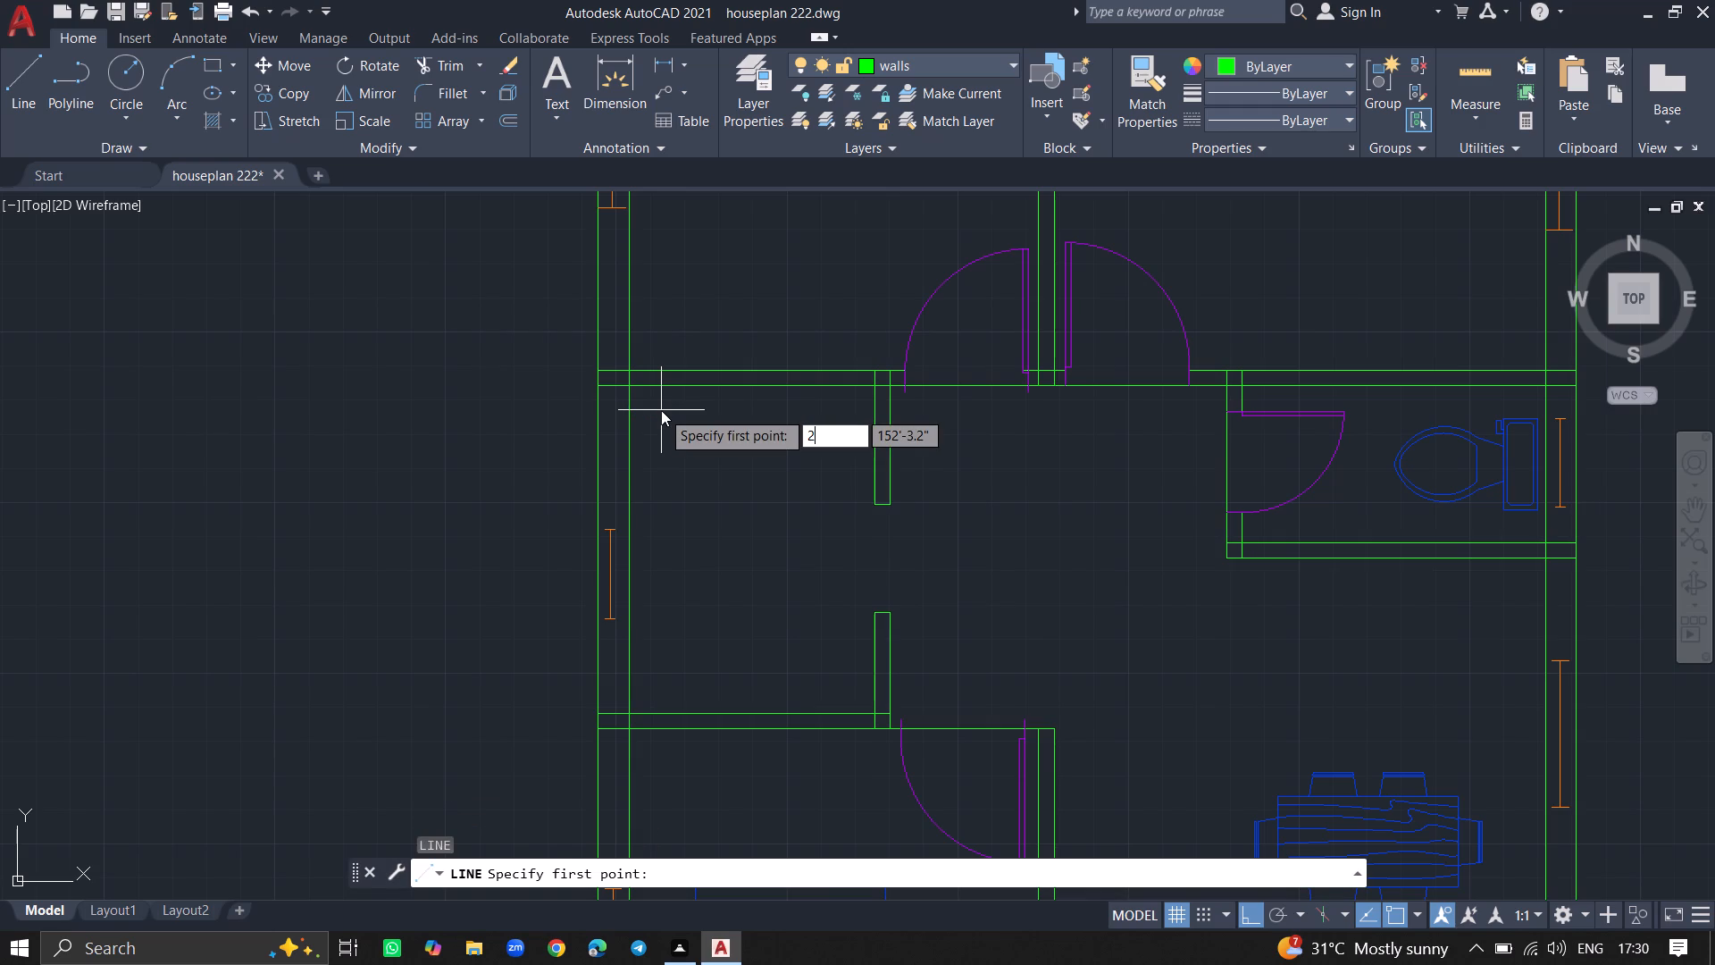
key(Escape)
Draw a line 2' east from the inner west wall just below the north wall, continuing straight south to the room's south wall.
key(l)
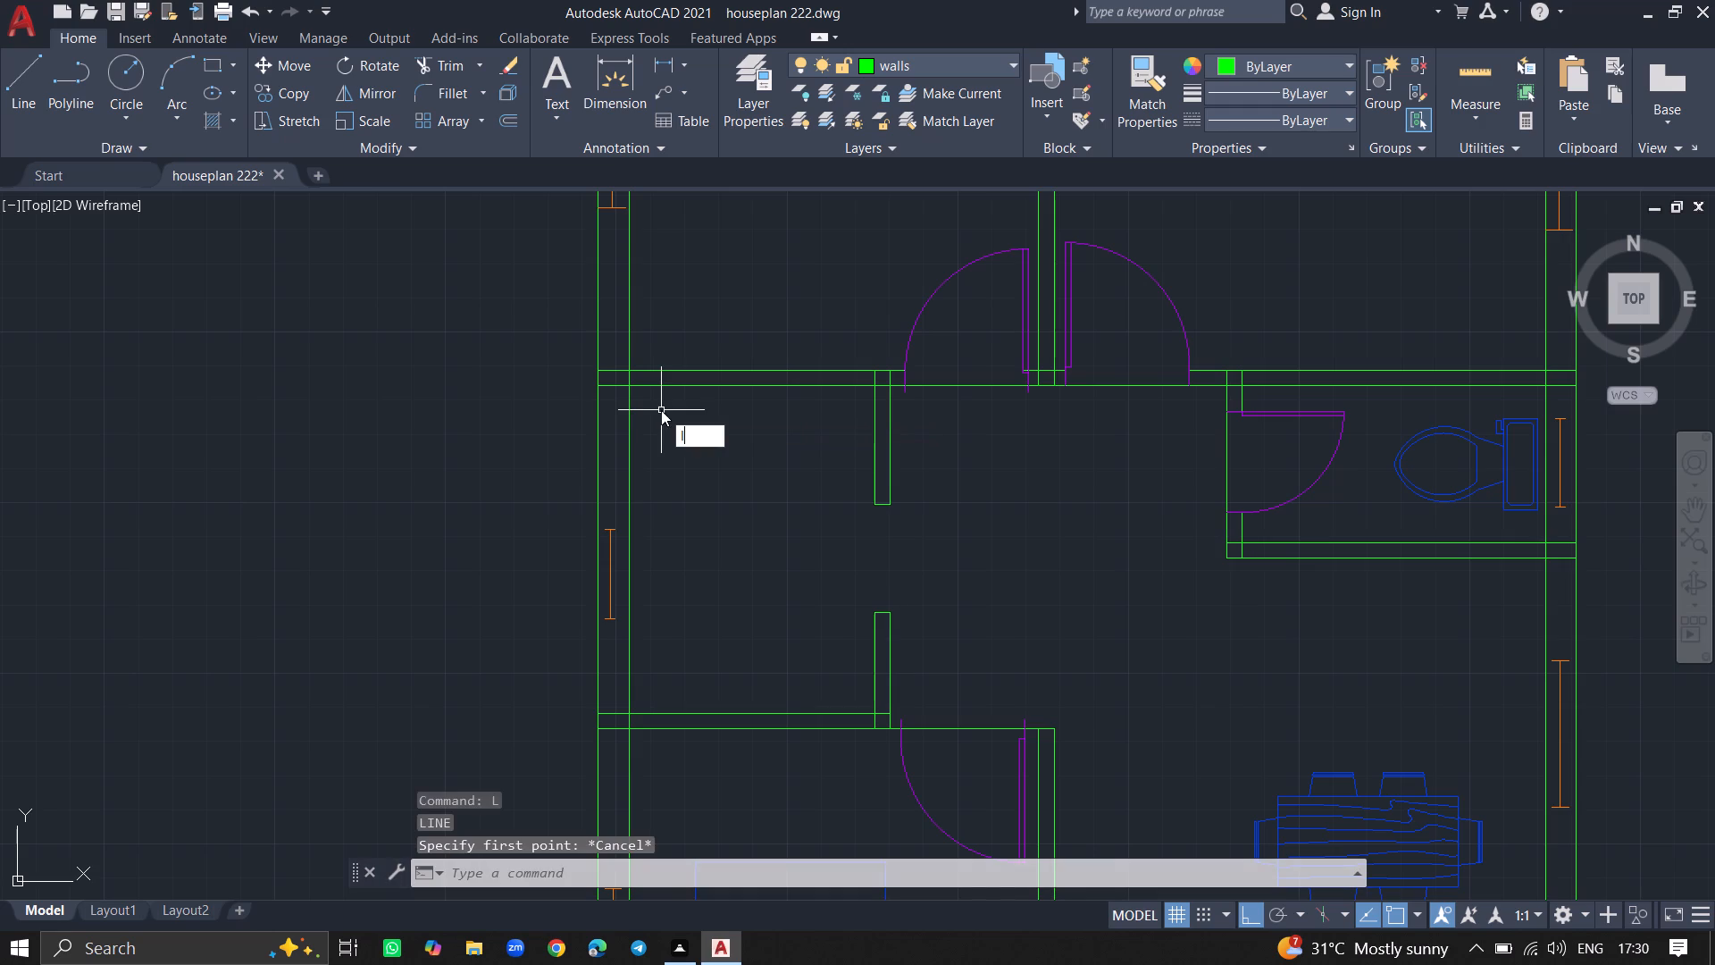
key(Return)
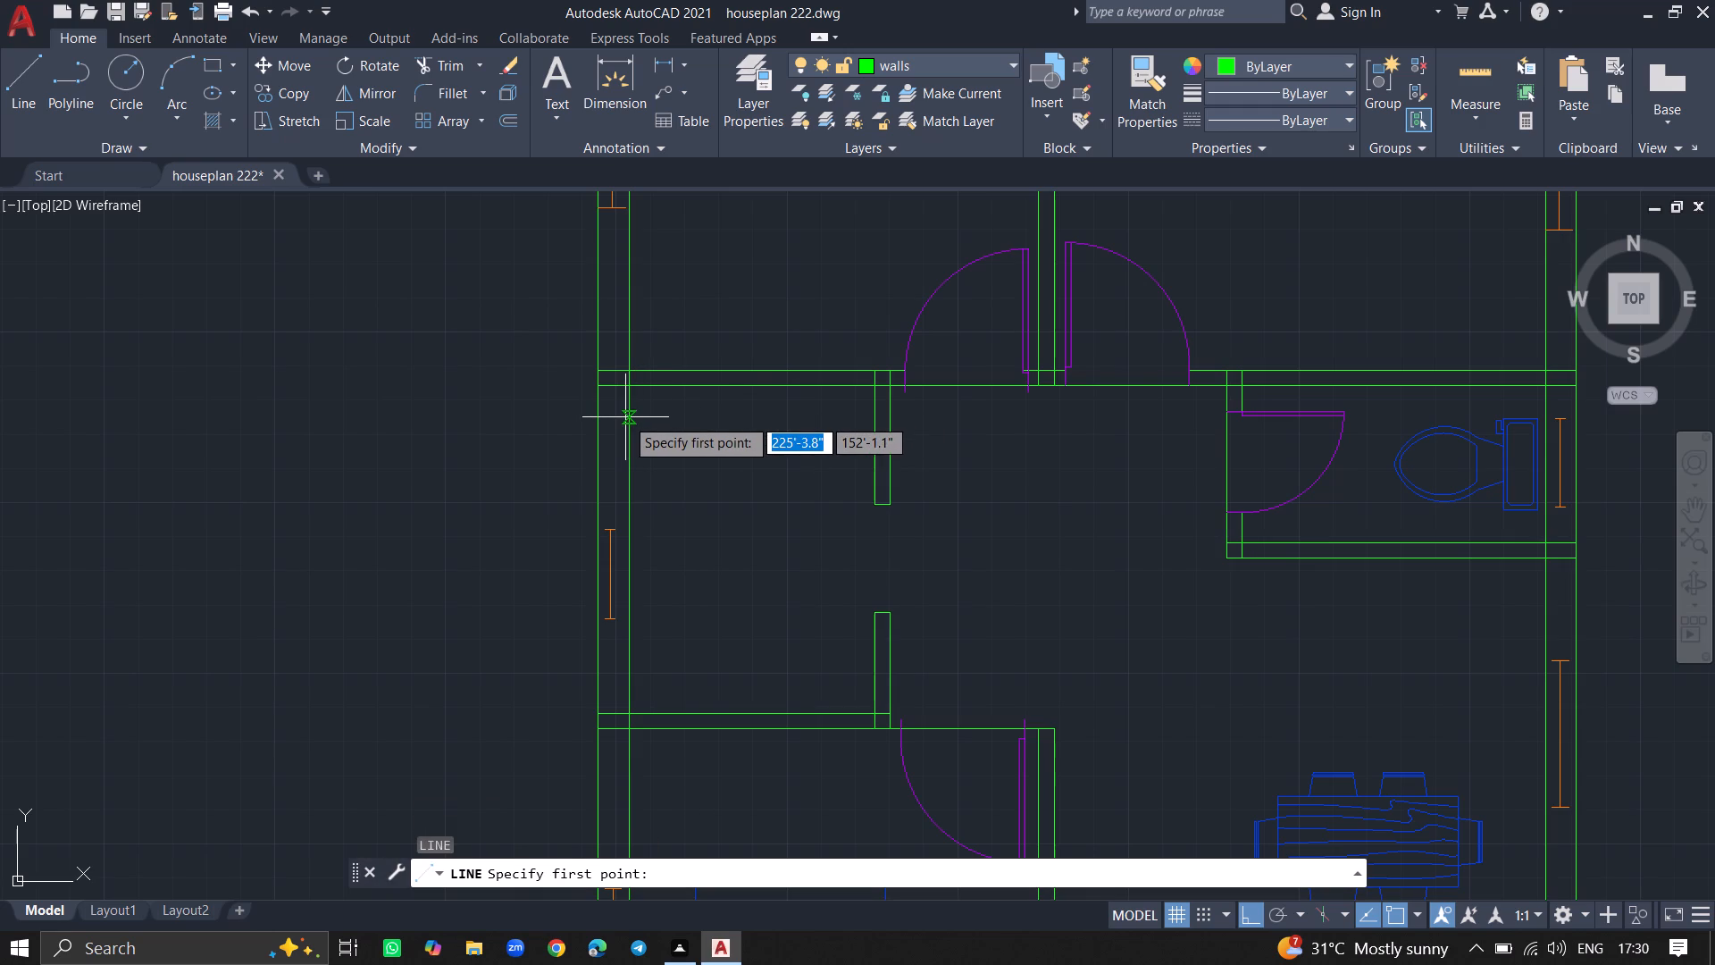
click(629, 417)
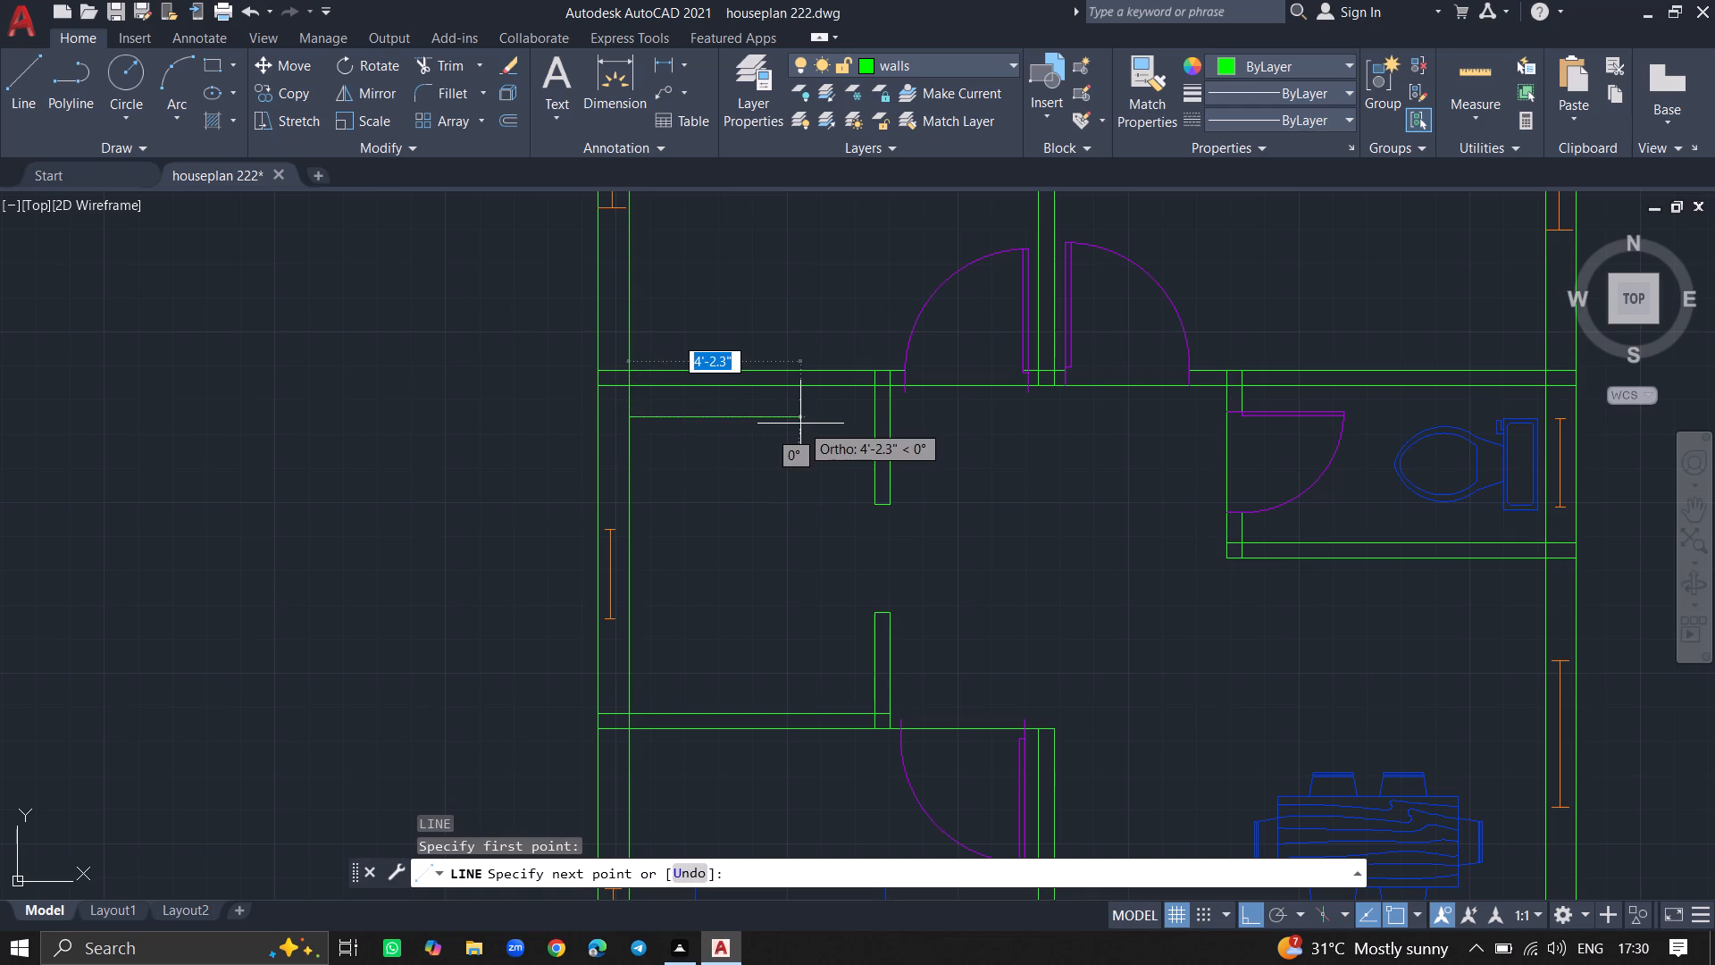
text(2')
key(Return)
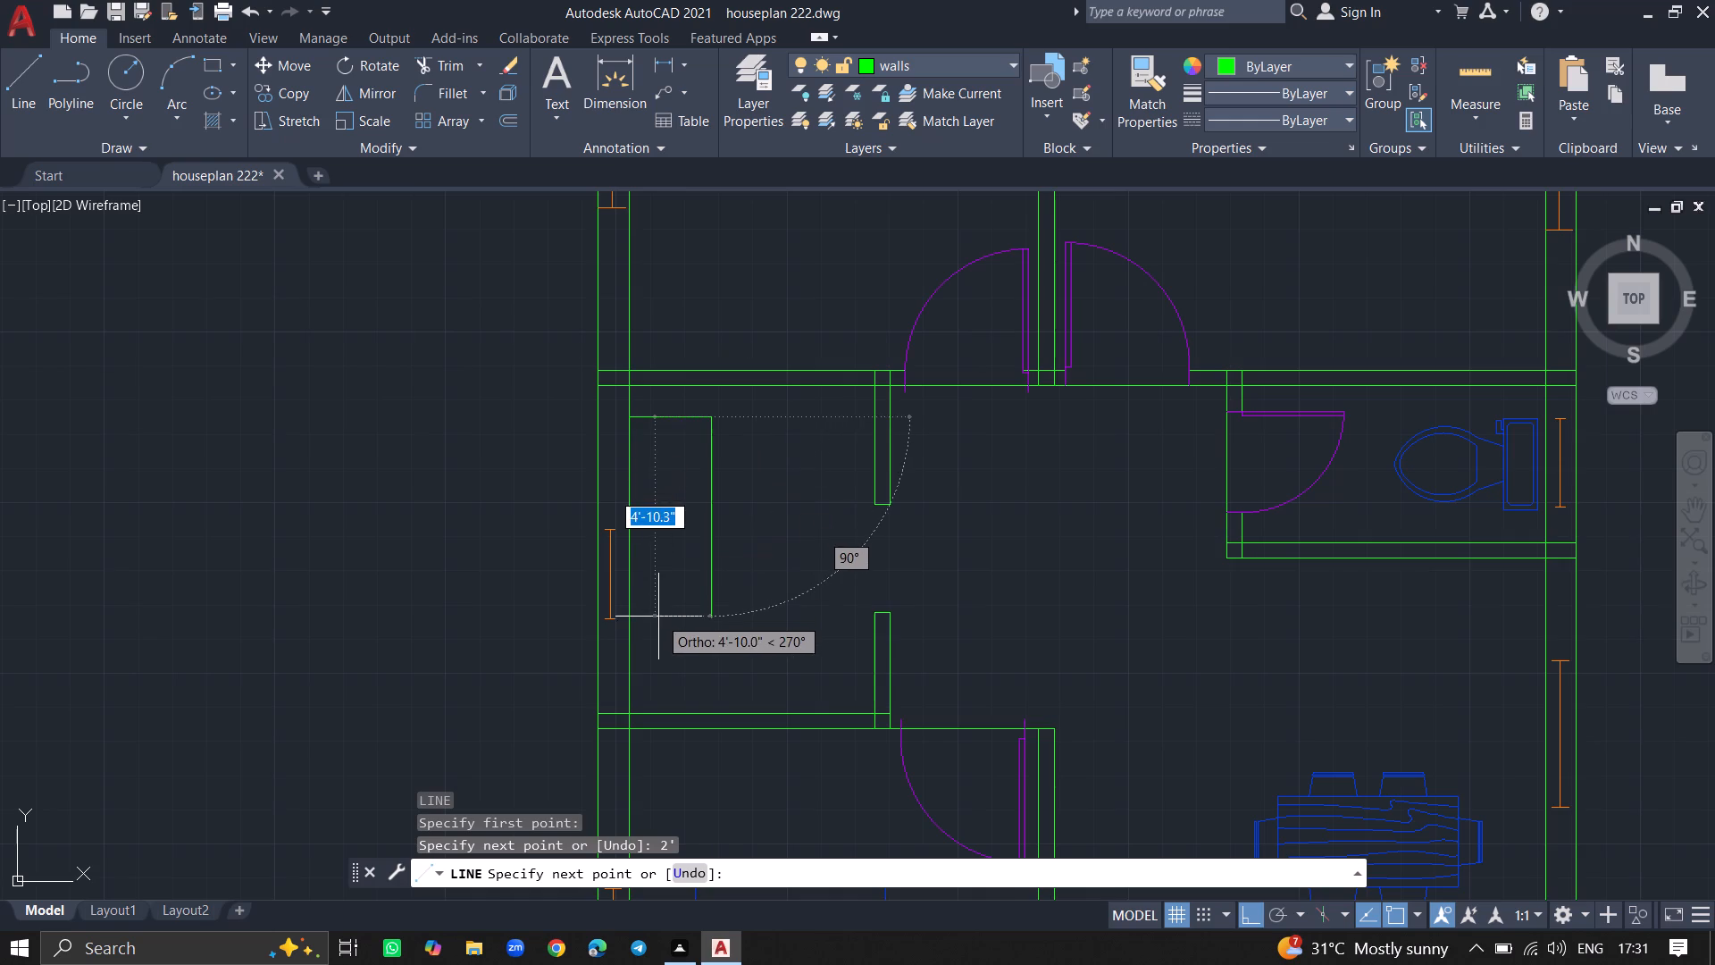
click(707, 714)
key(Return)
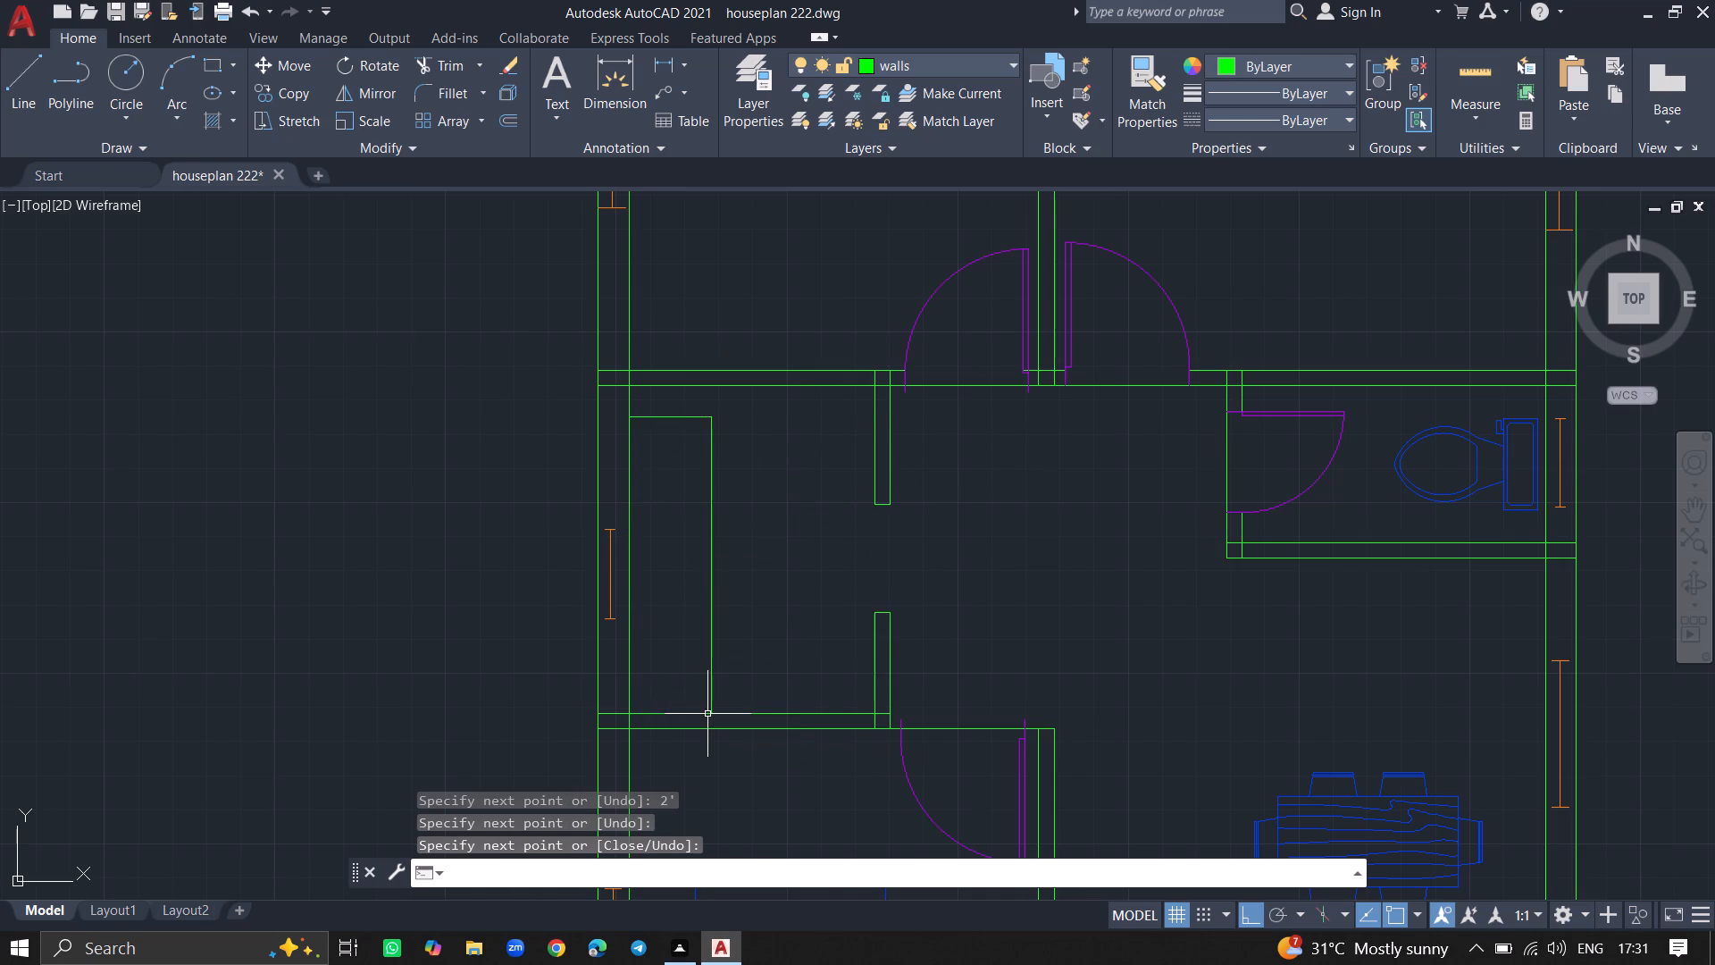
From the vertical line's foot on the south wall, draw a line 2' north, continuing east to the room's east partition.
key(l)
key(Return)
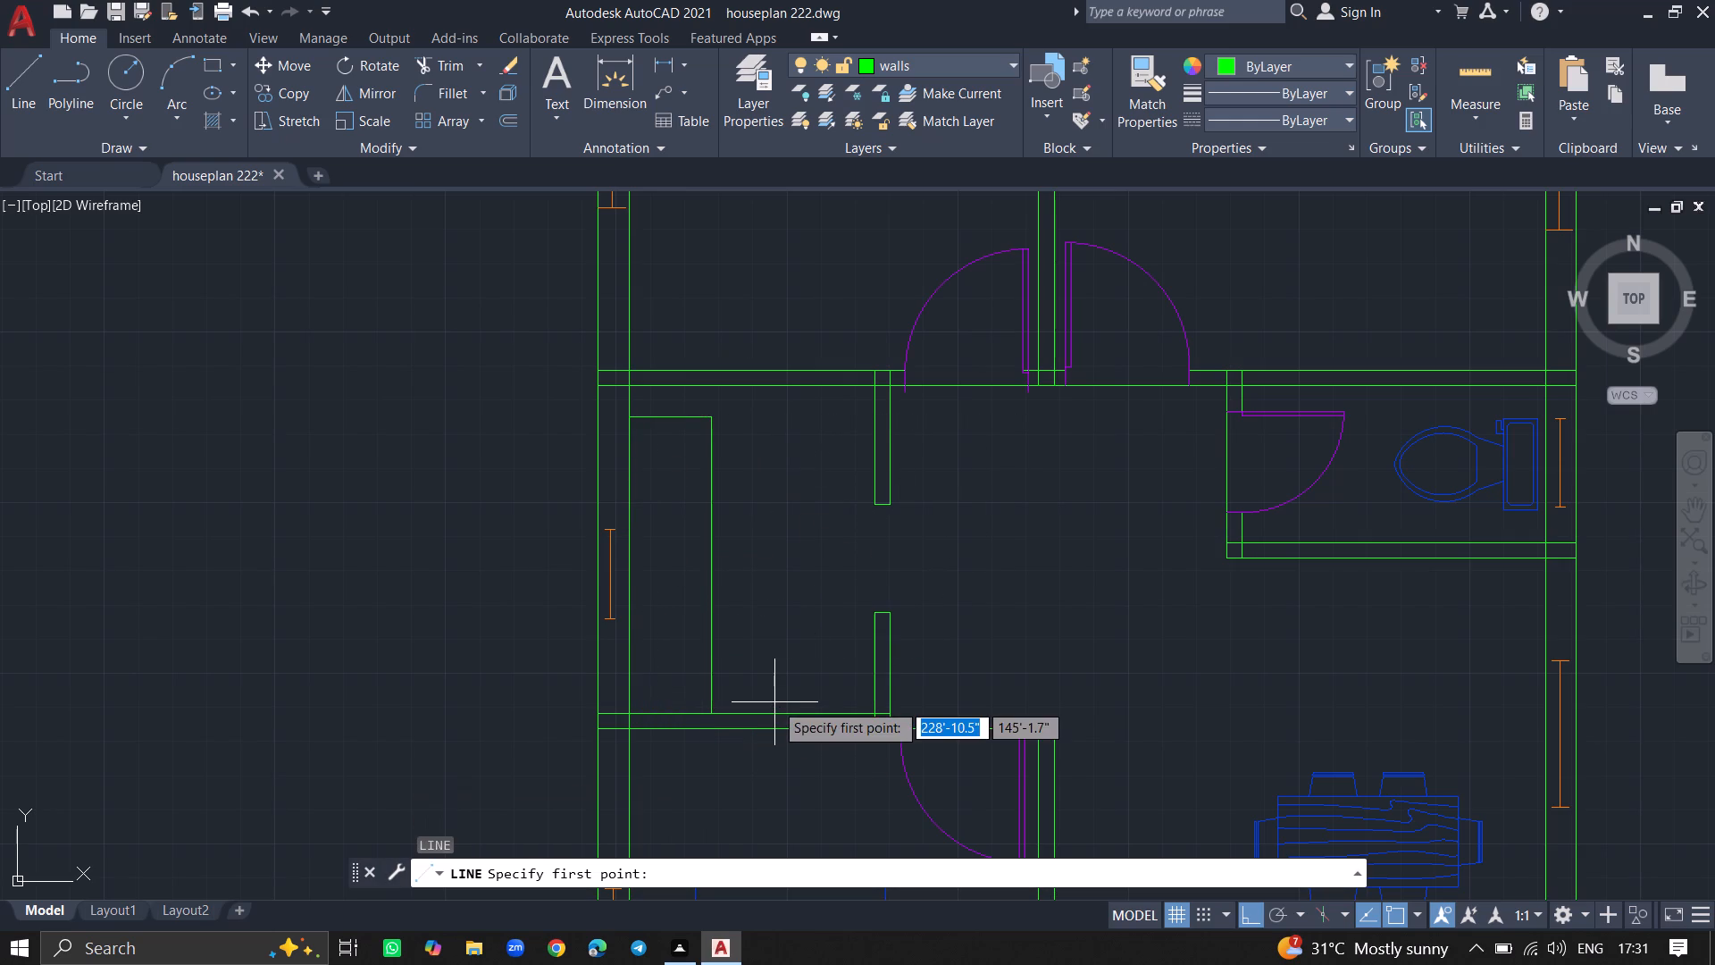
click(713, 713)
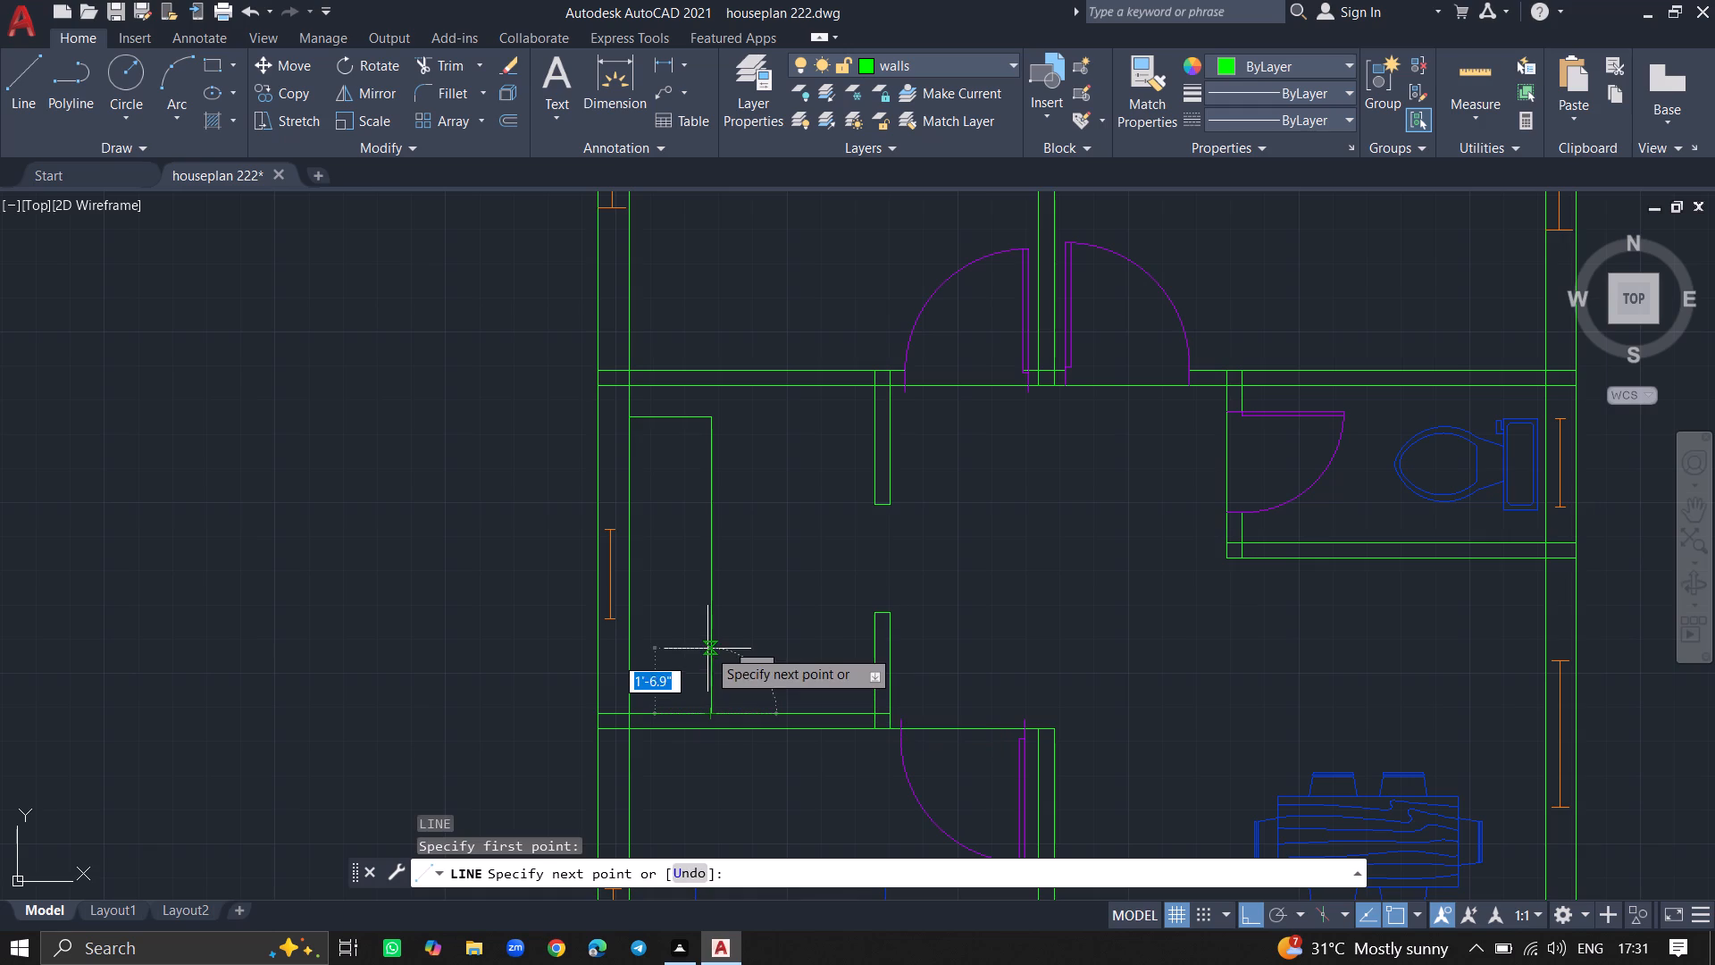
text(2')
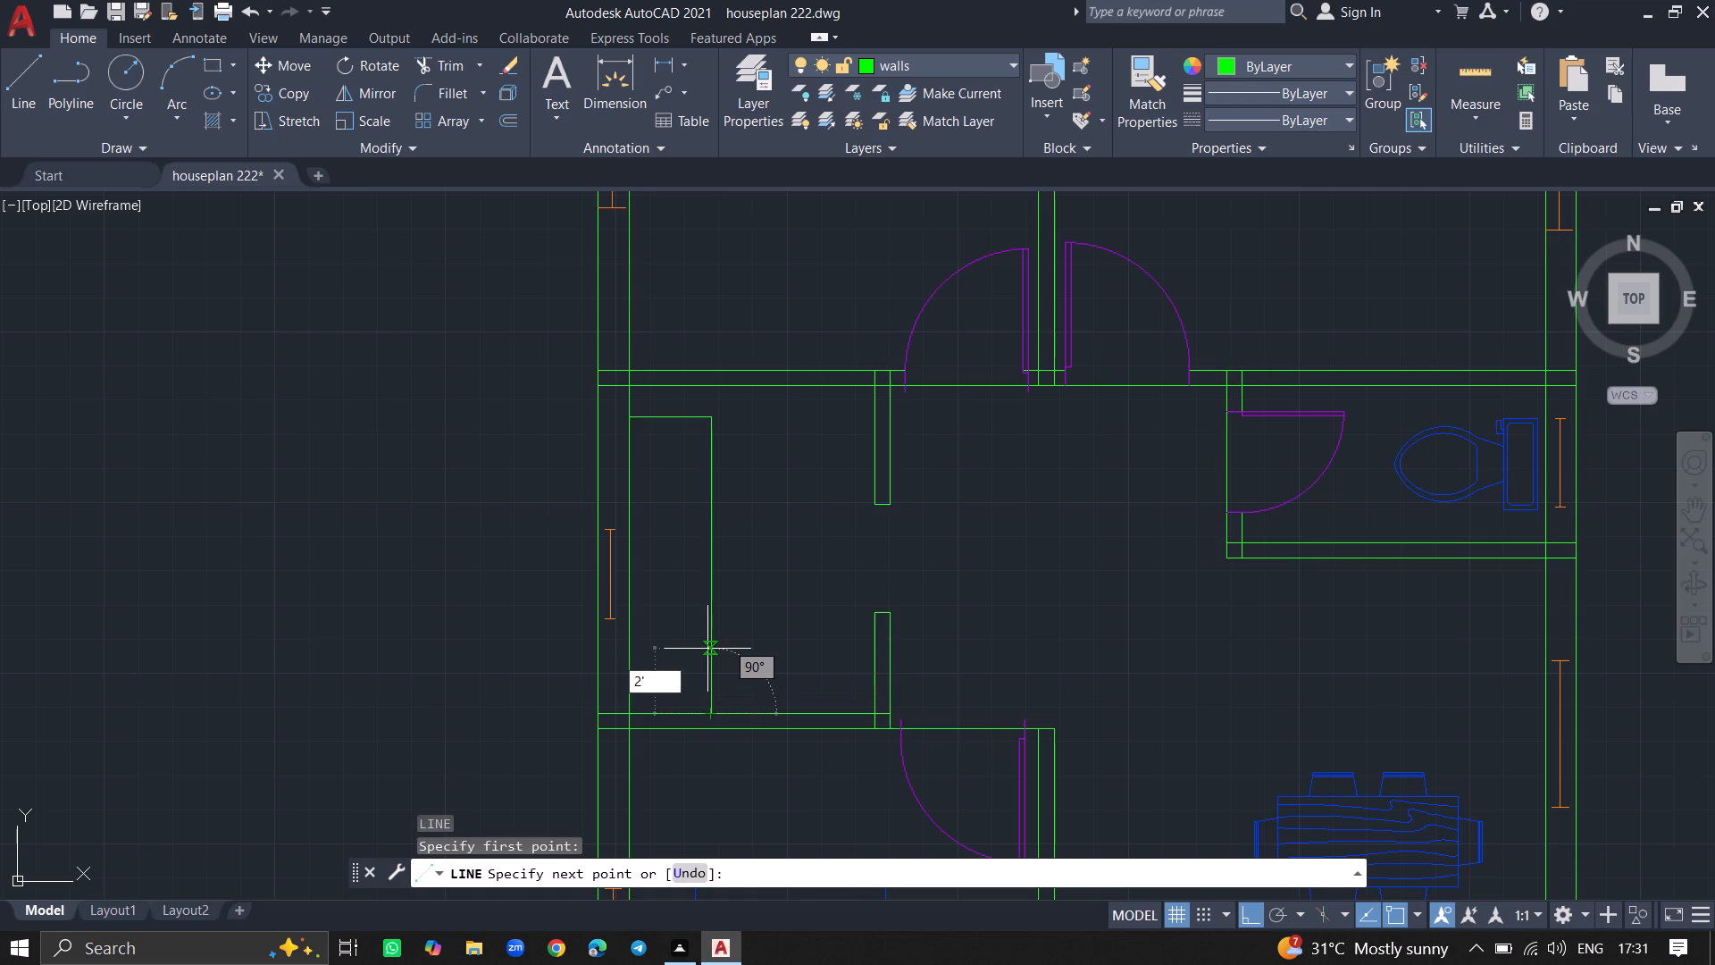
key(Return)
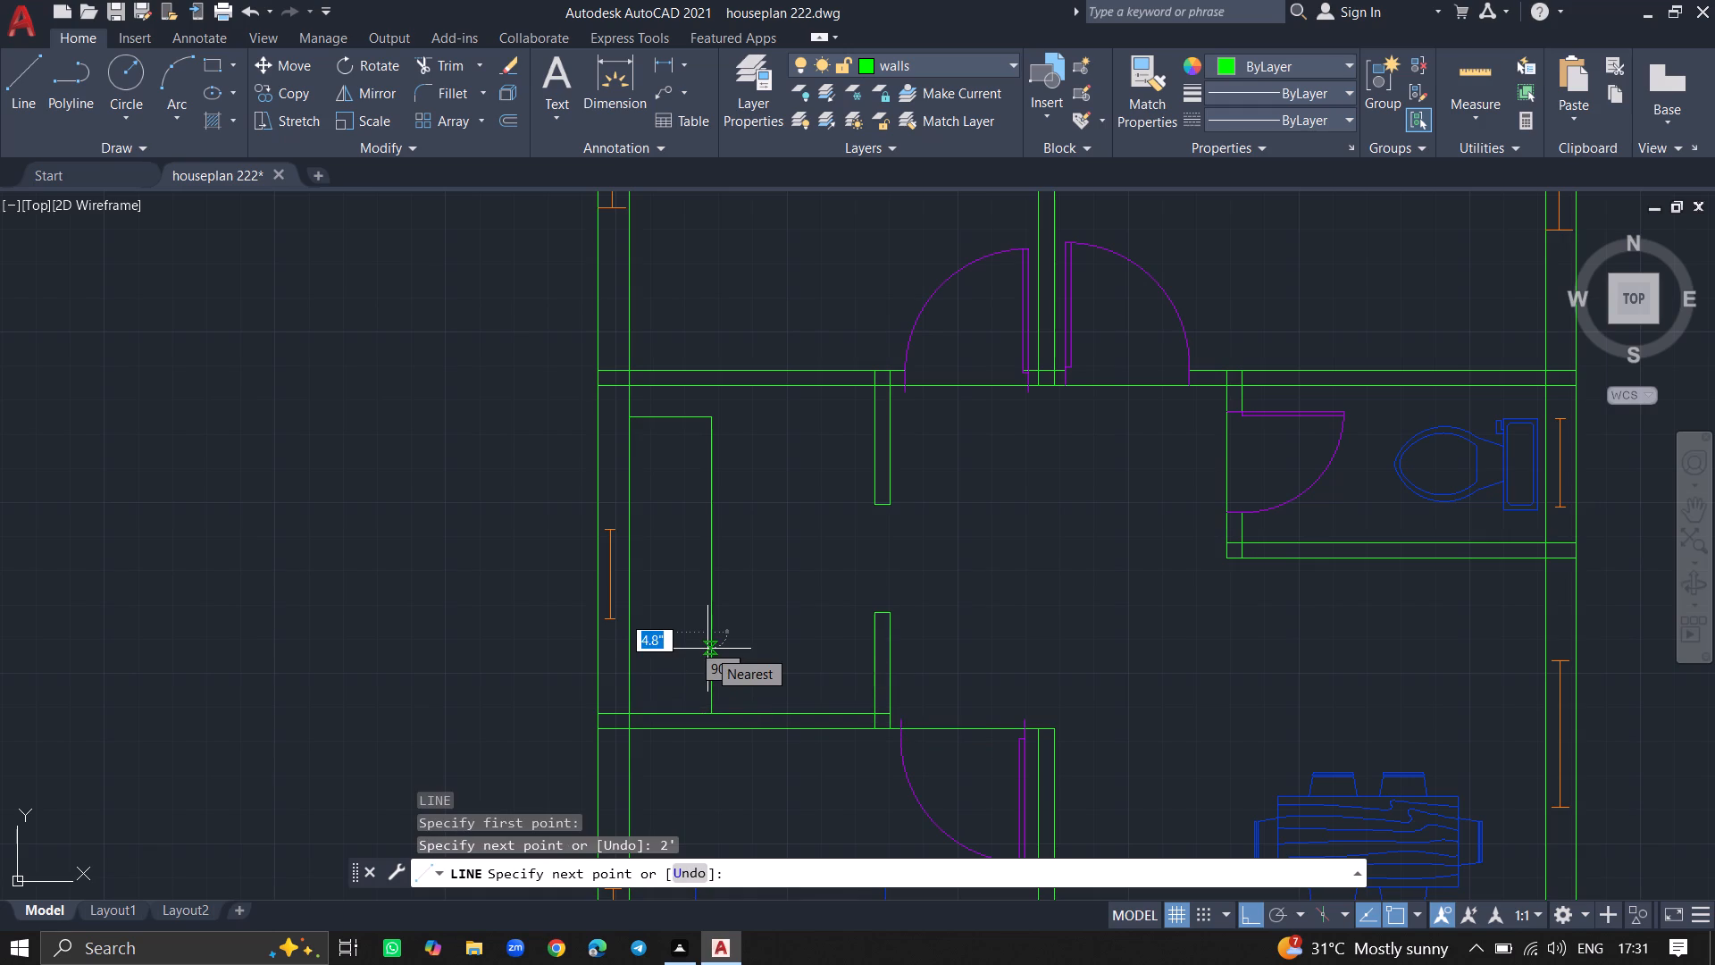
click(874, 634)
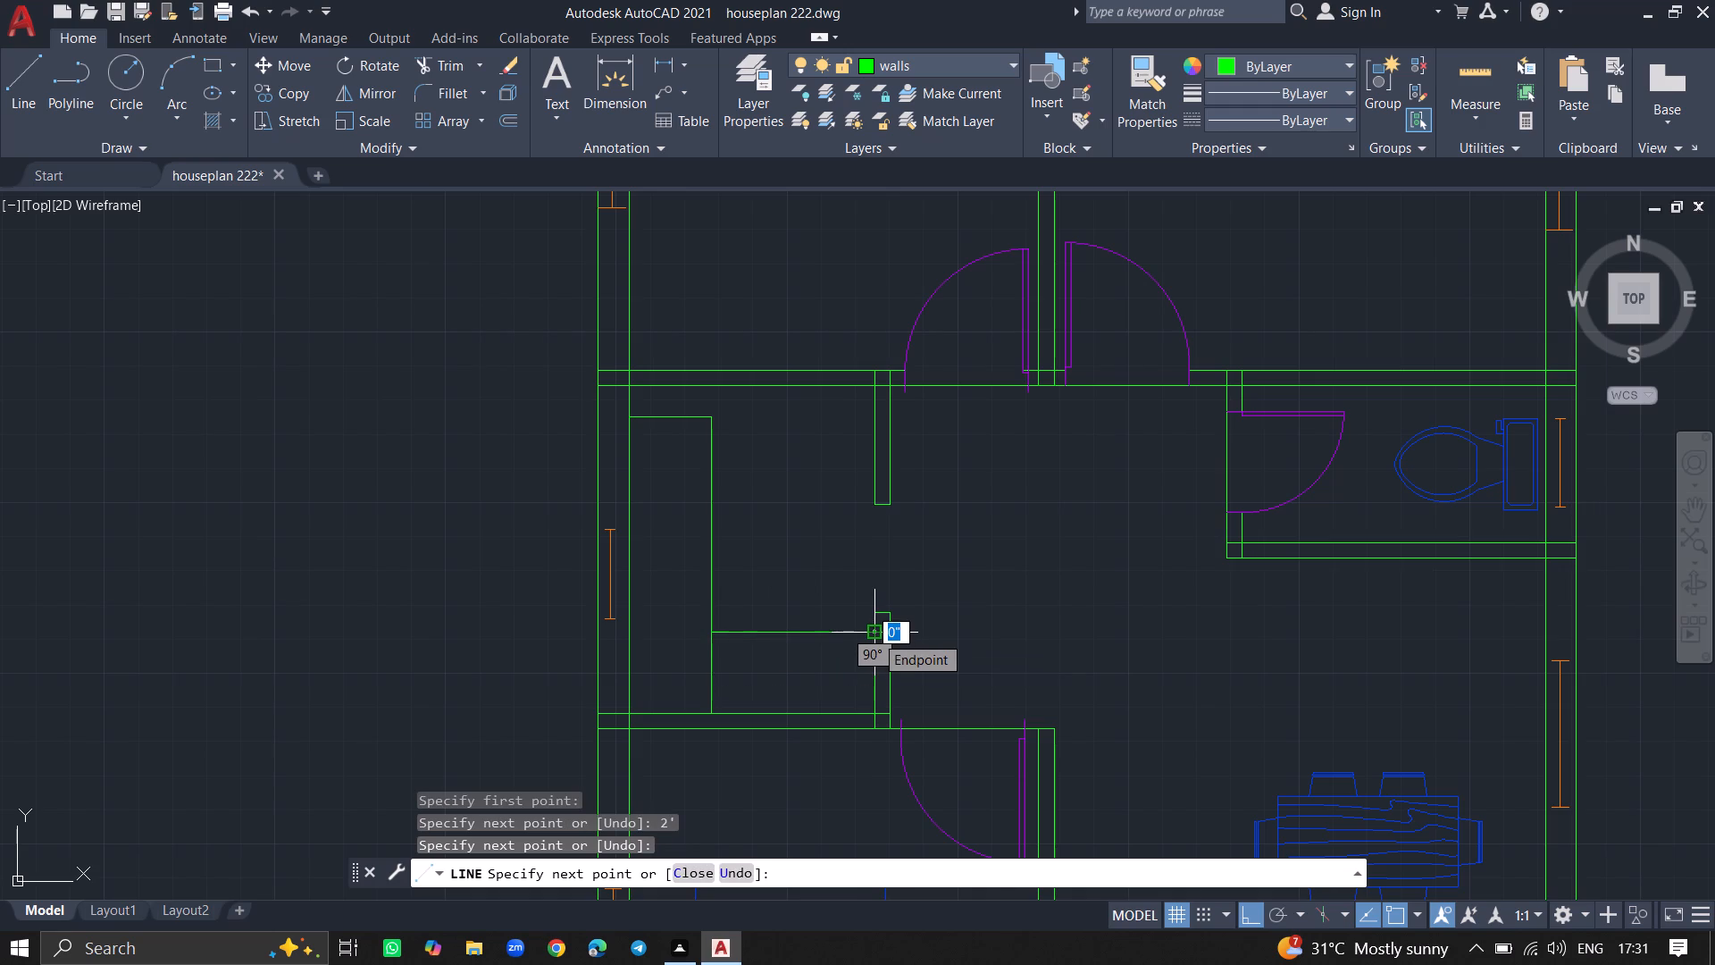
key(Return)
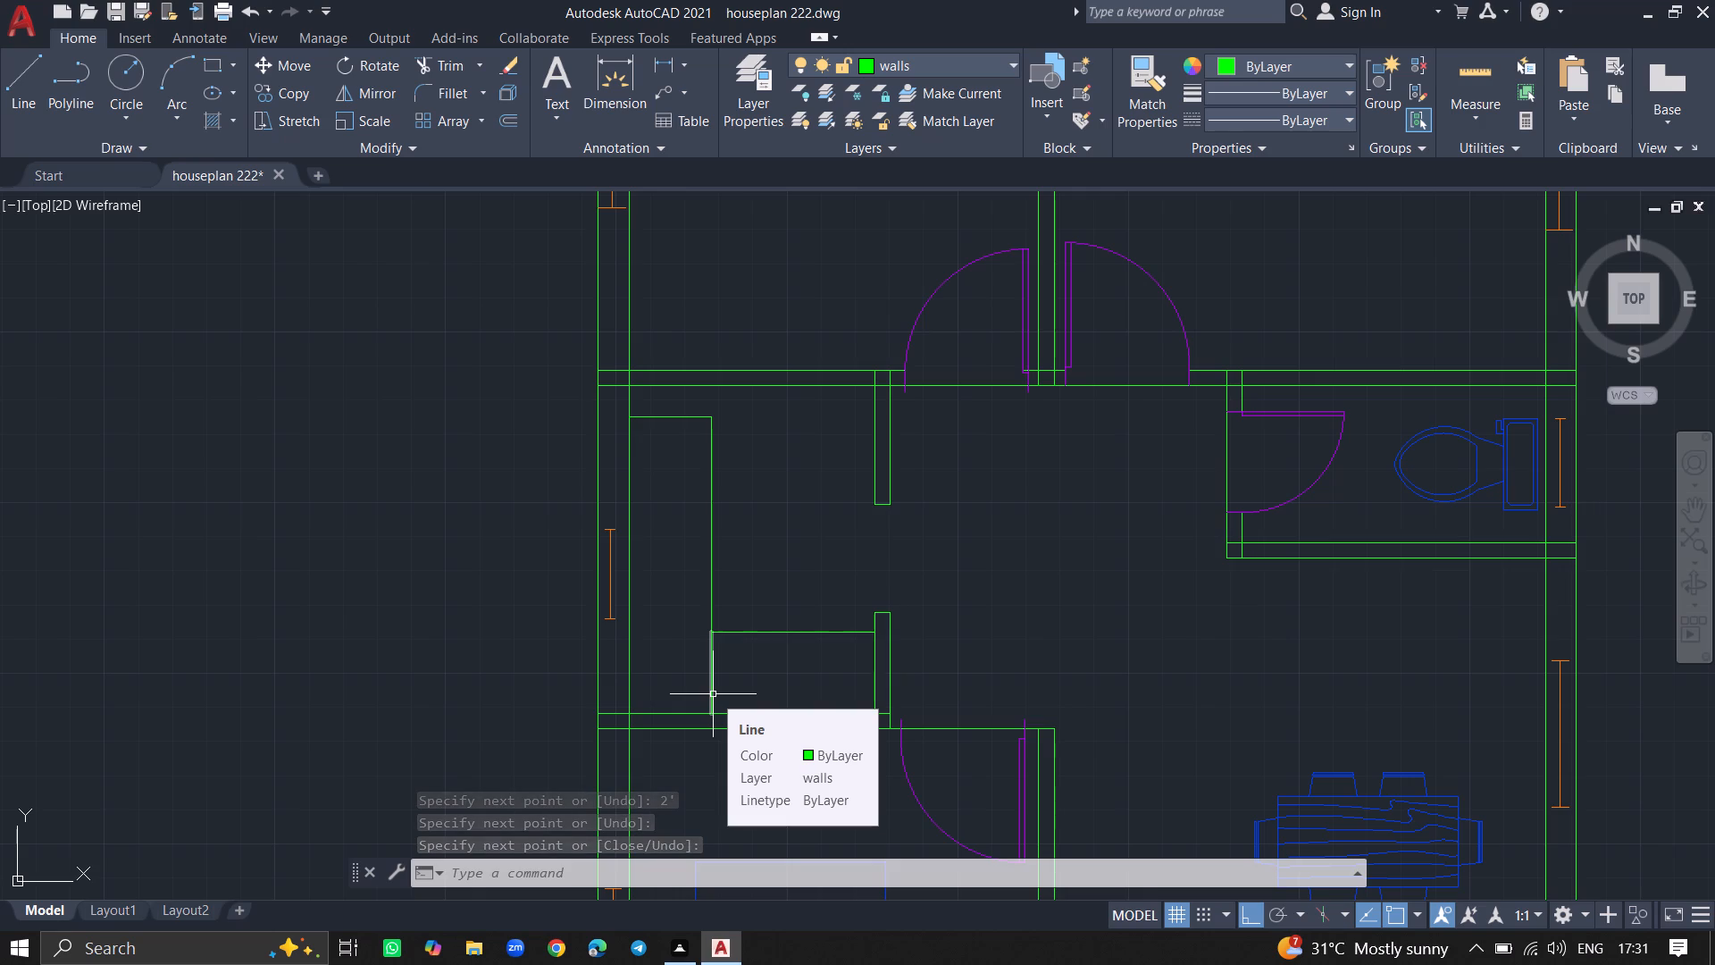
Draw a vertical line from the east end of the 2' horizontal line north to the room's north wall.
key(l)
key(Return)
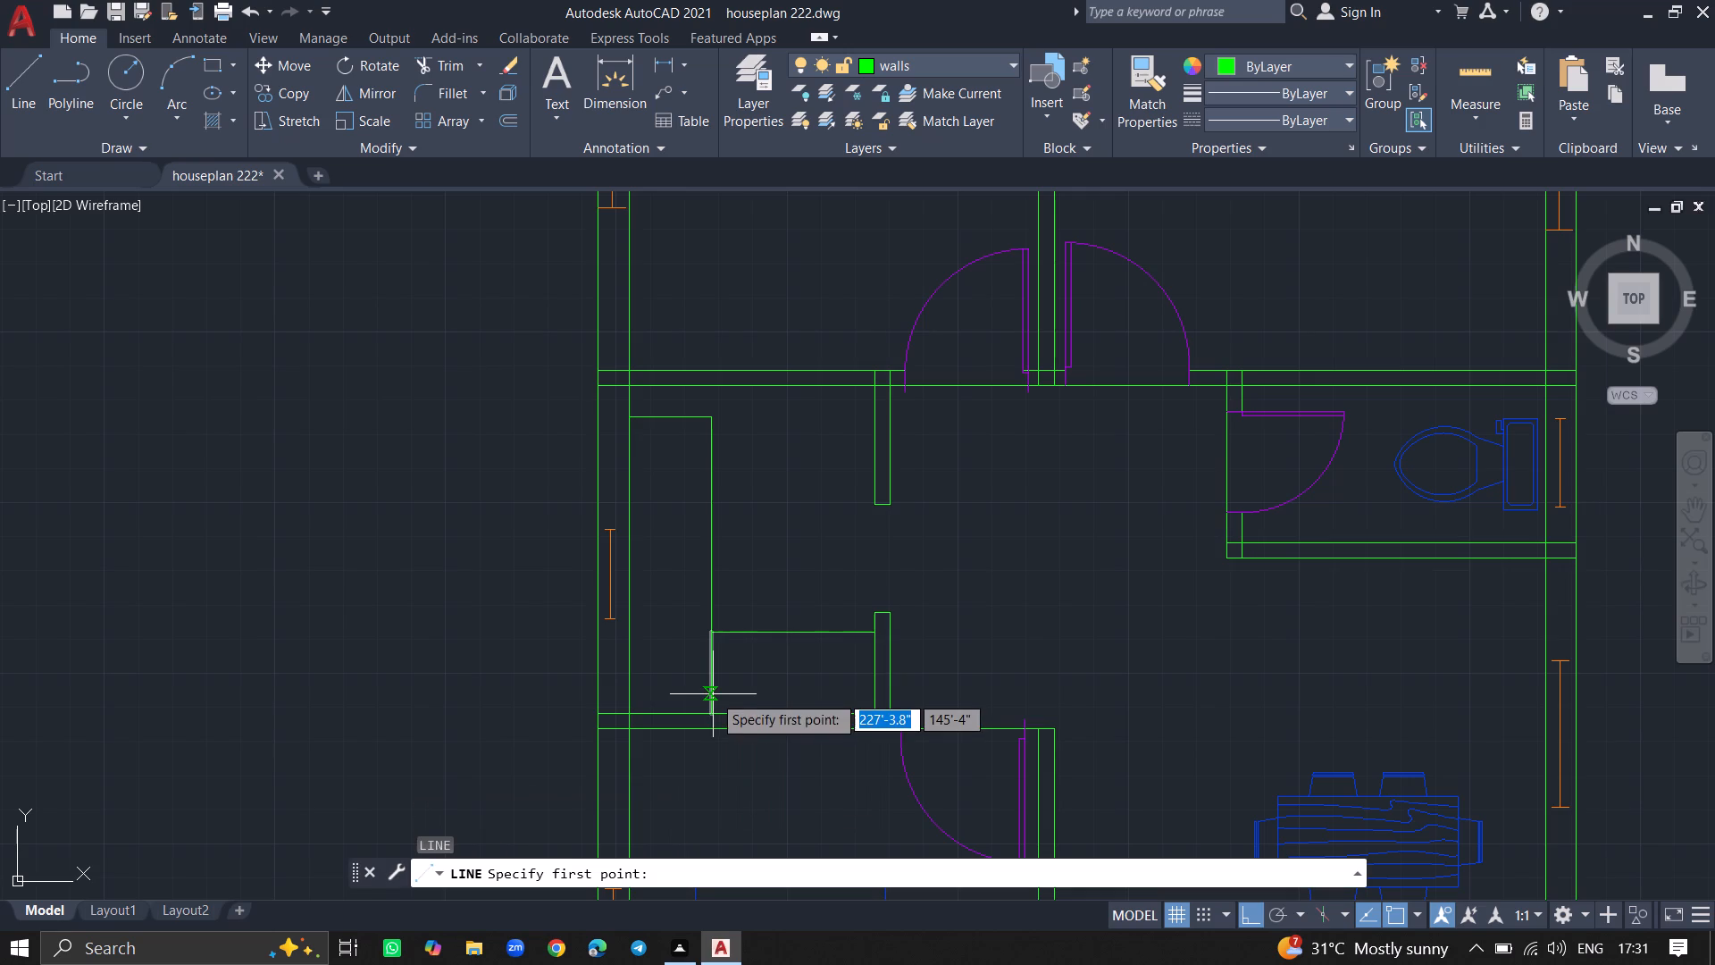
click(713, 423)
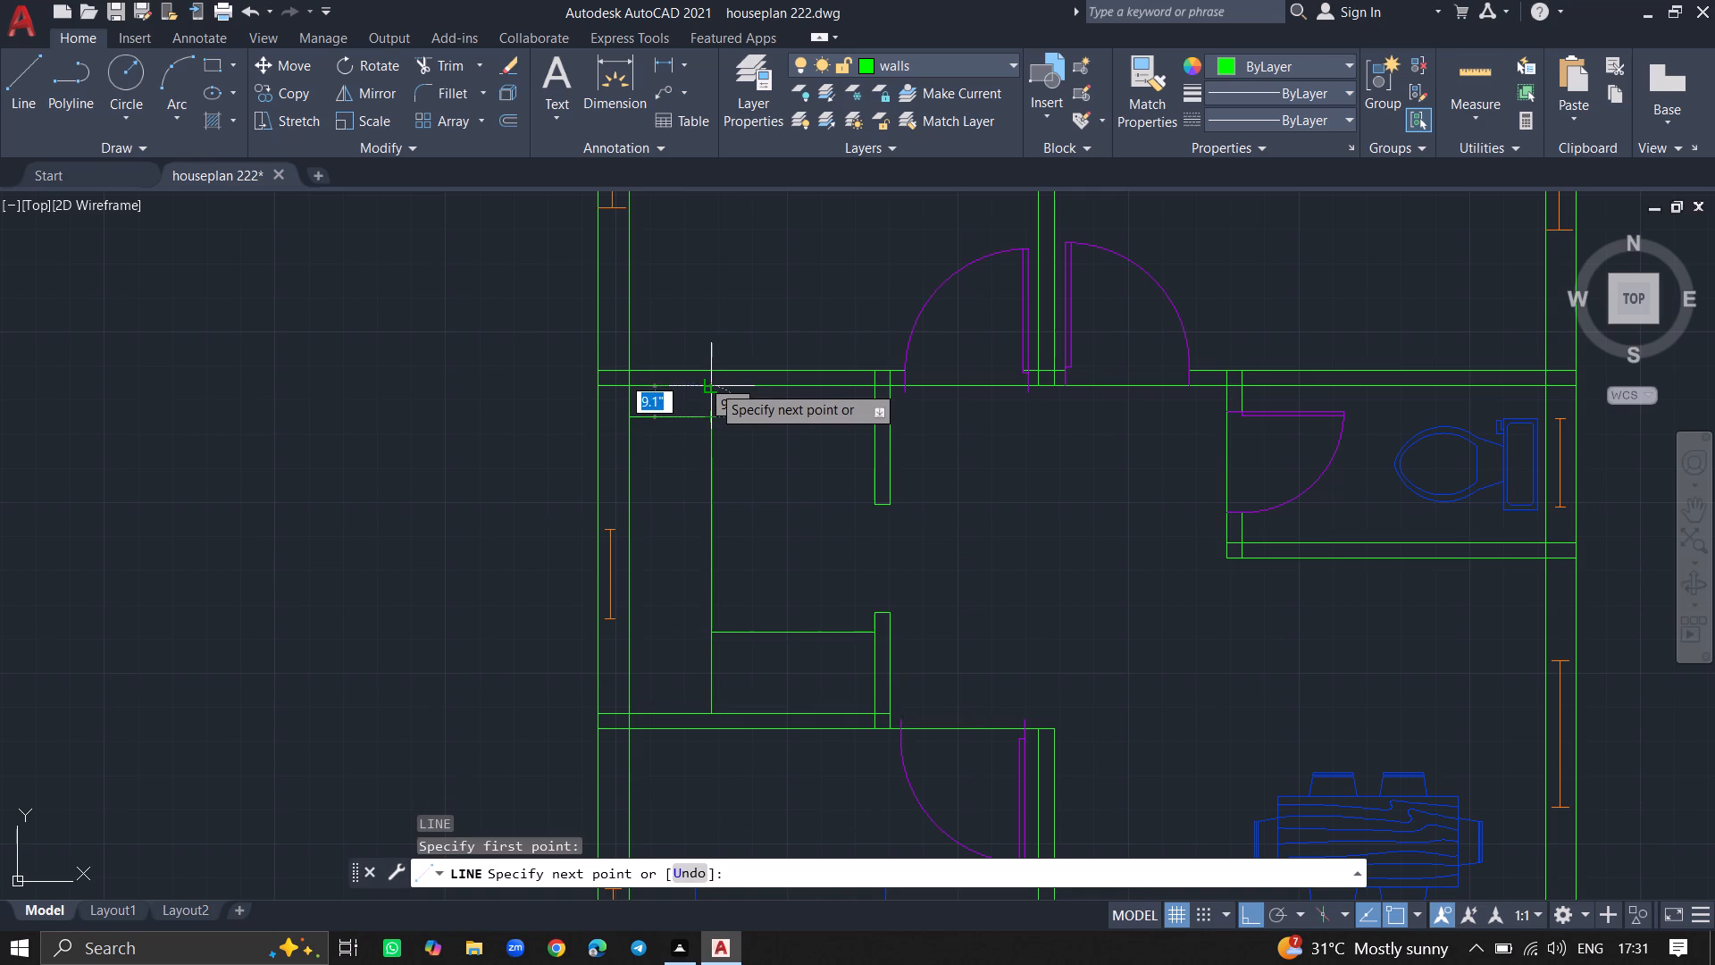
click(712, 384)
key(Return)
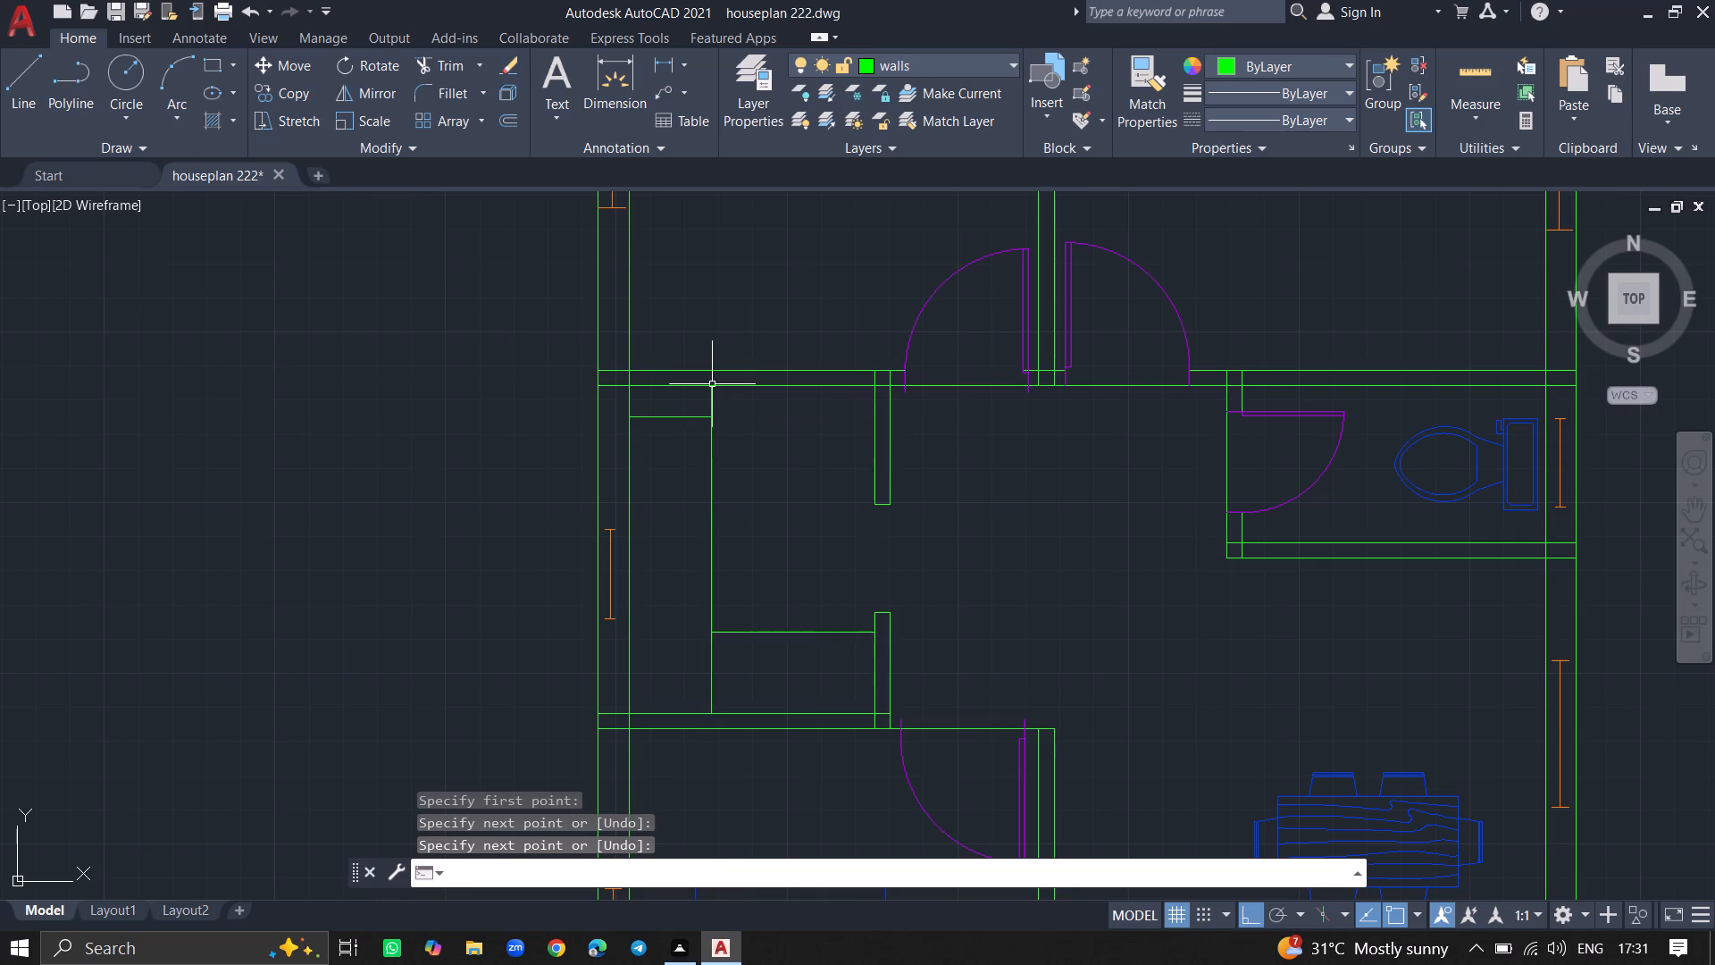
Trim away the short horizontal line near the north wall and the overlapping vertical lines between the L-shaped outline's corner and the south wall.
text(trim)
key(Return)
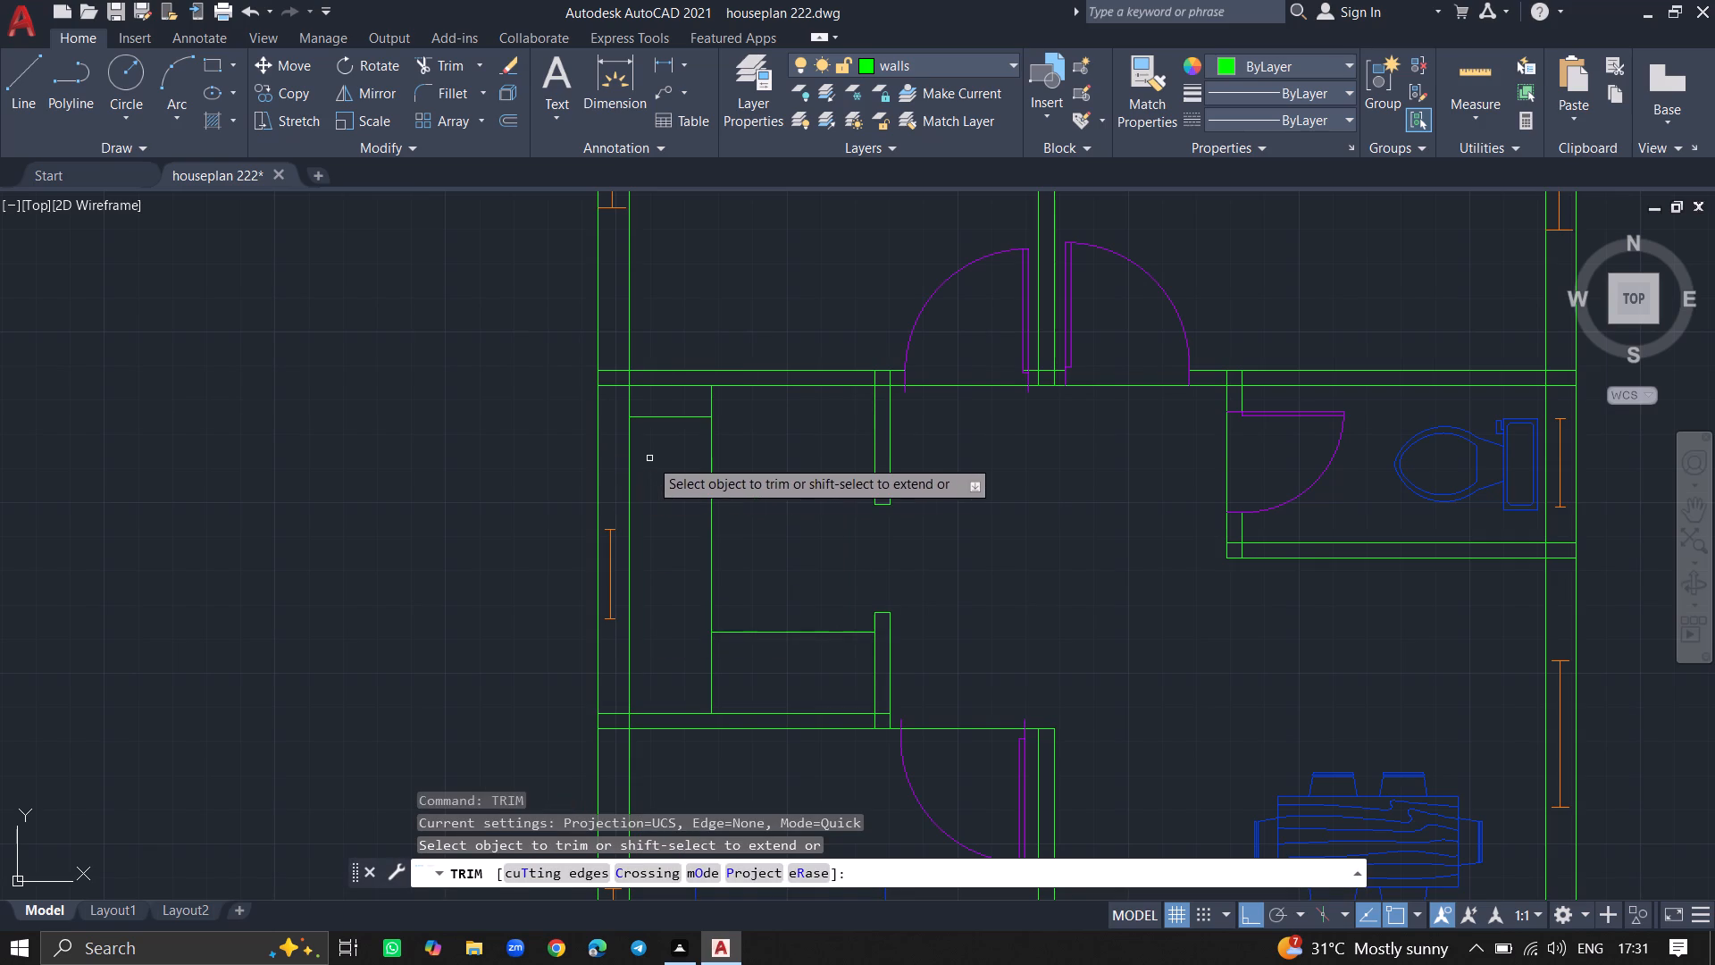
click(658, 418)
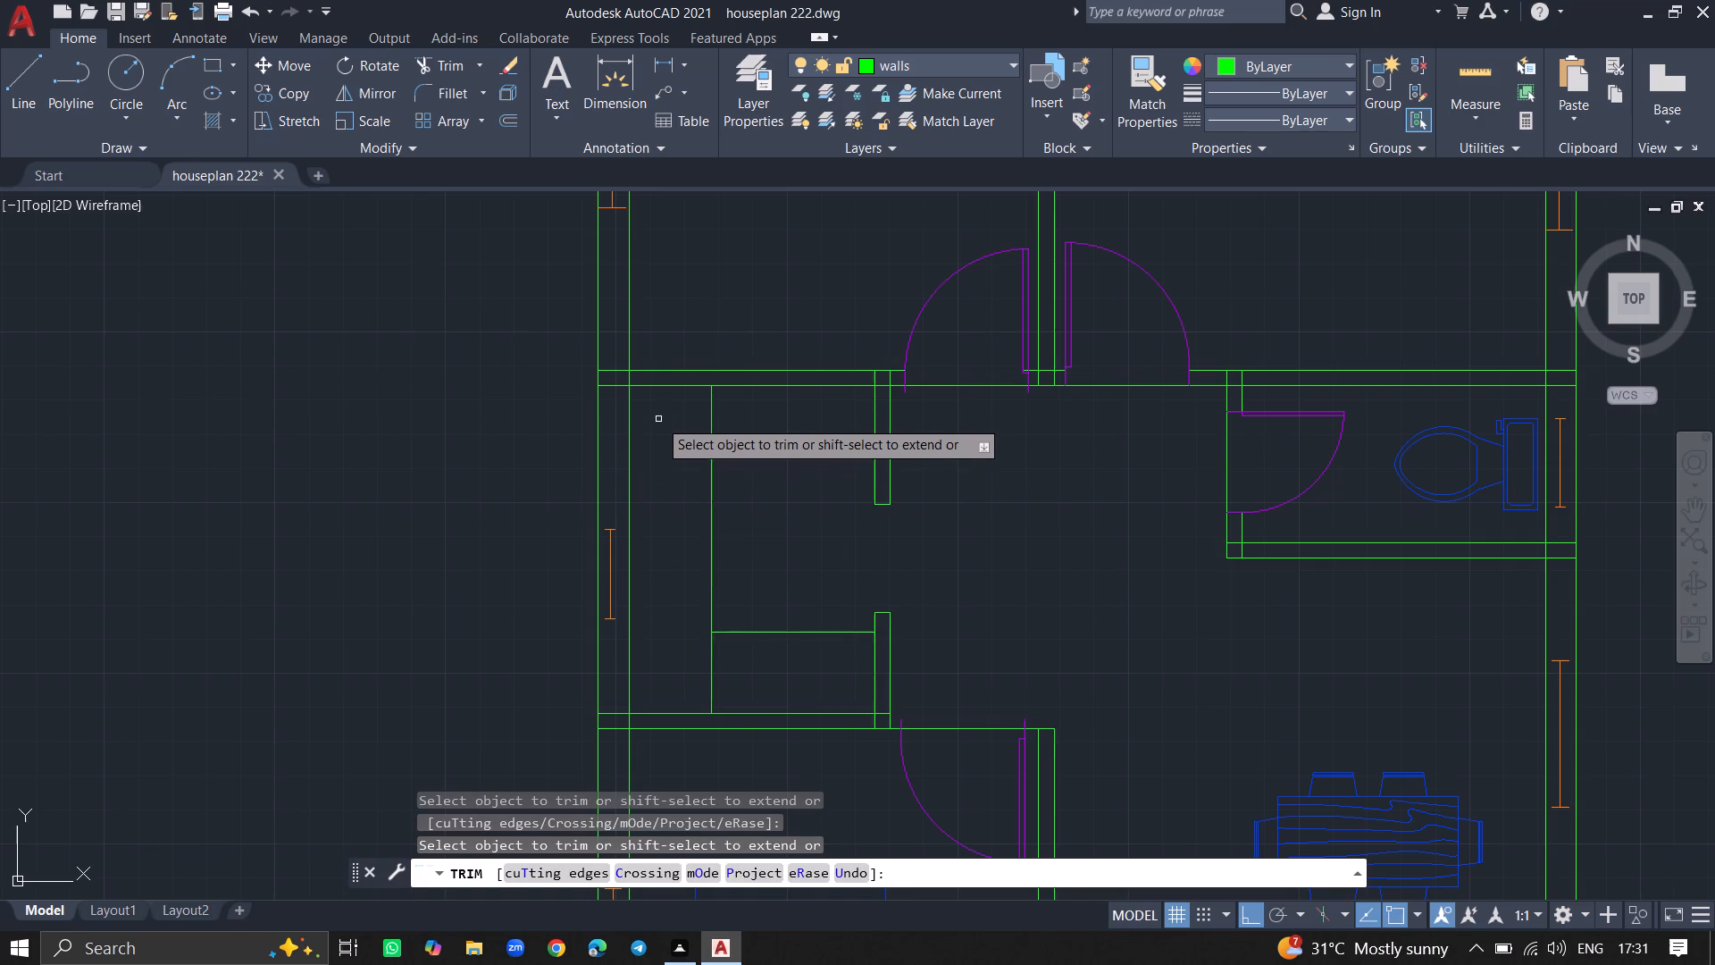
click(711, 668)
click(711, 667)
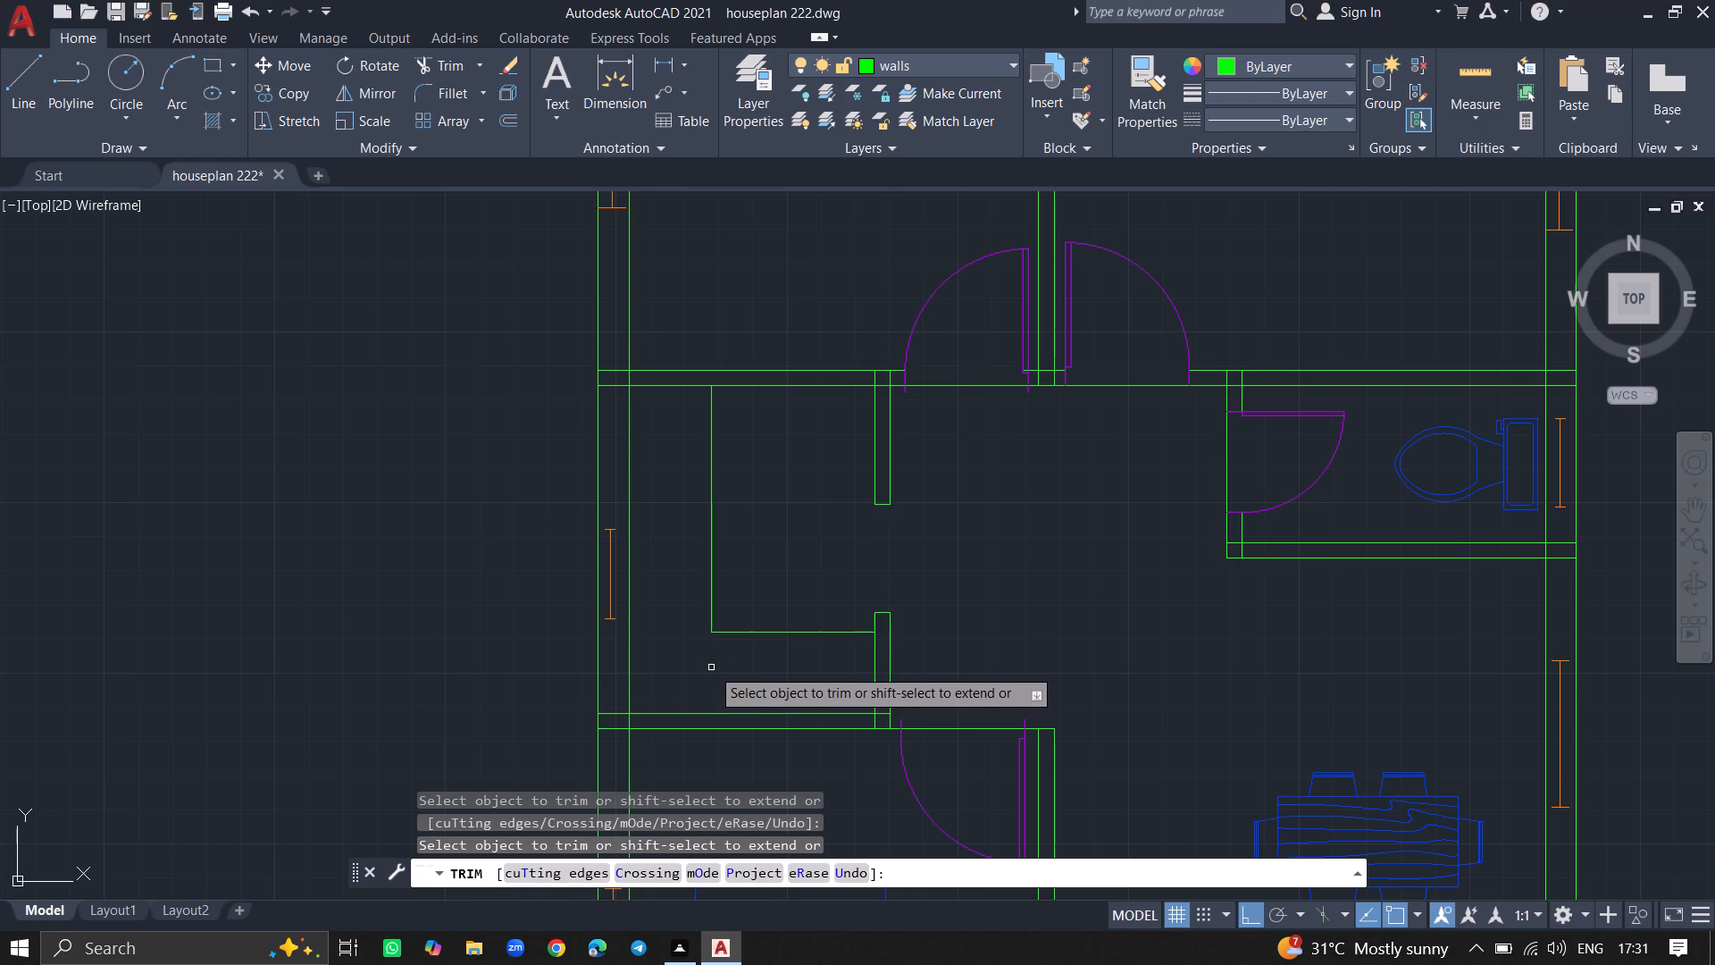
click(724, 671)
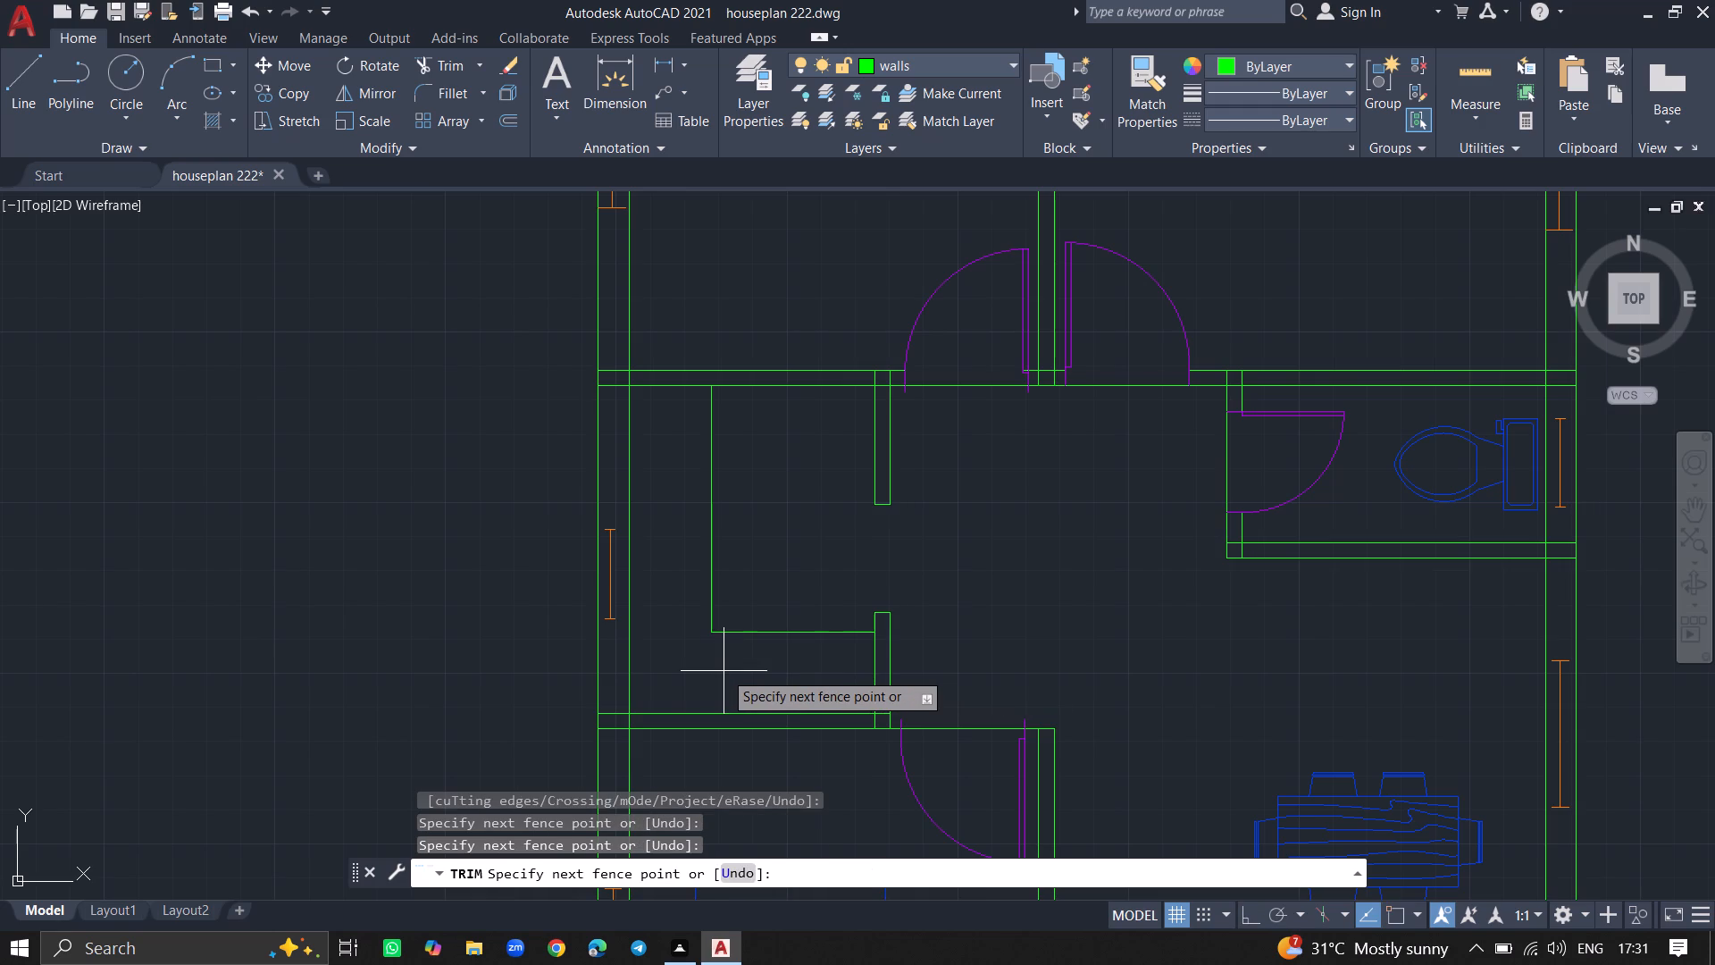
key(Escape)
Save the drawing.
key(ctrl+s)
key(ctrl+s)
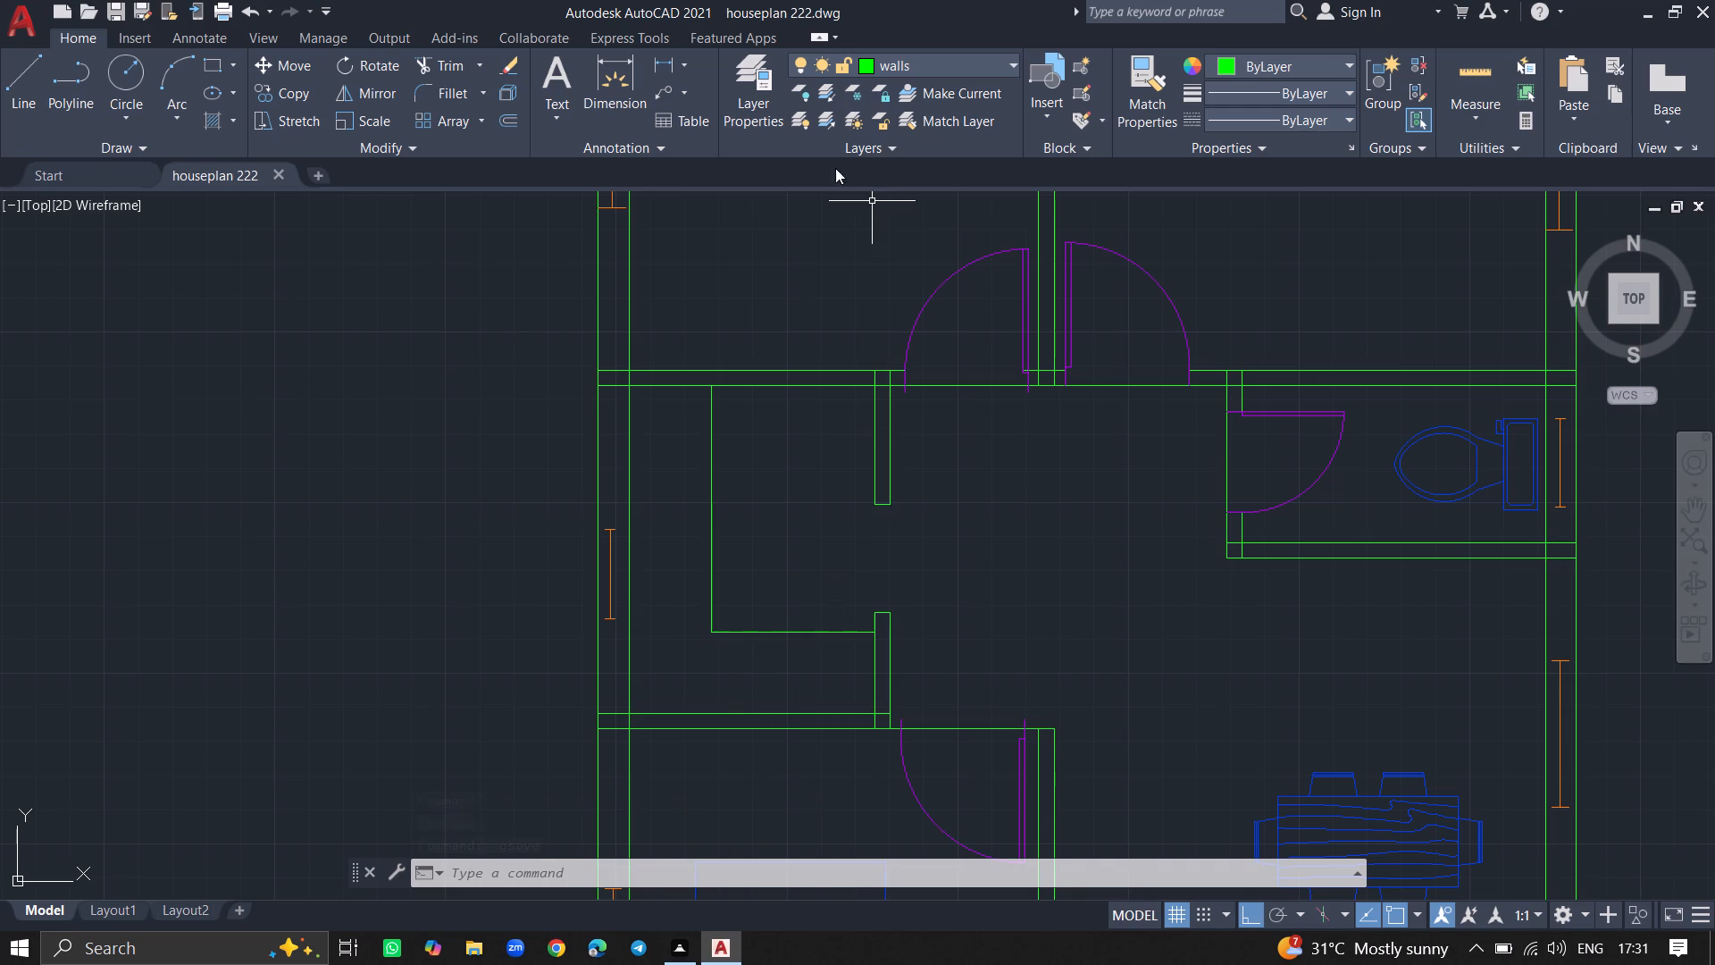
Make the furniture layer current in the Layer Properties Manager.
double_click(769, 116)
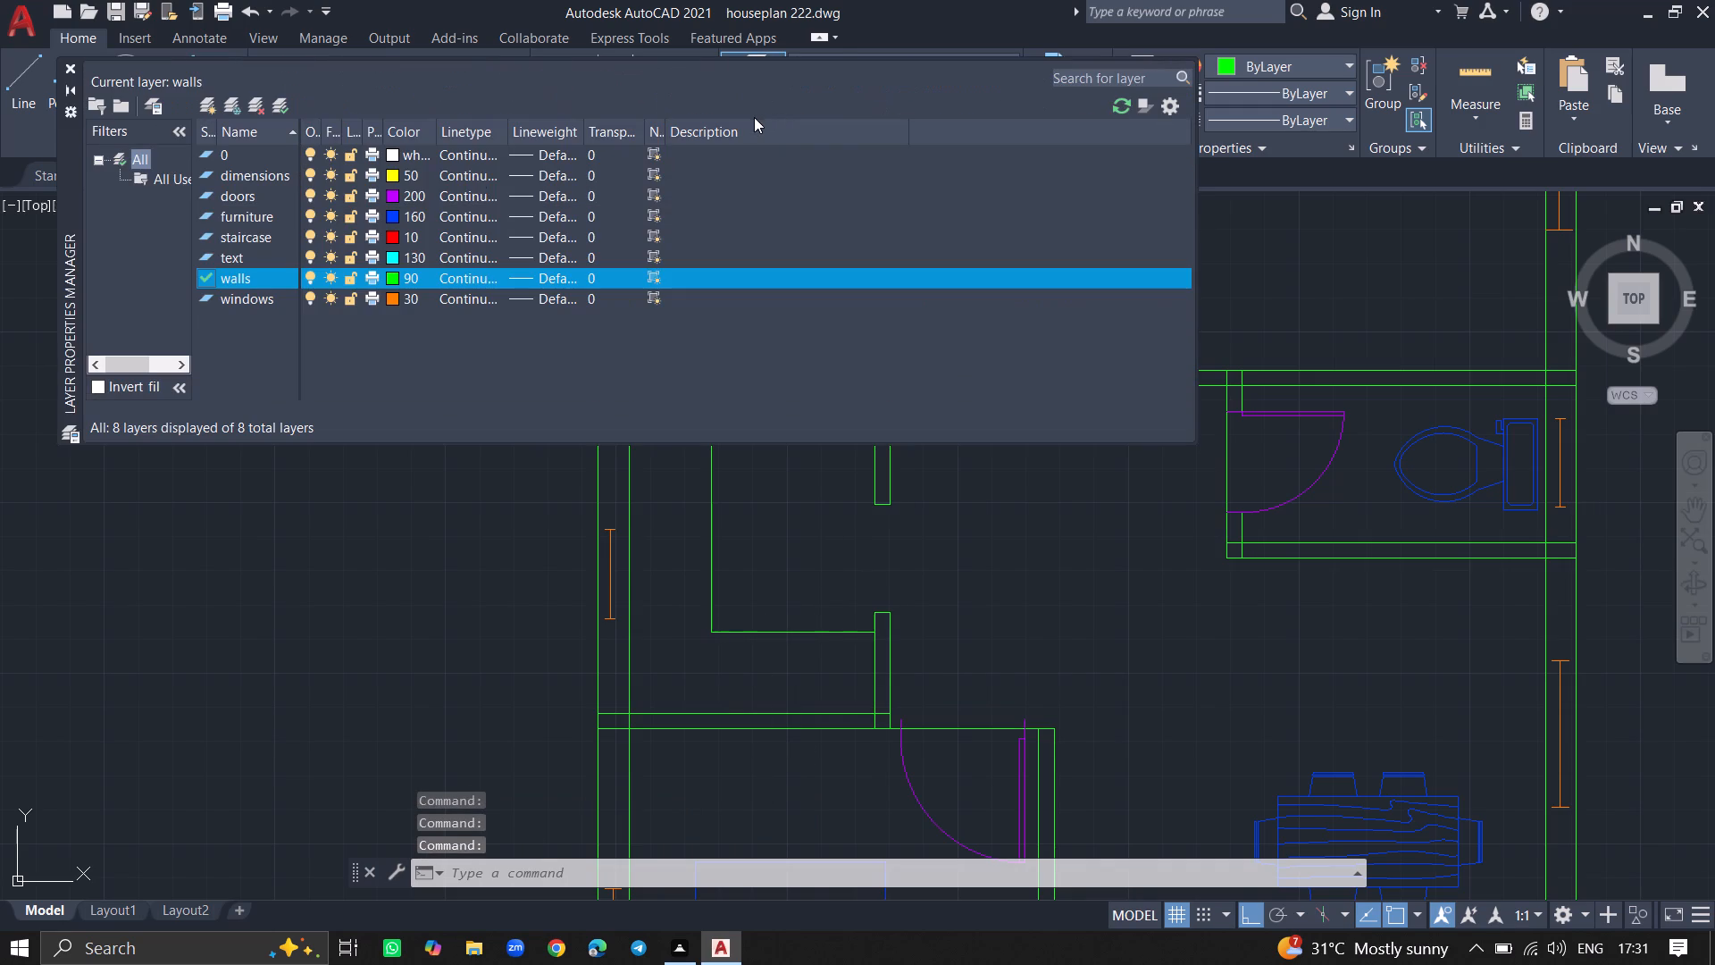
double_click(273, 211)
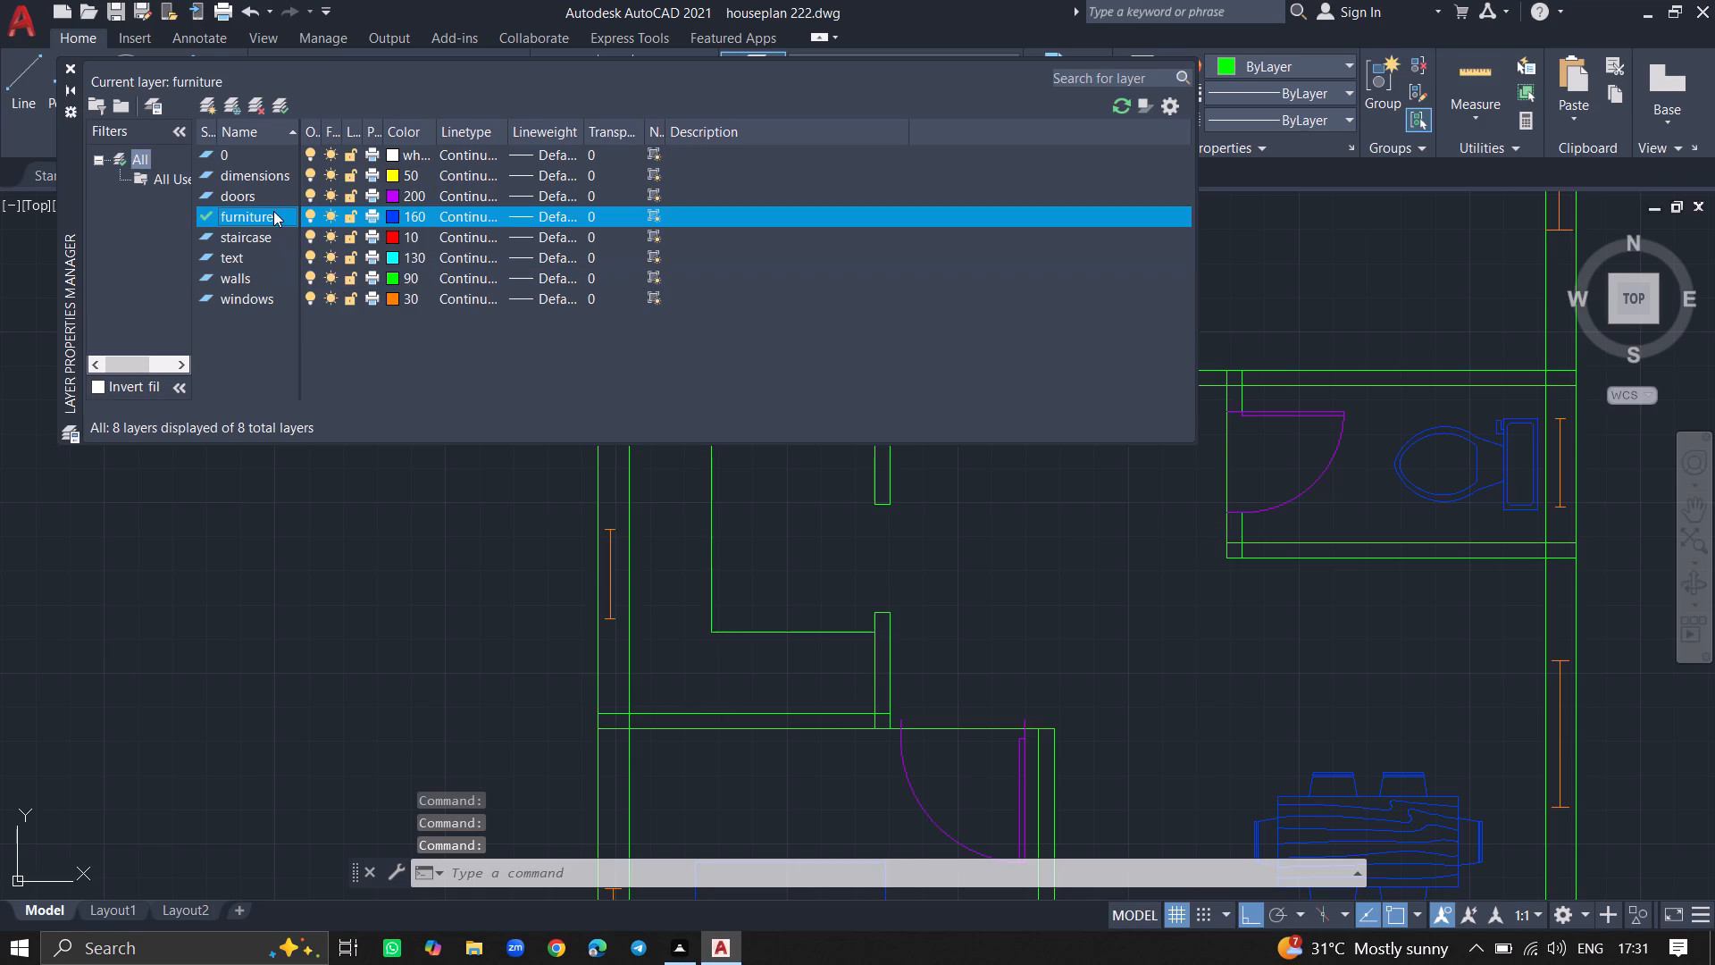
click(73, 60)
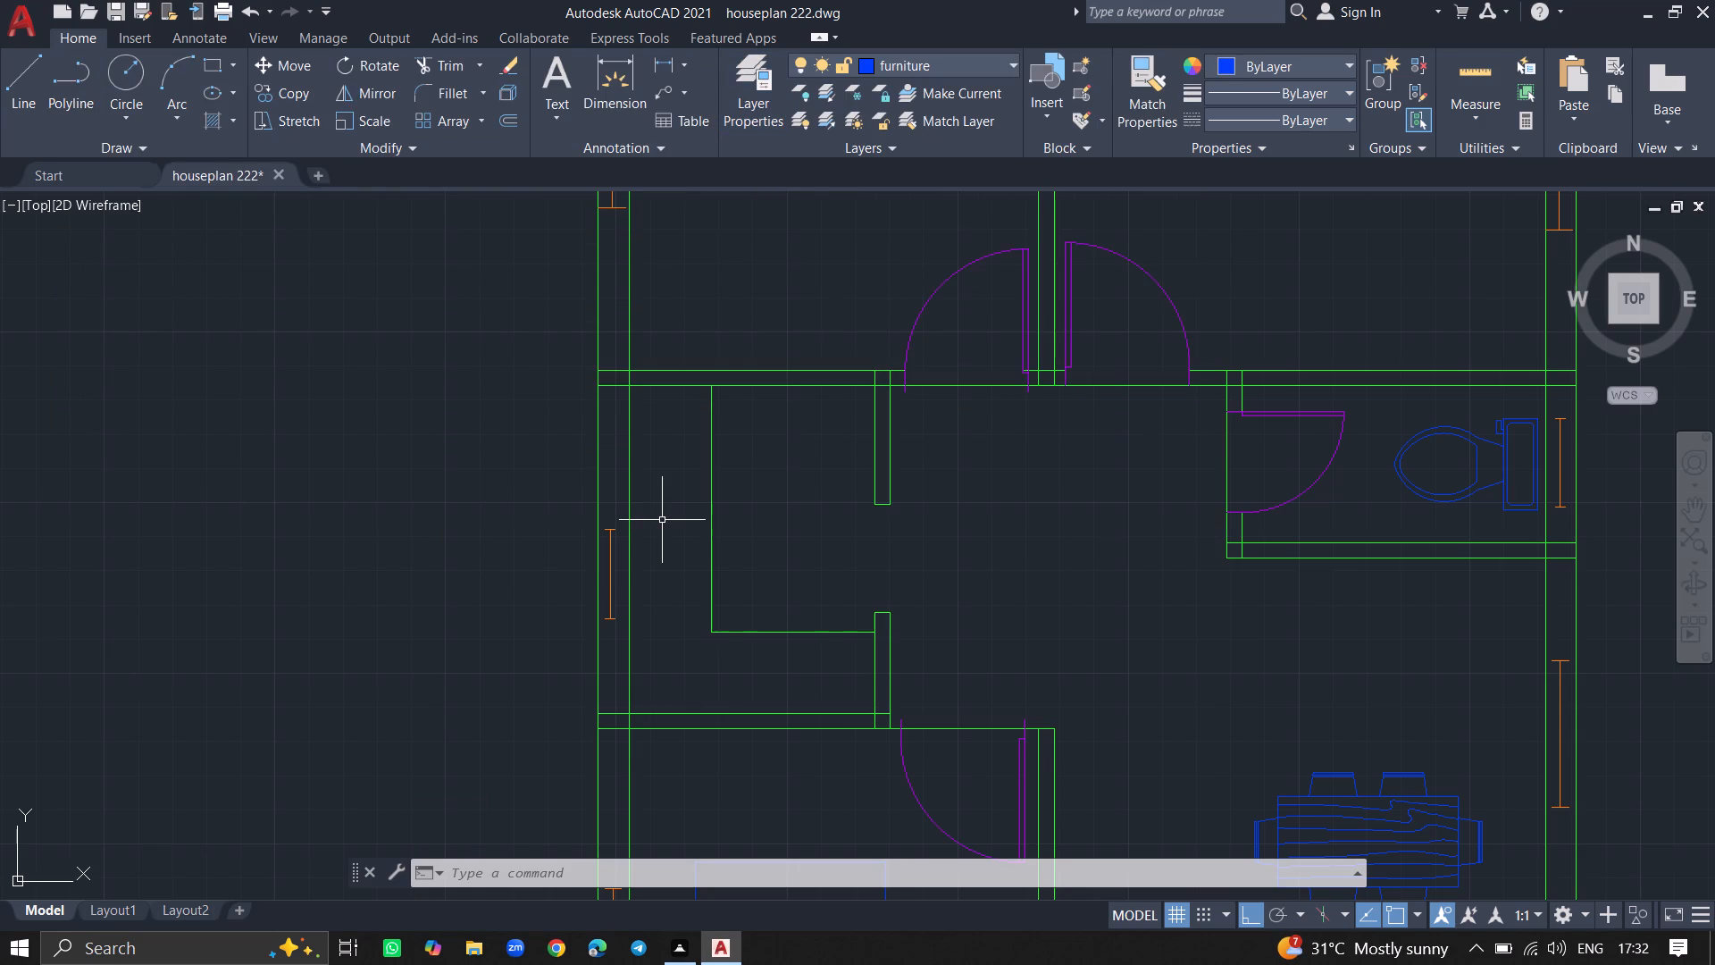
Draw a rectangle about 1'-2.6" wide and 1'-10.1" tall between the room's west wall and the vertical counter line.
text(re)
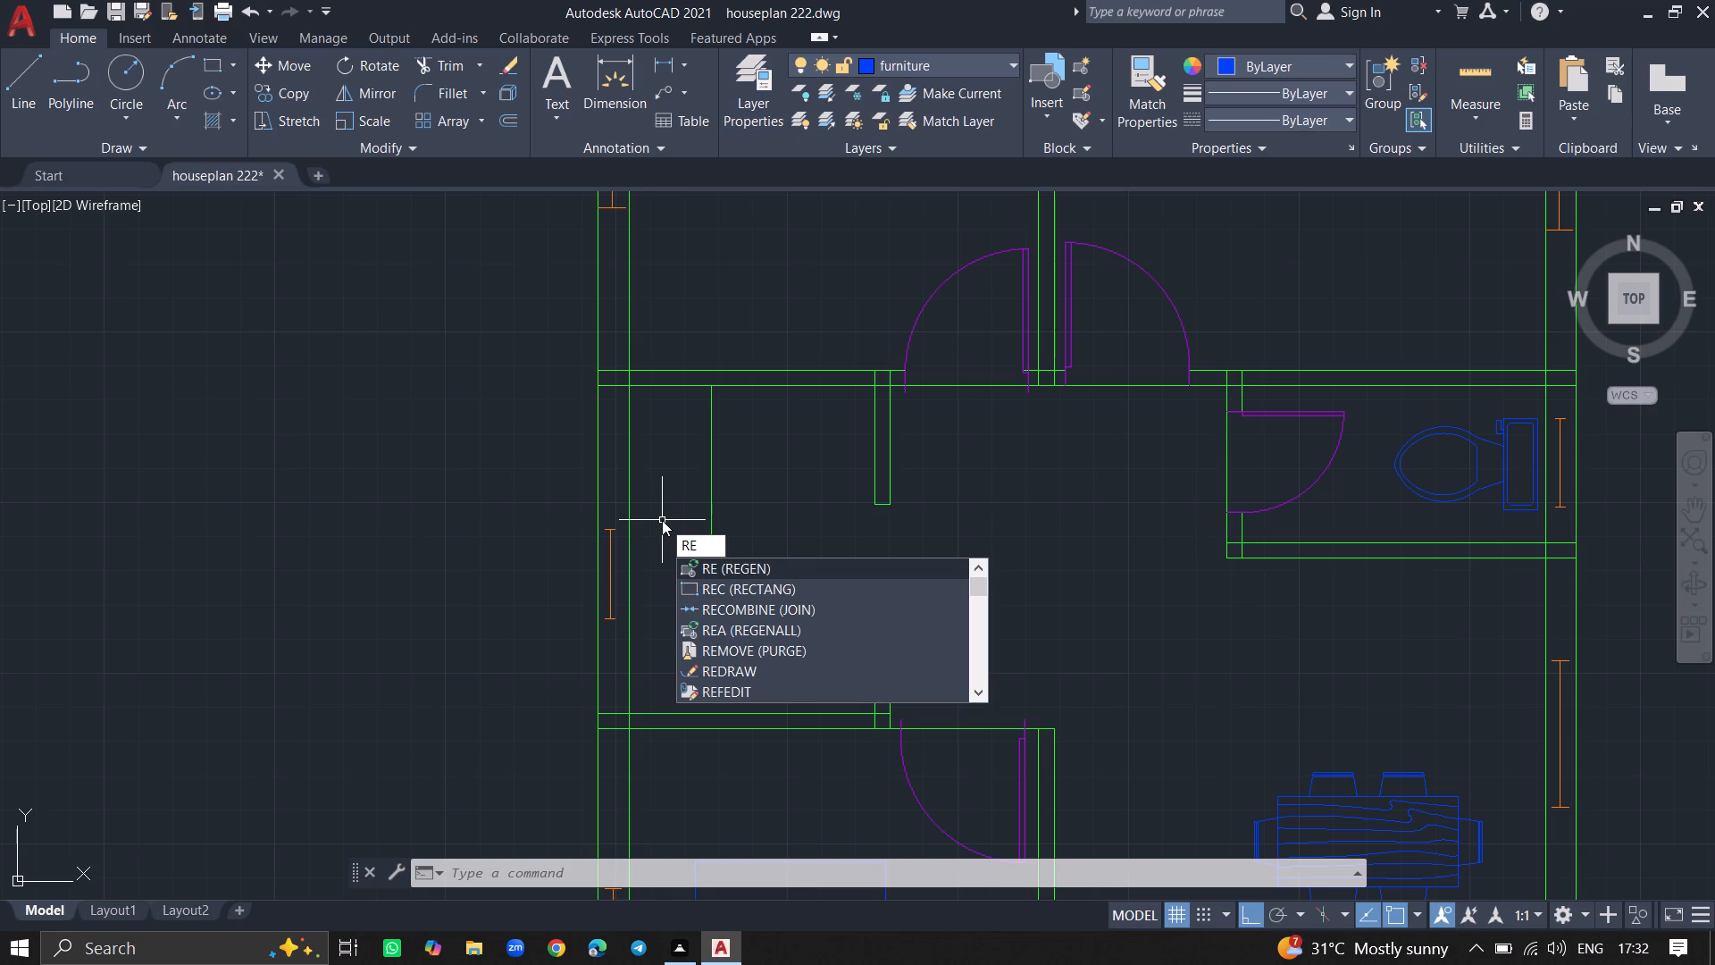
text(ct)
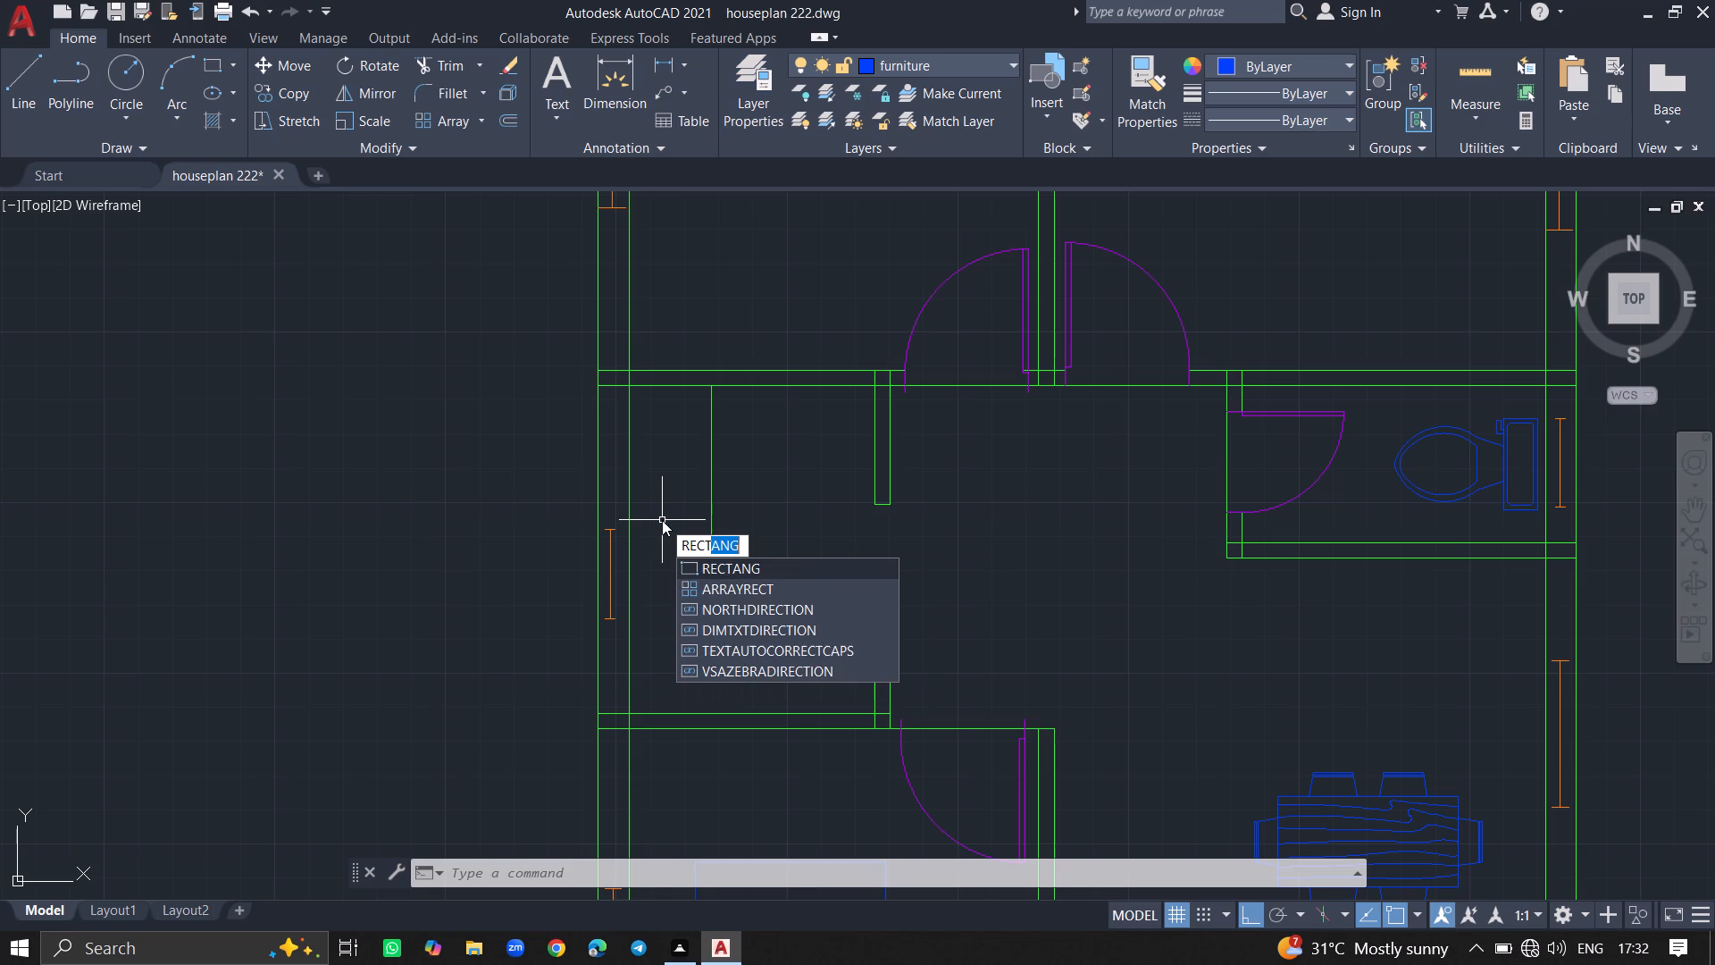
text(ang)
click(697, 564)
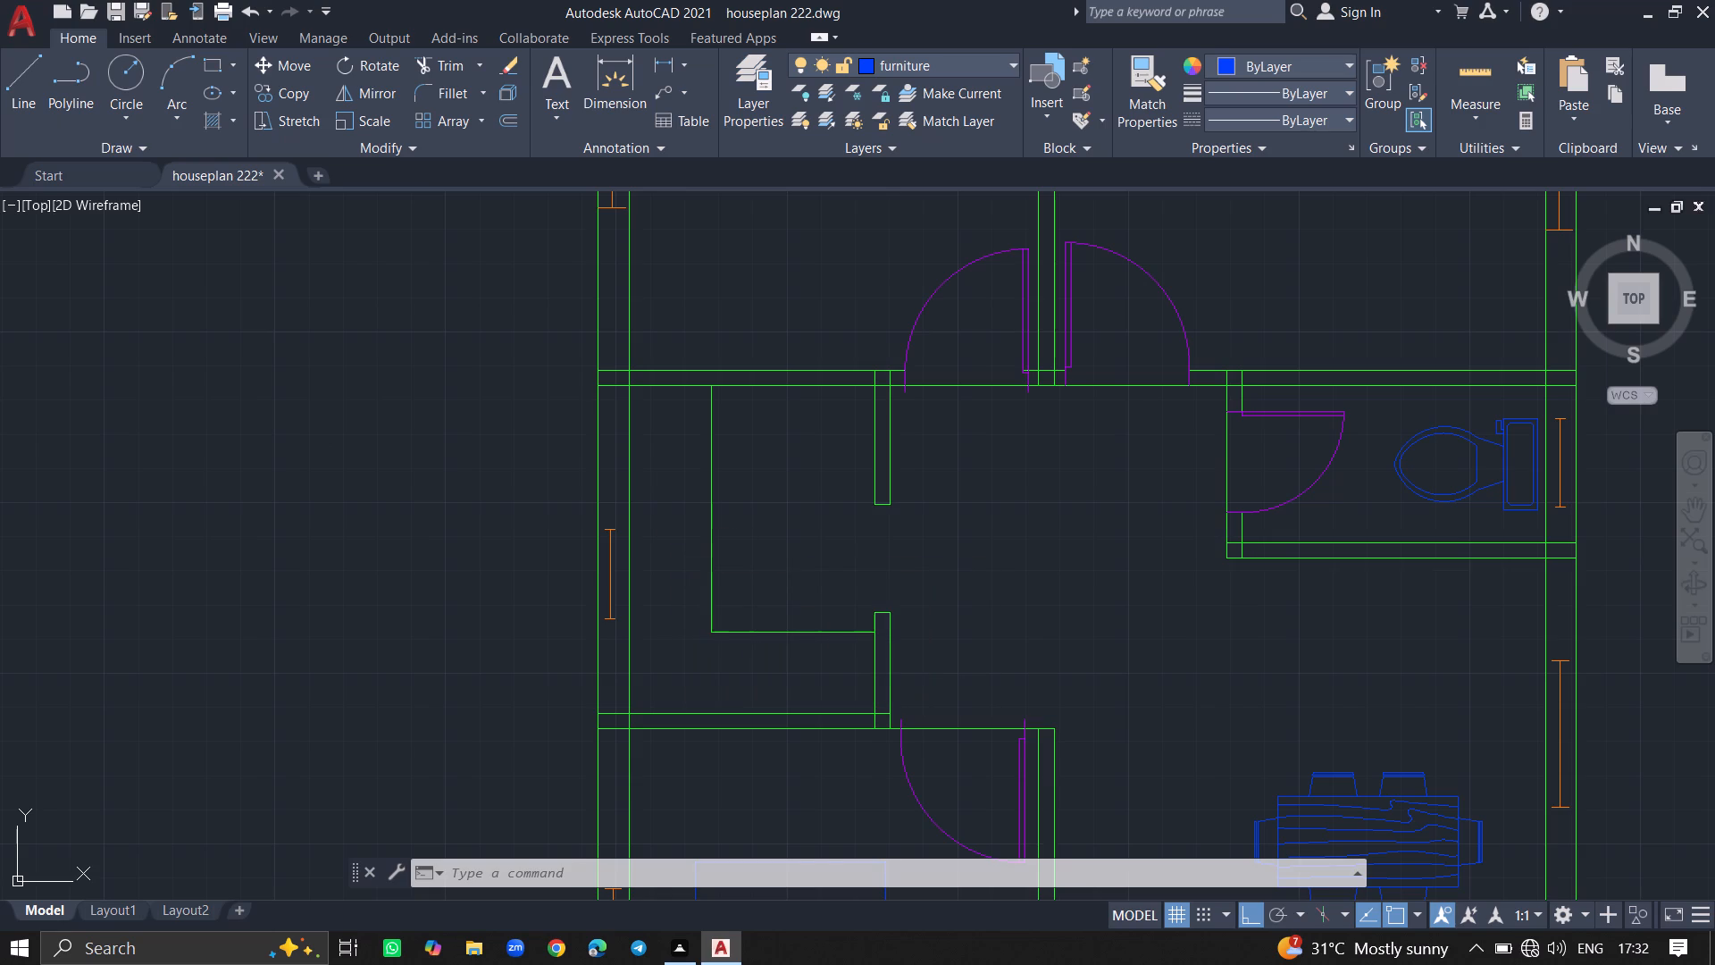
ctrl+scroll(645, 488, up, 2)
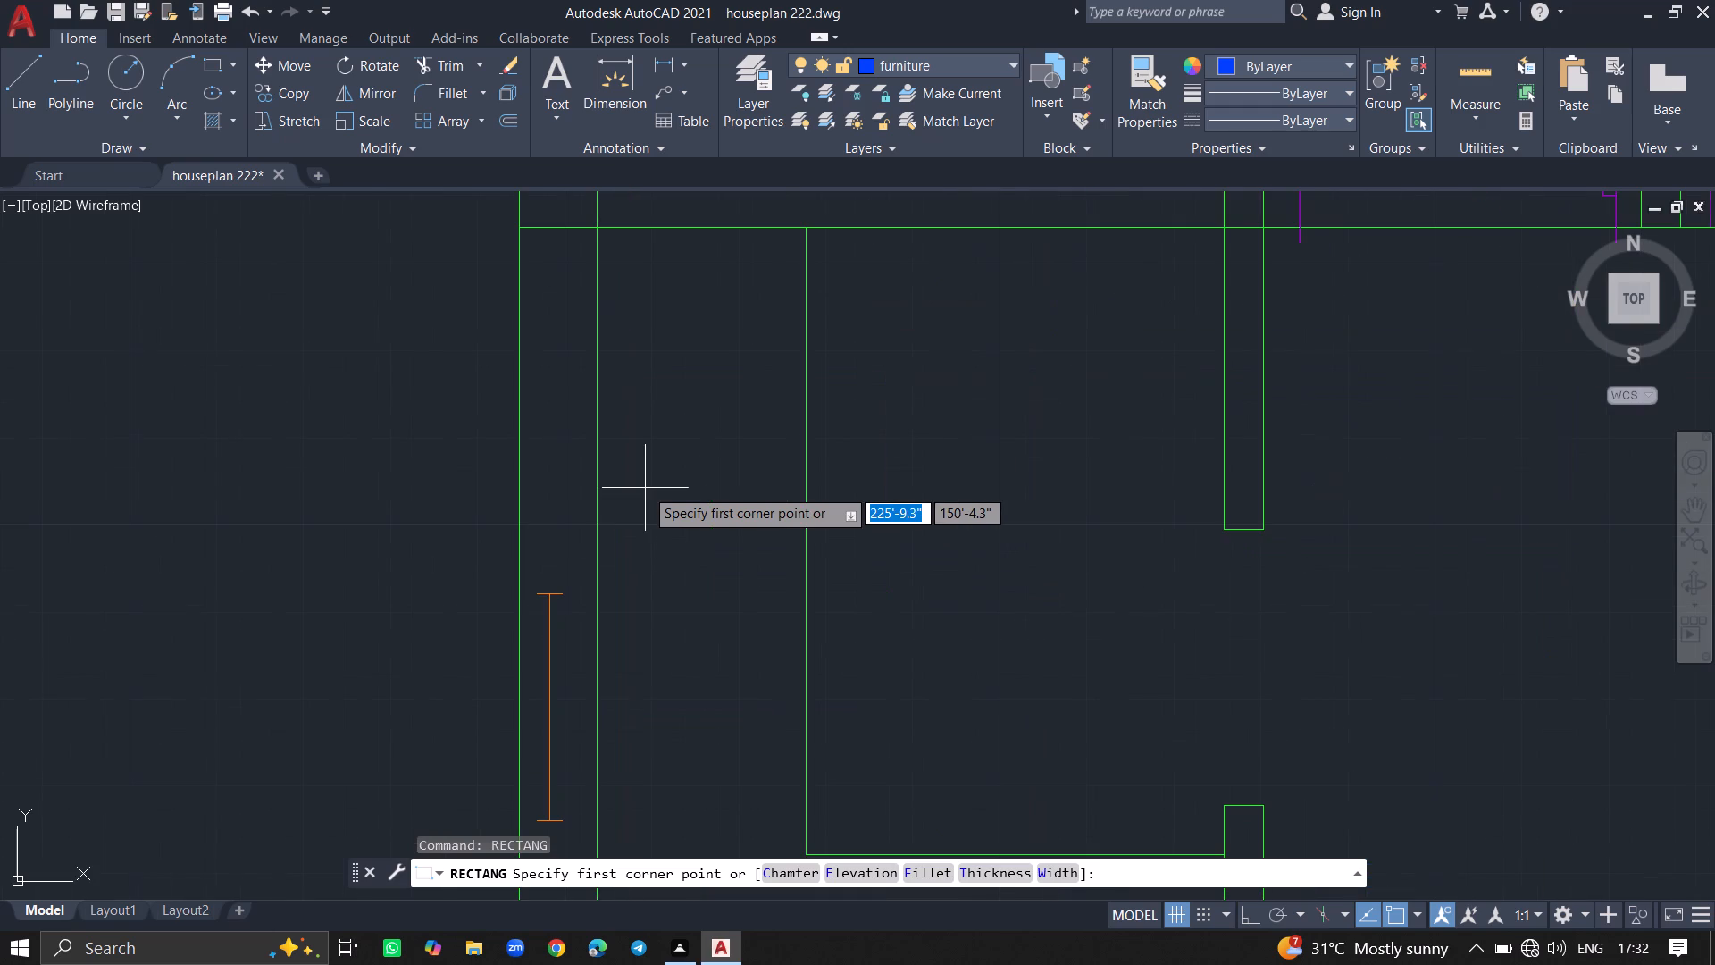
click(623, 468)
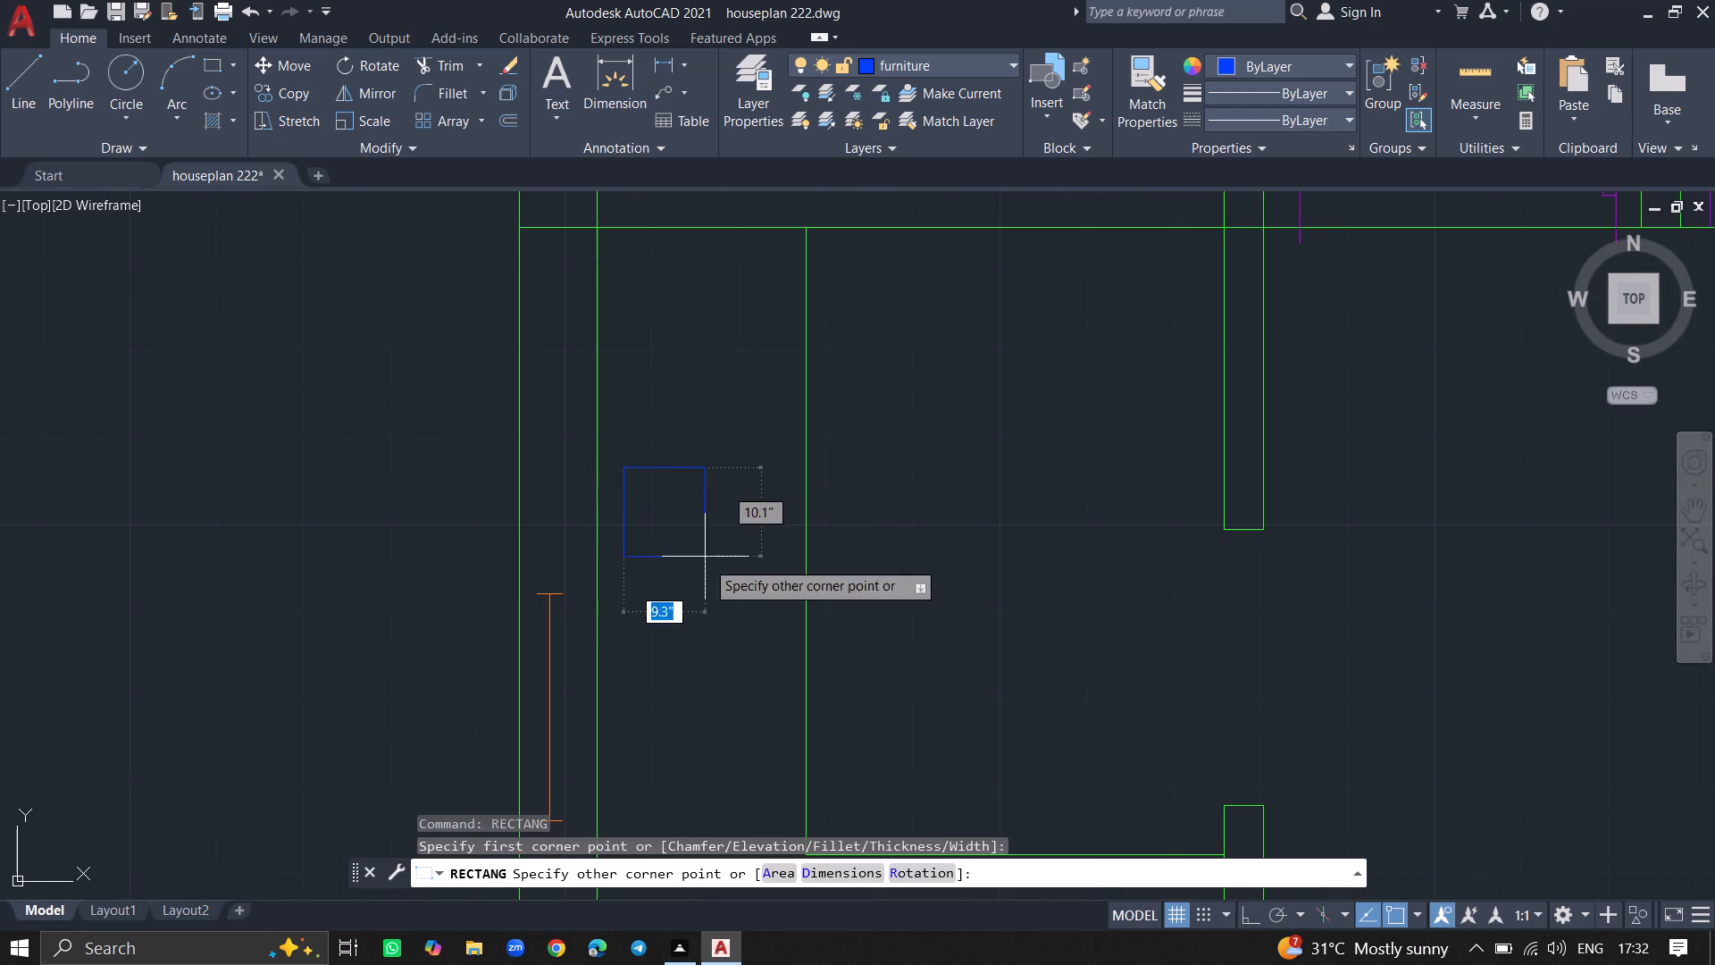
click(750, 661)
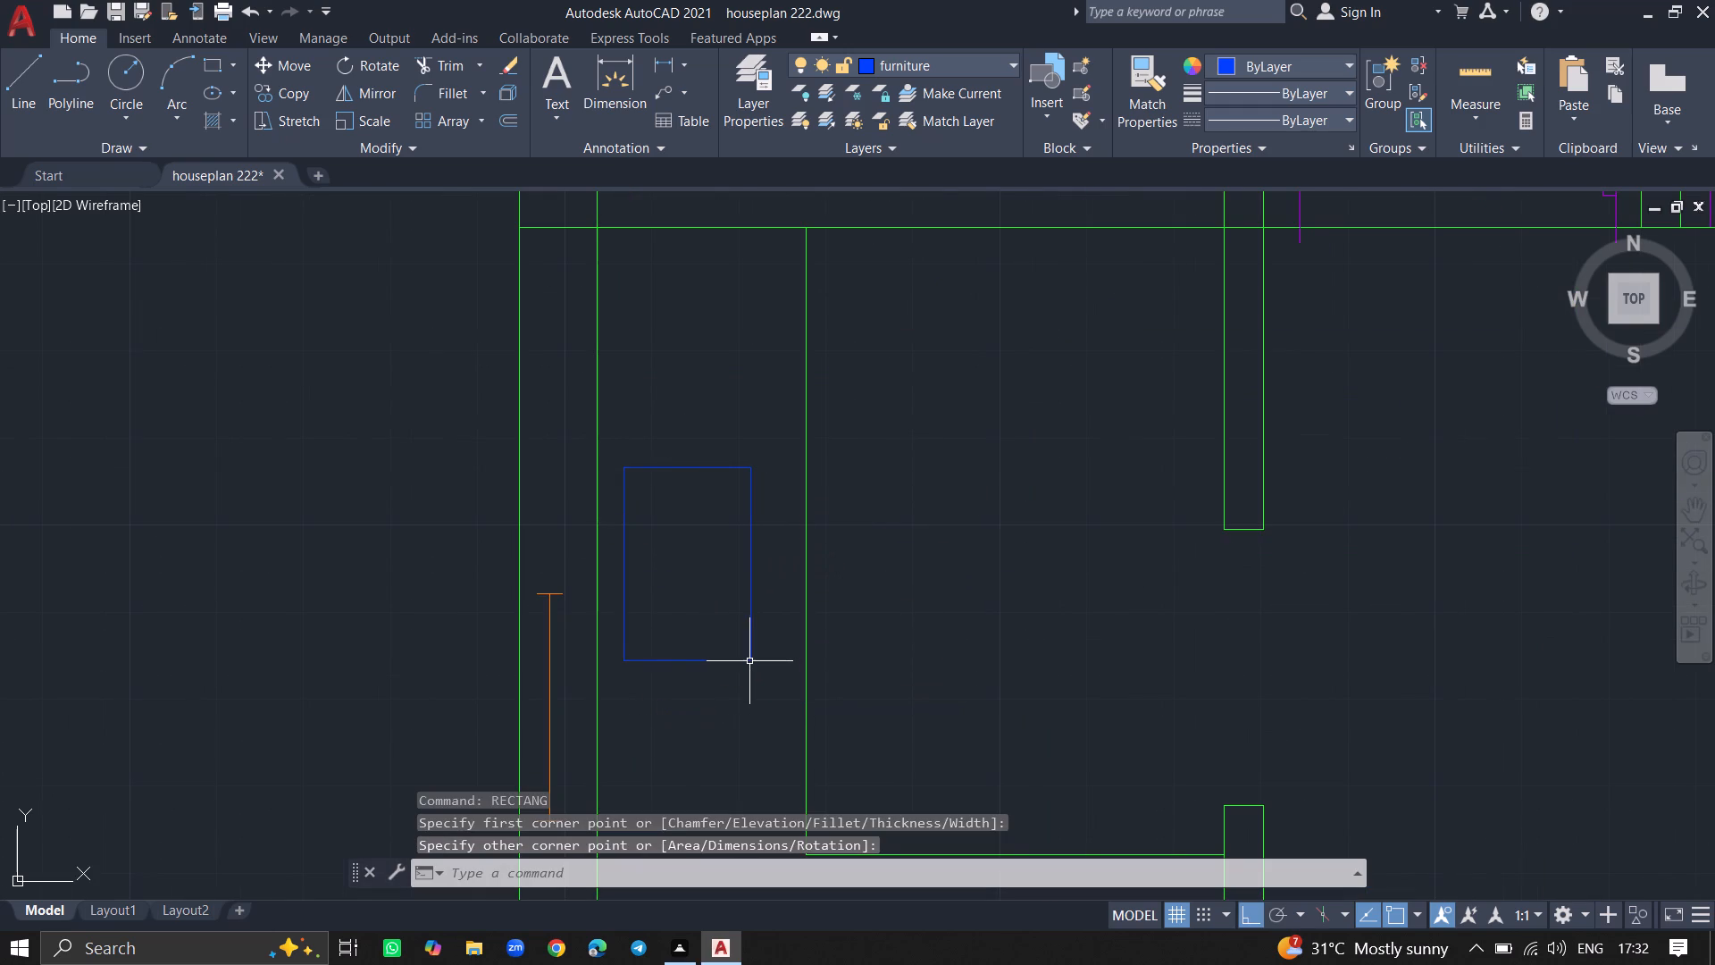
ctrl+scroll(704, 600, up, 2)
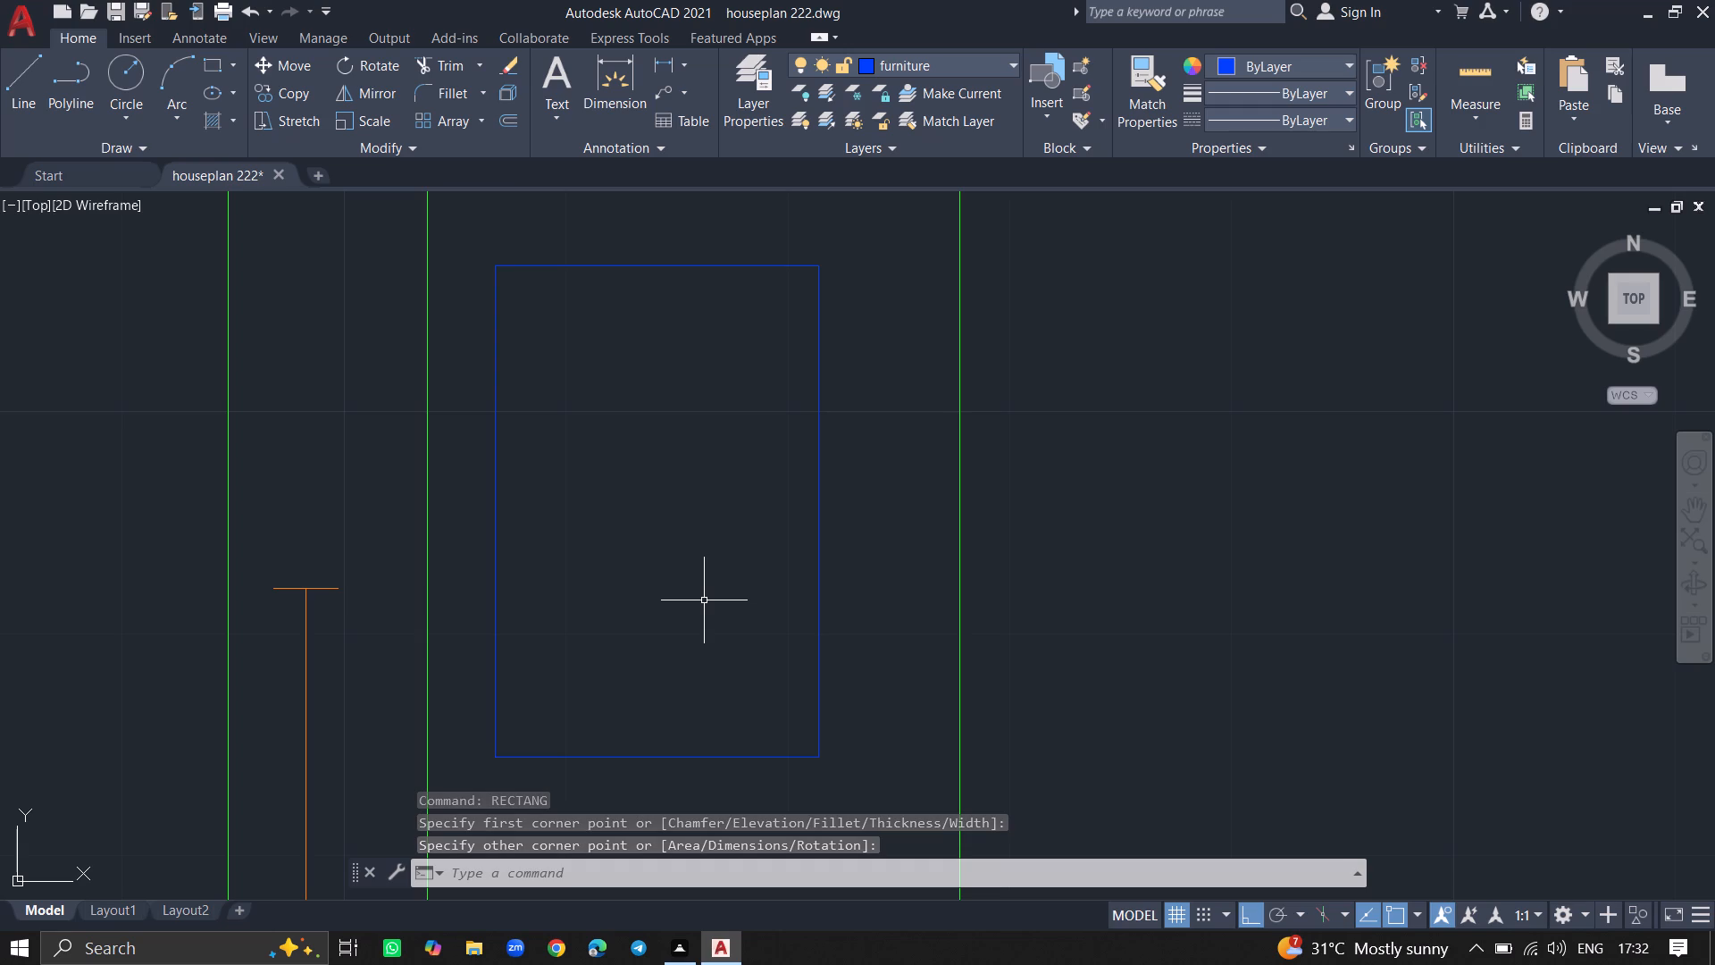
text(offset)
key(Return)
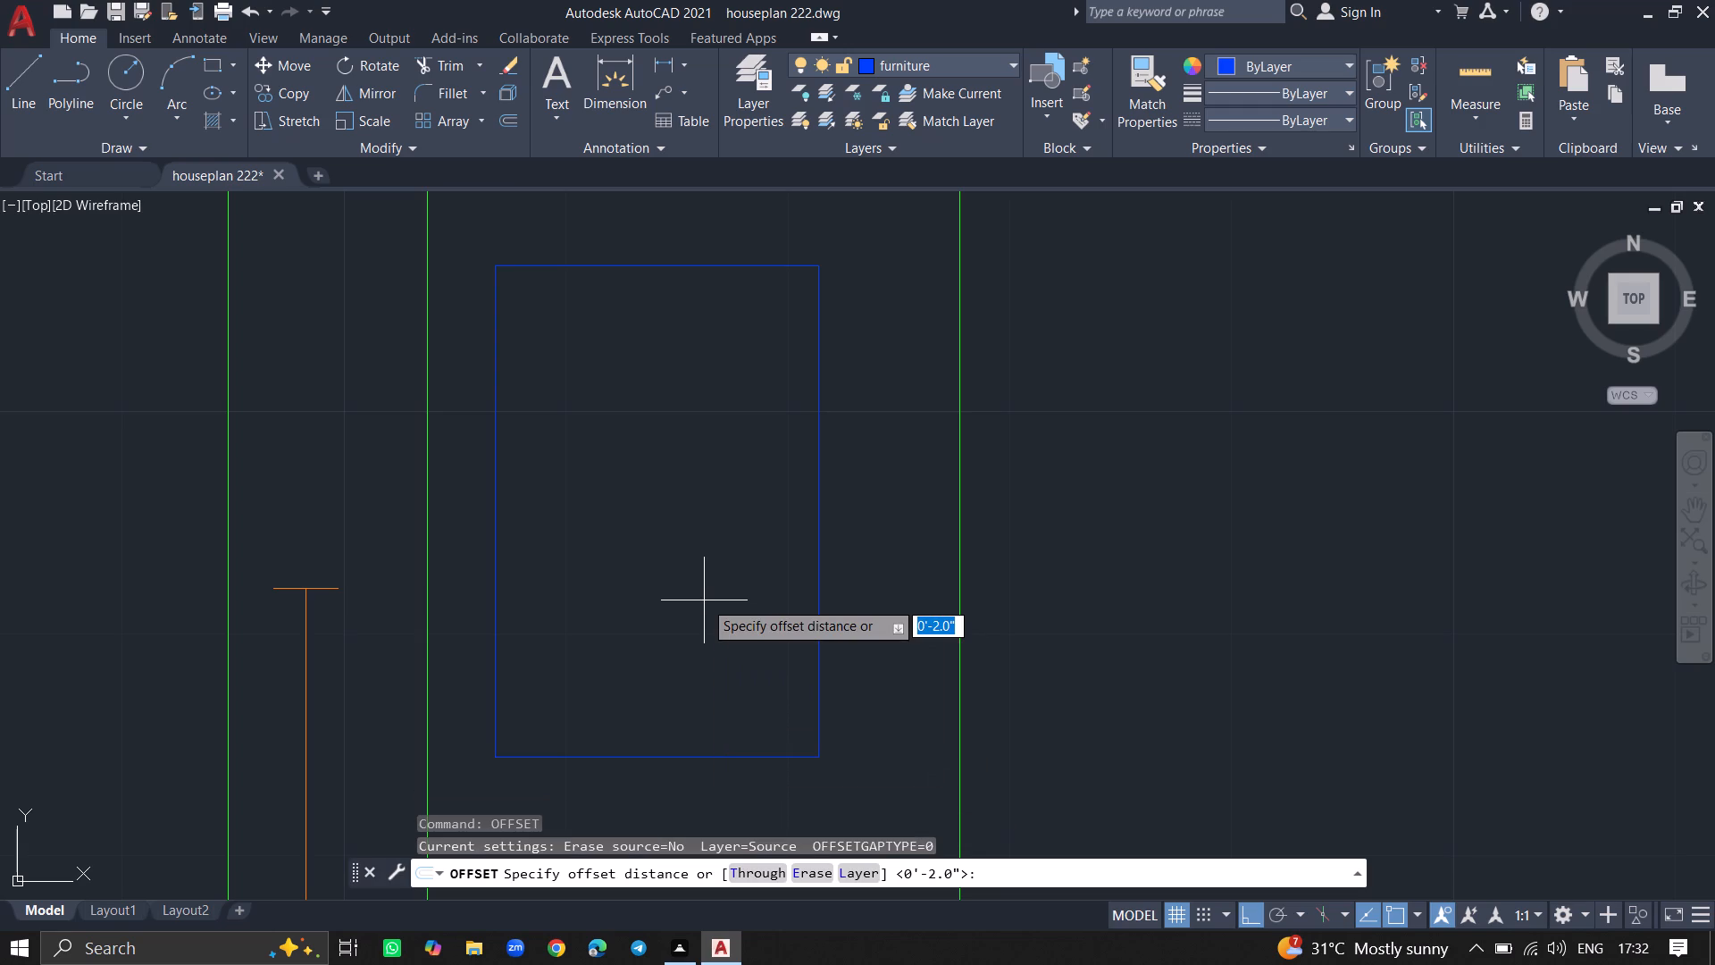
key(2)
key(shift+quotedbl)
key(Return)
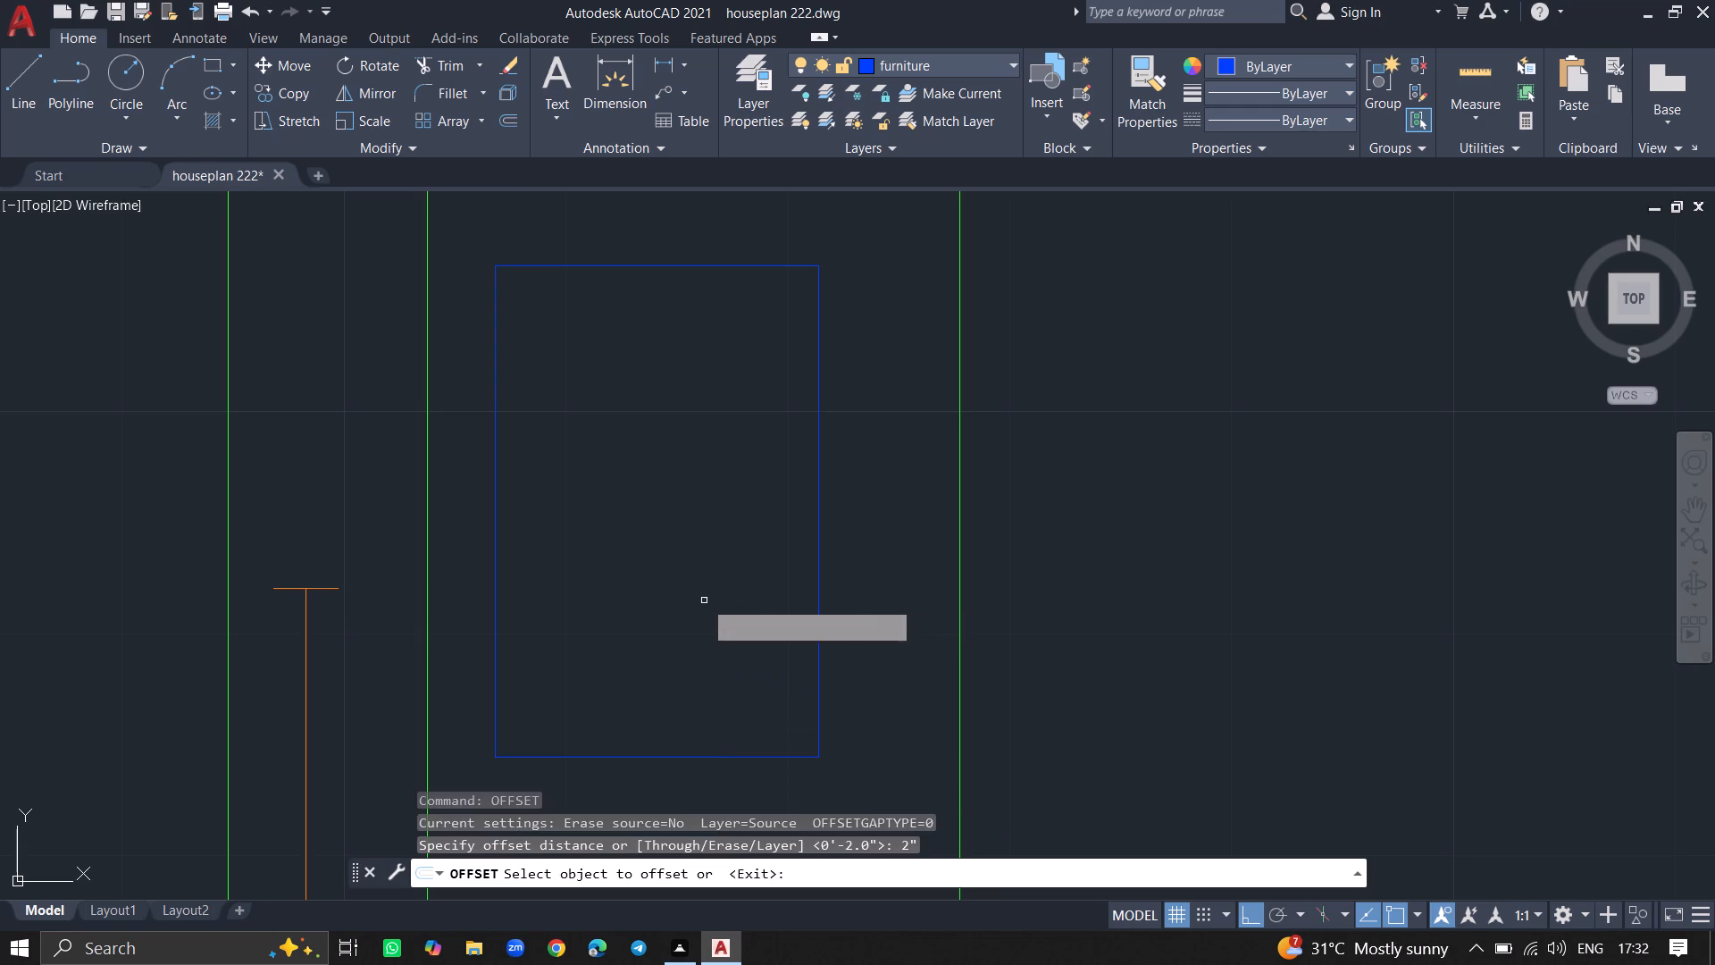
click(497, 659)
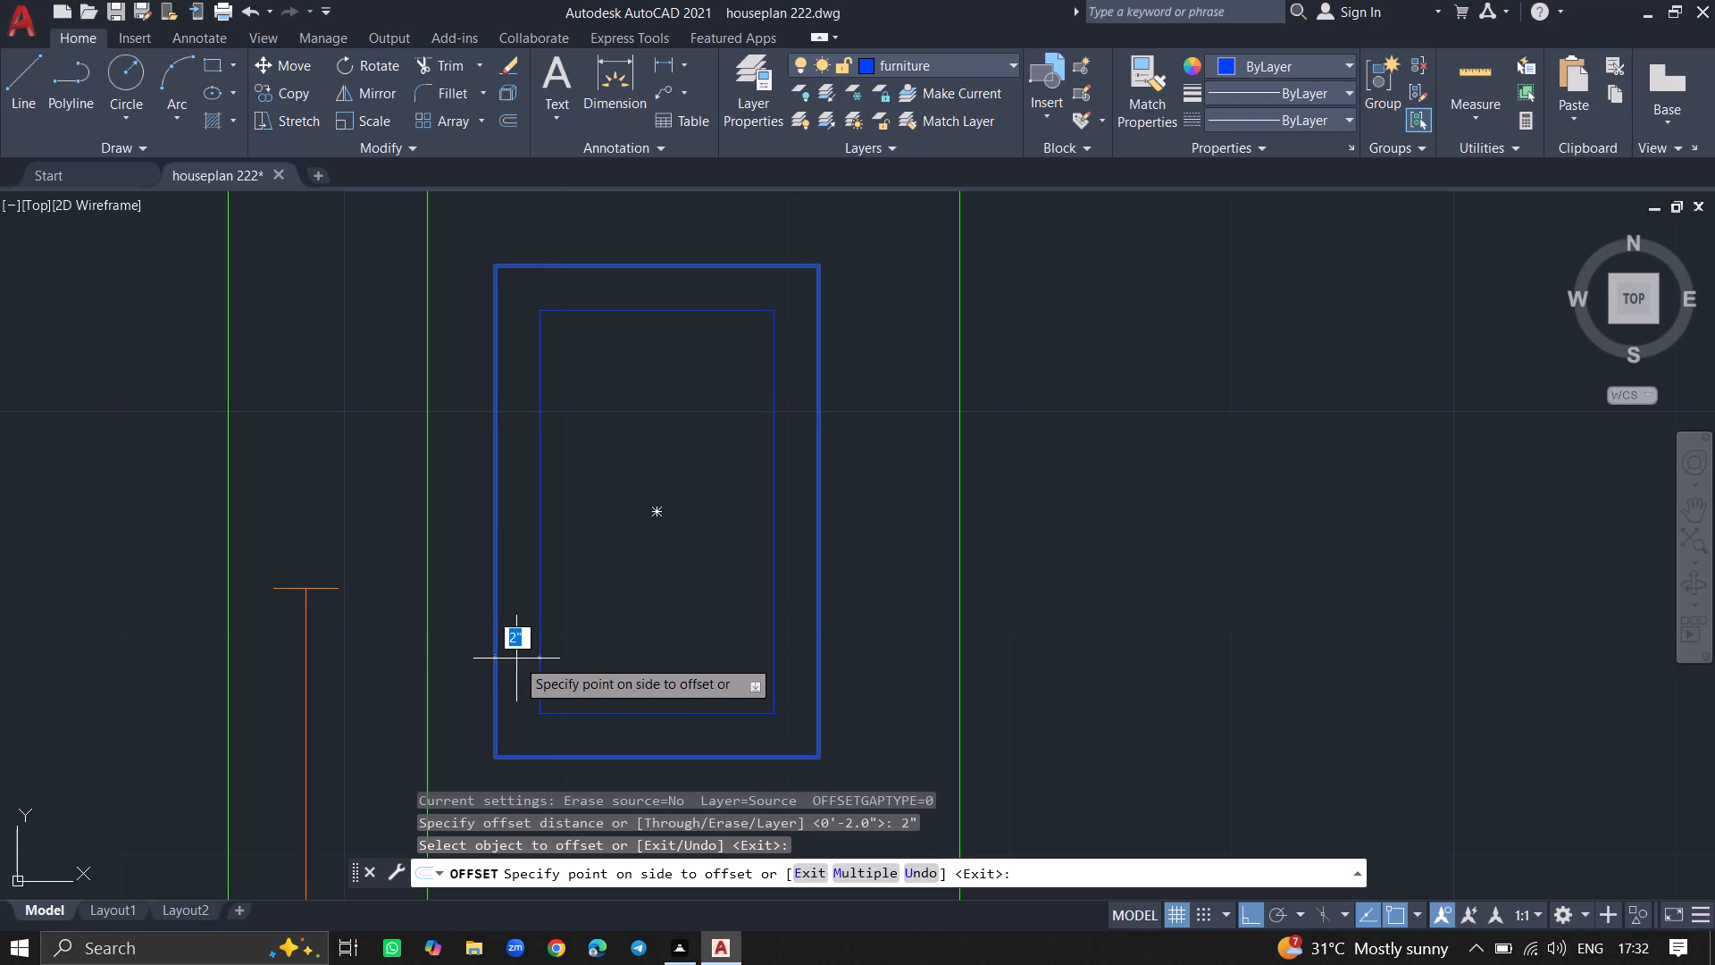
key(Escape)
Offset the fixture rectangle 1" inward.
text(offseet)
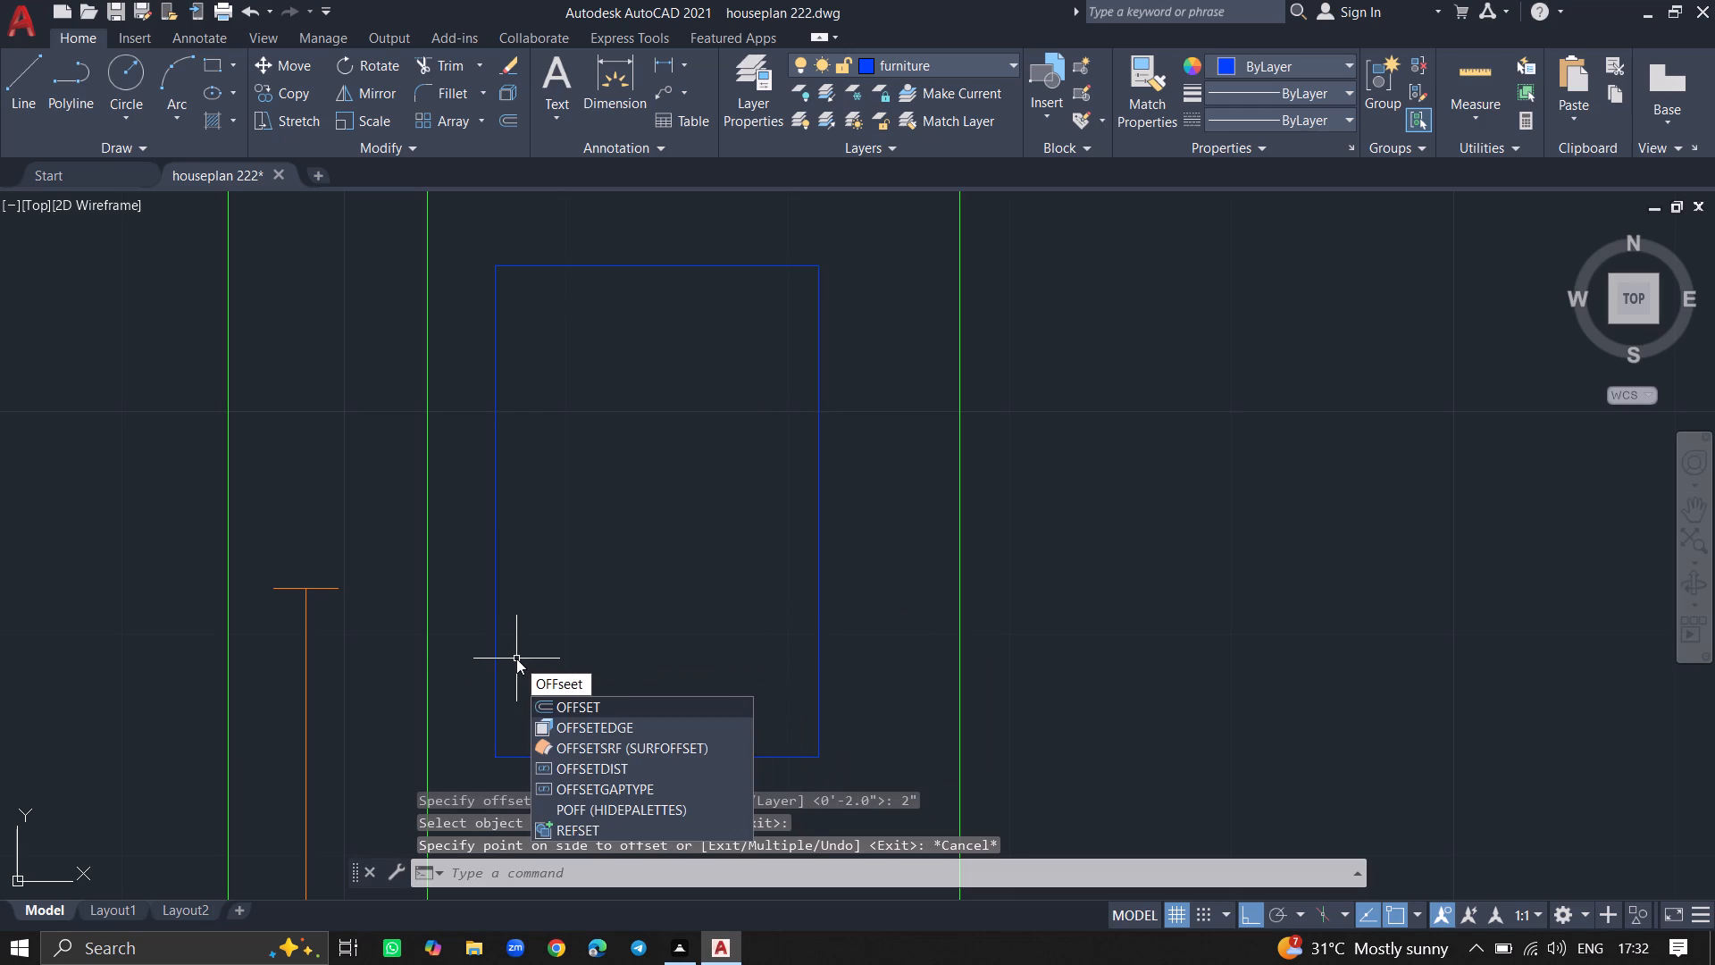
key(Return)
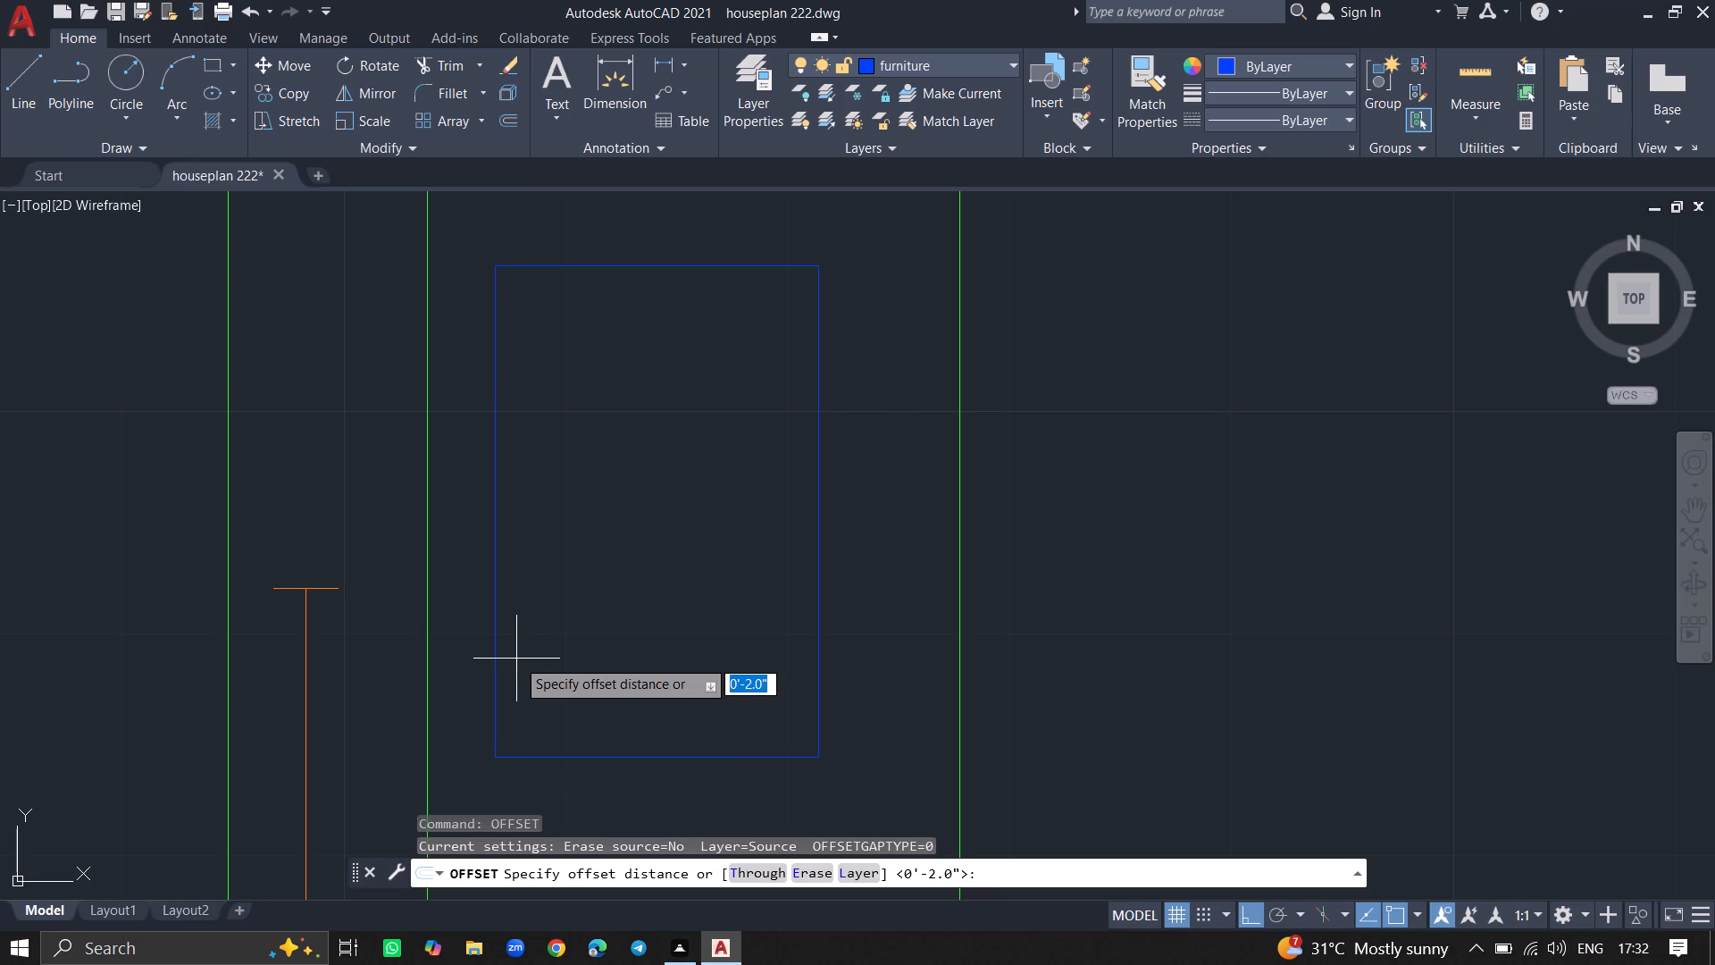
key(1)
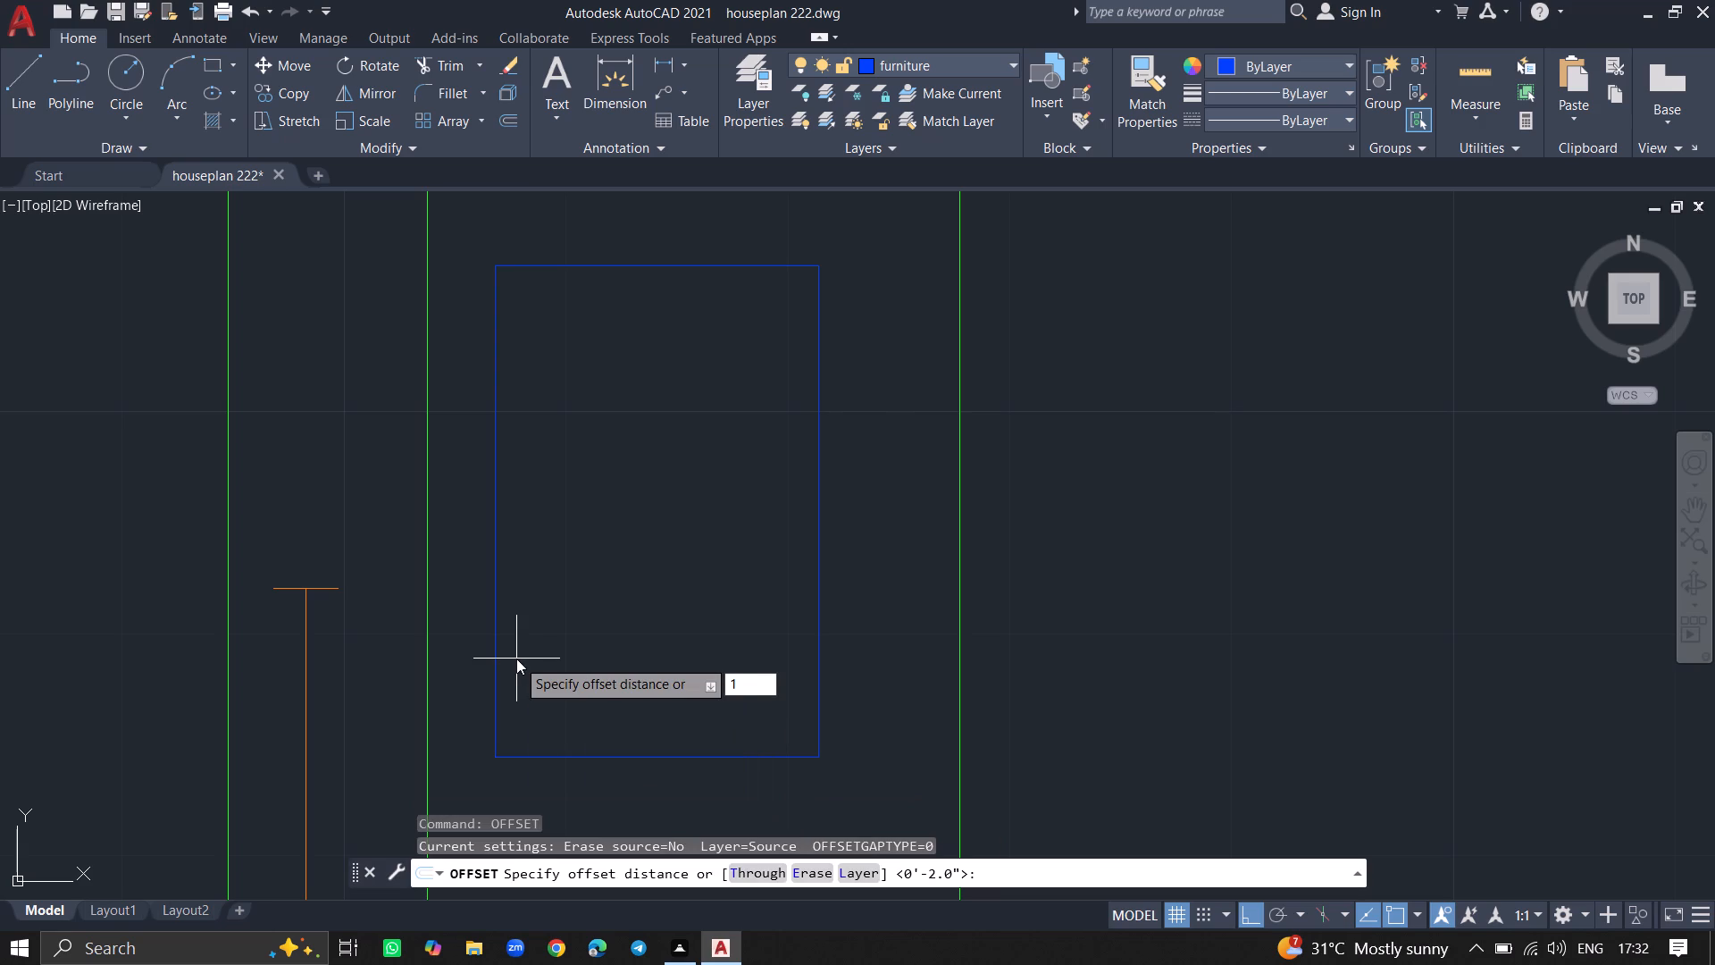
key(shift+quotedbl)
key(Return)
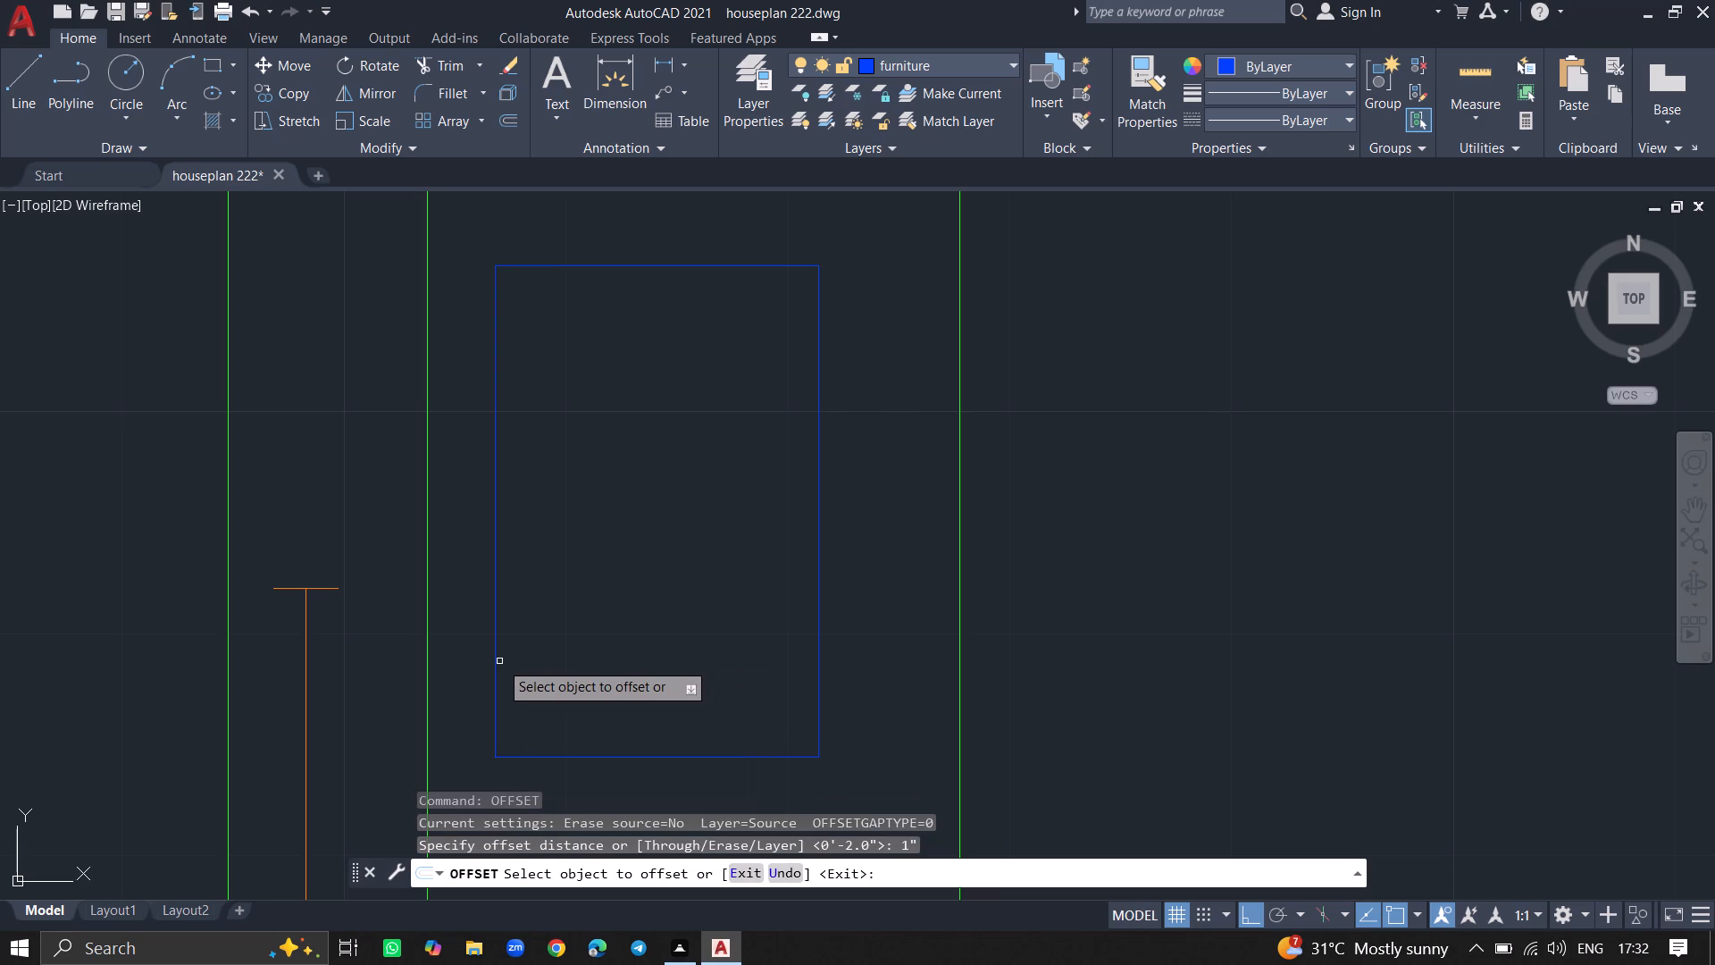
click(497, 661)
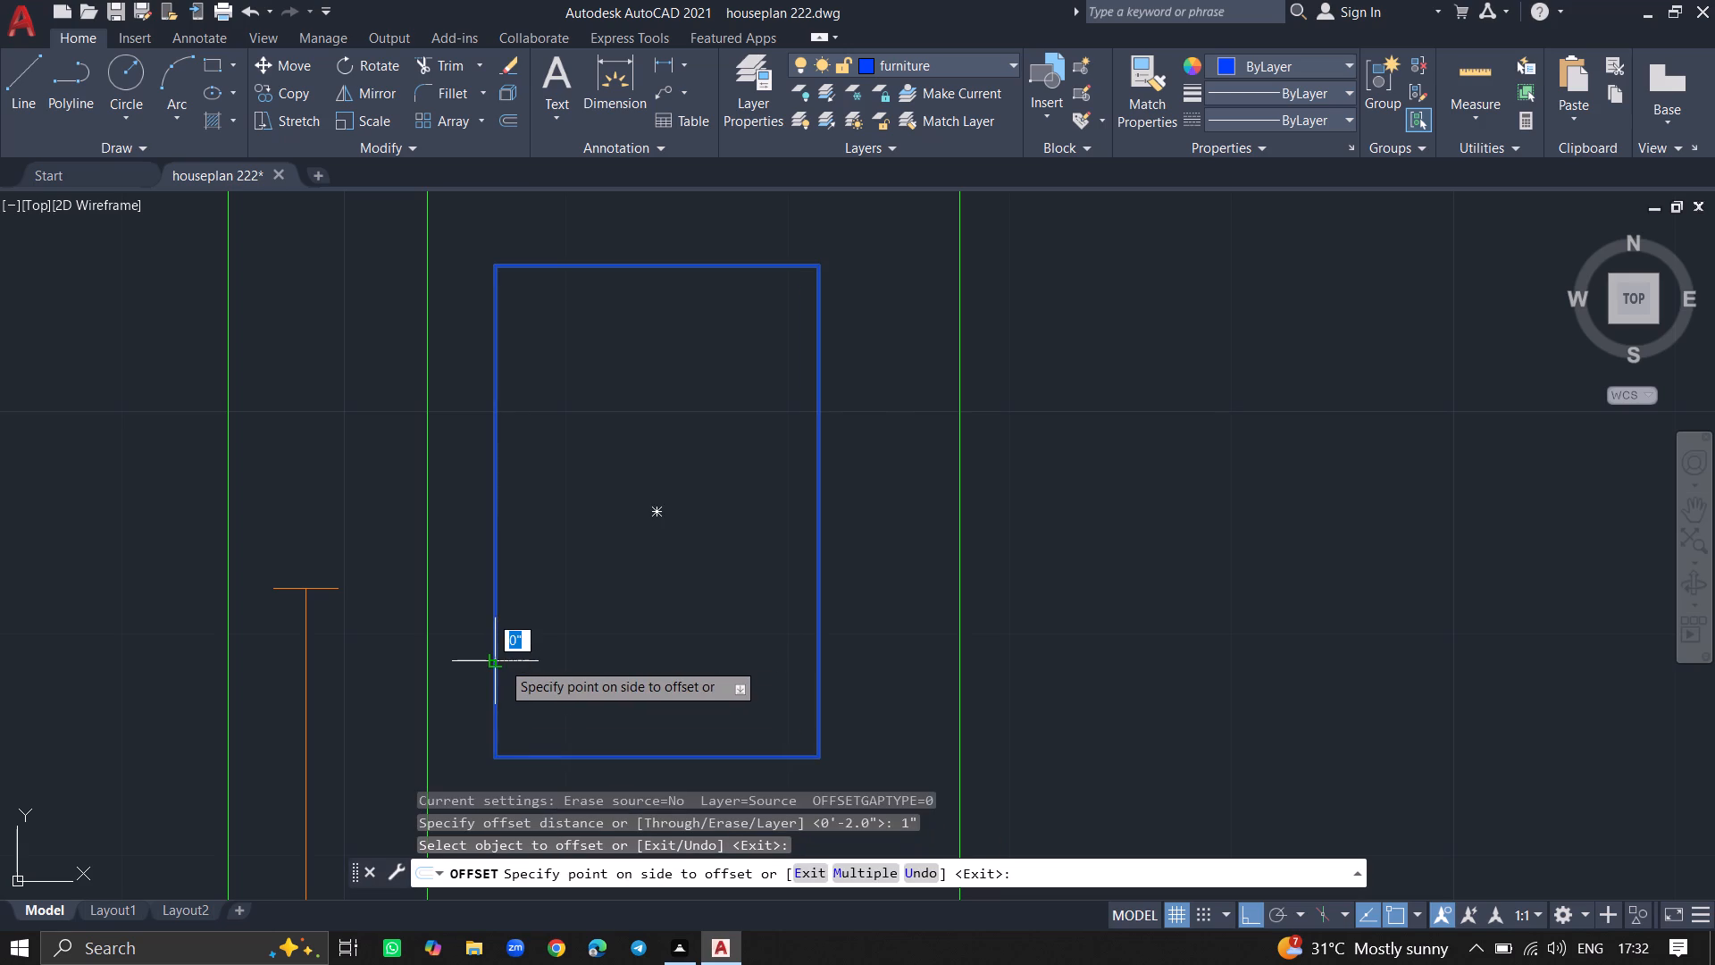
click(506, 661)
key(Return)
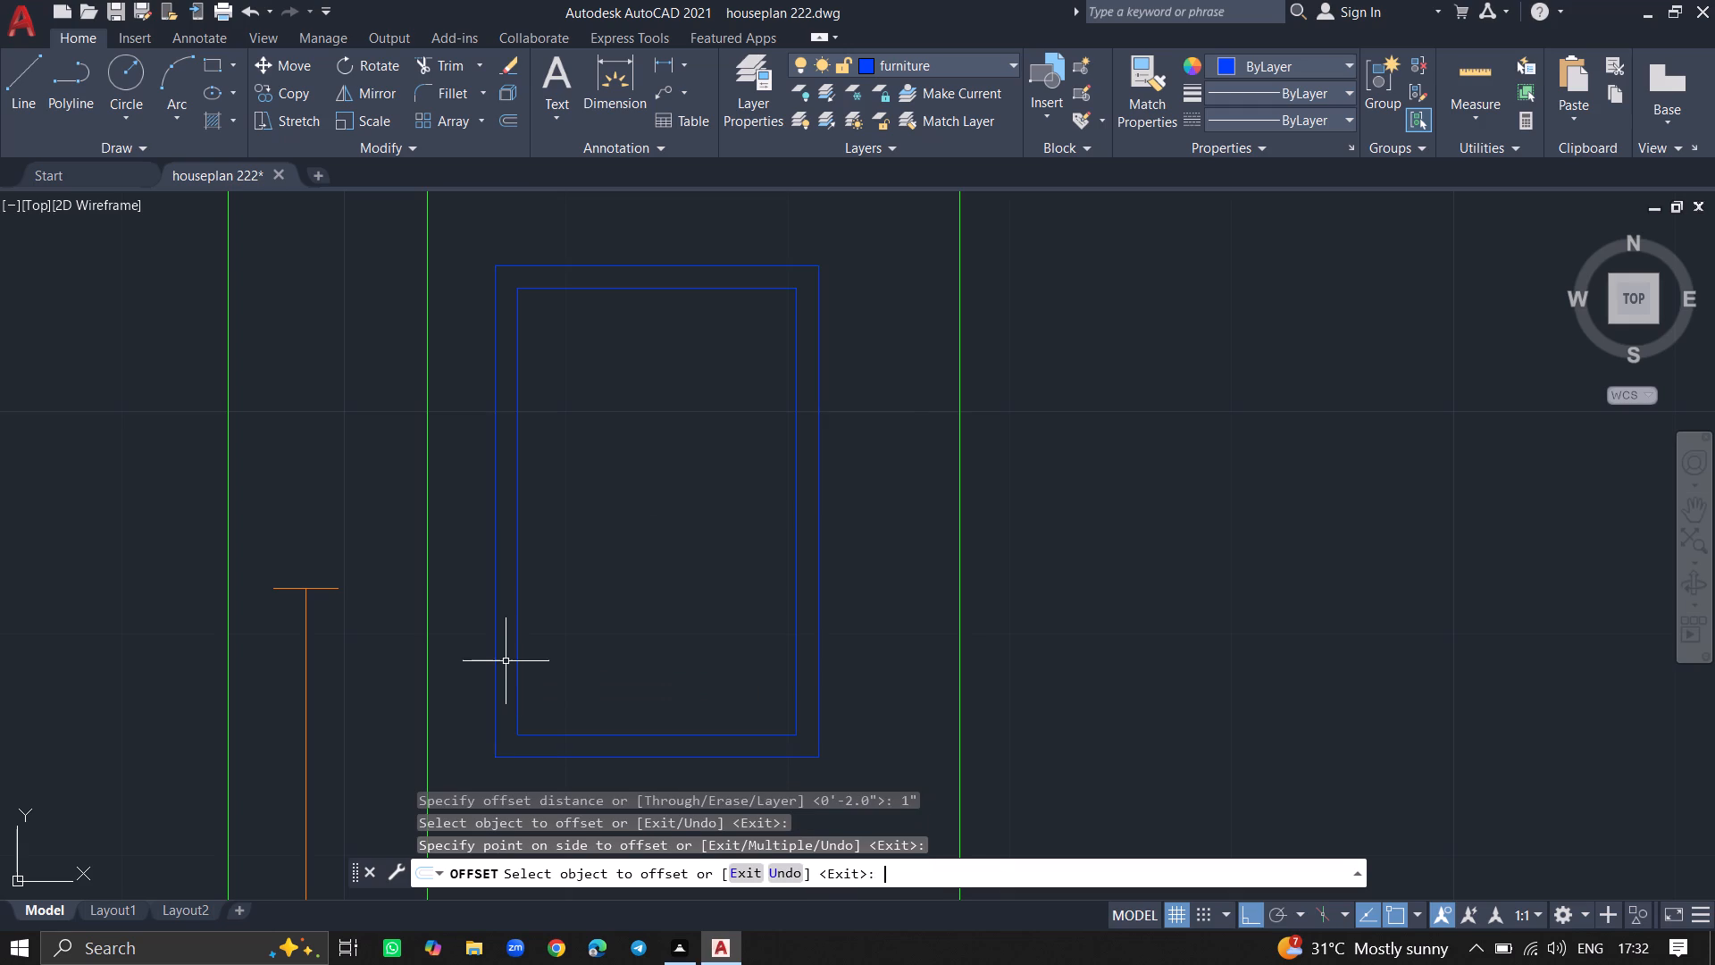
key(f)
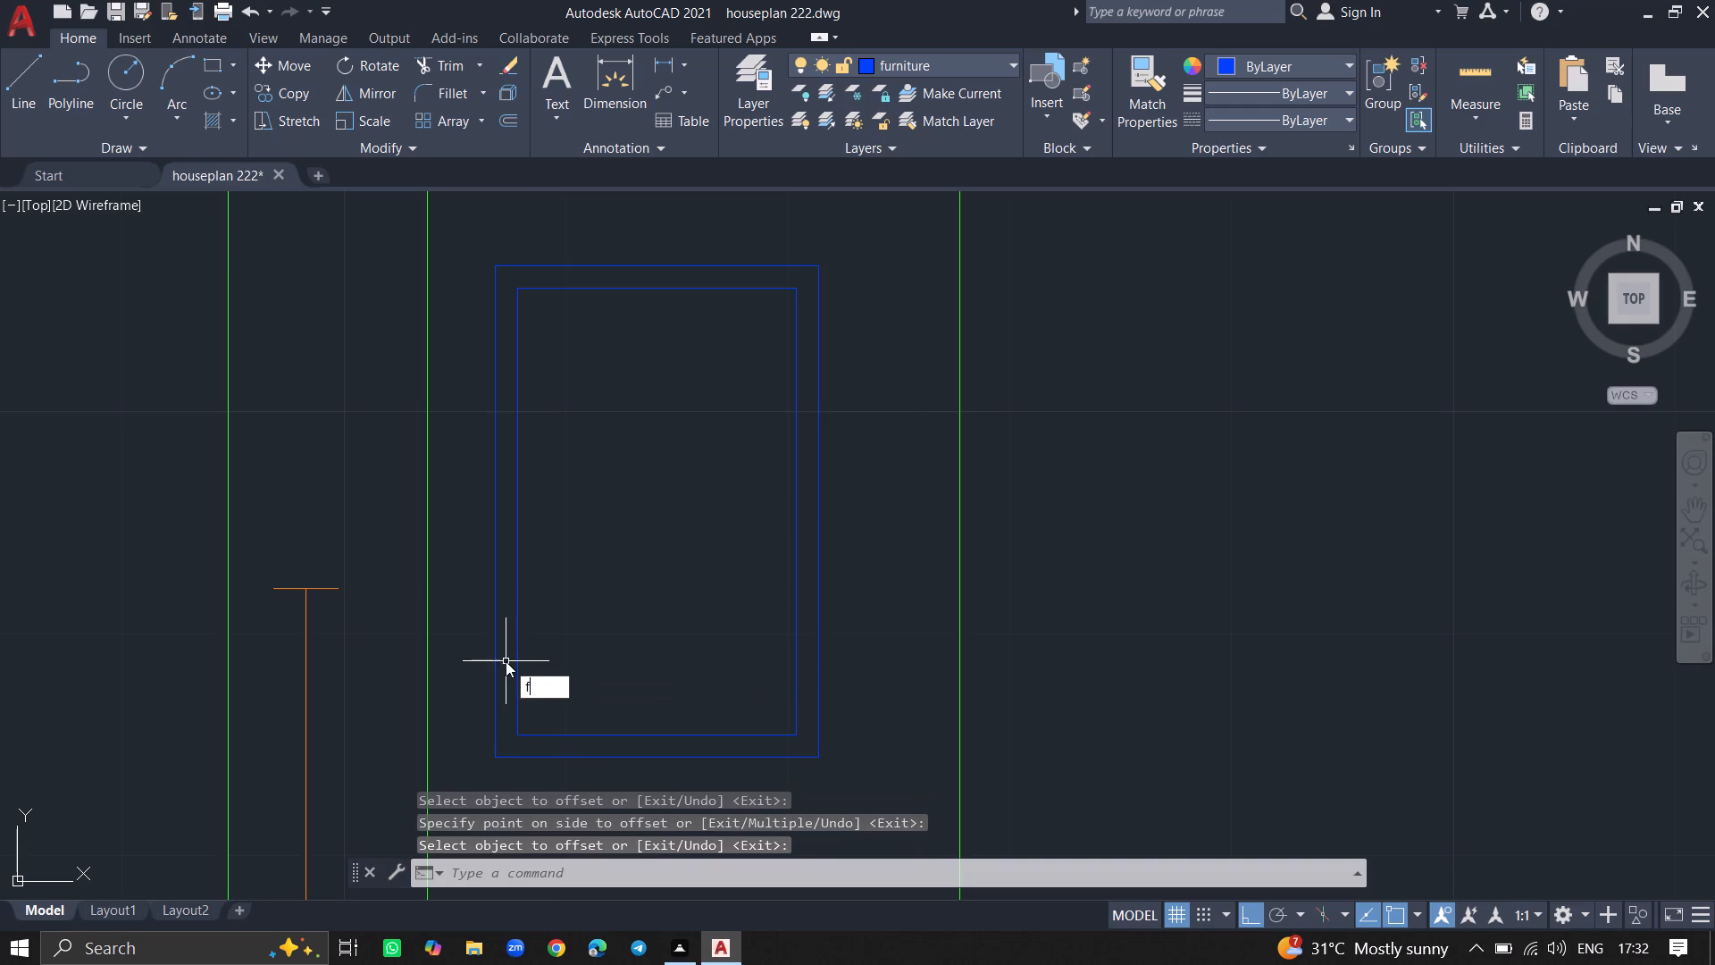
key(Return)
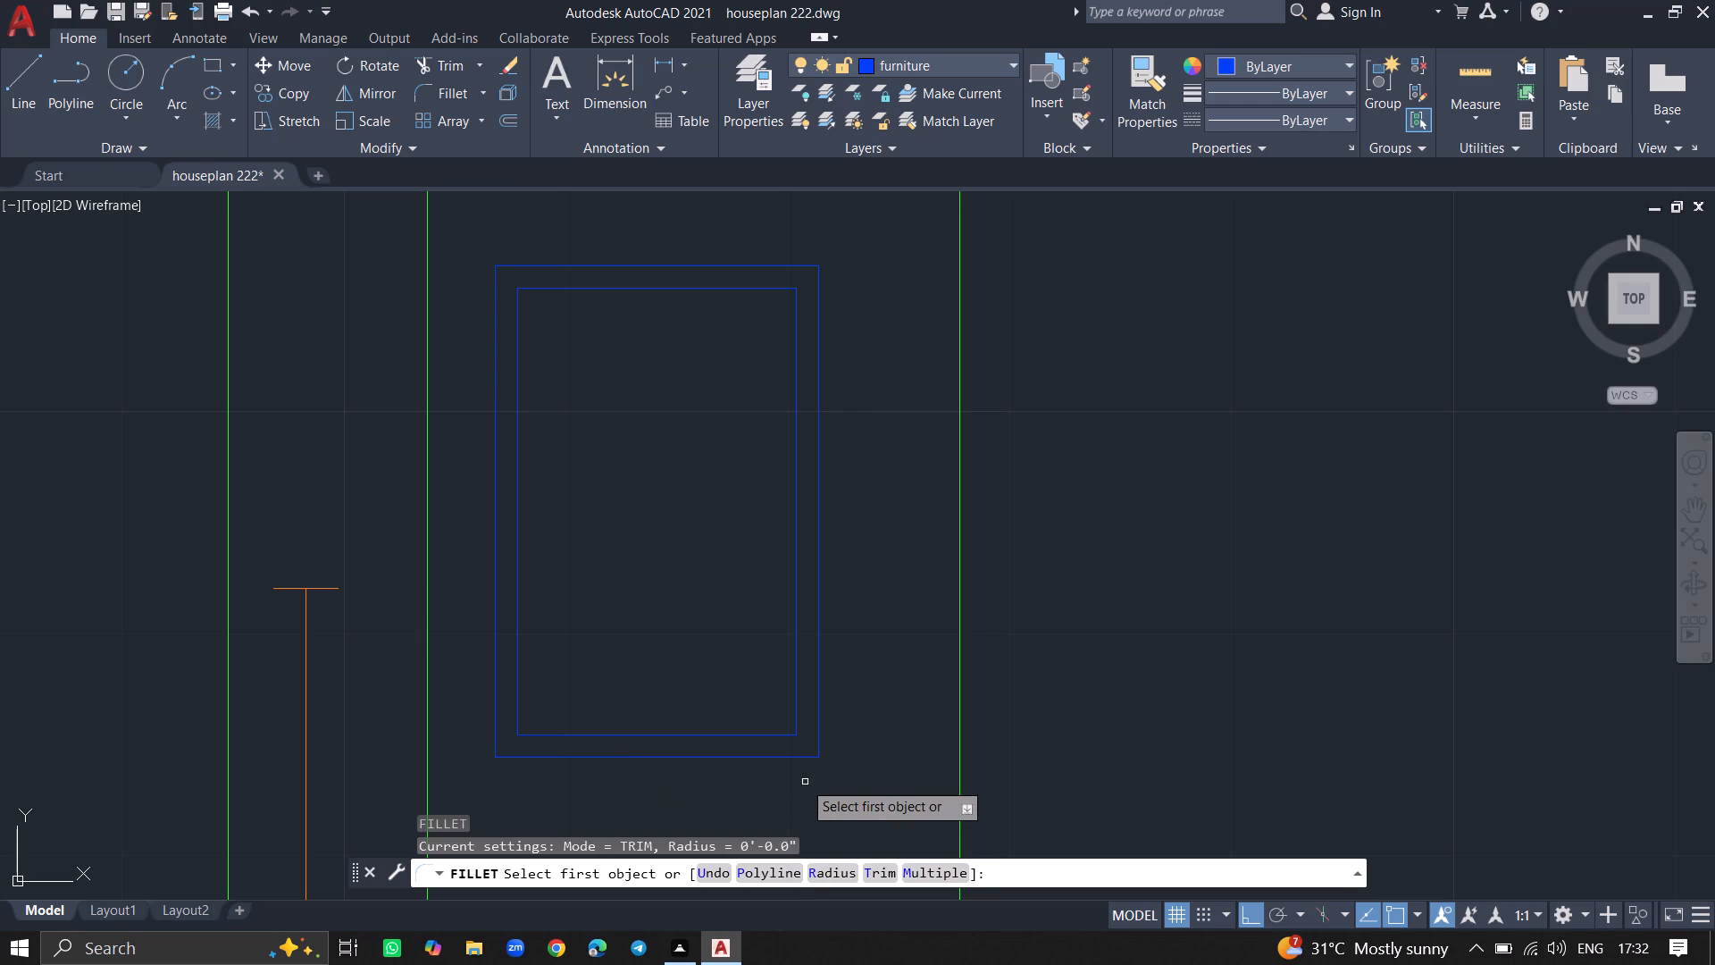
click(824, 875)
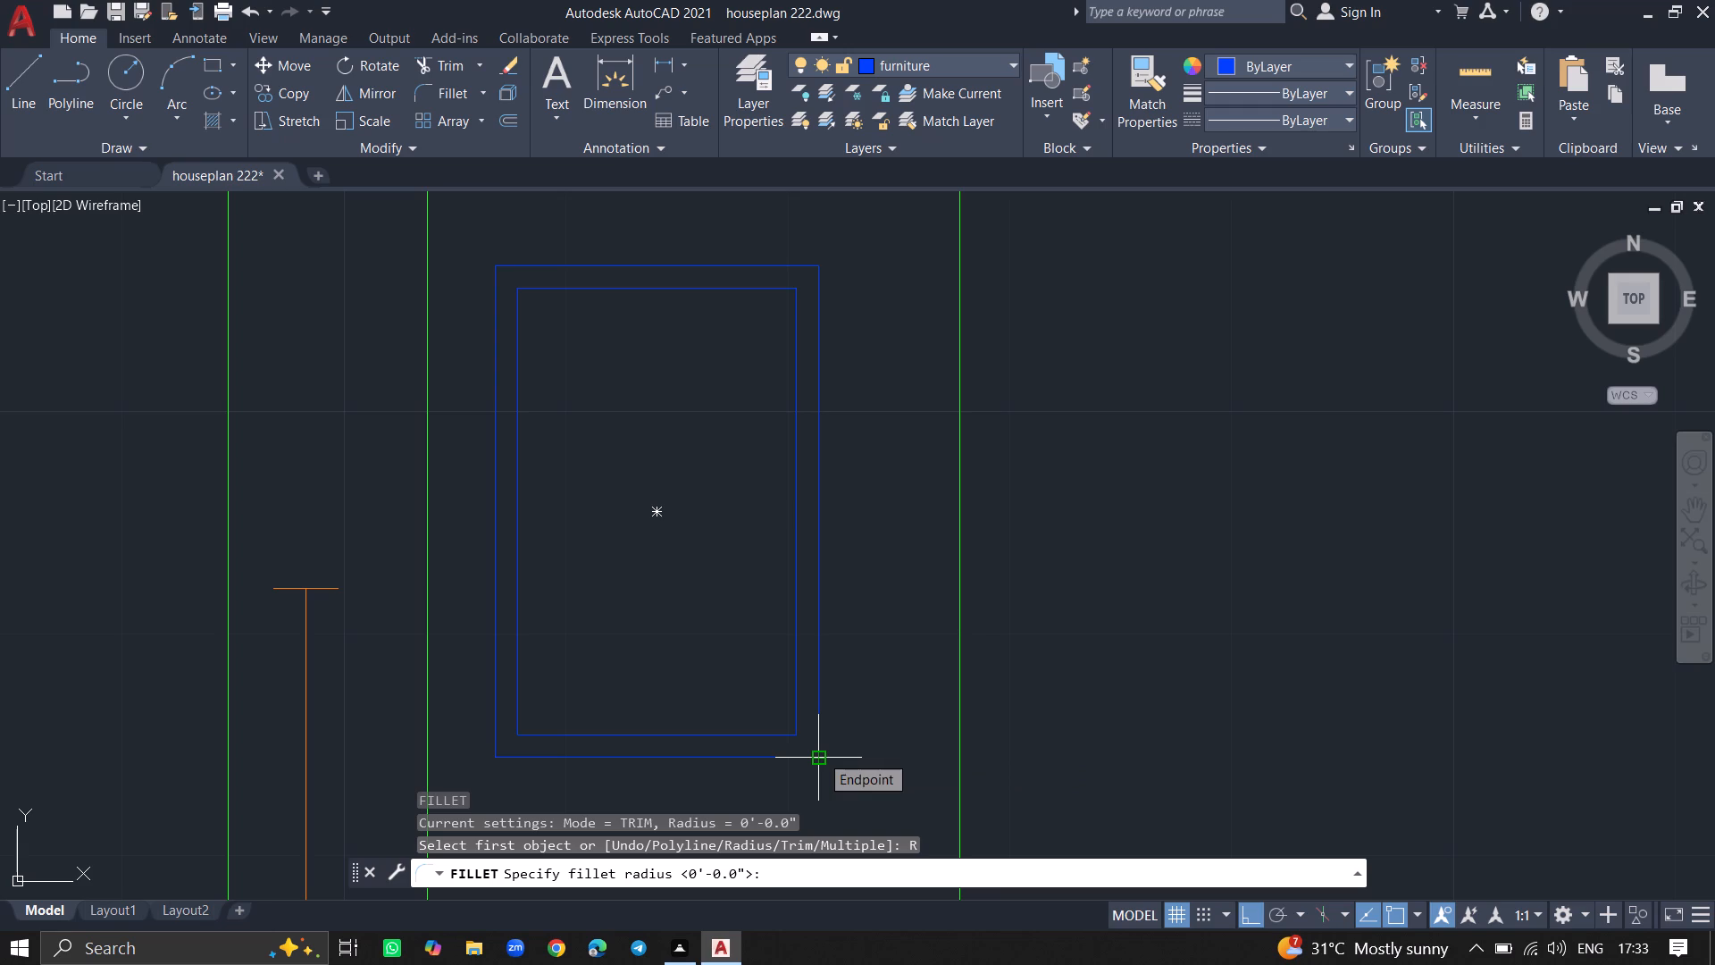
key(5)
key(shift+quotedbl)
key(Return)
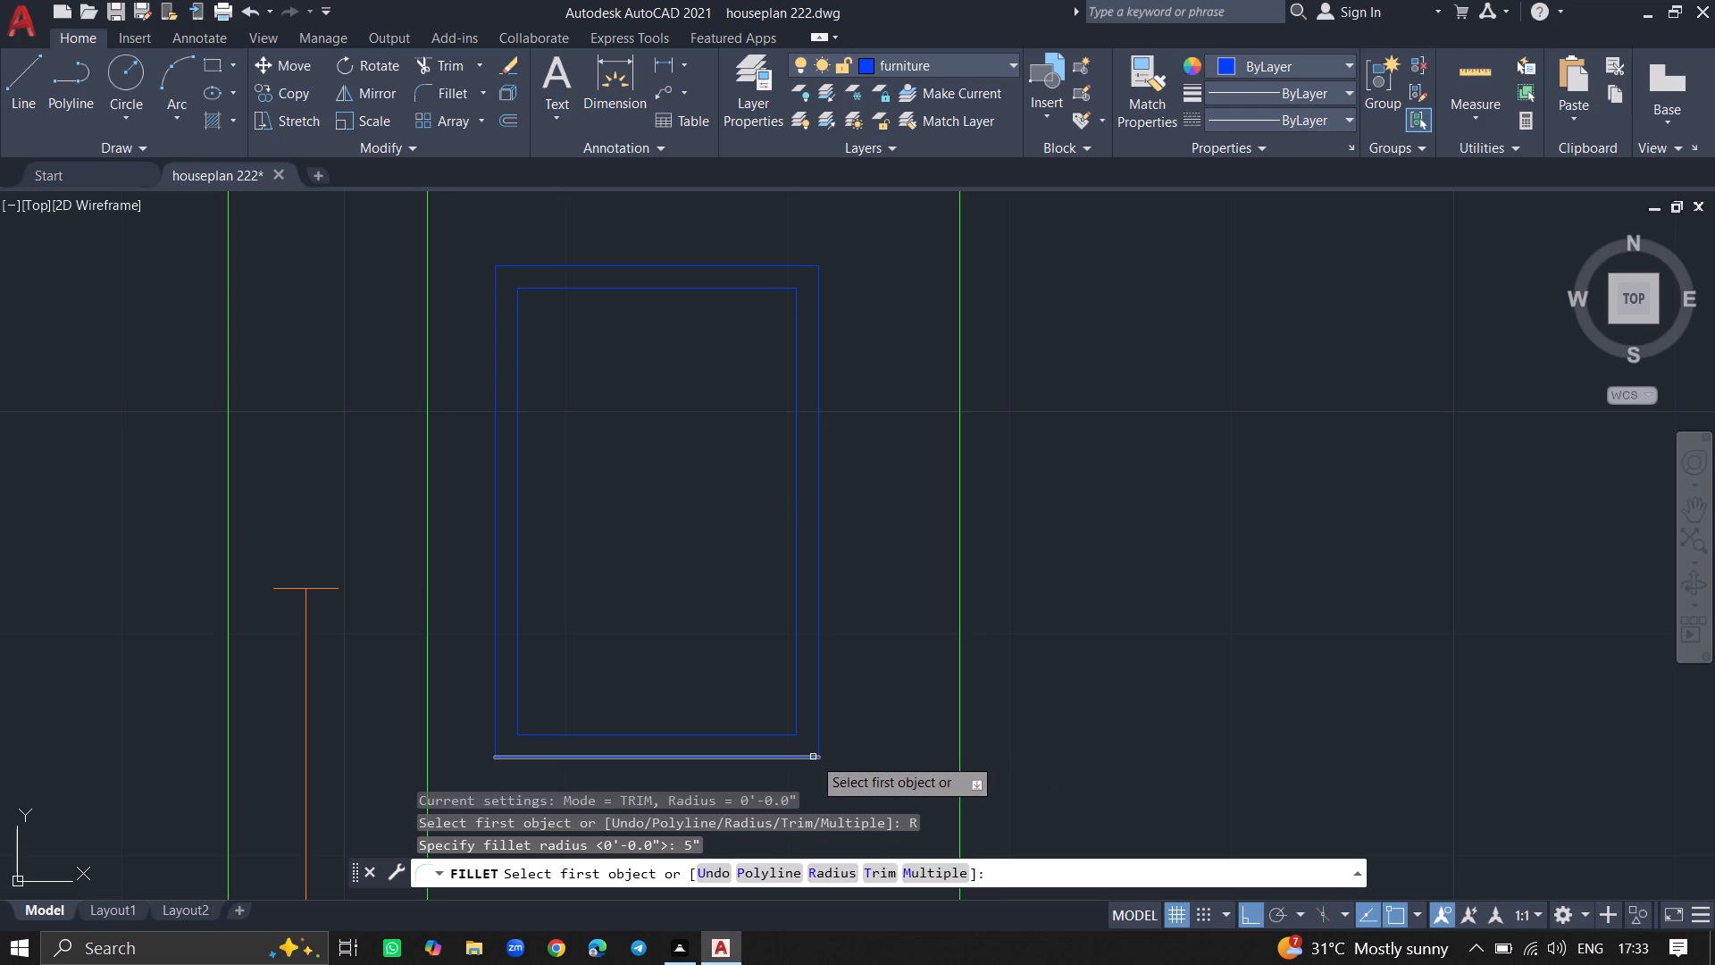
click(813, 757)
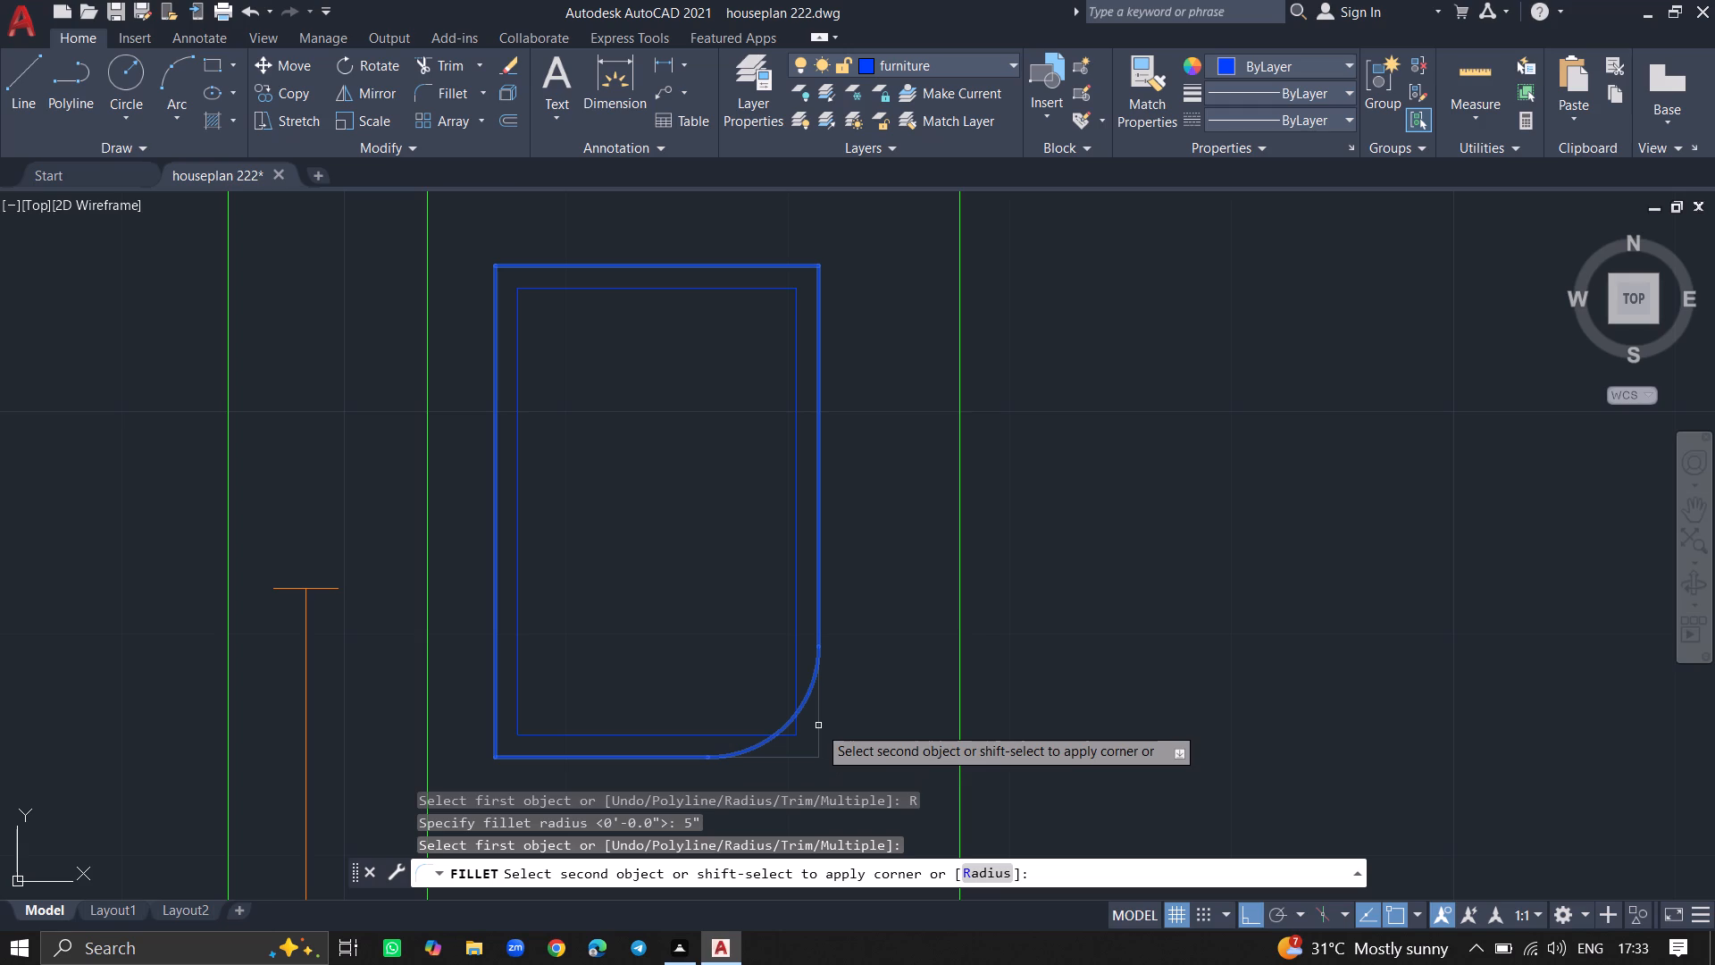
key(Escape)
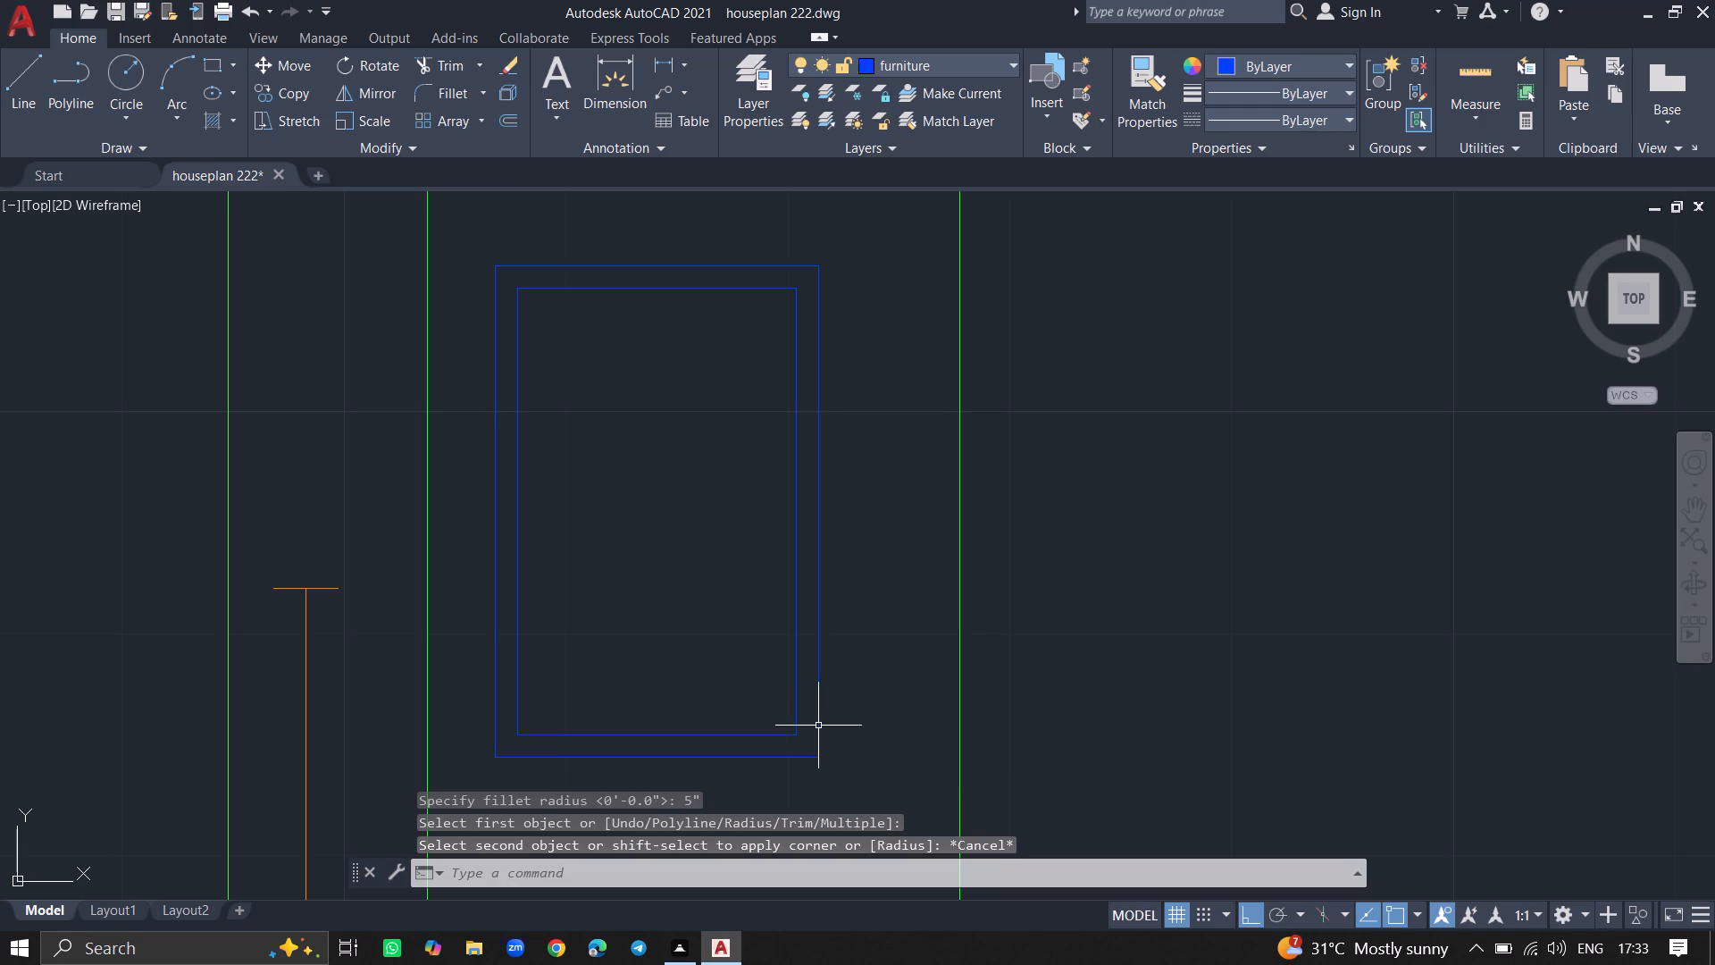
Fillet the southeast corners of the outer and inner fixture rectangles with a 2" radius.
key(f)
key(Return)
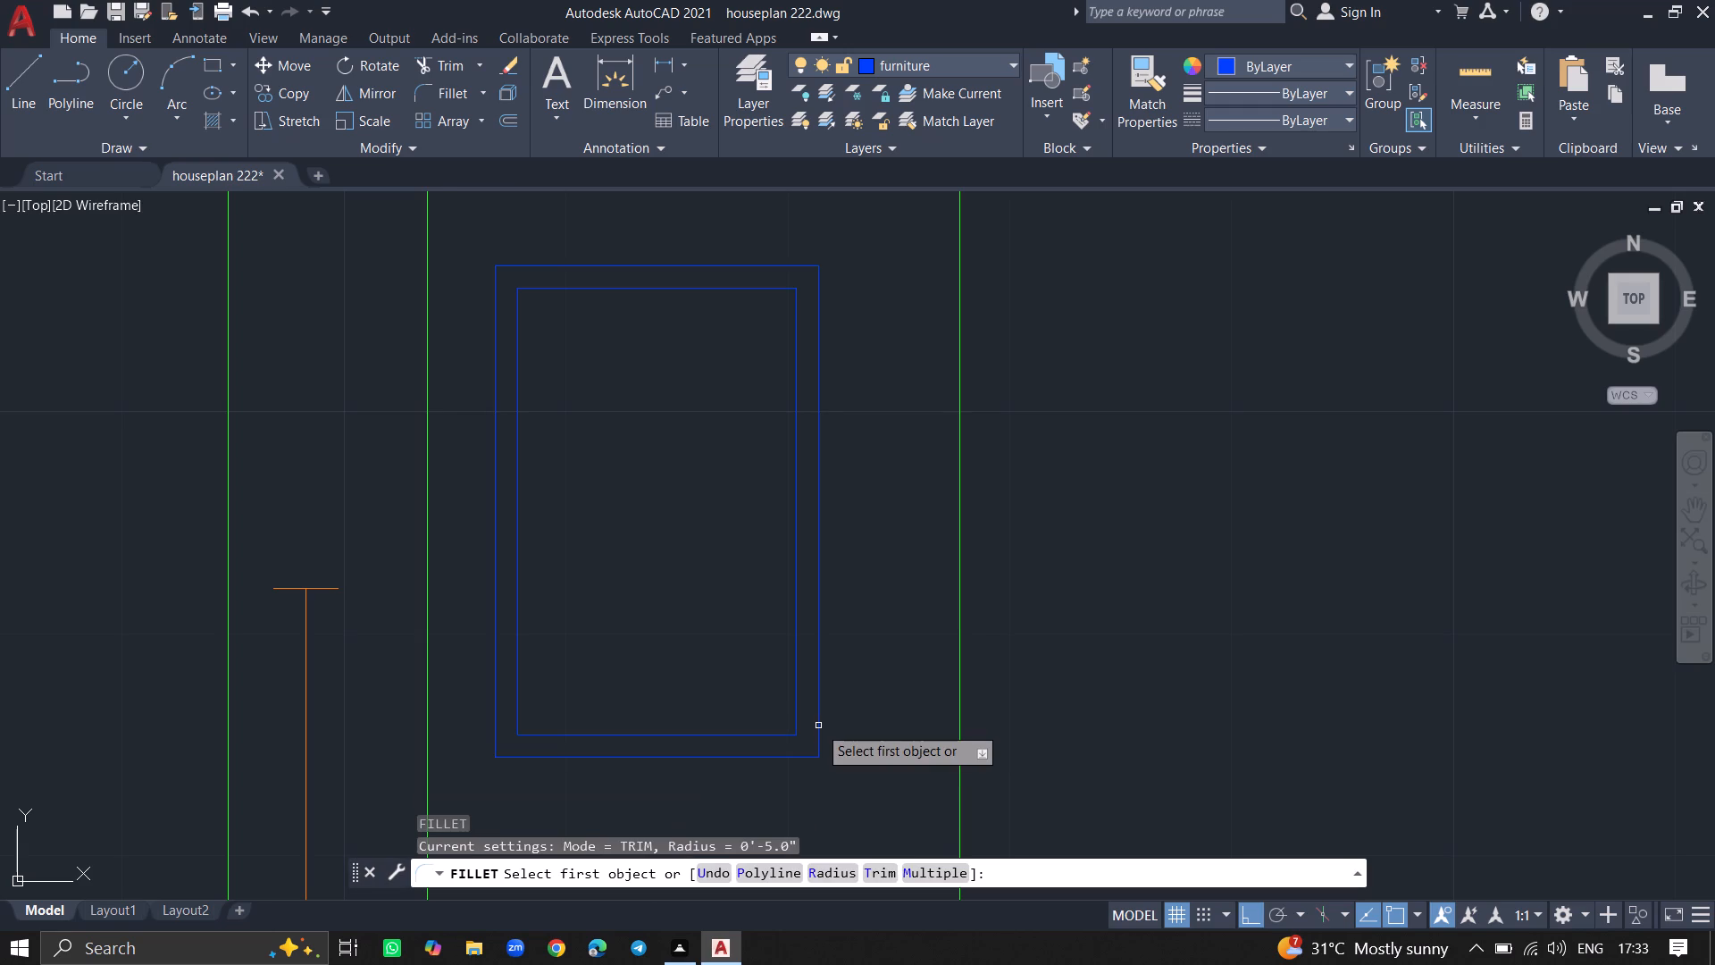
click(831, 867)
key(2)
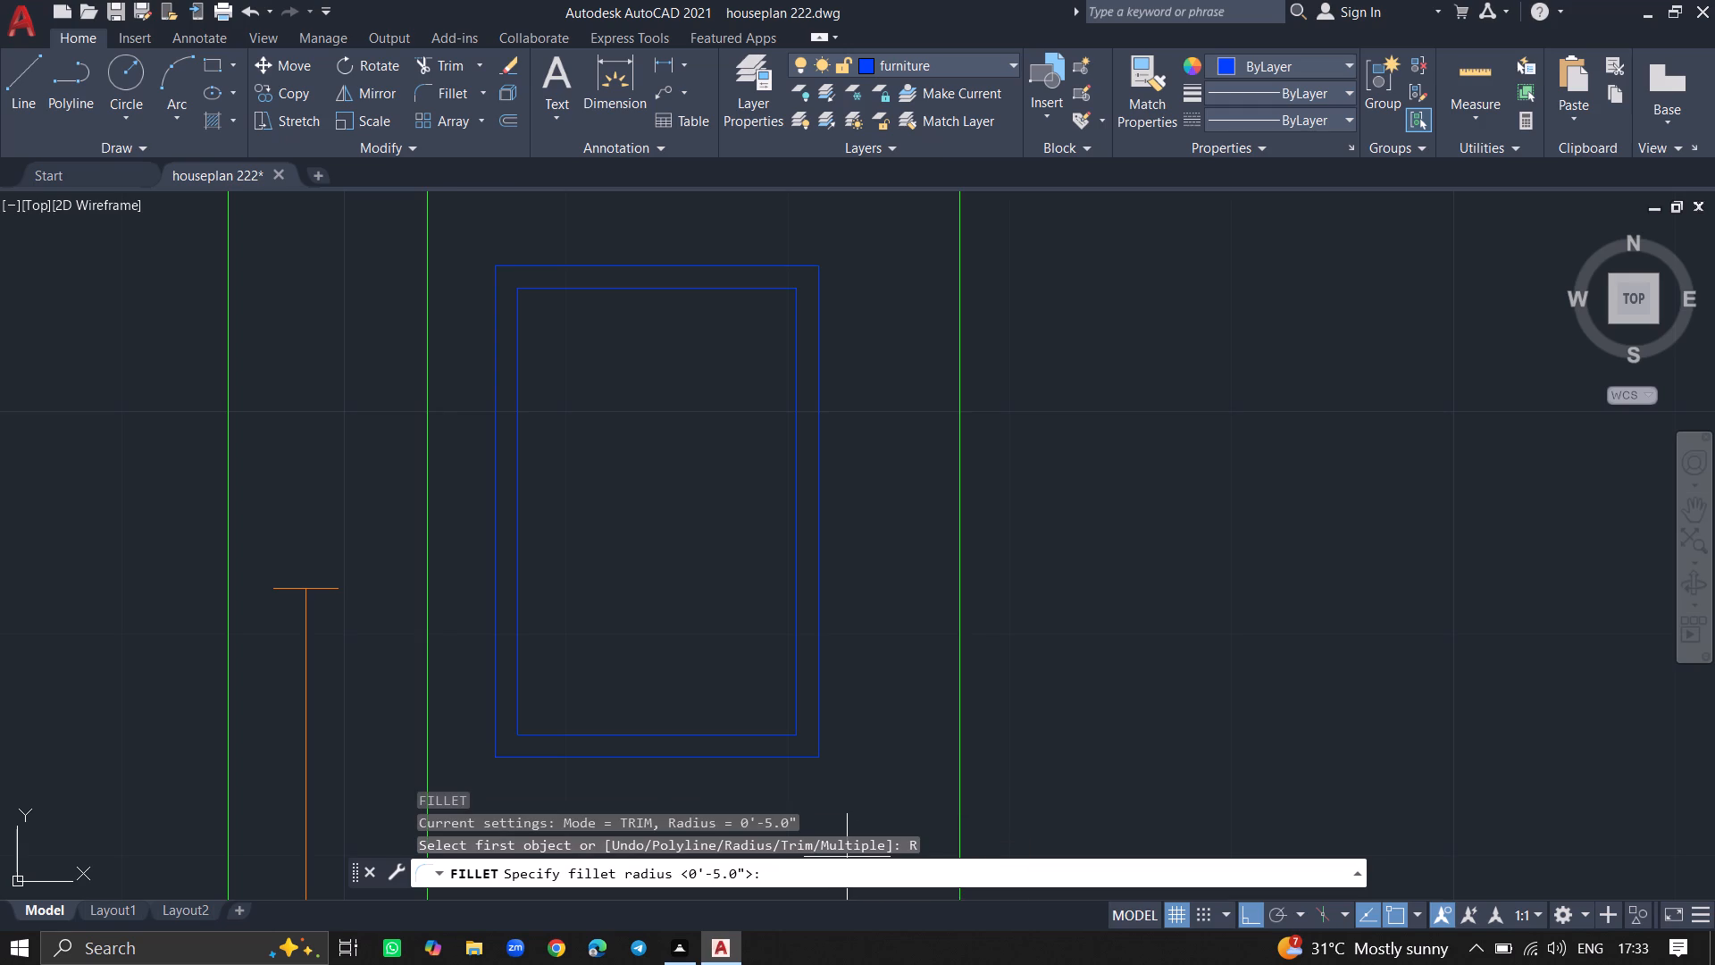
key(shift+quotedbl)
key(Return)
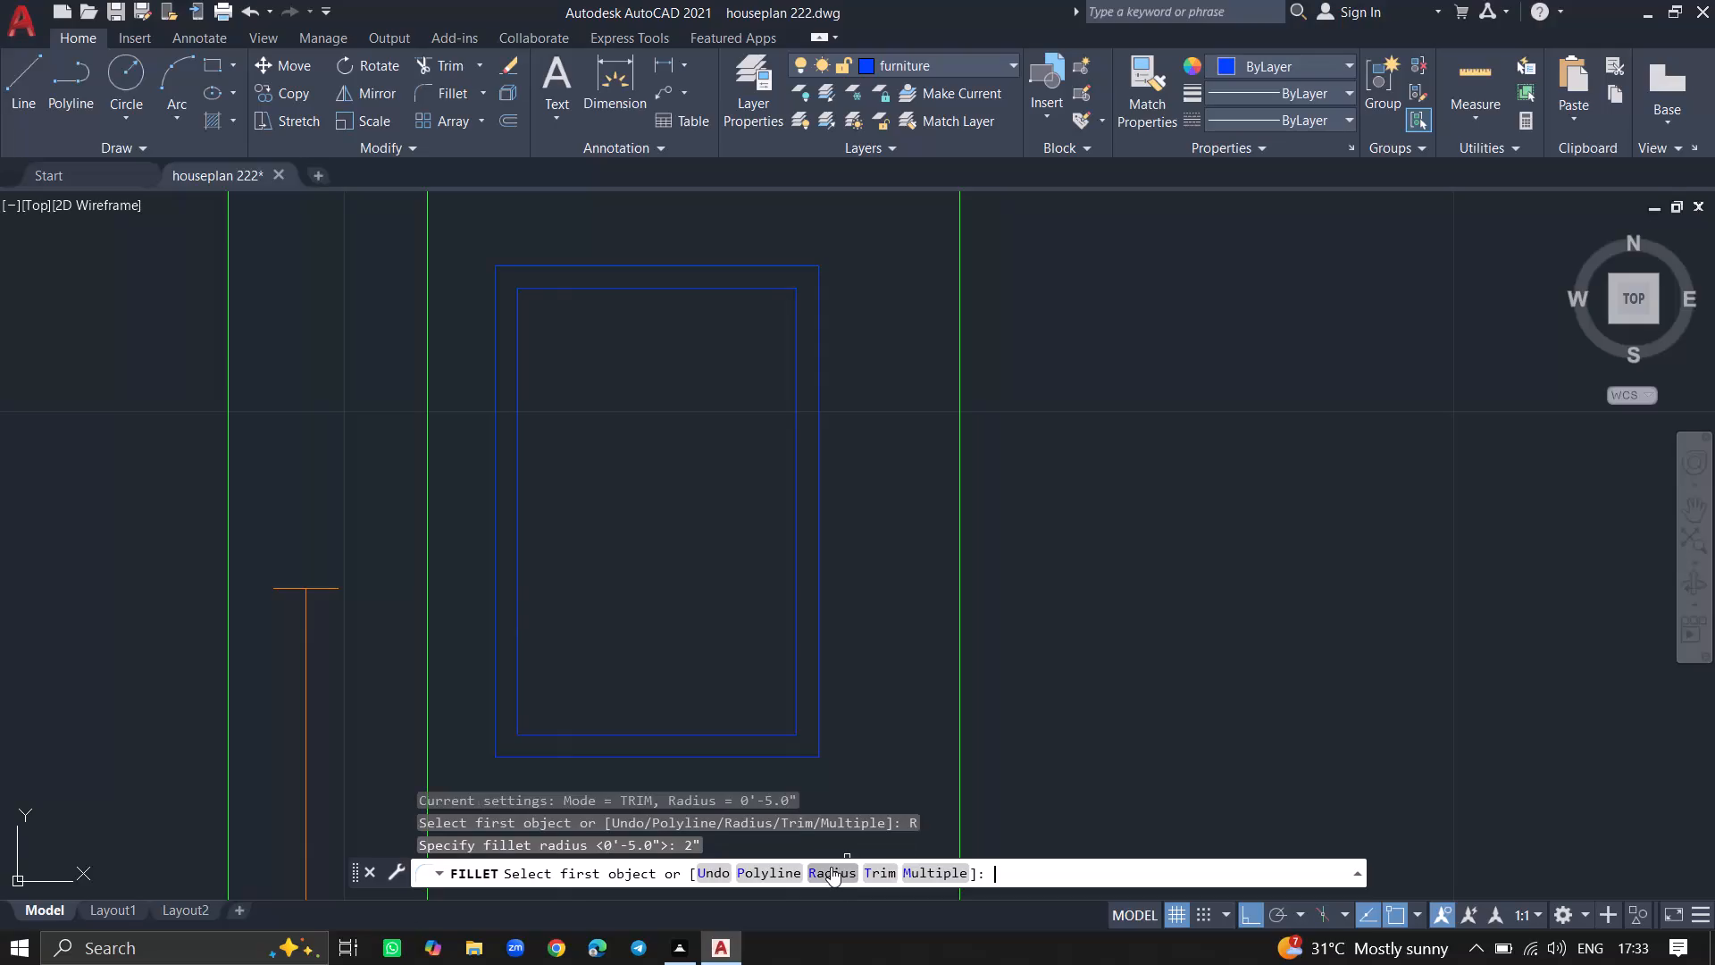
click(779, 756)
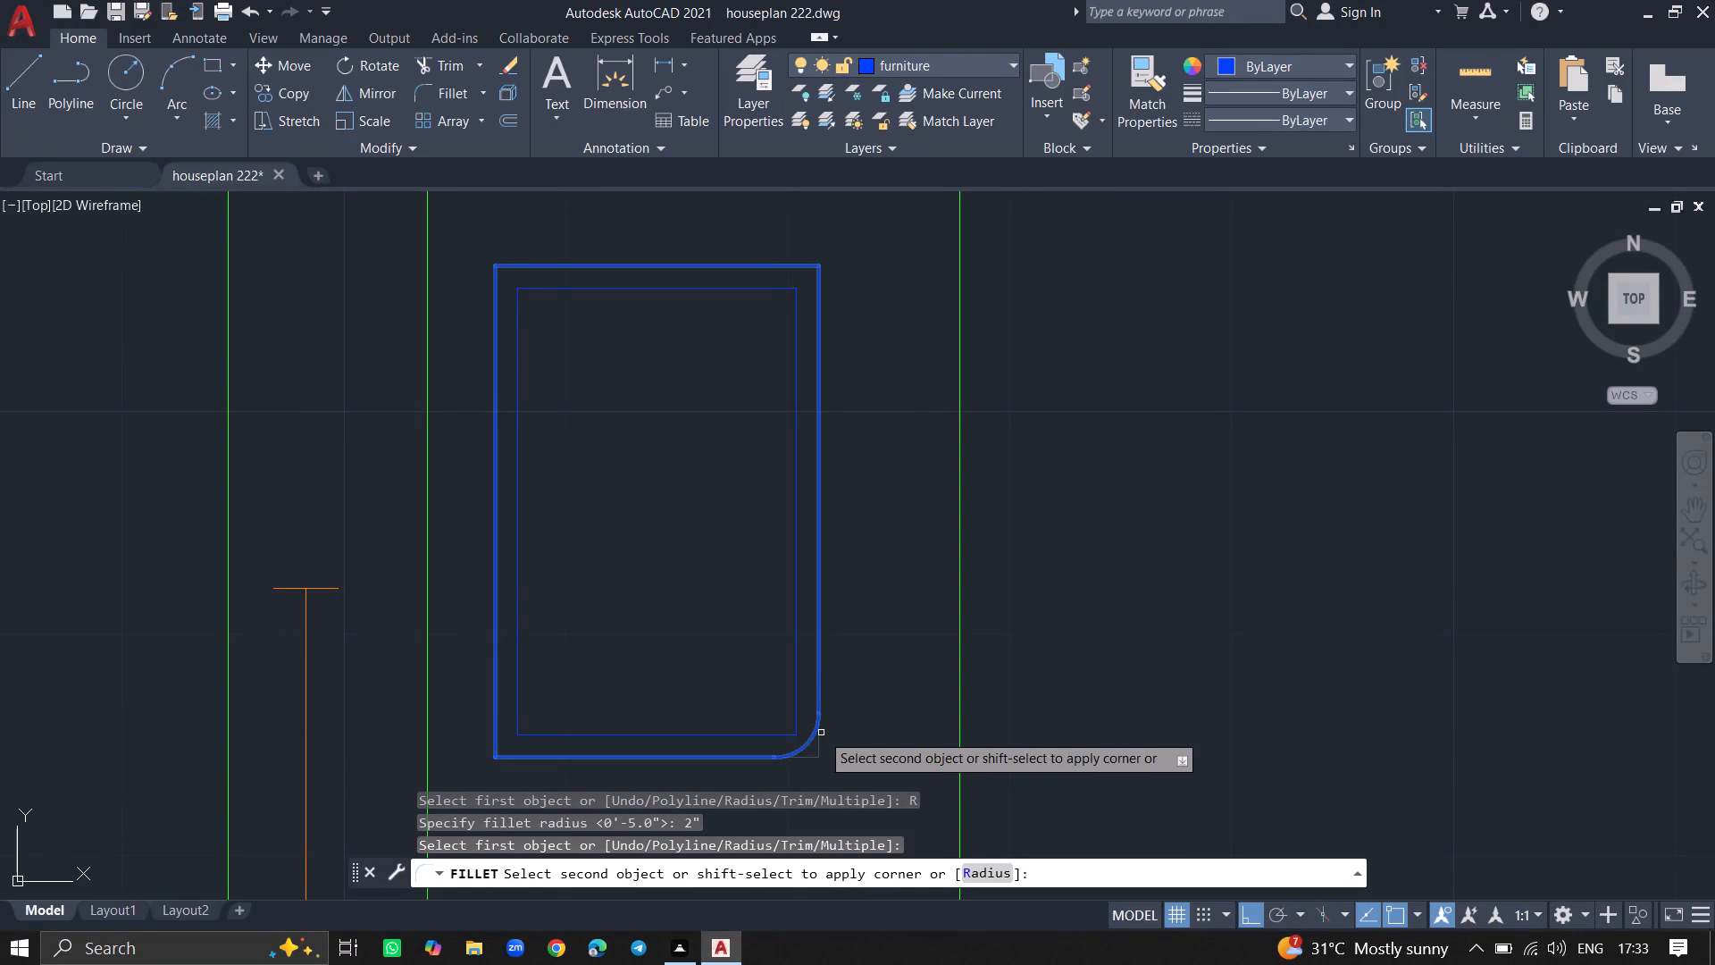
click(821, 733)
key(space)
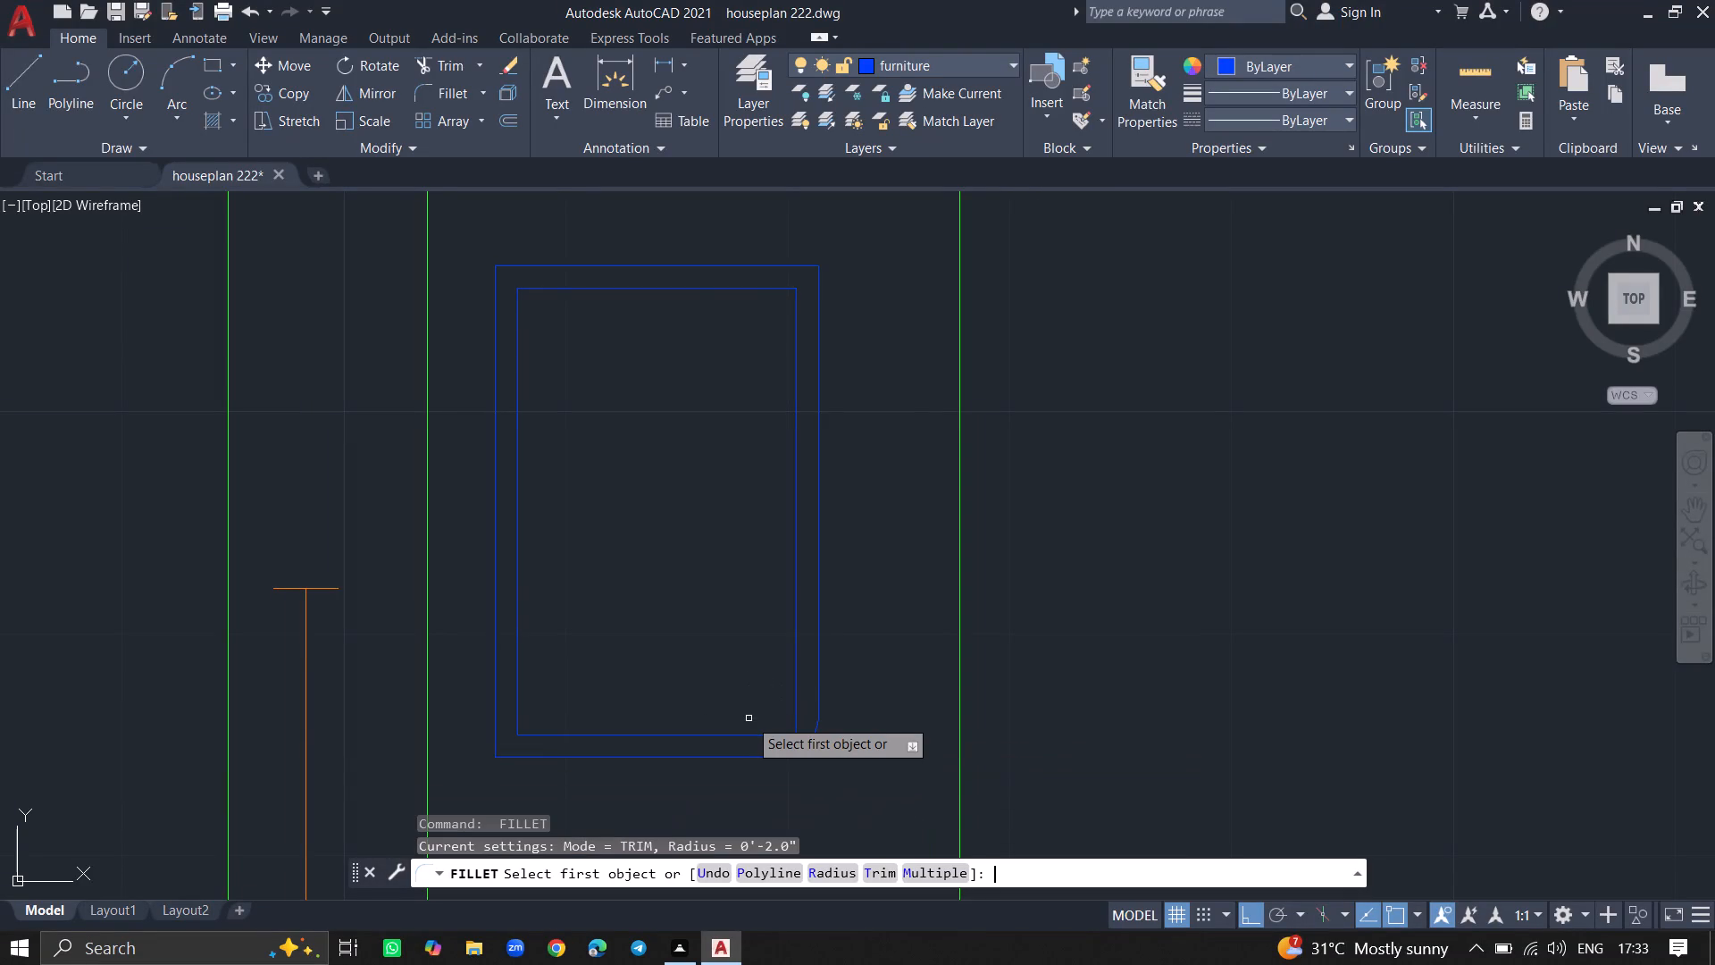
click(745, 734)
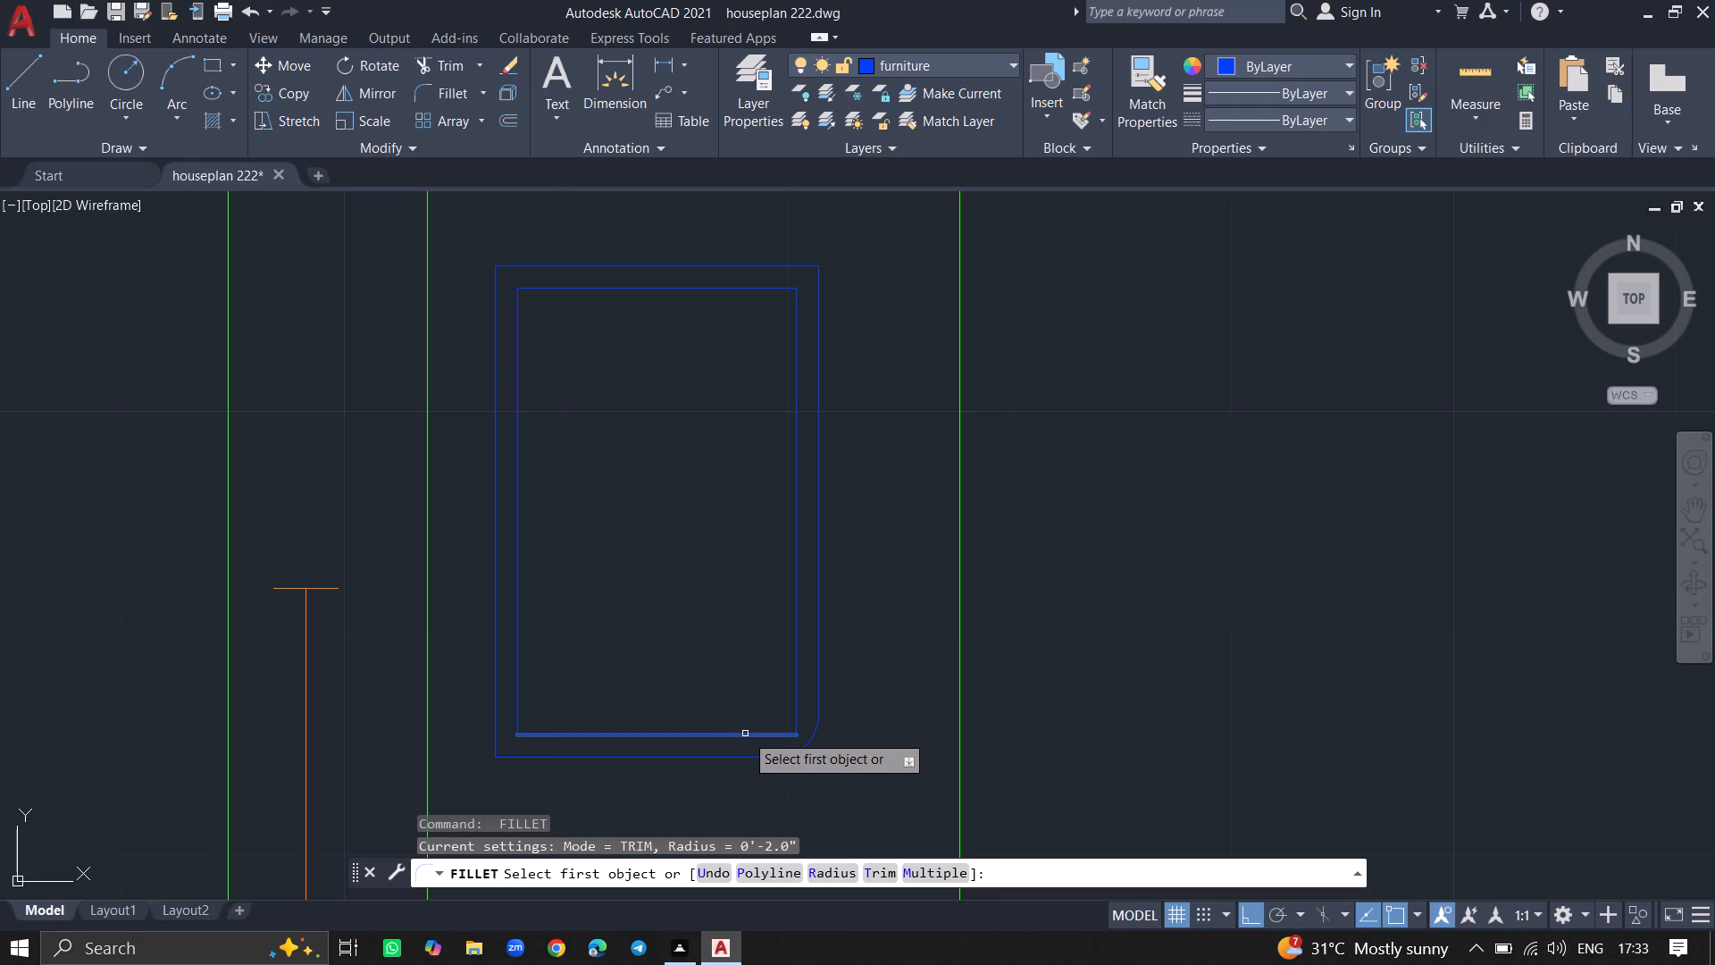
click(799, 699)
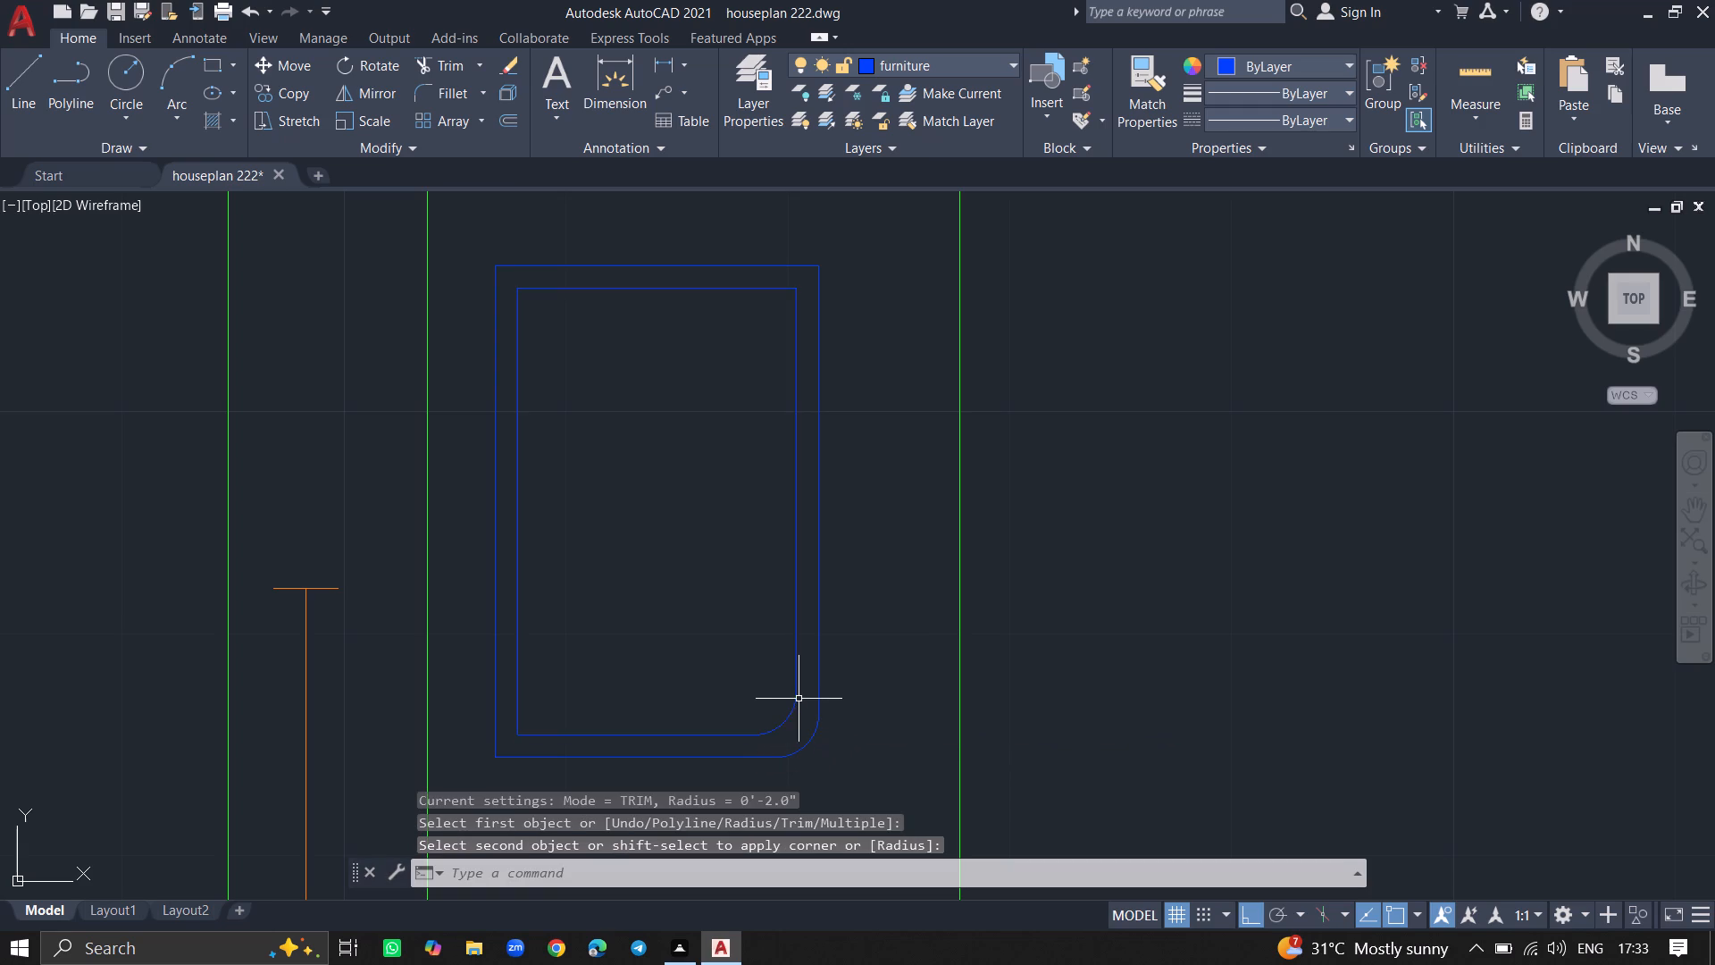
Fillet the southwest corners of the inner and outer fixture rectangles with the same 2" radius.
key(space)
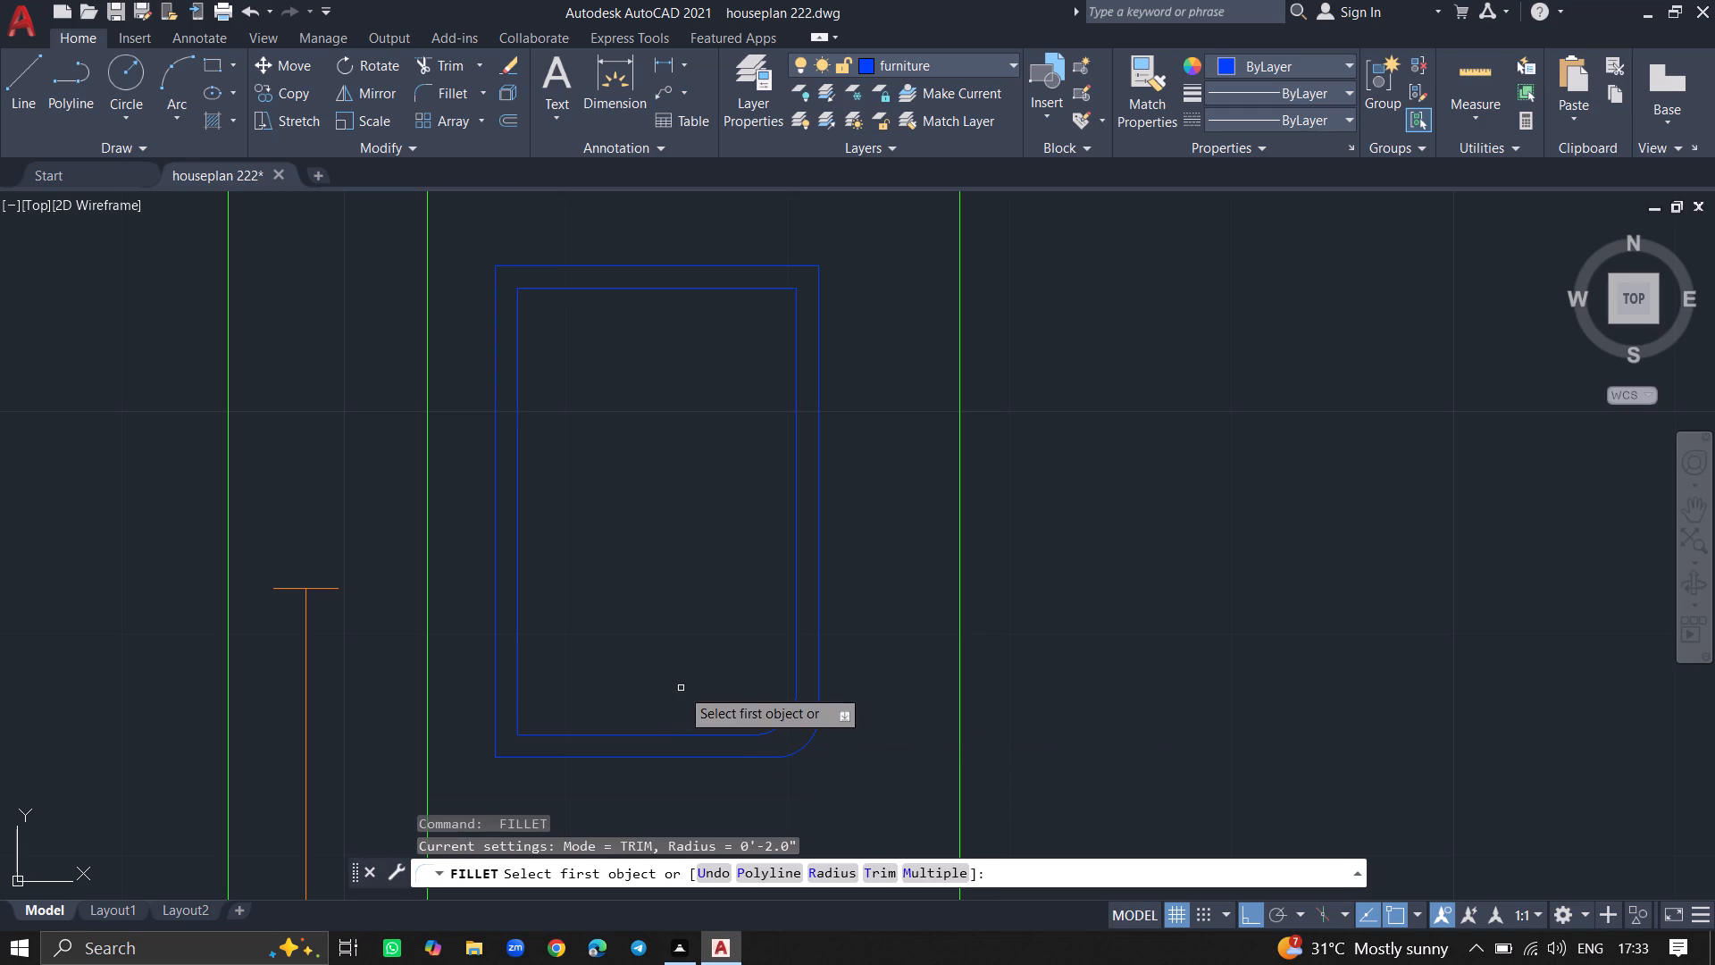
click(519, 680)
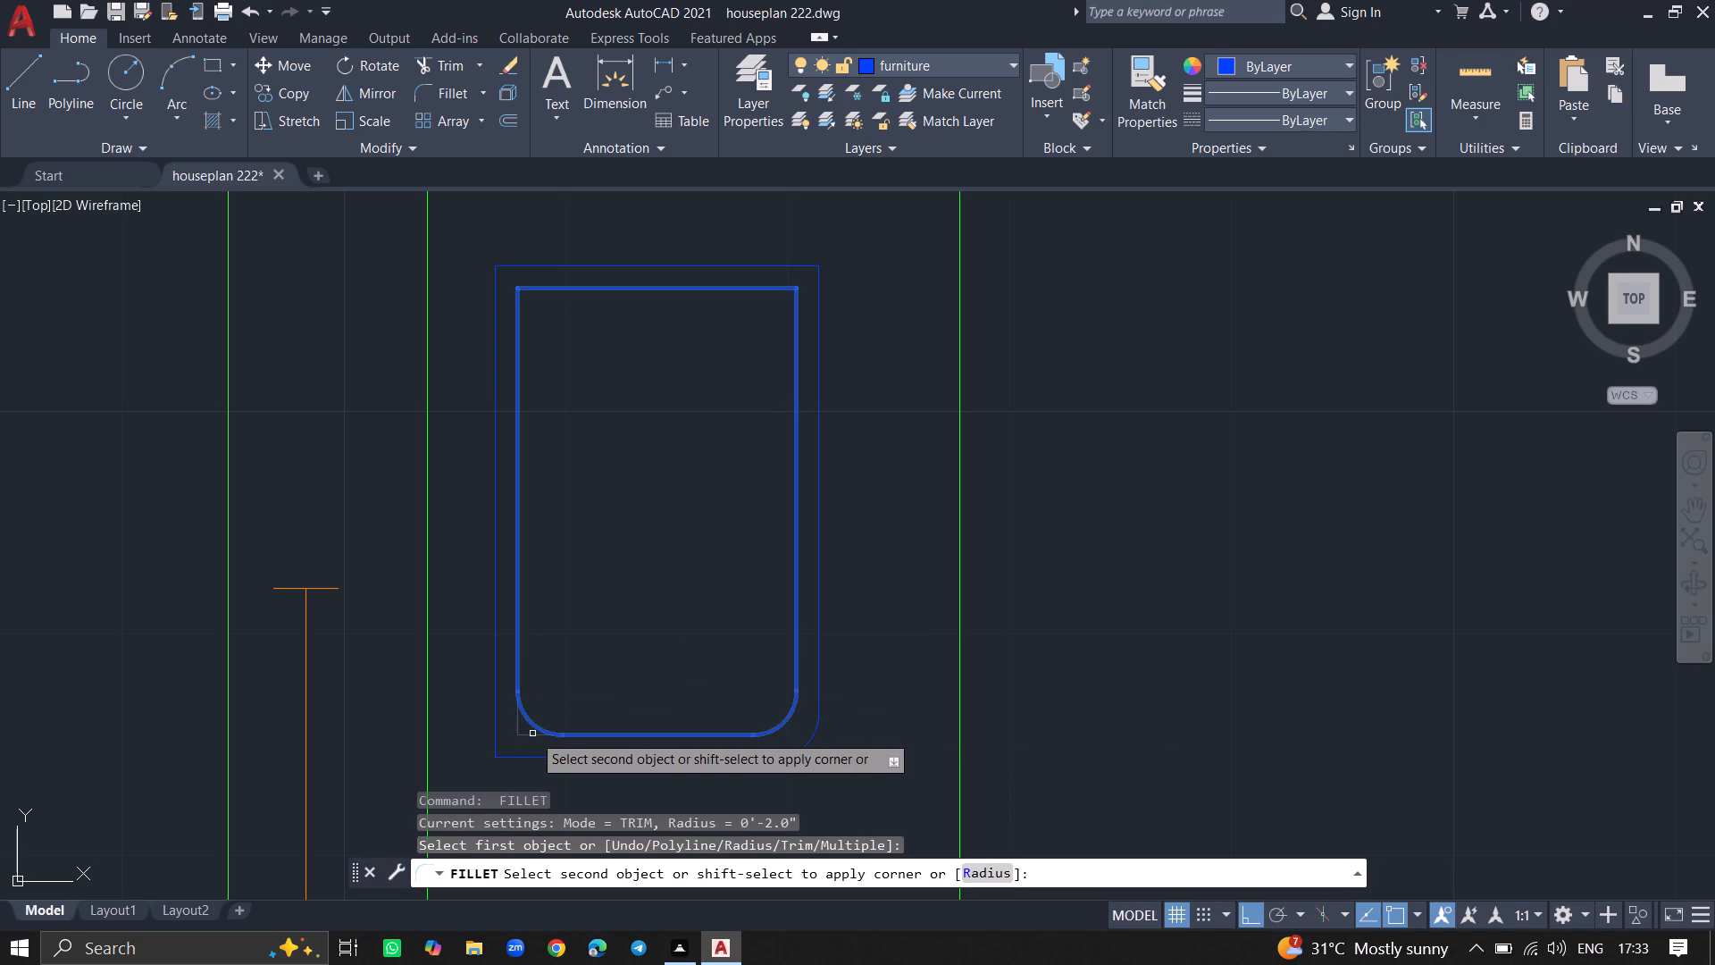
click(532, 734)
key(space)
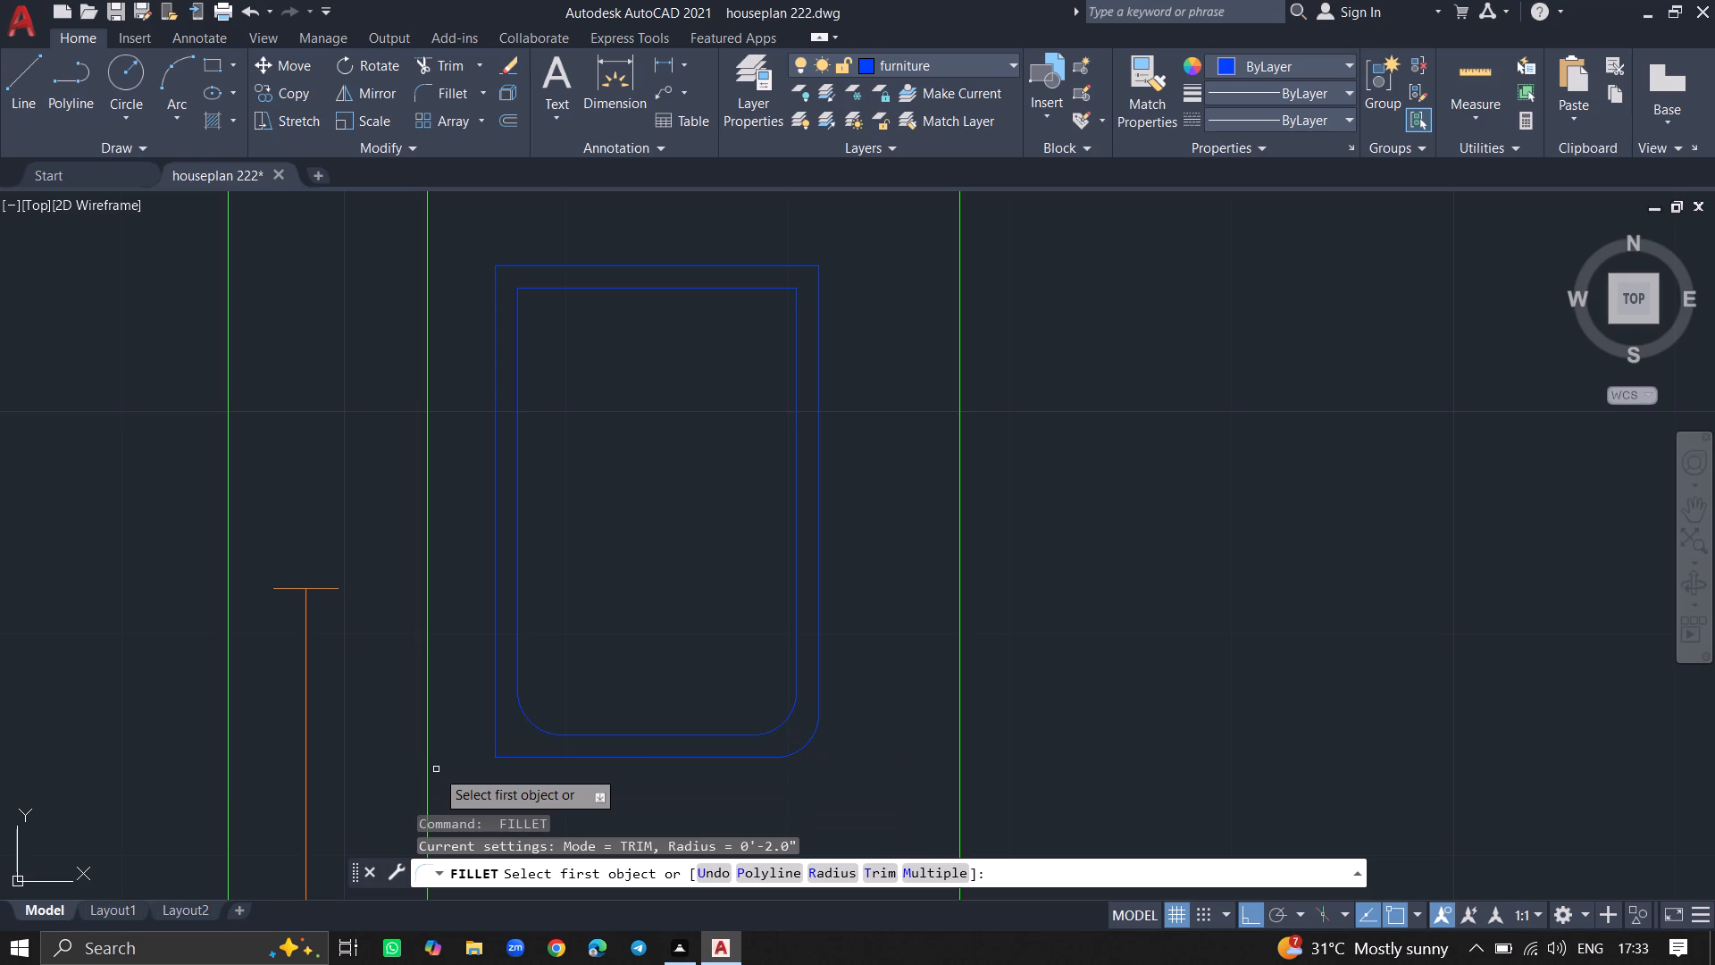
click(494, 720)
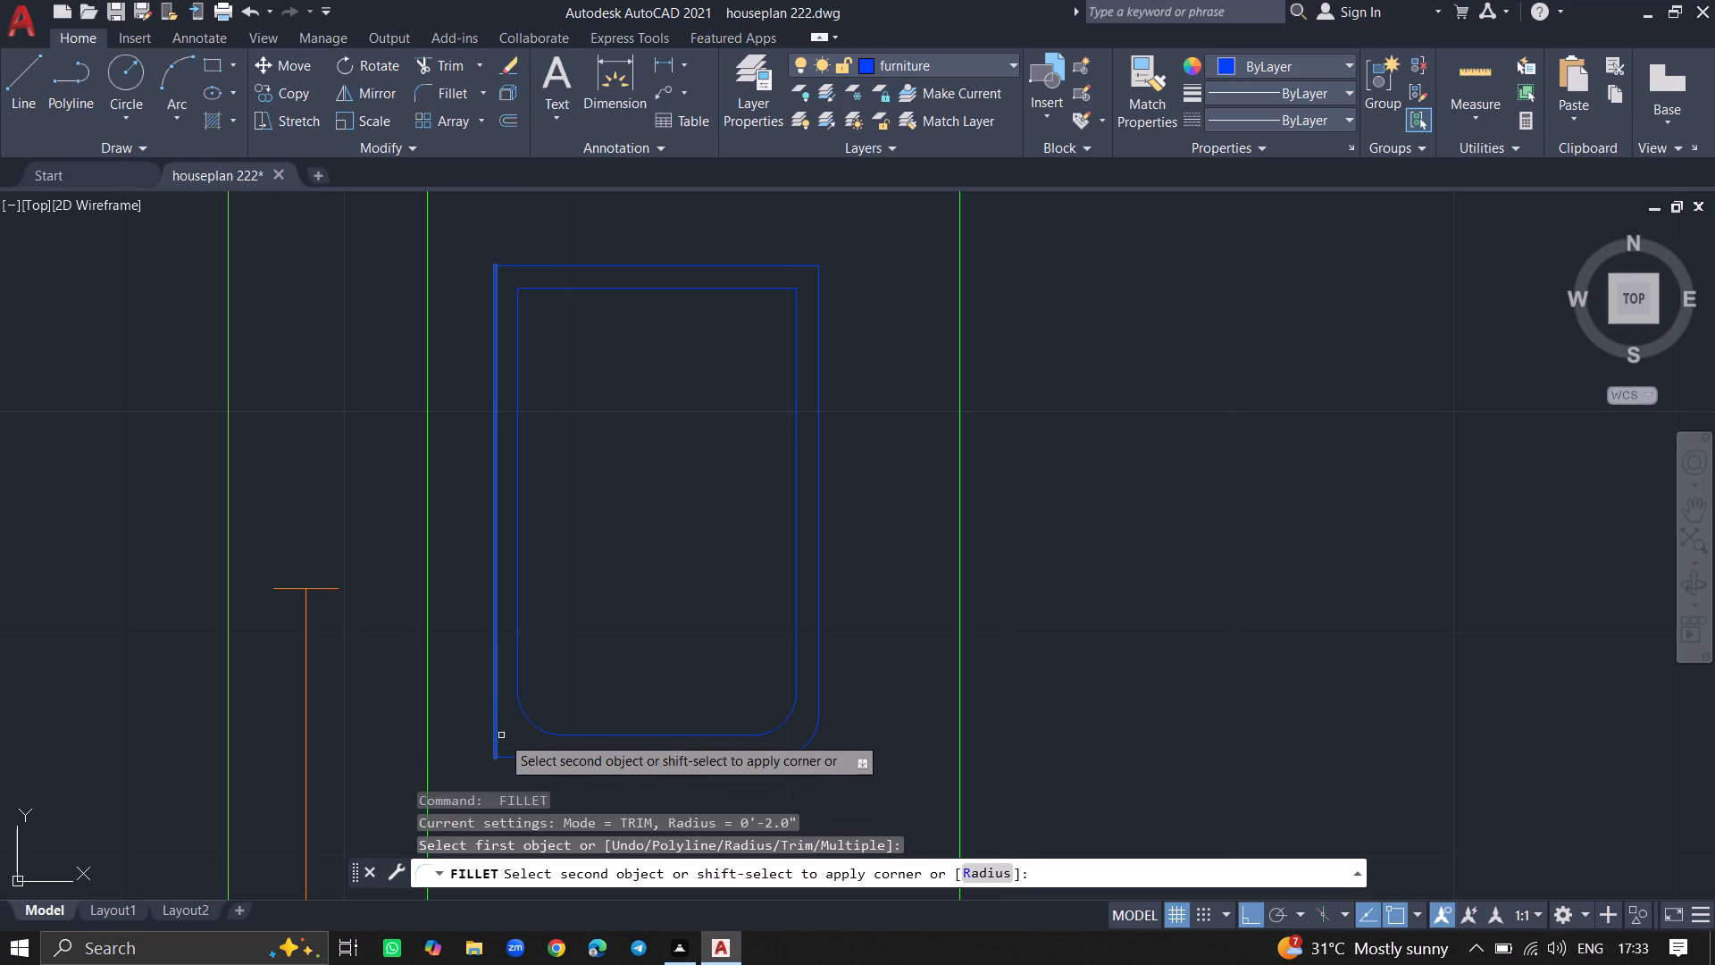
click(511, 759)
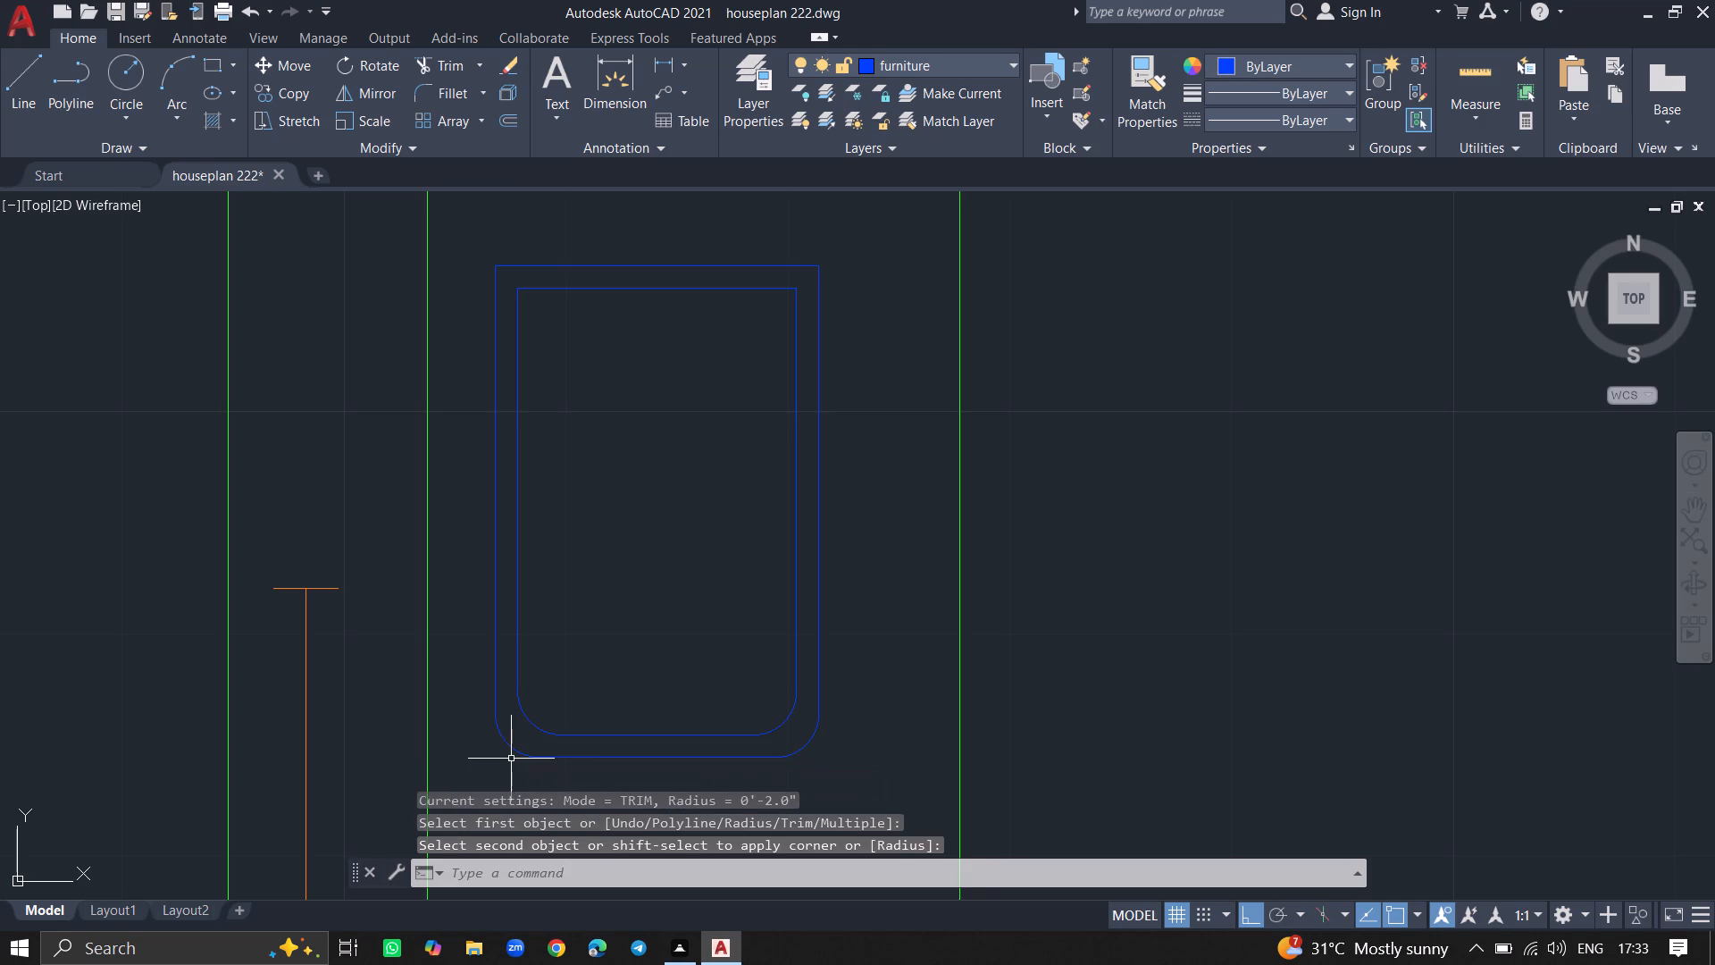
Fillet the northeast corners of the outer and inner fixture rectangles with the 2" radius.
key(space)
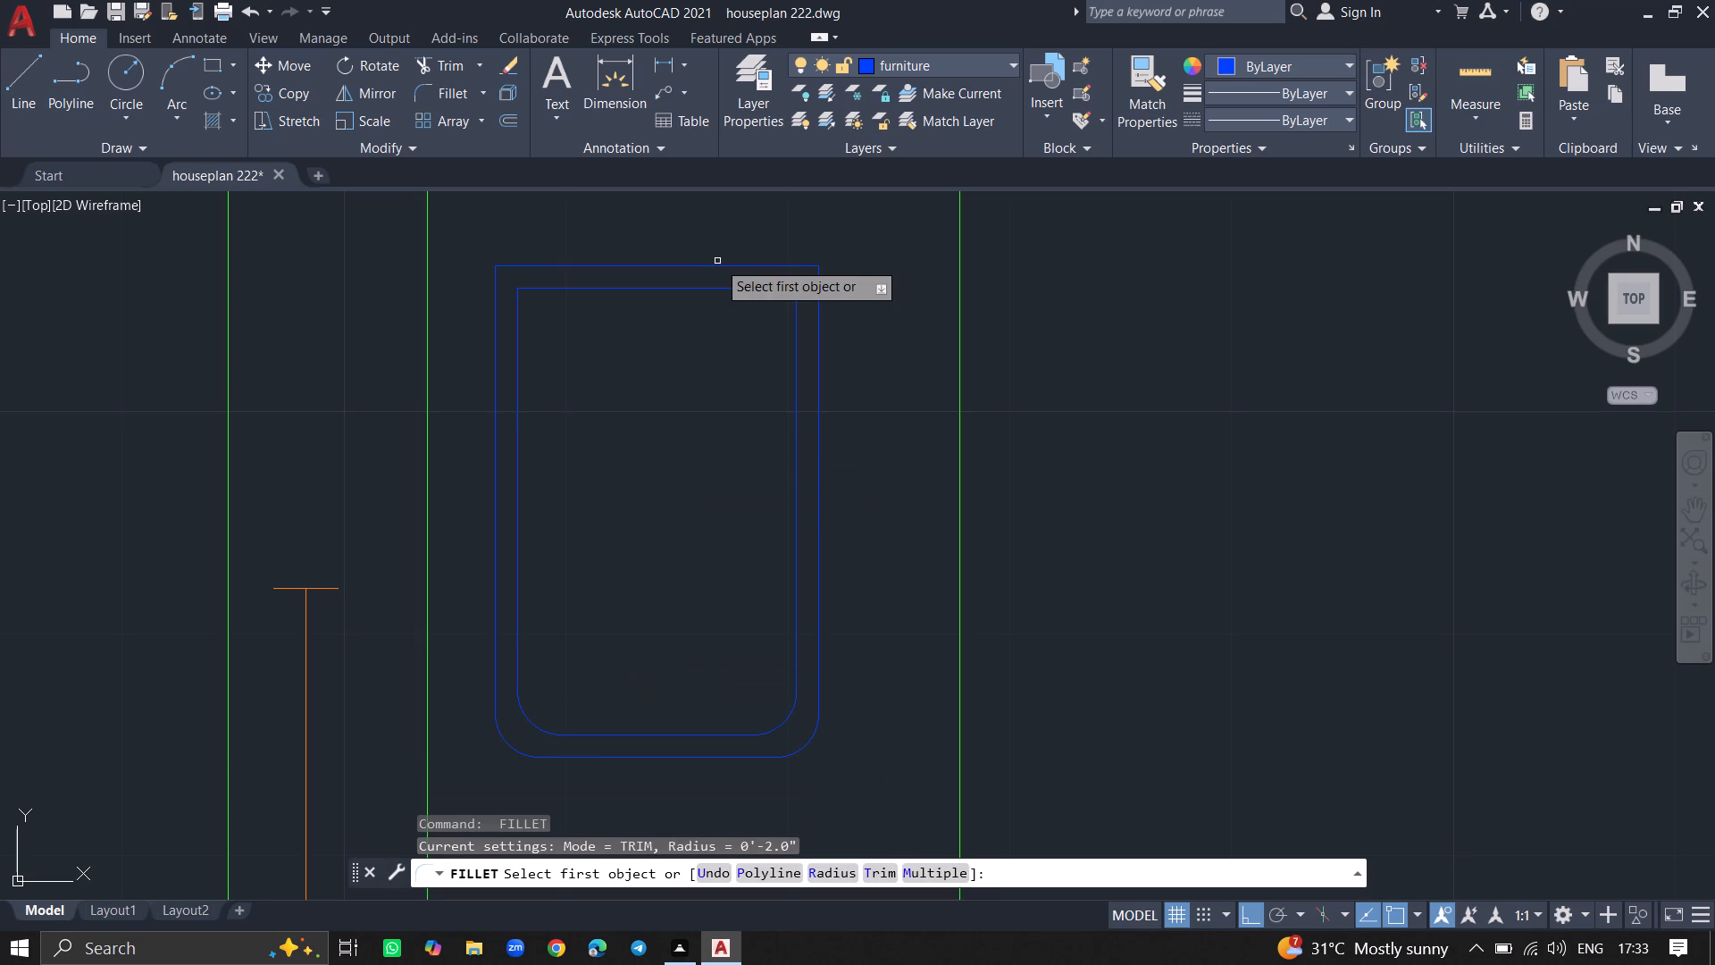
click(724, 263)
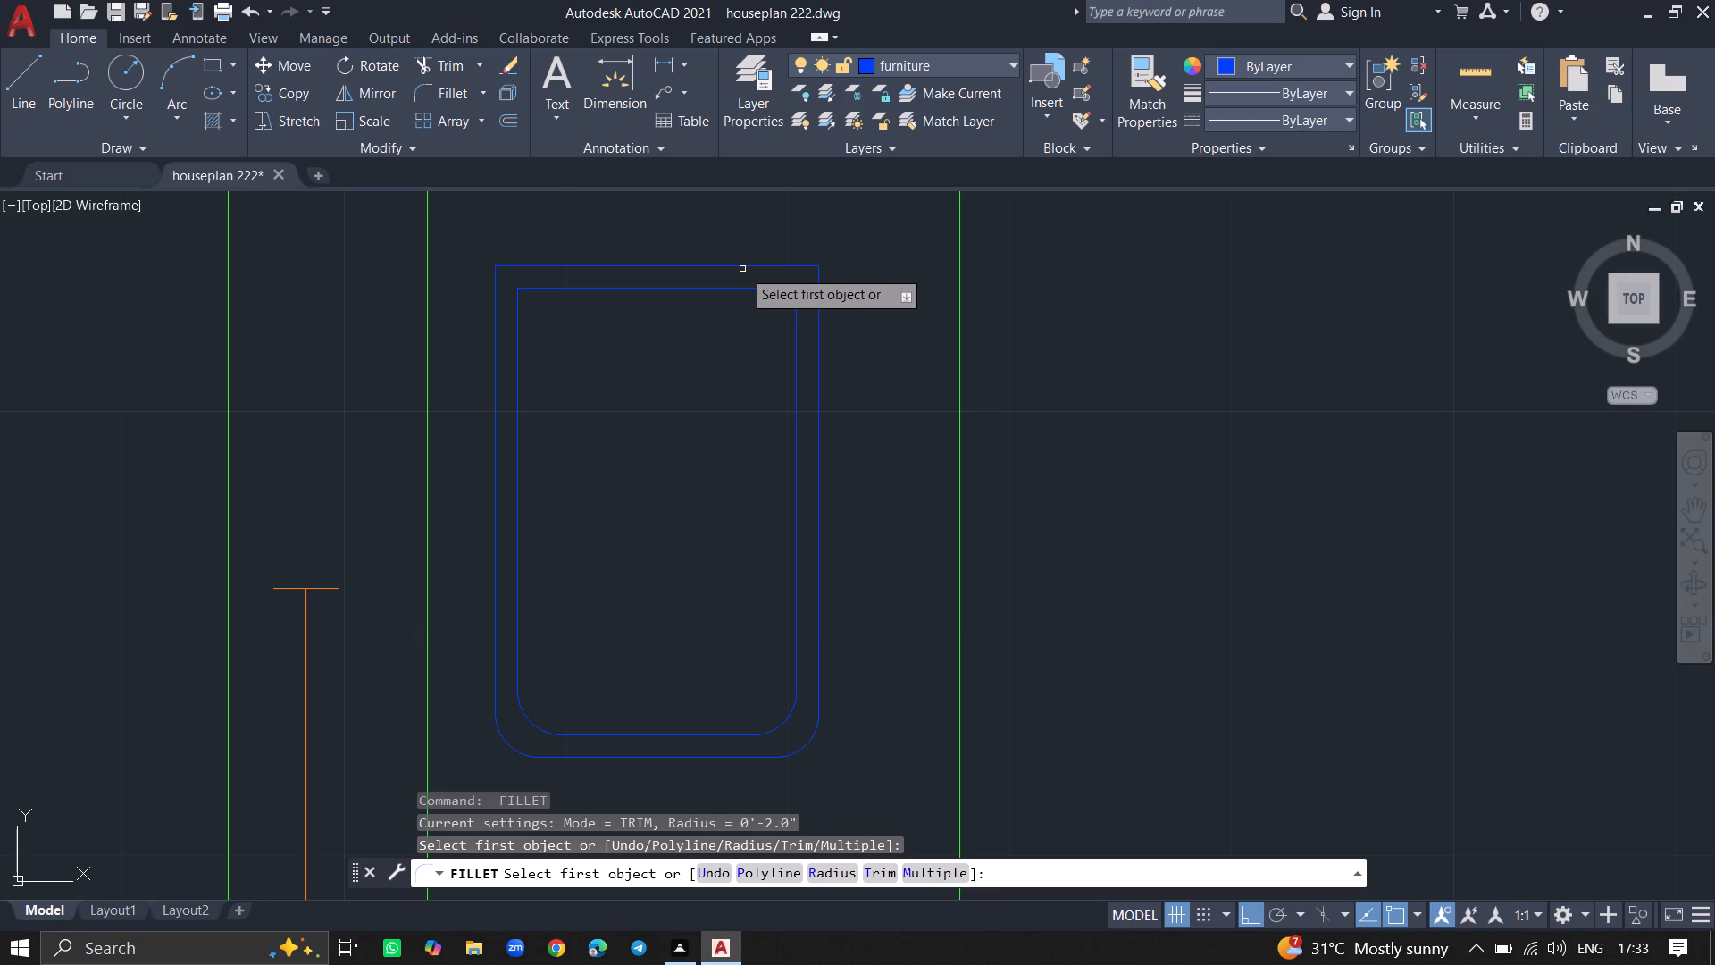
click(742, 264)
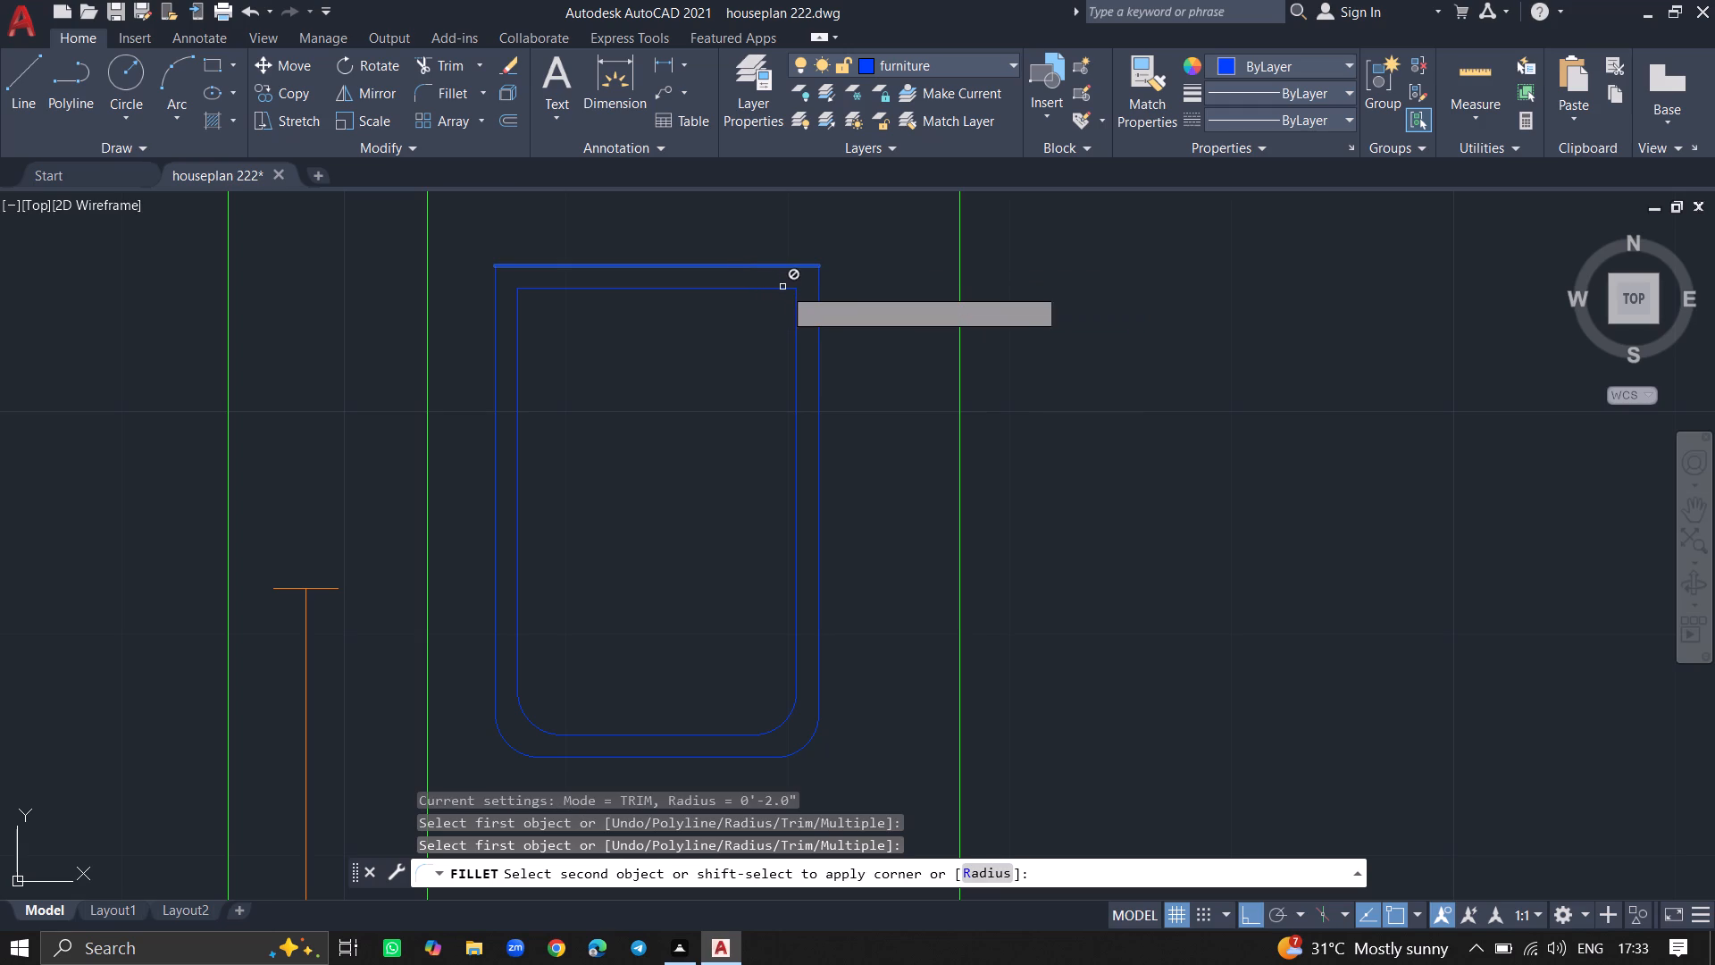
click(817, 298)
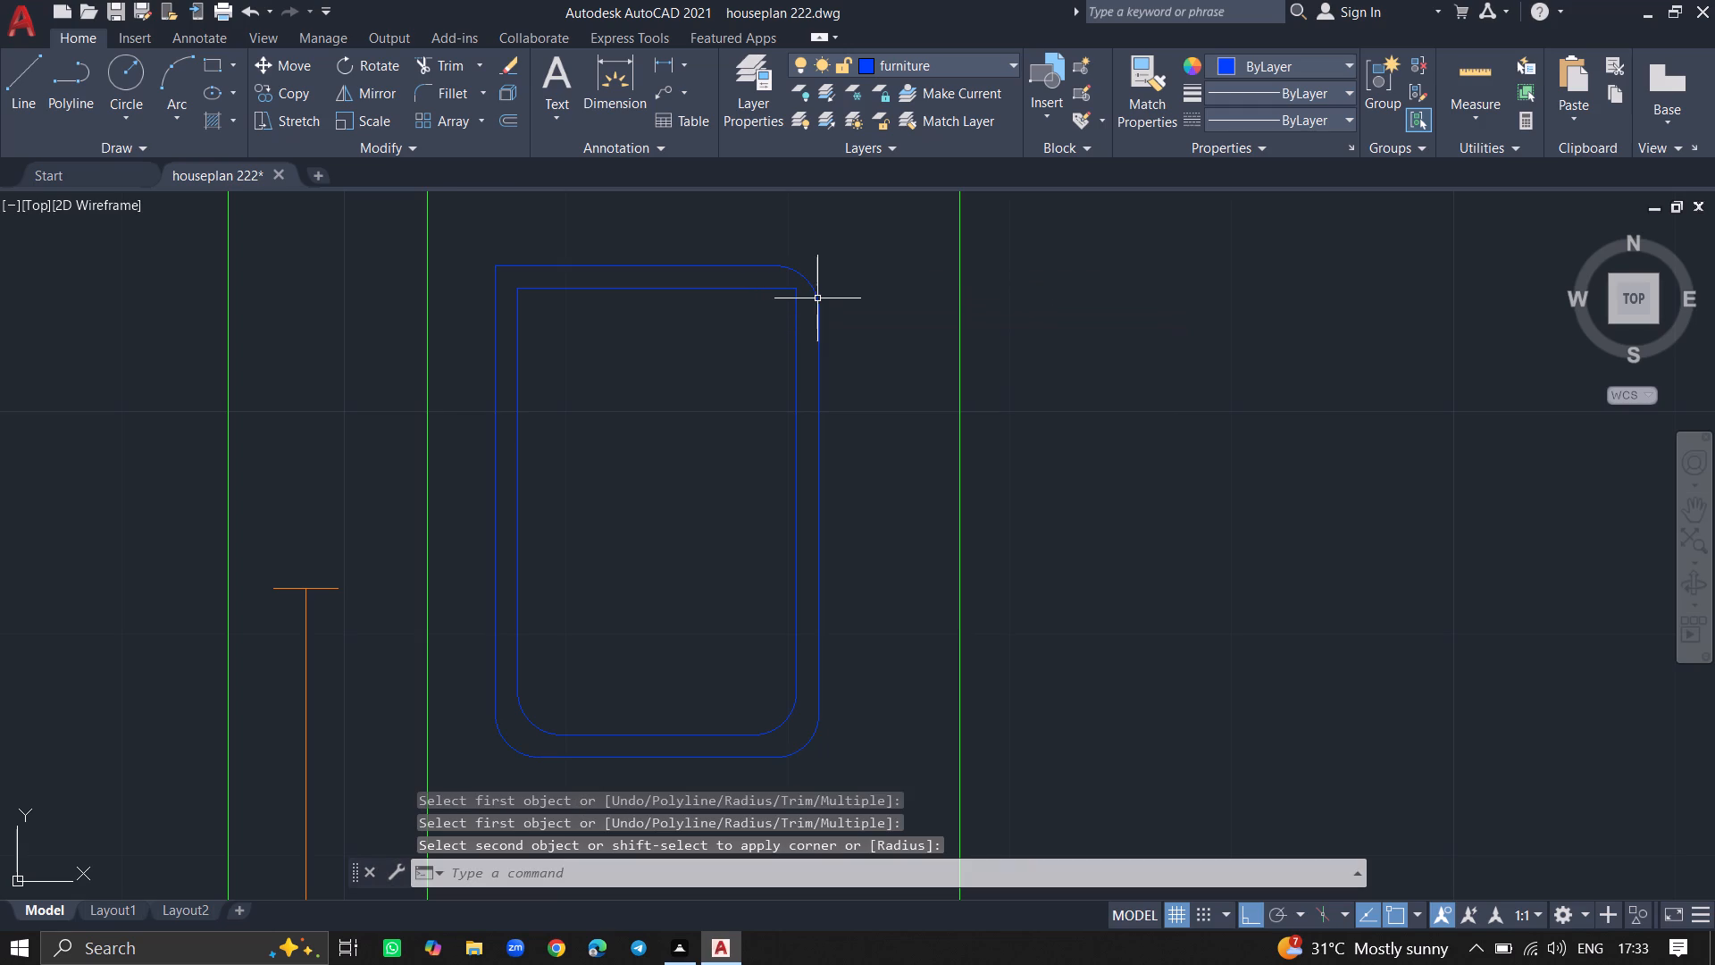
key(space)
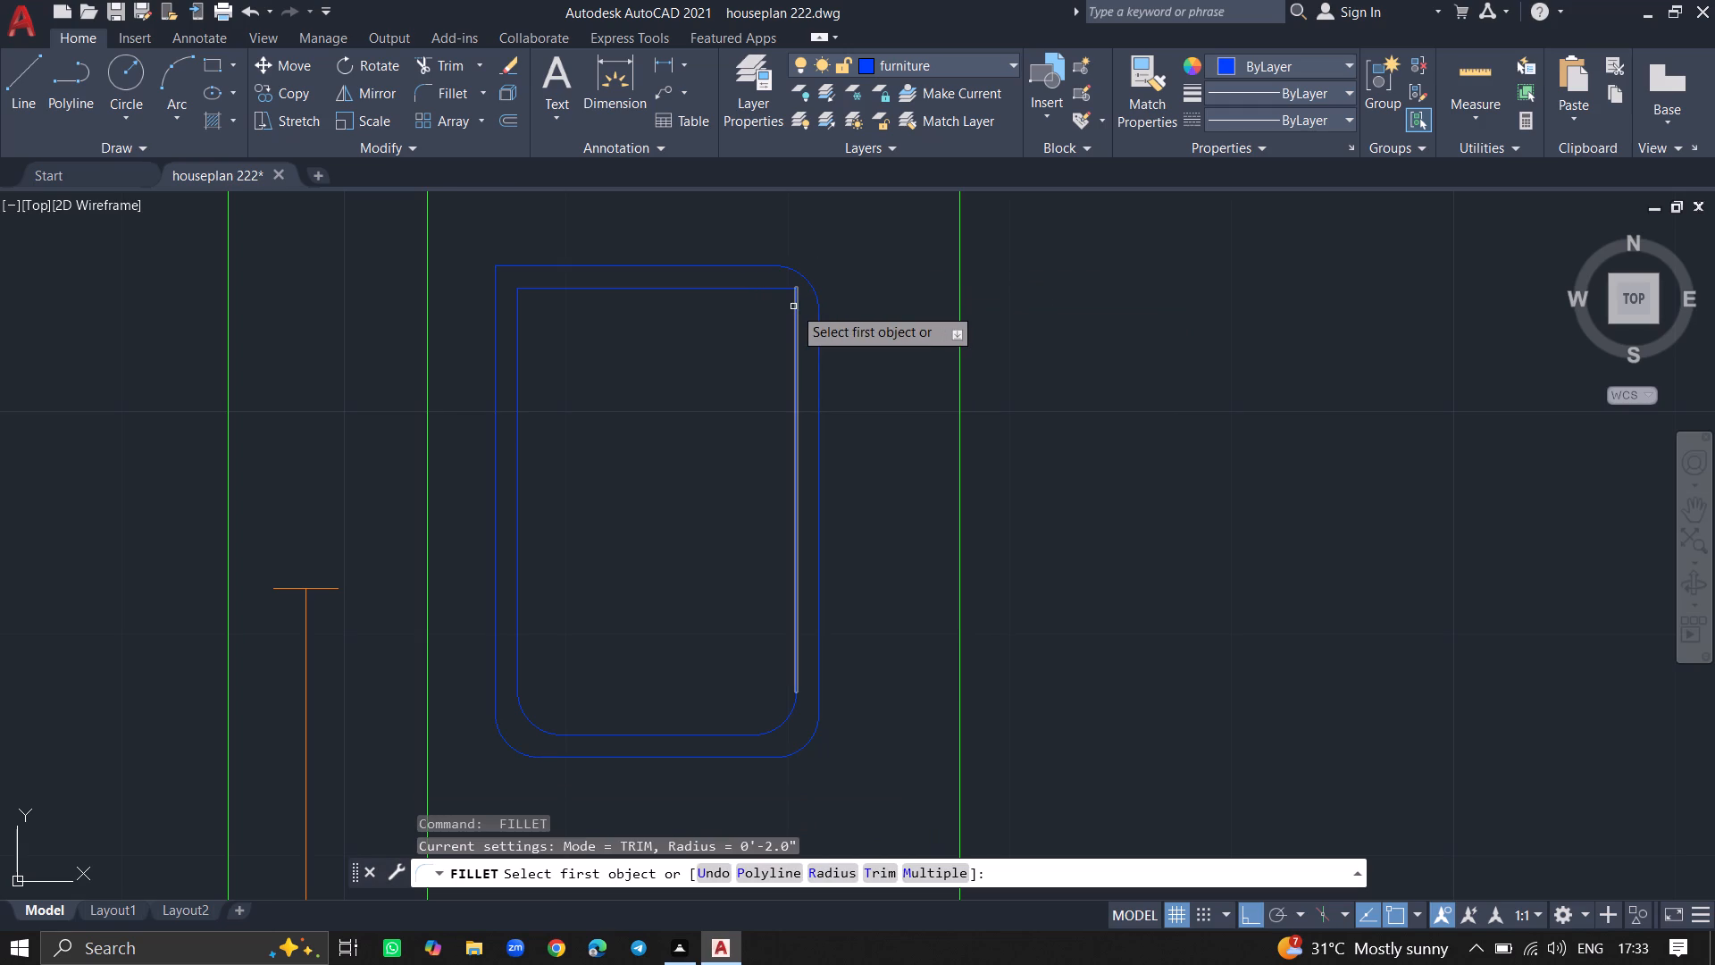
click(795, 306)
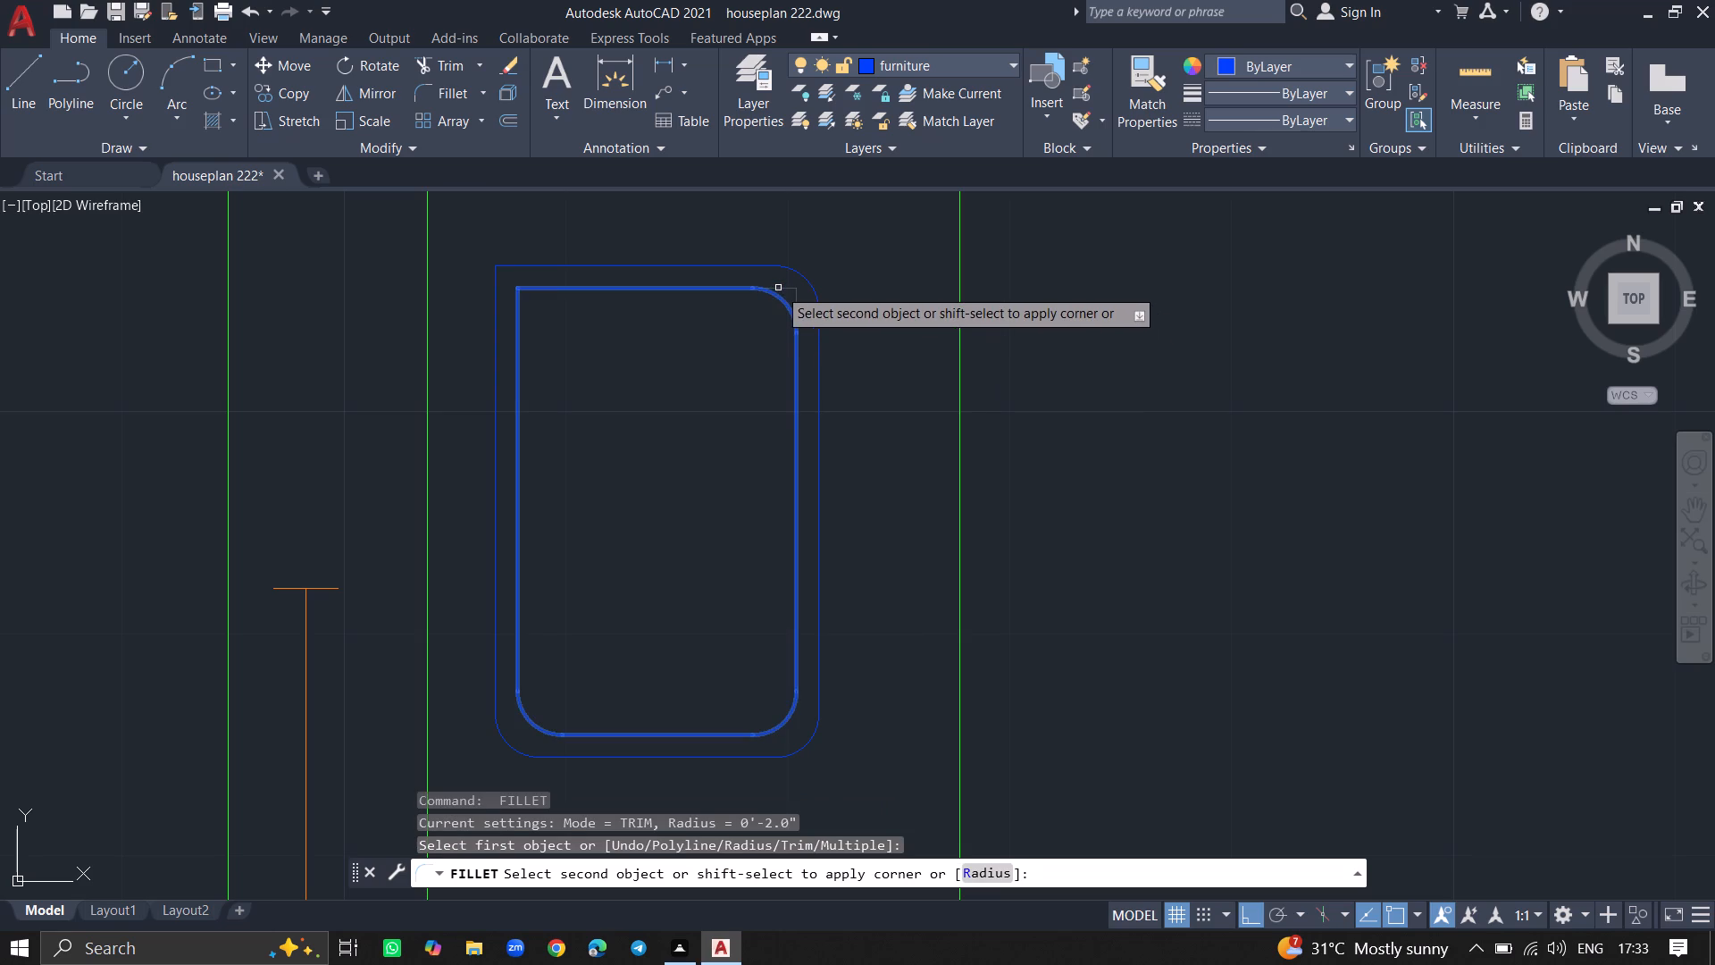
click(778, 288)
Fillet the northwest corners of the inner and outer fixture rectangles with the 2" radius.
key(space)
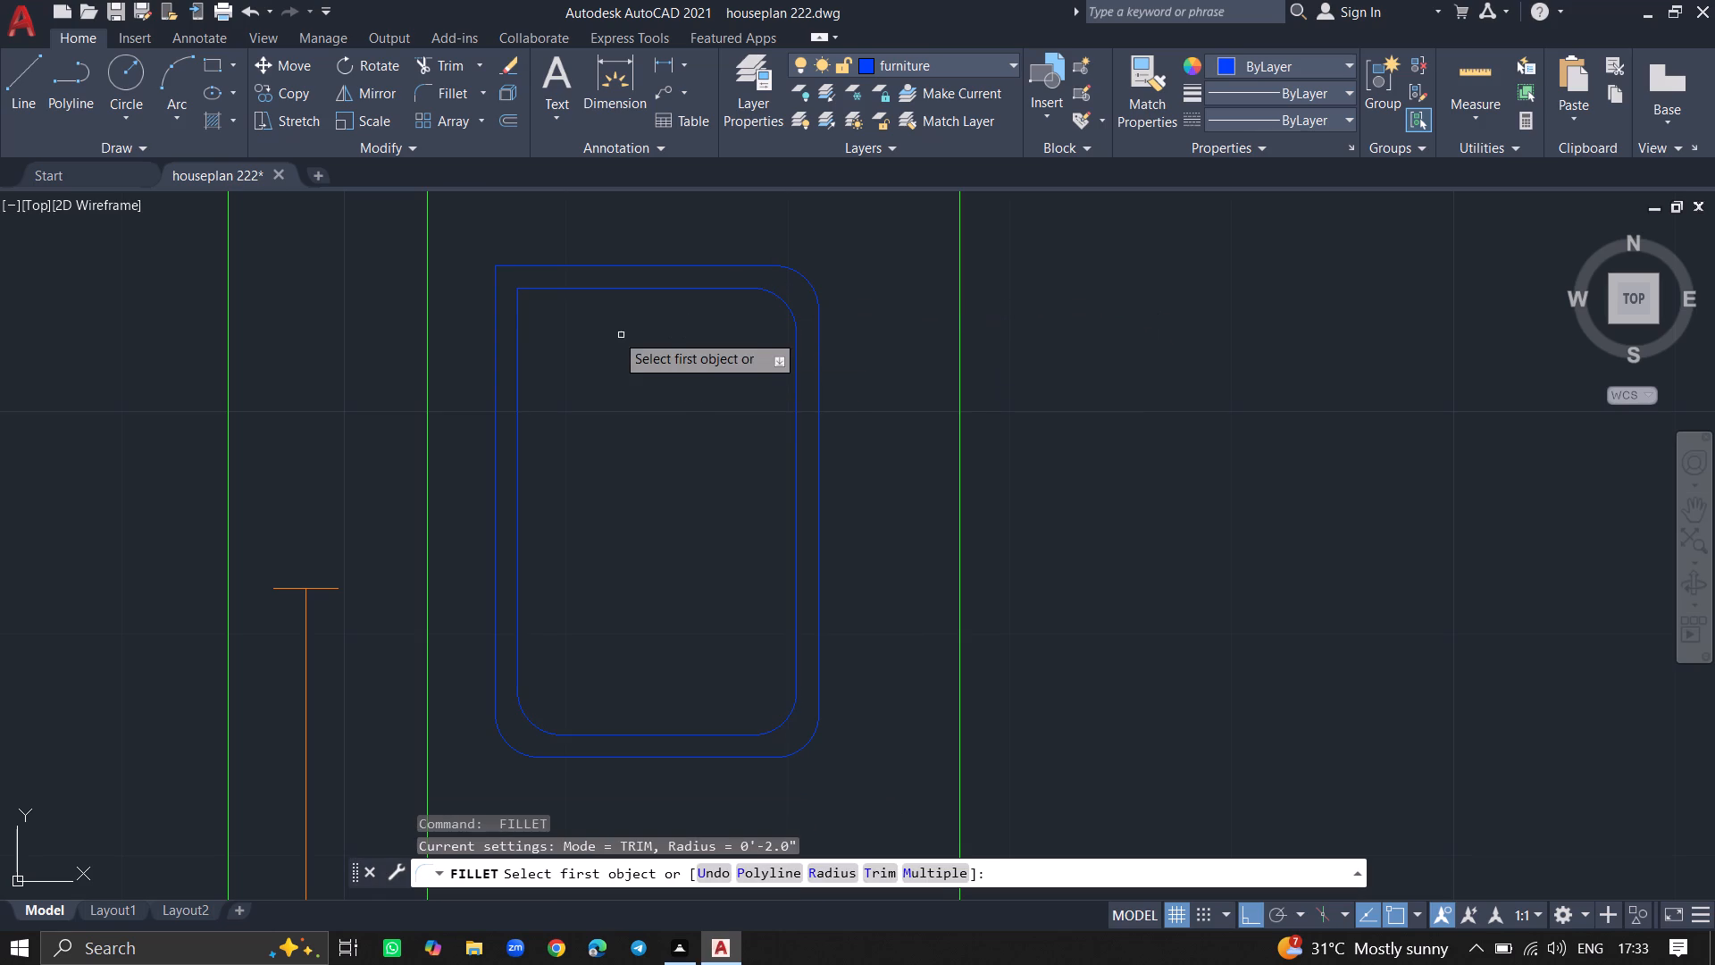
click(516, 331)
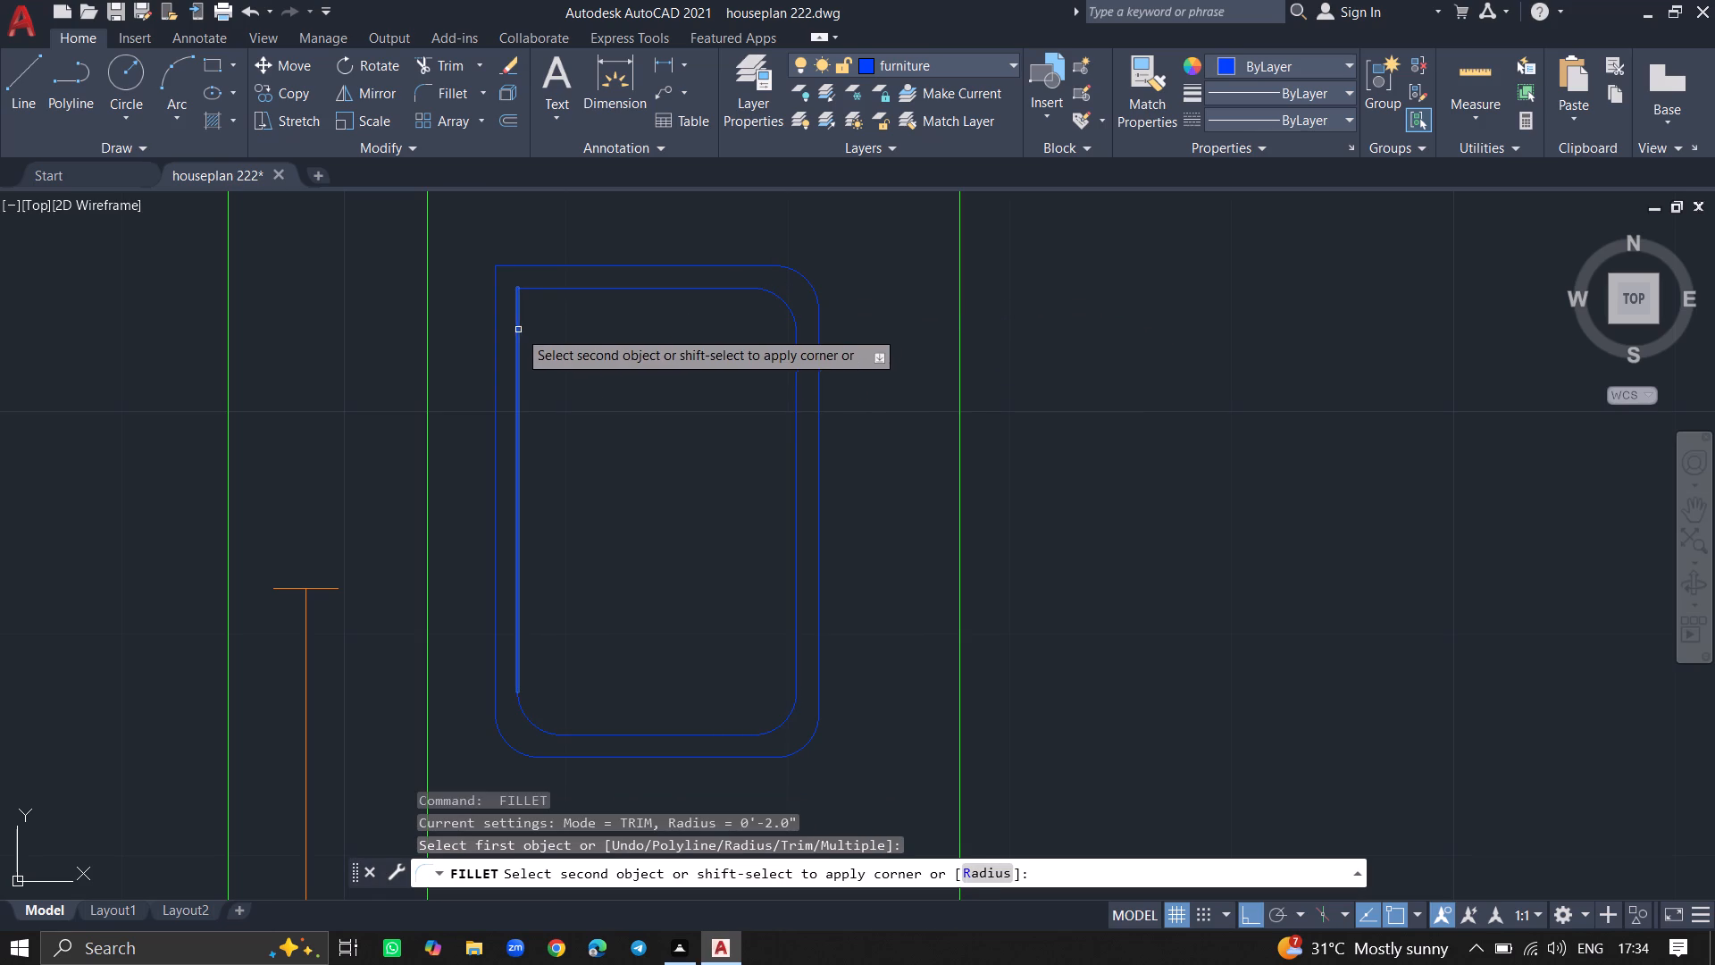
click(541, 289)
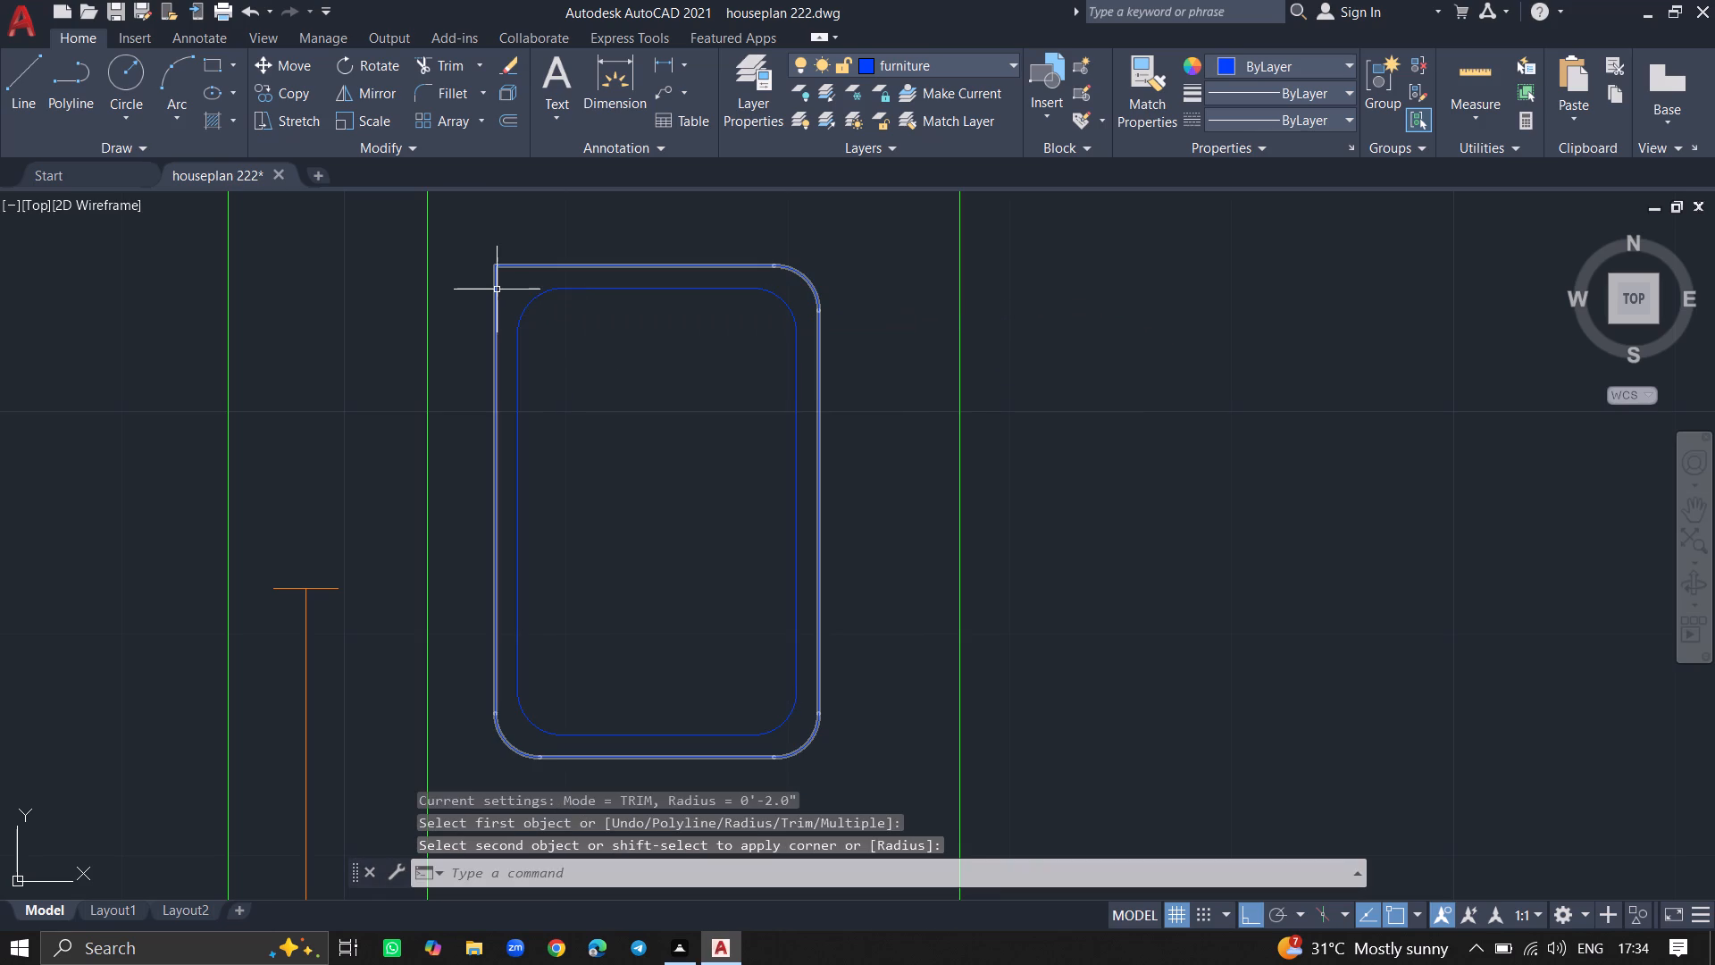
key(space)
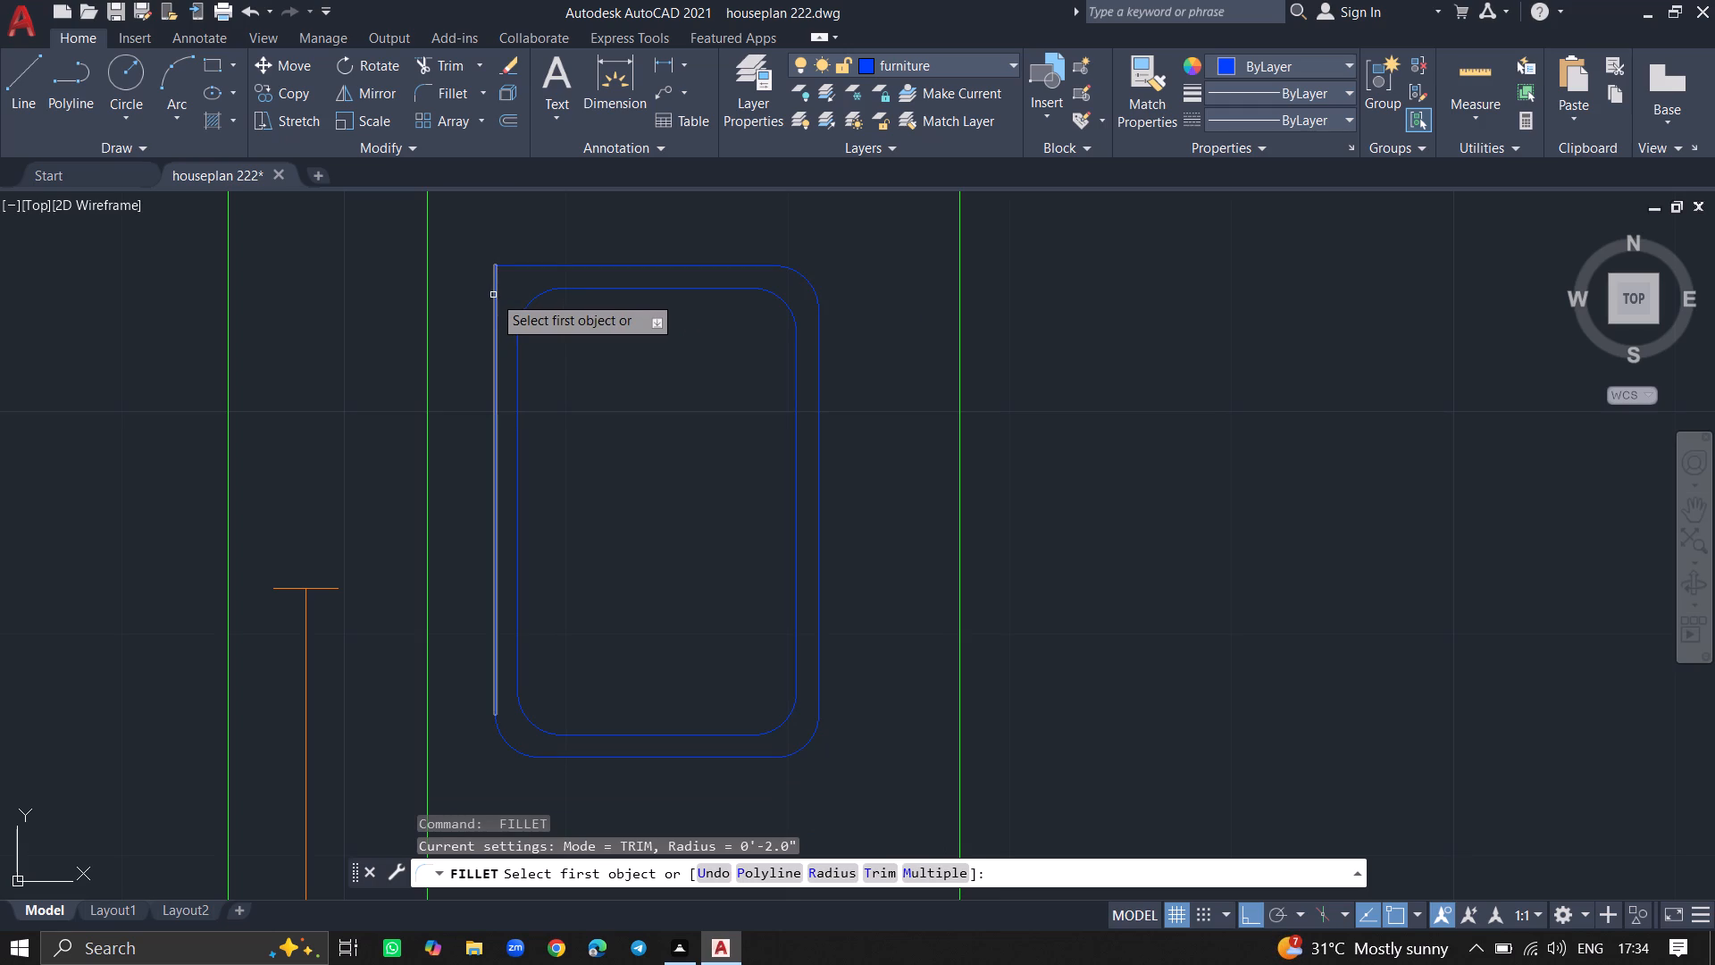
click(493, 295)
click(514, 265)
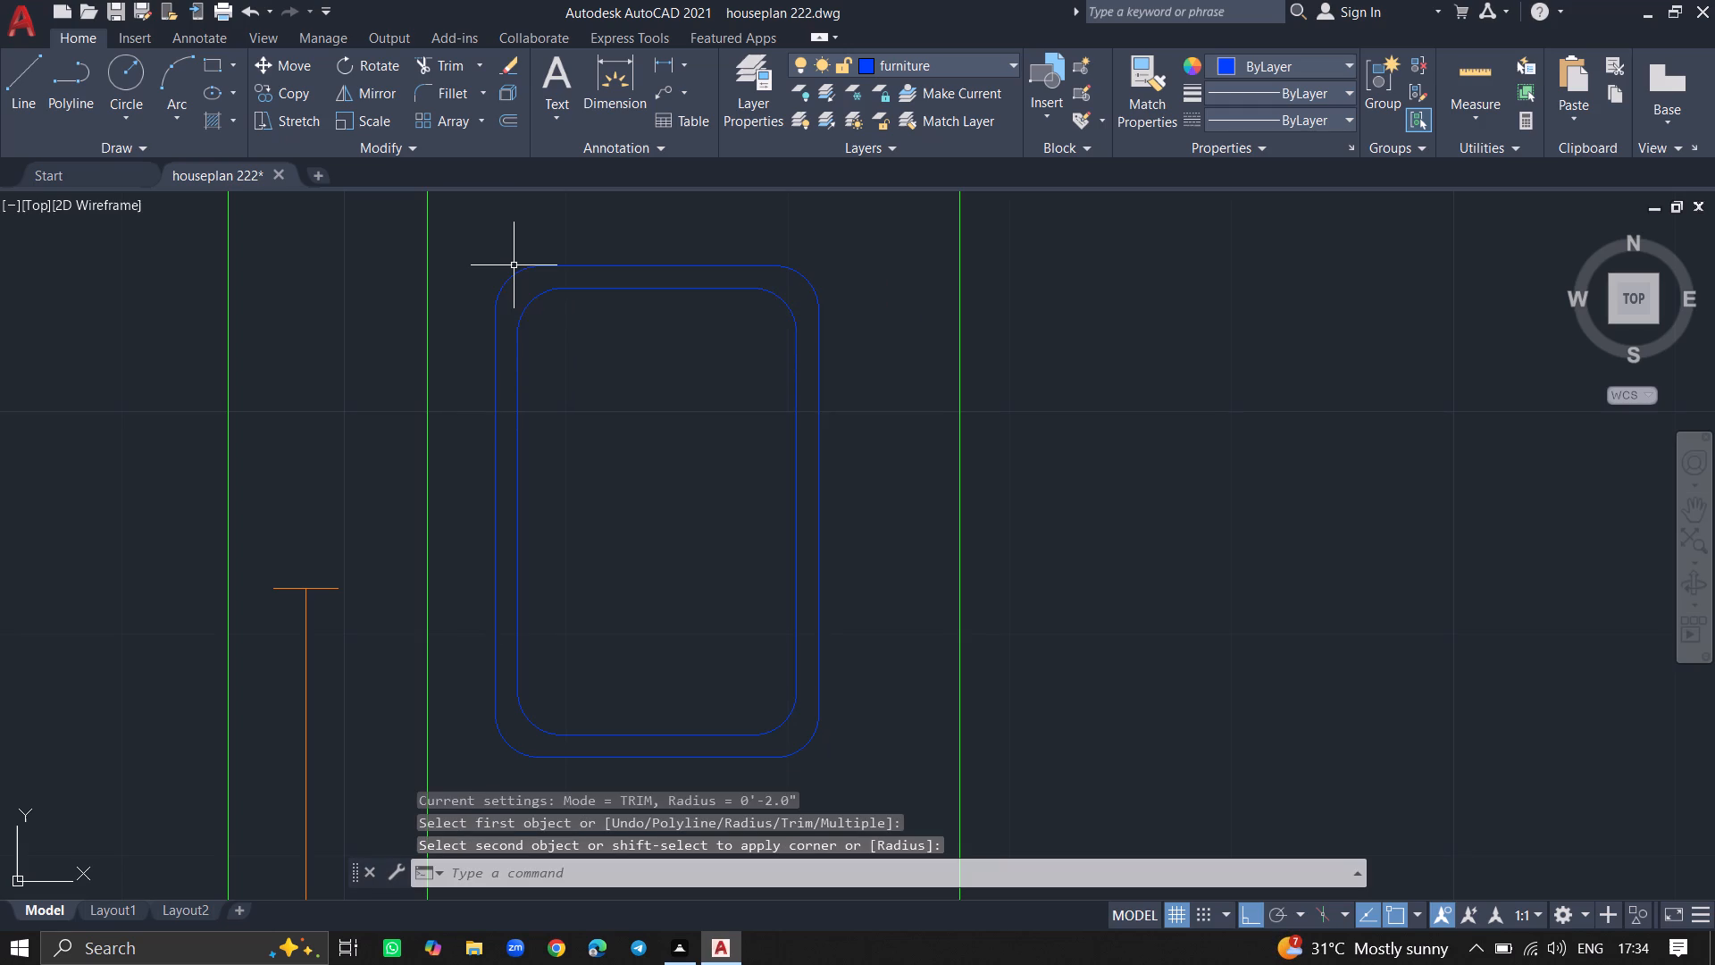
key(Return)
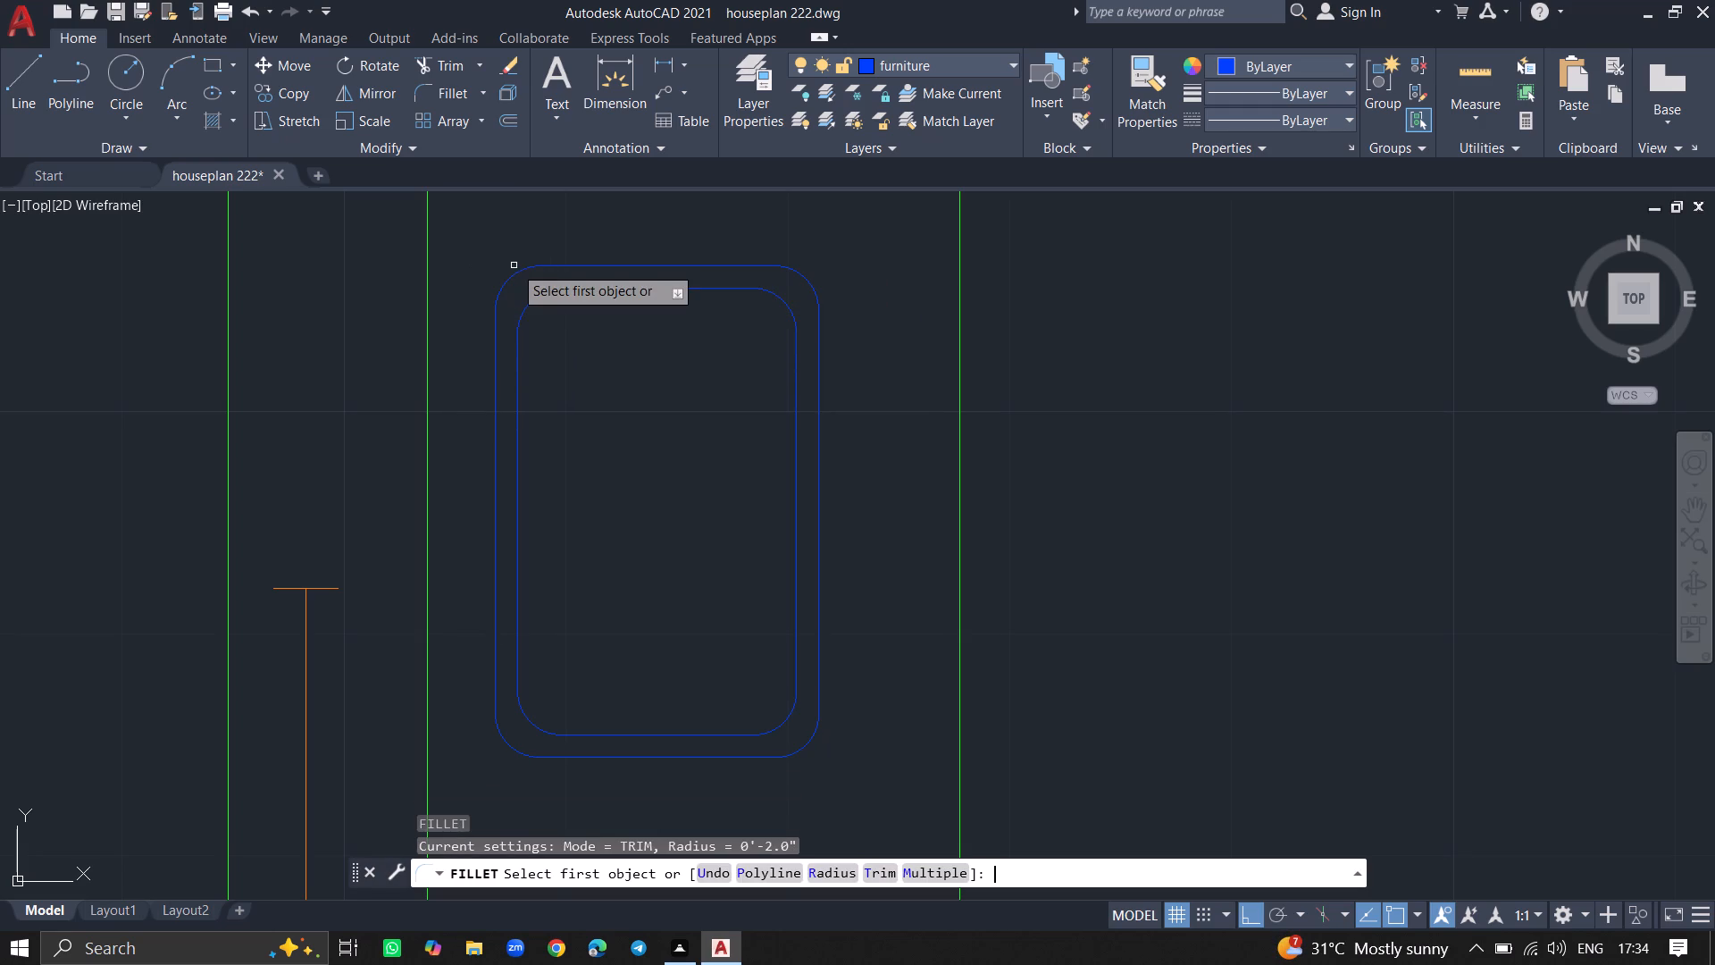
key(Escape)
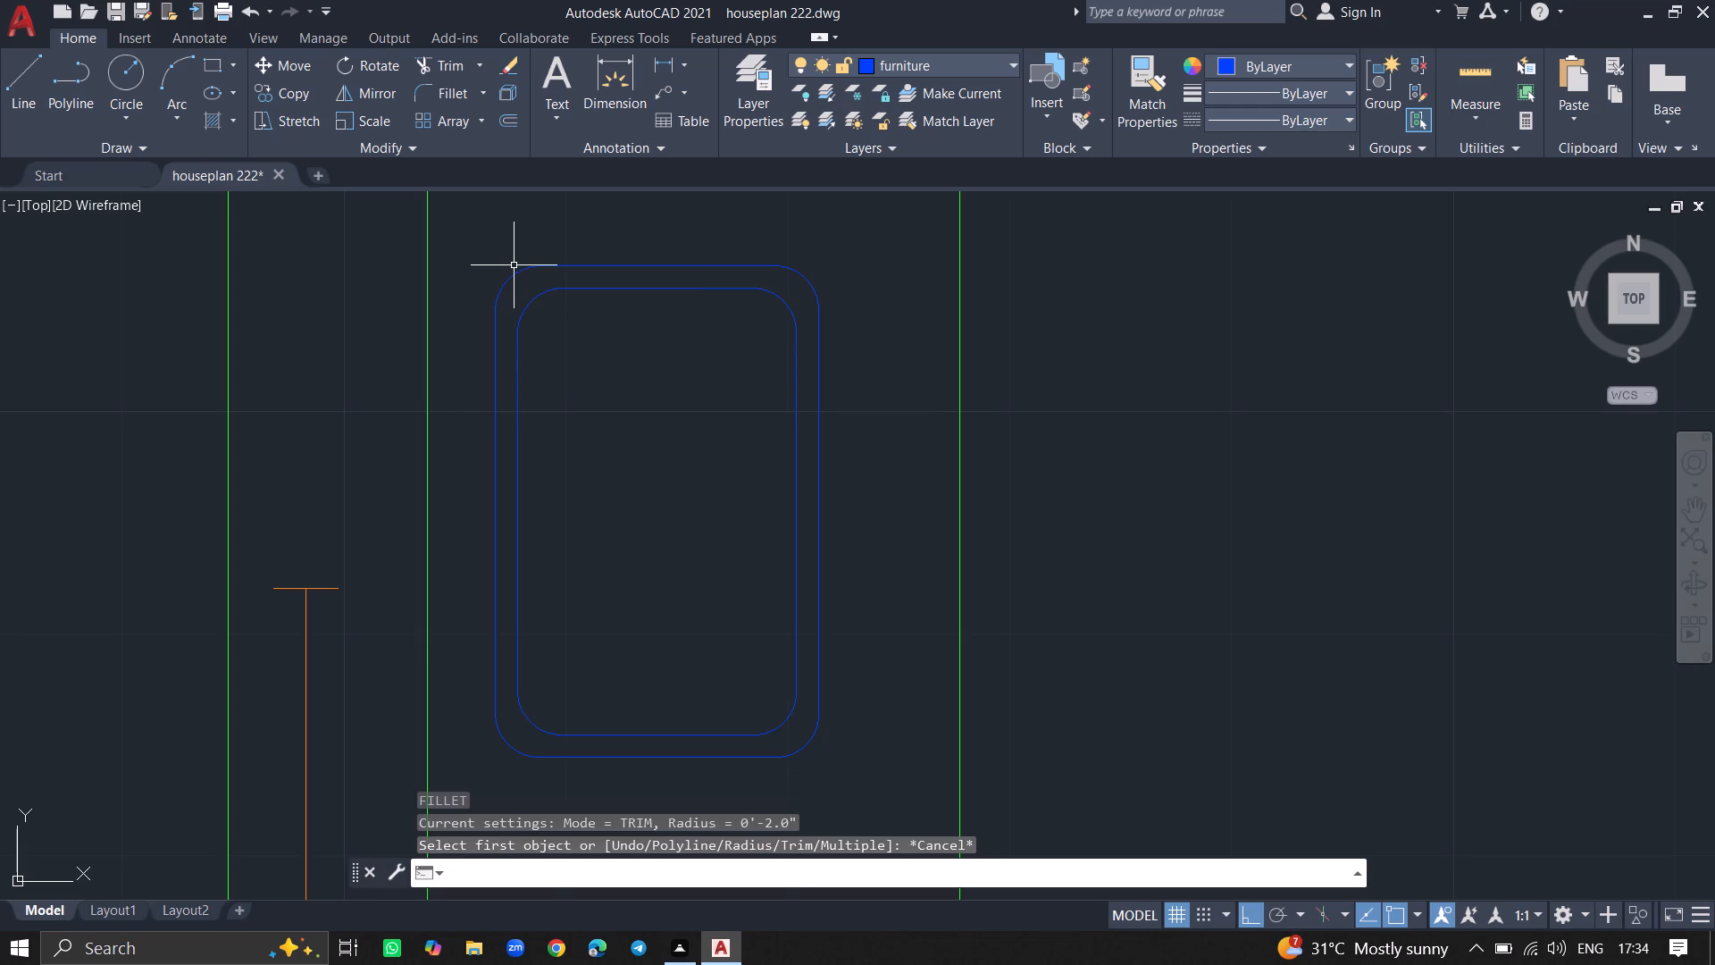
Save the house plan drawing.
key(ctrl+s)
key(ctrl+s)
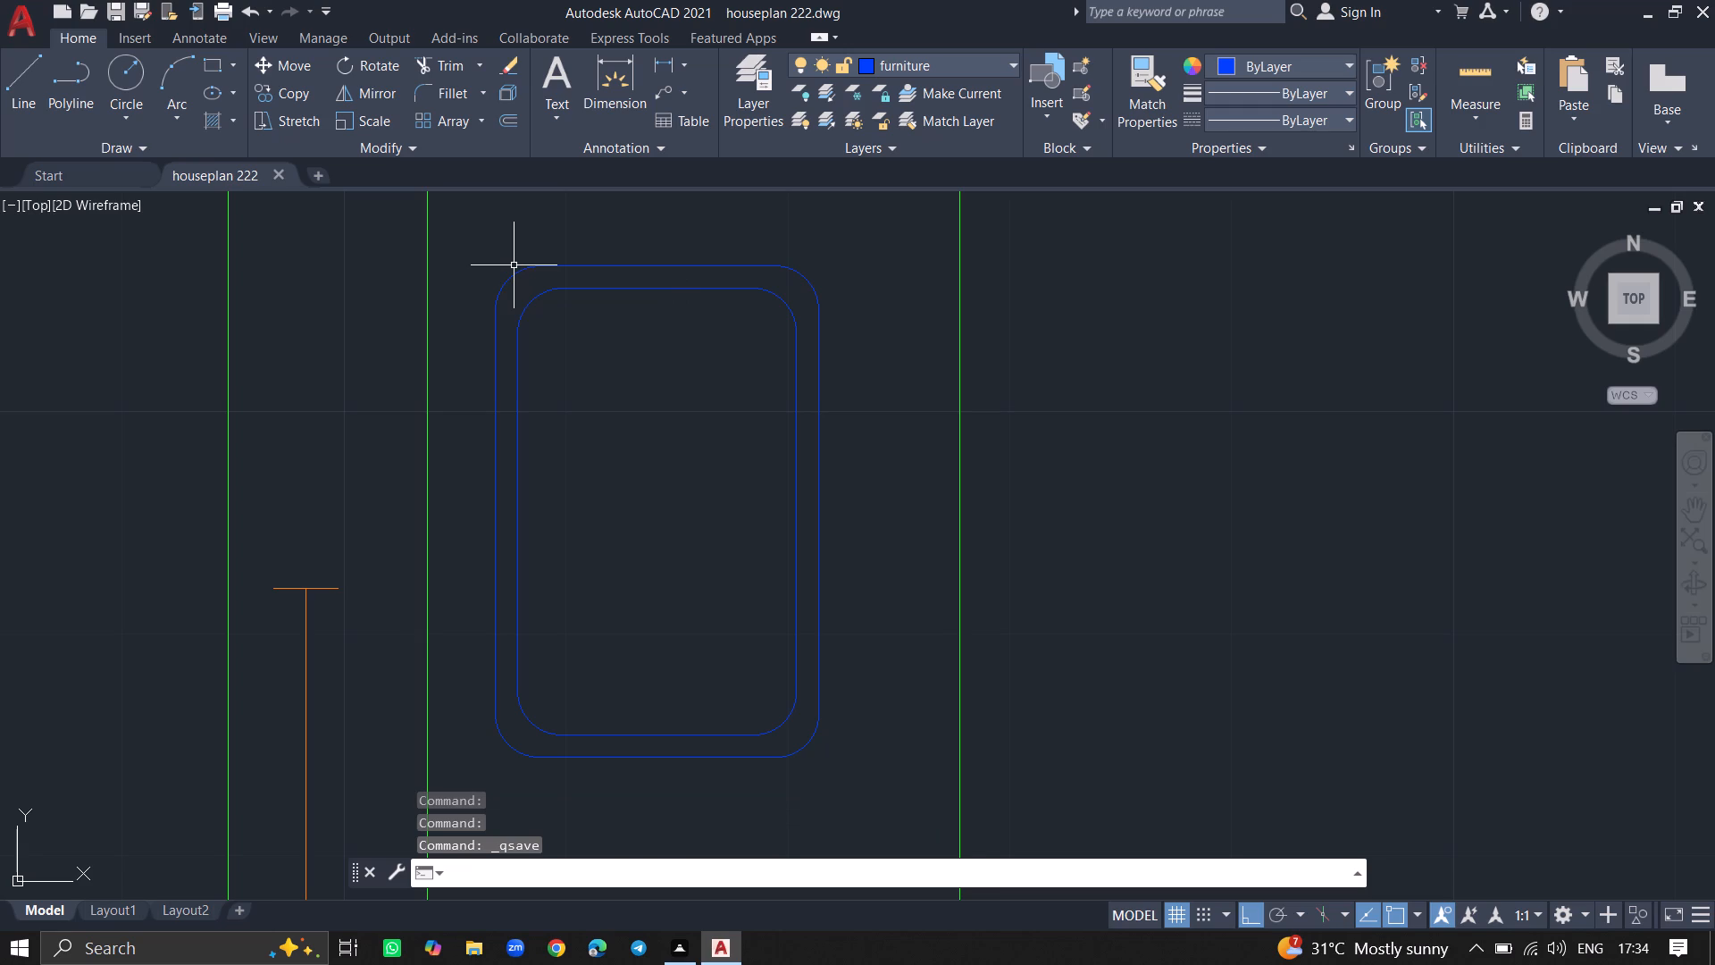
Draw a horizontal line across the inner fixture outline, joining the midpoints of its west and east sides.
key(l)
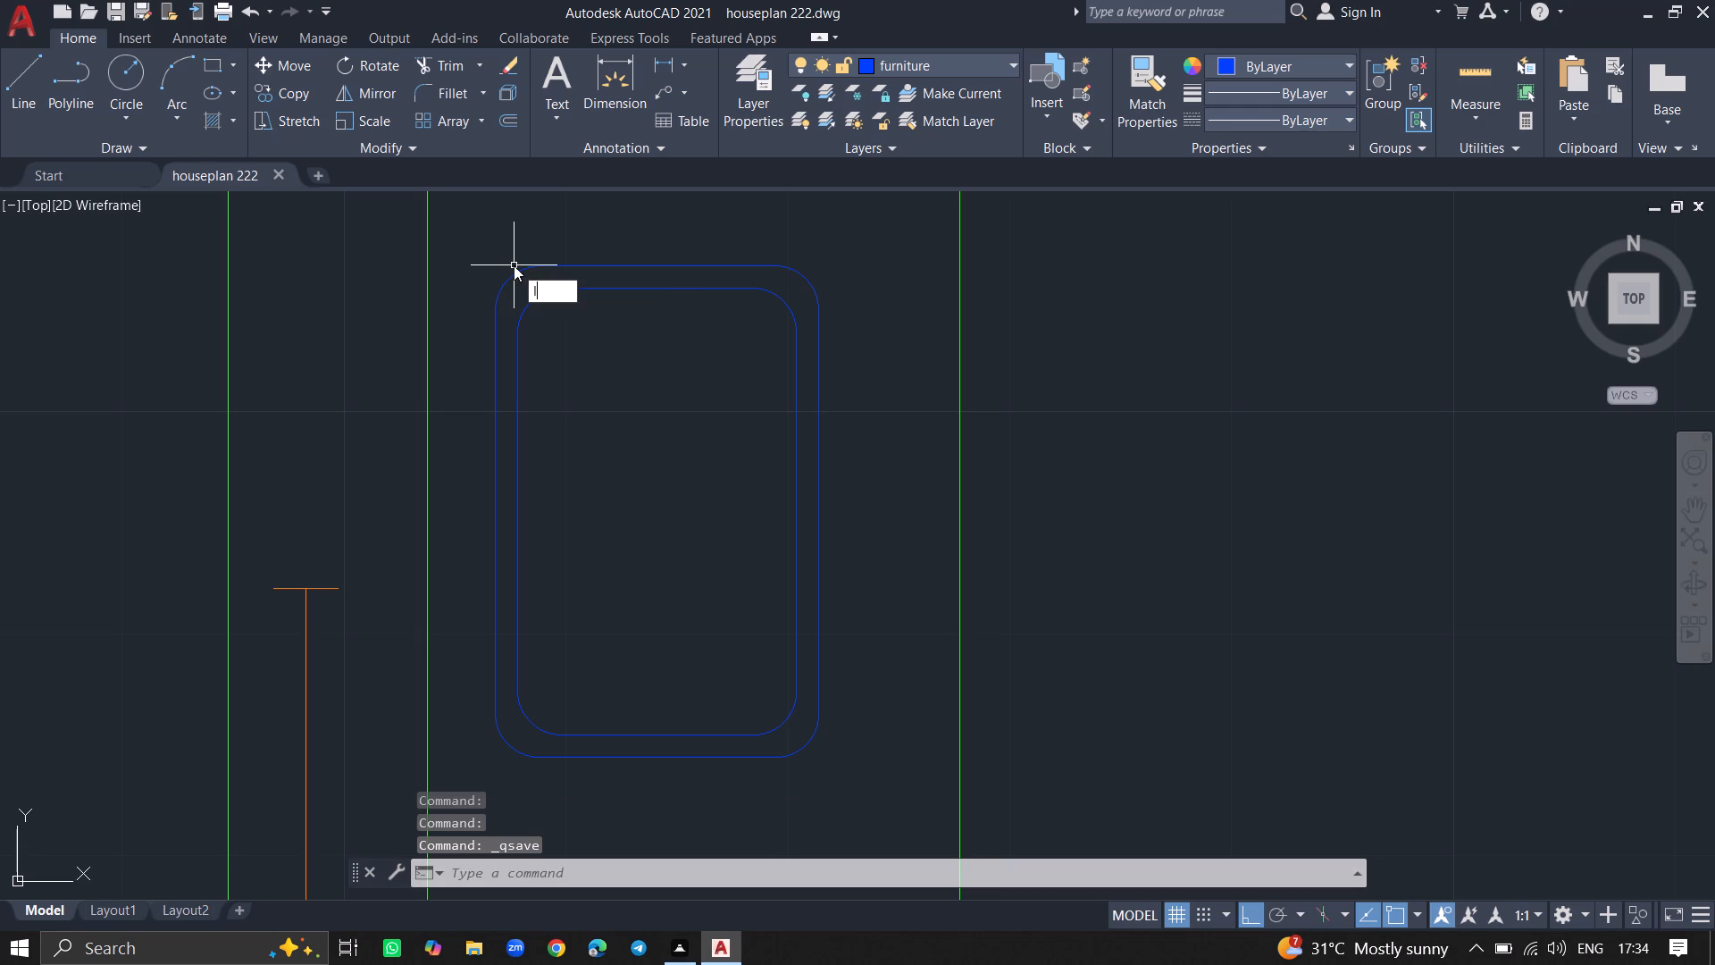
key(Return)
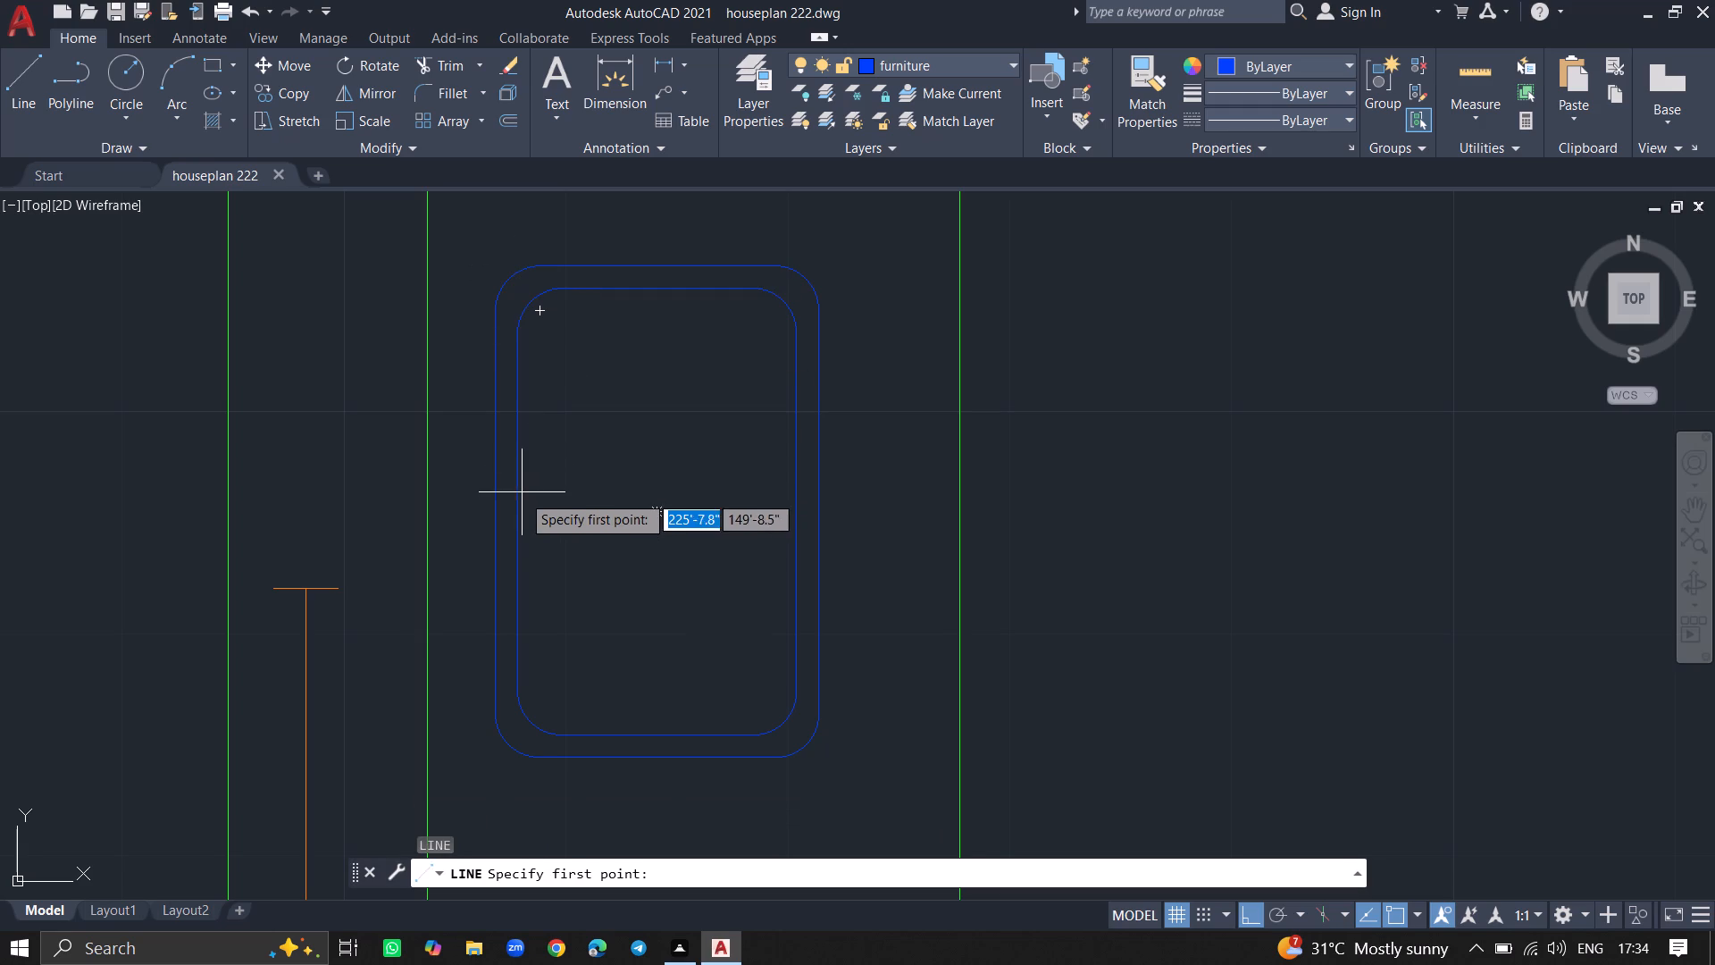
click(517, 514)
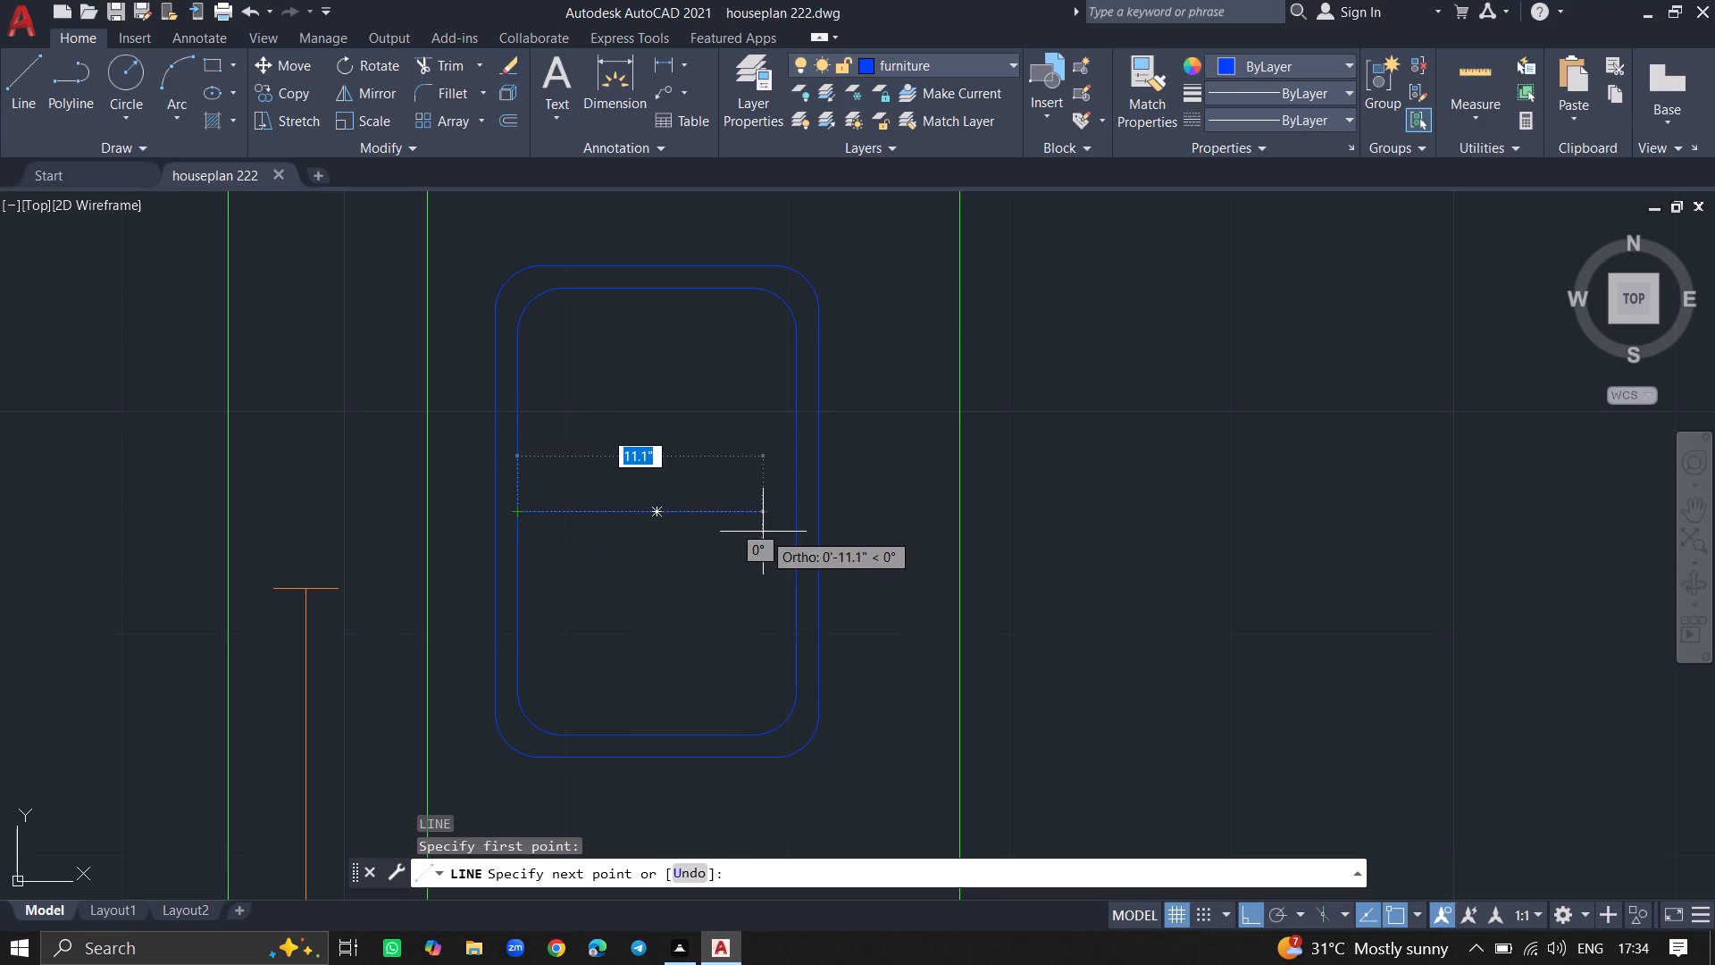
click(794, 510)
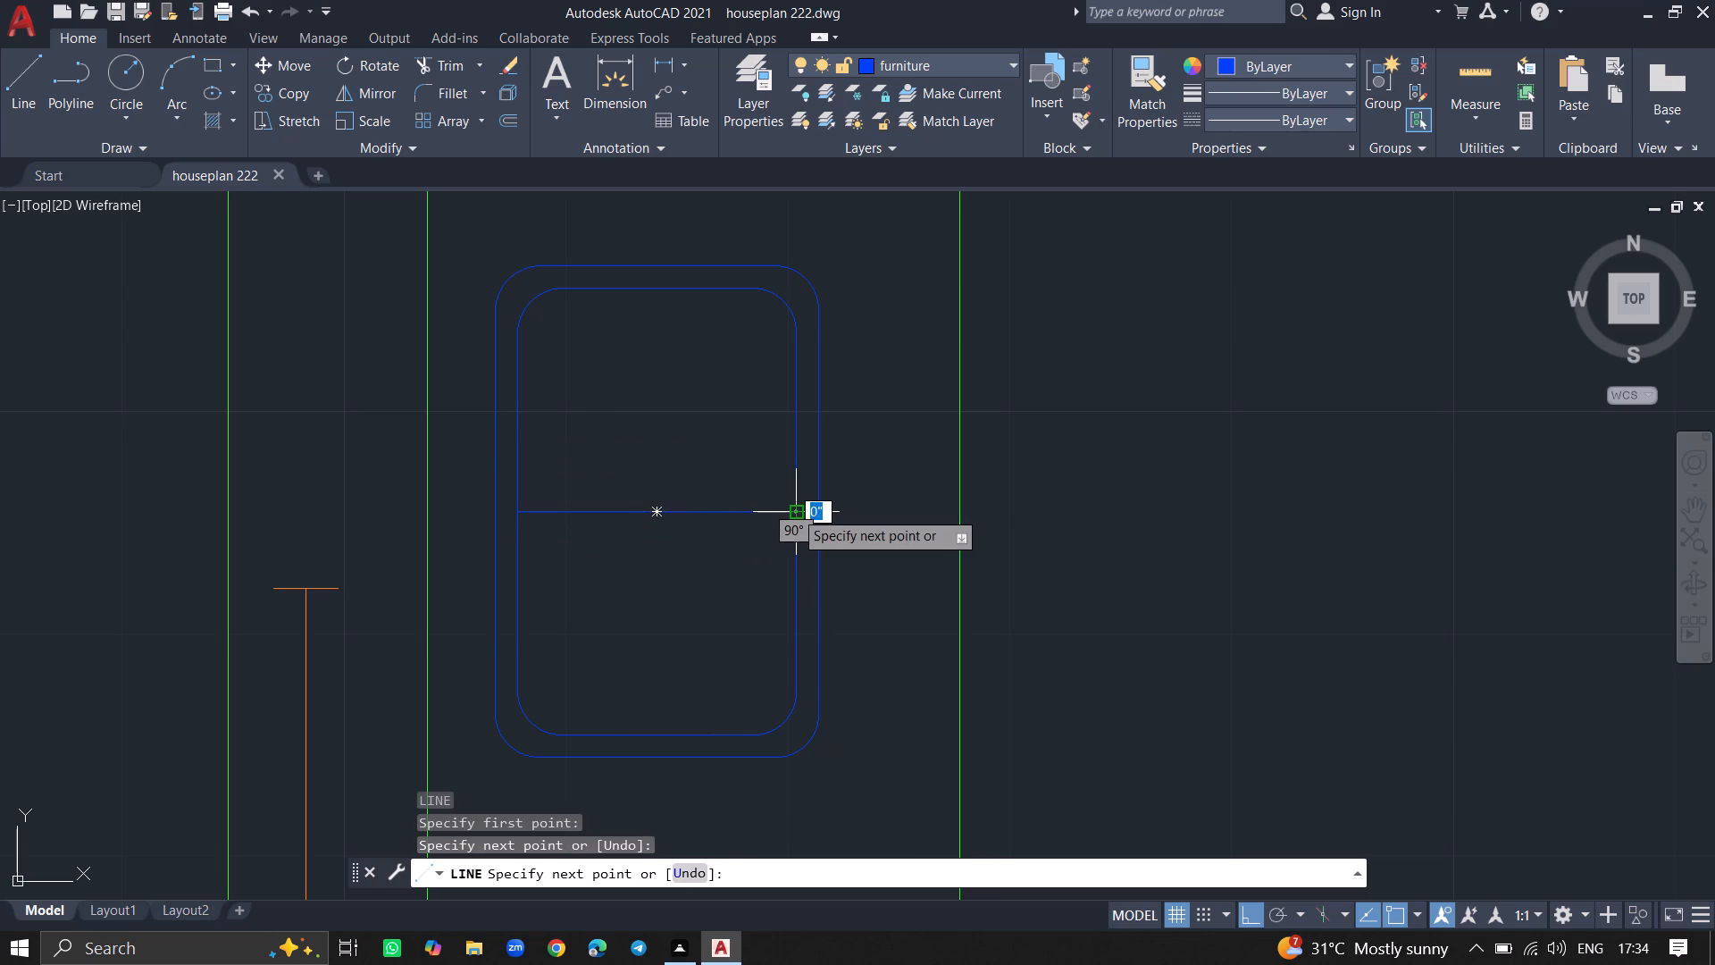
key(Return)
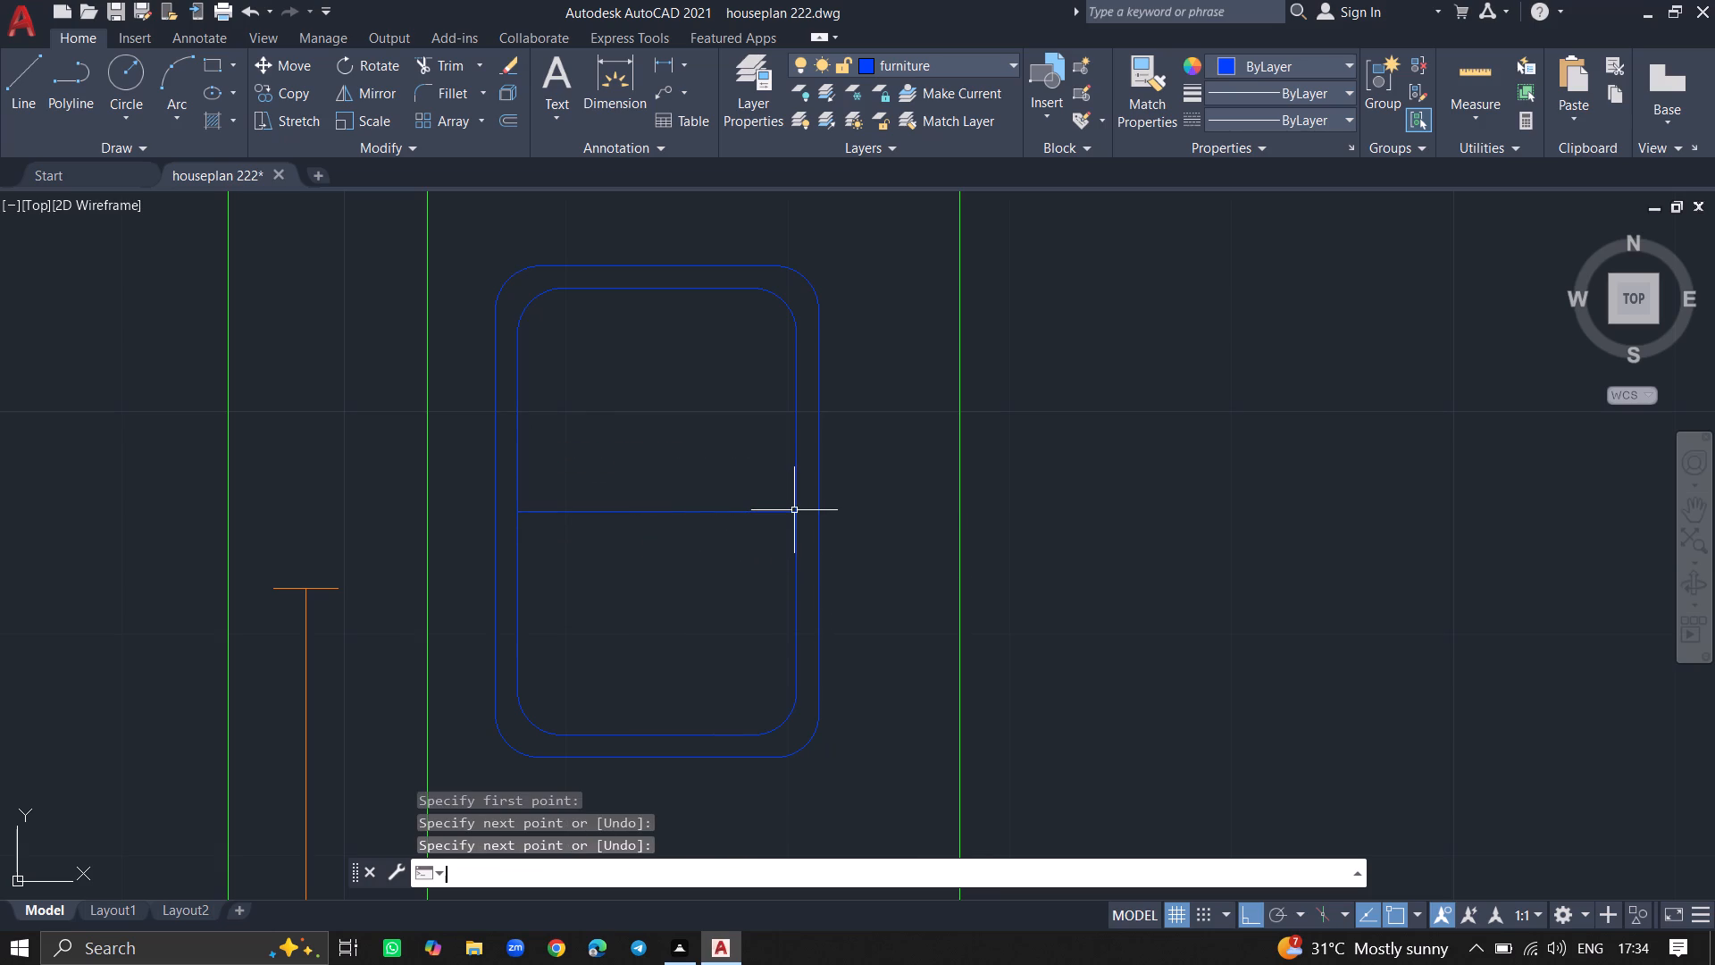
Draw a vertical line about 10" long from the dividing line's midpoint up to the midpoint of the inner outline's north edge.
key(l)
key(Return)
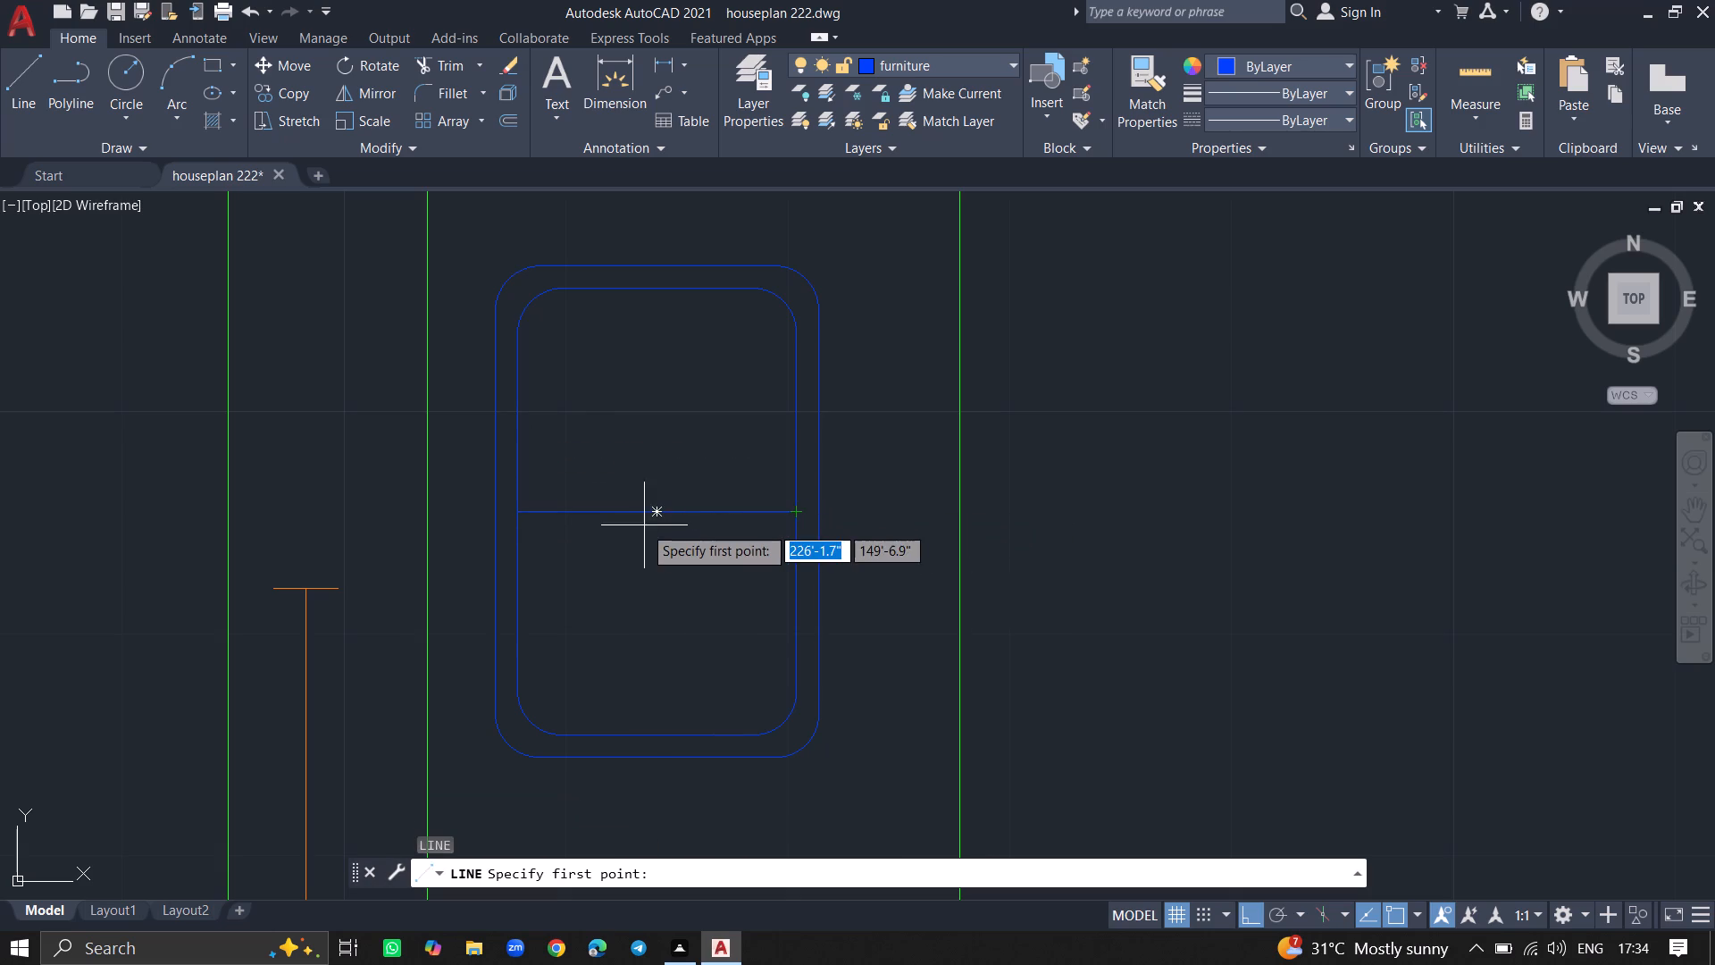
click(652, 511)
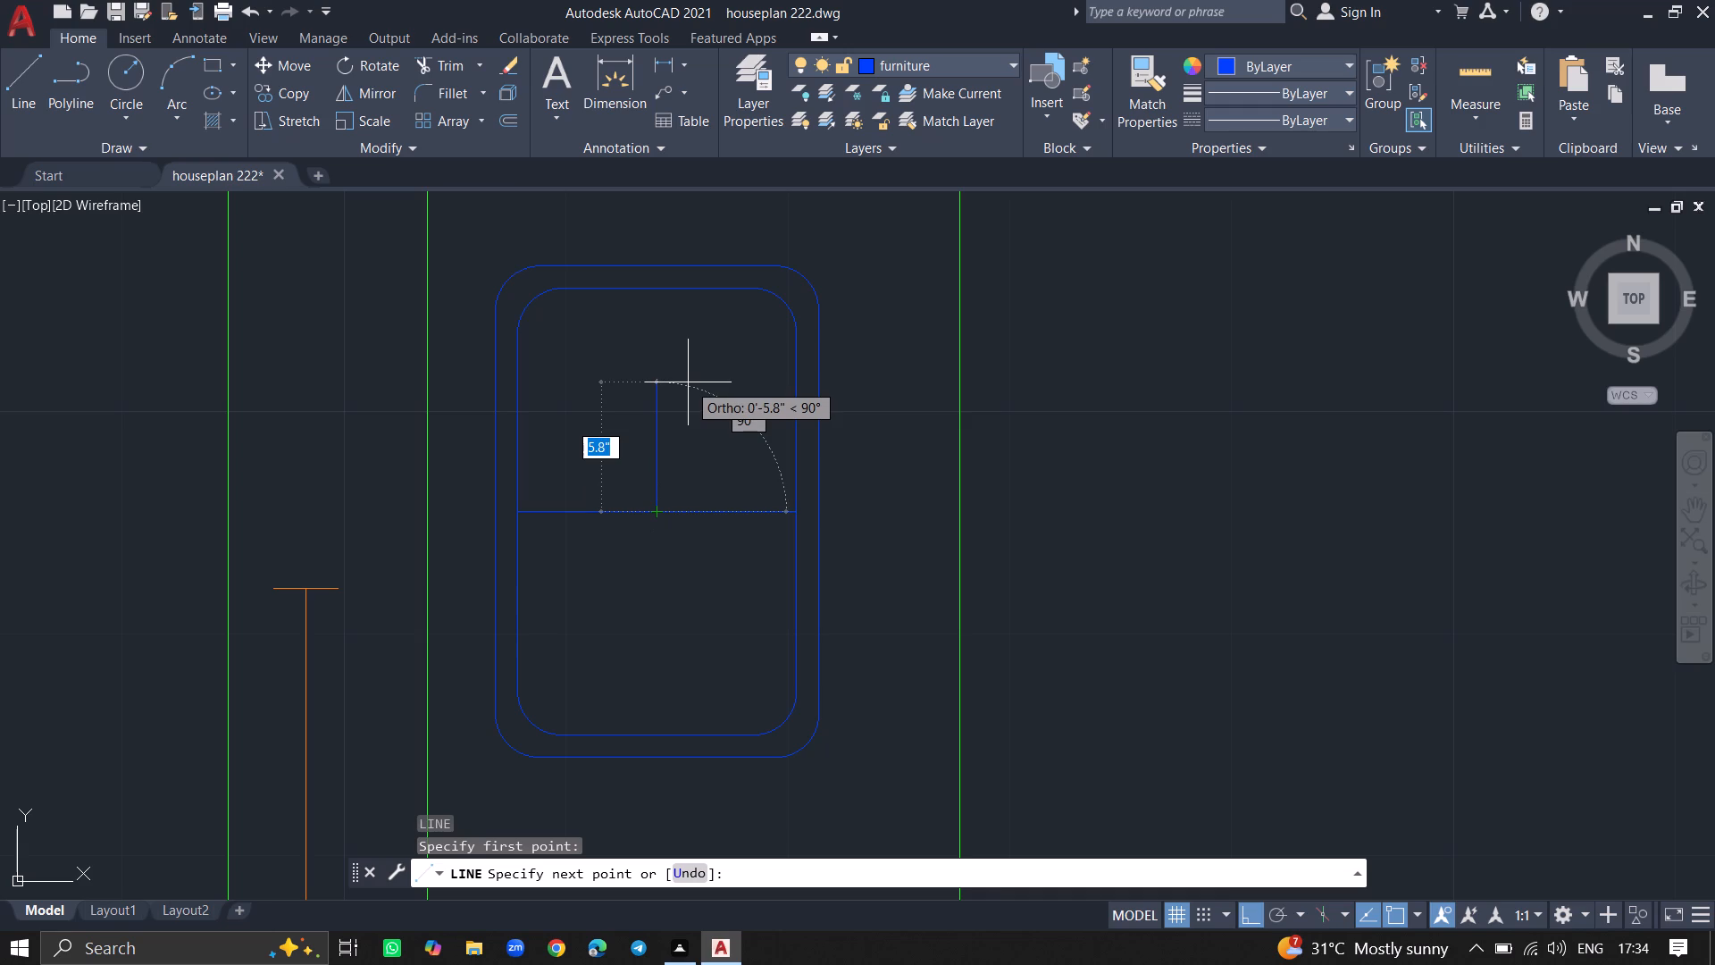
click(660, 296)
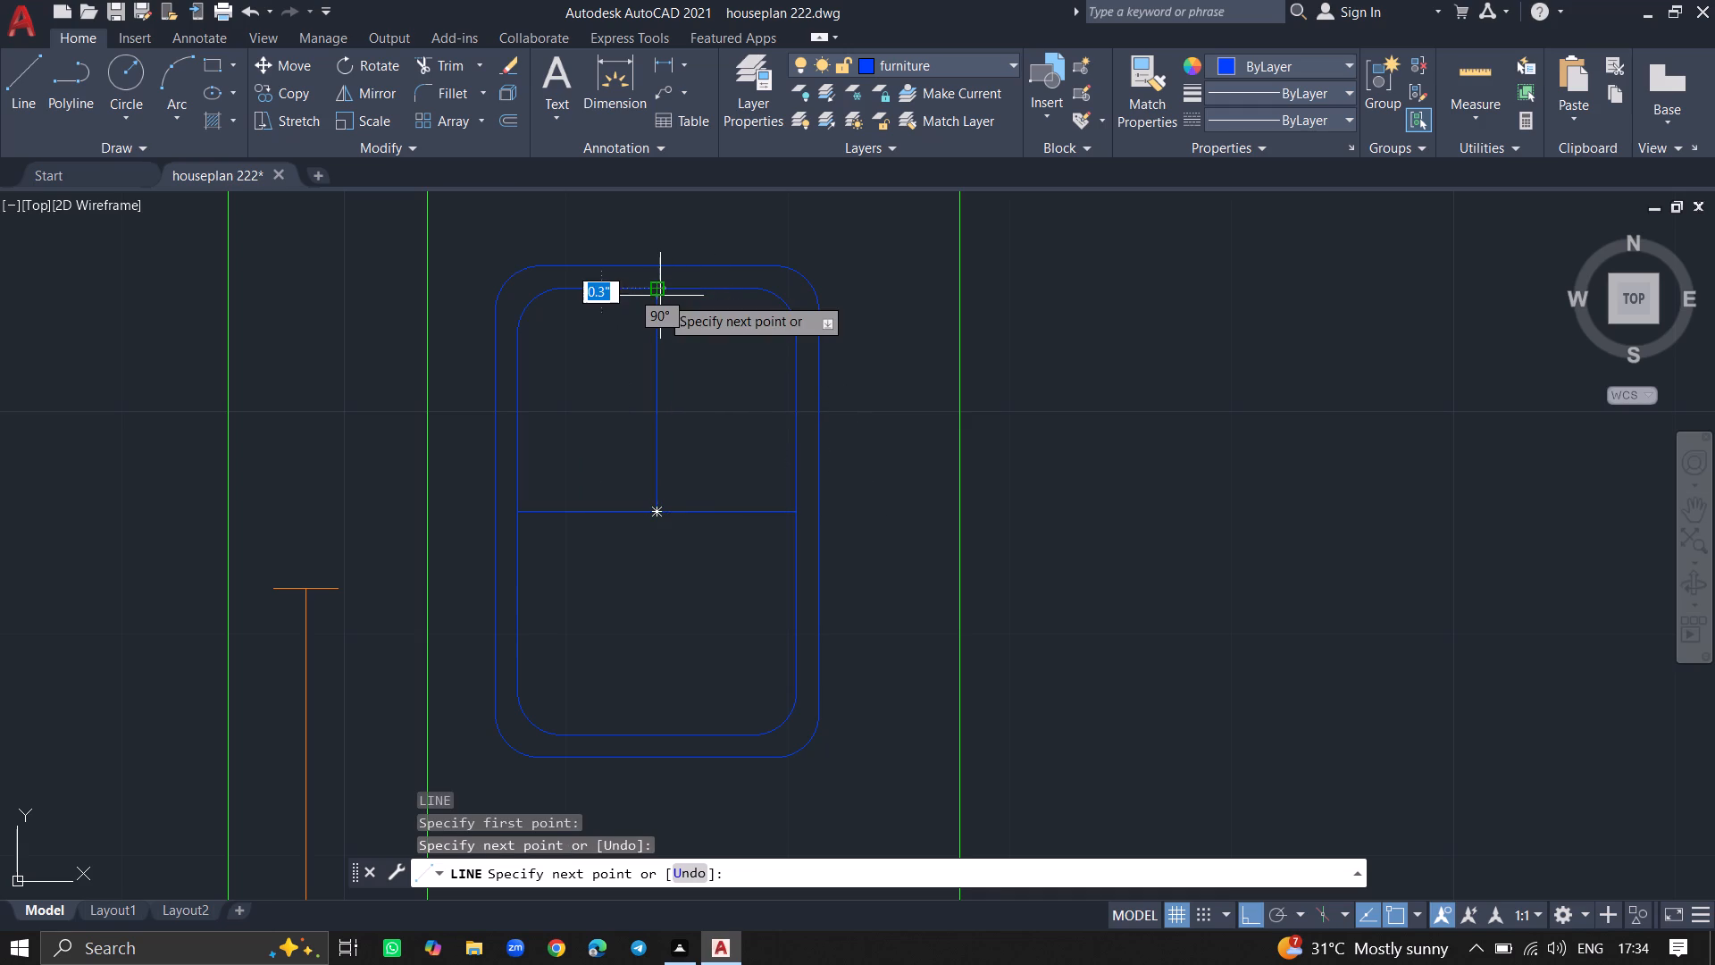
key(Return)
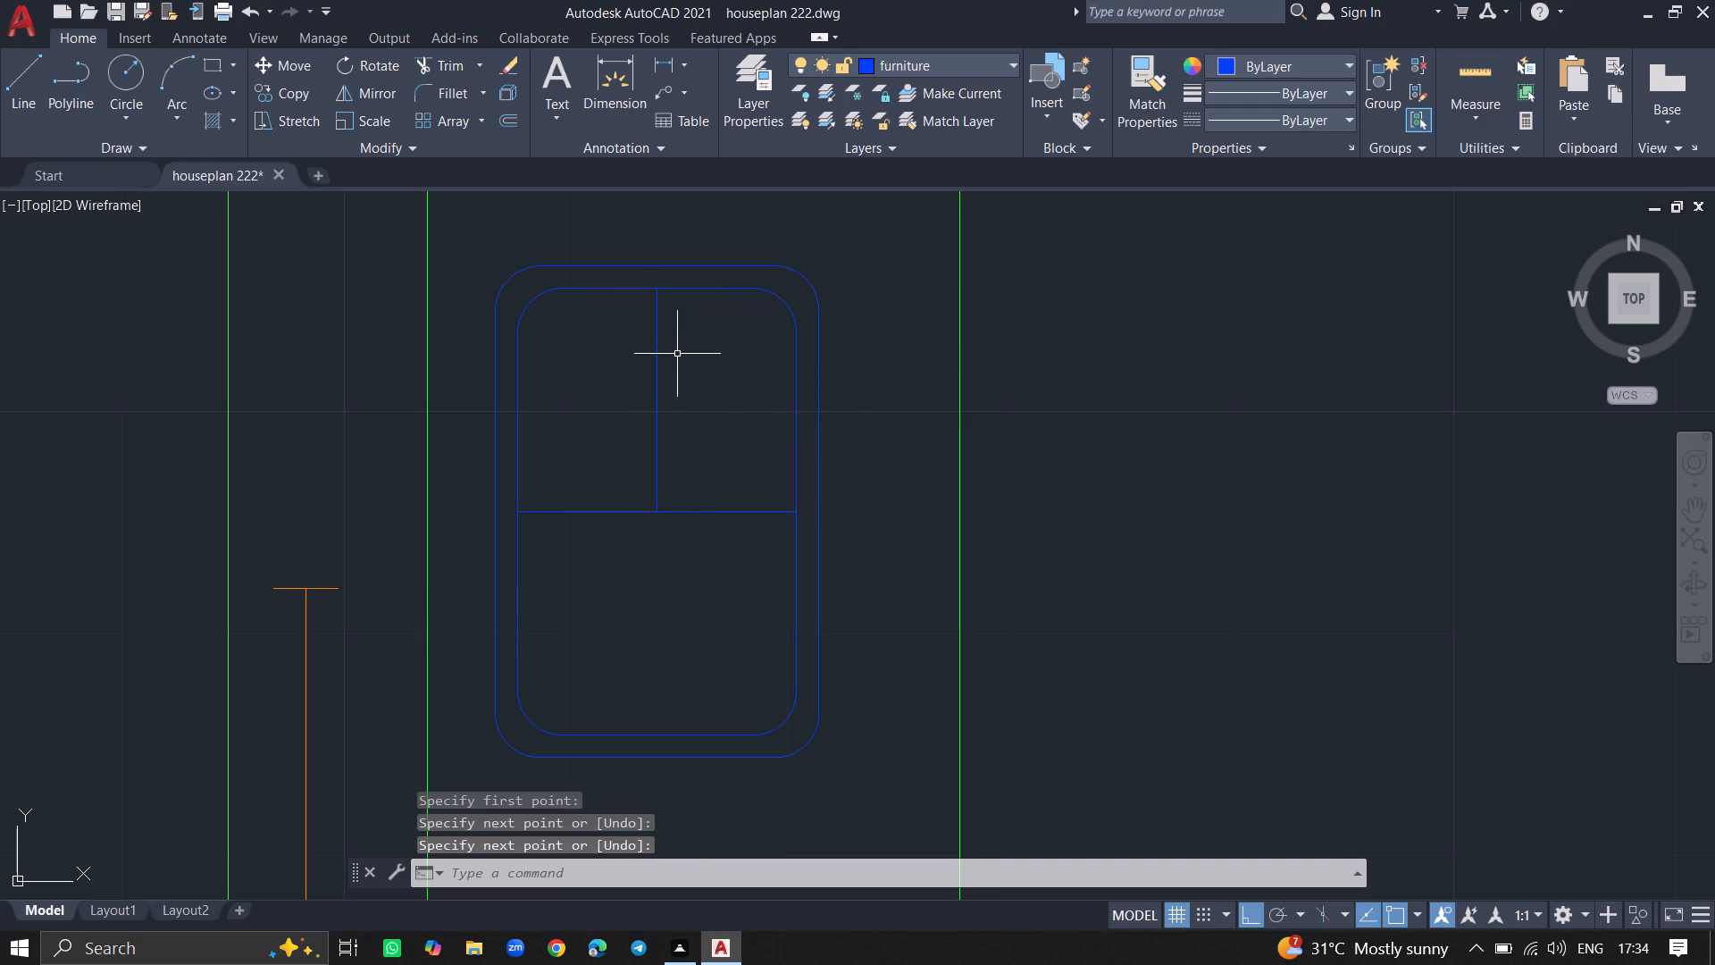
Offset the vertical centre line westward in successive 1" steps to make five parallel drainboard lines in the fixture's north half.
key(o)
text(ffset)
key(Return)
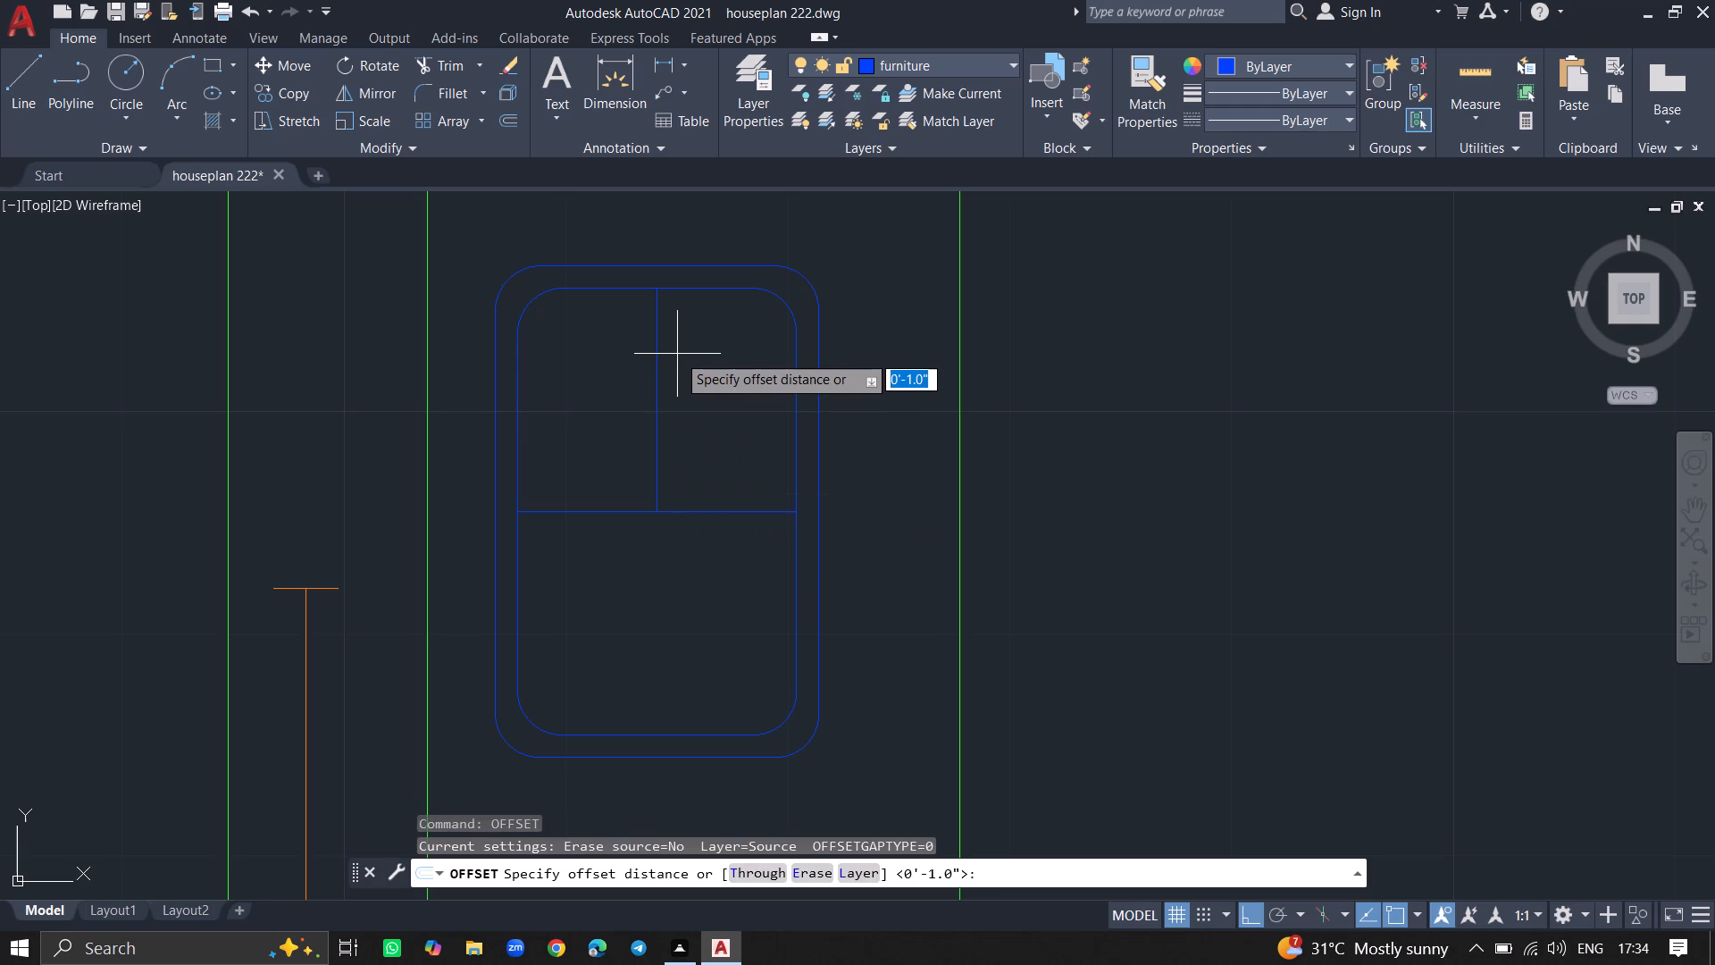
key(Return)
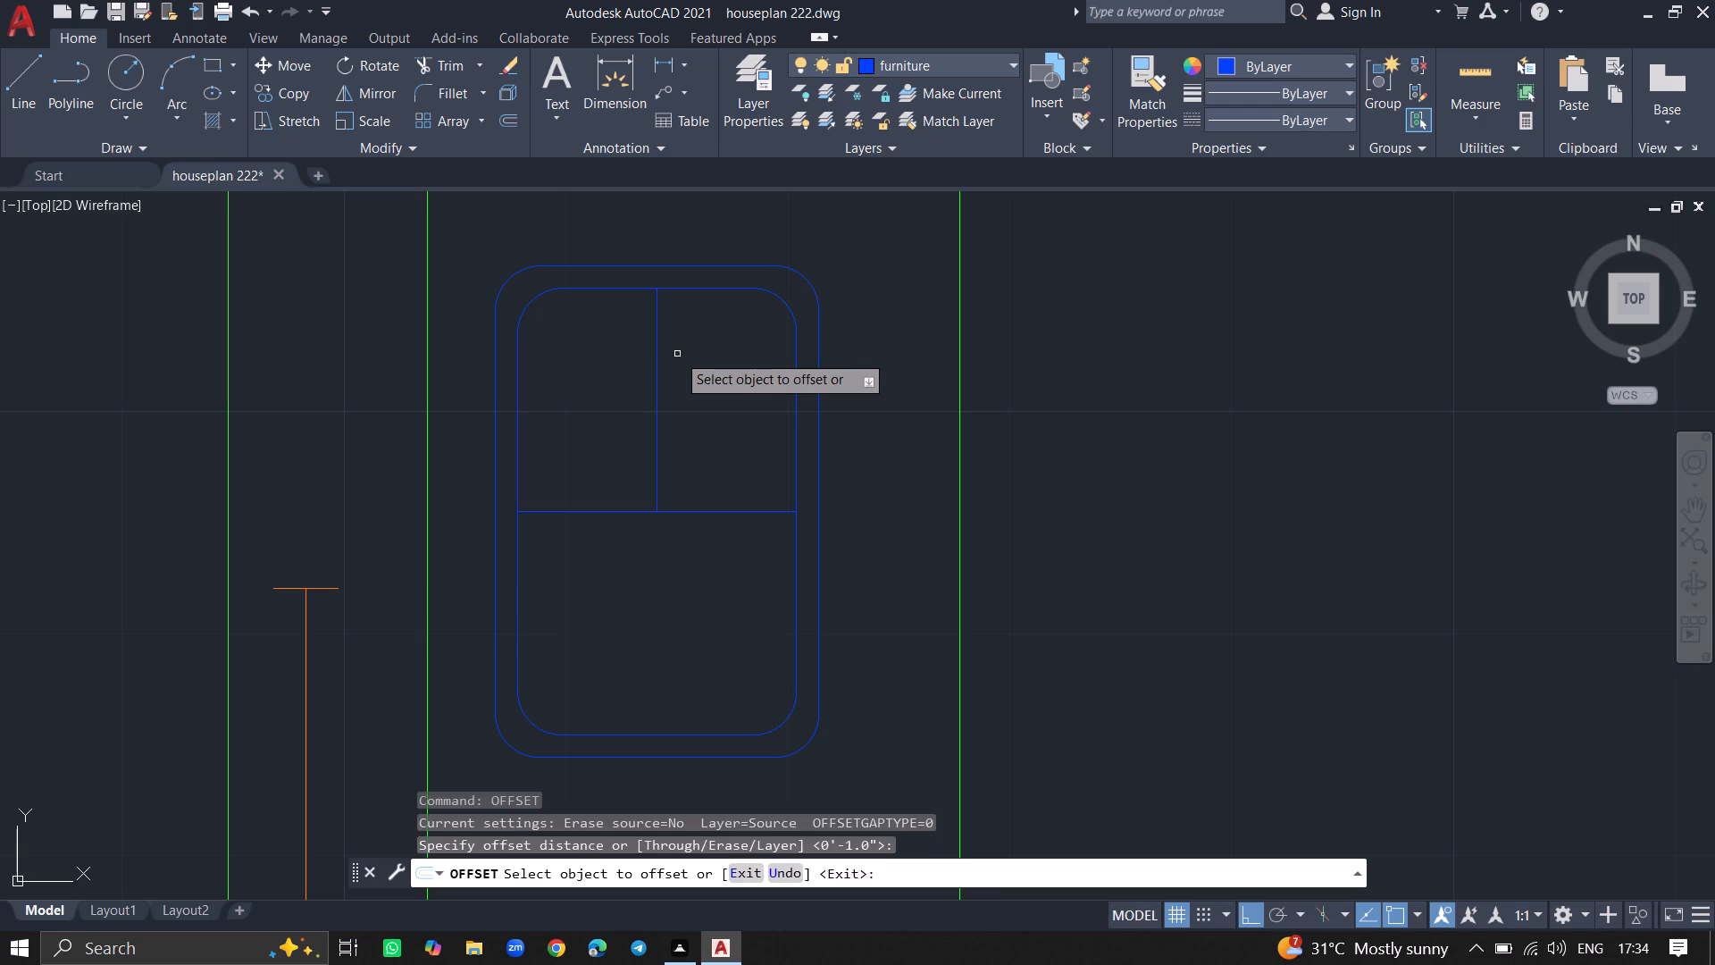
drag(657, 360, 641, 366)
click(641, 366)
drag(635, 366, 597, 374)
click(597, 374)
drag(613, 379, 581, 385)
click(581, 385)
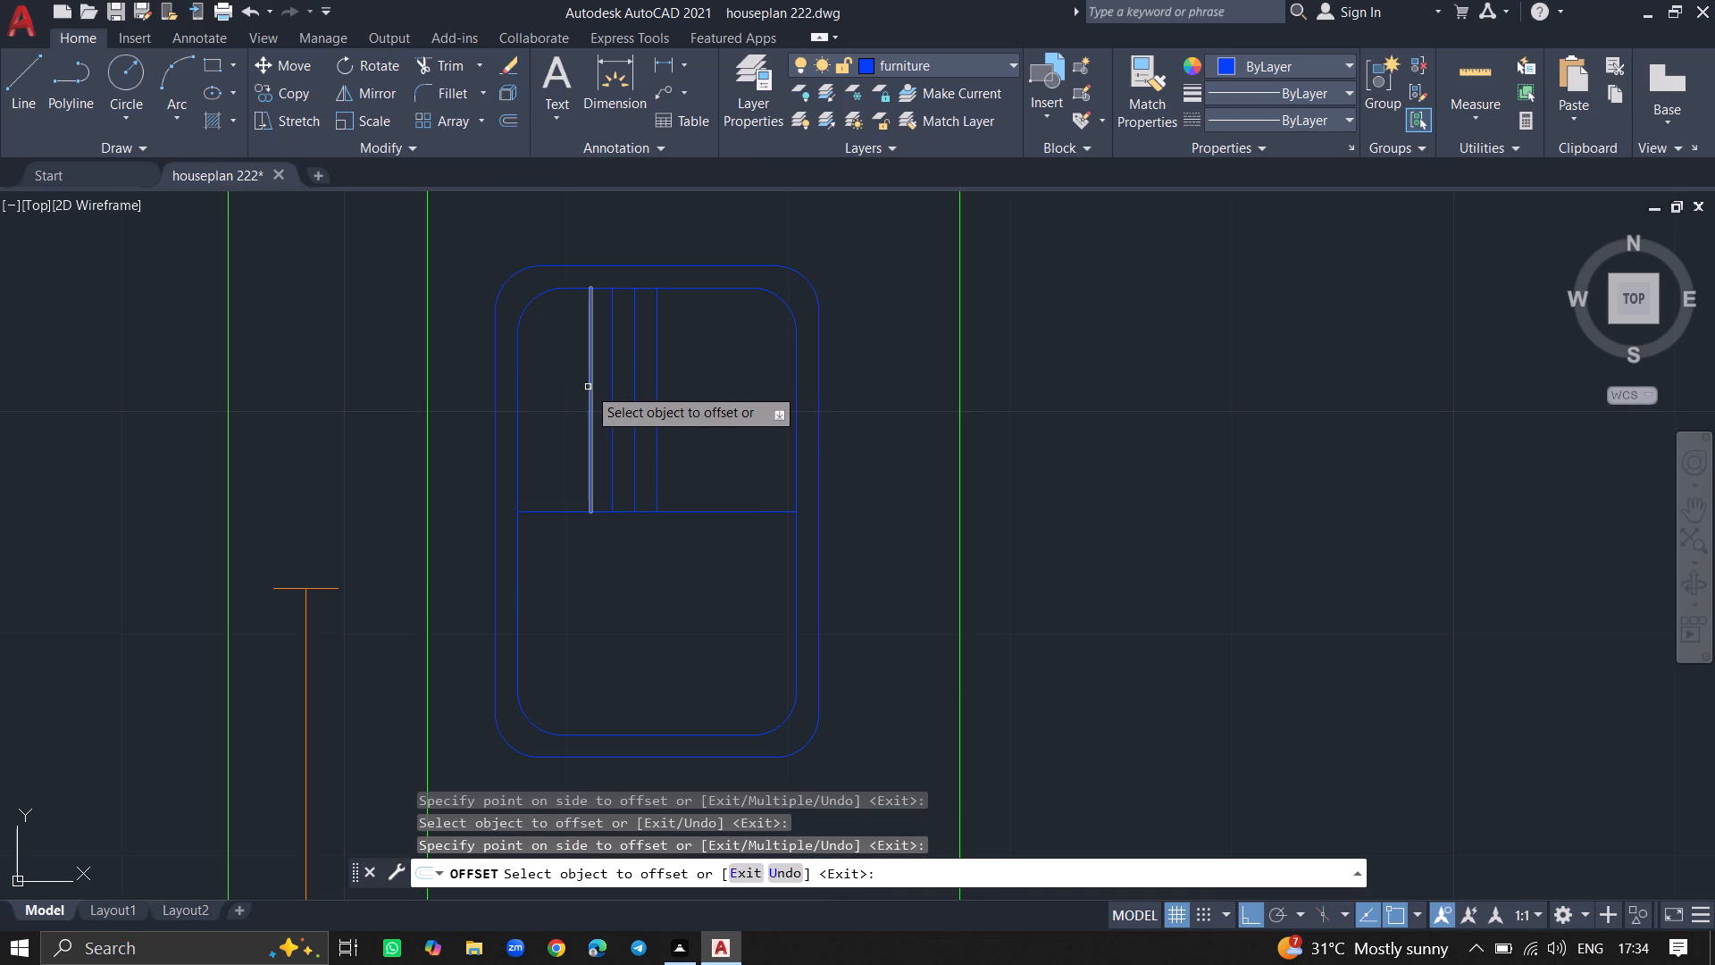
drag(588, 387, 551, 399)
click(551, 399)
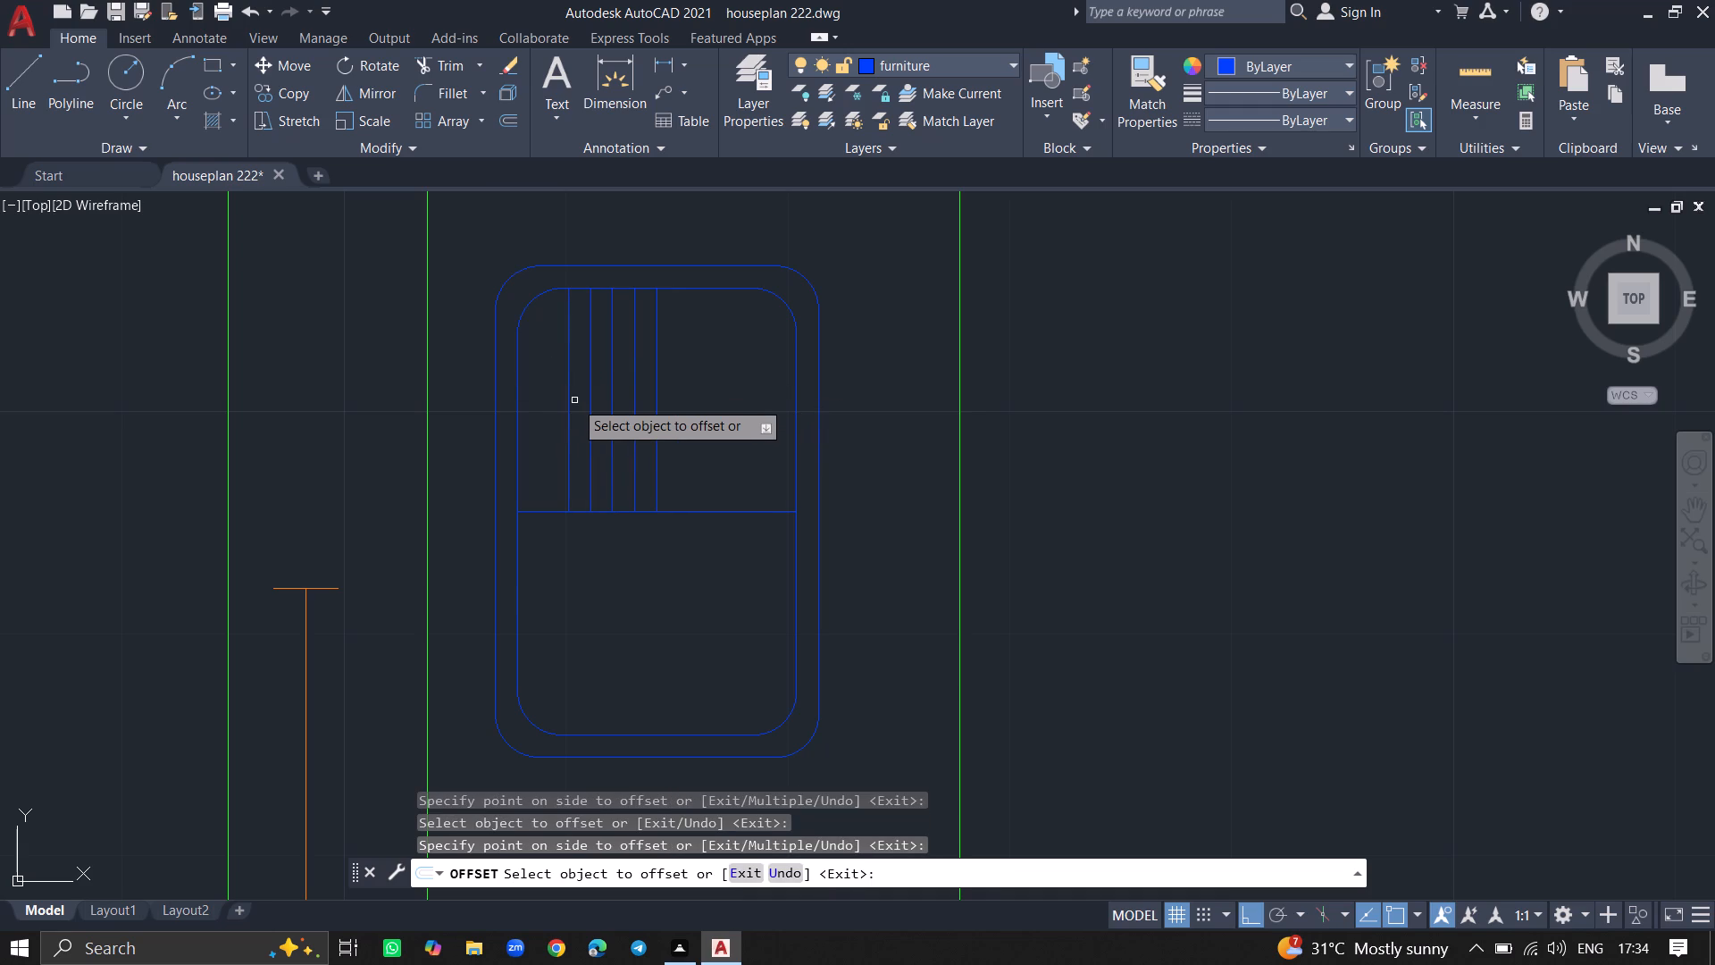
drag(569, 400, 527, 414)
click(527, 414)
Offset the vertical centre line eastward in successive 1" steps to add five parallel drainboard lines in the fixture's north half.
drag(657, 414, 682, 413)
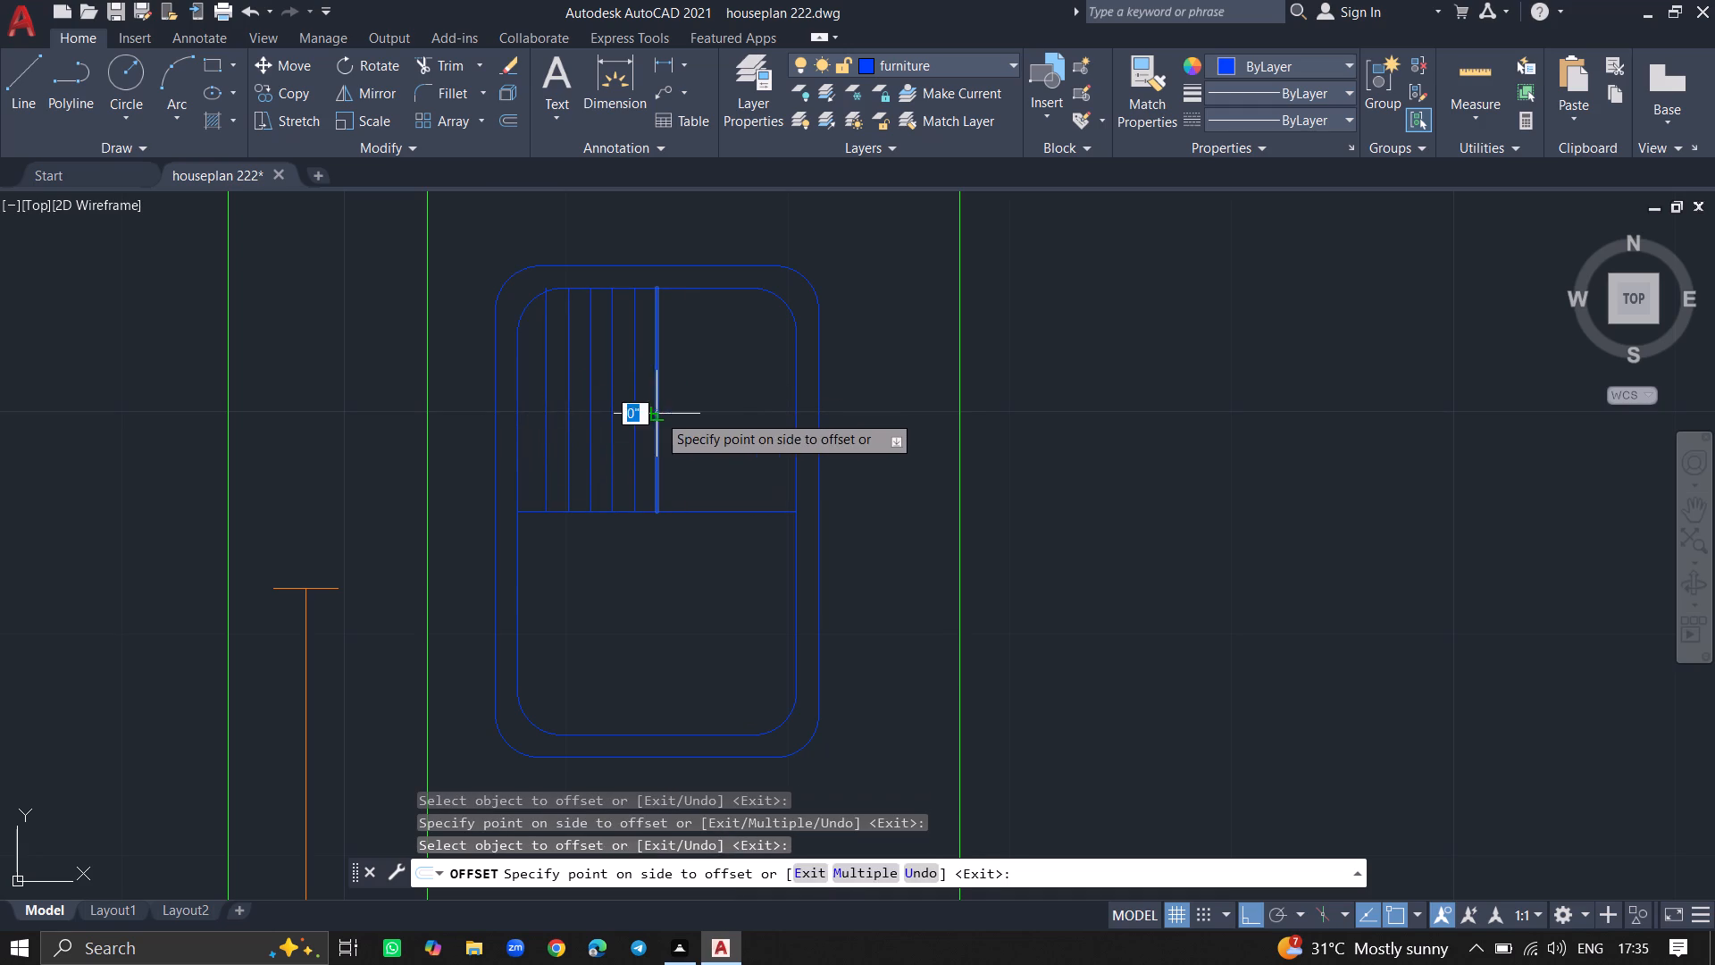
drag(682, 413, 726, 412)
click(726, 412)
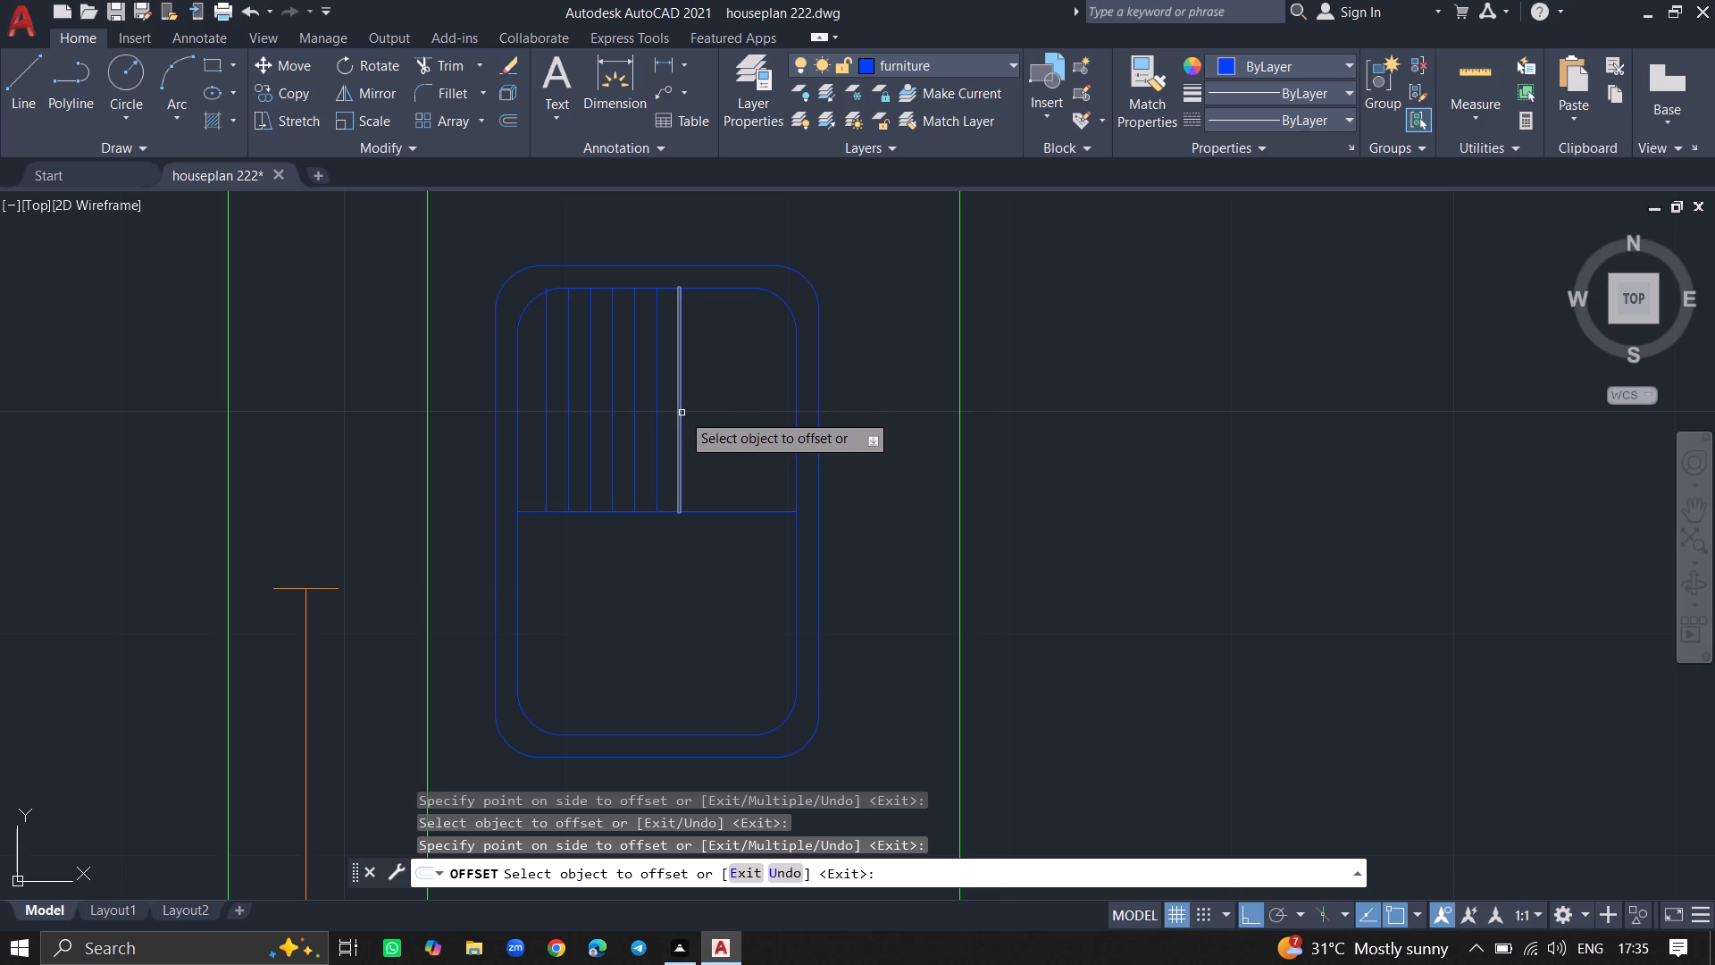
drag(682, 413, 718, 413)
click(718, 413)
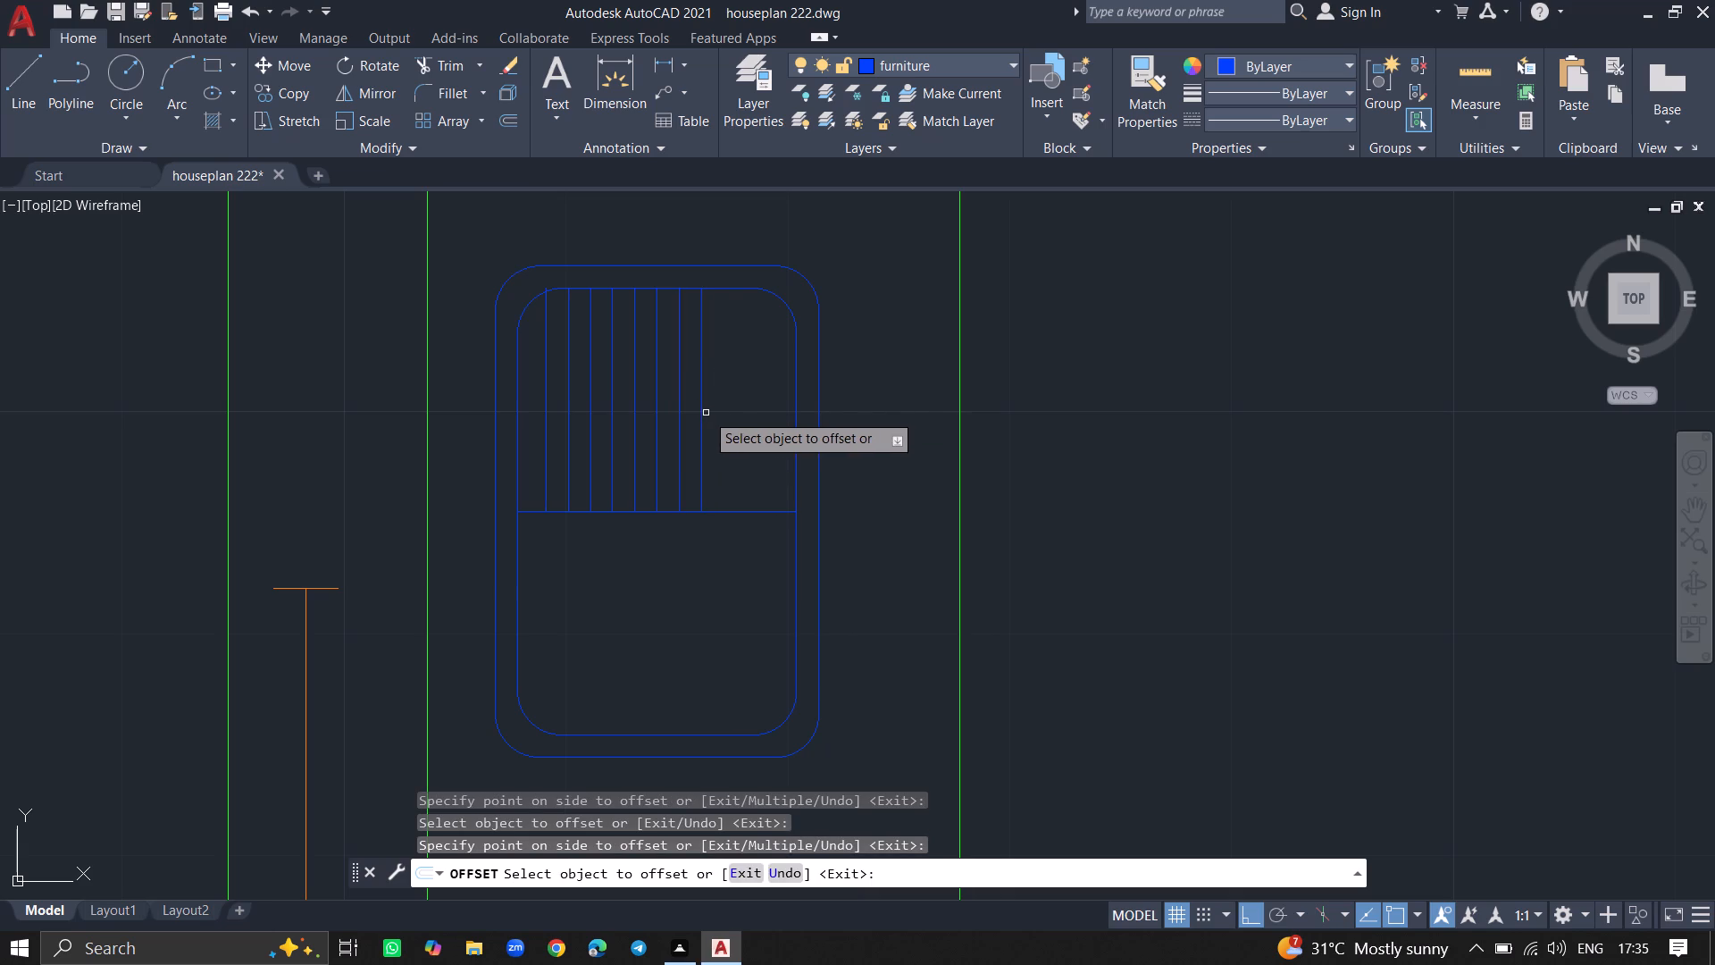
drag(703, 413, 734, 412)
click(734, 412)
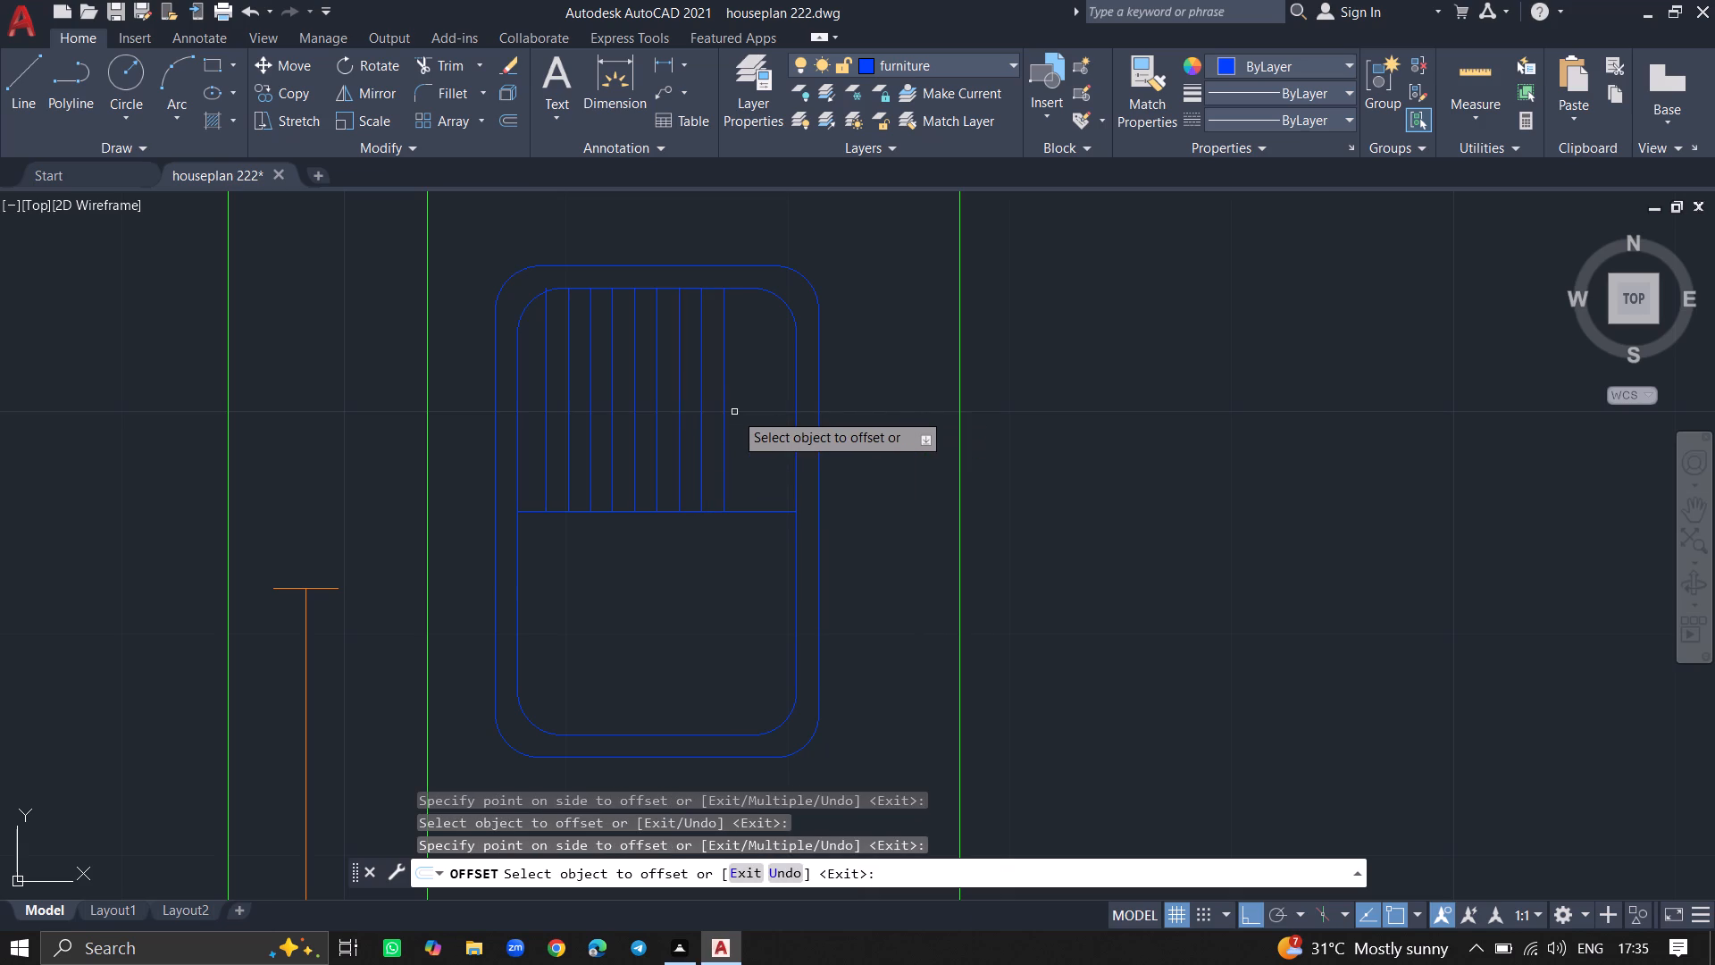
click(725, 412)
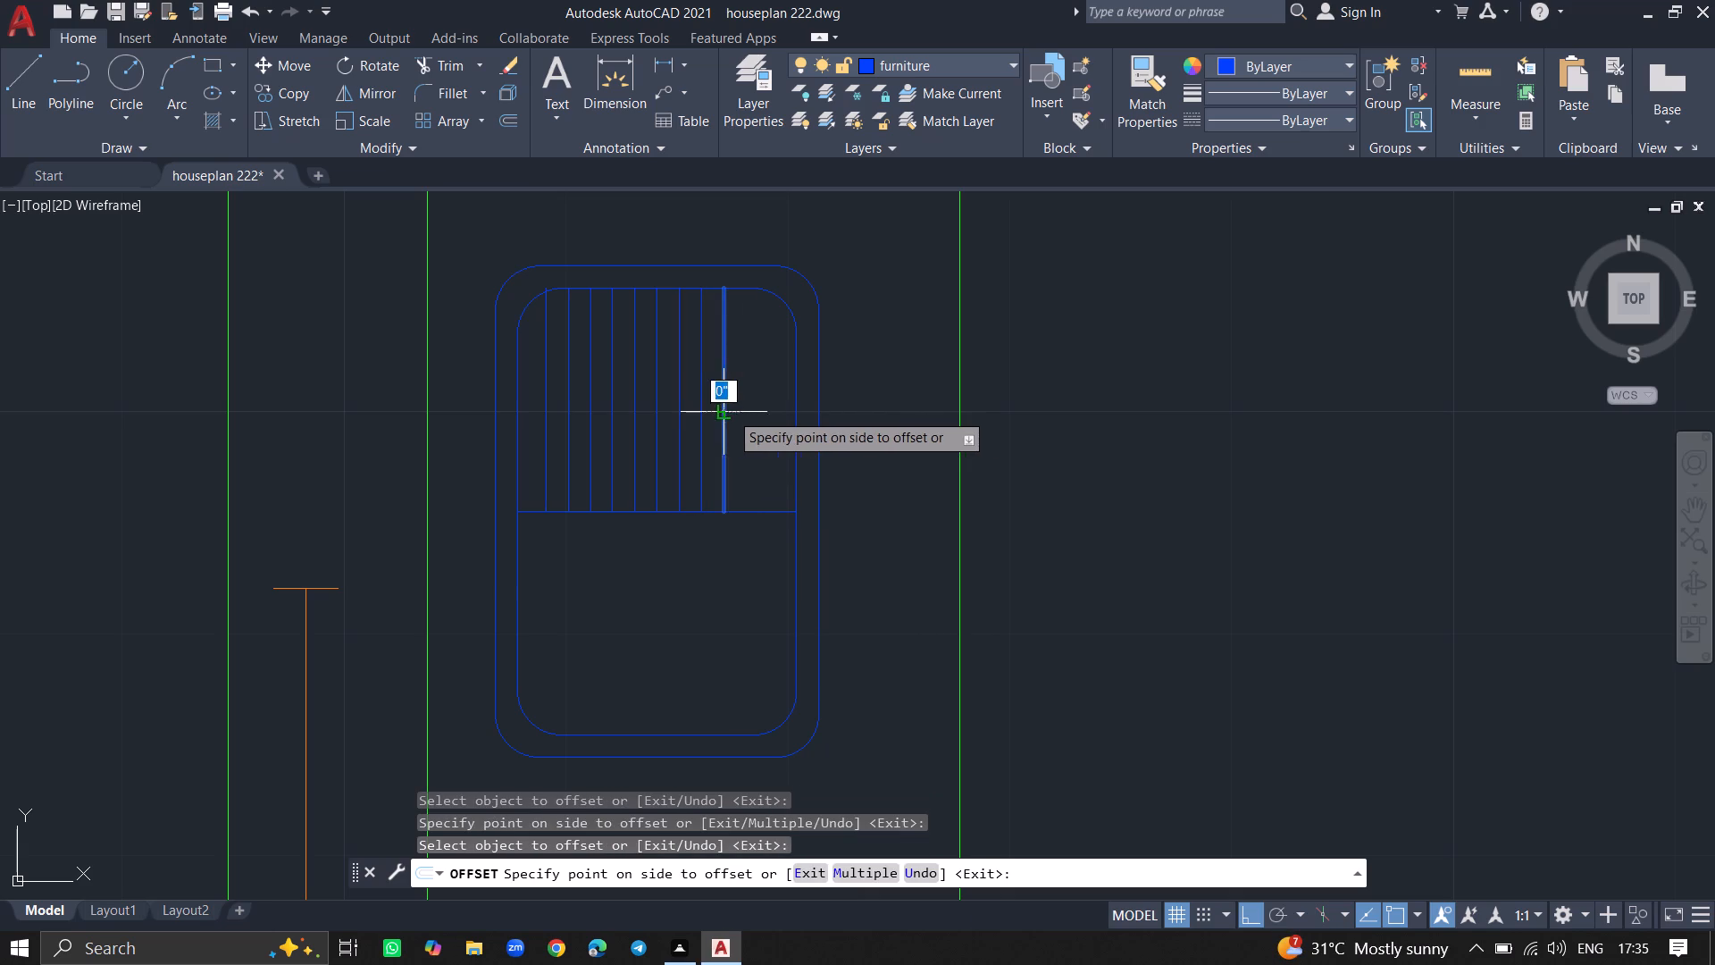
click(749, 412)
click(749, 412)
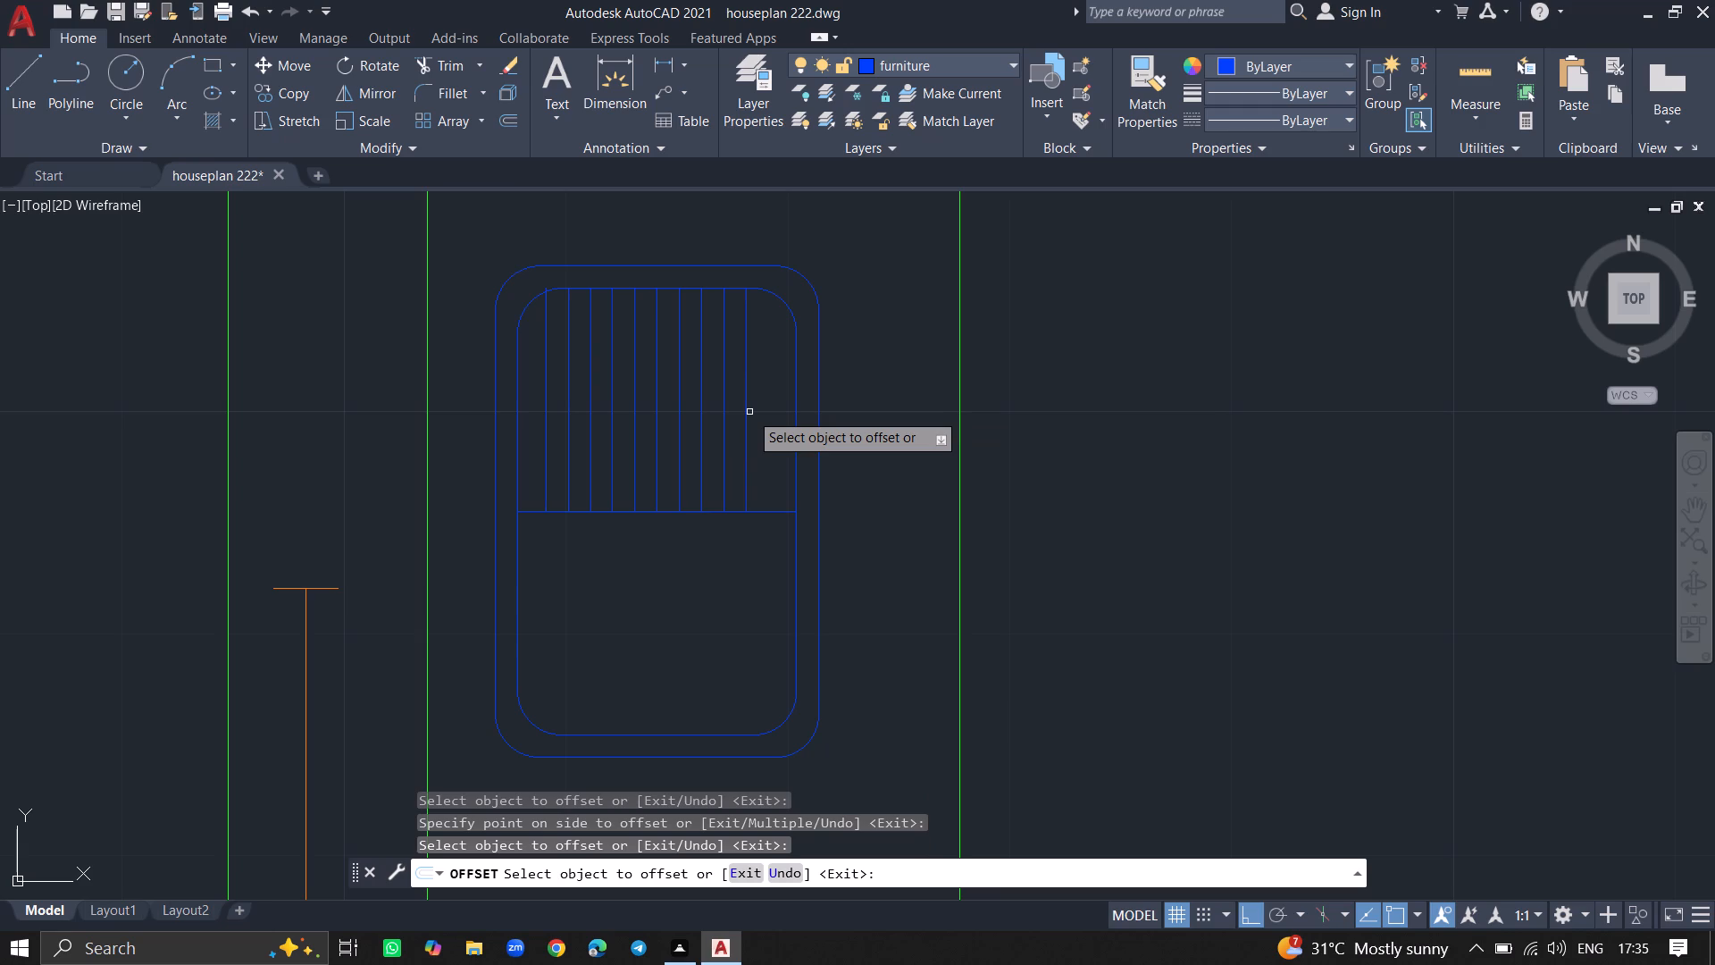
drag(746, 412, 765, 410)
click(765, 410)
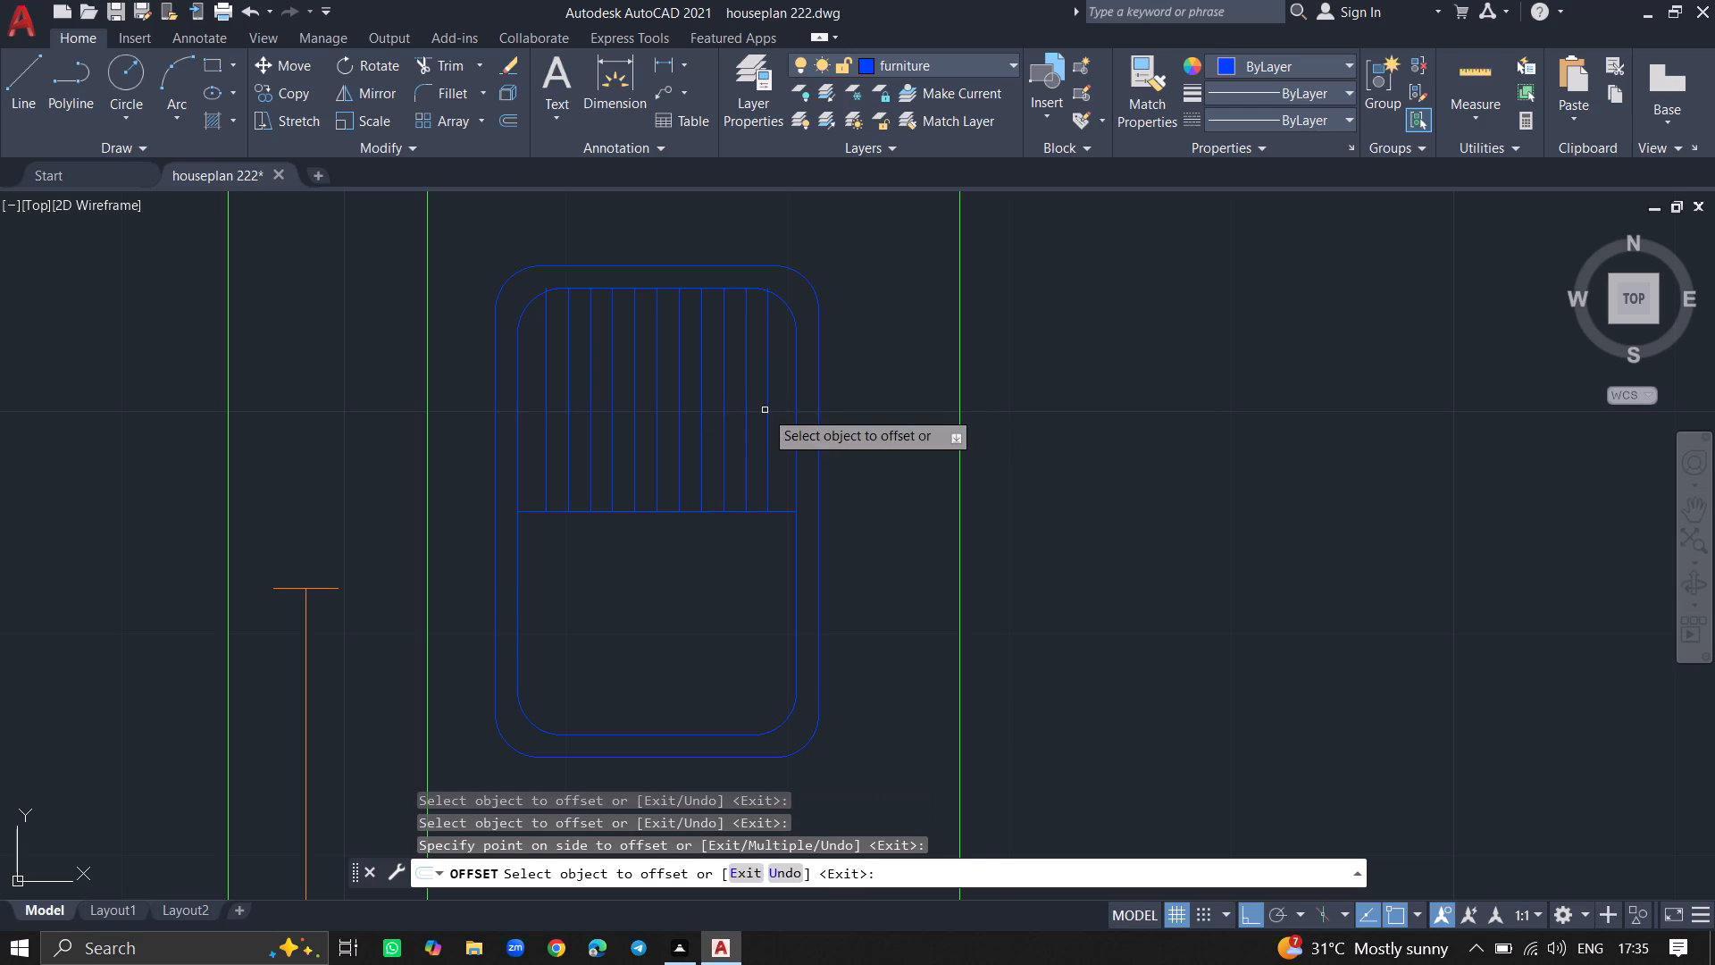
drag(767, 410, 782, 410)
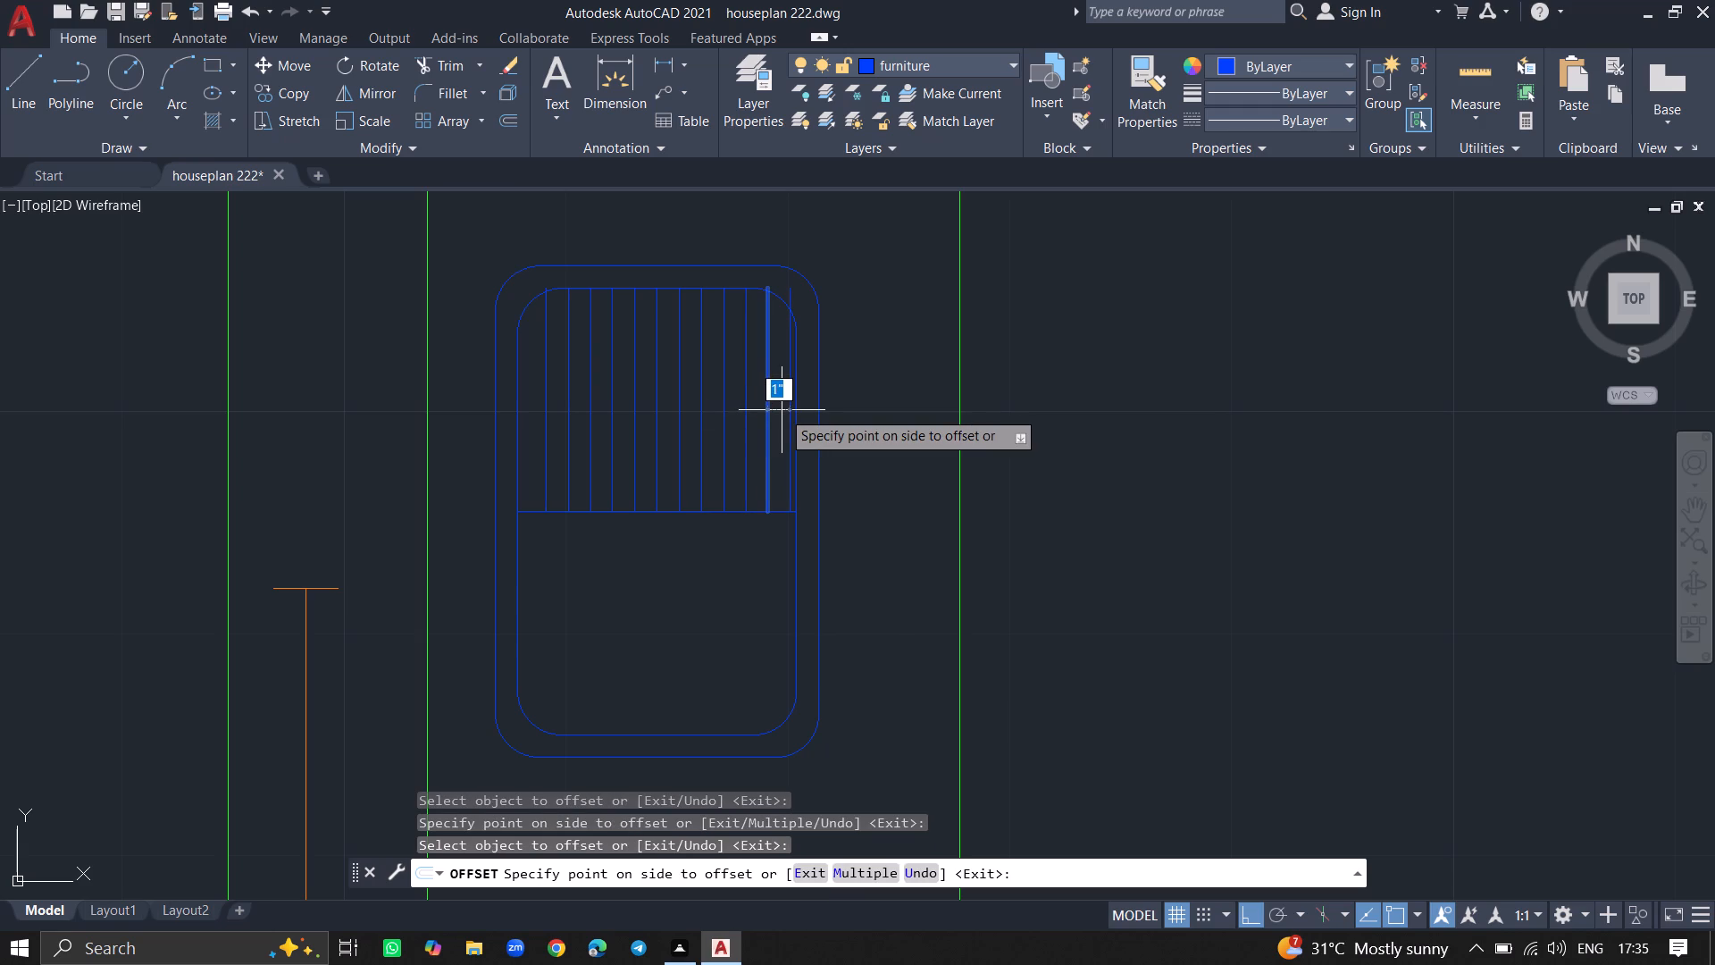
key(Escape)
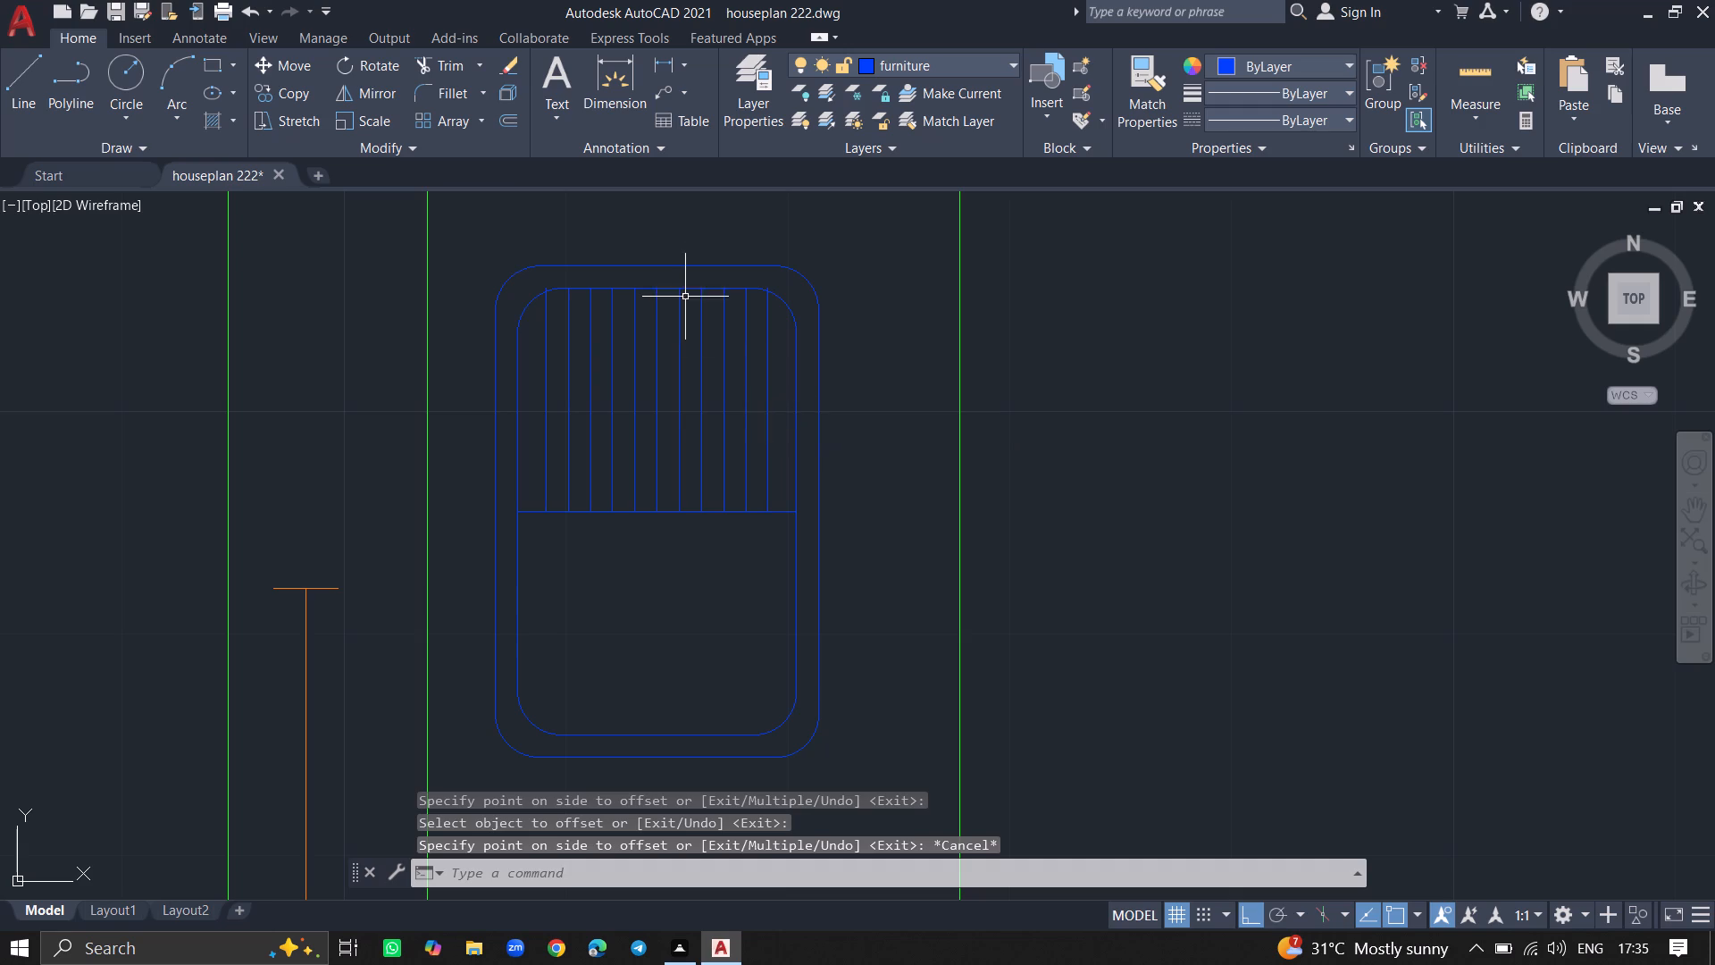
Trim the outermost east and west drainboard lines where they project past the inner outline's rounded north corners.
ctrl+scroll(673, 257, up, 2)
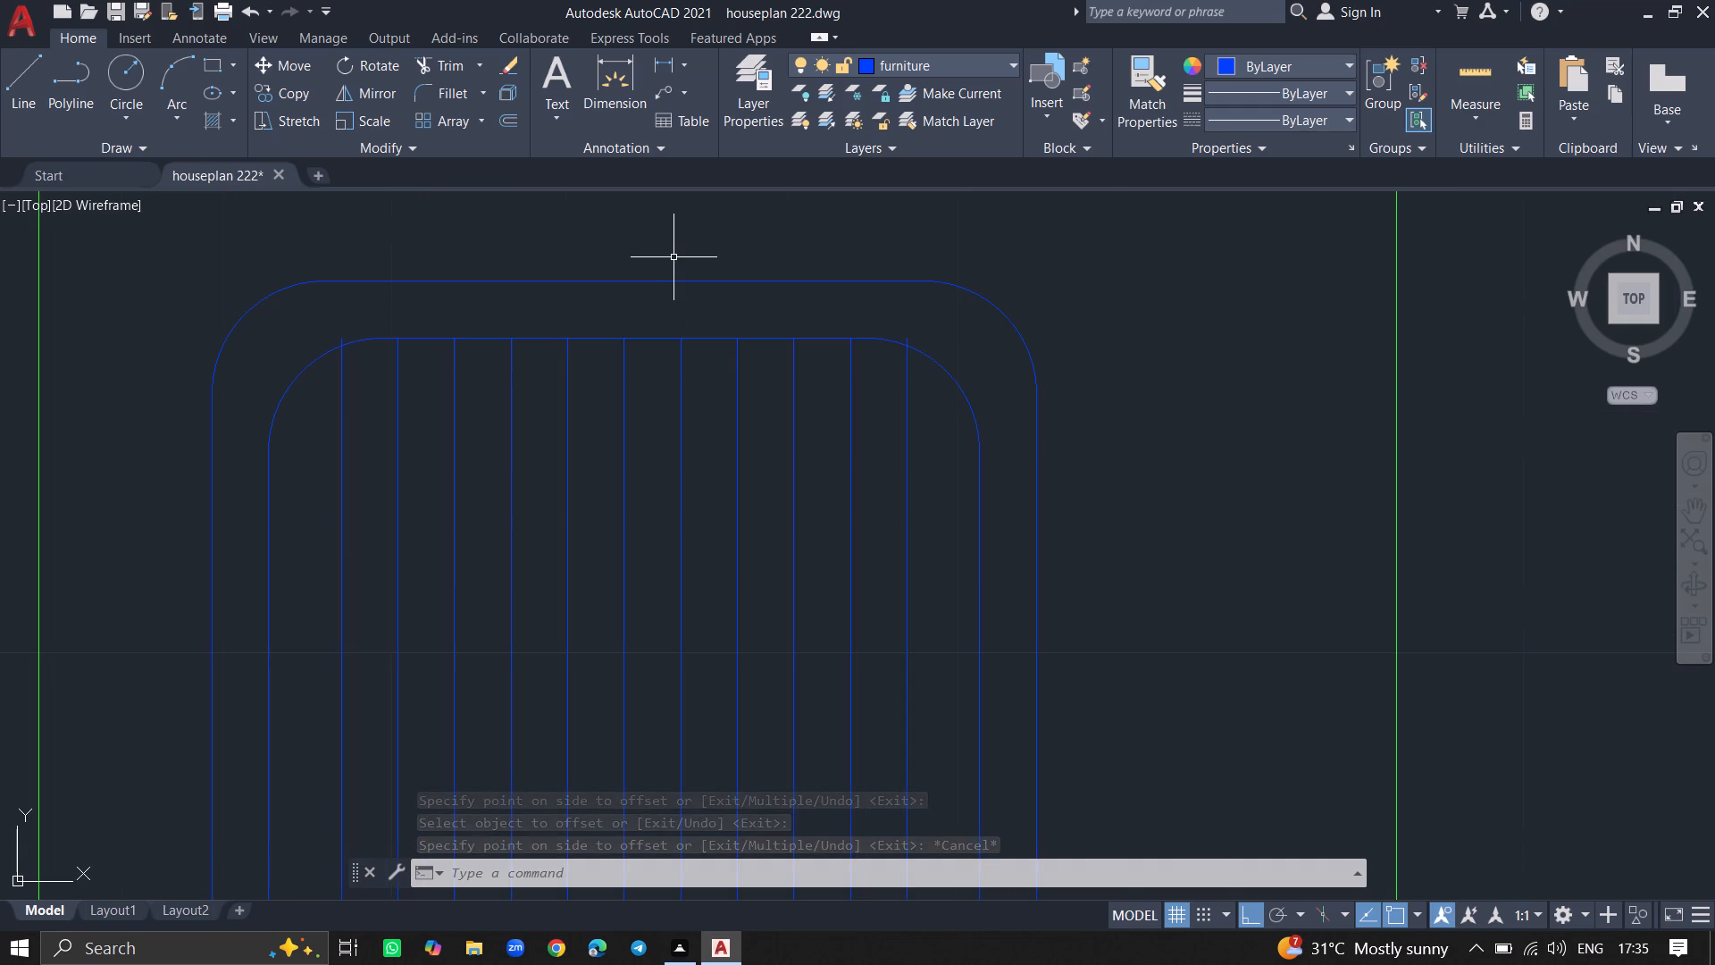
text(trim)
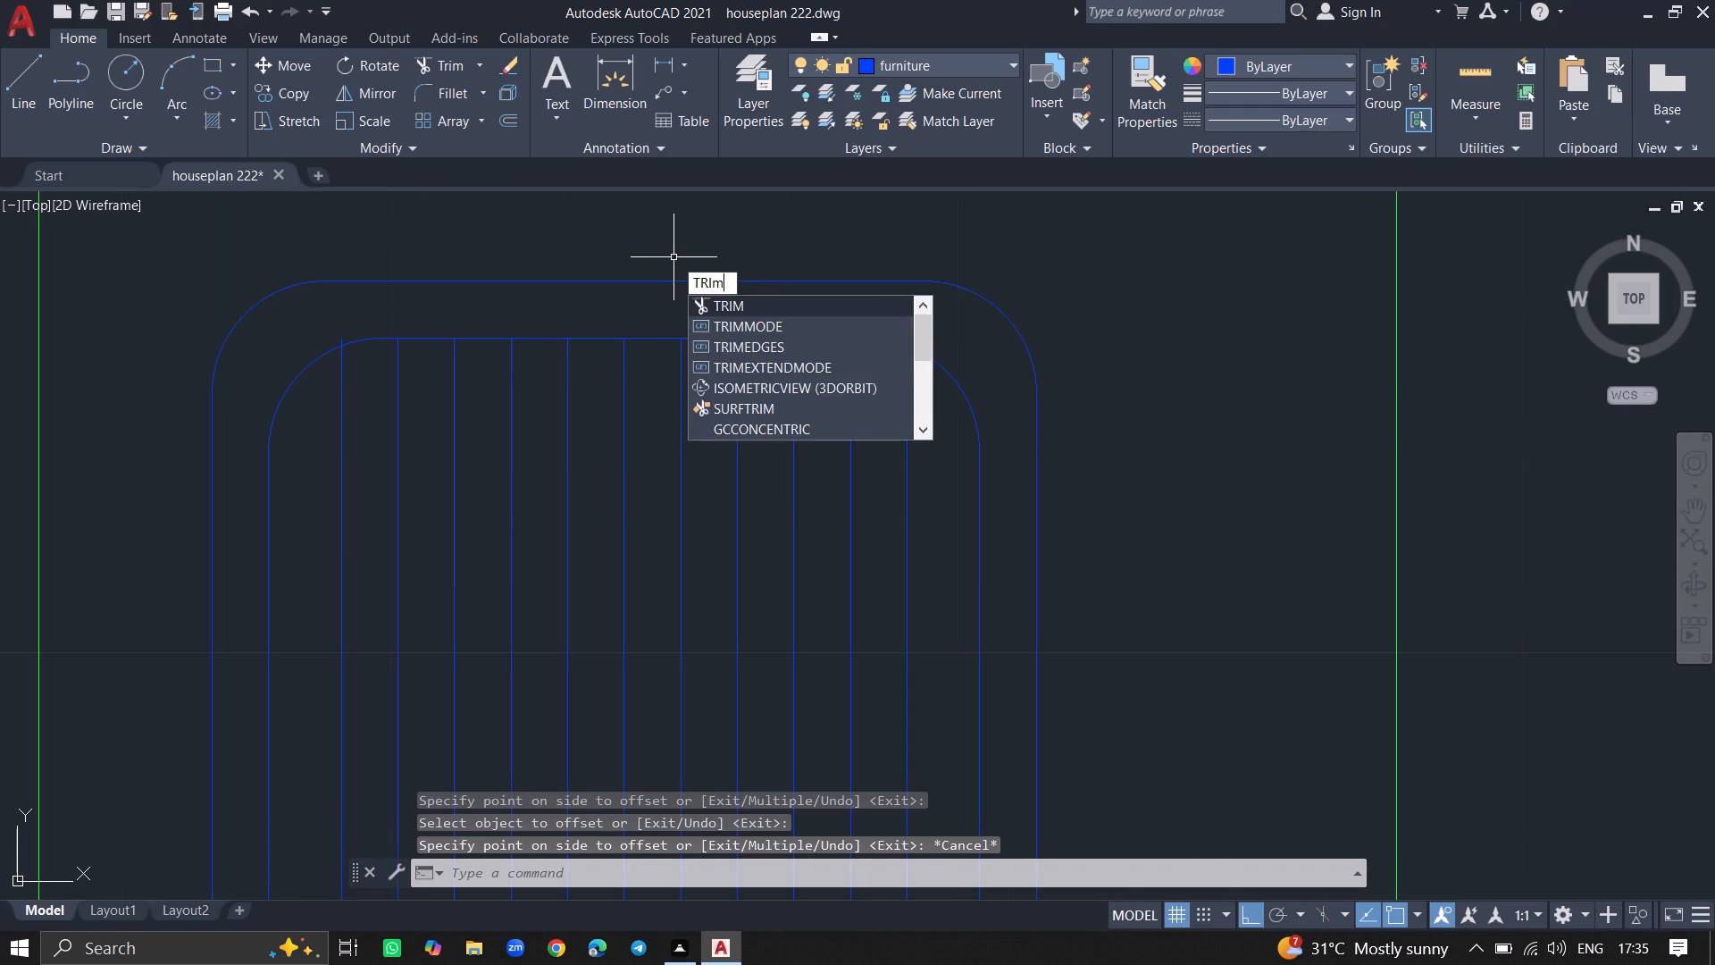
key(Return)
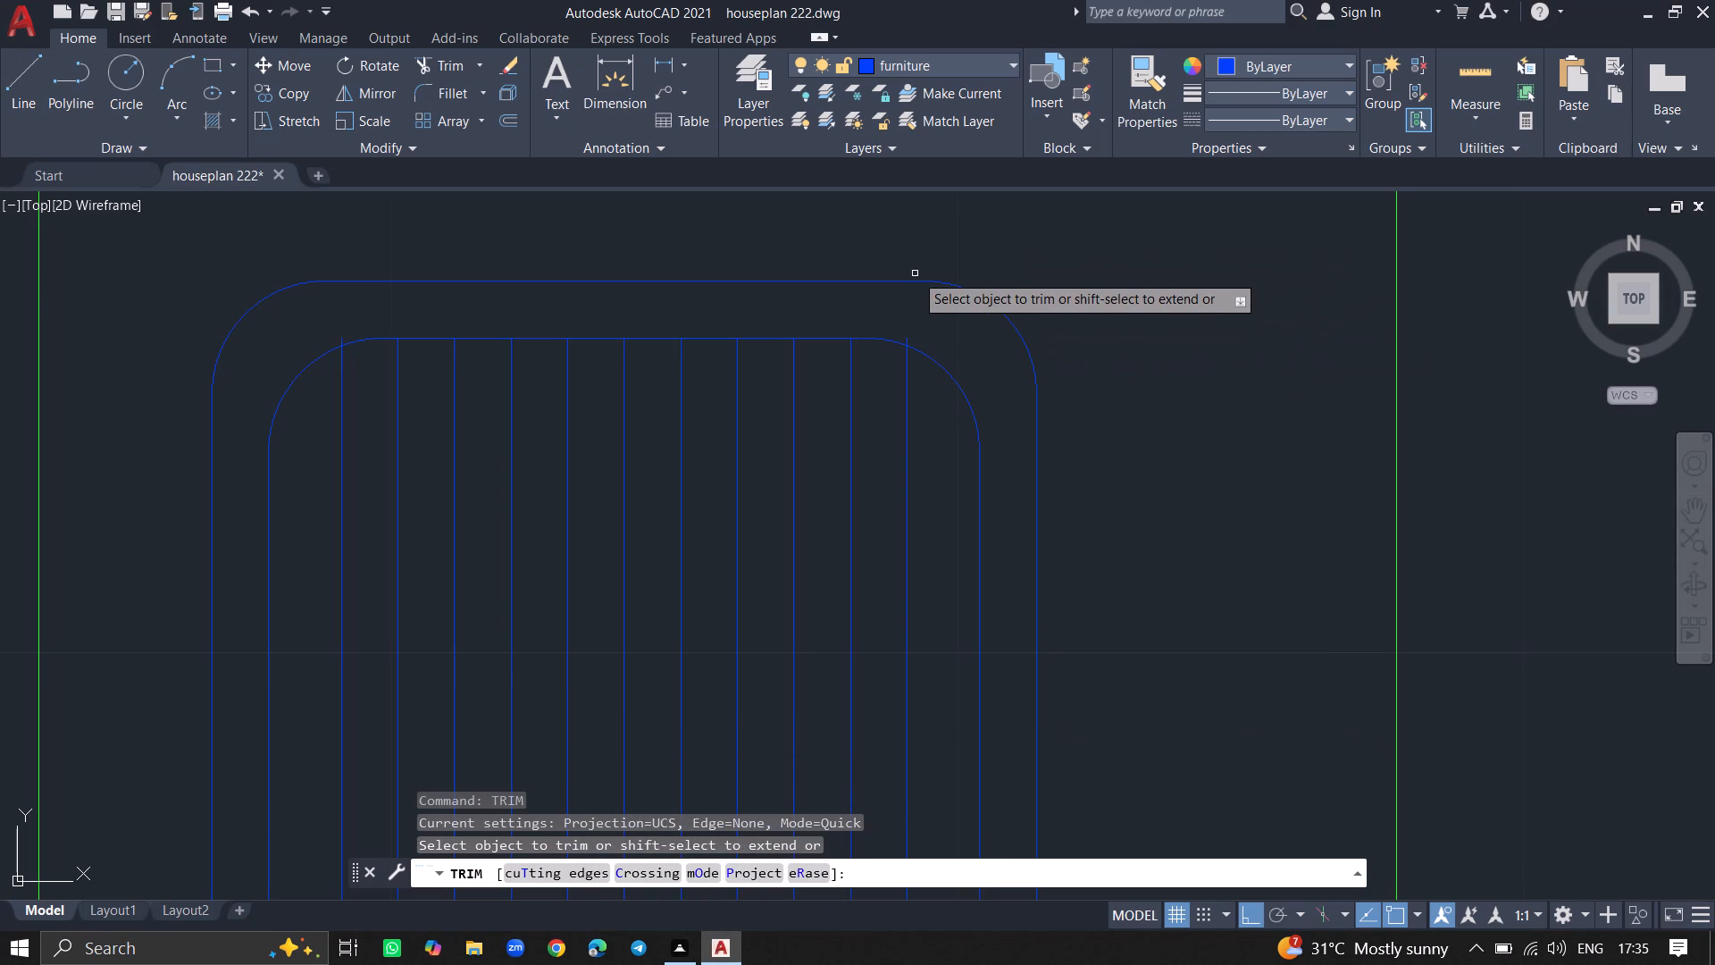
ctrl+scroll(915, 273, up, 2)
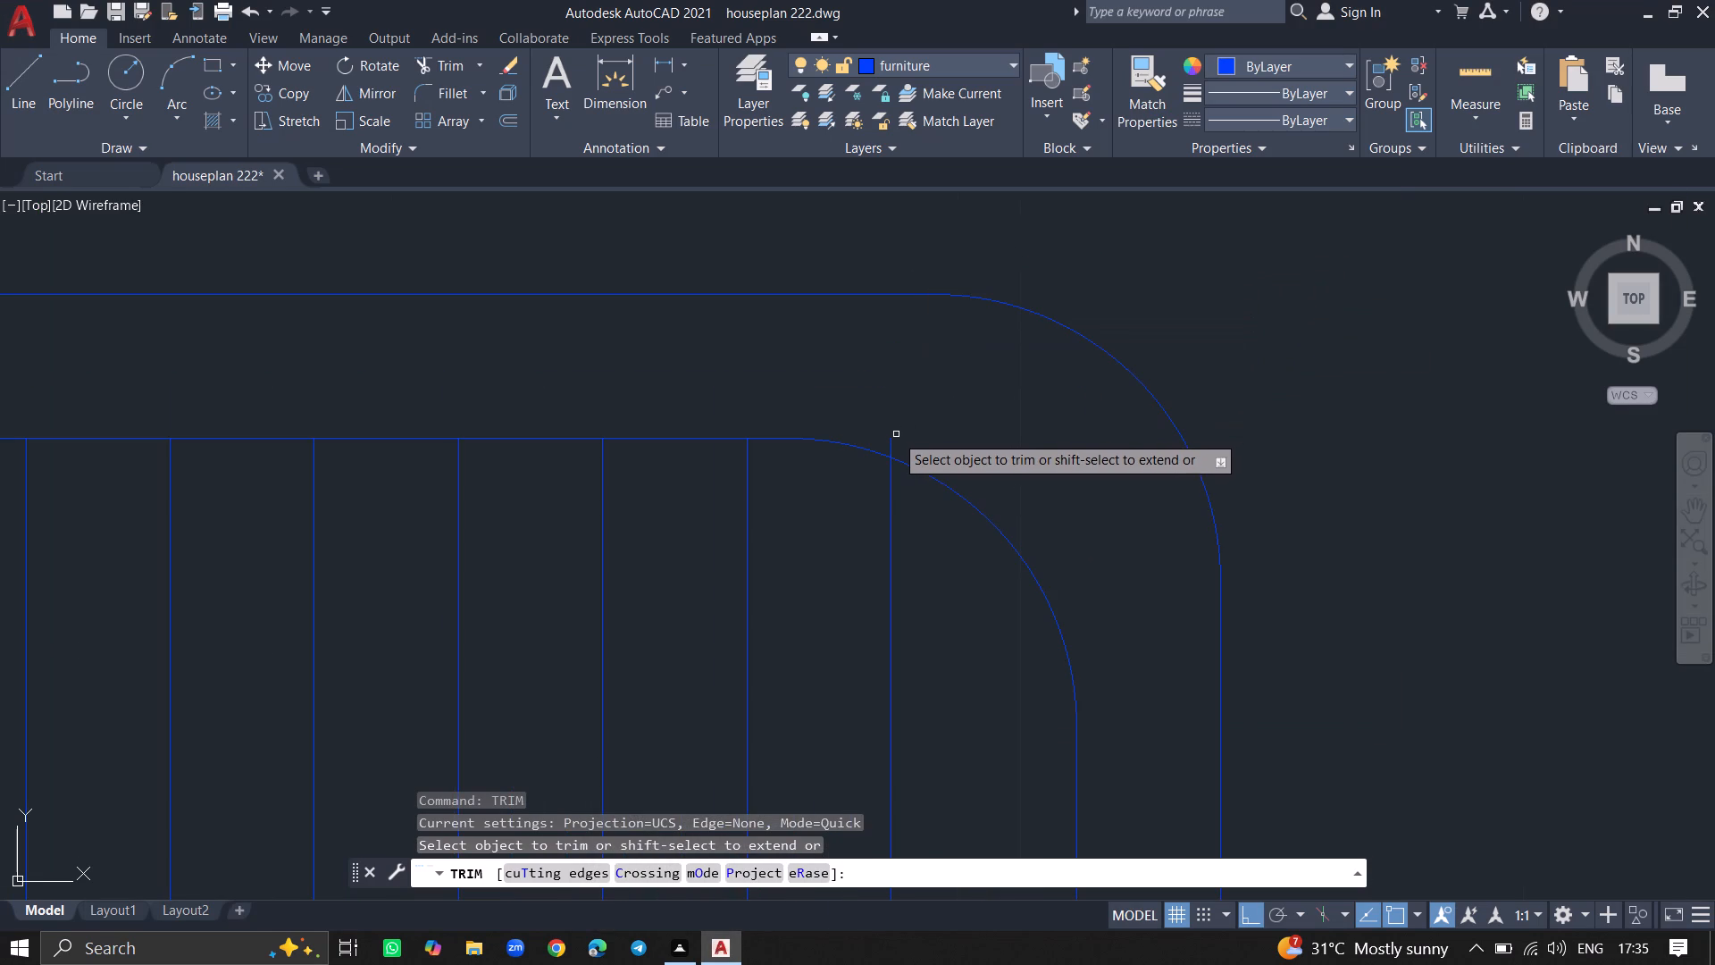
click(894, 444)
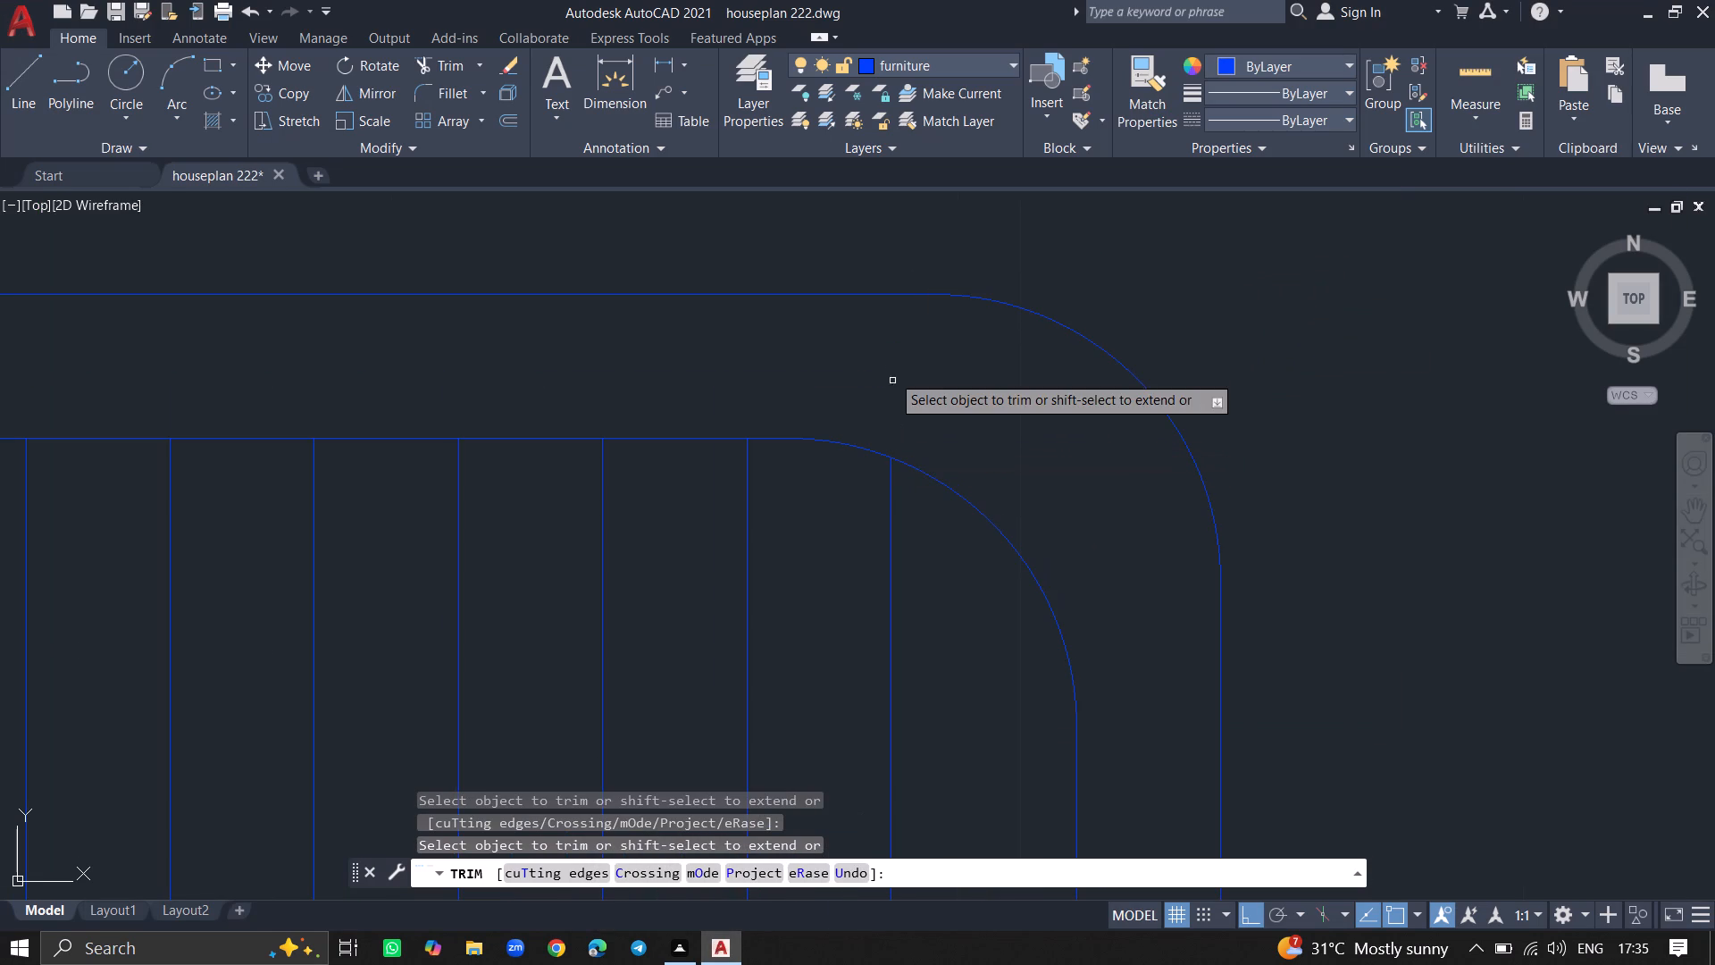
ctrl+scroll(891, 366, down, 2)
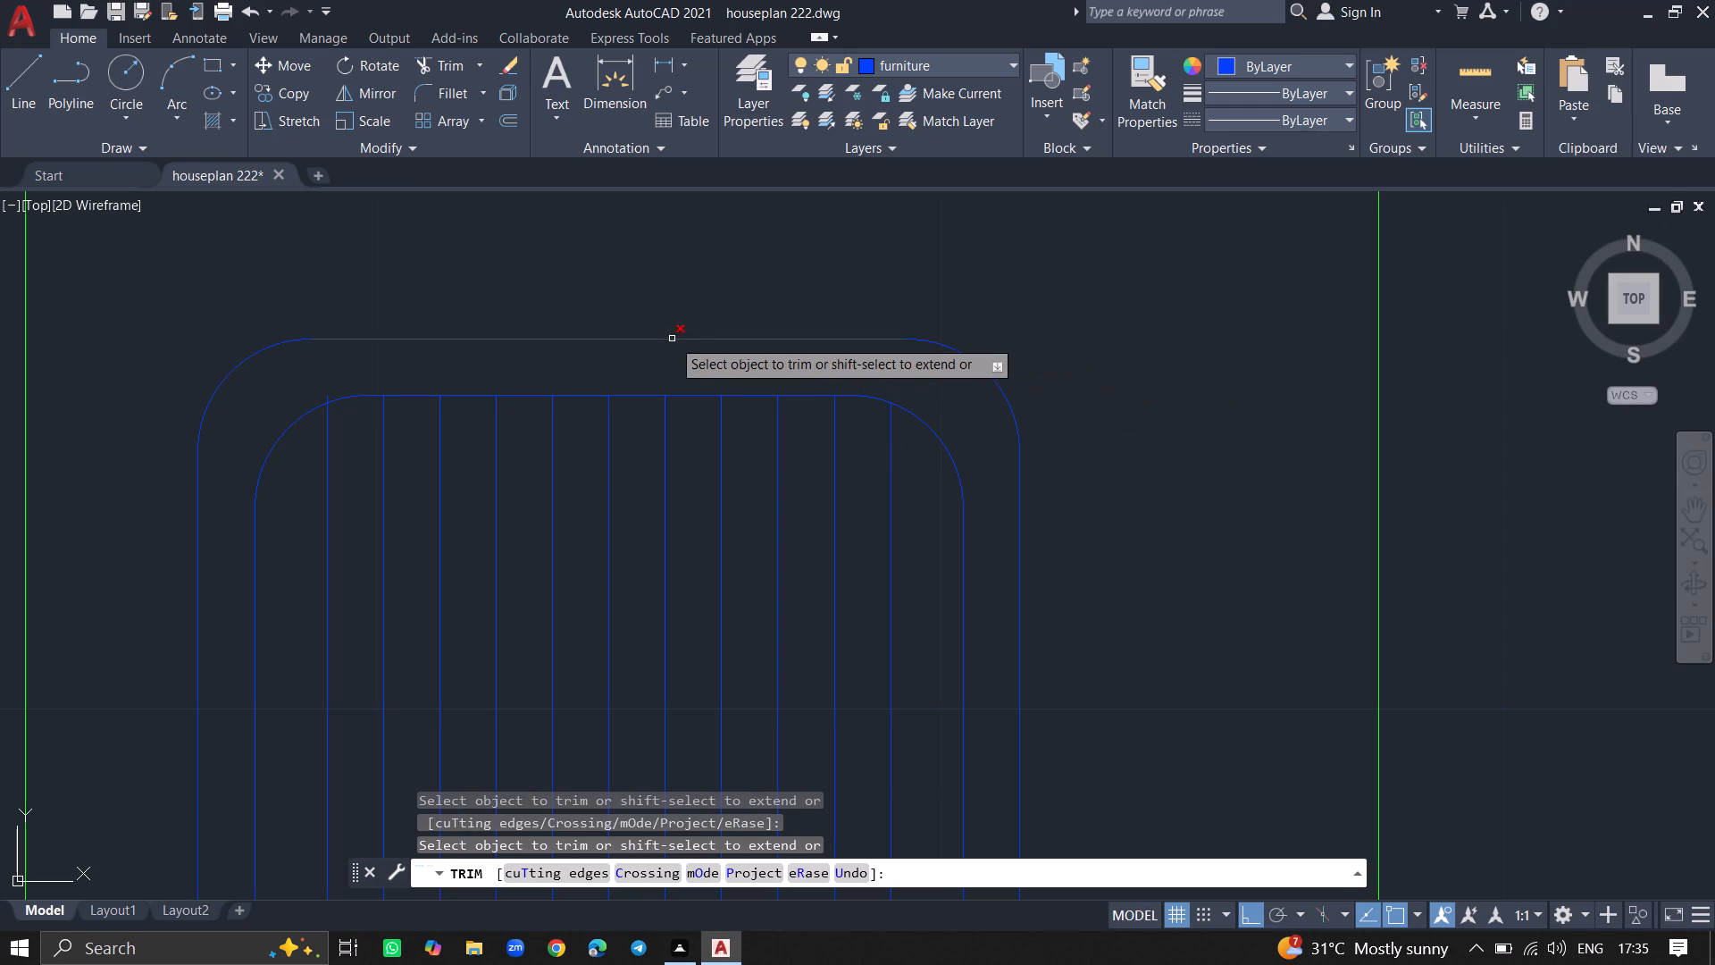
ctrl+scroll(343, 363, up, 2)
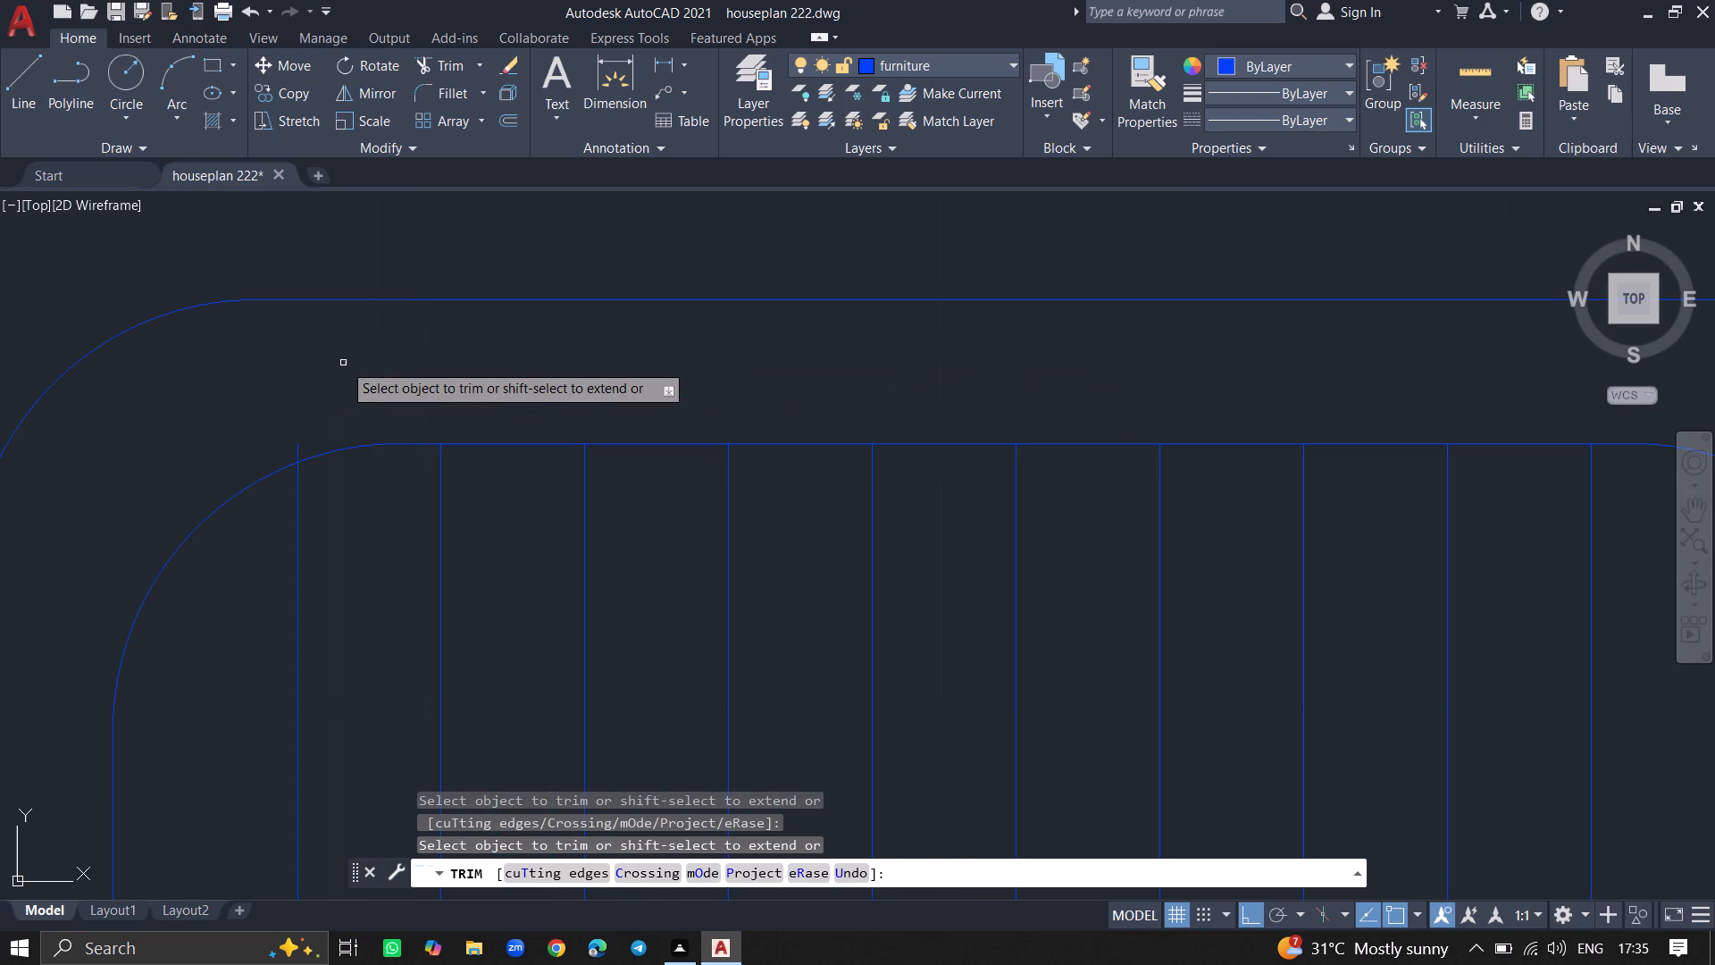
click(297, 447)
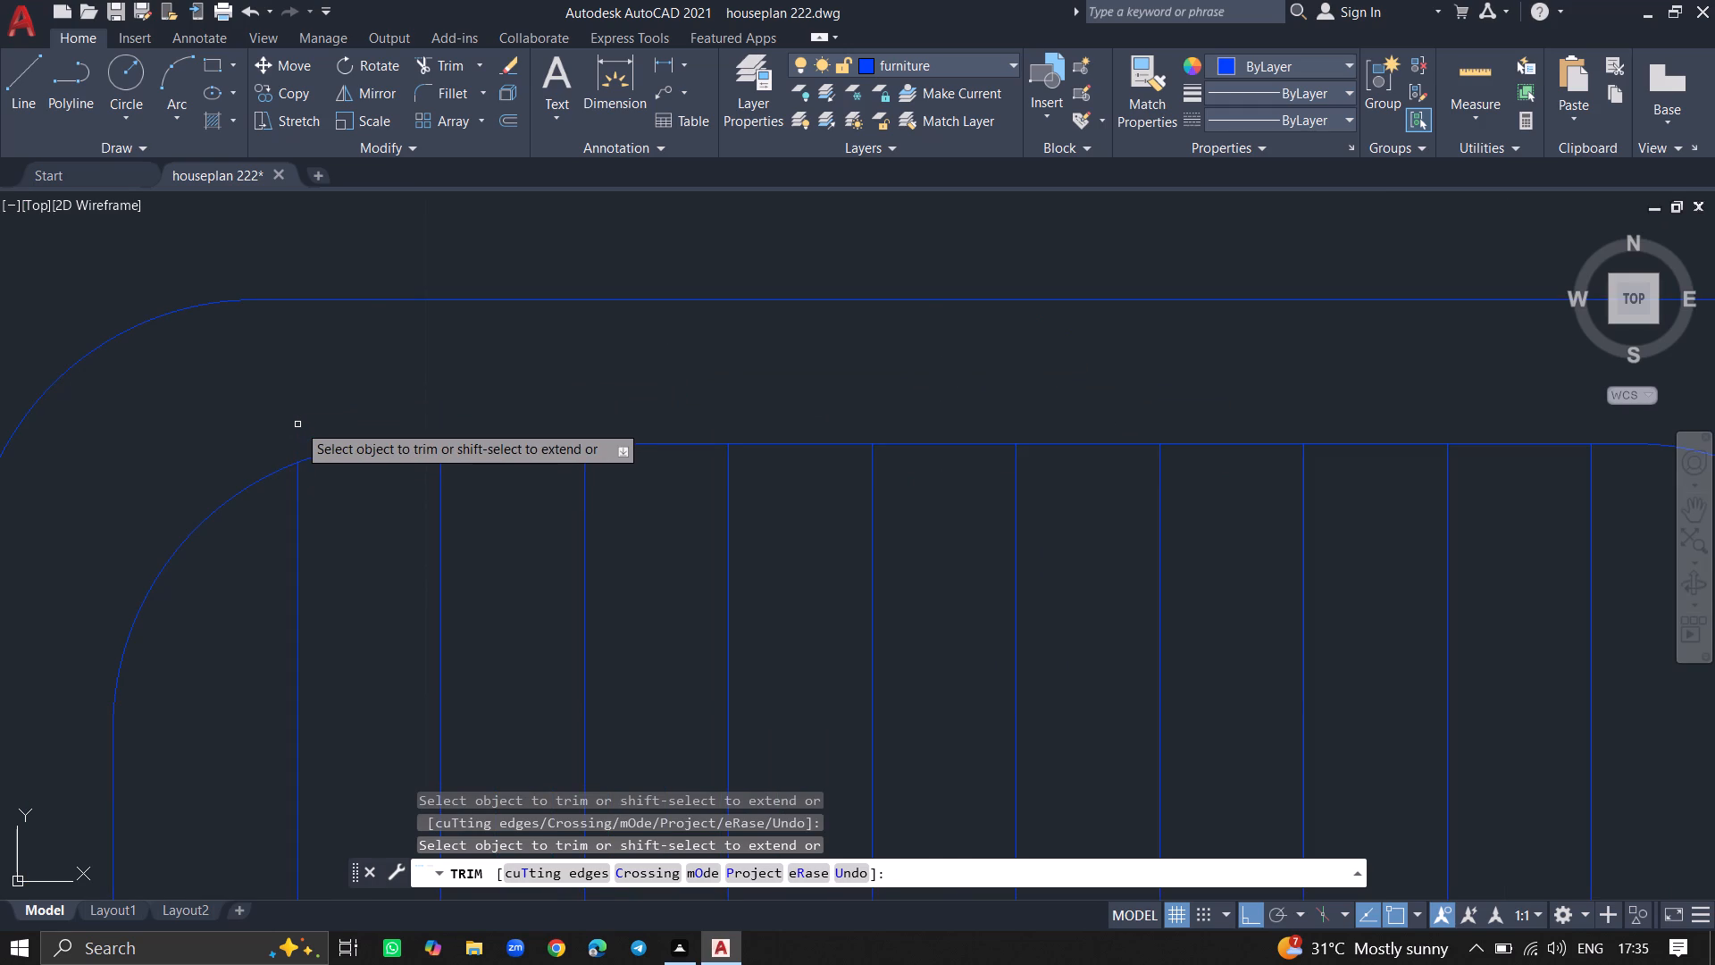
ctrl+scroll(297, 424, down, 3)
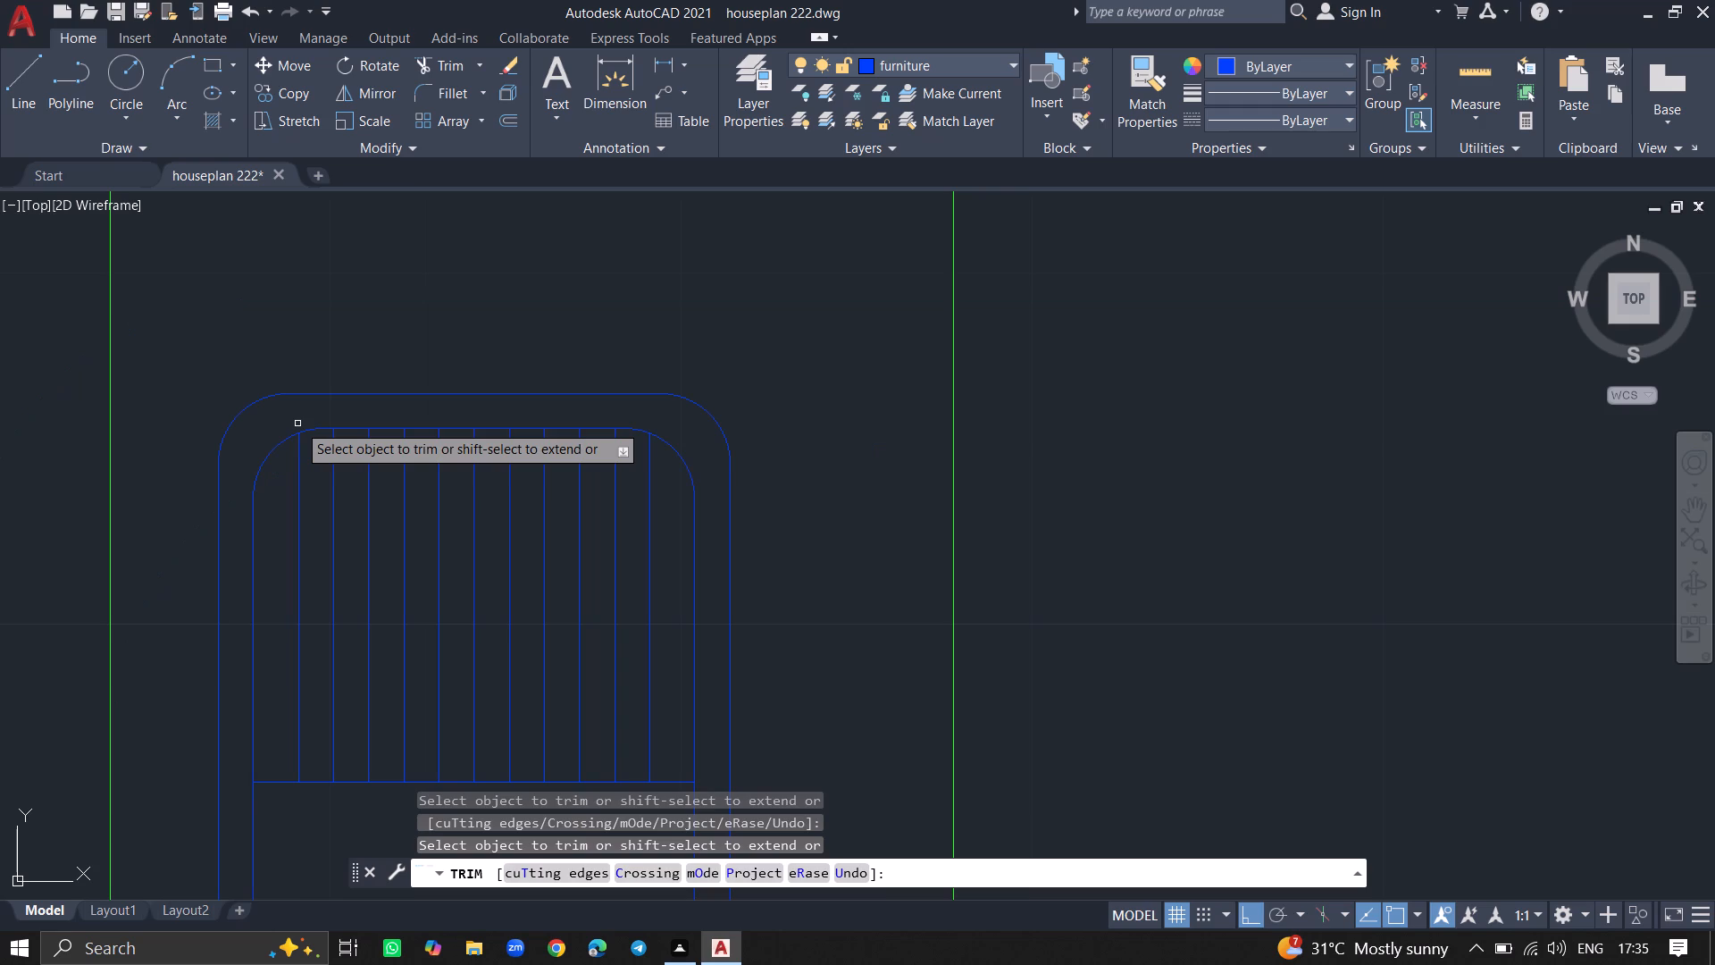
key(Return)
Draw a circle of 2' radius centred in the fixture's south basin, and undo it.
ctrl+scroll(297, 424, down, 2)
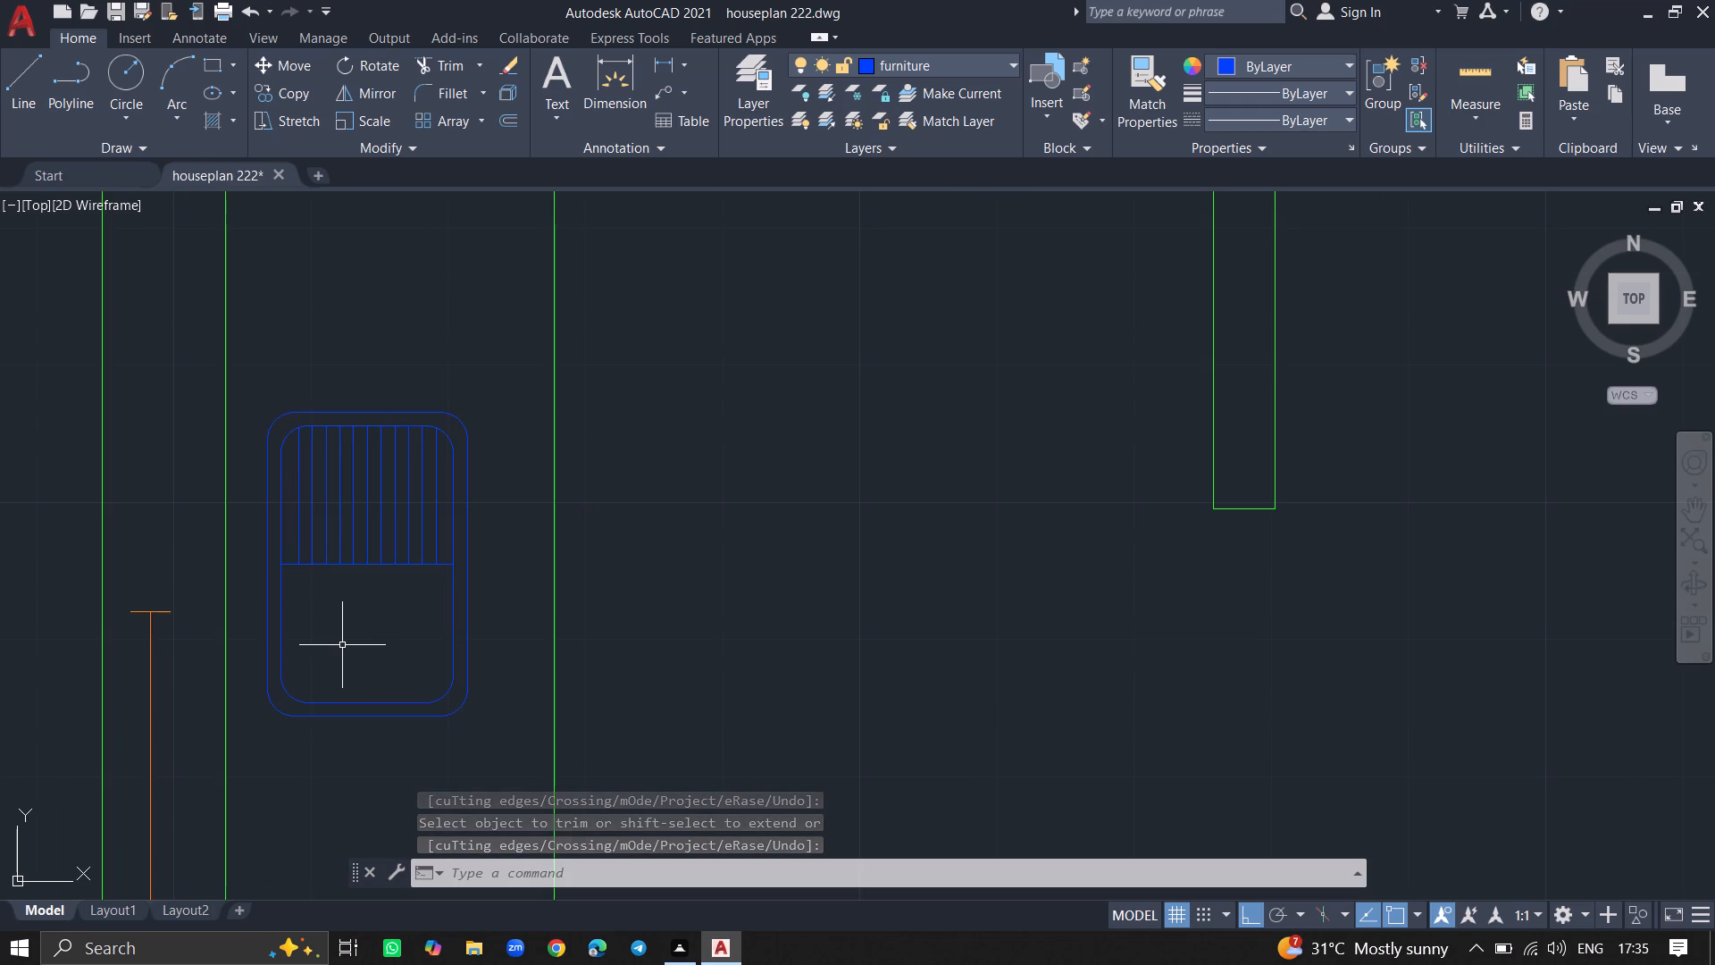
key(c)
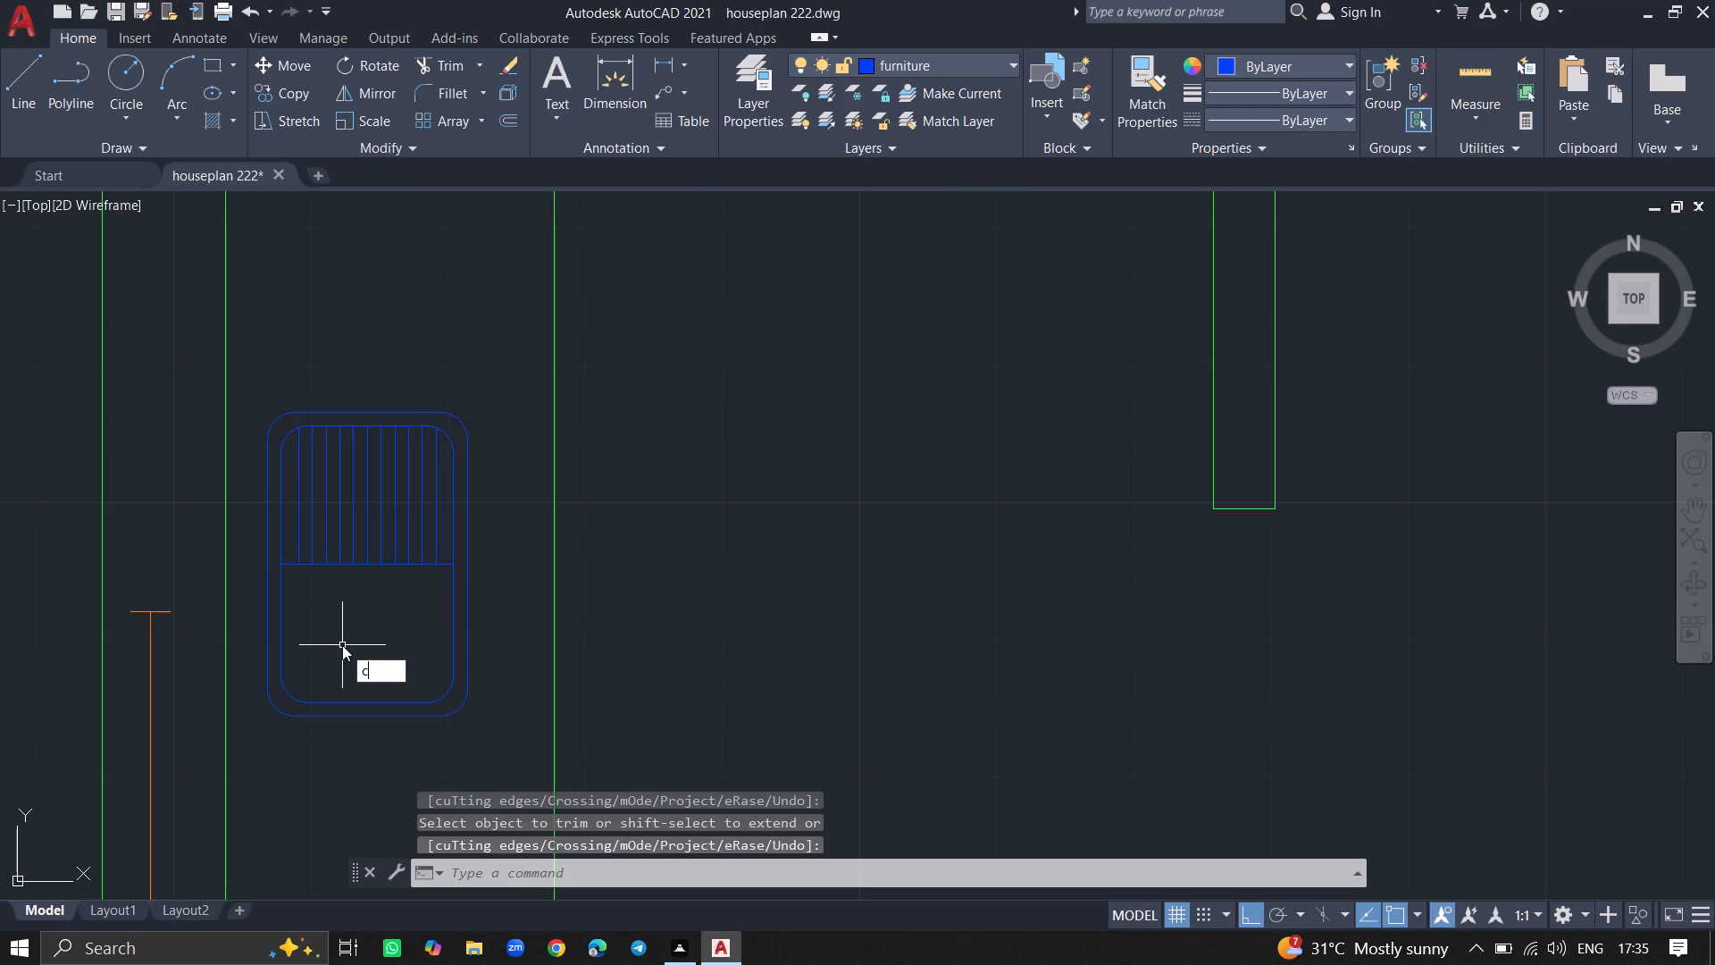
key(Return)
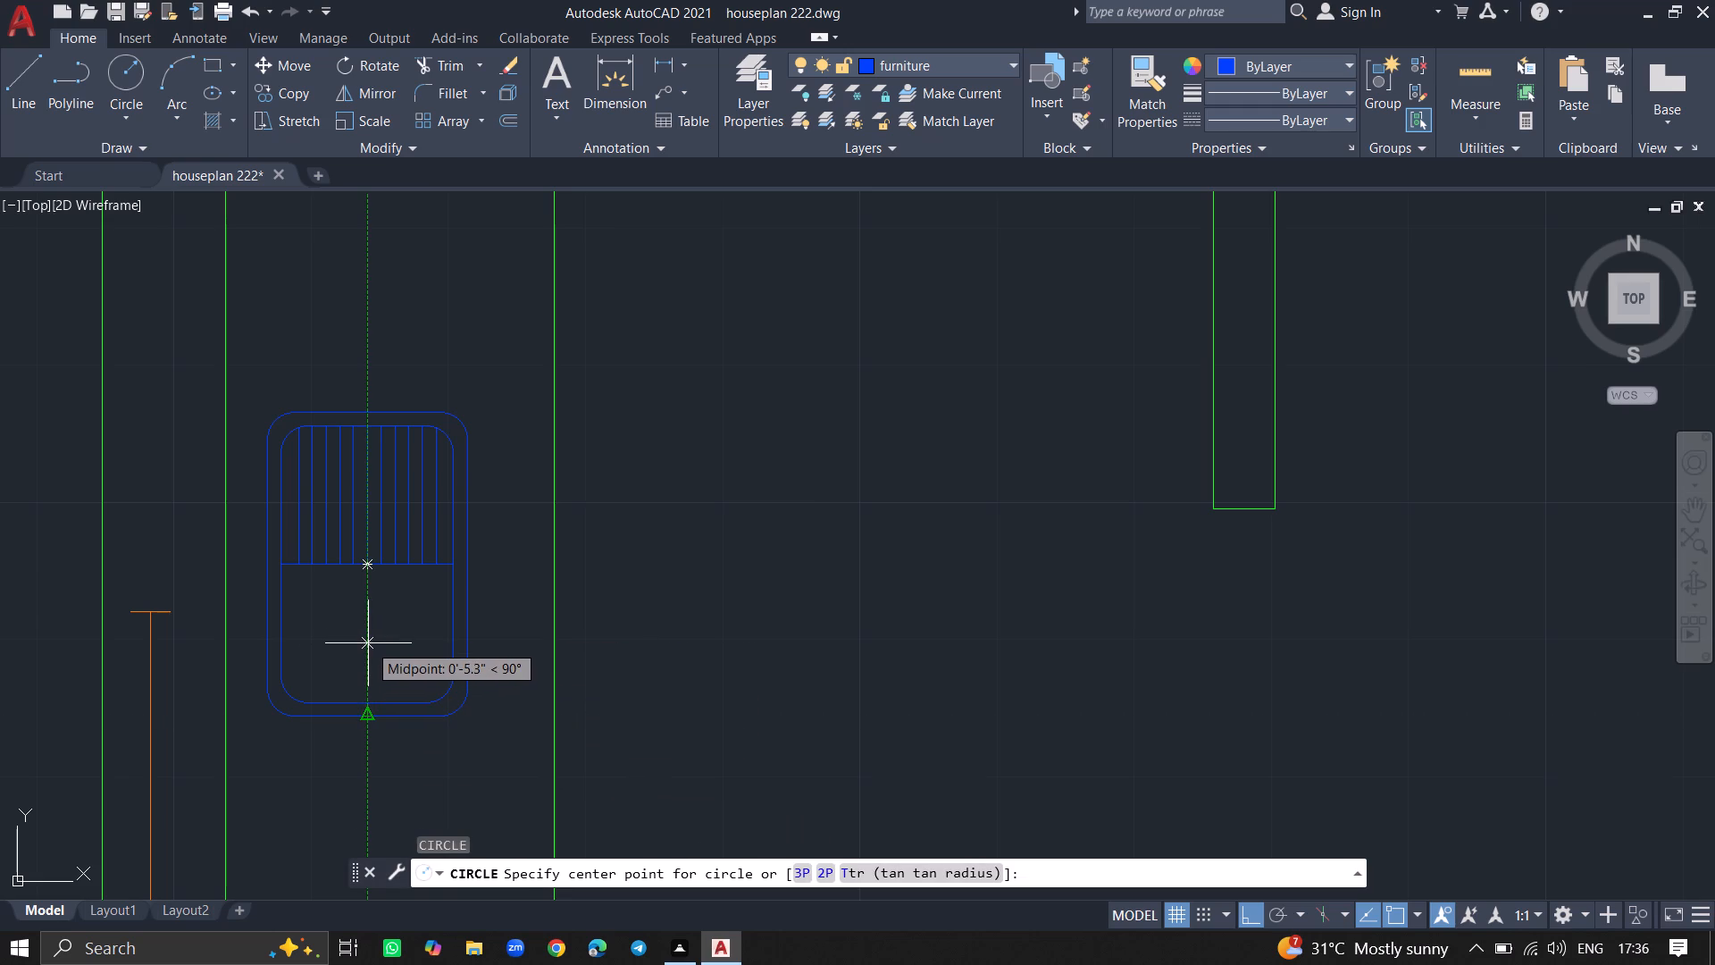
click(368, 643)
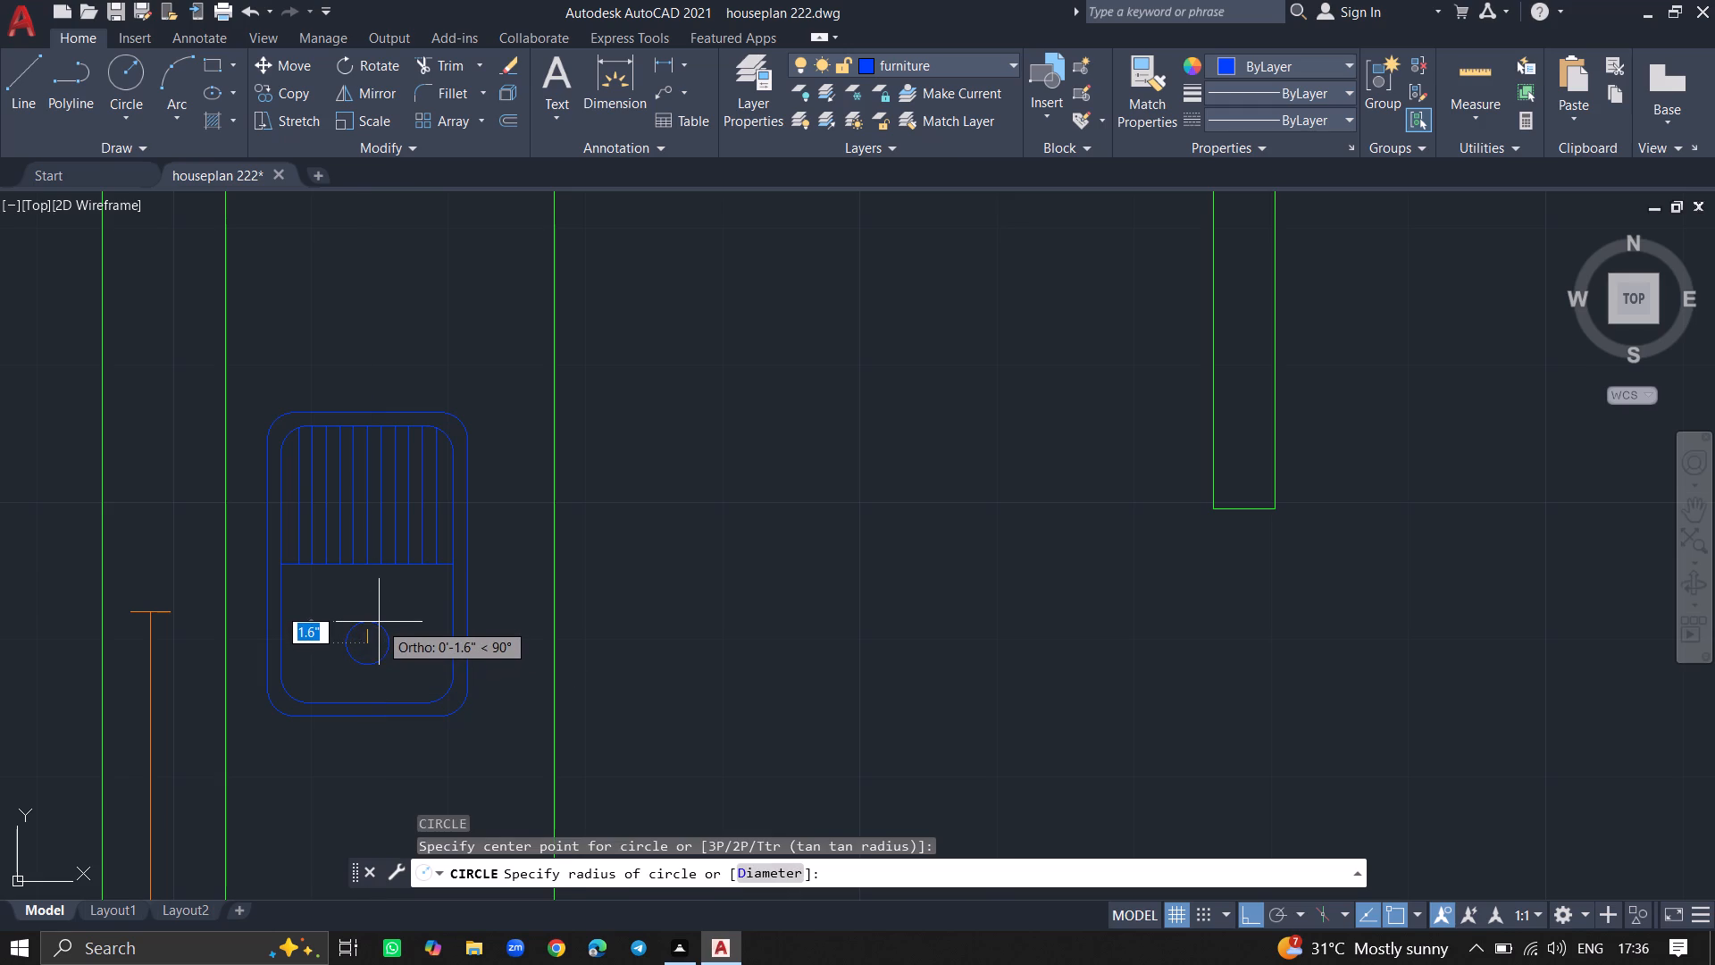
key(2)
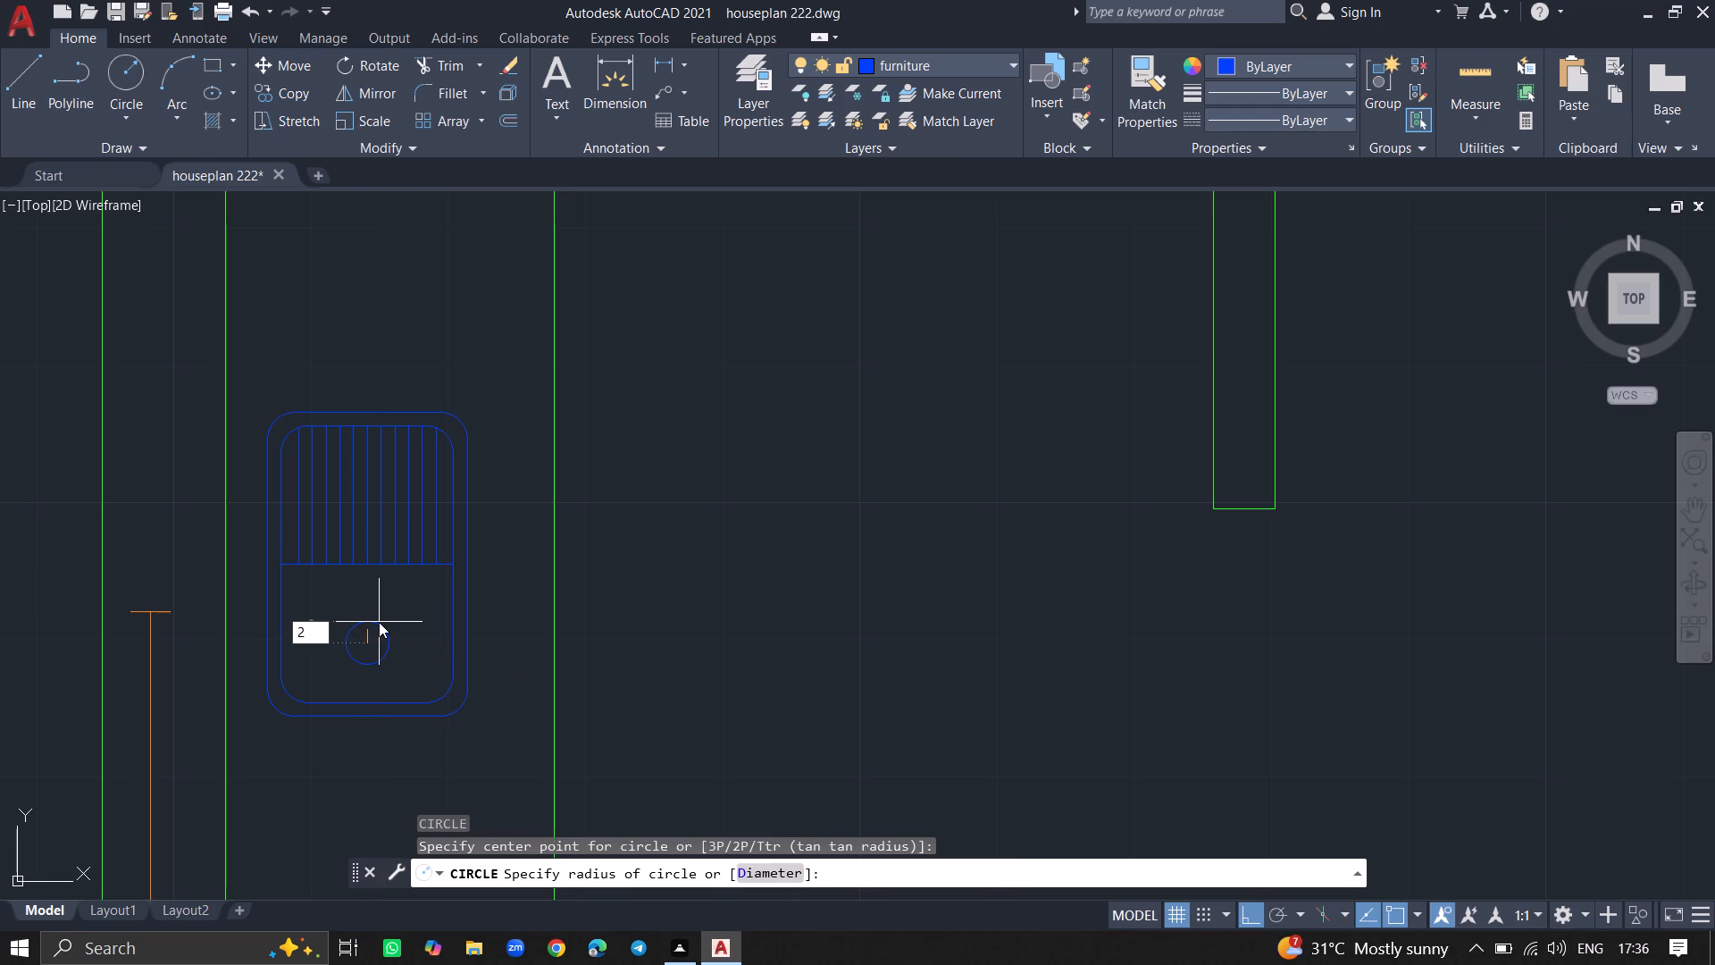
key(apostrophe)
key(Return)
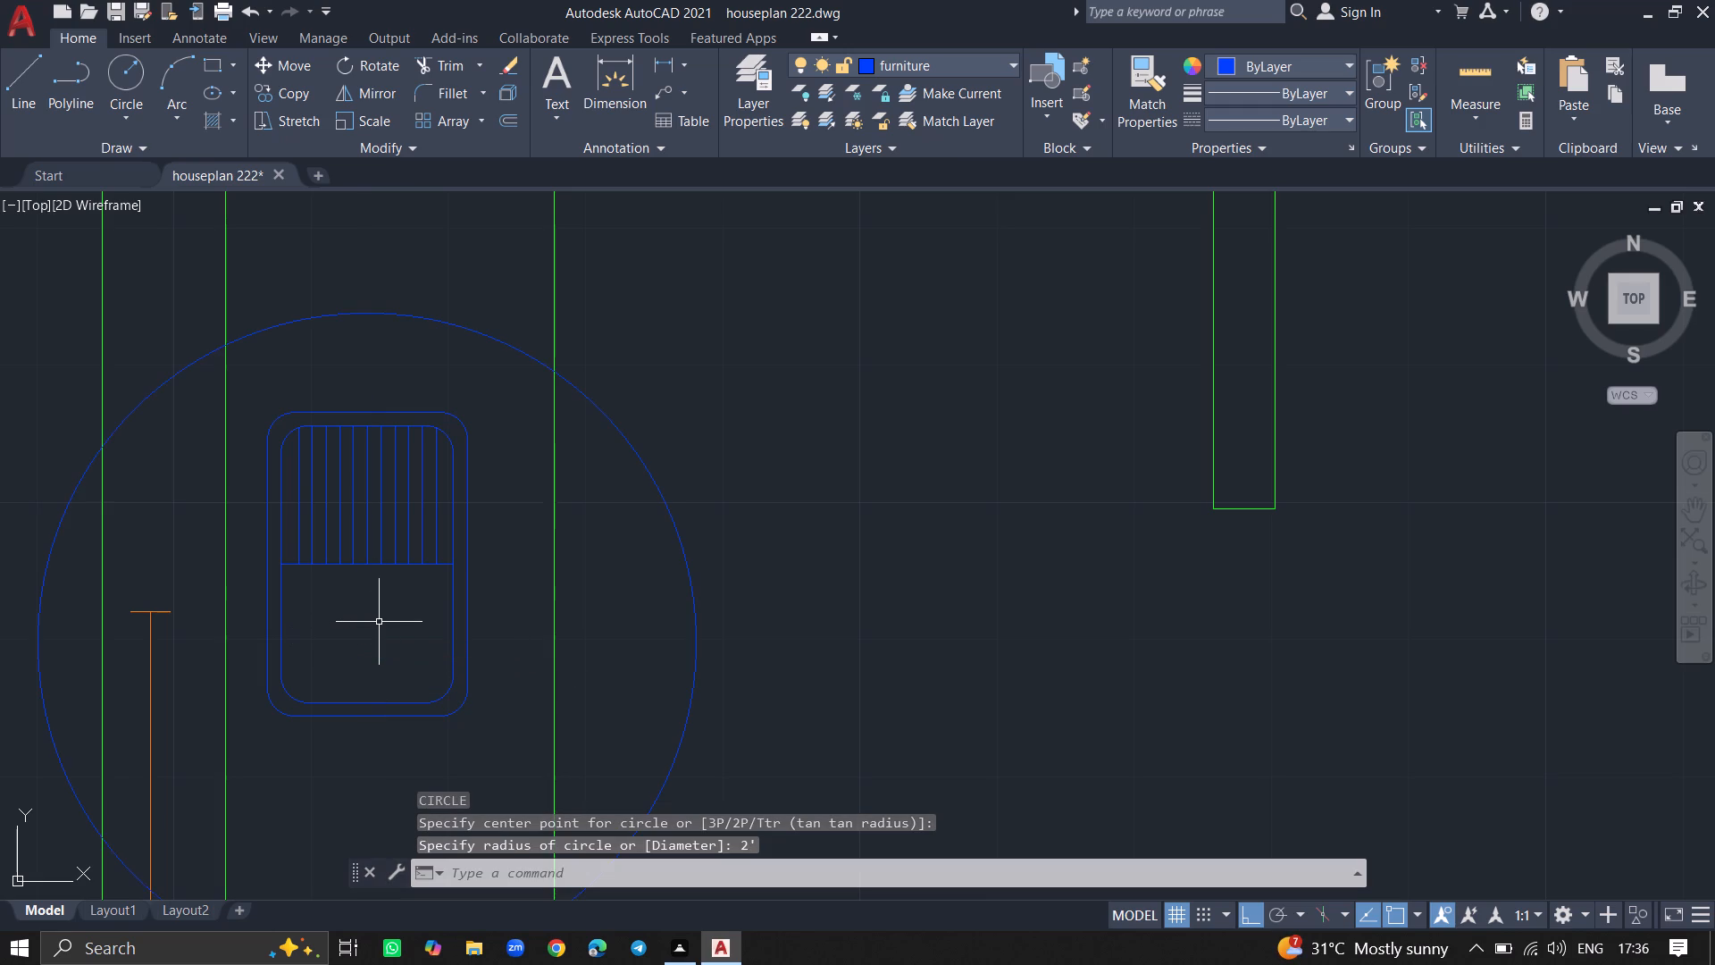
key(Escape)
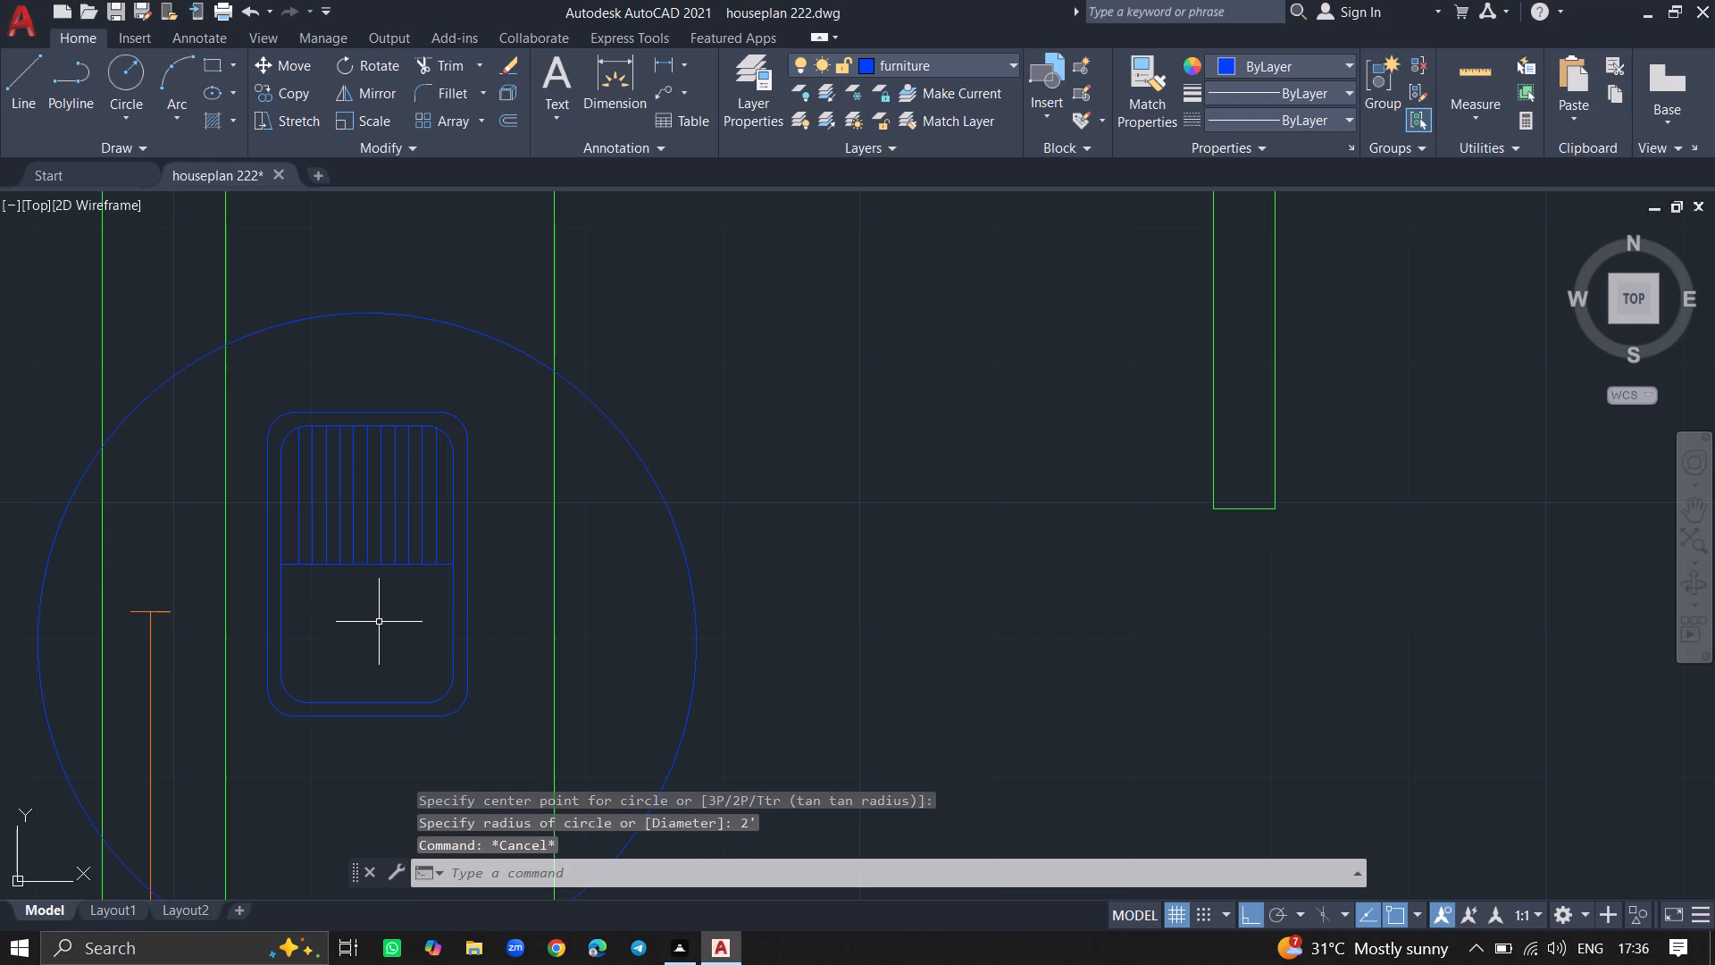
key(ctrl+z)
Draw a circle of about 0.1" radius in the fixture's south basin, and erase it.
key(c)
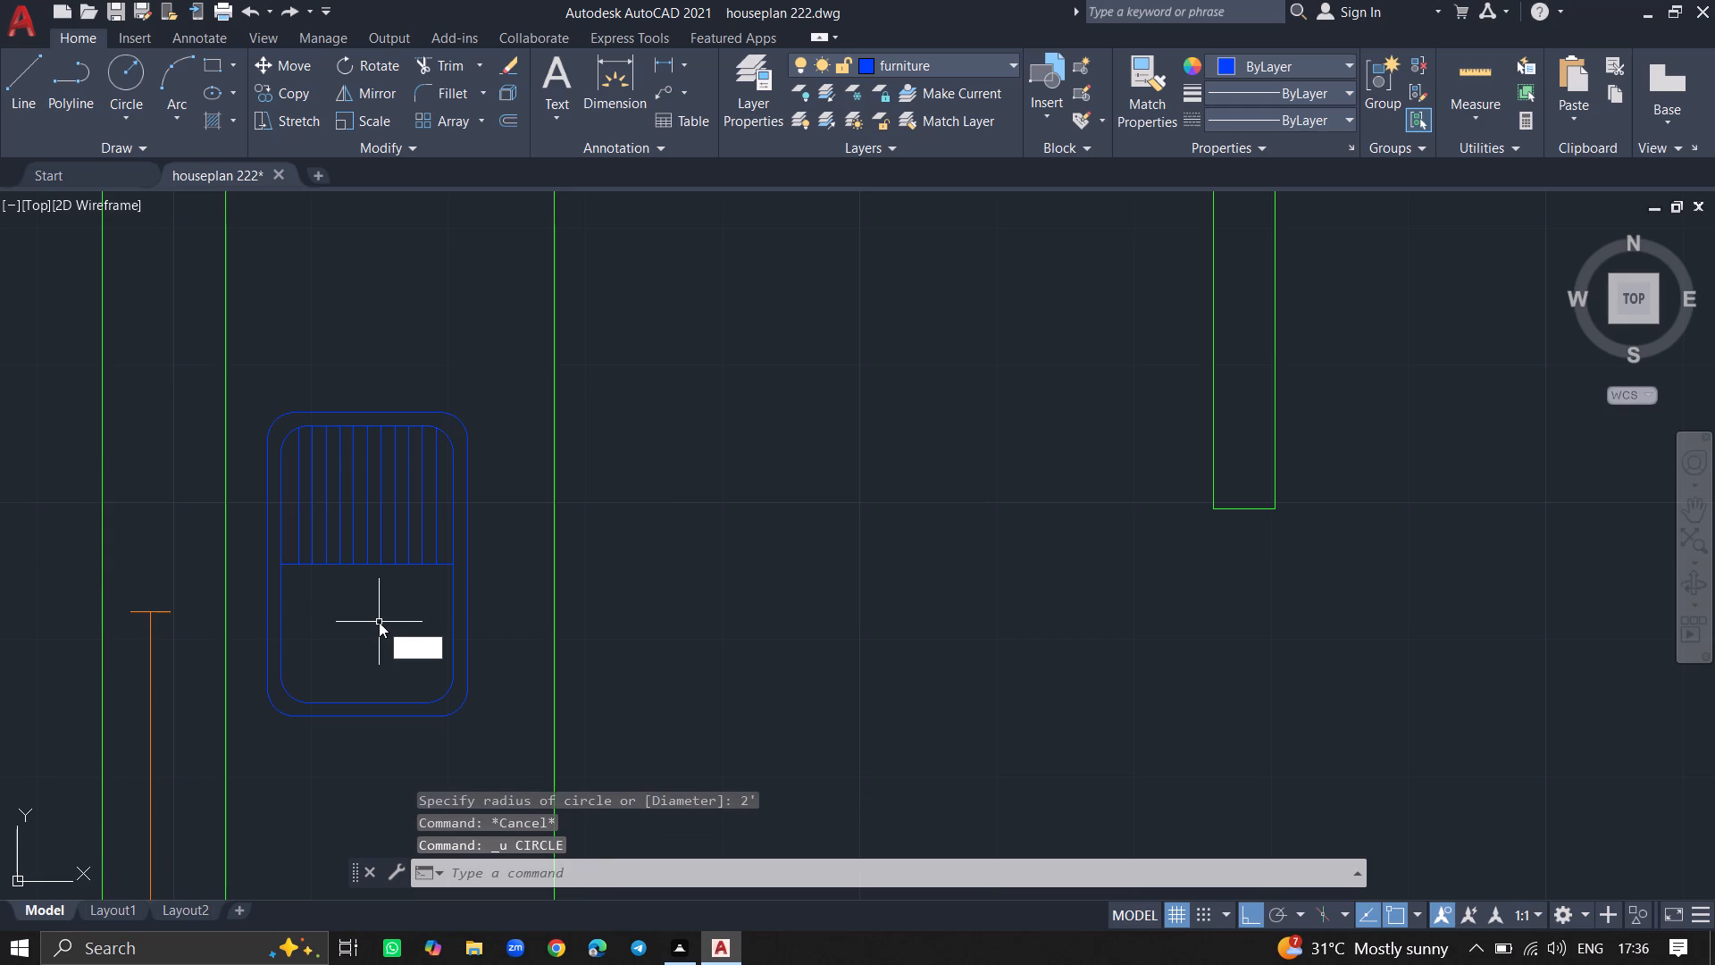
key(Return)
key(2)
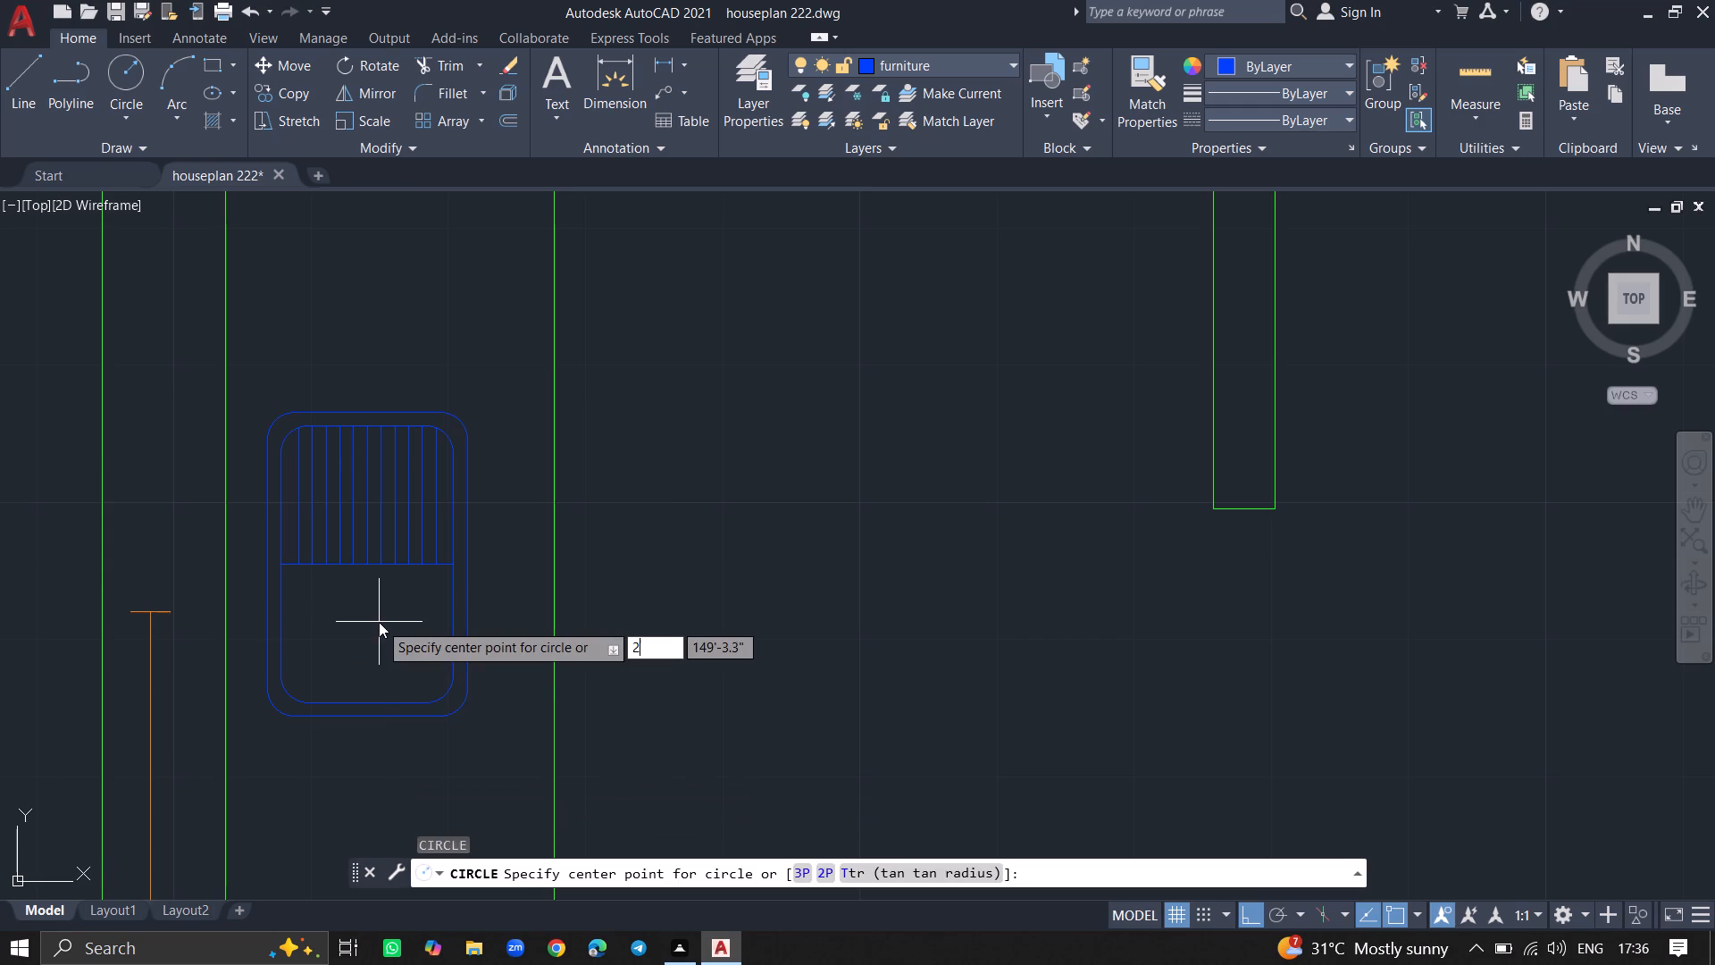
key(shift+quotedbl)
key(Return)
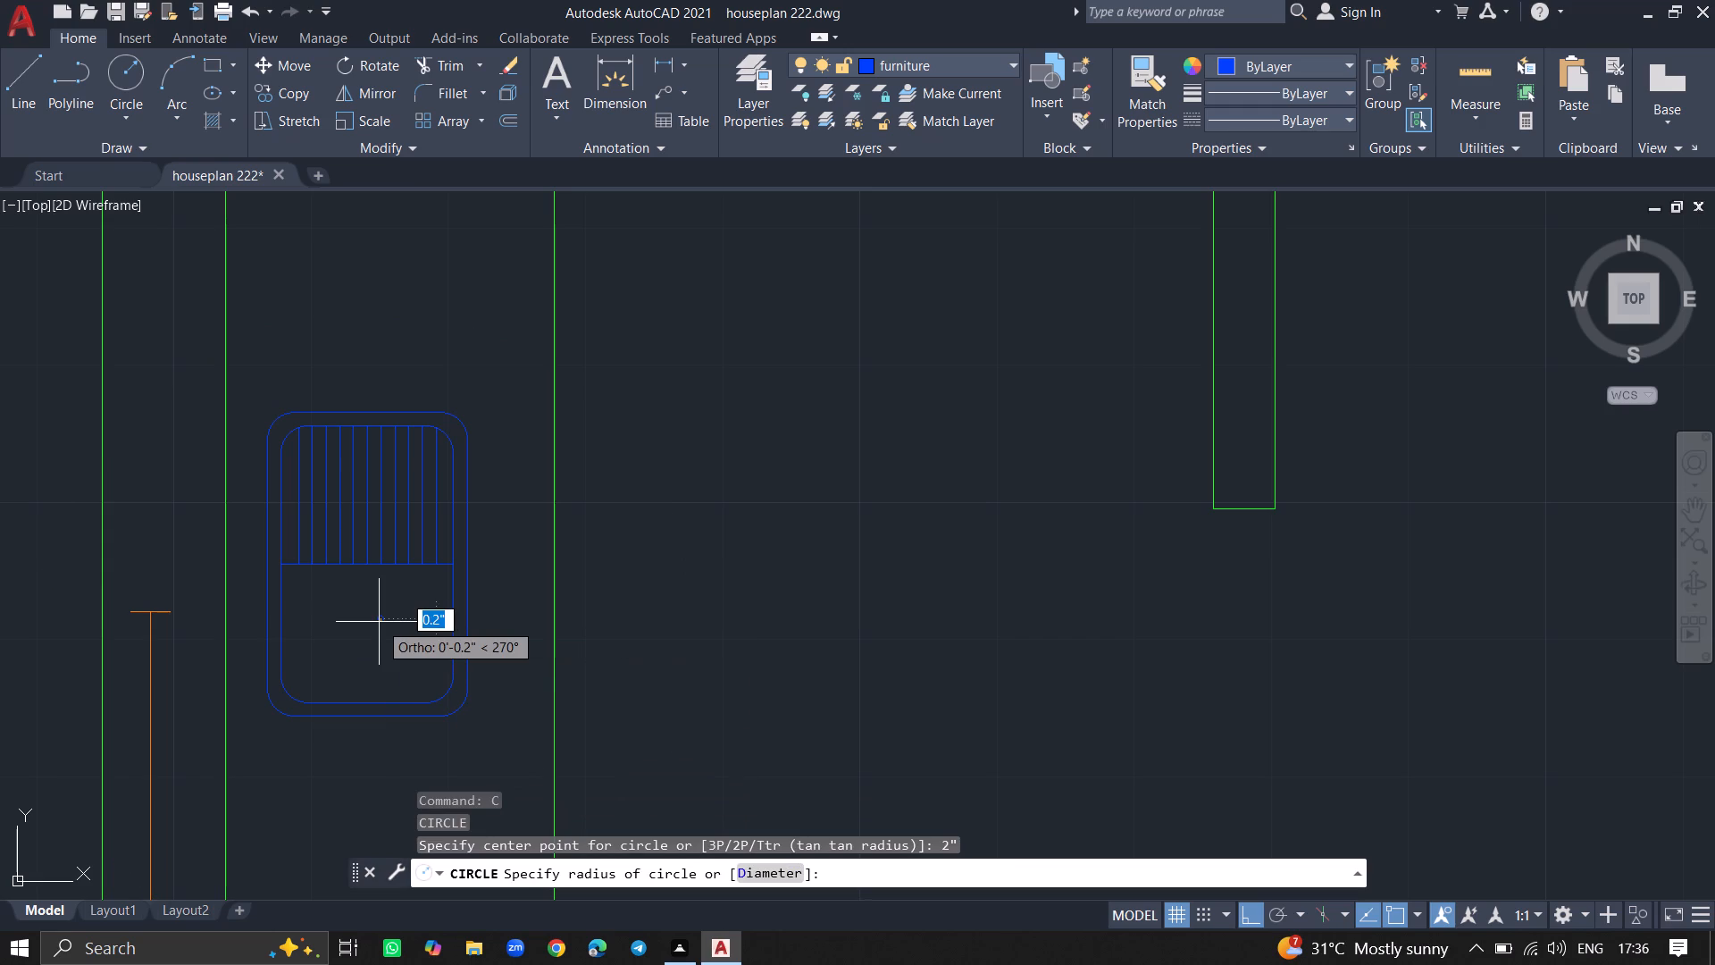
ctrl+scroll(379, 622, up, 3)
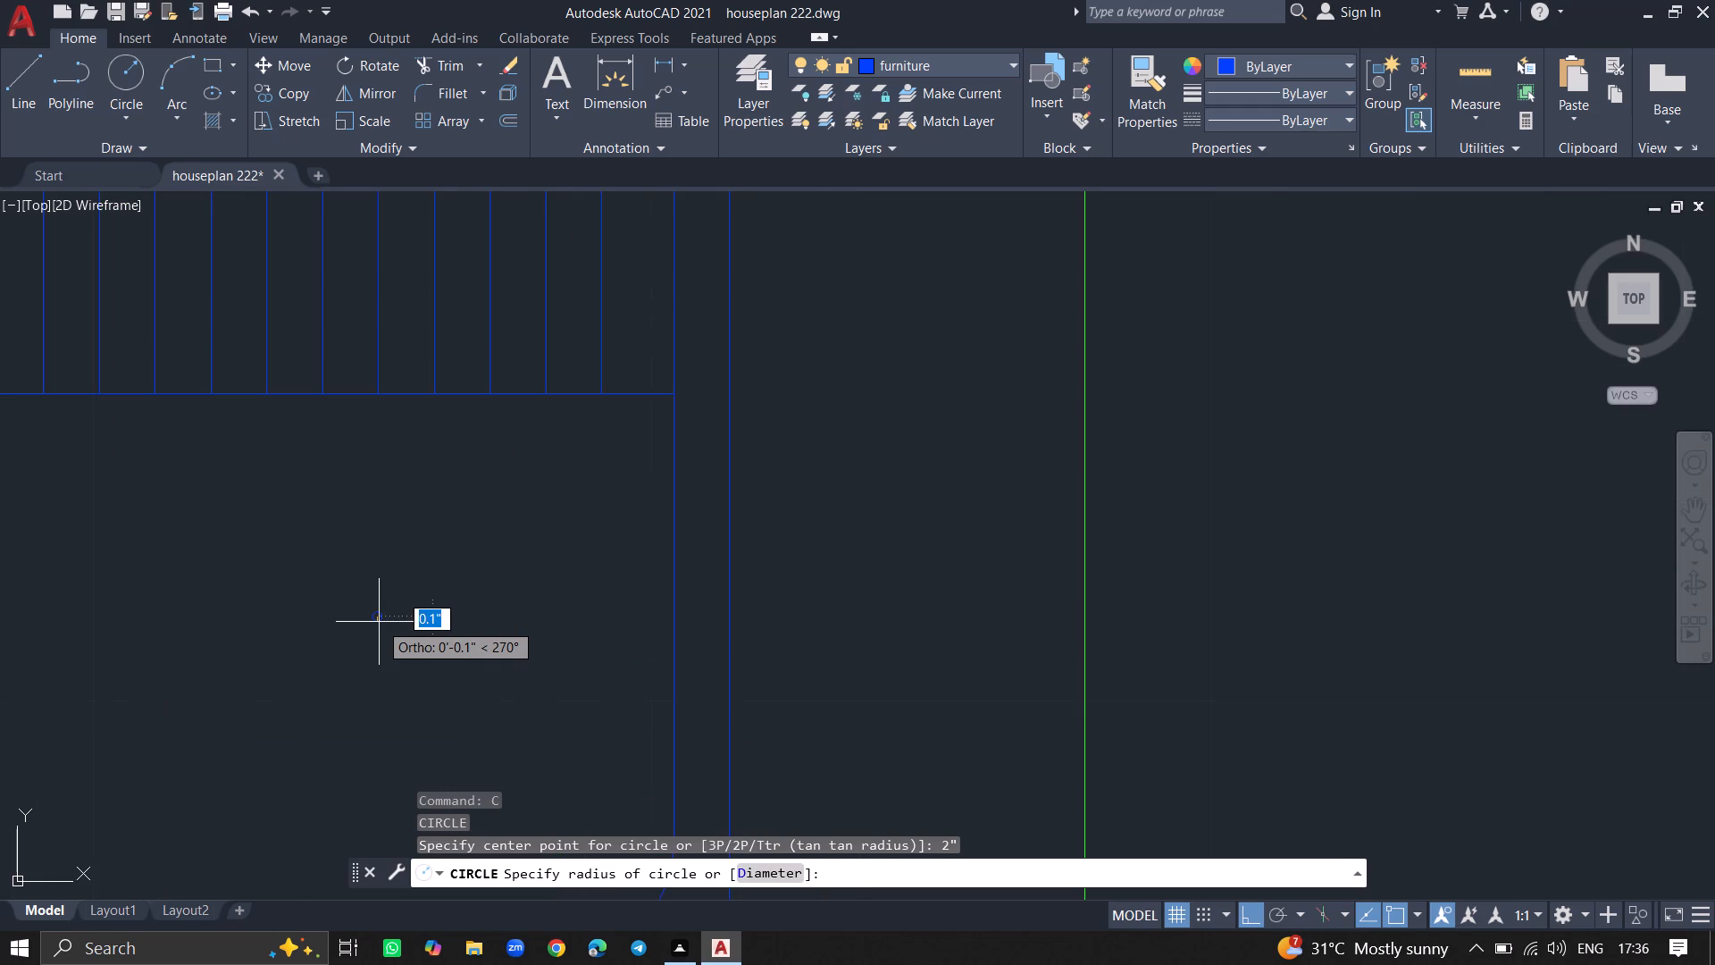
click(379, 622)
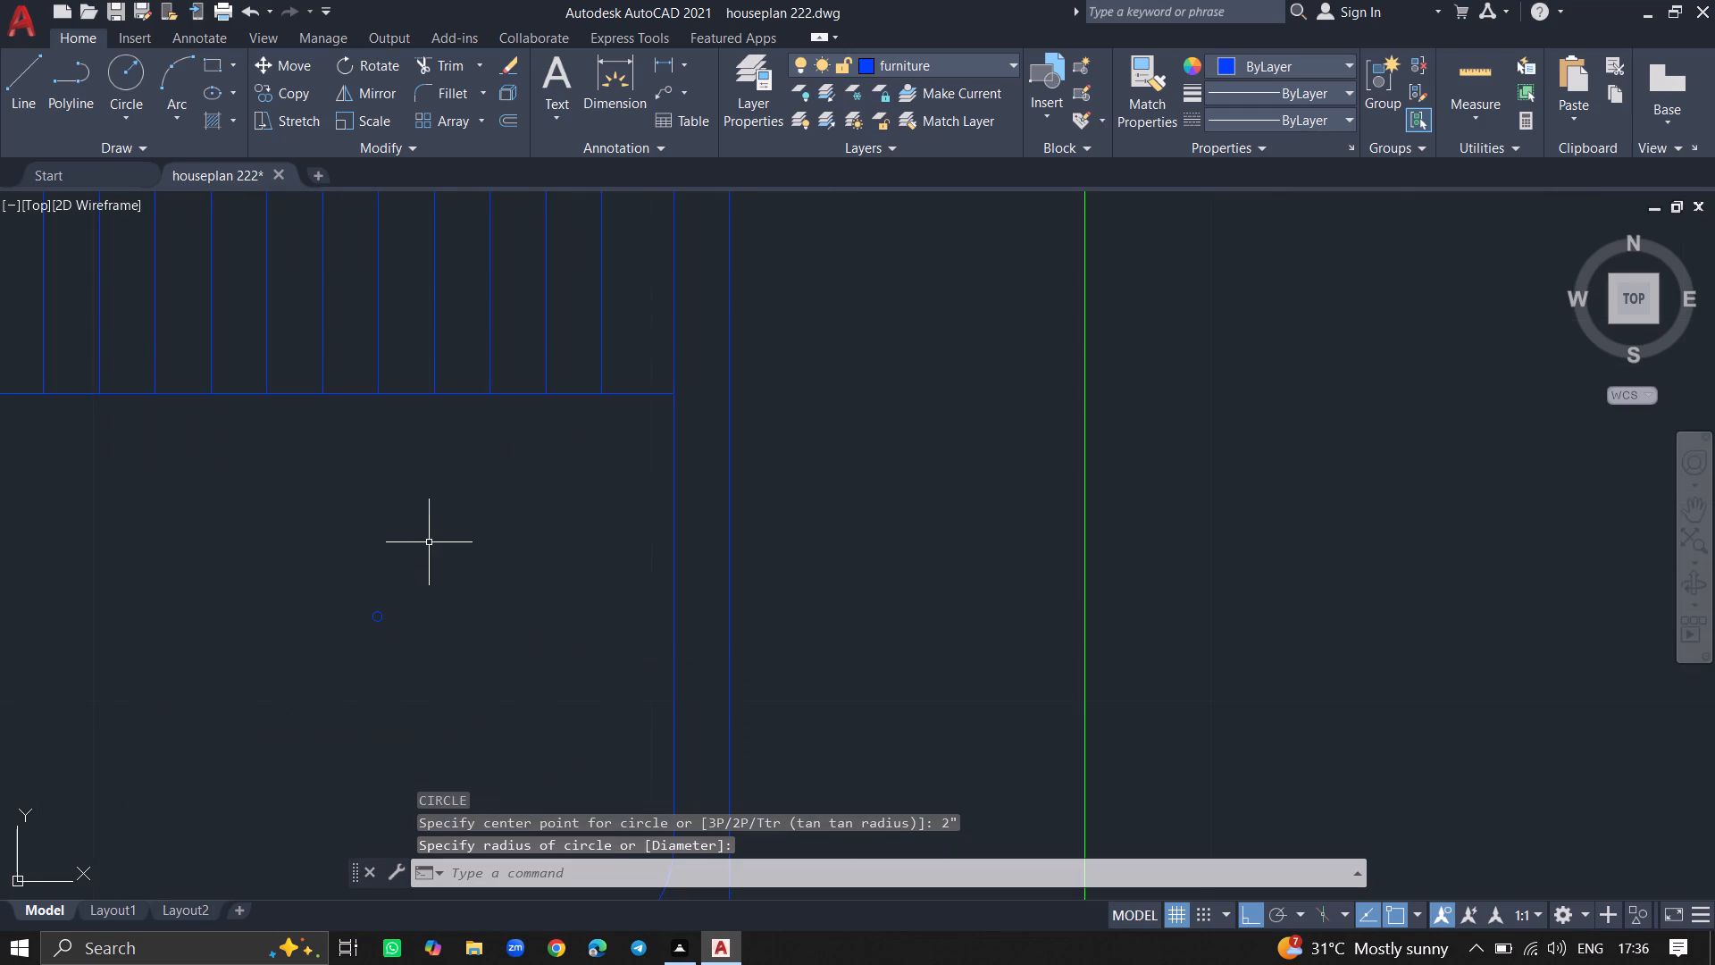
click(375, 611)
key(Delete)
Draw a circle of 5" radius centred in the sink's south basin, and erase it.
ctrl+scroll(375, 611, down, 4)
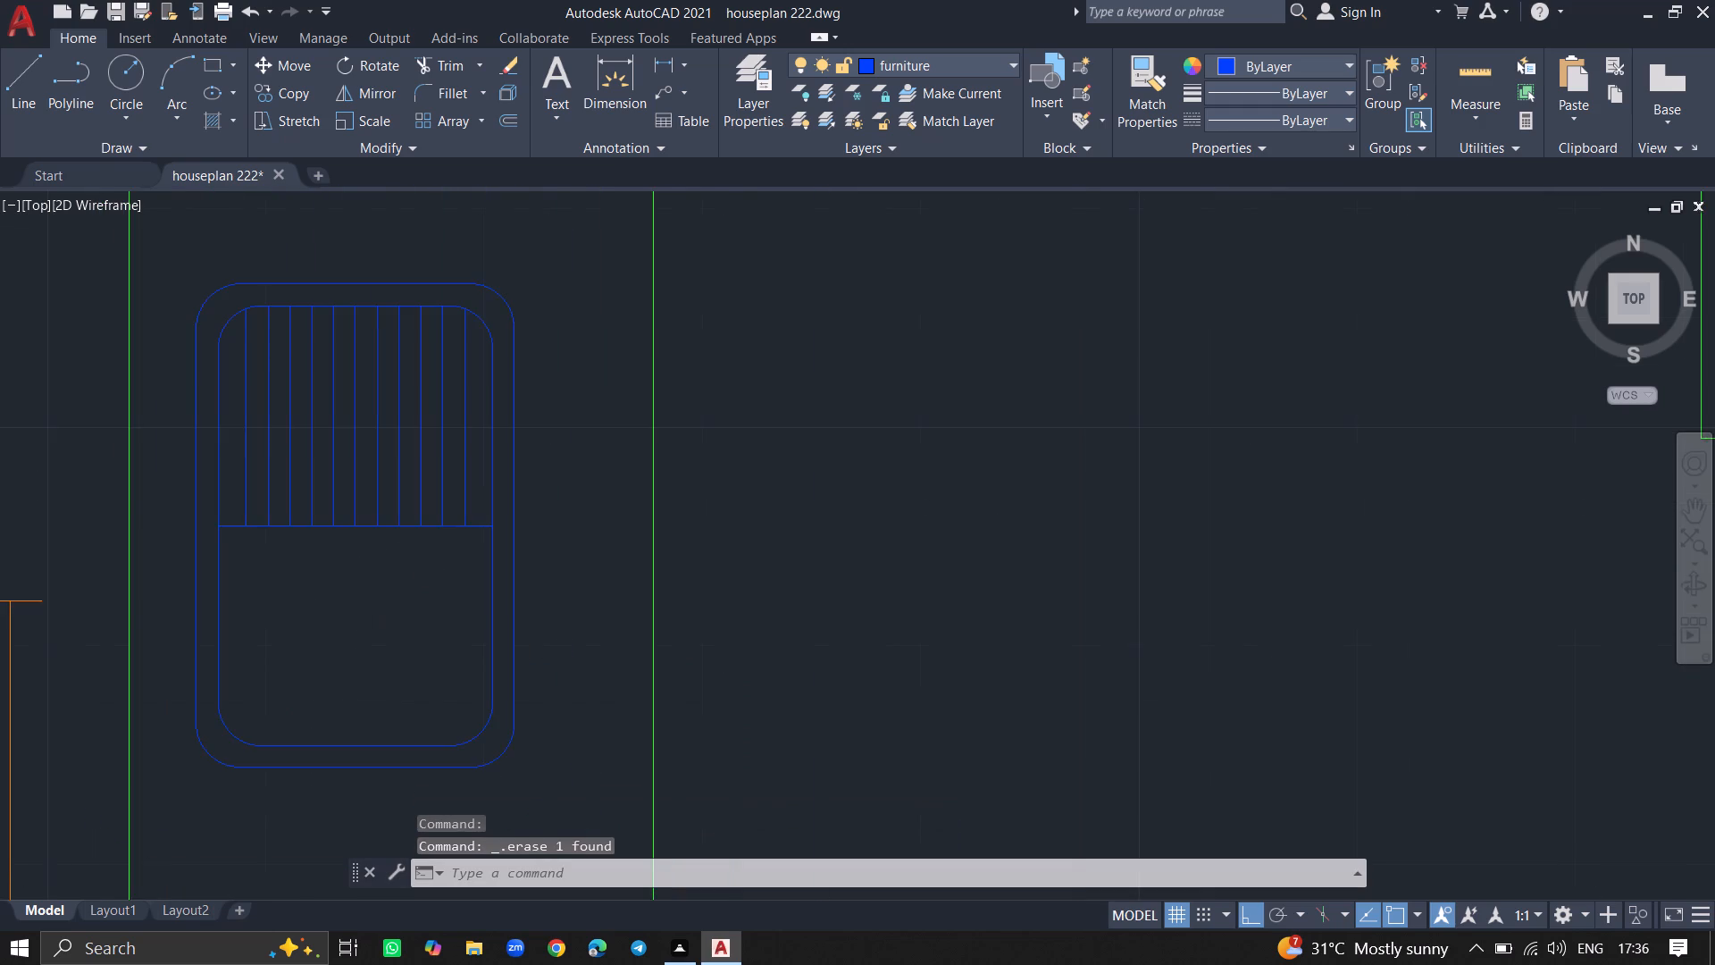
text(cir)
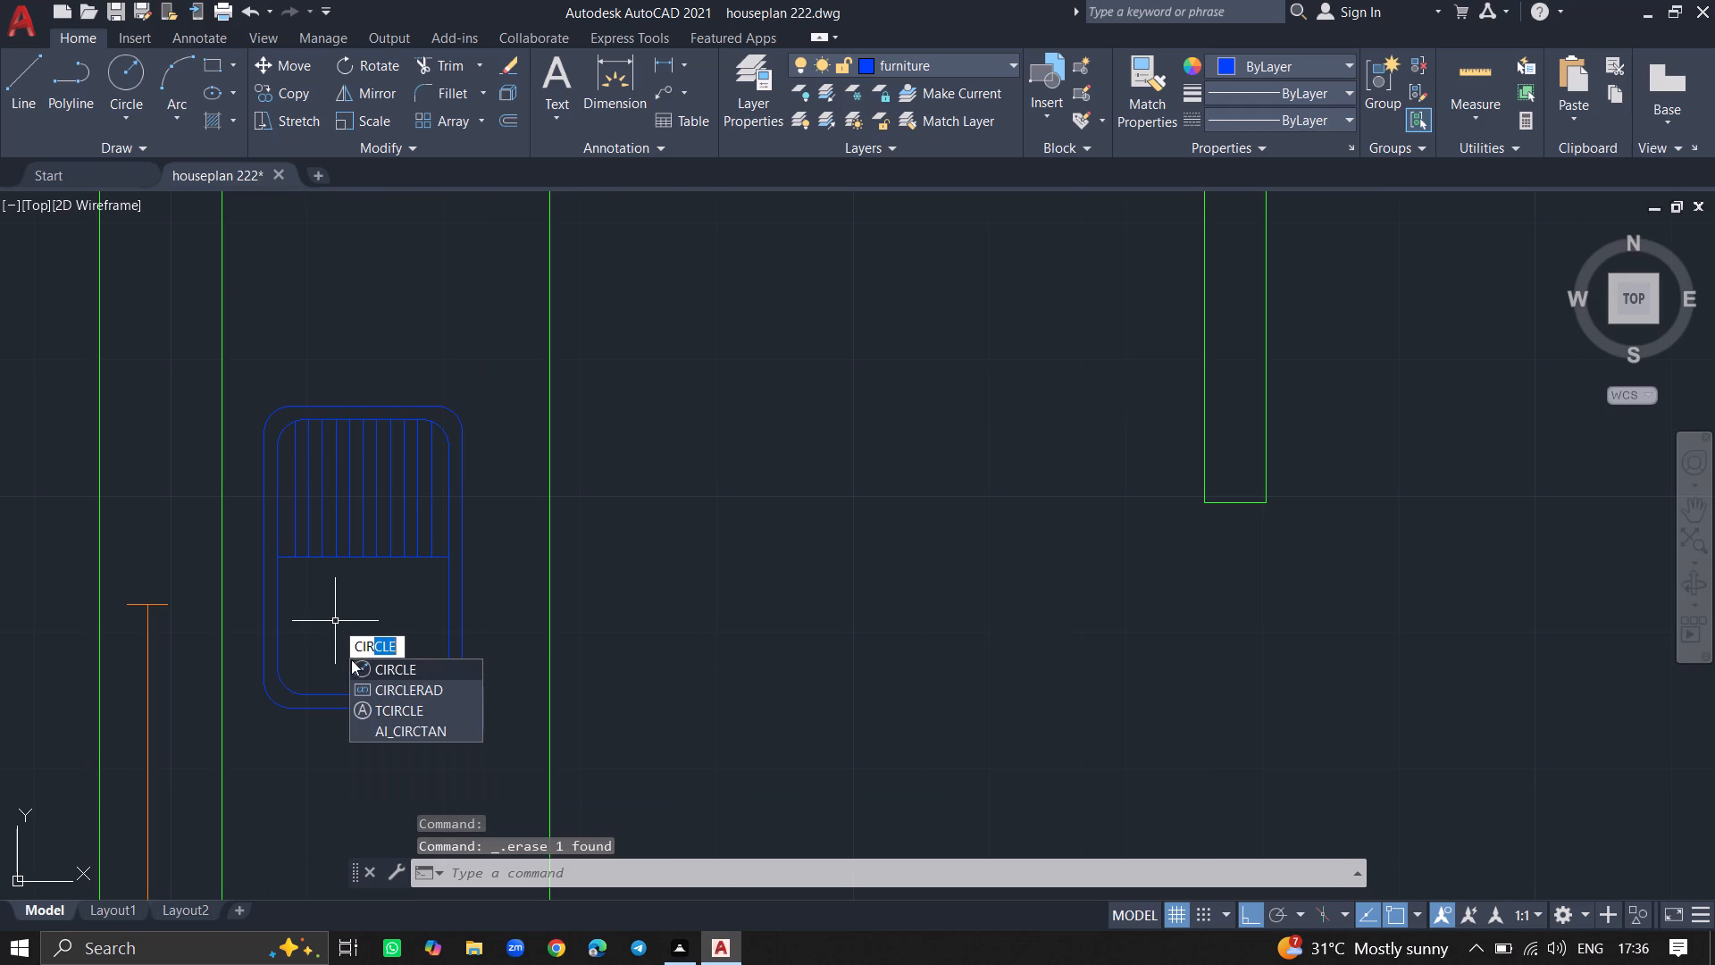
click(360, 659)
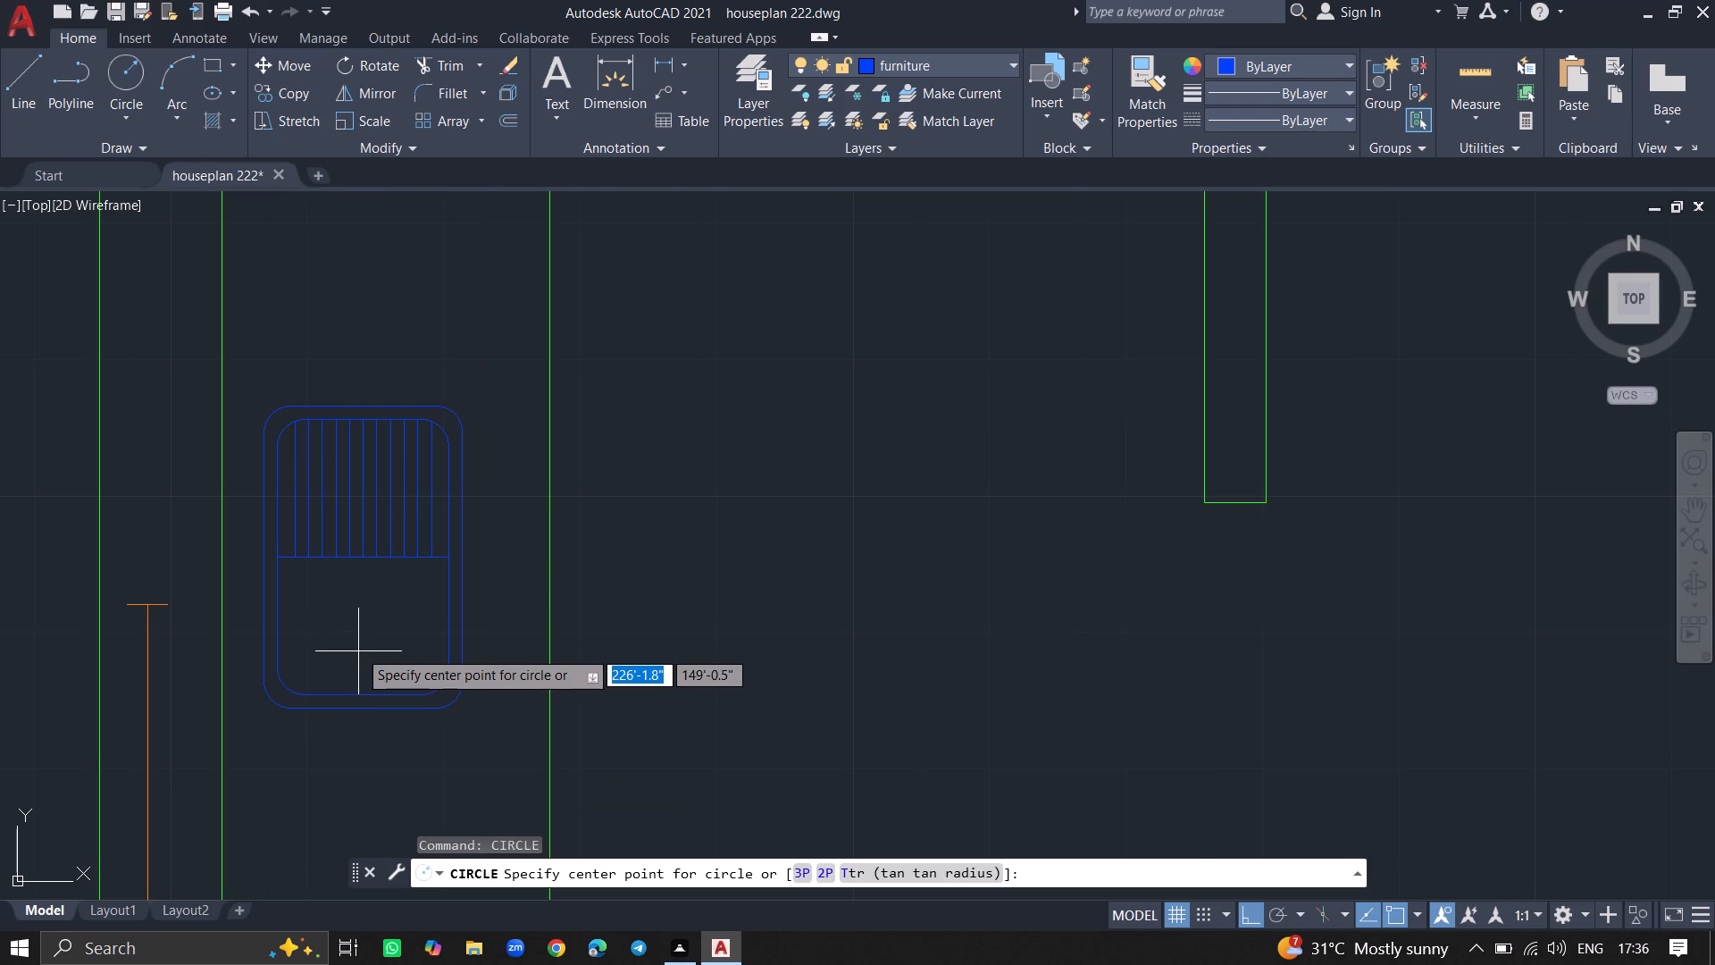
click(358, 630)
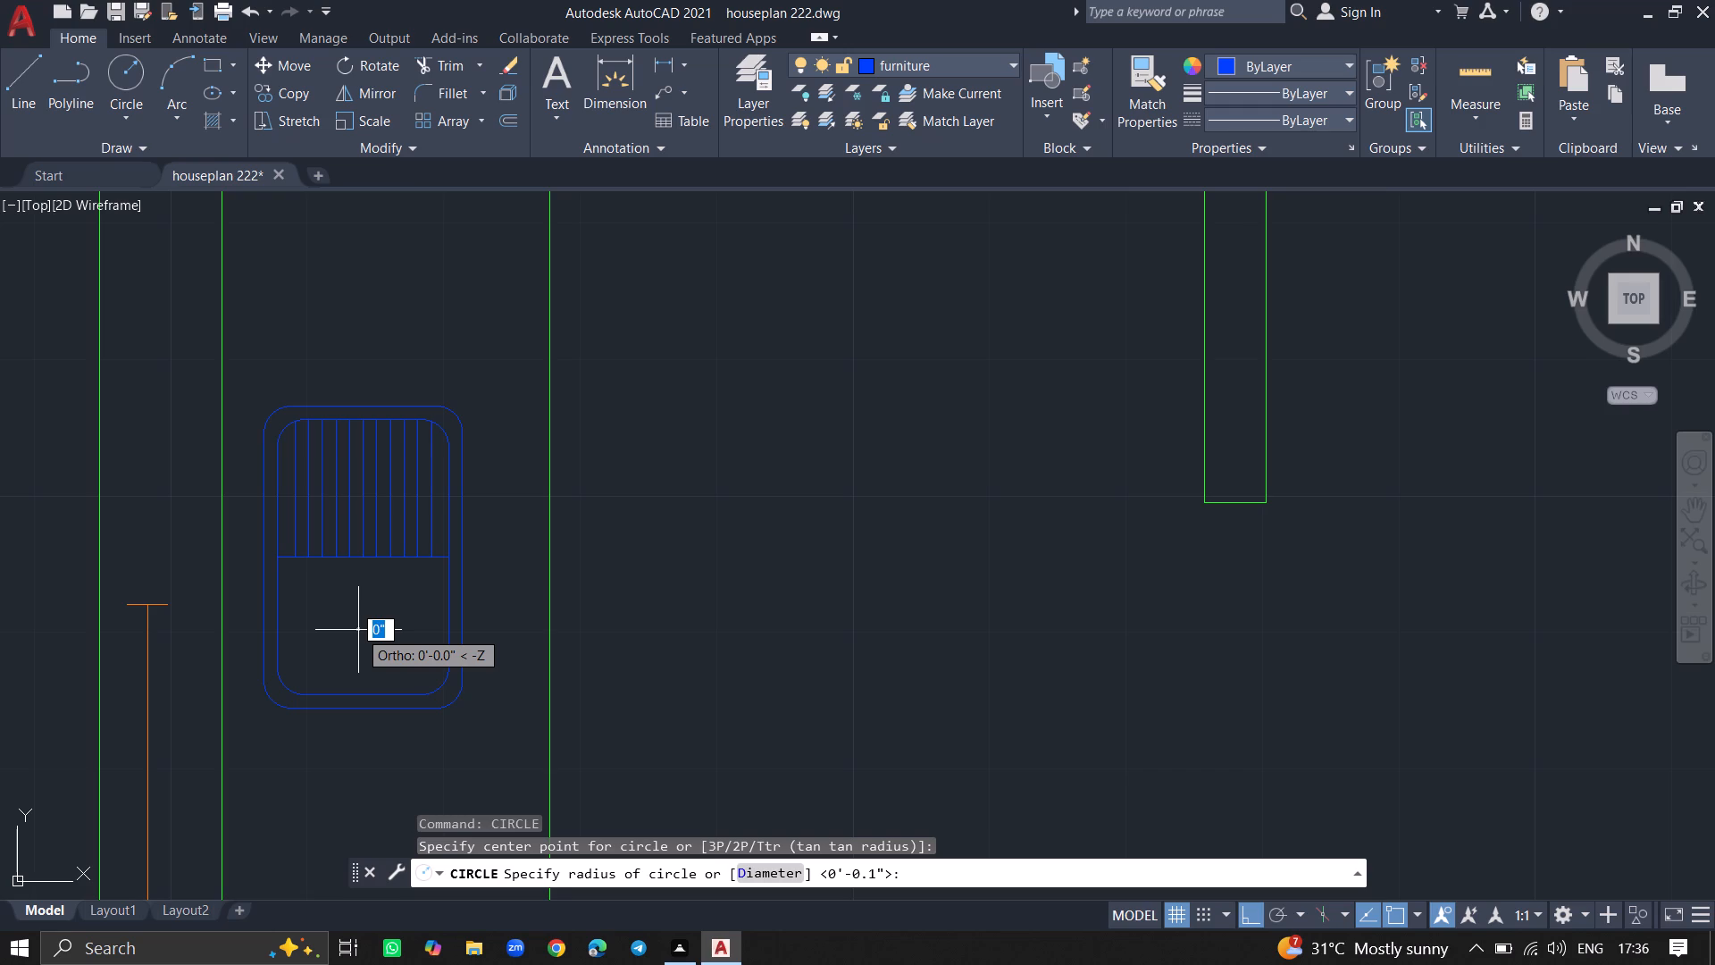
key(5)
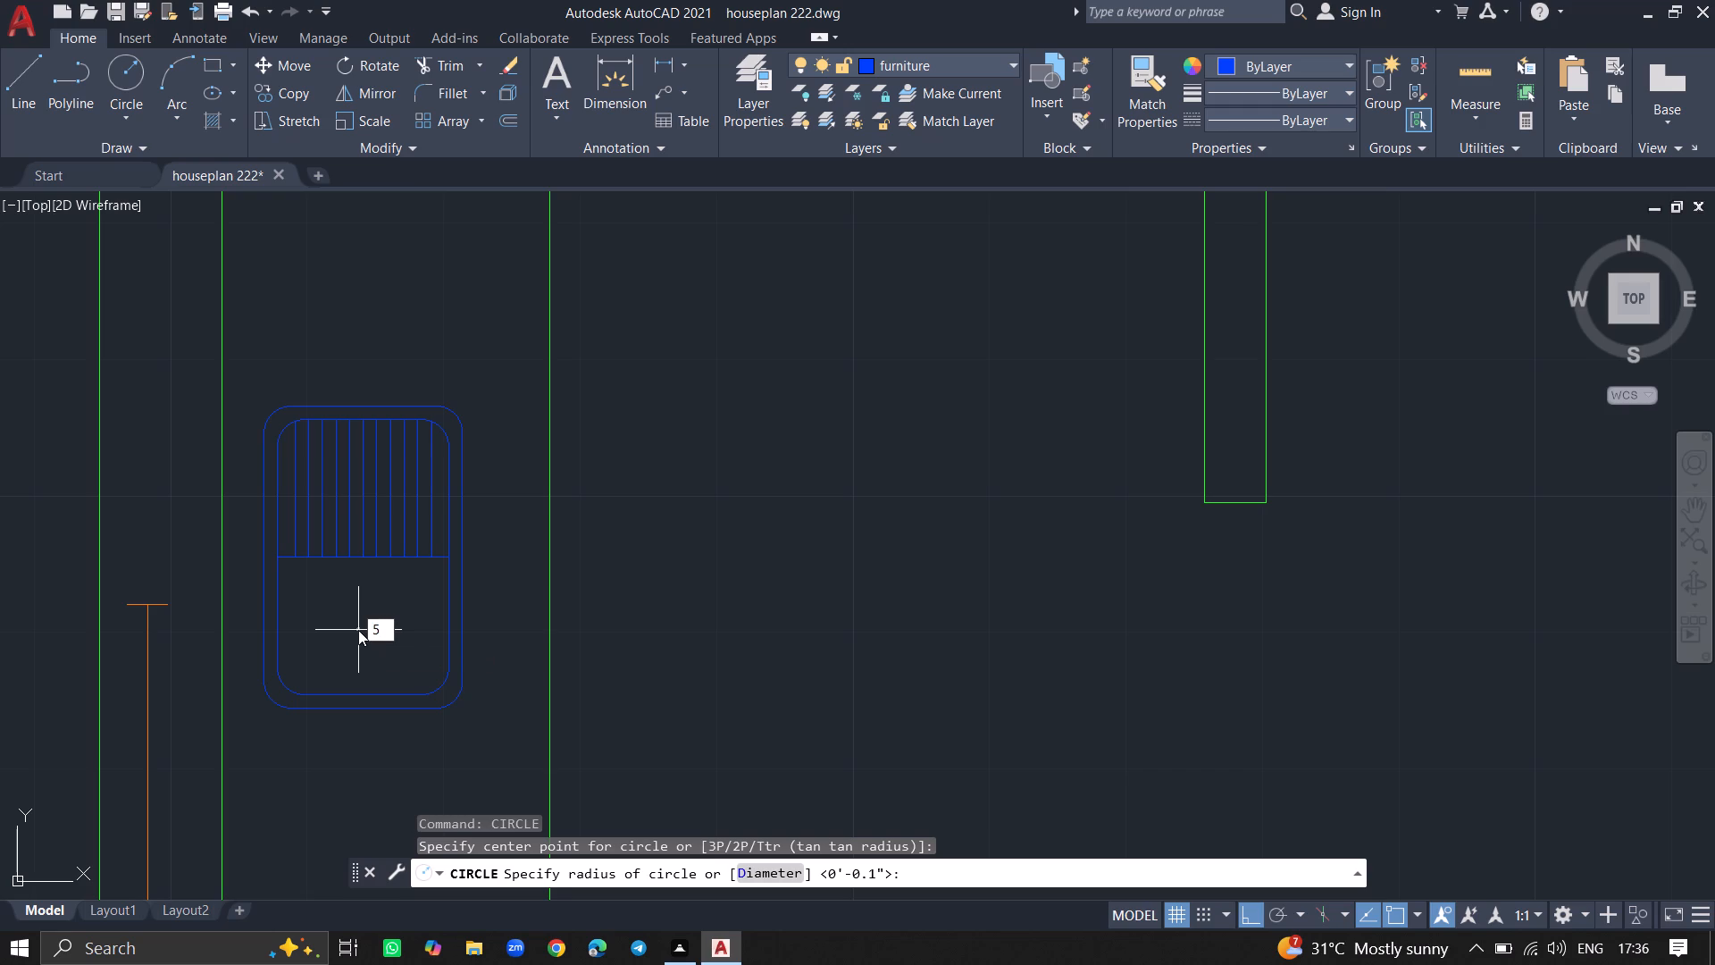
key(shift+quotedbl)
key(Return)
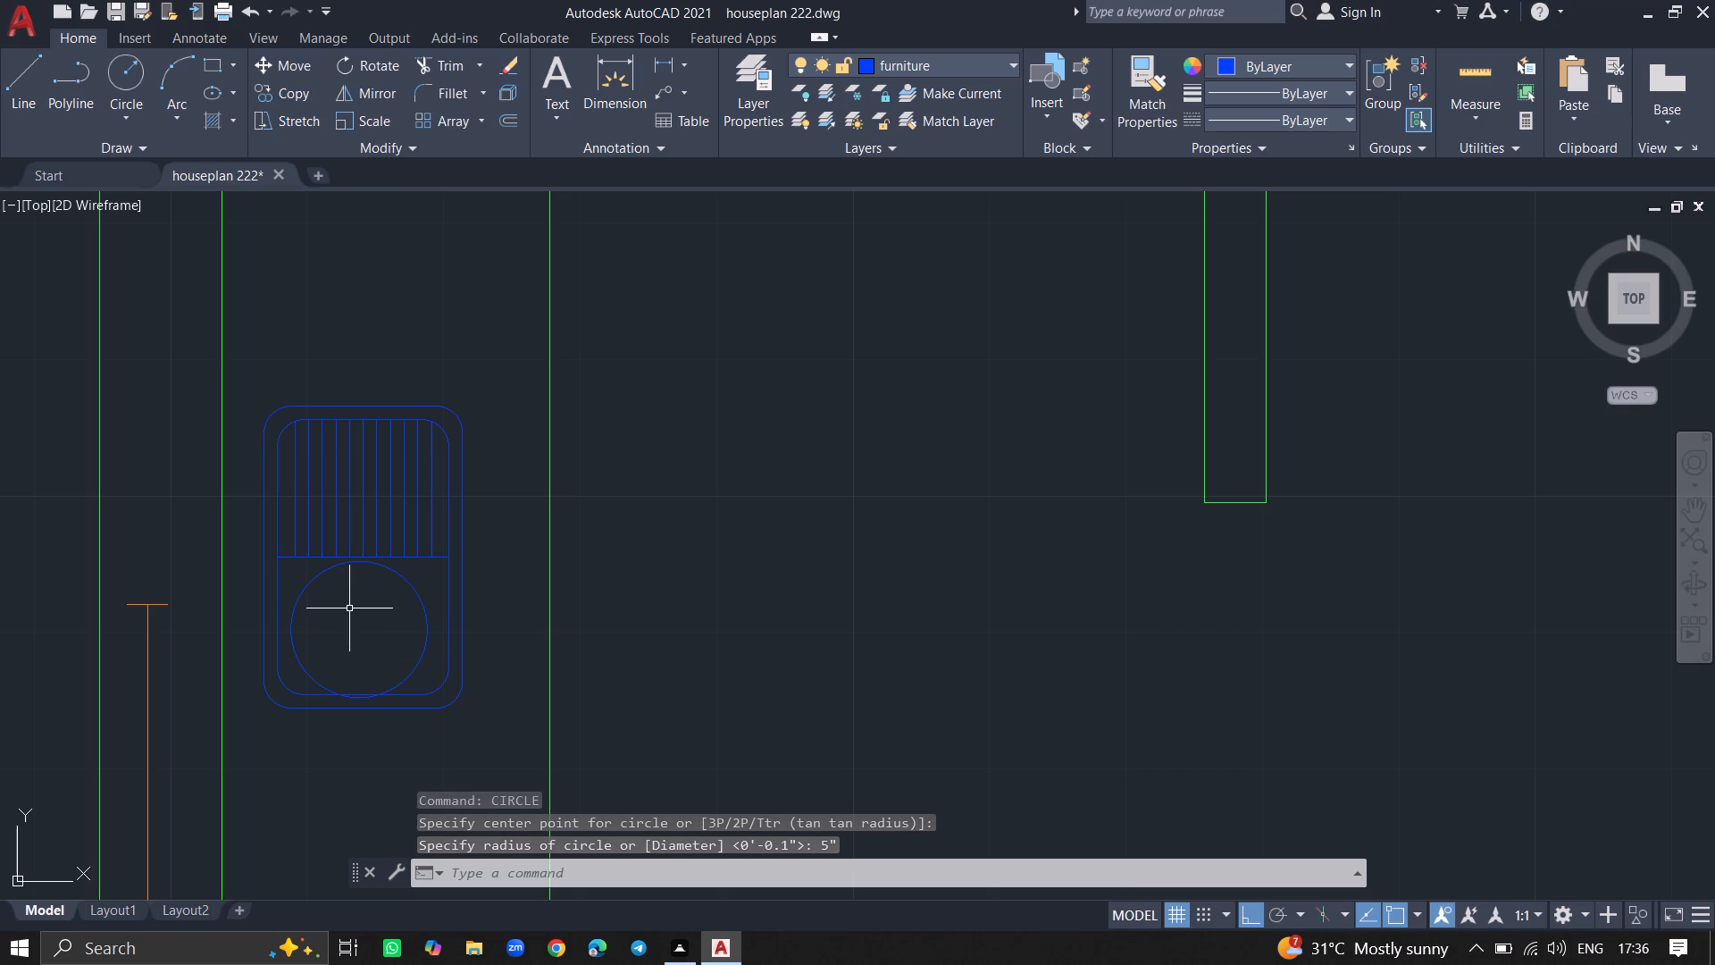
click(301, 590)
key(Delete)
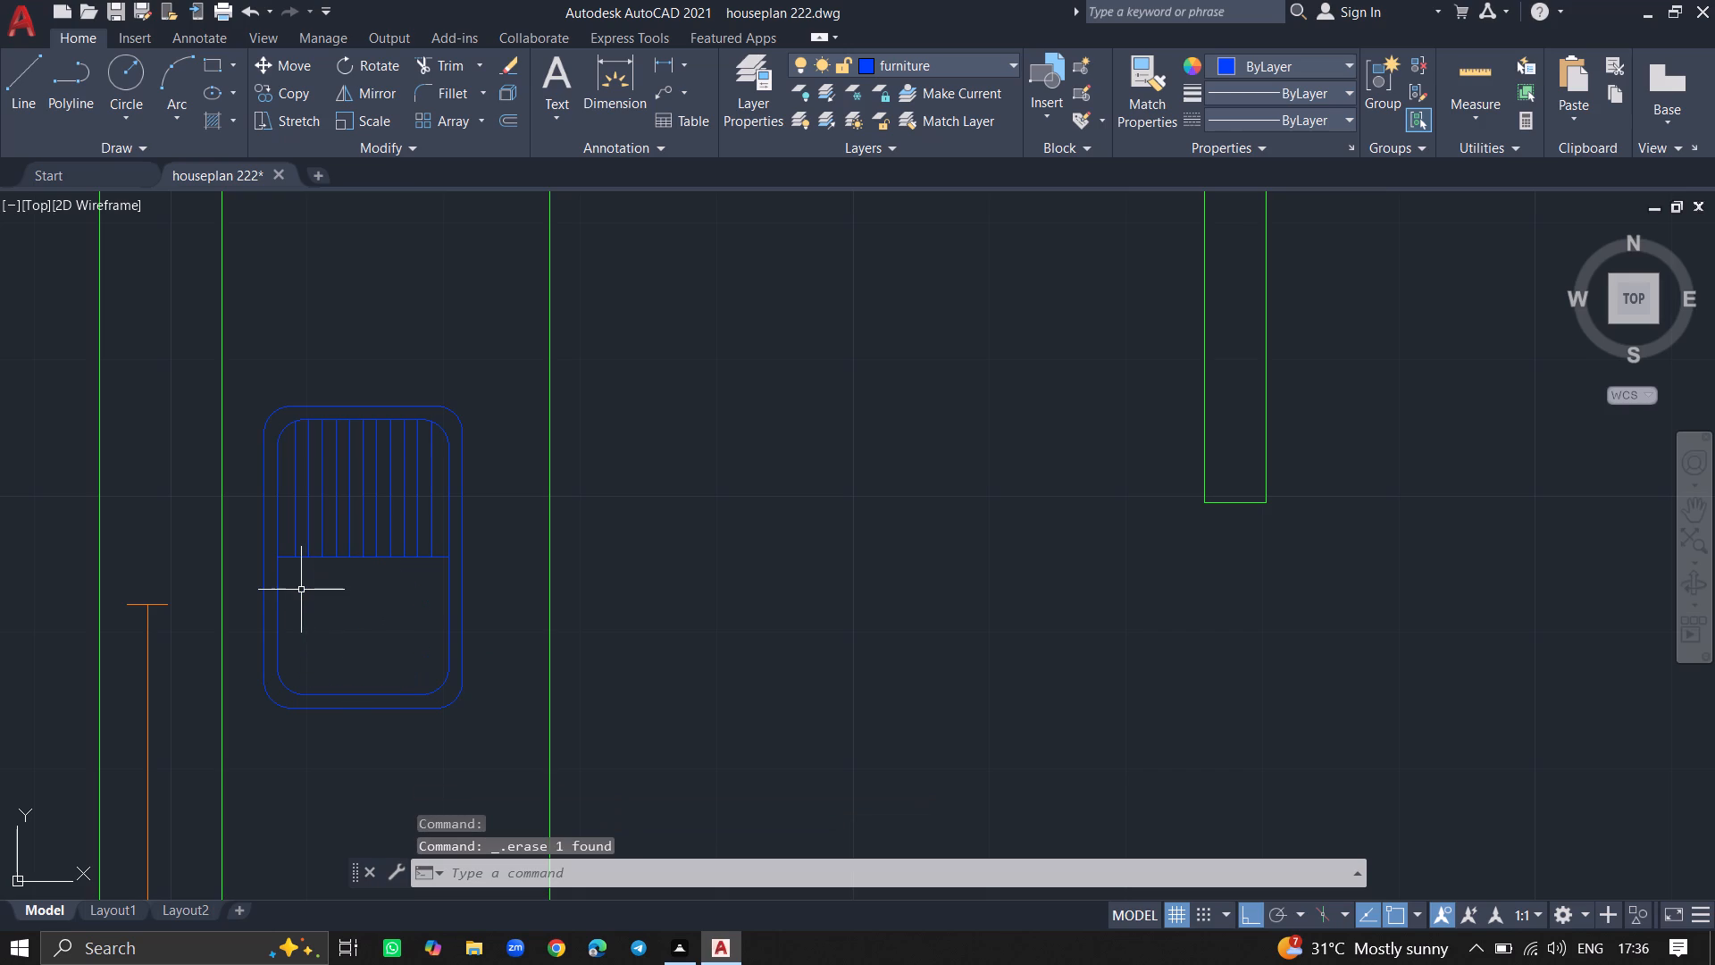
Draw two concentric drain circles of about 1.1" and 0.4" radius in the middle of the sink's south basin.
ctrl+scroll(346, 630, up, 3)
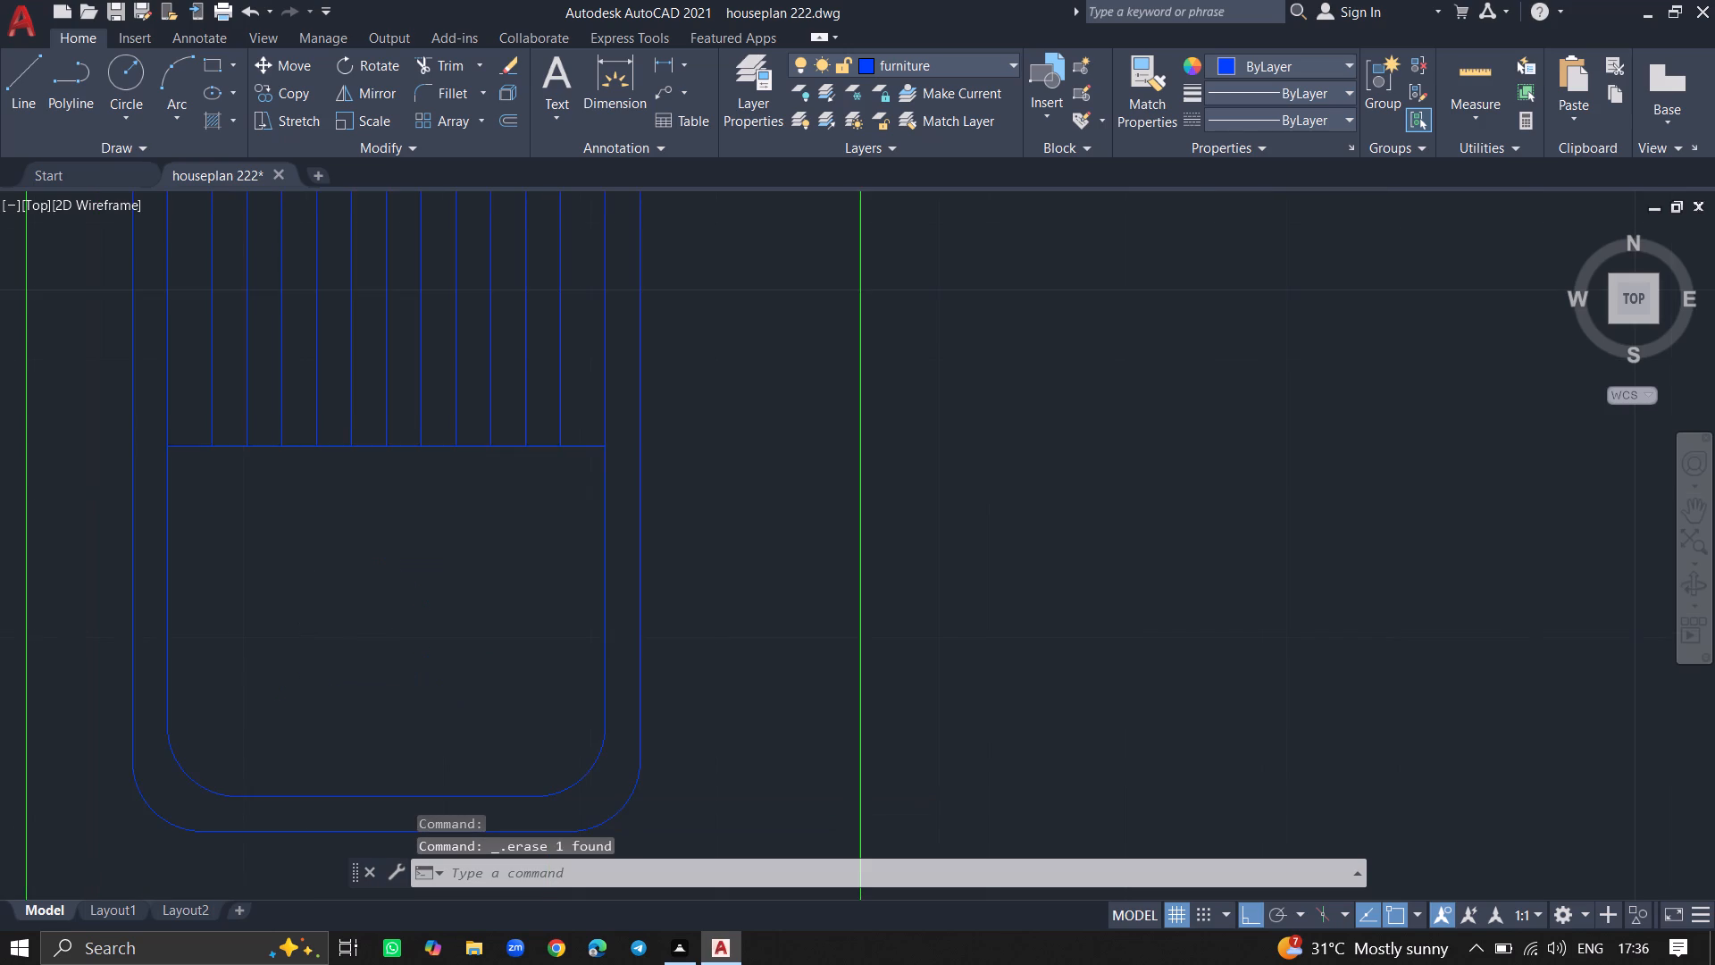
text(cir)
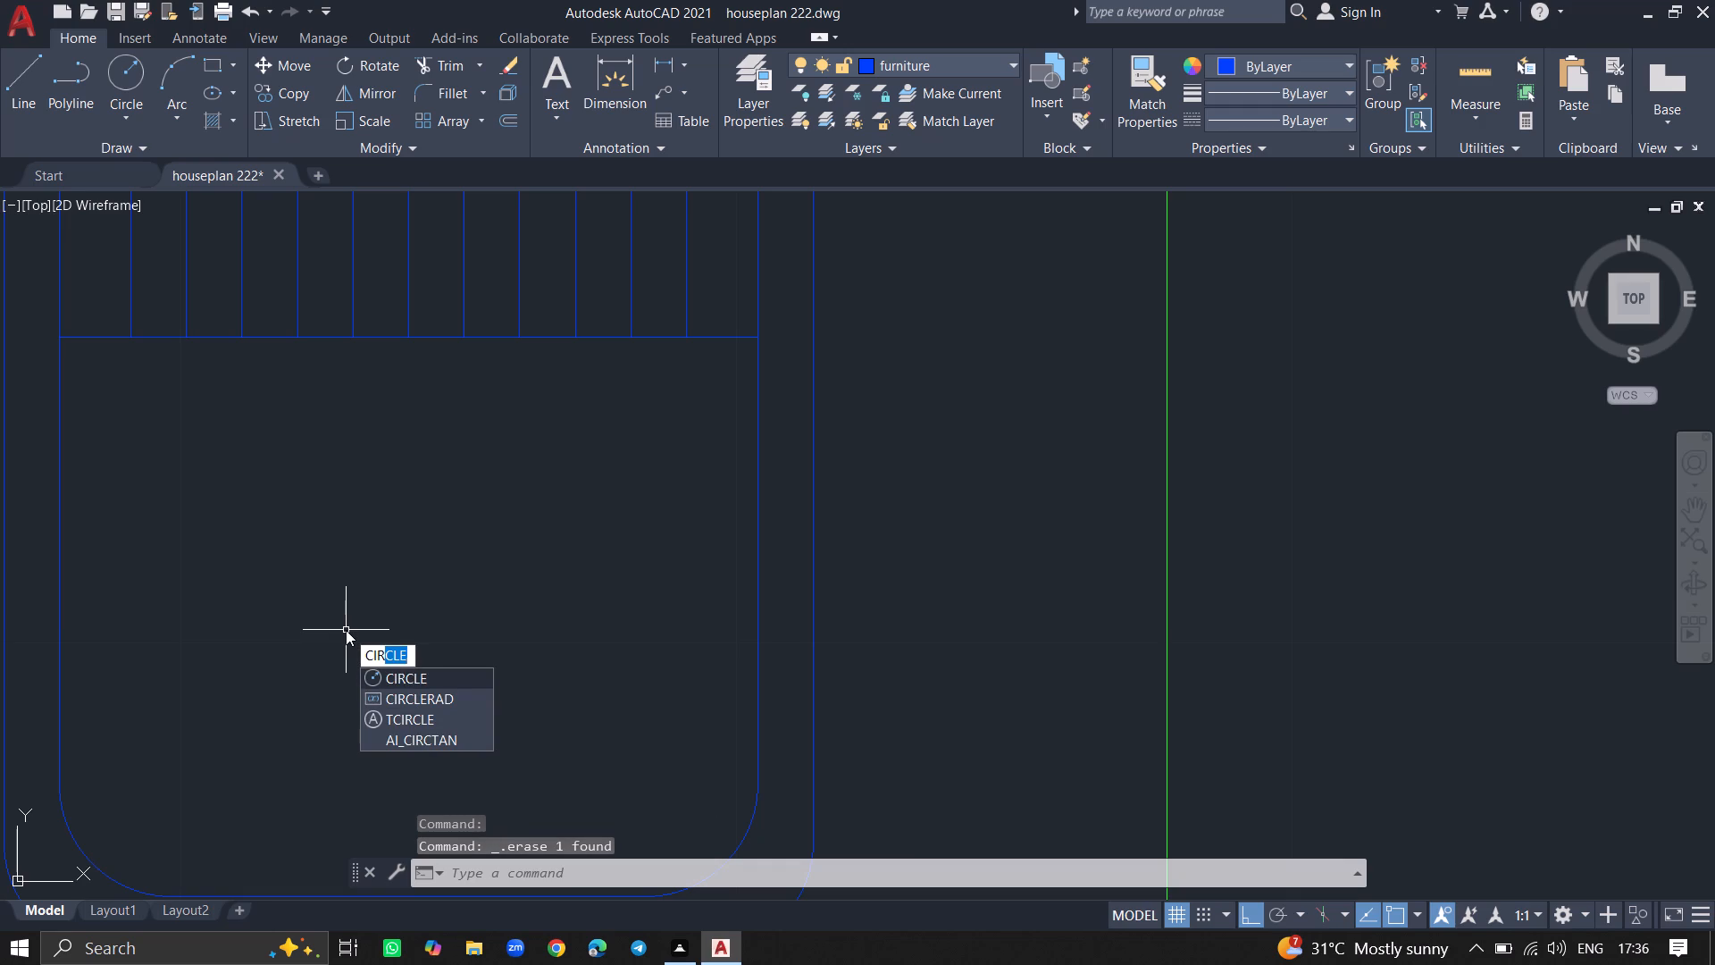
click(394, 674)
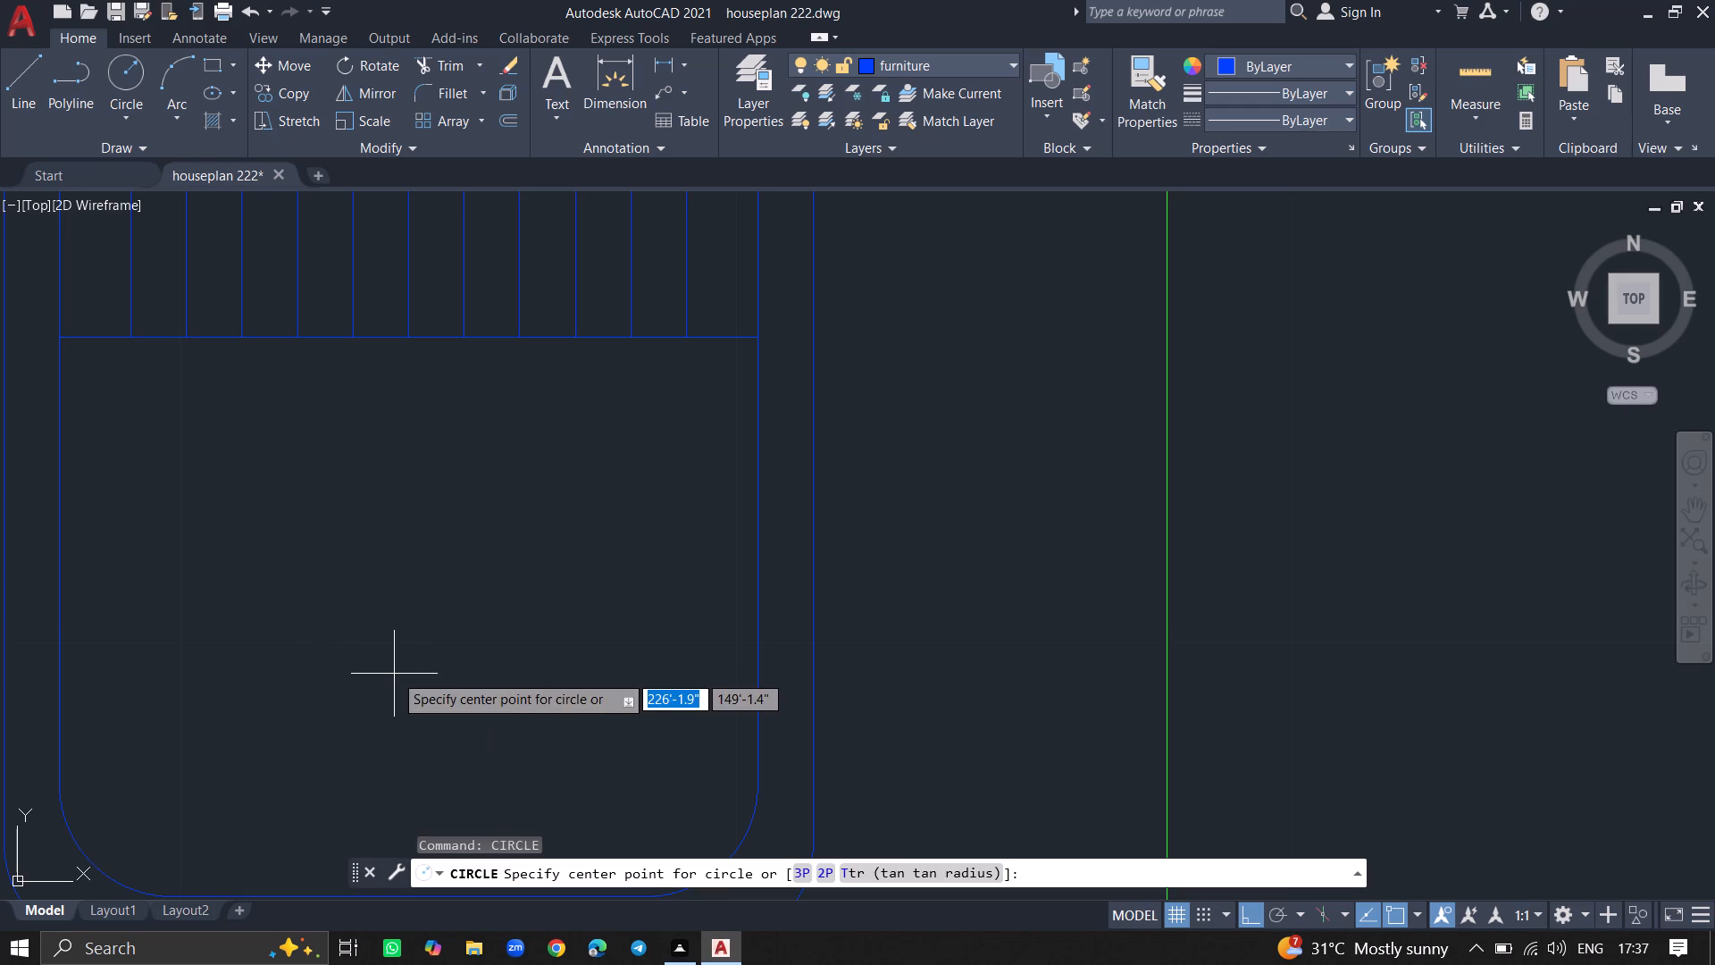
click(394, 630)
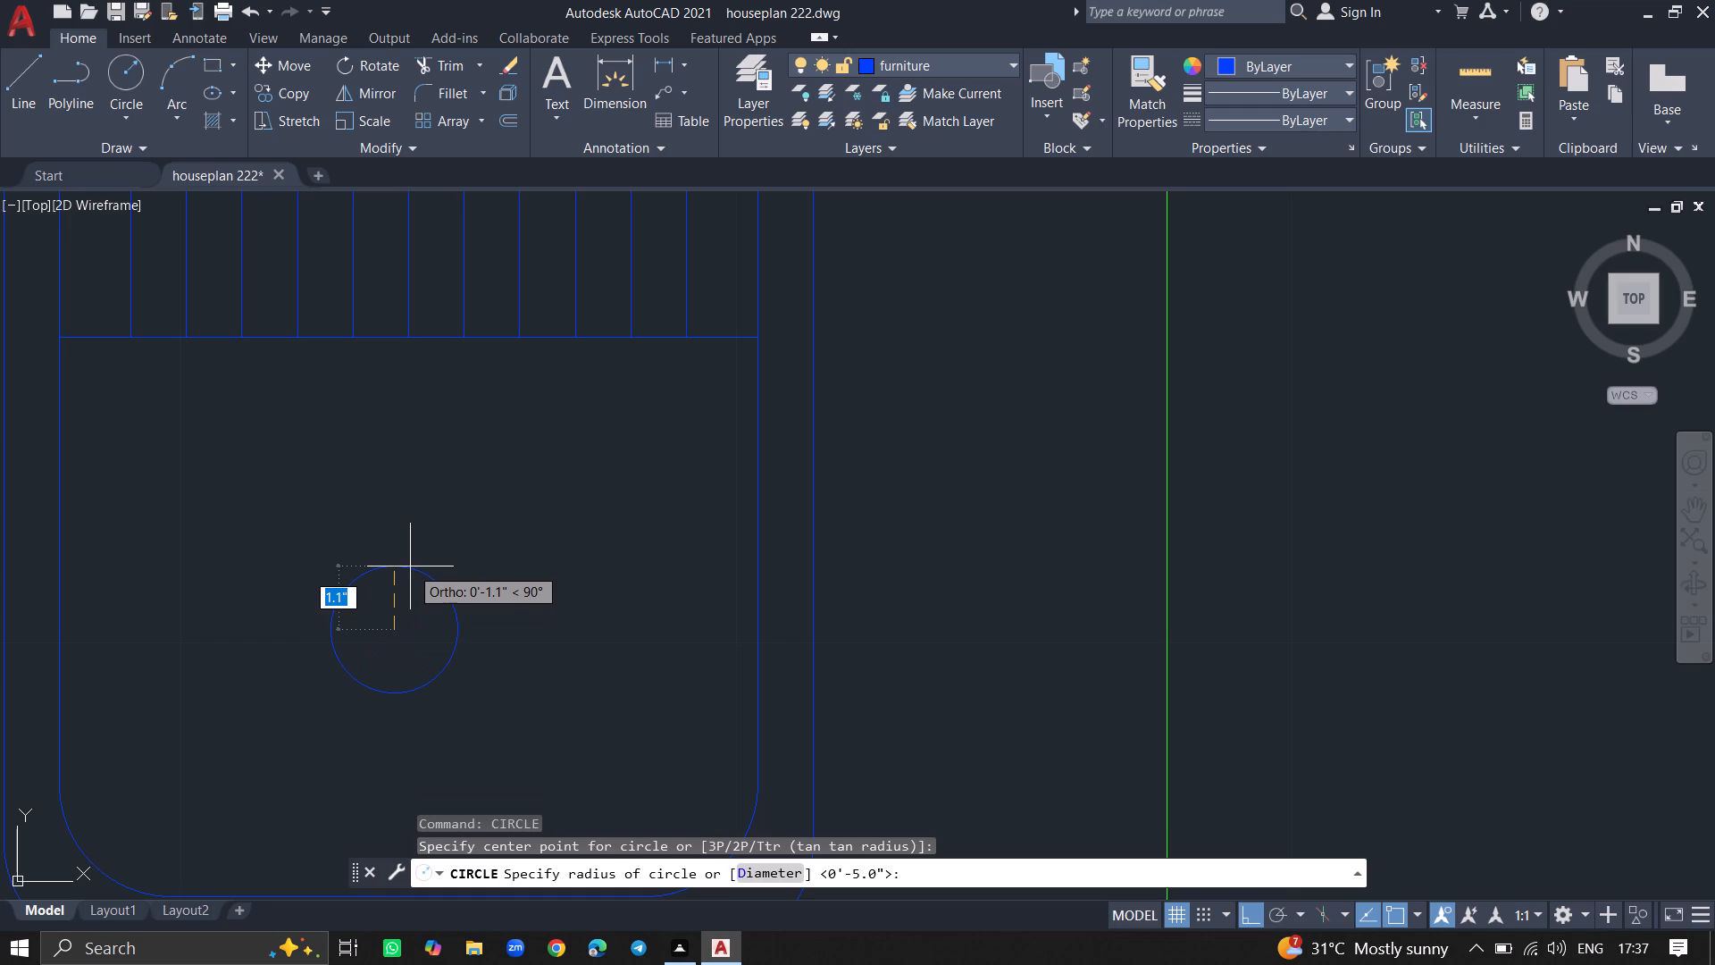
click(410, 566)
key(c)
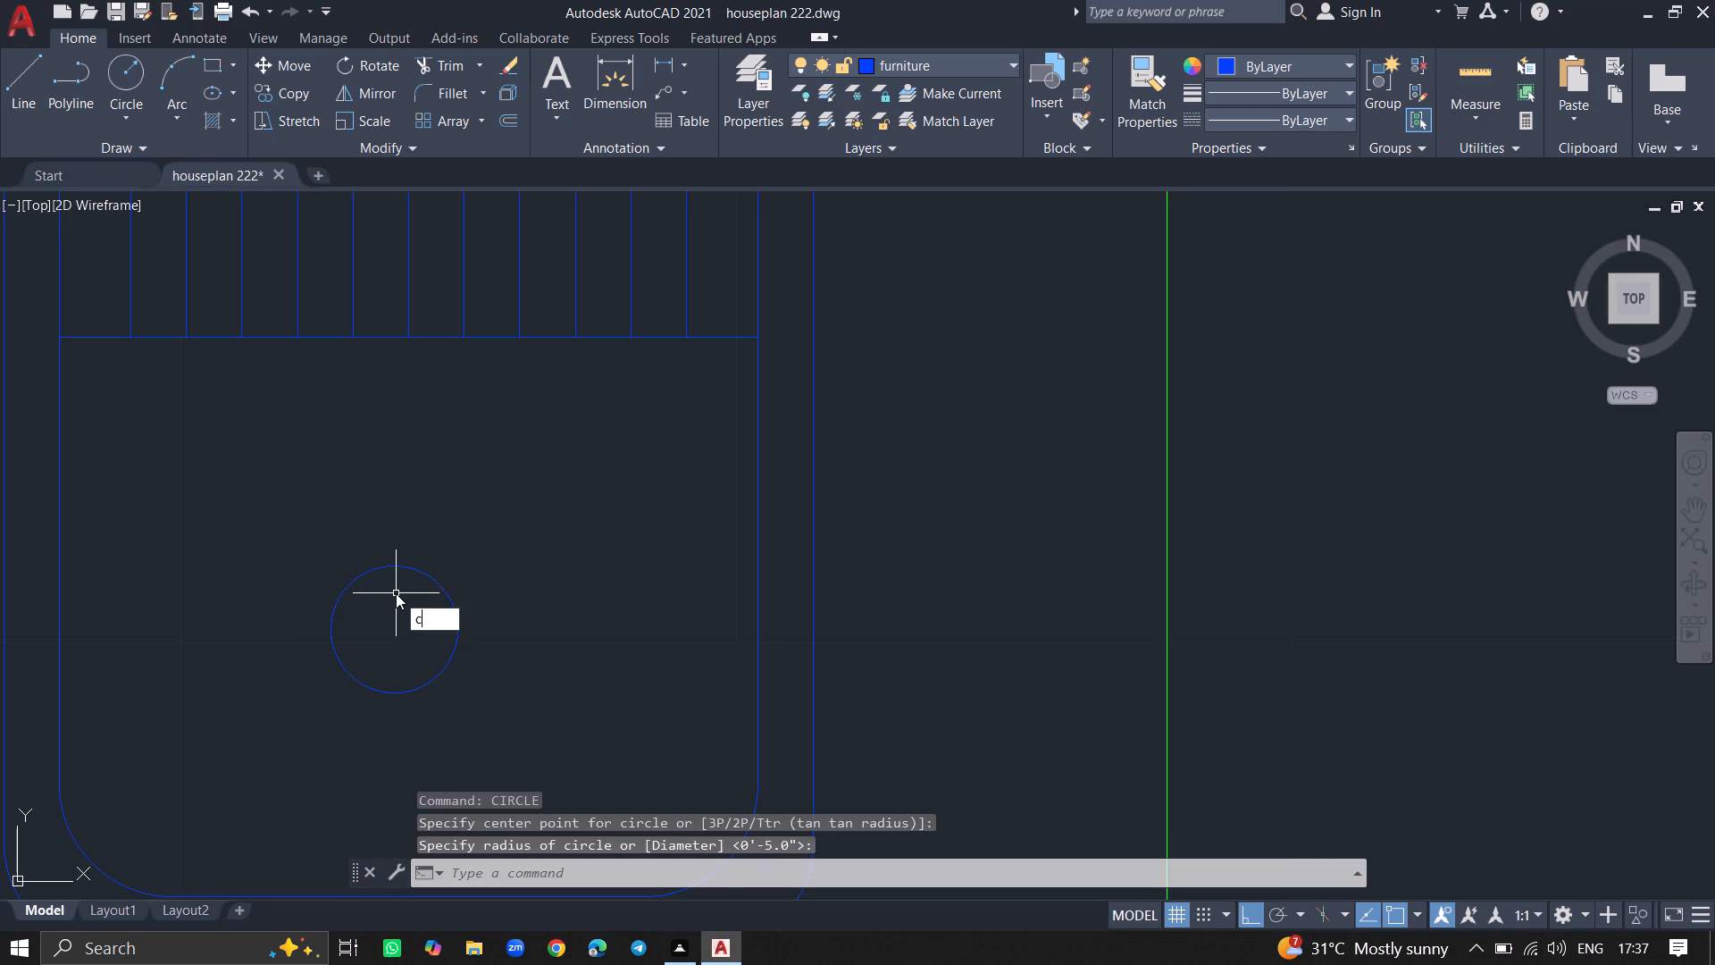
key(Return)
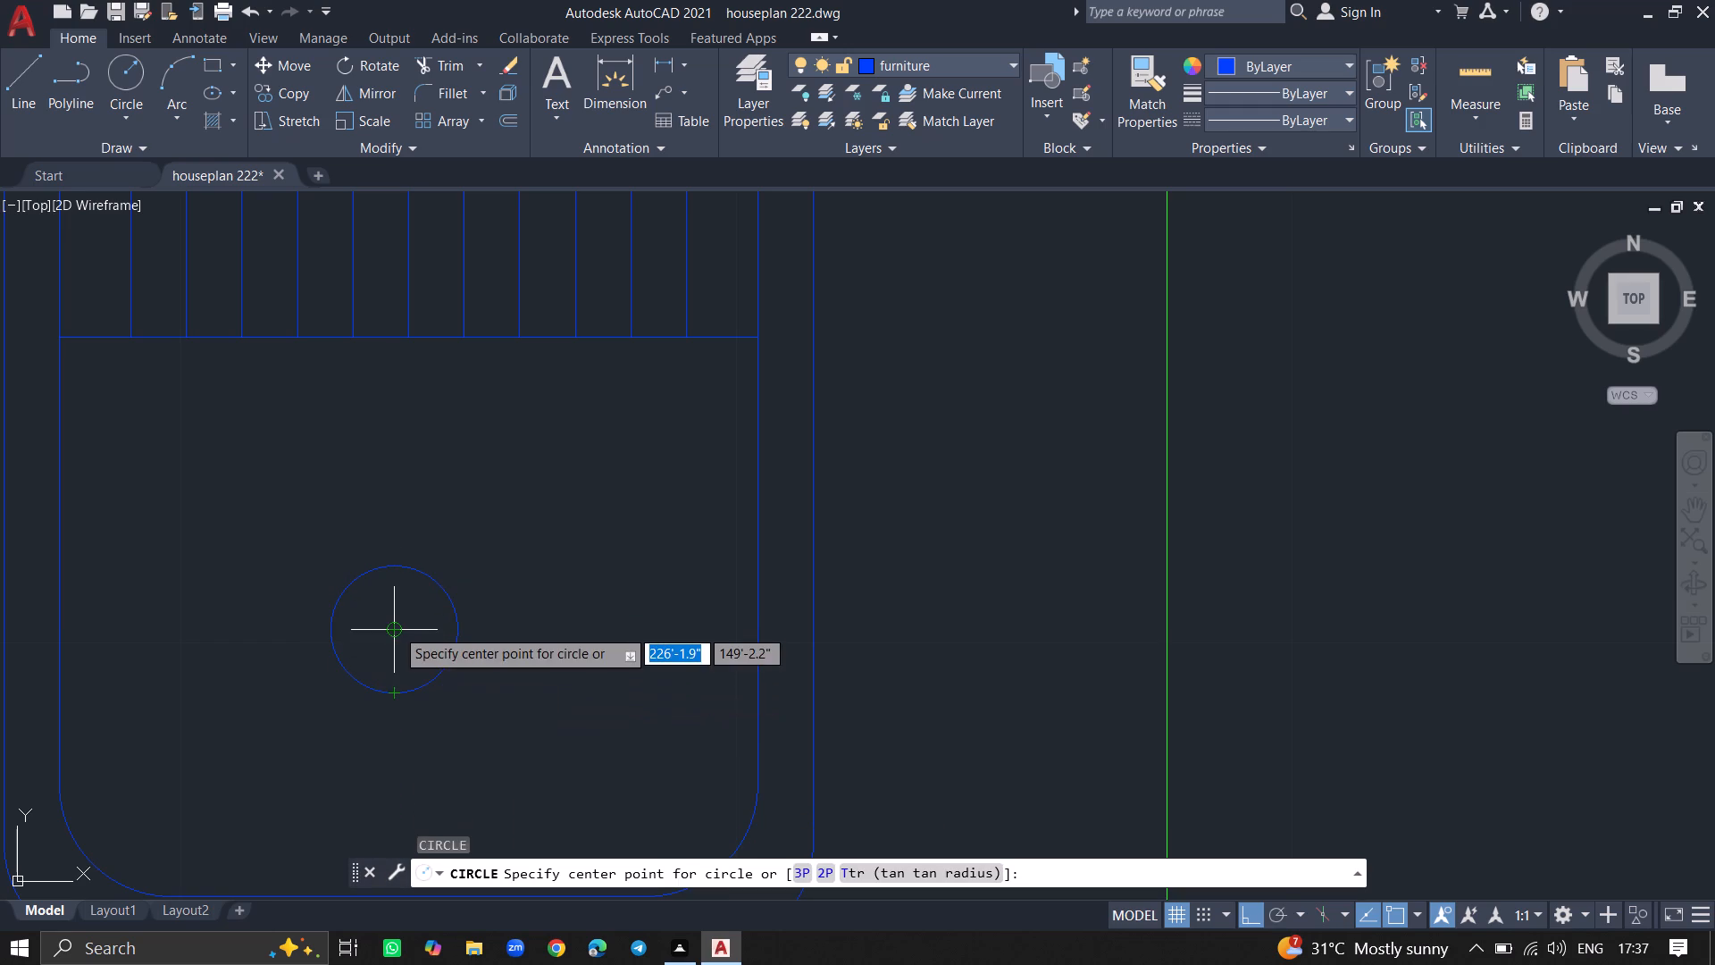
click(396, 628)
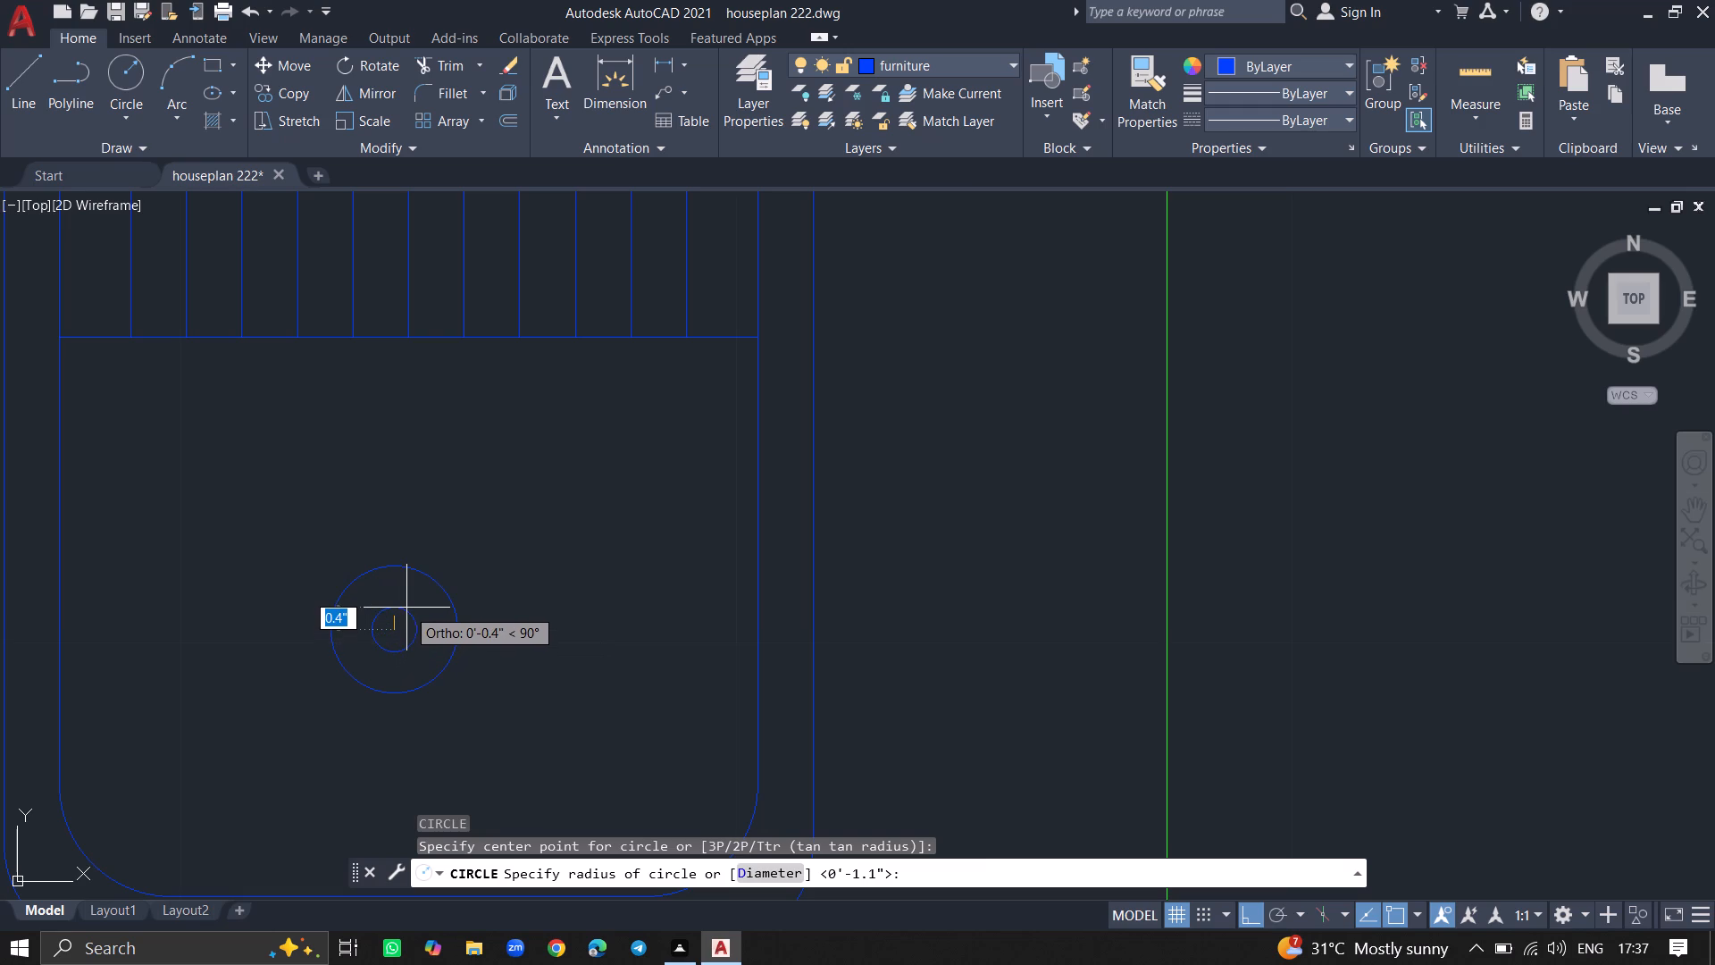
click(406, 608)
Save the drawing.
ctrl+scroll(475, 733, down, 2)
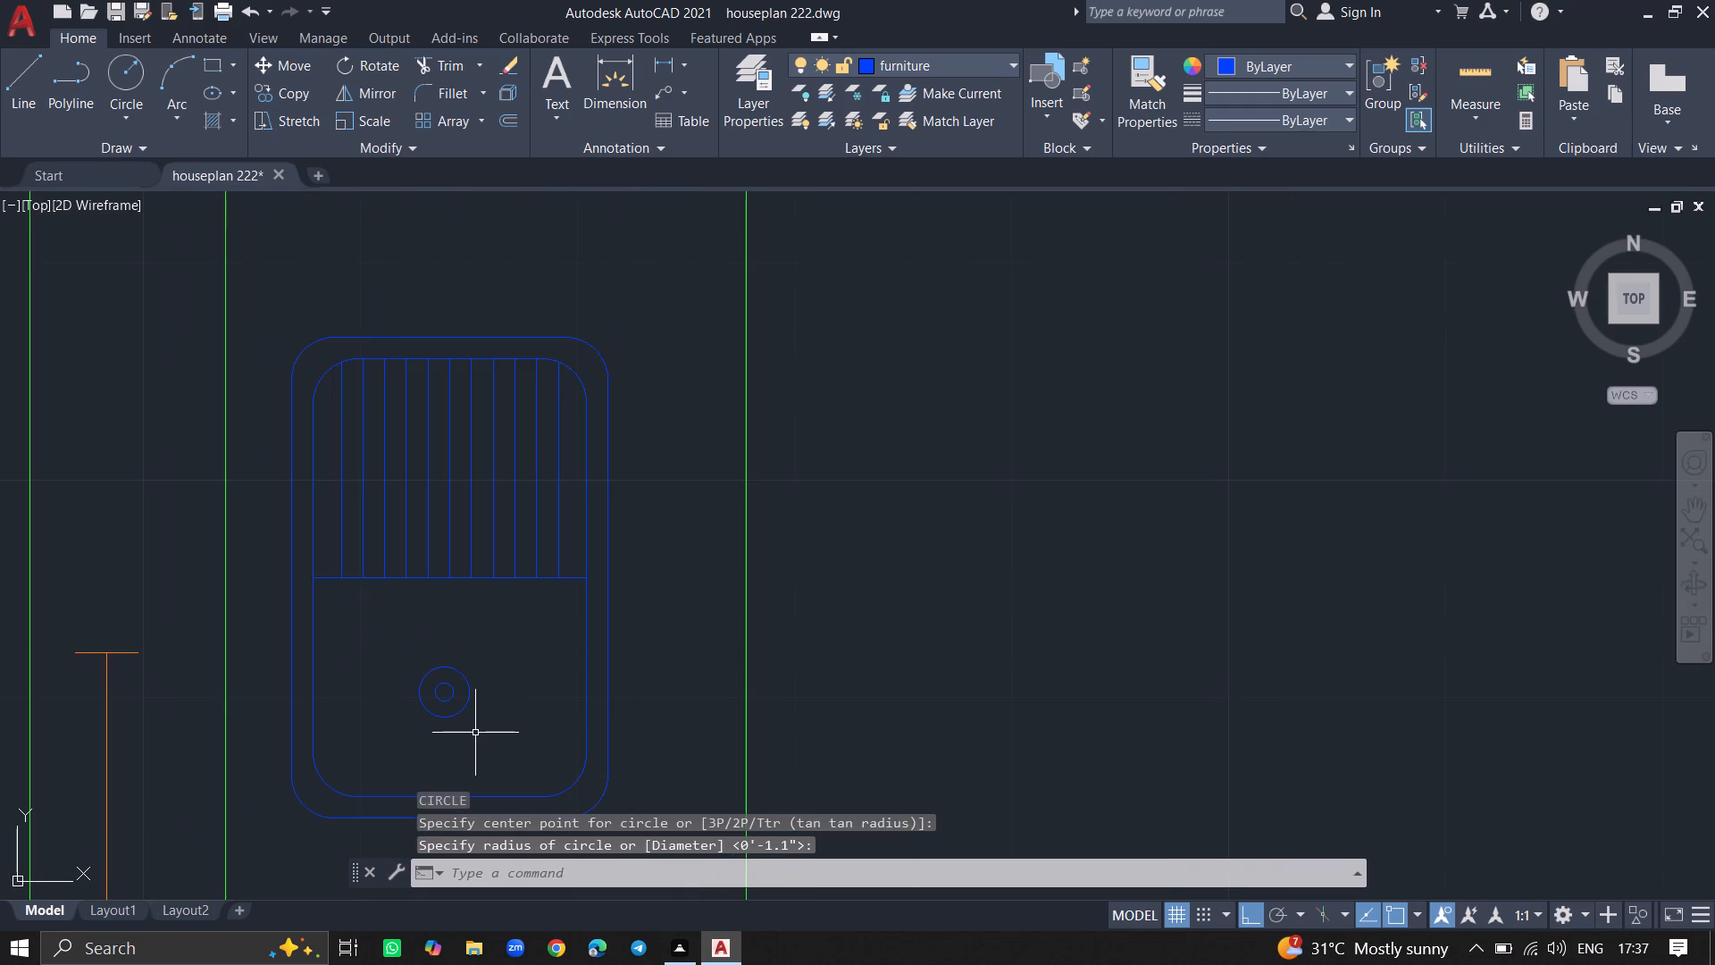
ctrl+scroll(511, 667, down, 3)
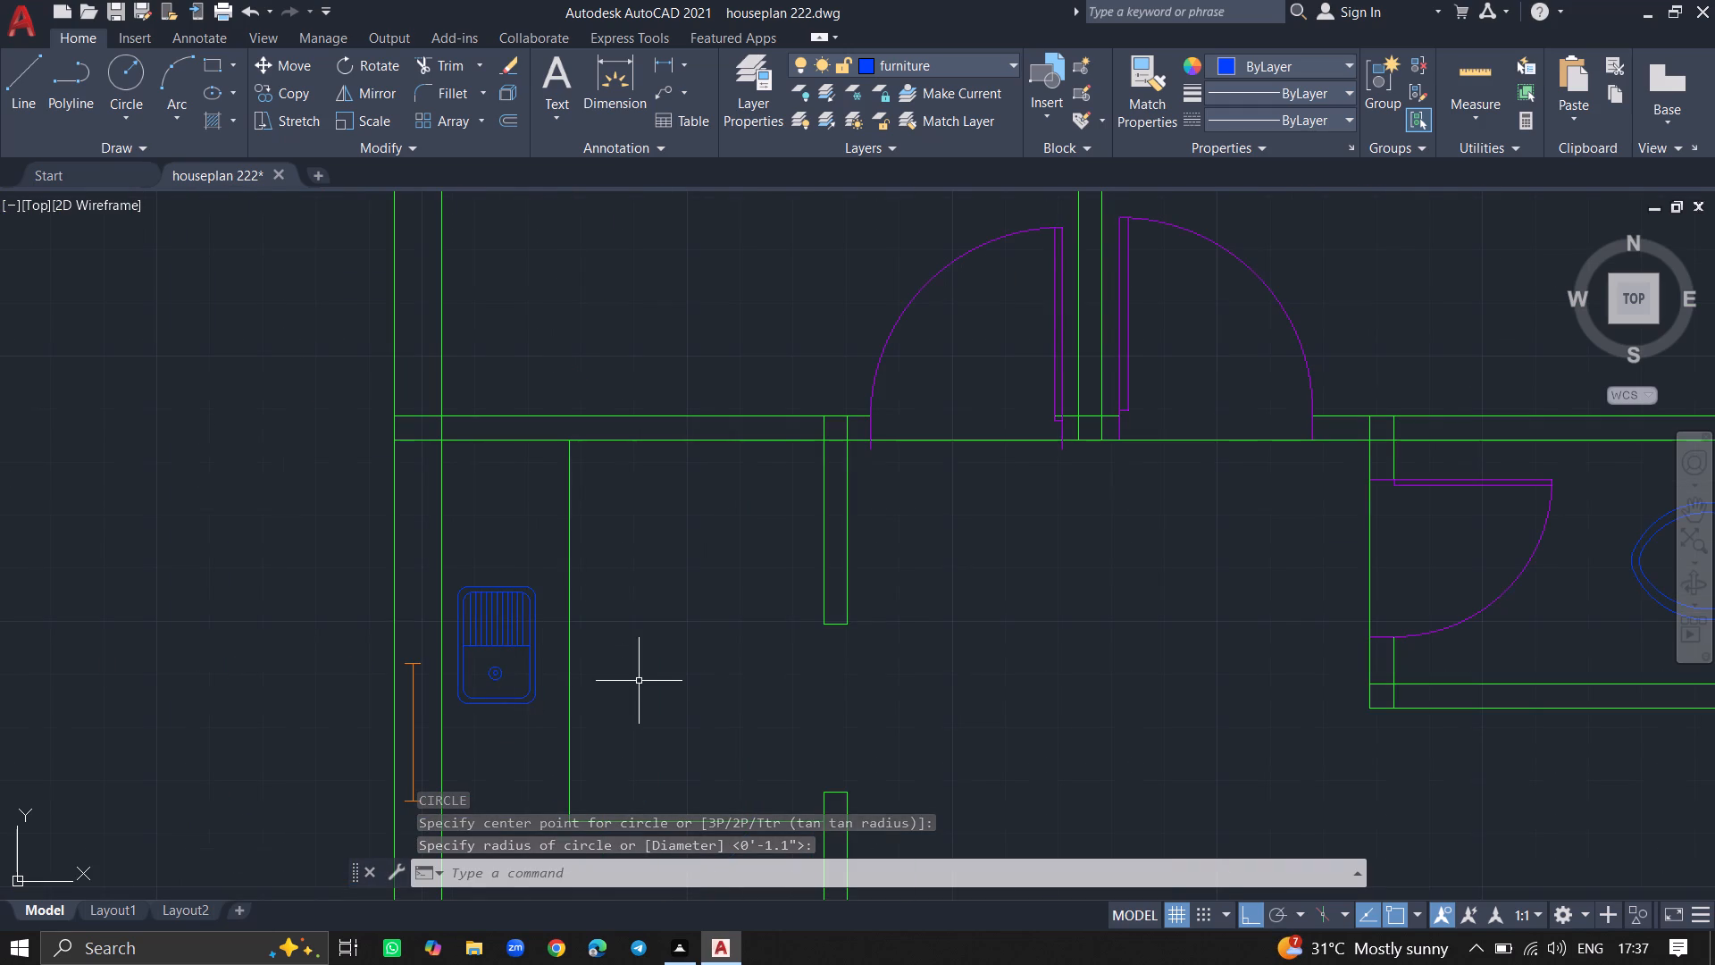
key(ctrl+s)
key(ctrl+s)
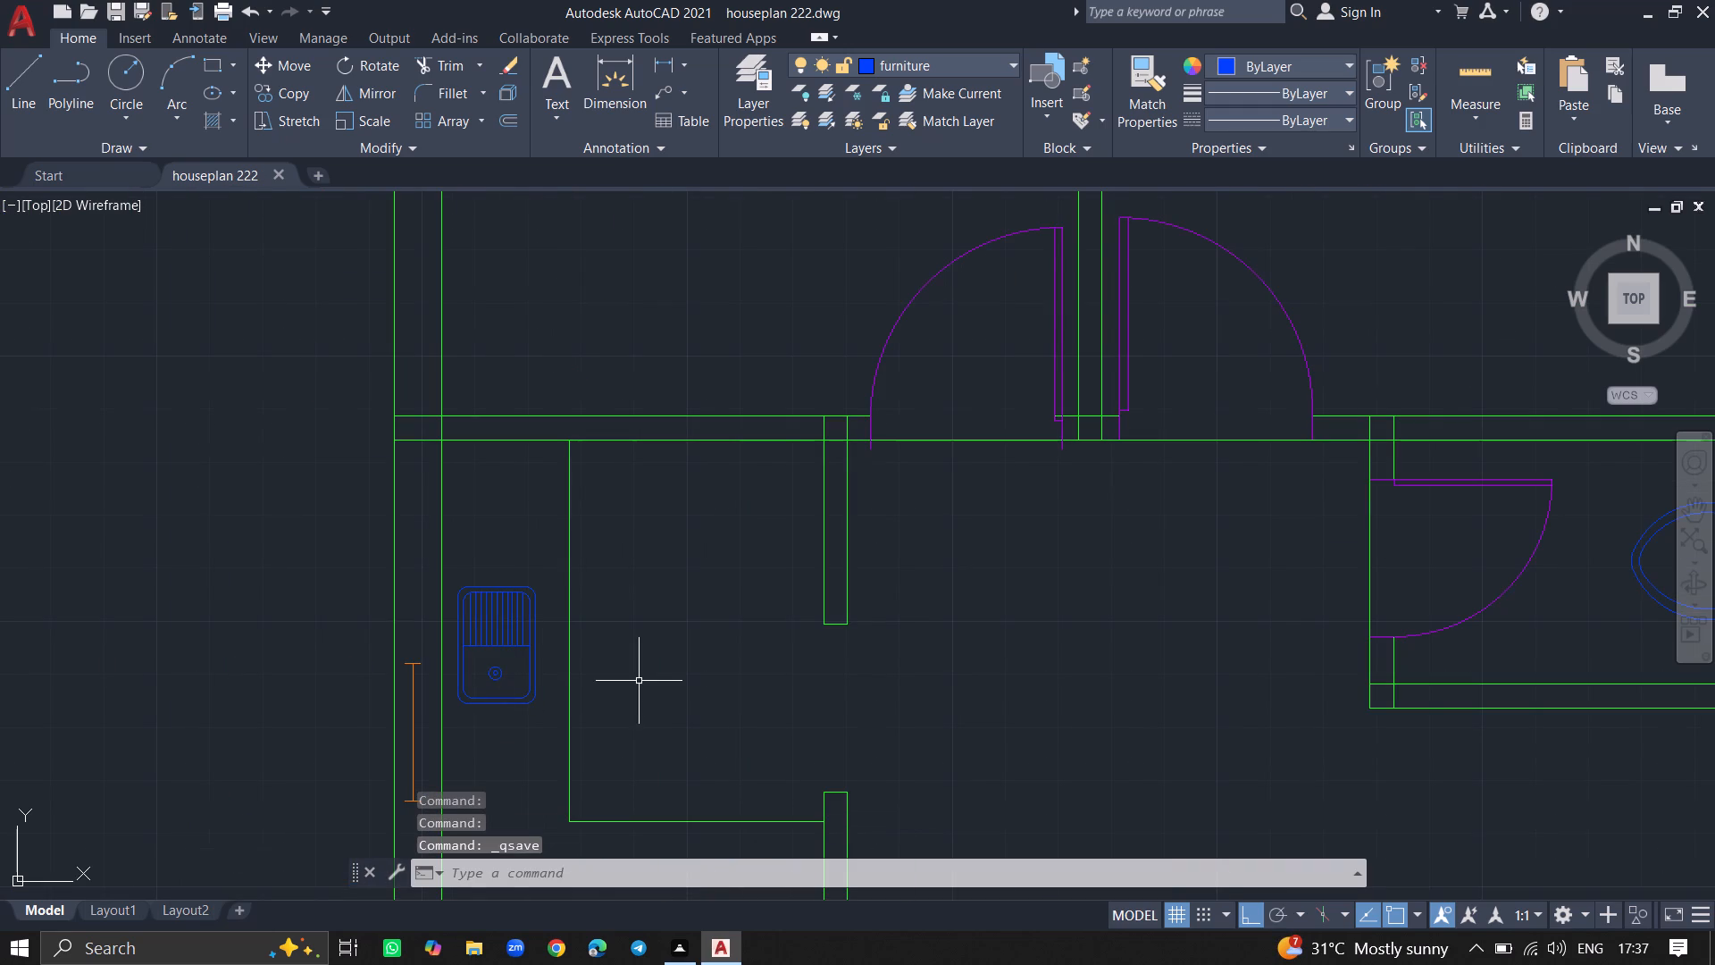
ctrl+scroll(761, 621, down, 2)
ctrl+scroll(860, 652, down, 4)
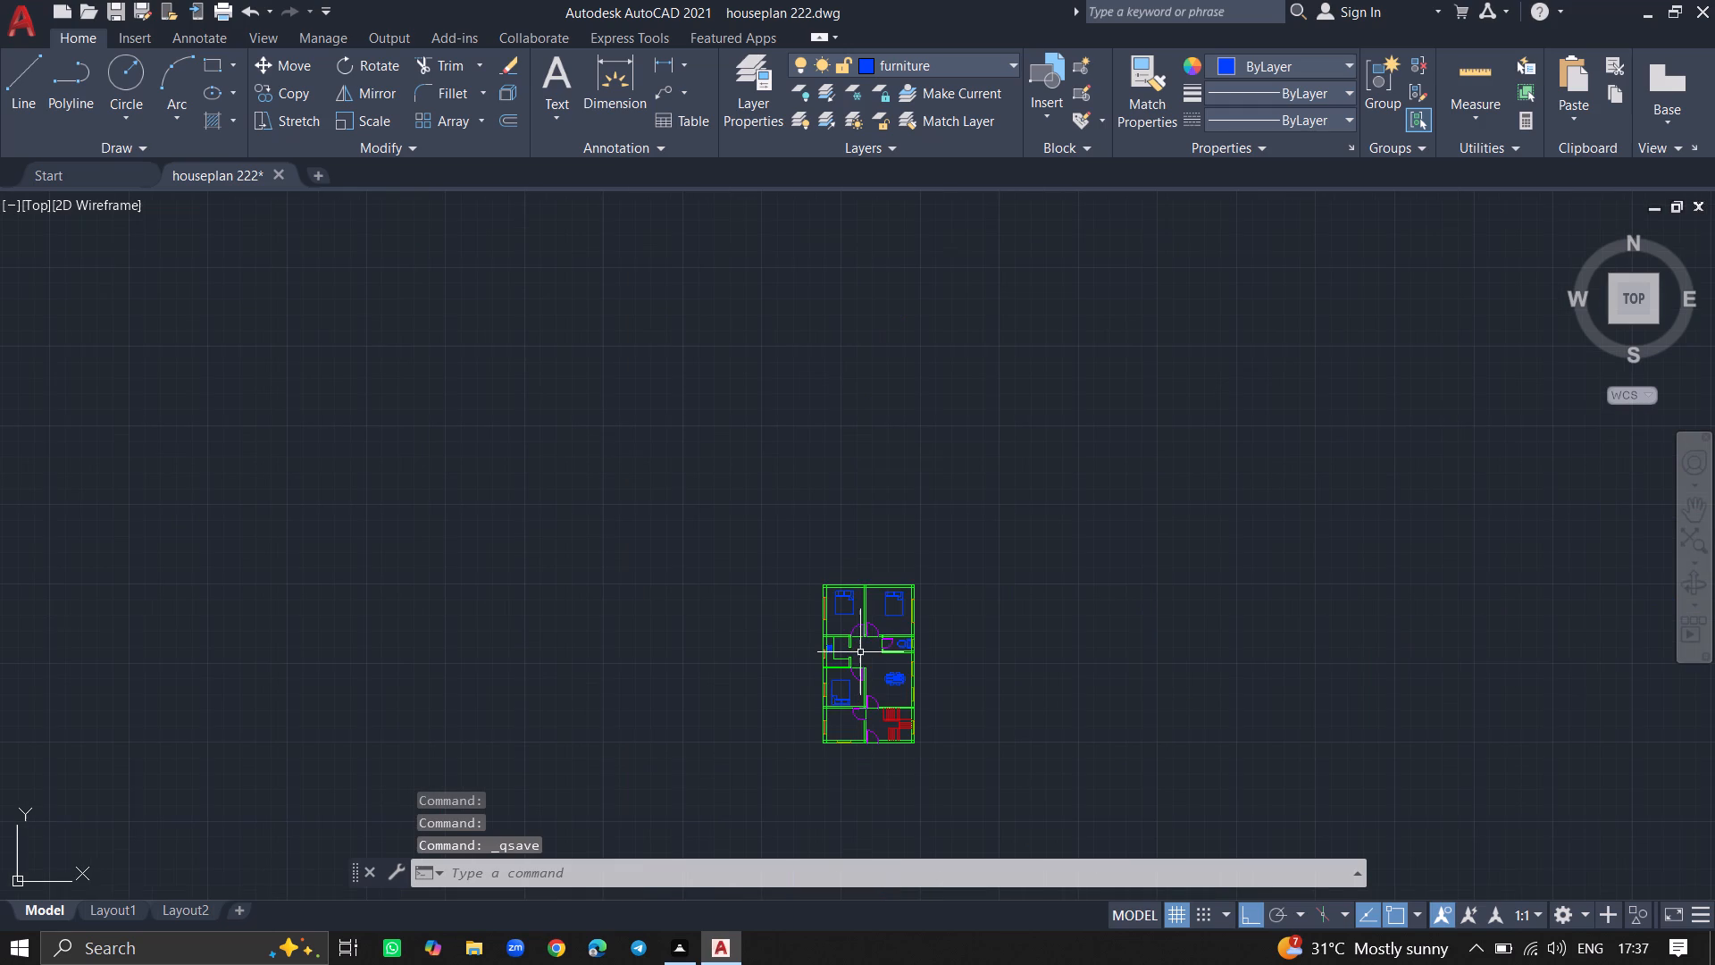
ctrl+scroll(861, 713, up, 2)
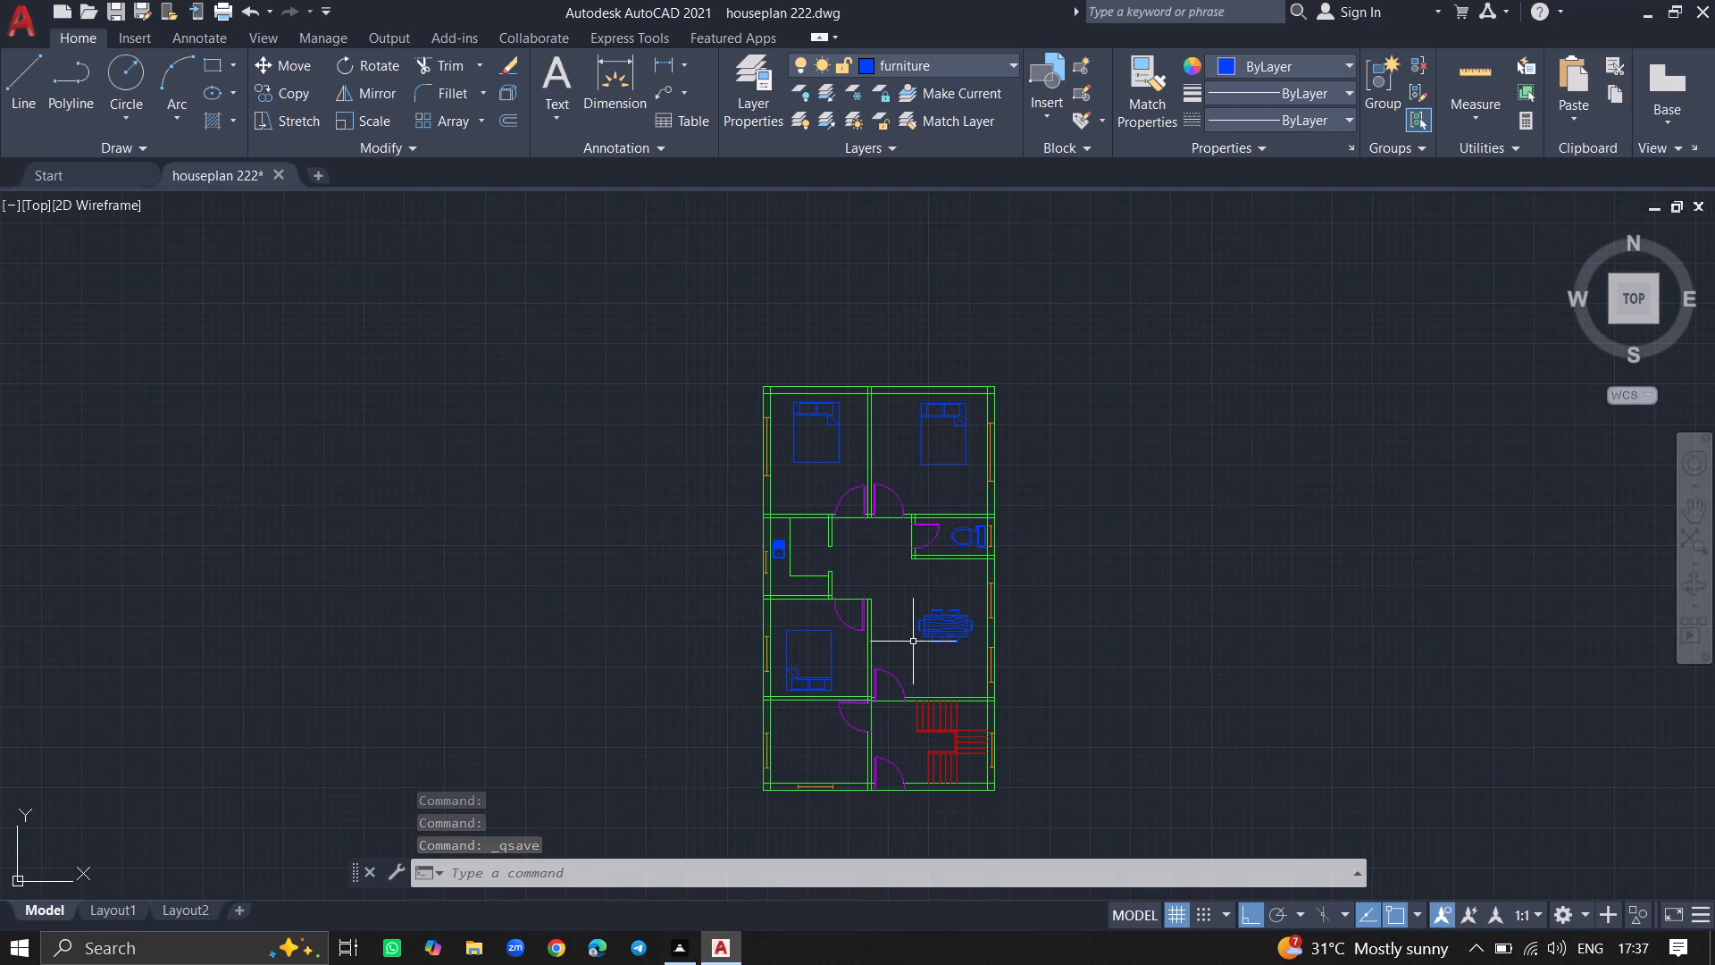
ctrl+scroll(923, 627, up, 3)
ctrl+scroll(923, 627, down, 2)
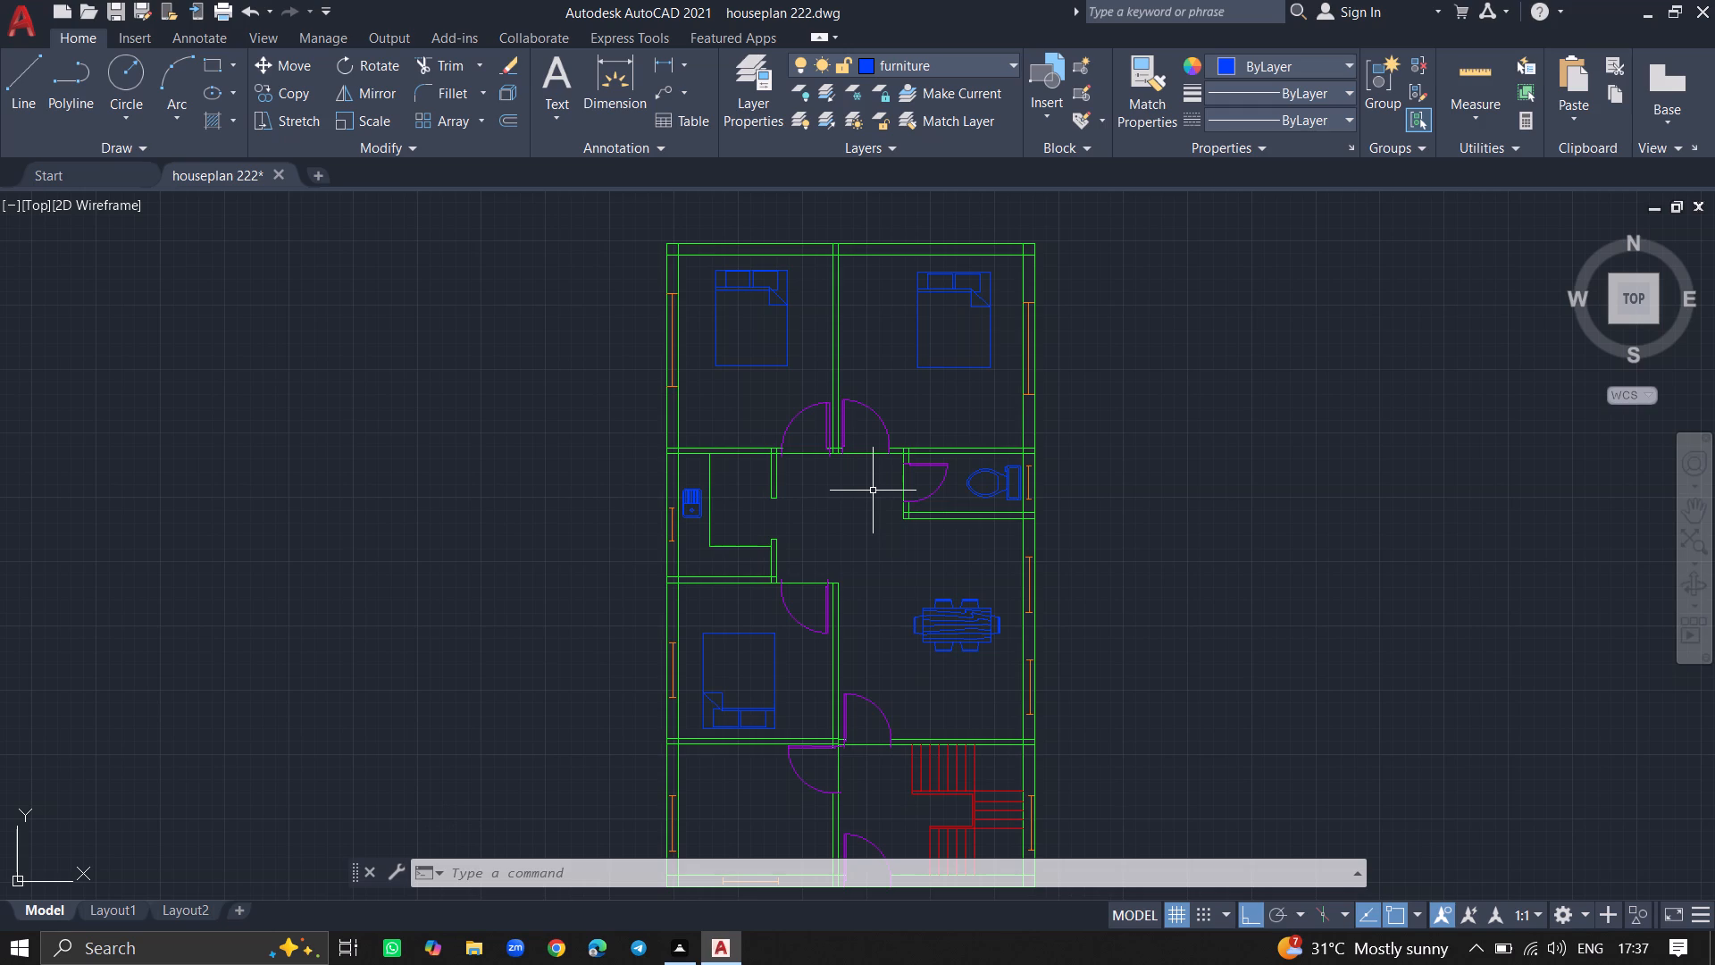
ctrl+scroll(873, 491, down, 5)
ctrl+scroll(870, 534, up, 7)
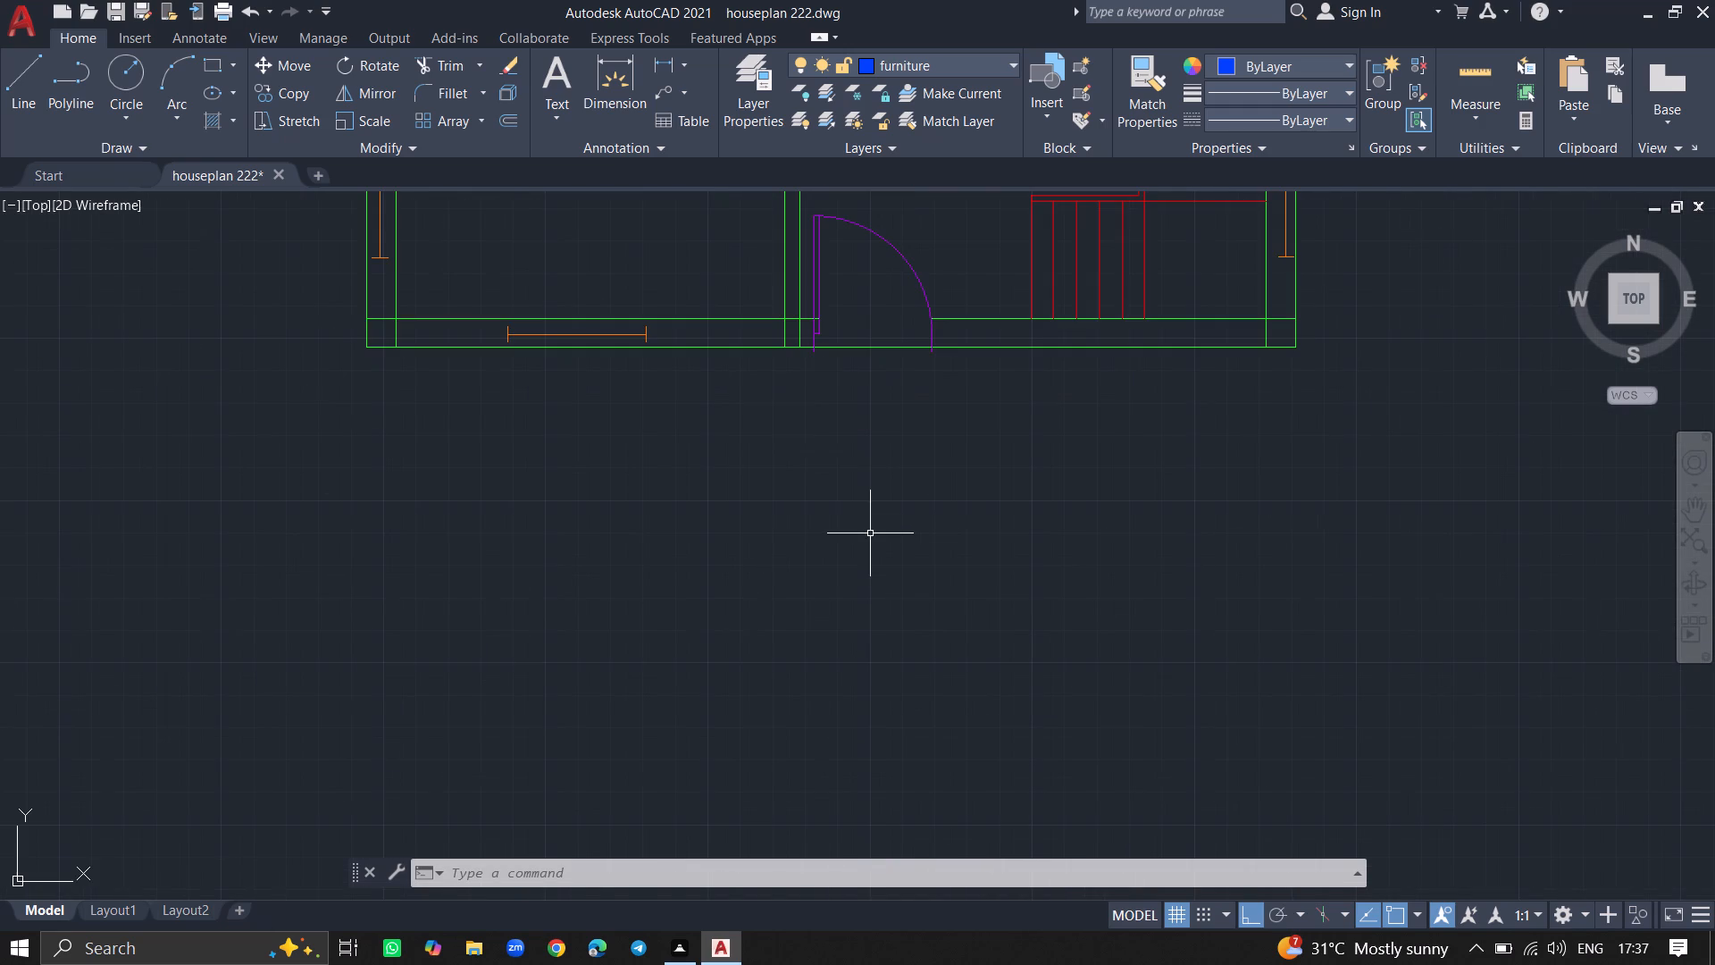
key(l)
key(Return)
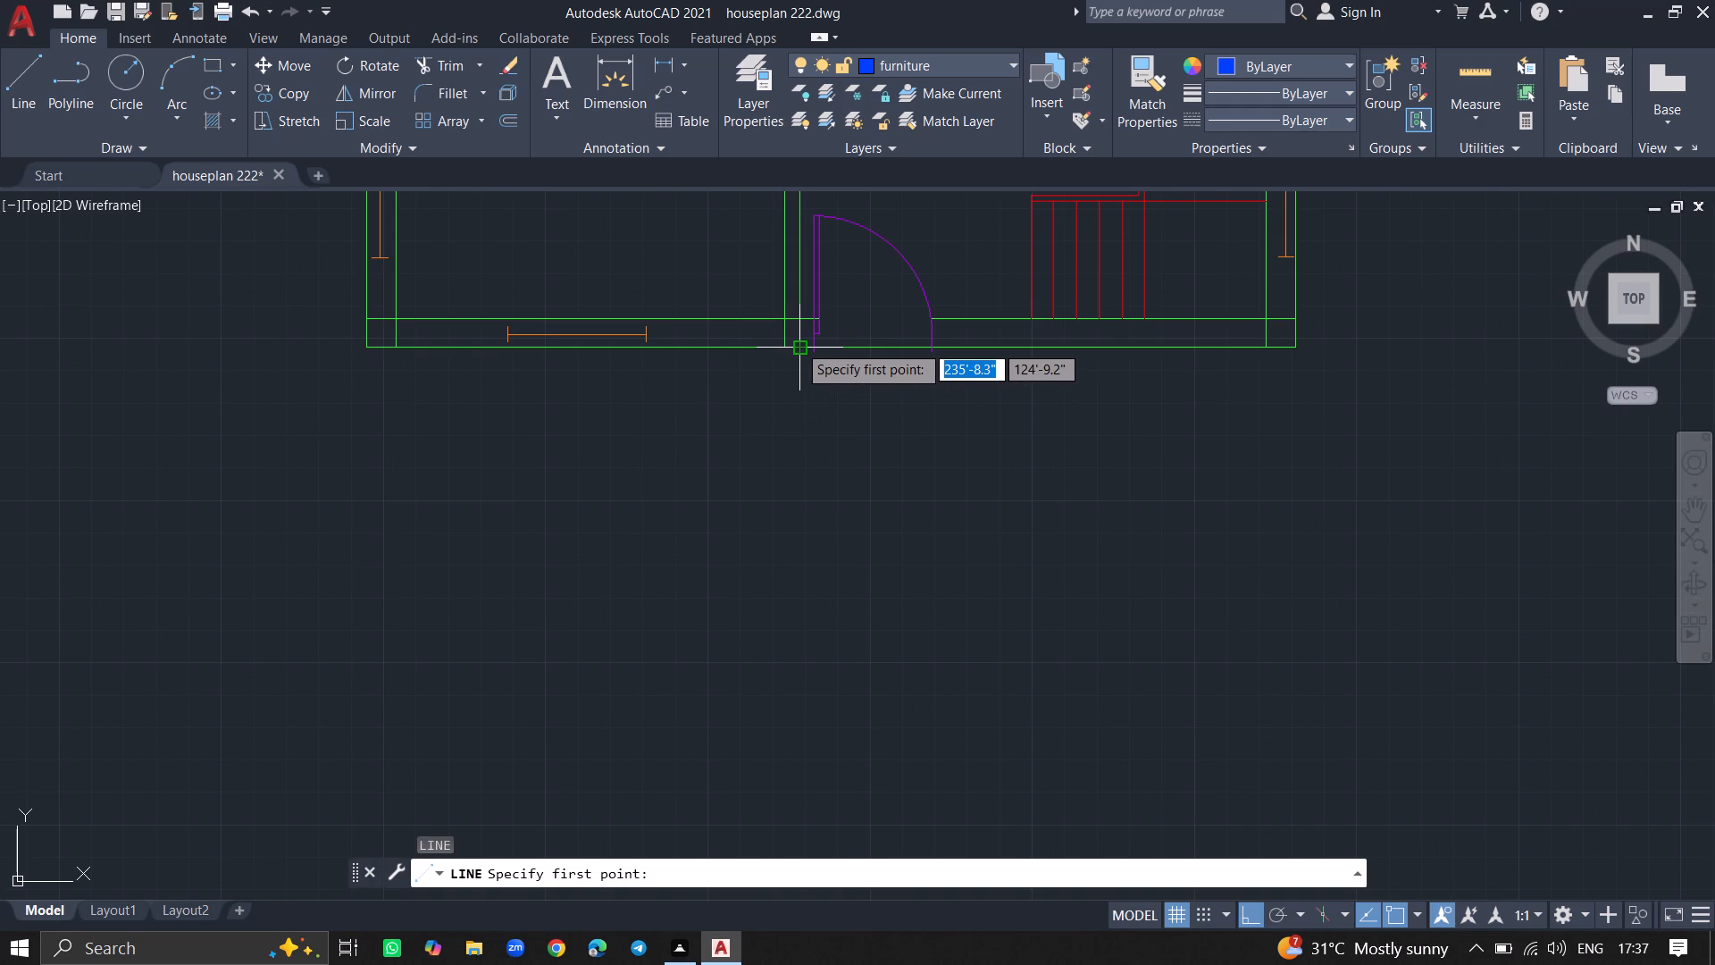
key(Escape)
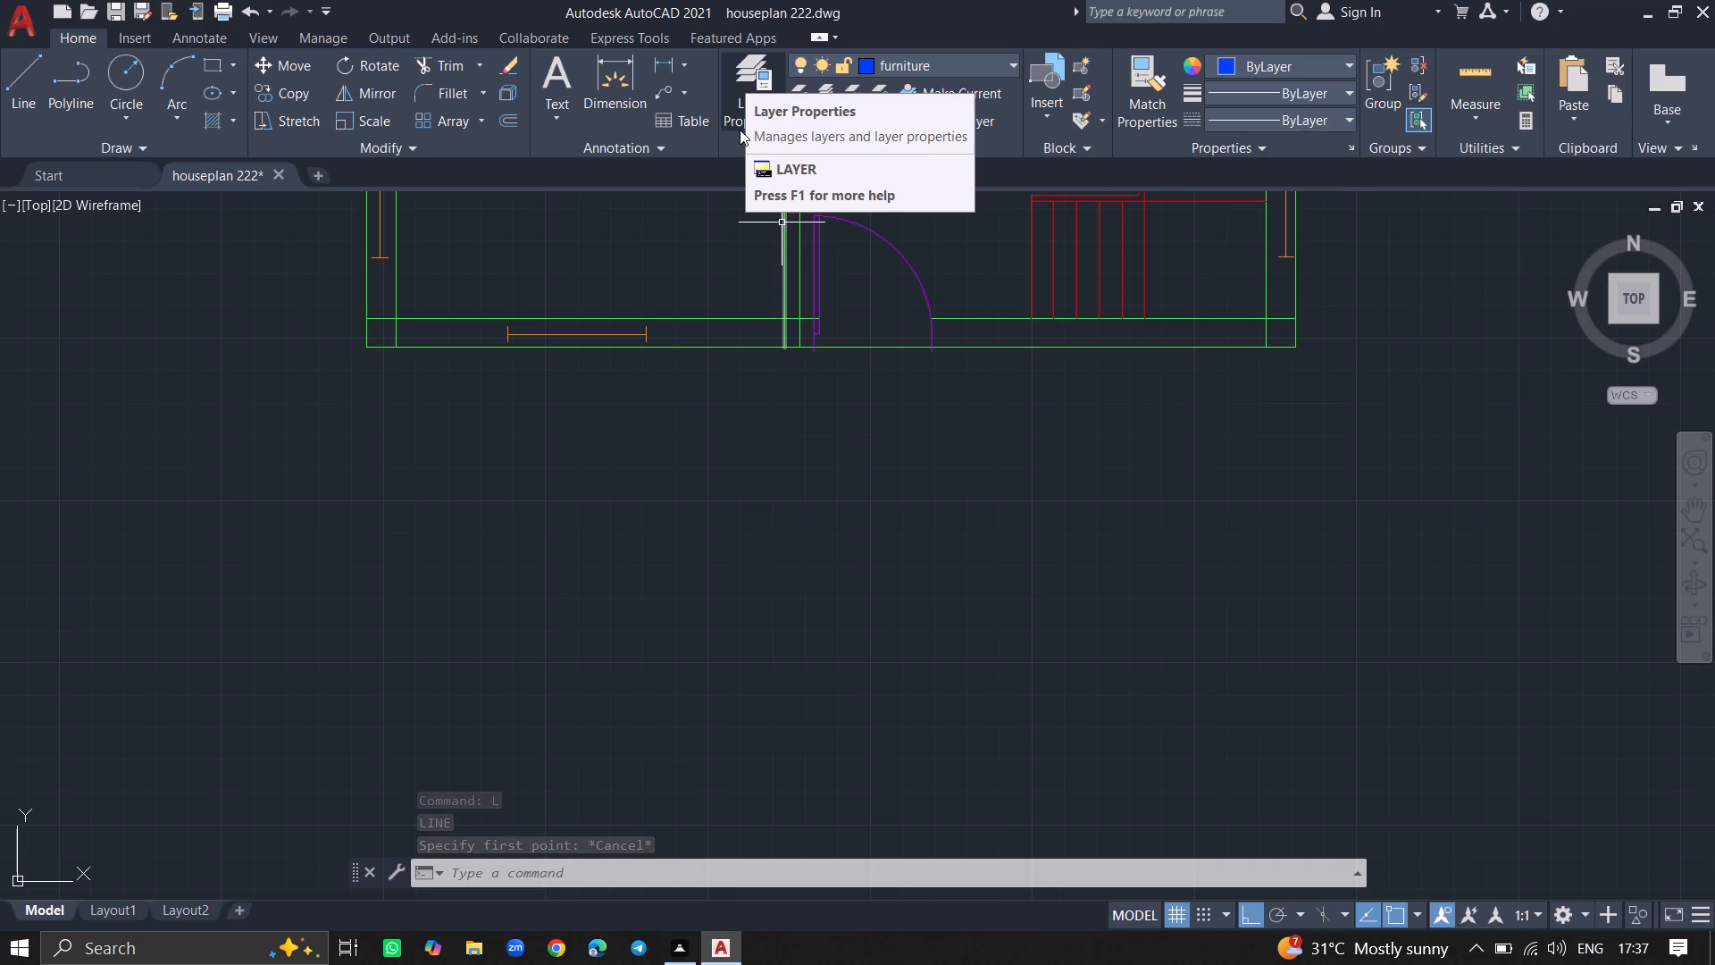
Make the staircase layer current.
double_click(757, 113)
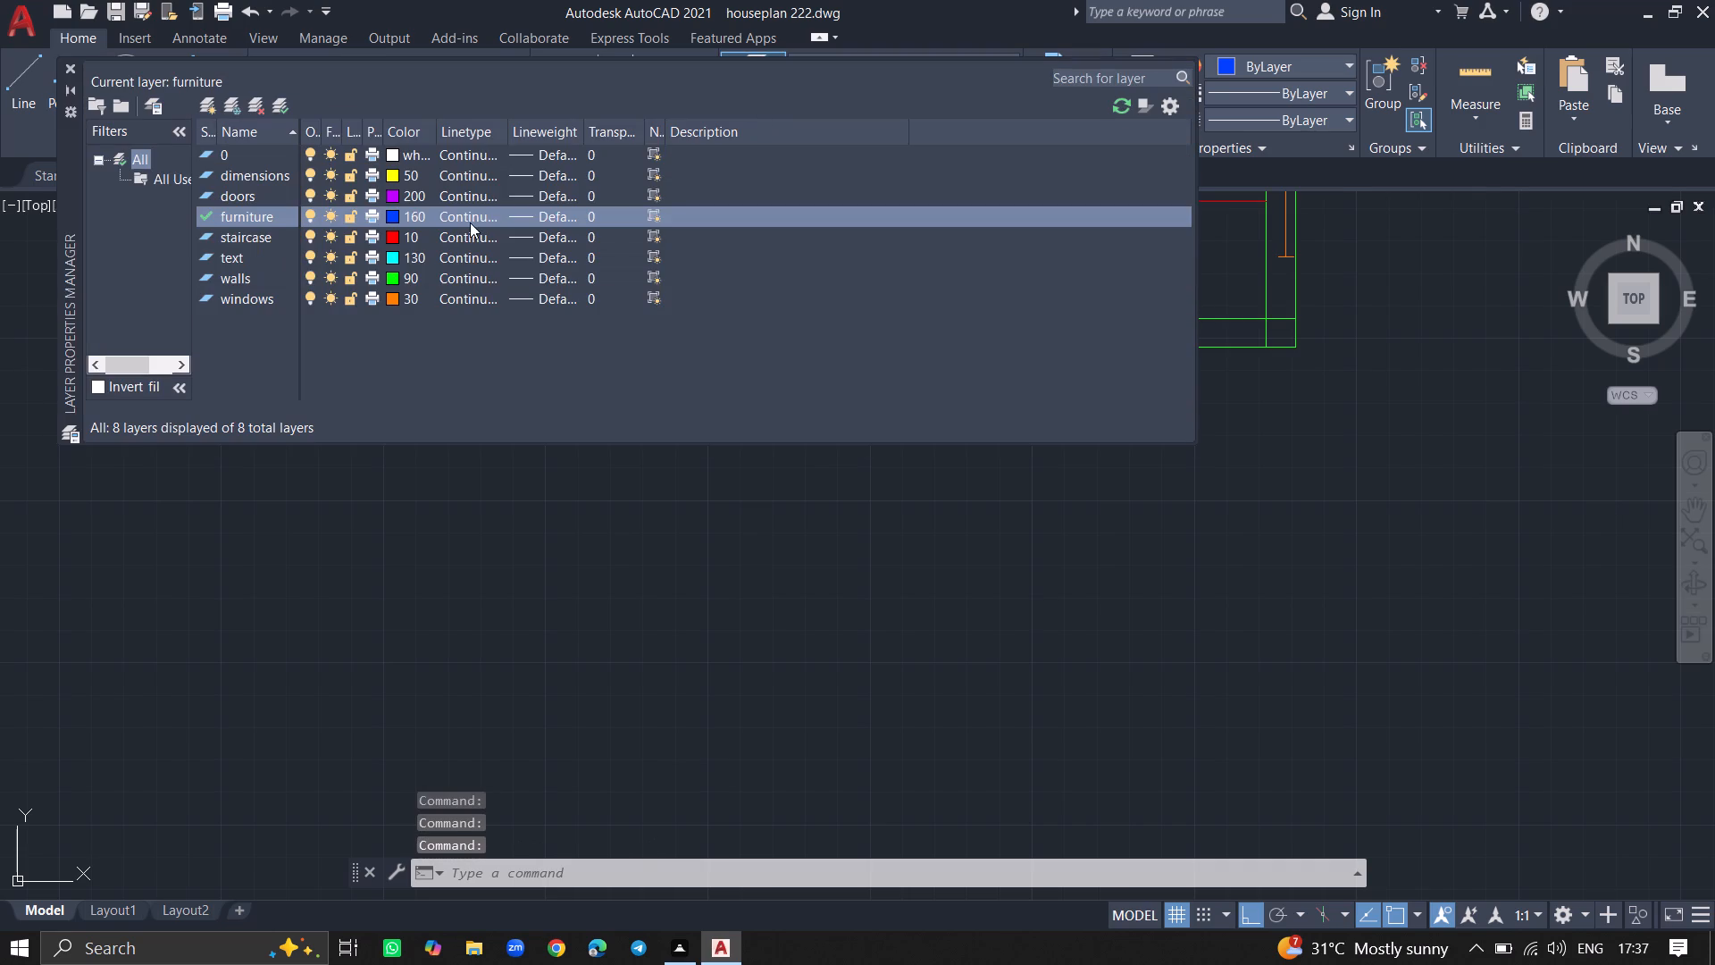
double_click(264, 235)
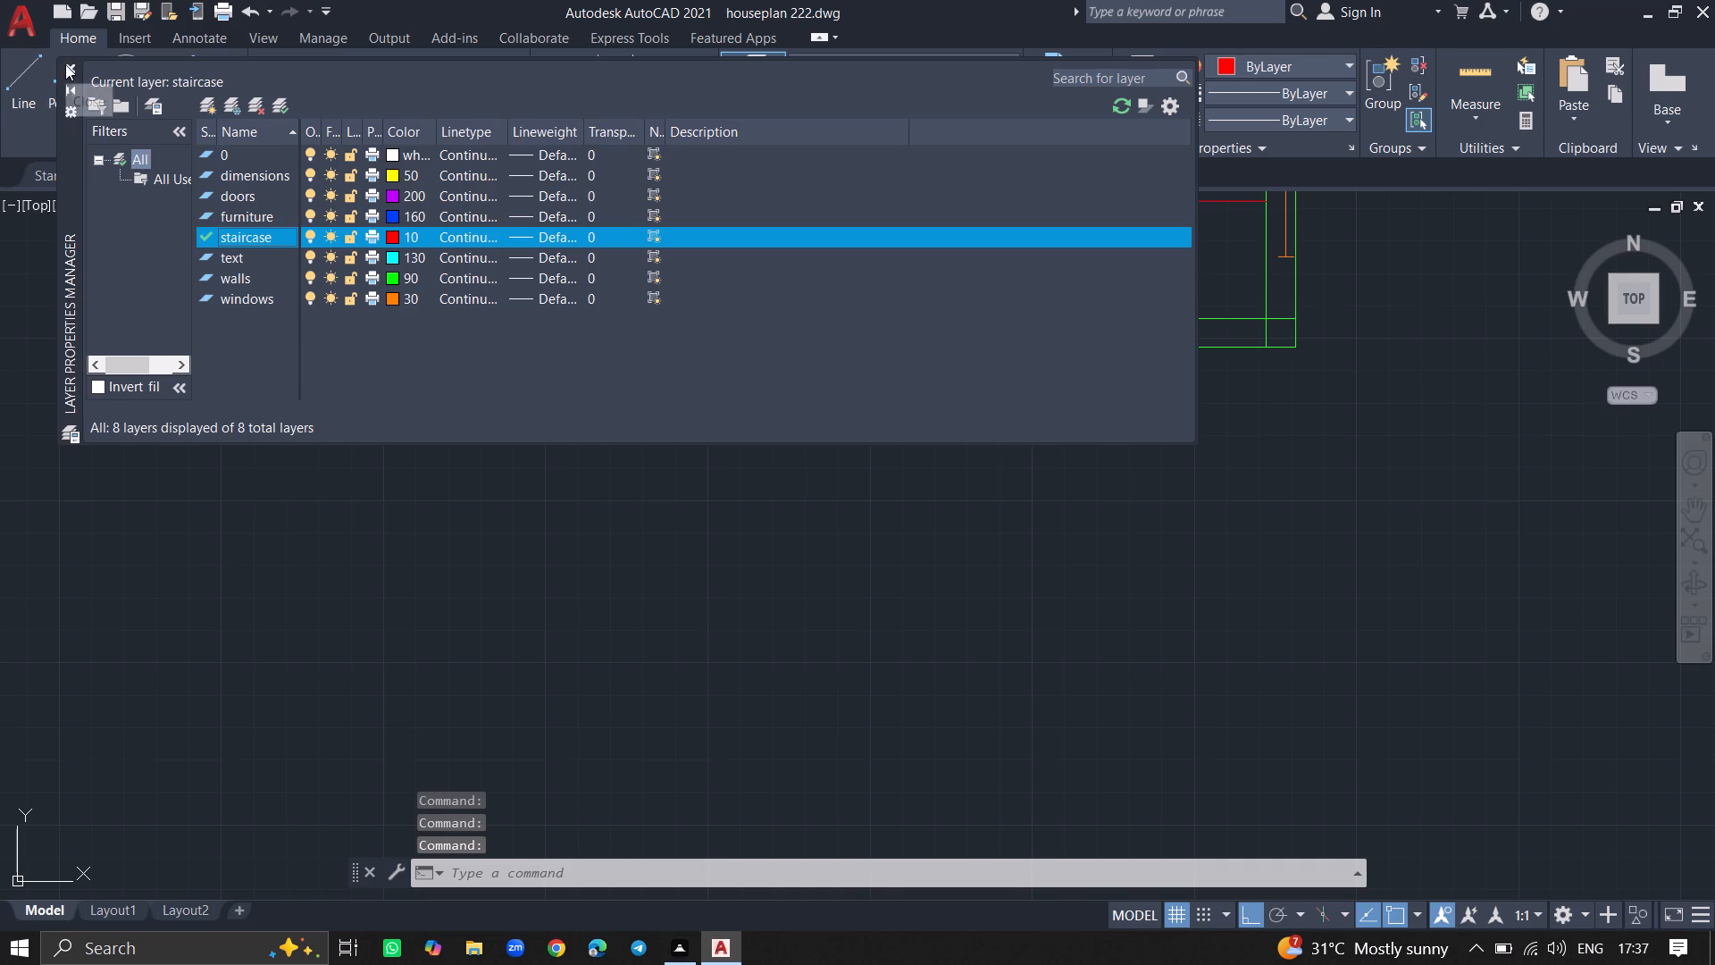
click(65, 64)
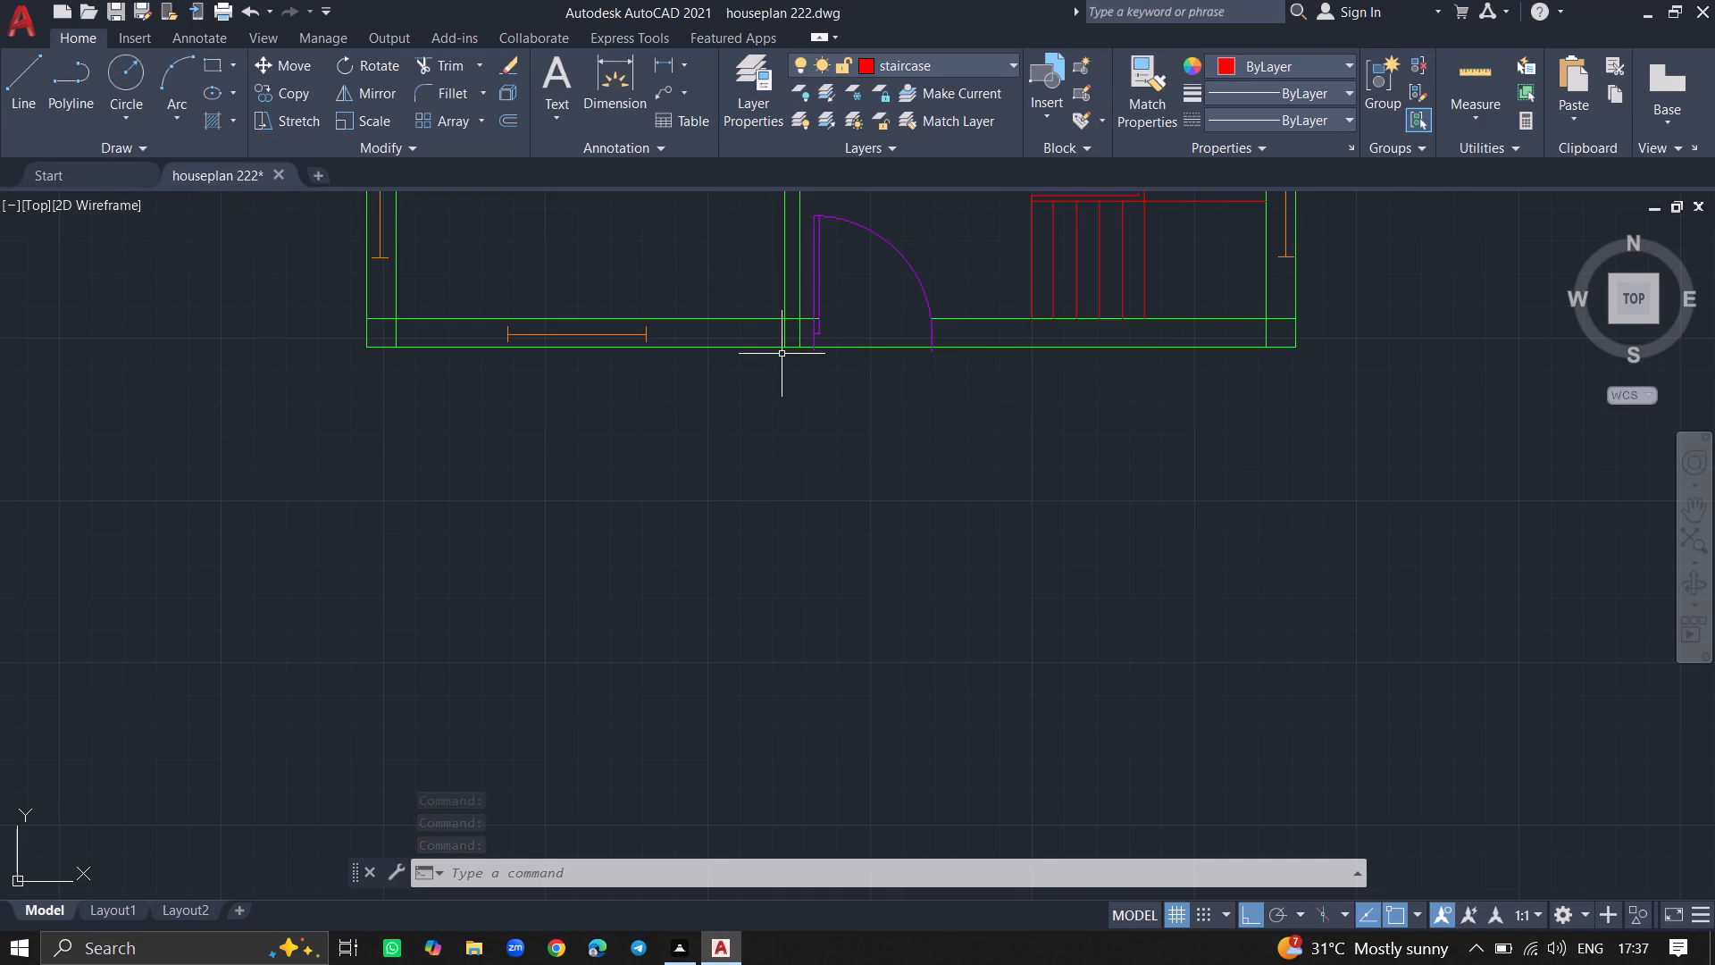
Draw a three-sided step outline about 4'-4" wide and 2'-1" deep against the south outer wall, in front of the entrance door.
text(line)
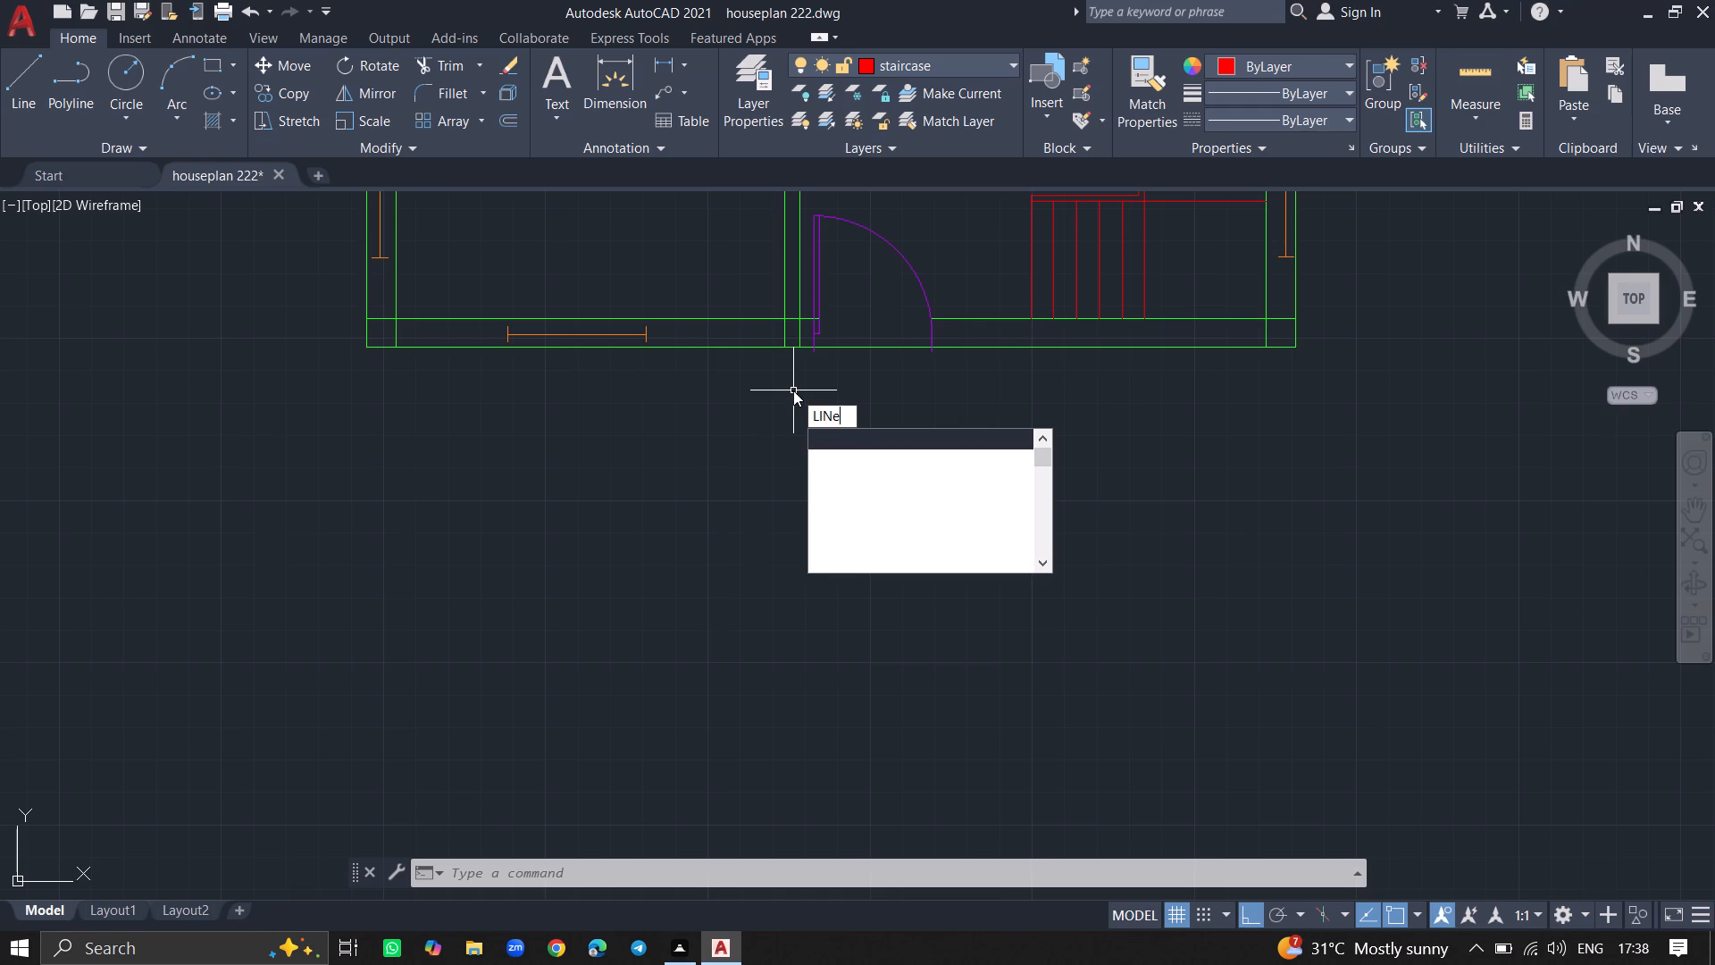
key(Return)
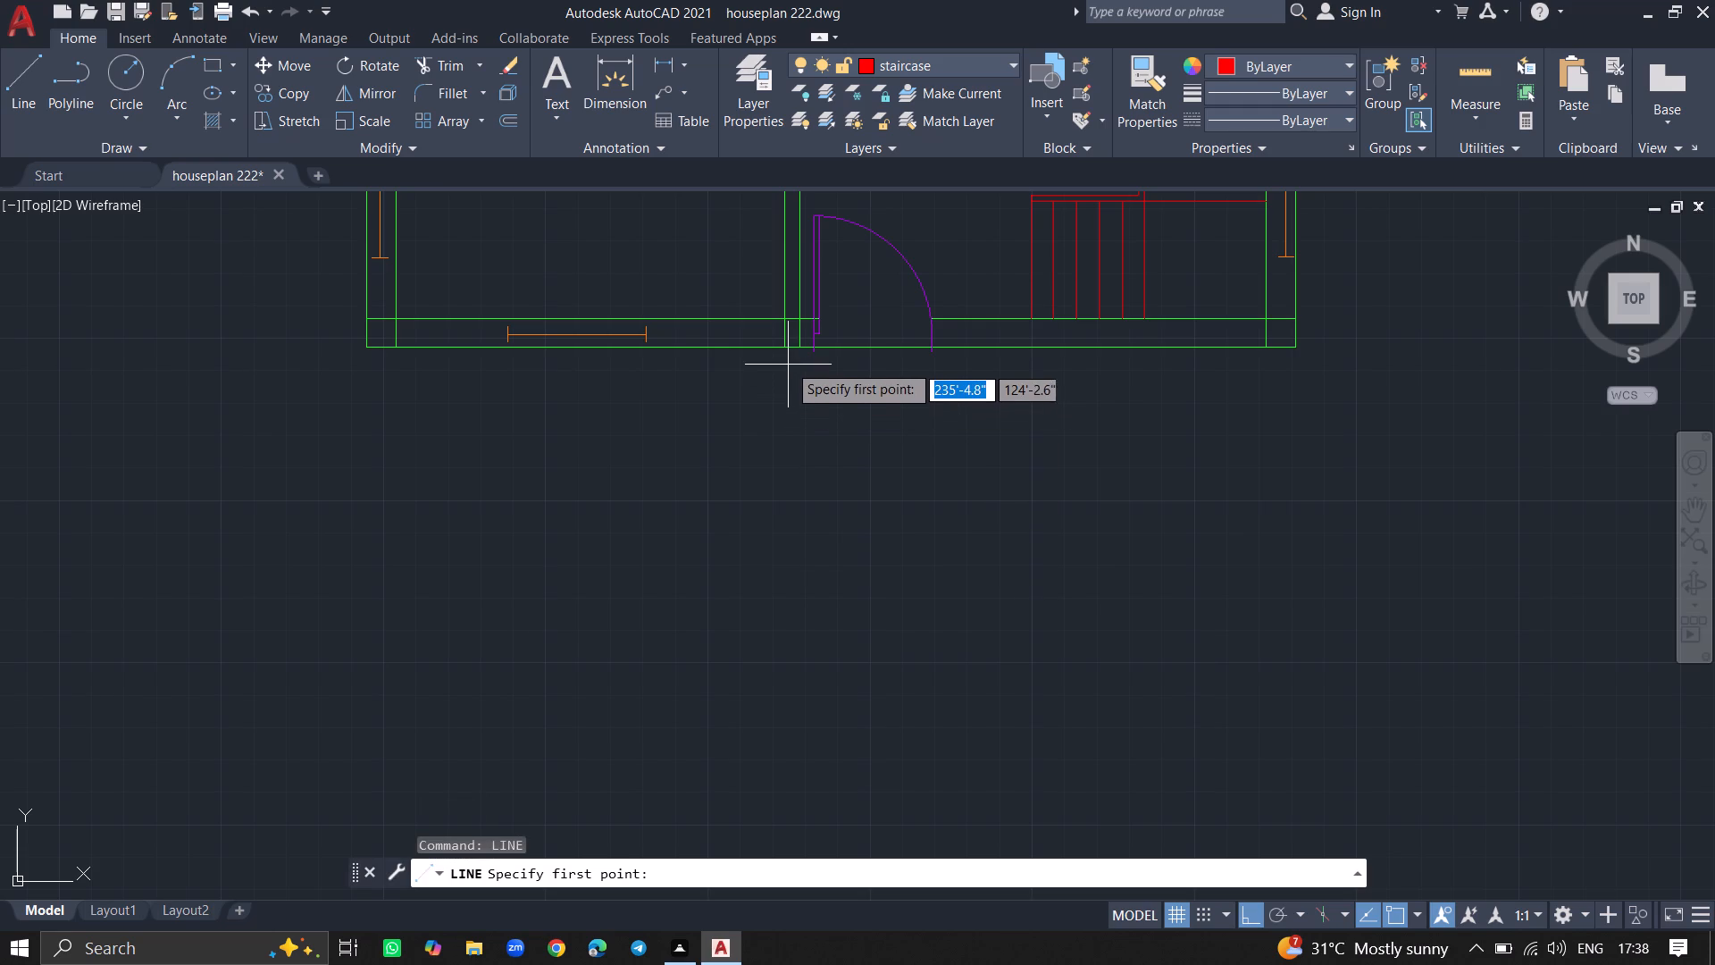
click(788, 351)
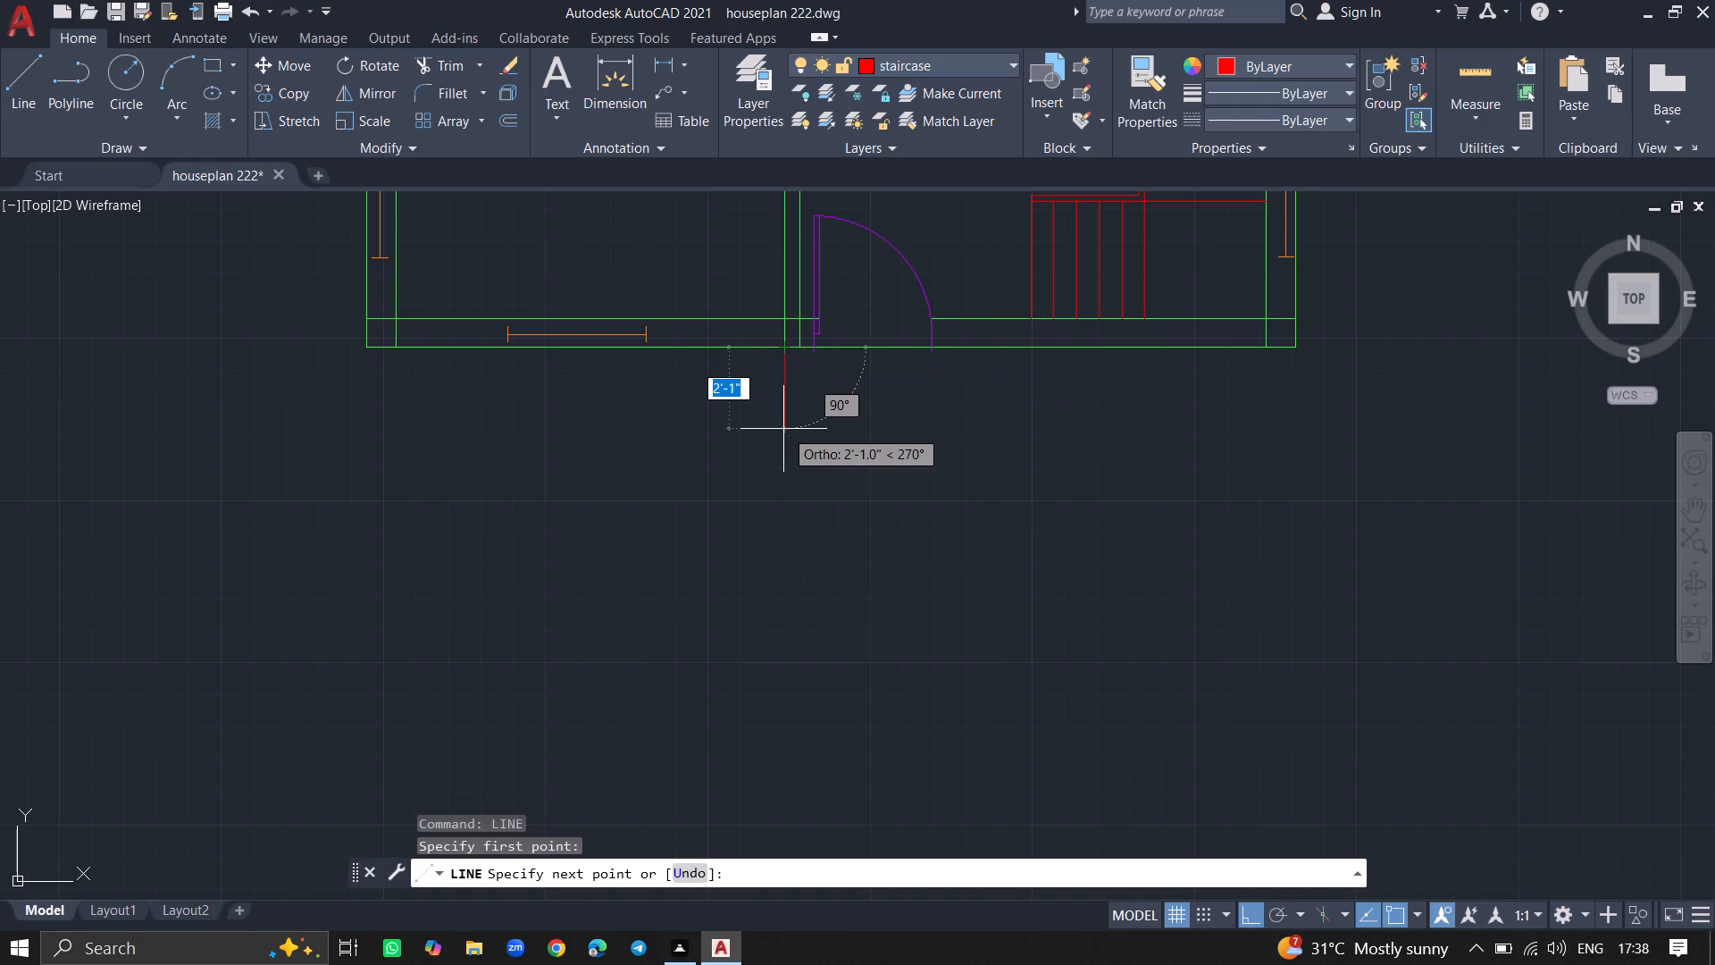
click(783, 429)
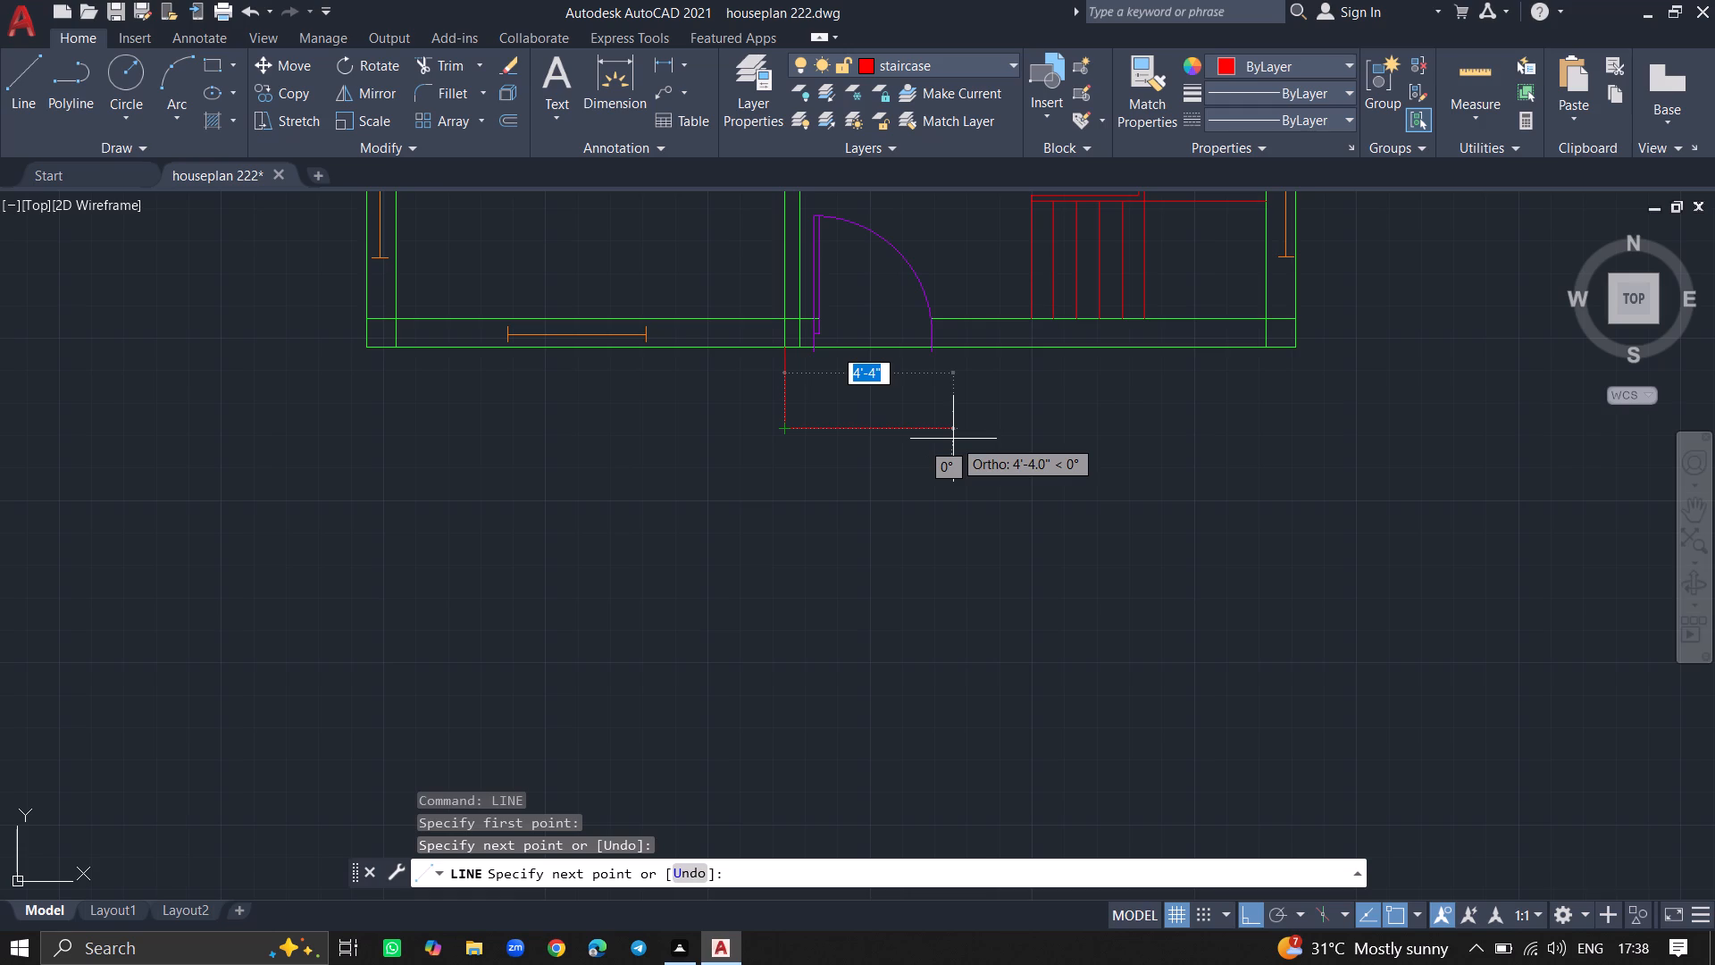
click(953, 439)
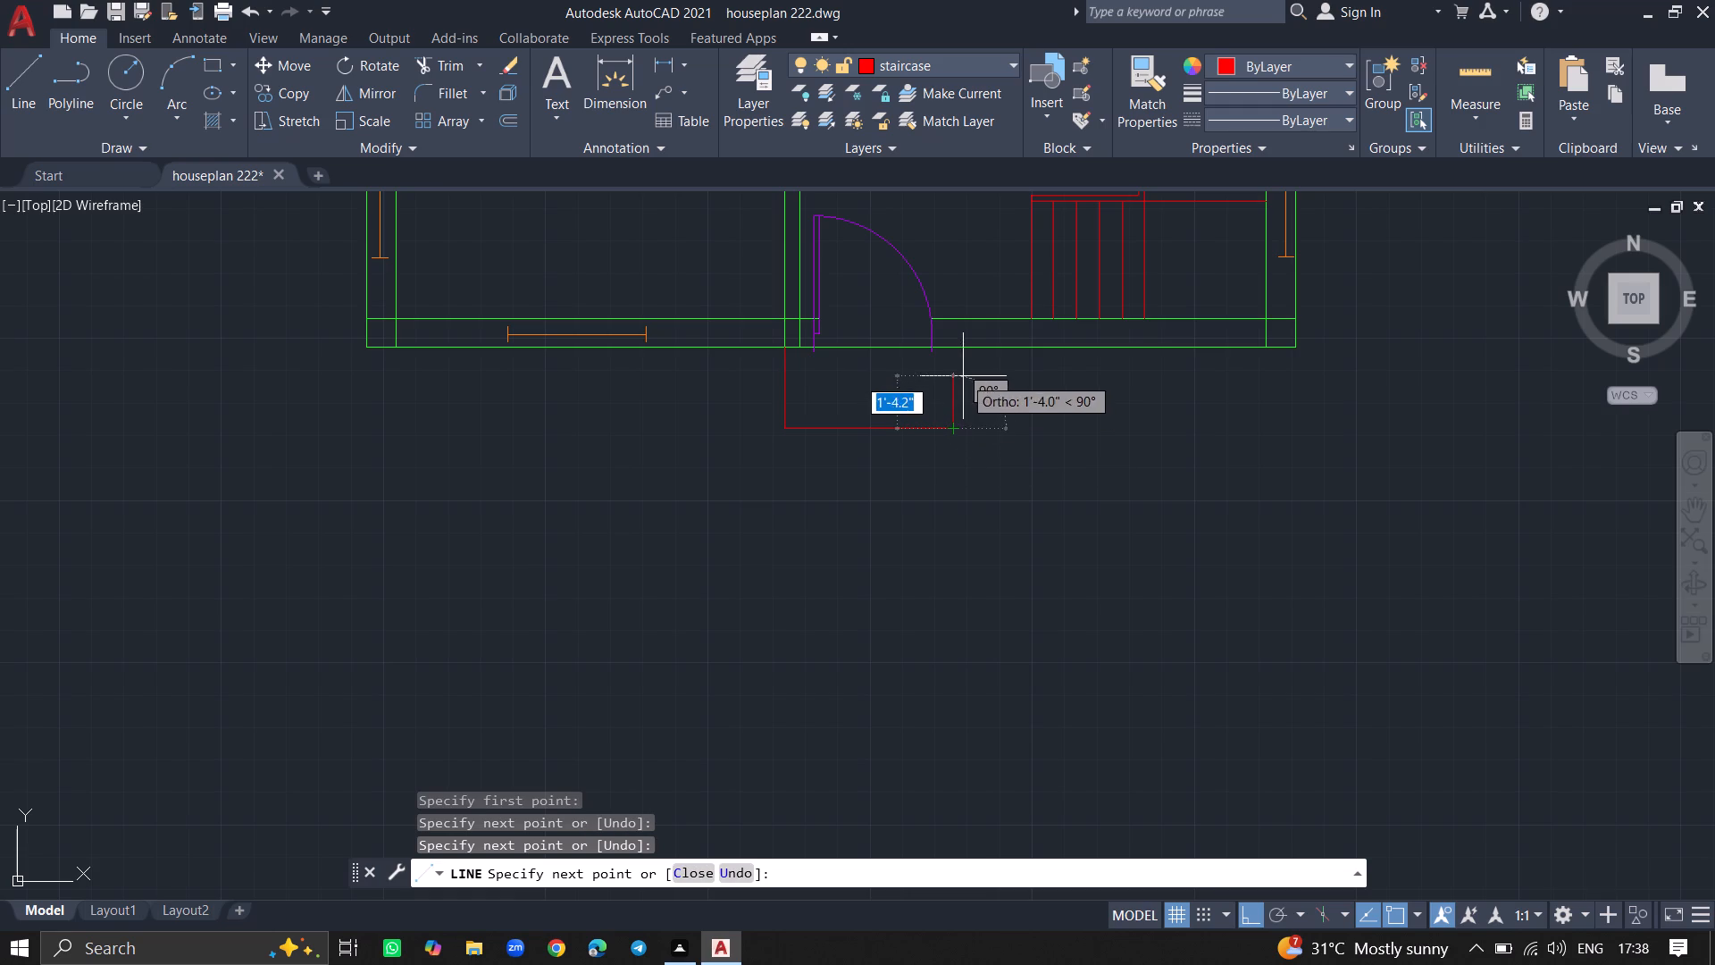
click(953, 354)
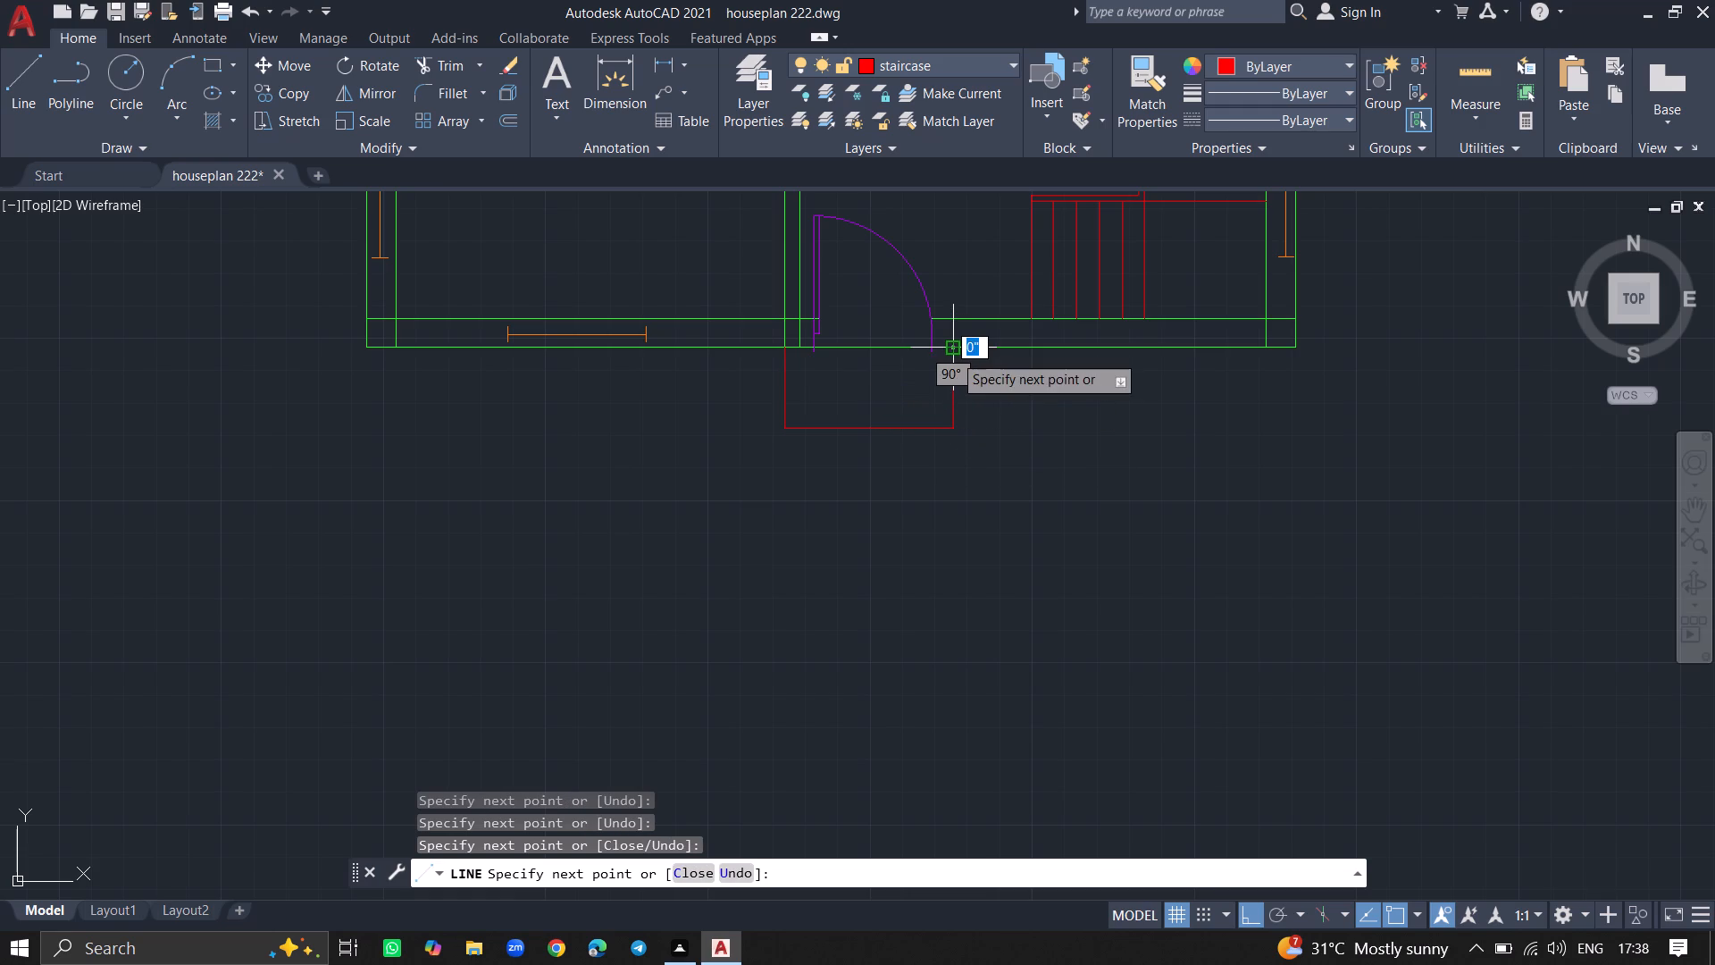
key(Return)
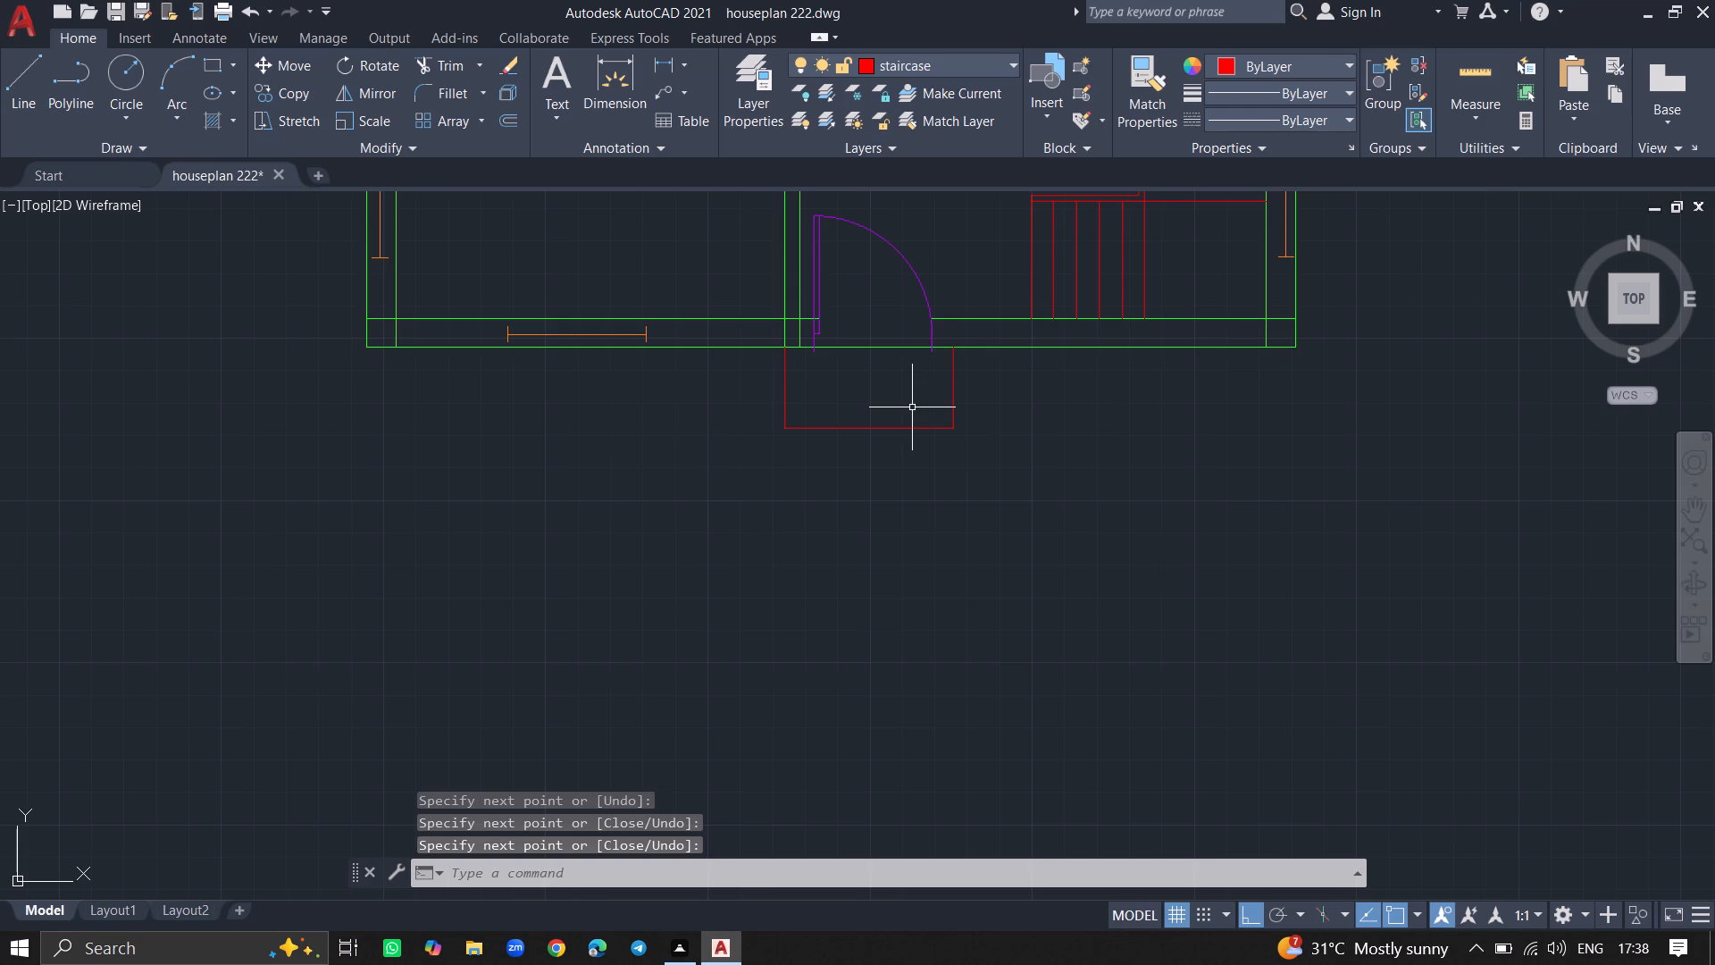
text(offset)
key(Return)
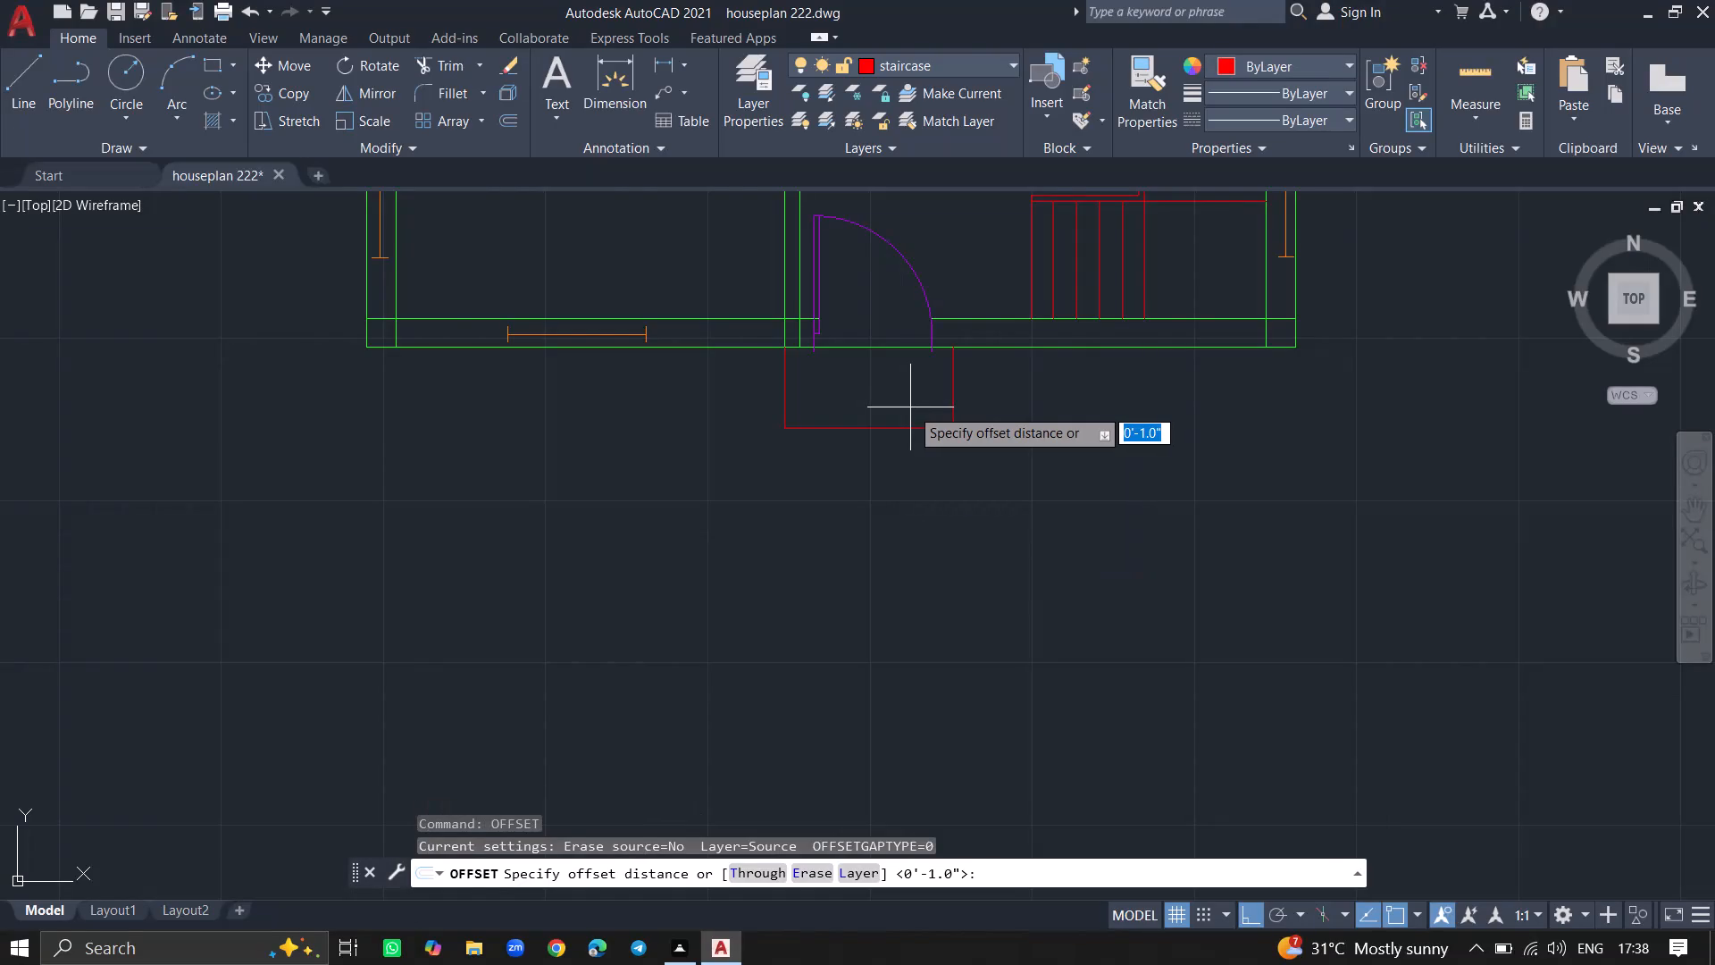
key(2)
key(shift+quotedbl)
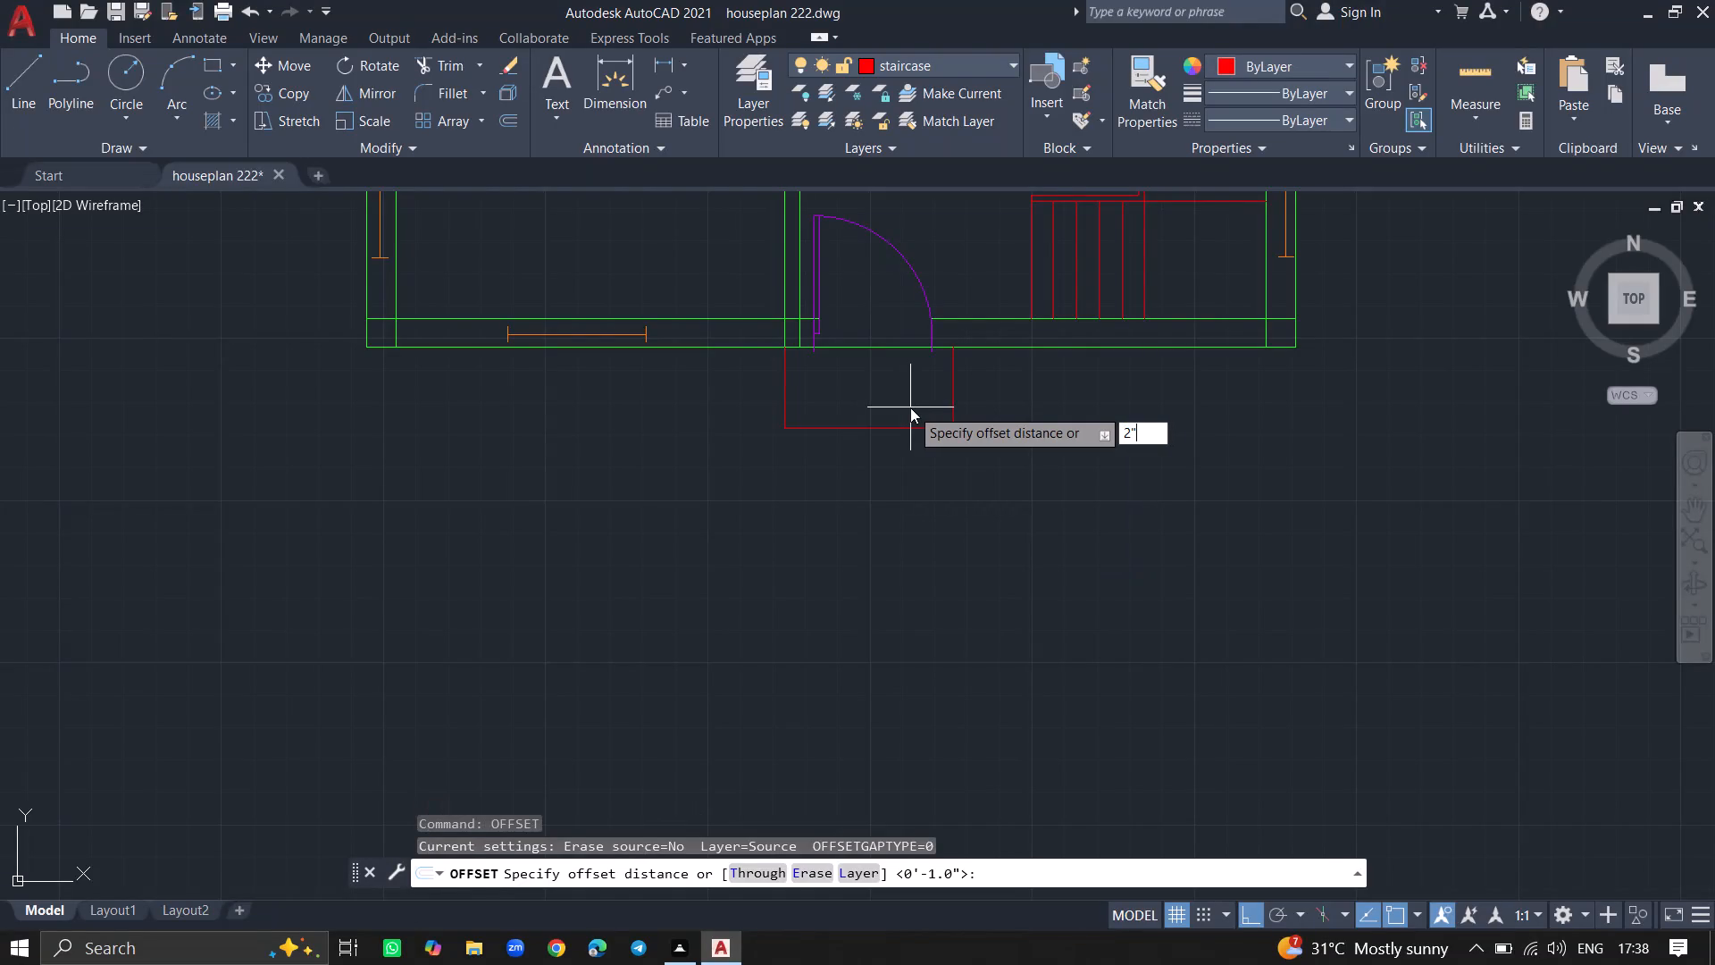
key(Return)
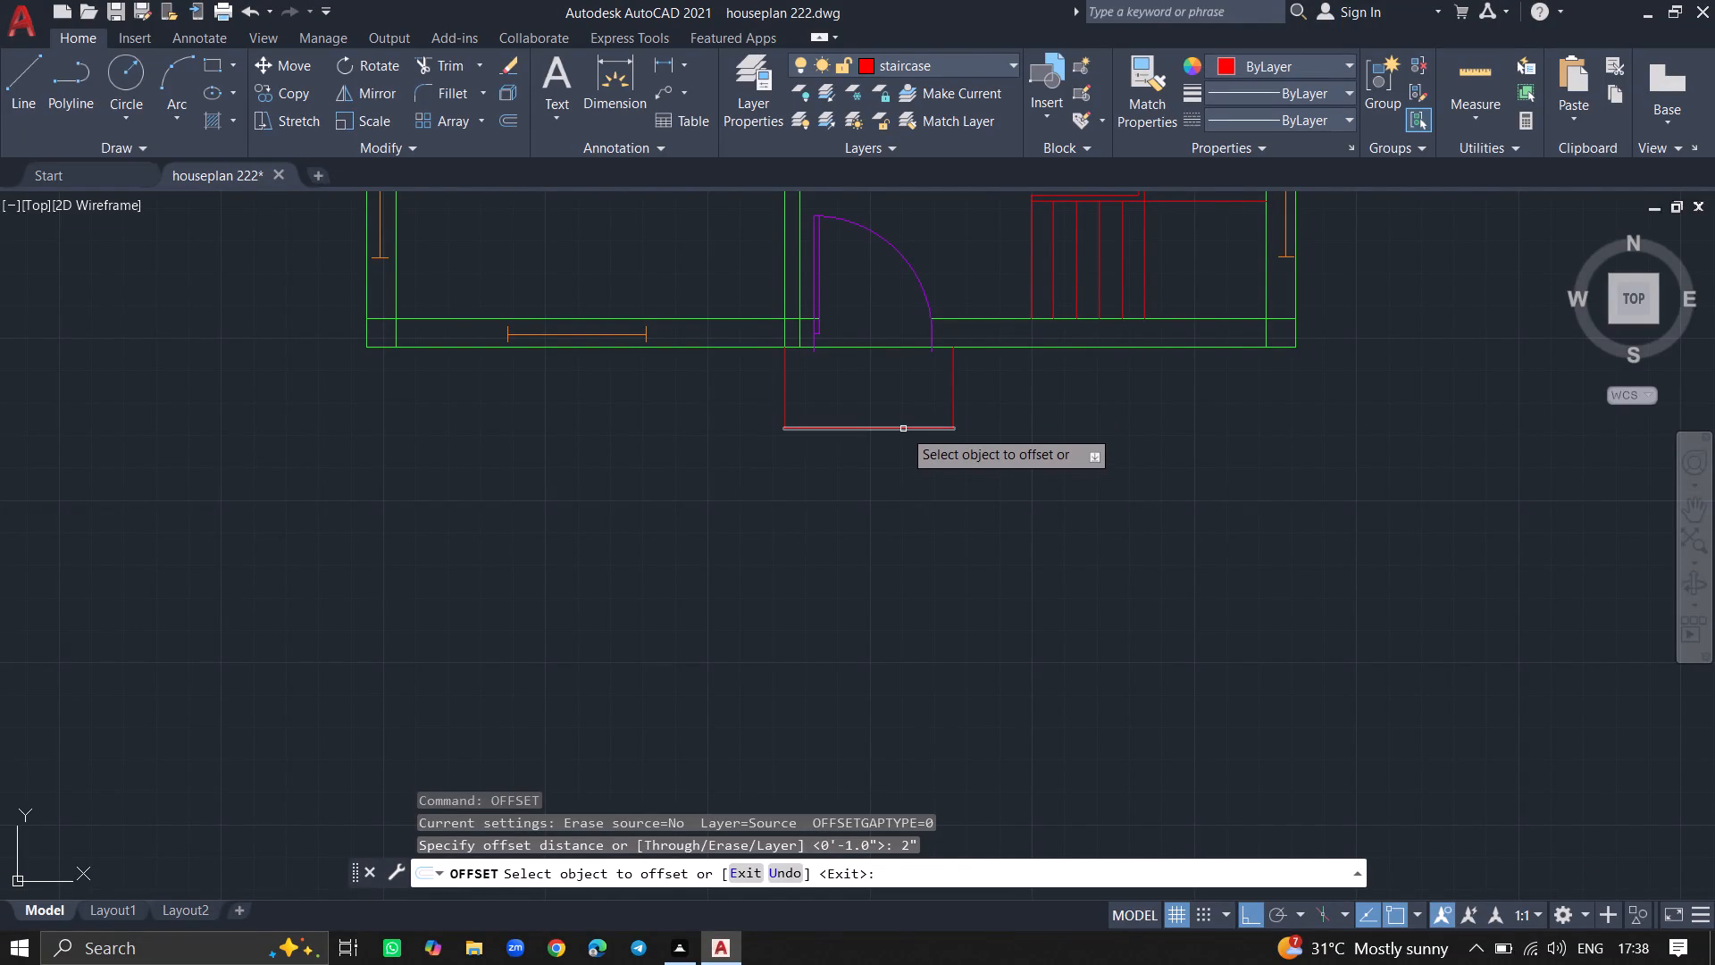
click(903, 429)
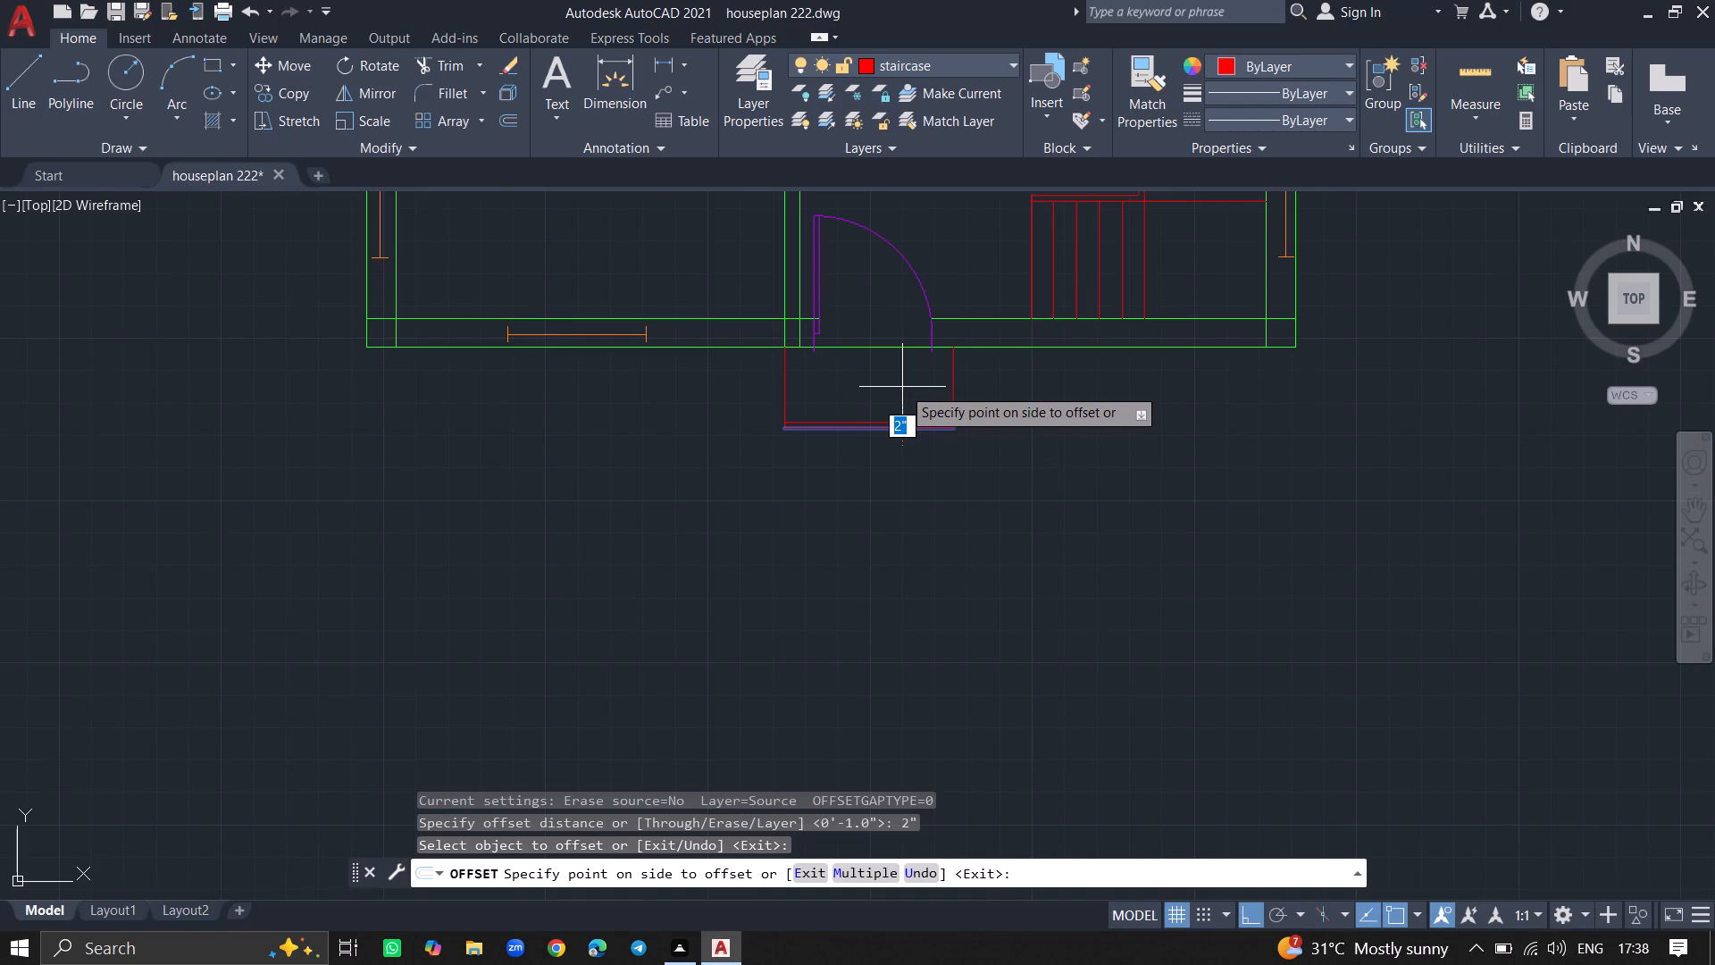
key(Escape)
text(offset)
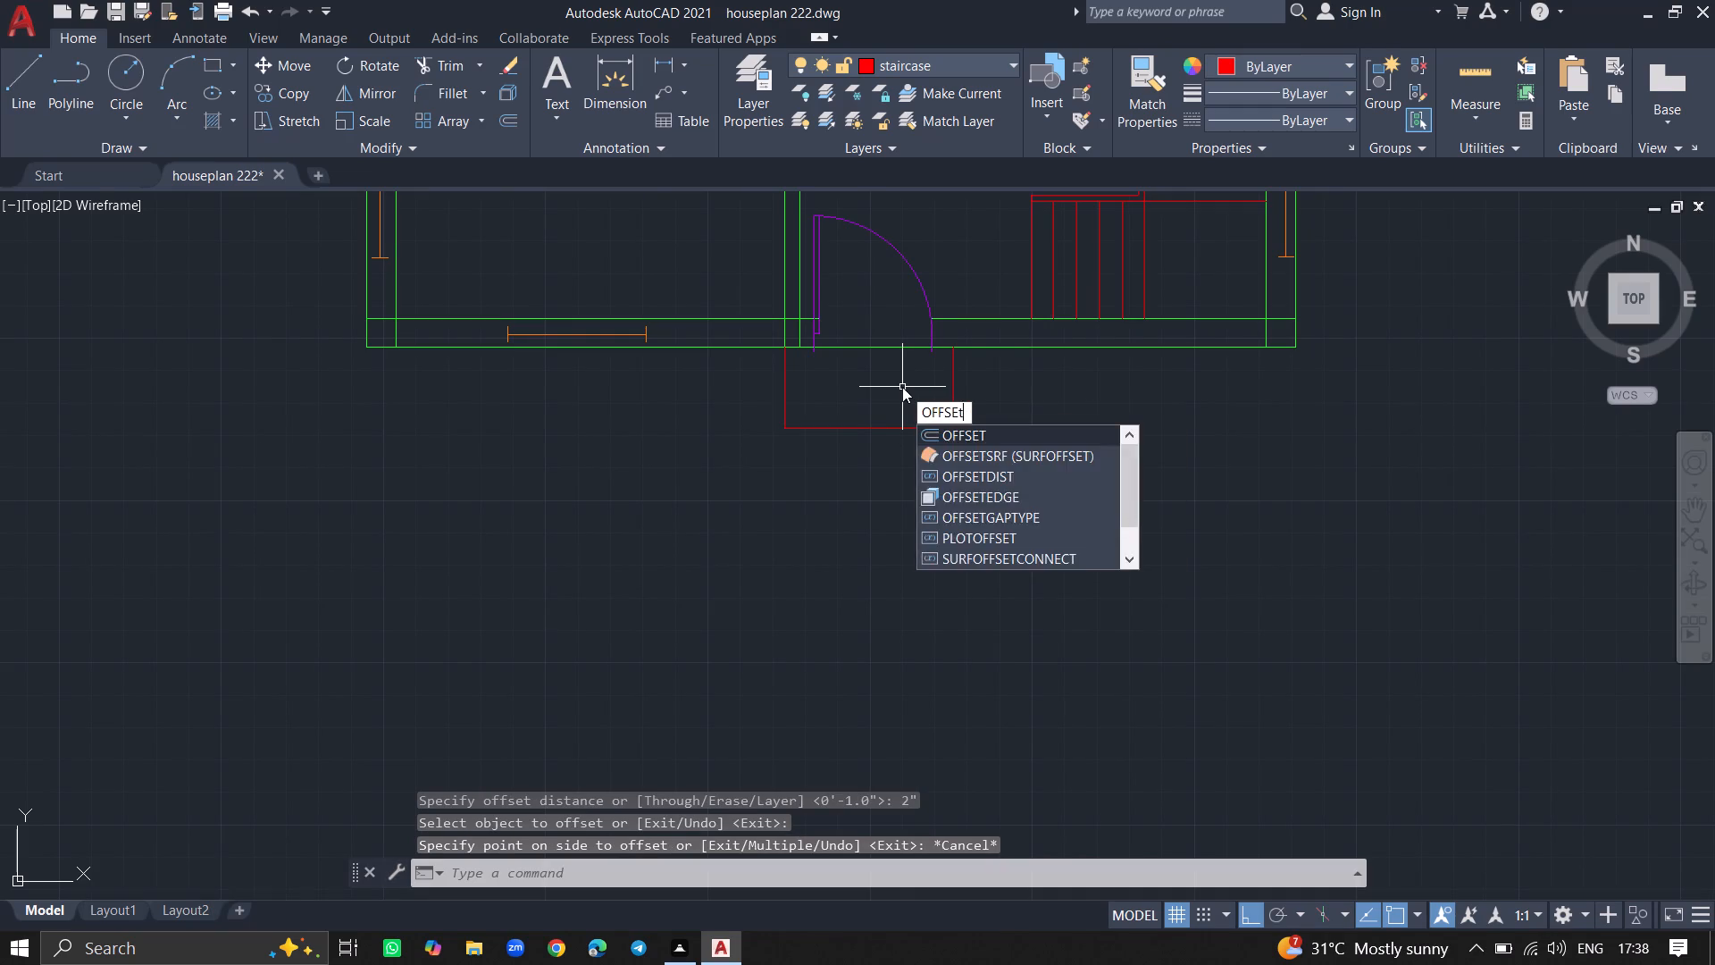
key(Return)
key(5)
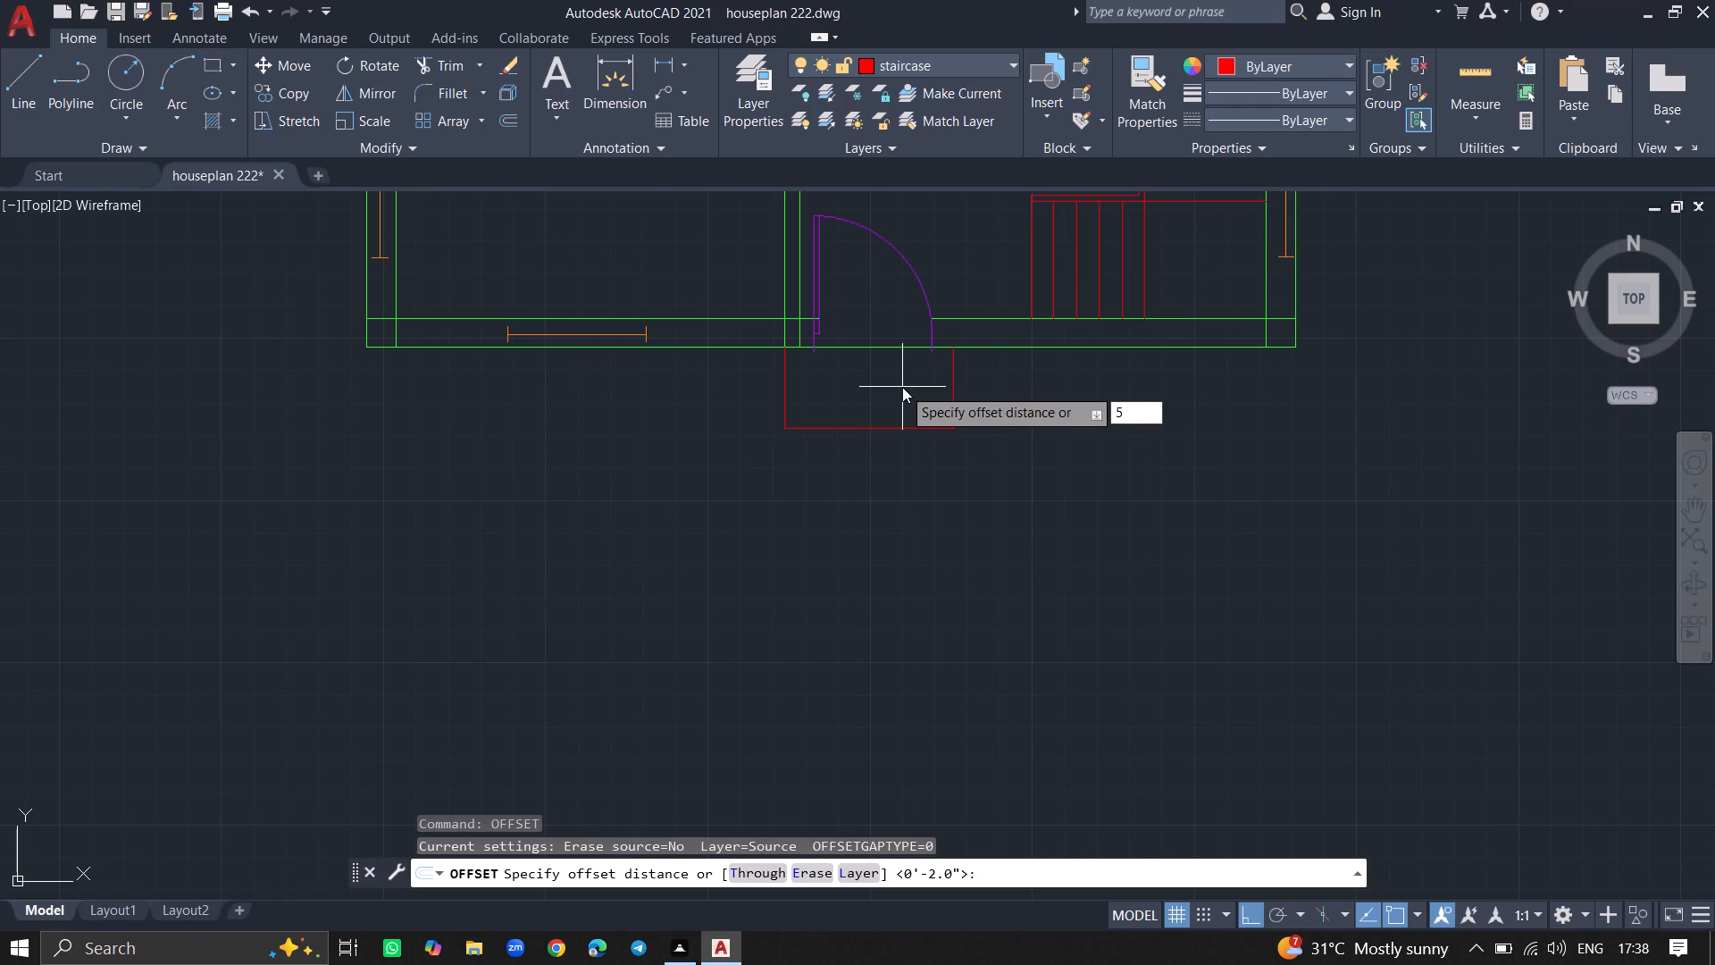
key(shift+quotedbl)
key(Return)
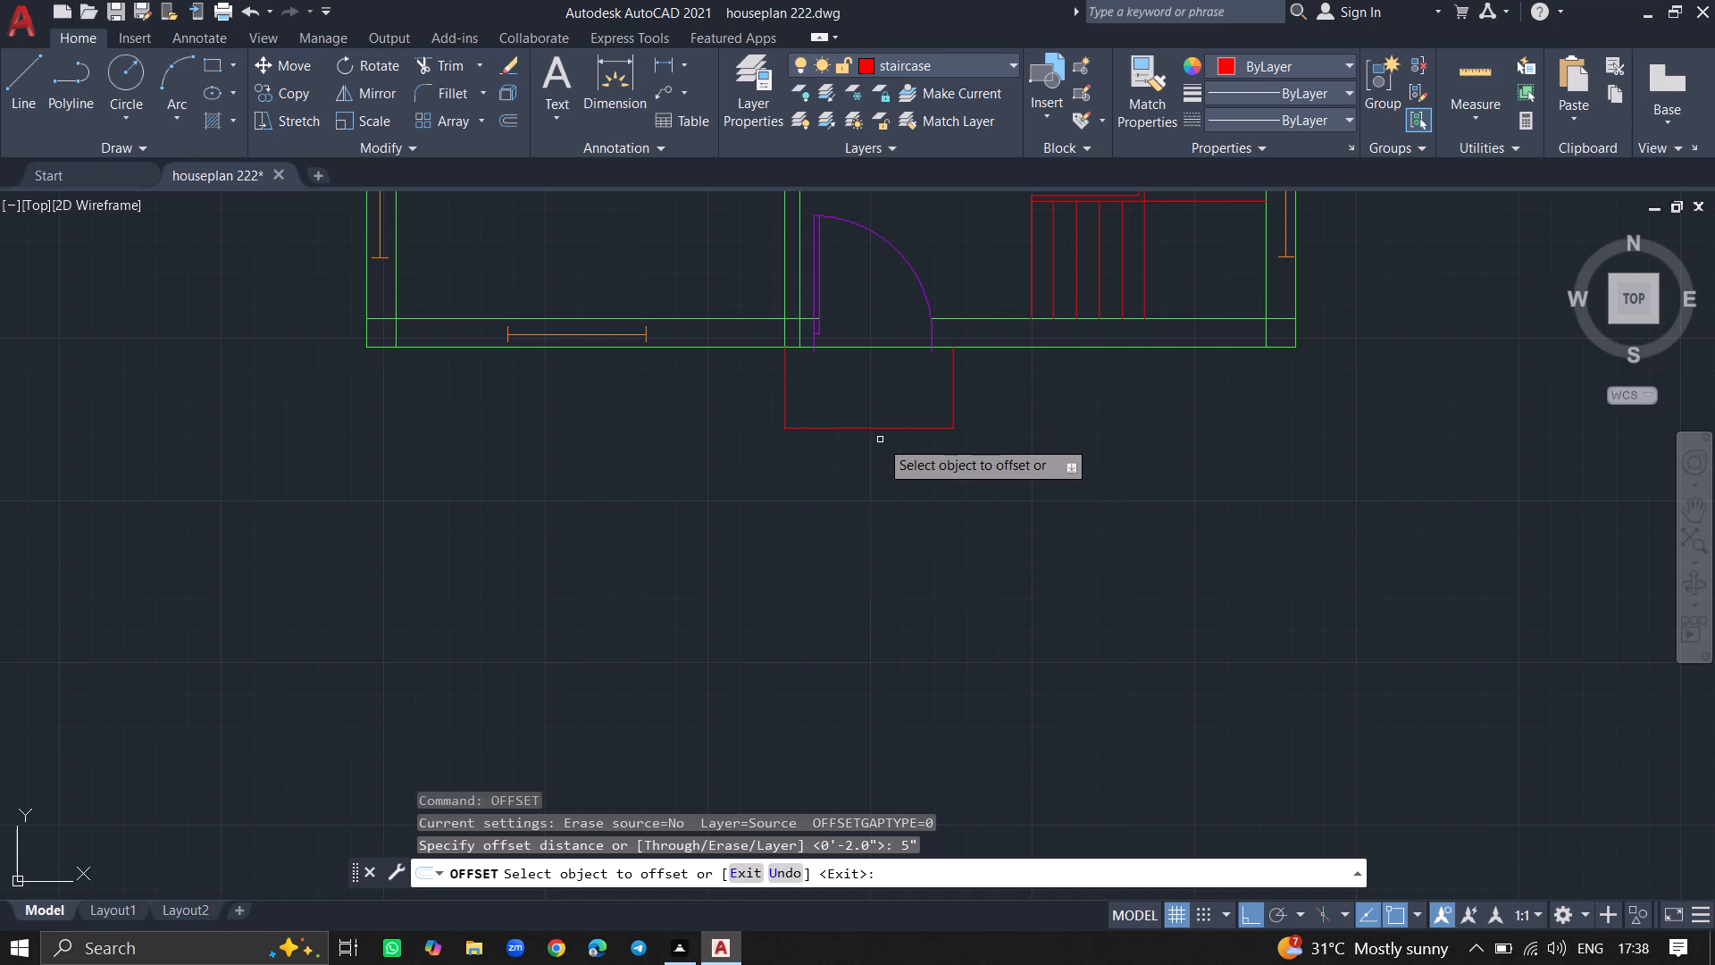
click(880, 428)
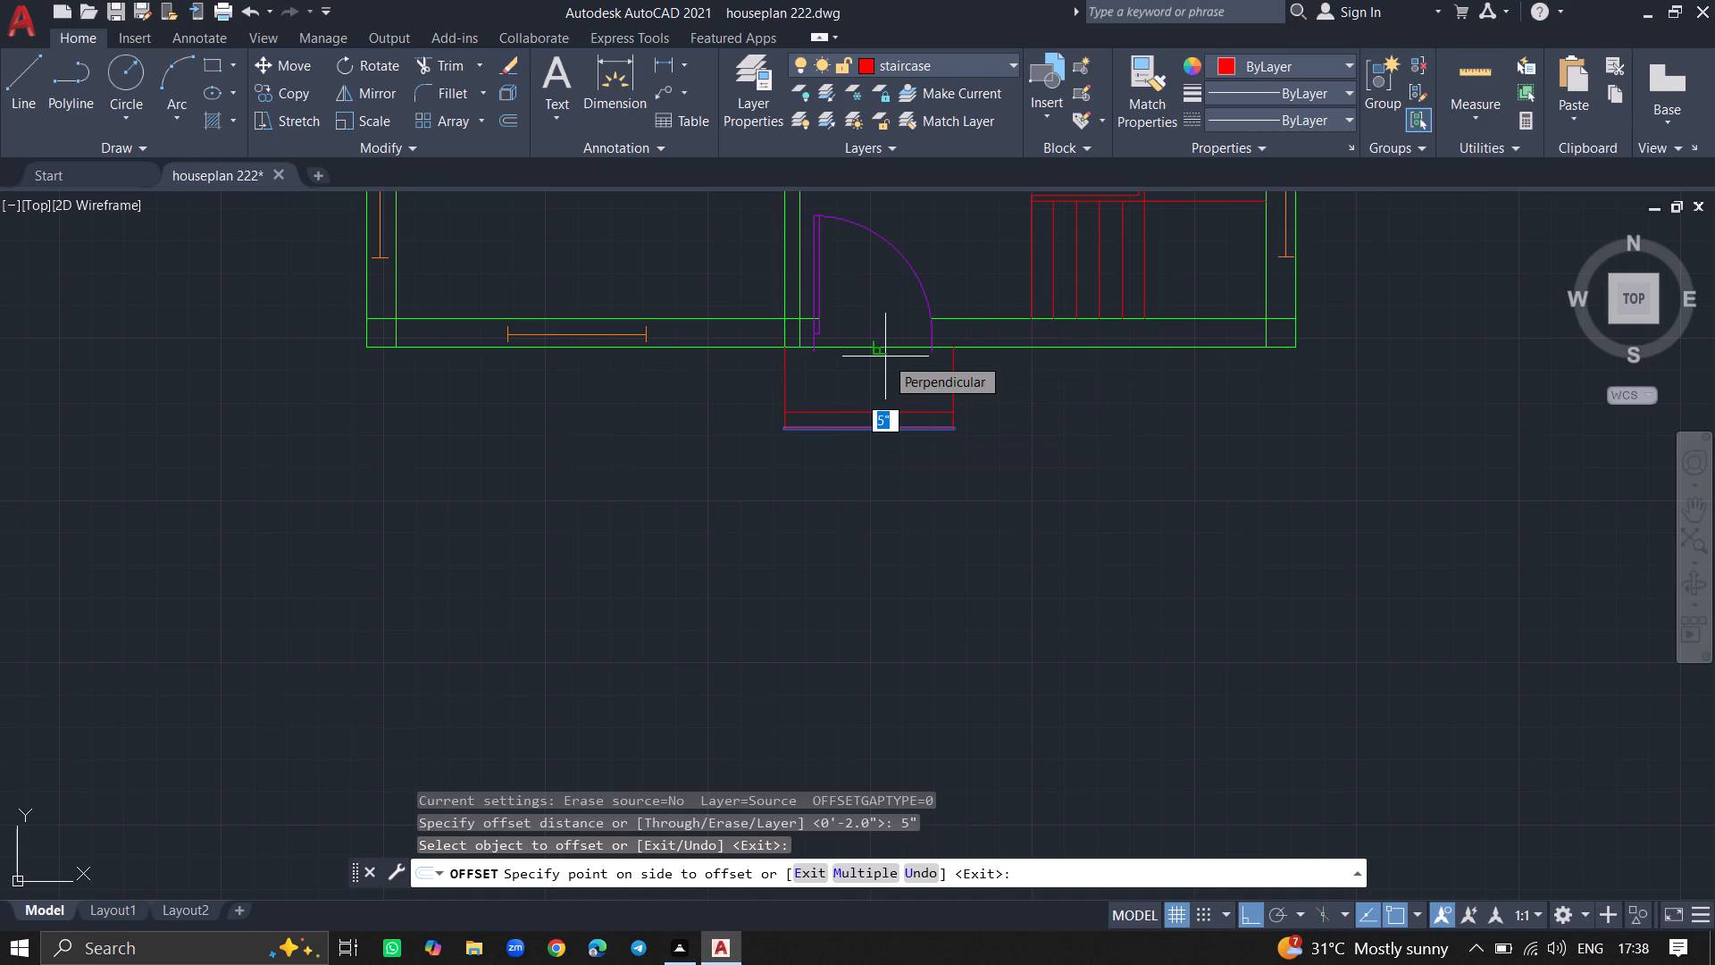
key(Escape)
Offset the entrance step outline's south line 1' toward the house wall to form the tread line.
text(off)
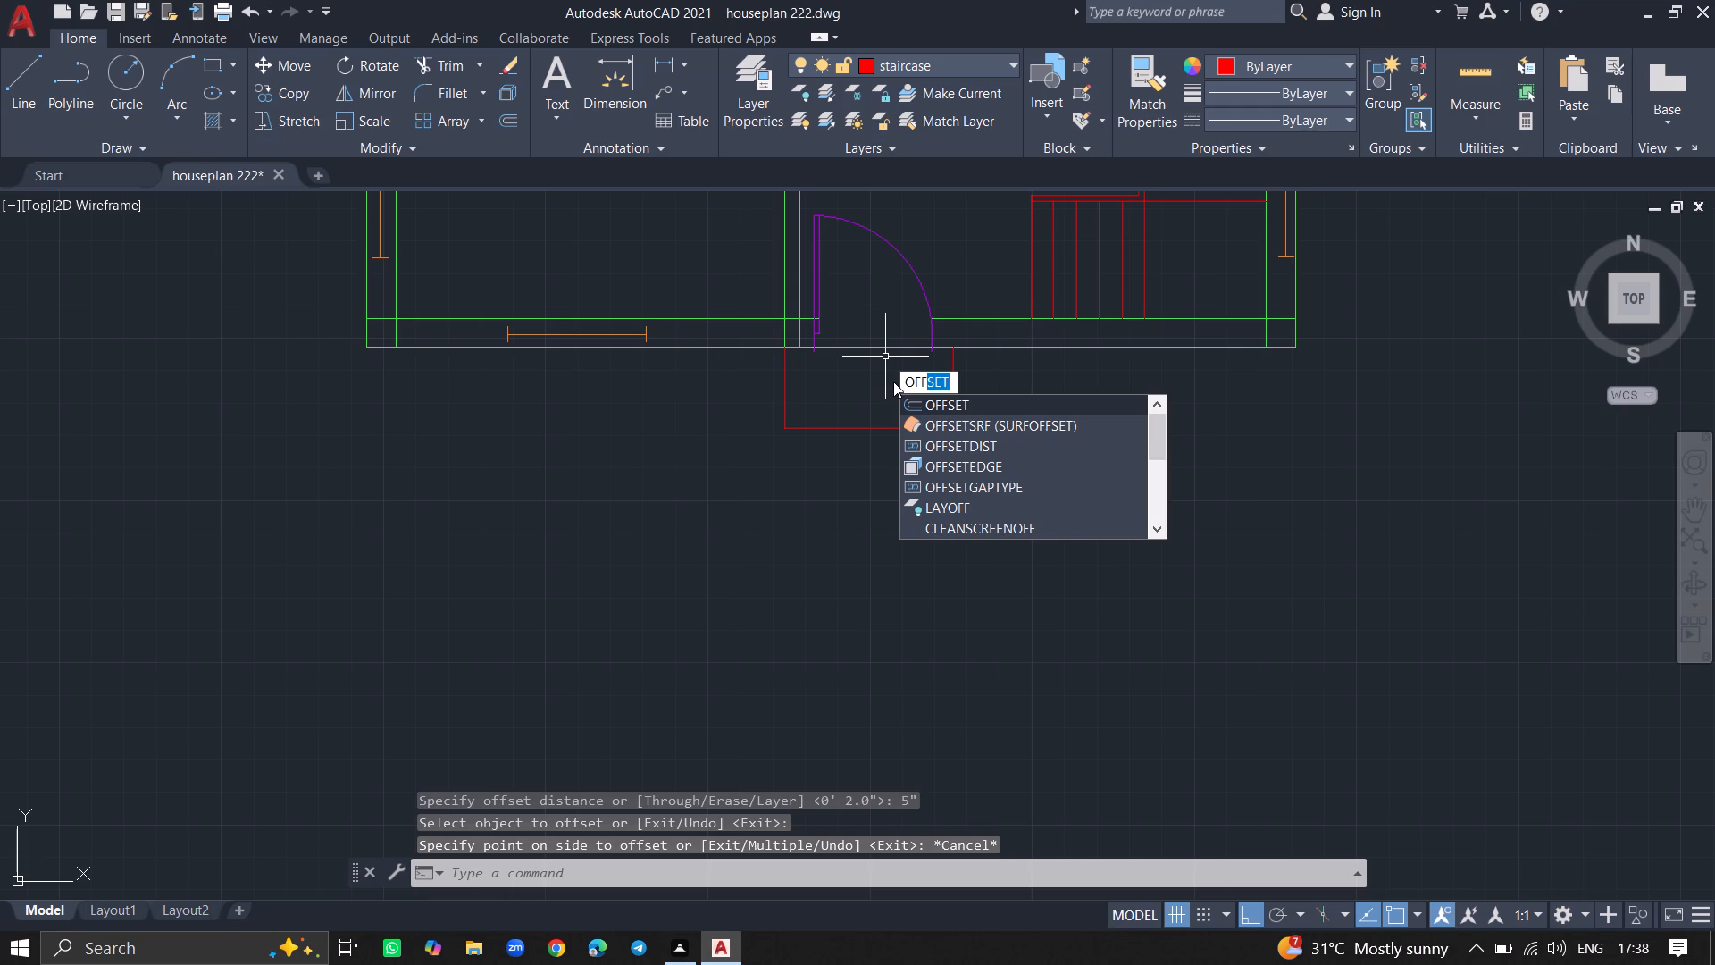
click(925, 400)
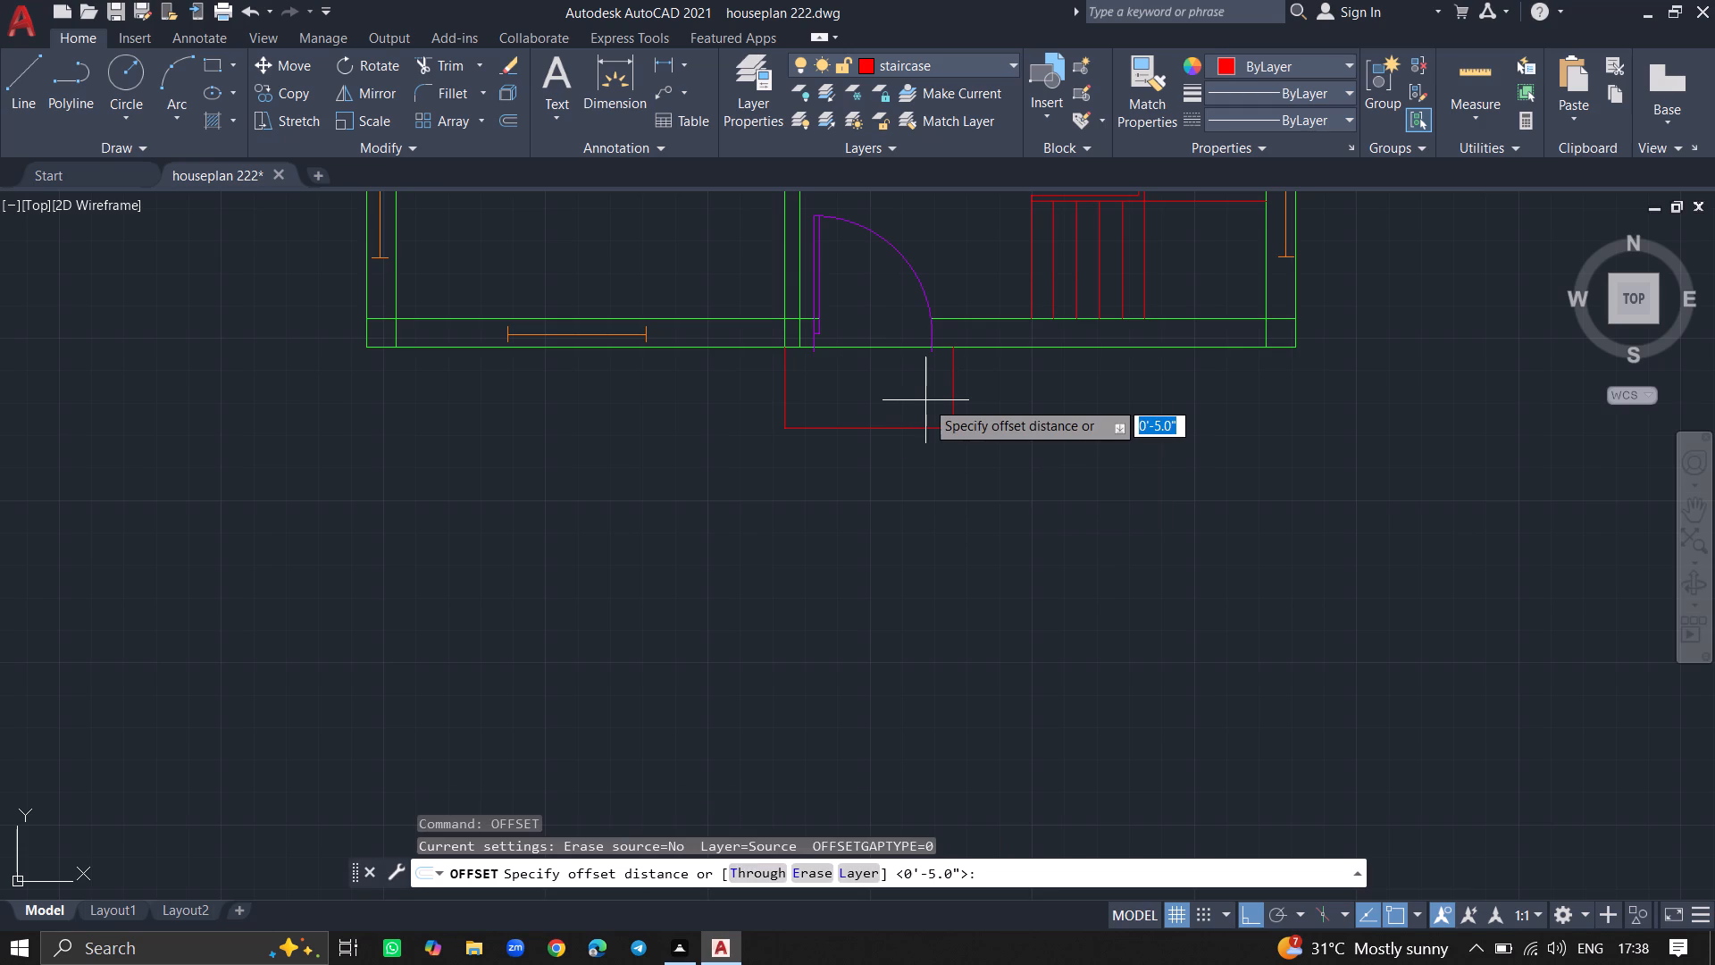
key(1)
key(apostrophe)
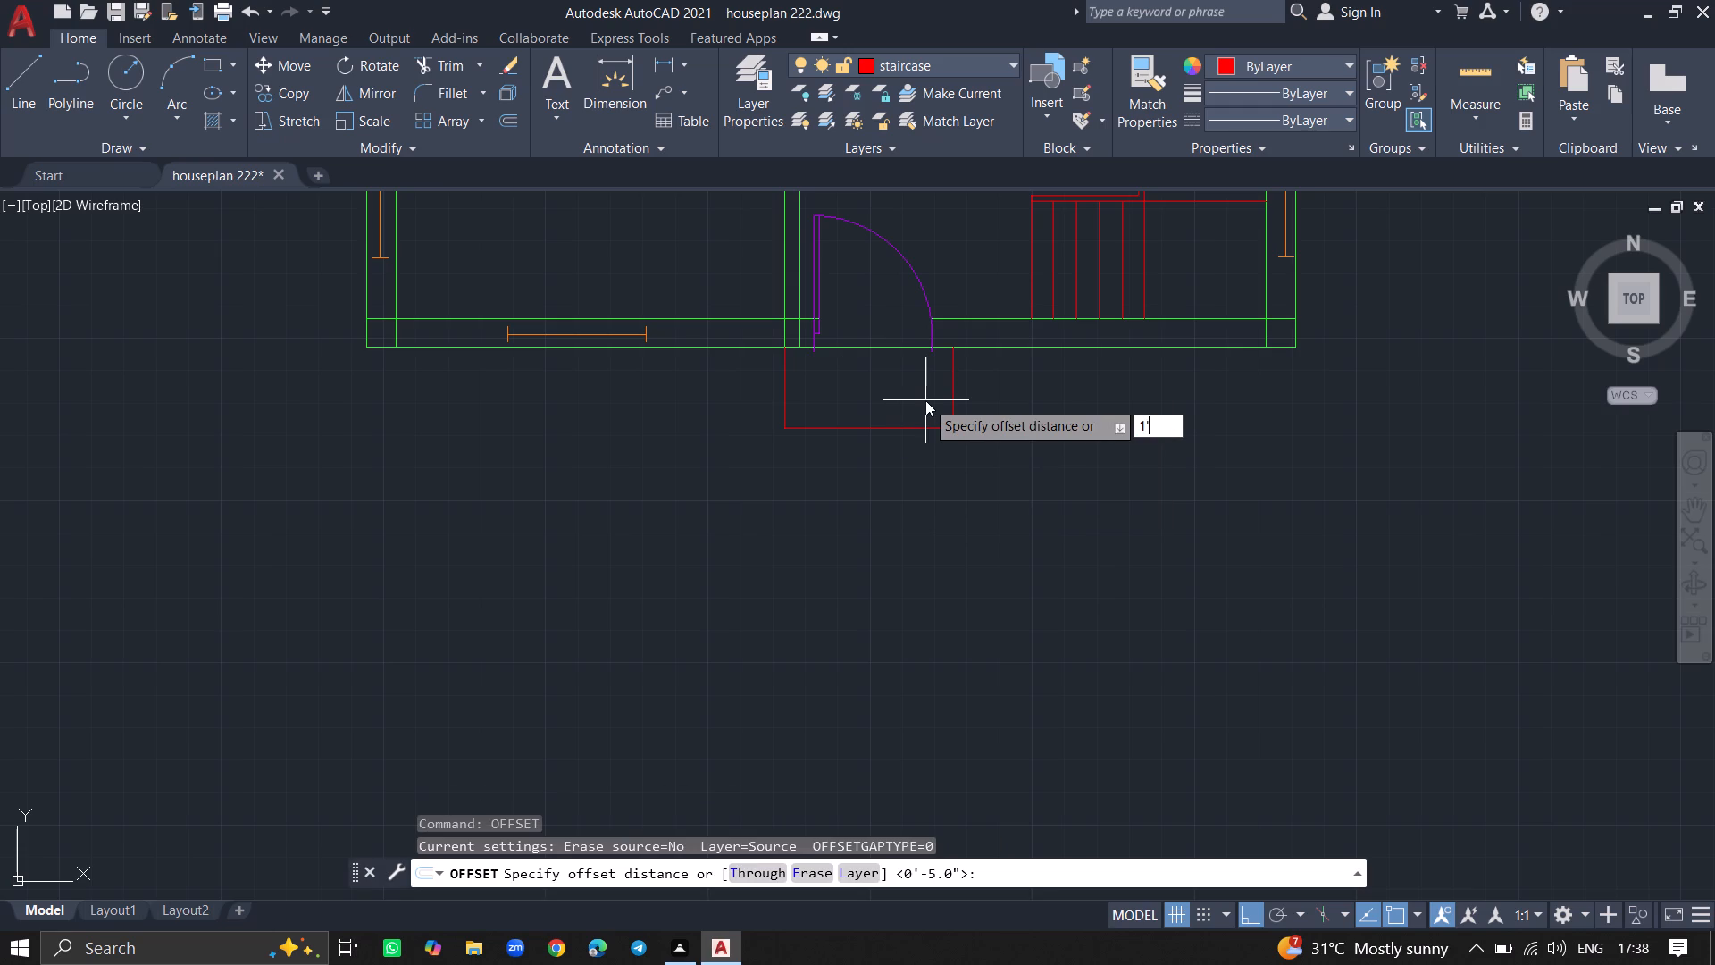
key(Return)
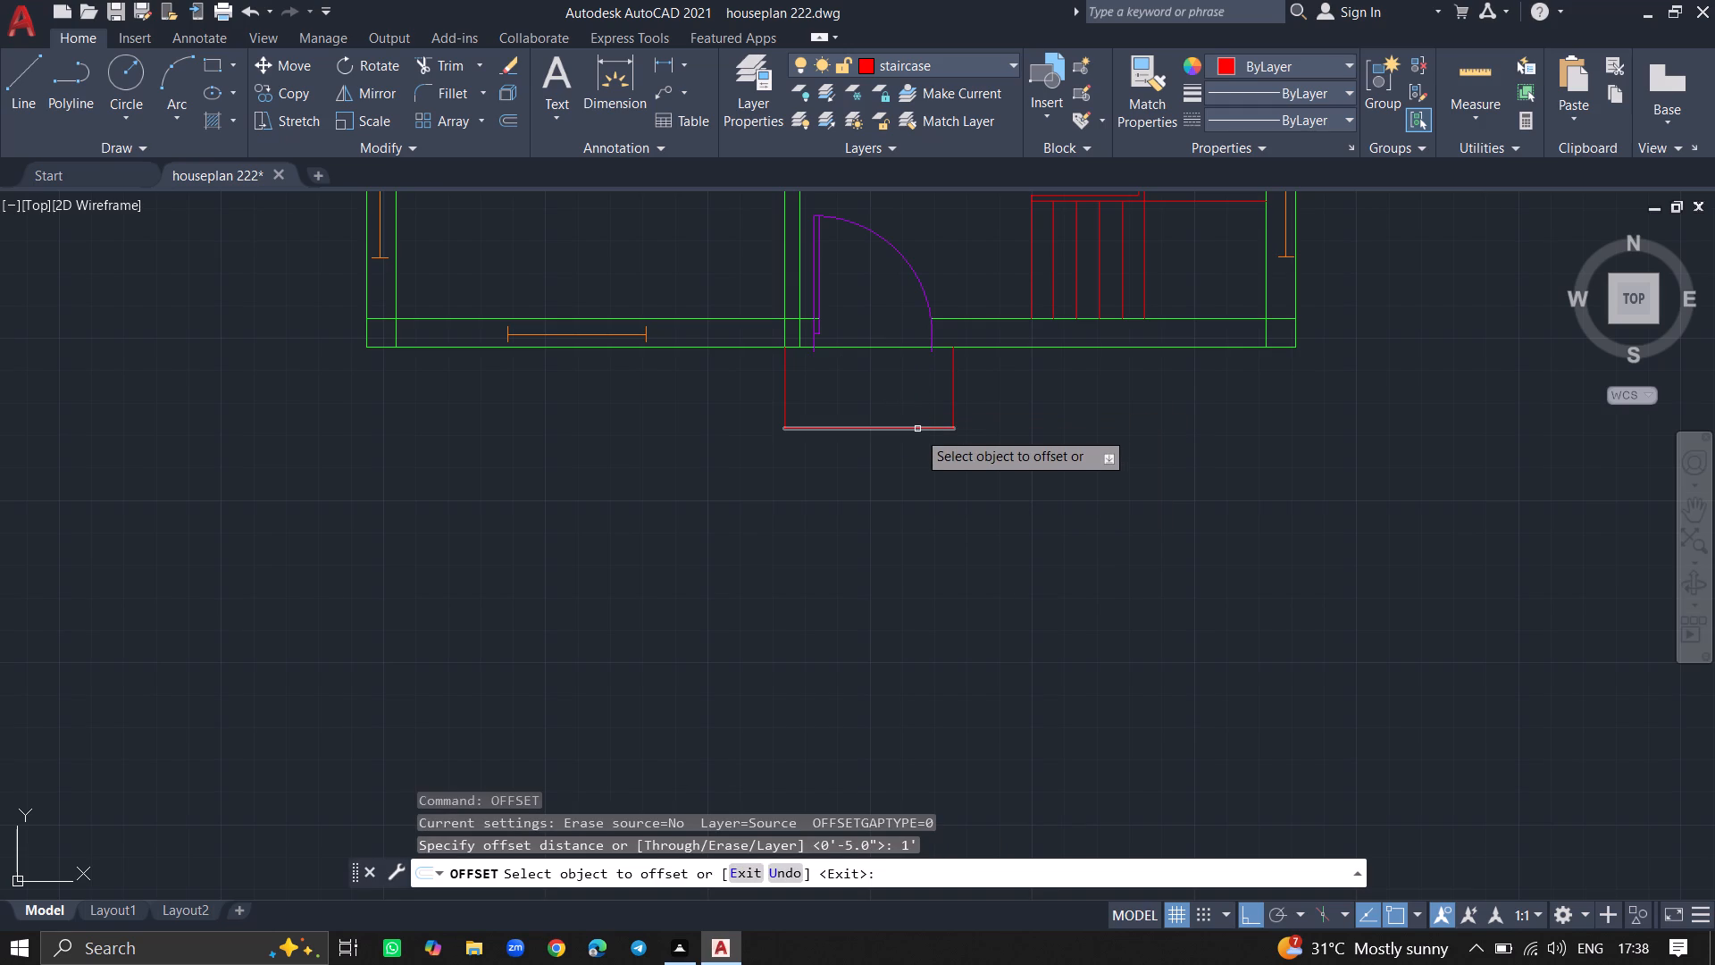
click(917, 432)
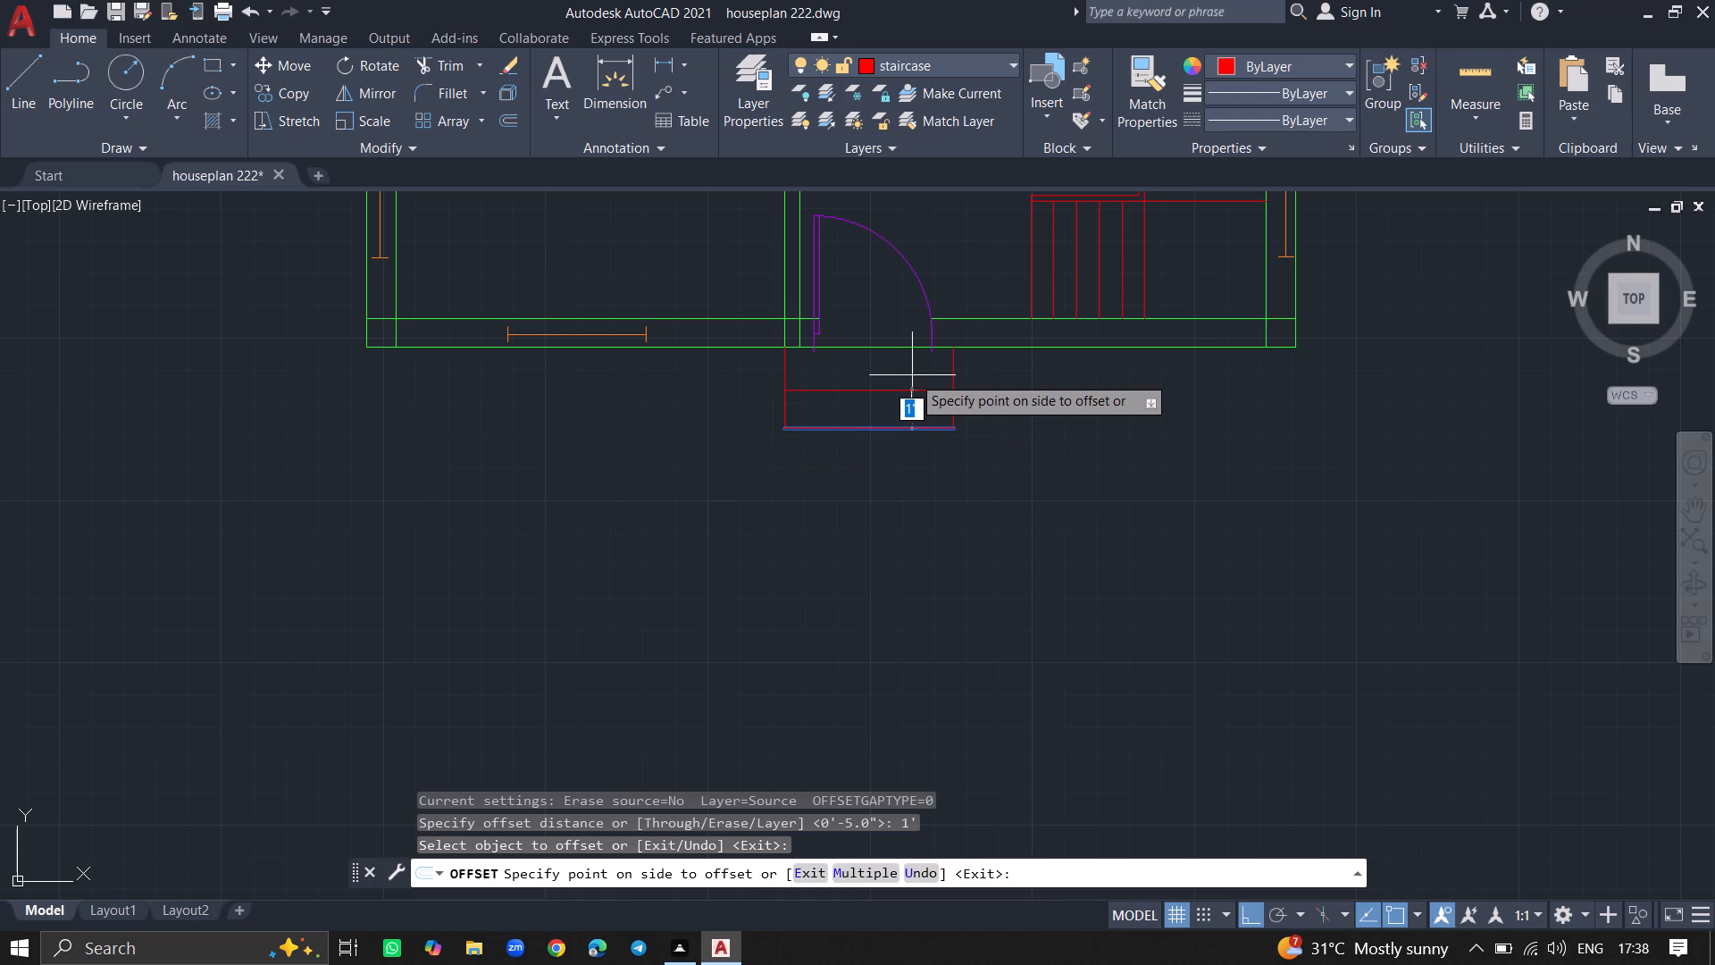
click(911, 375)
key(Return)
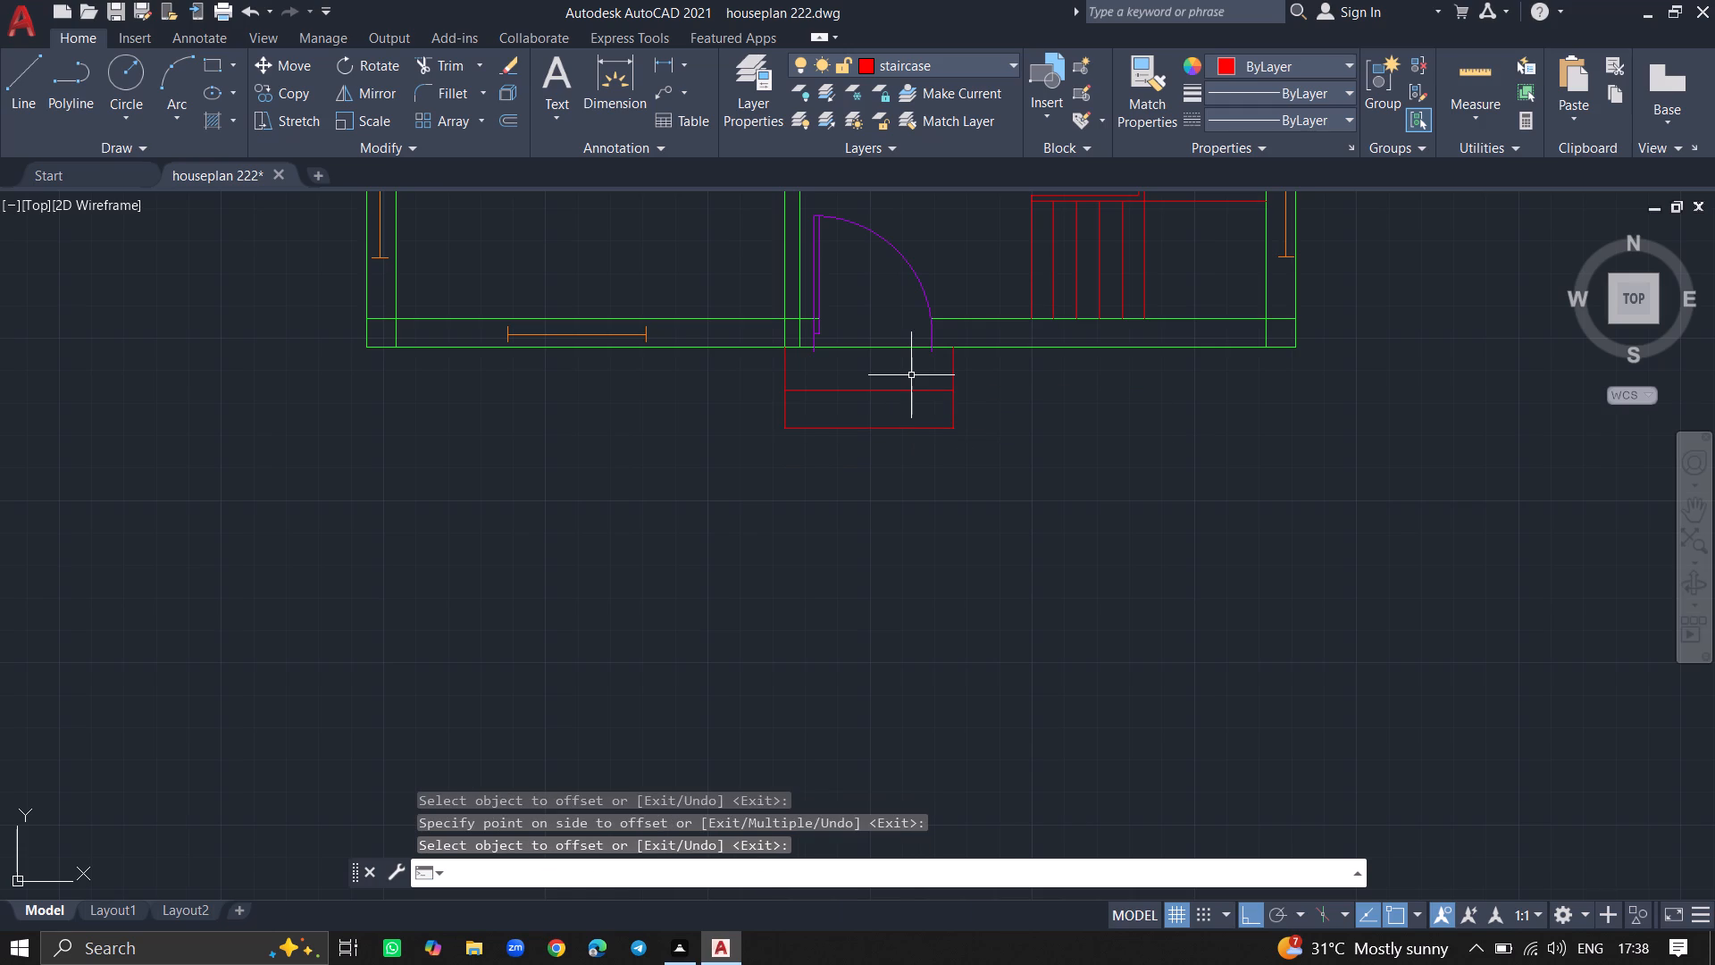
Save the drawing.
key(ctrl+s)
key(ctrl+s)
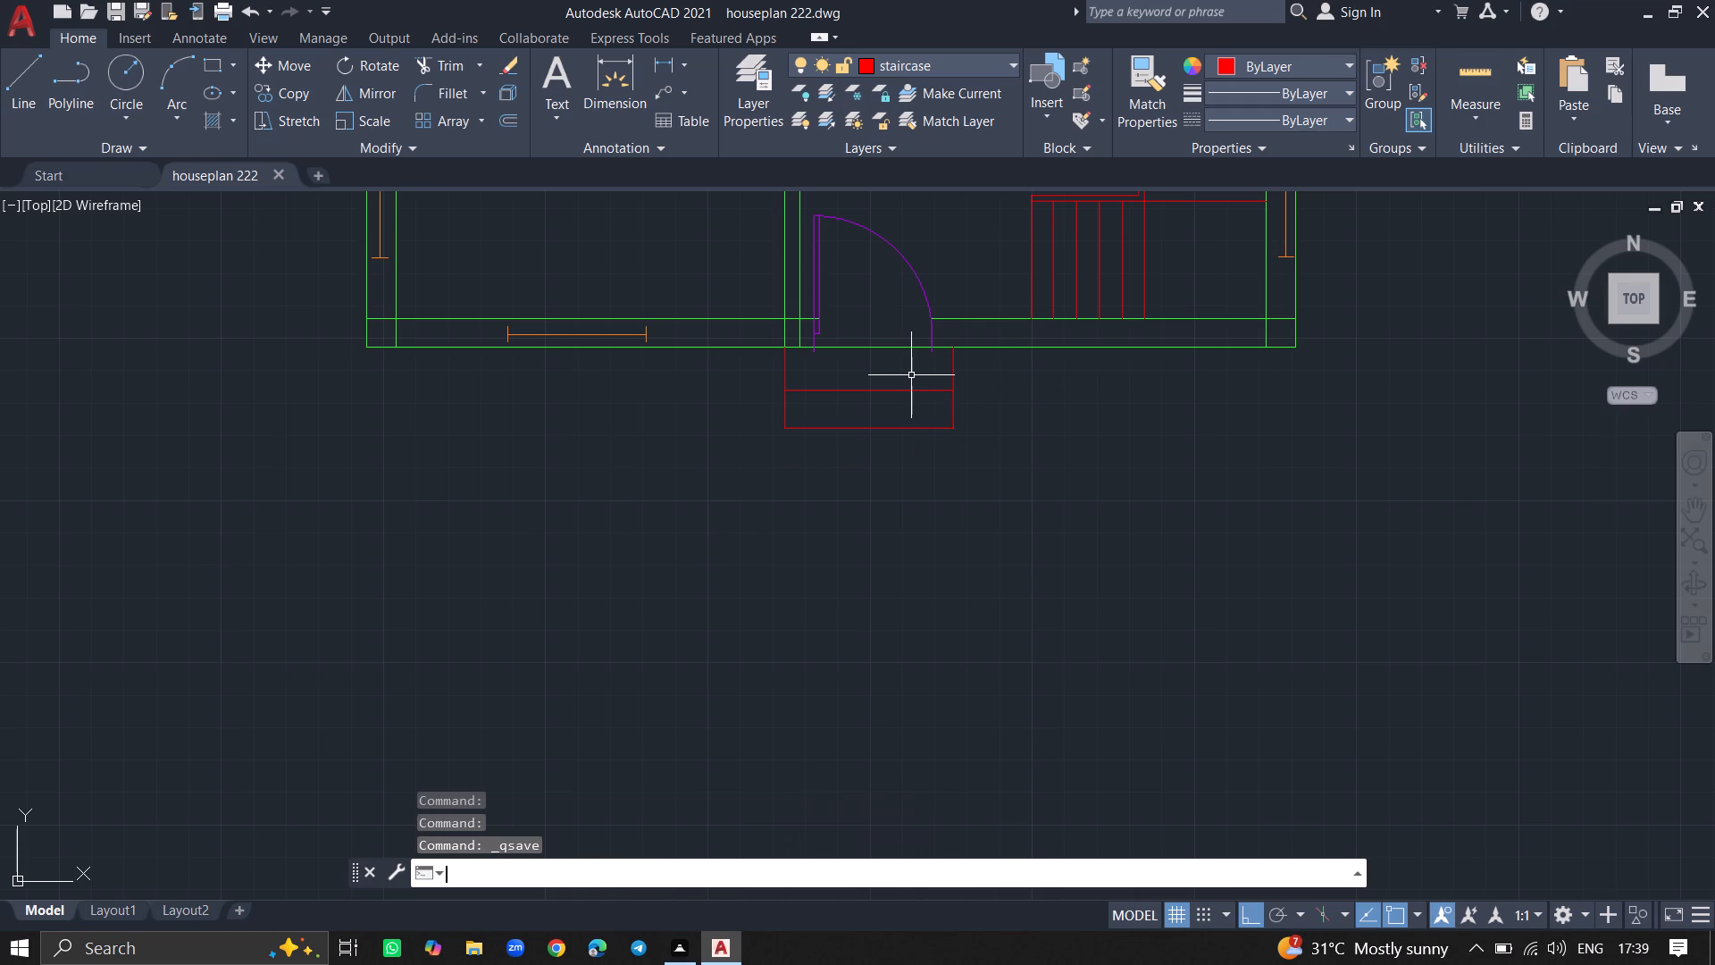
Make the text layer current.
ctrl+scroll(972, 515, down, 3)
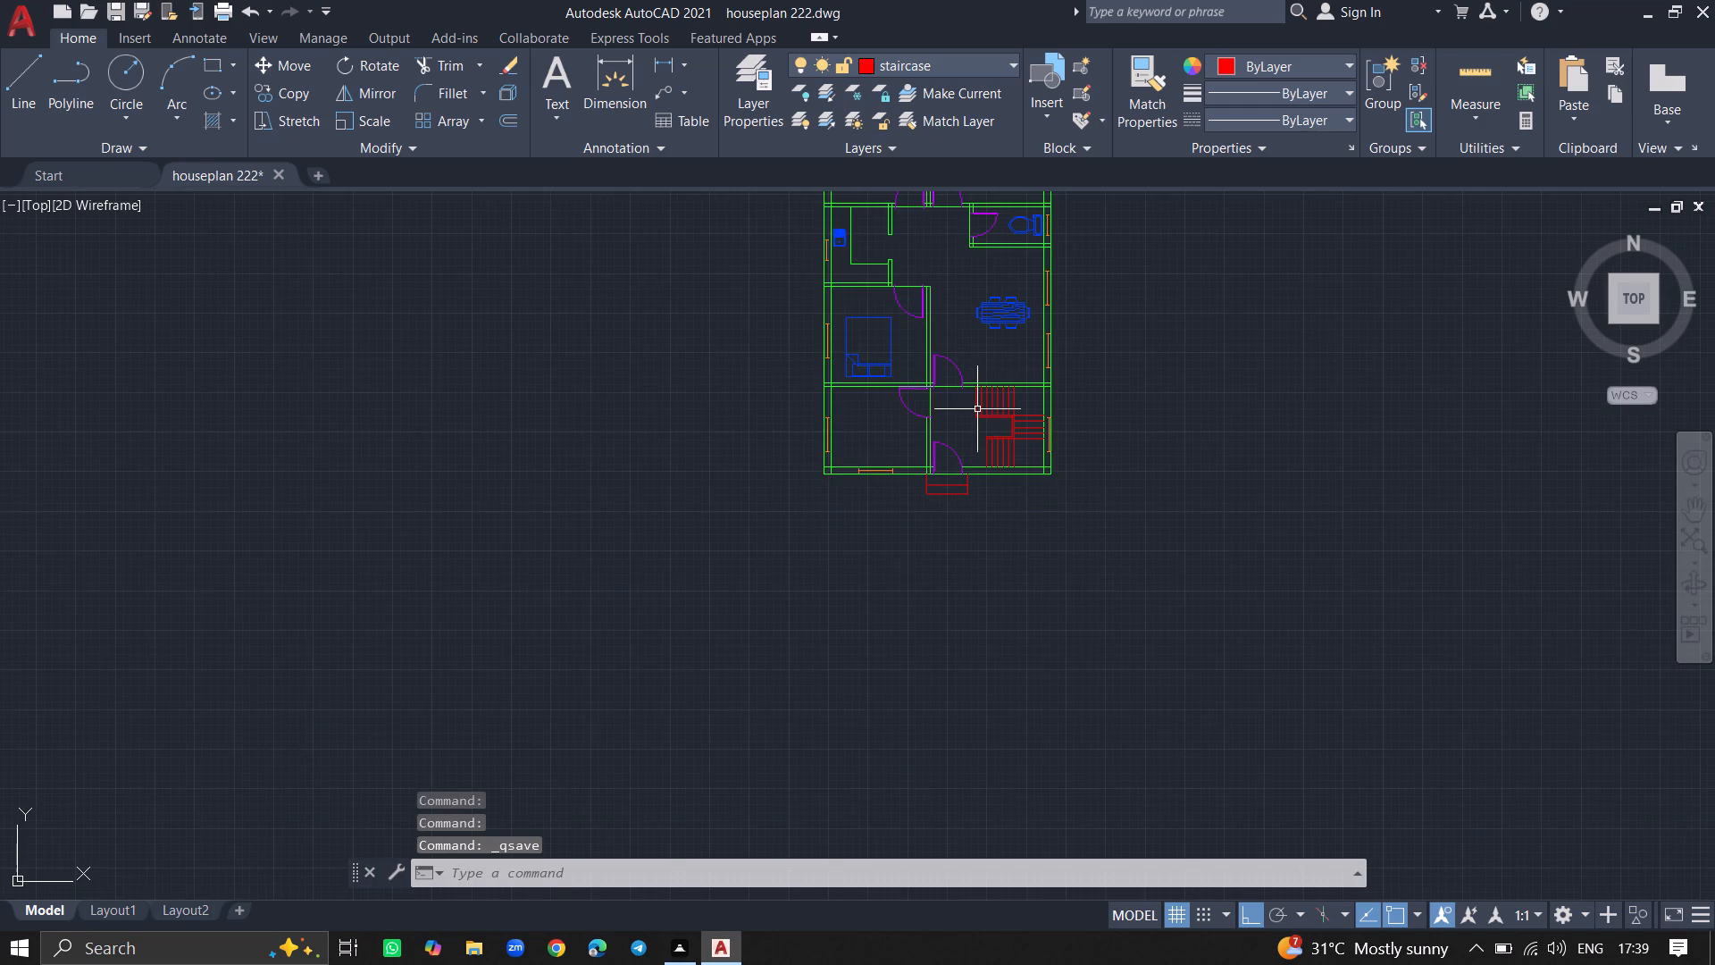
ctrl+scroll(977, 409, down, 2)
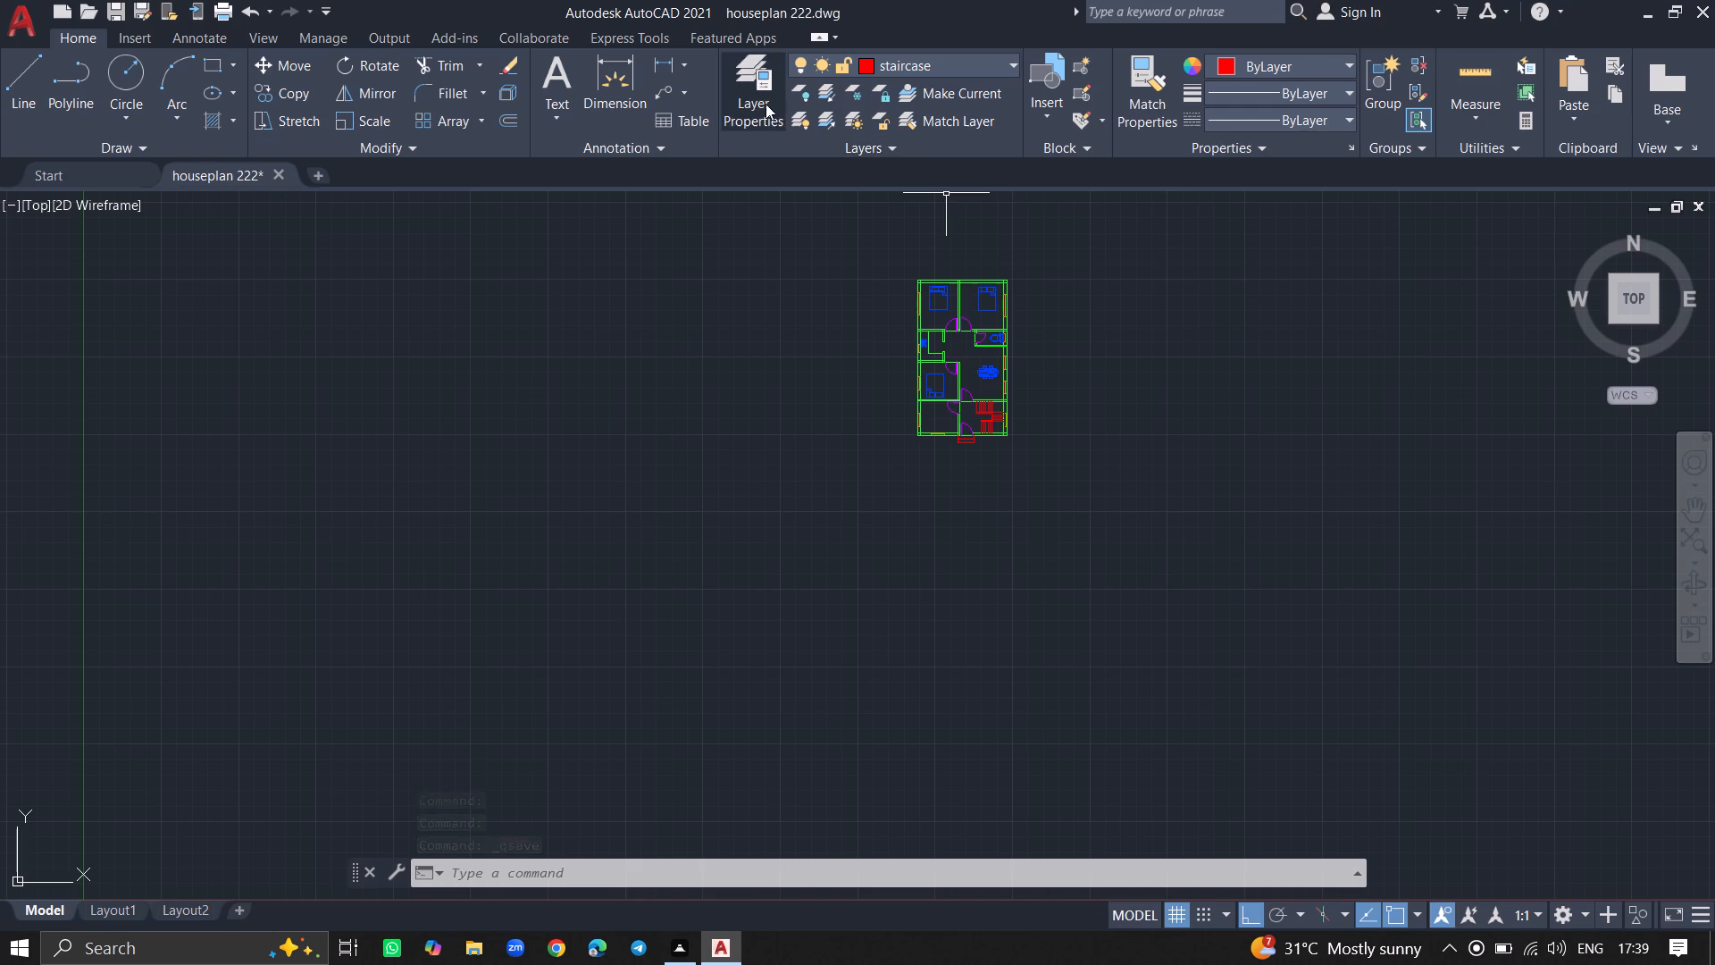
double_click(749, 86)
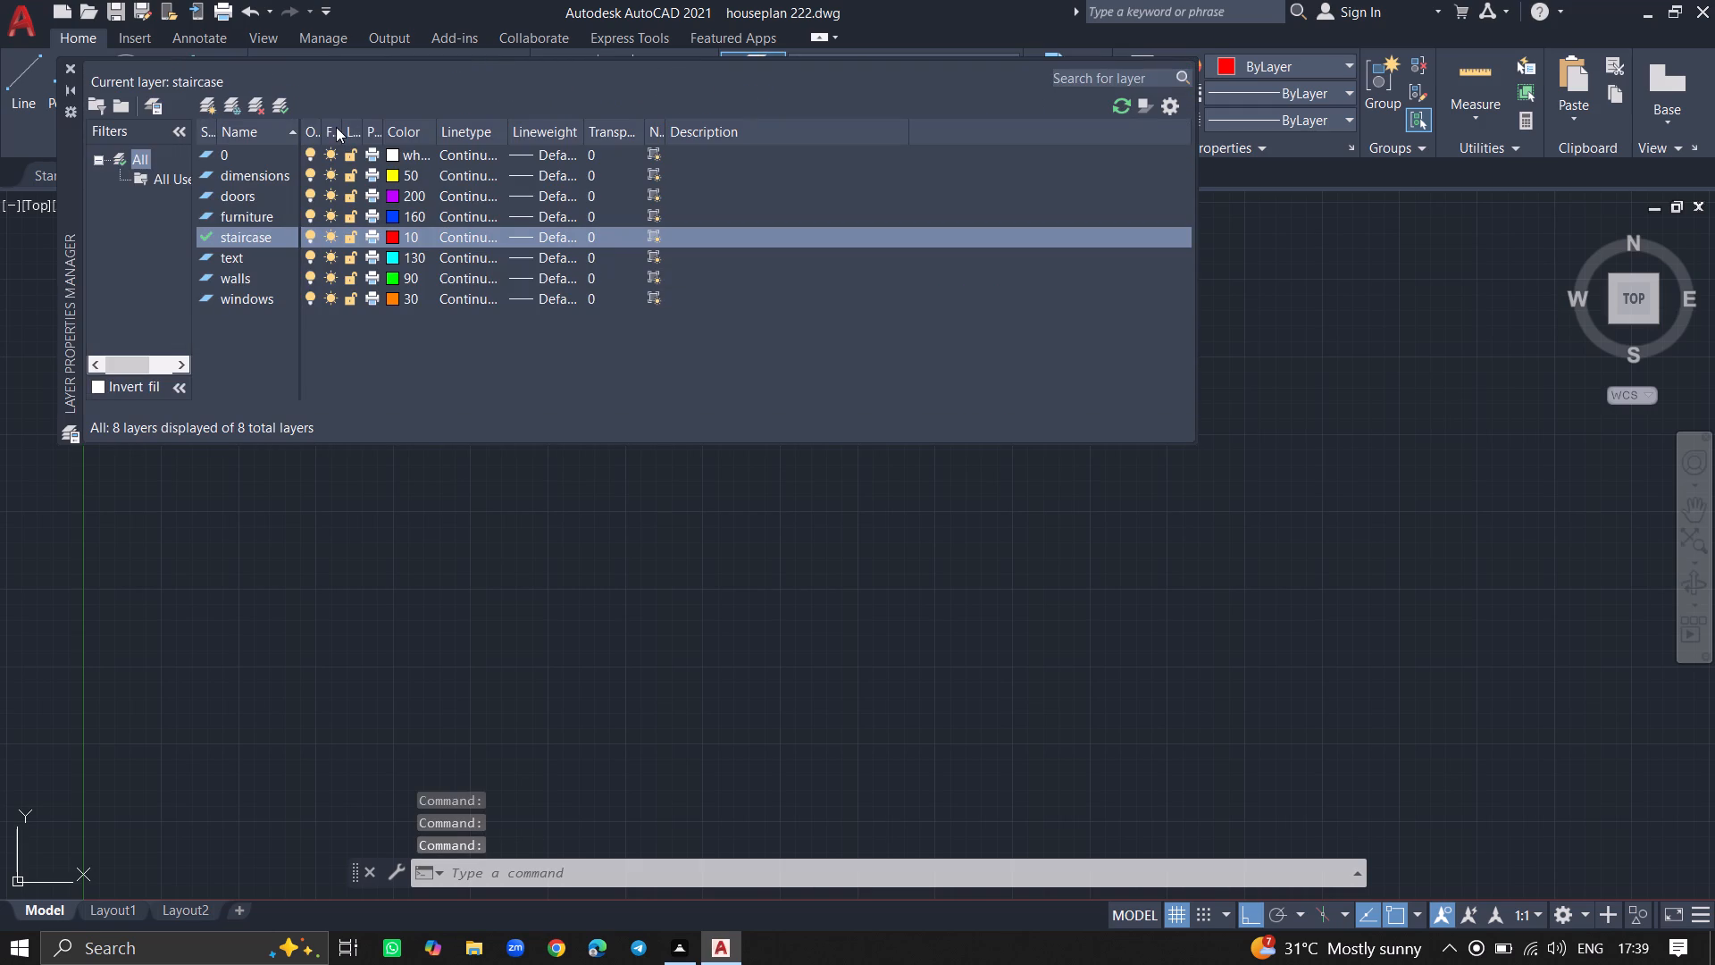
double_click(239, 253)
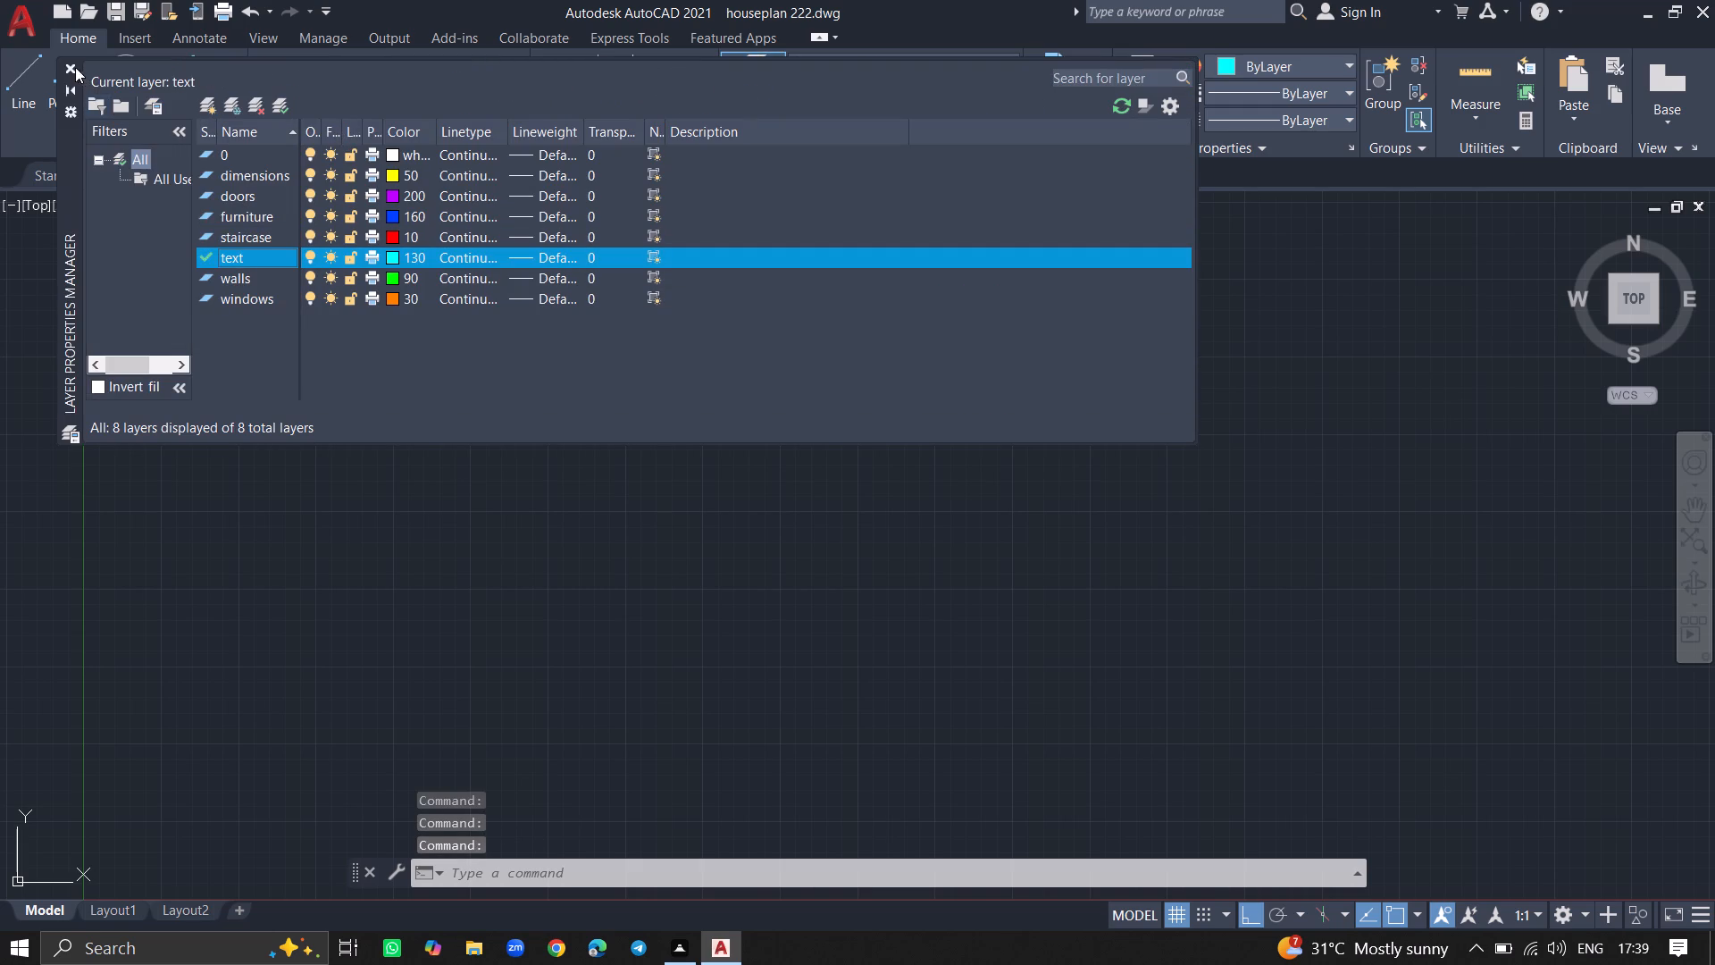
click(69, 63)
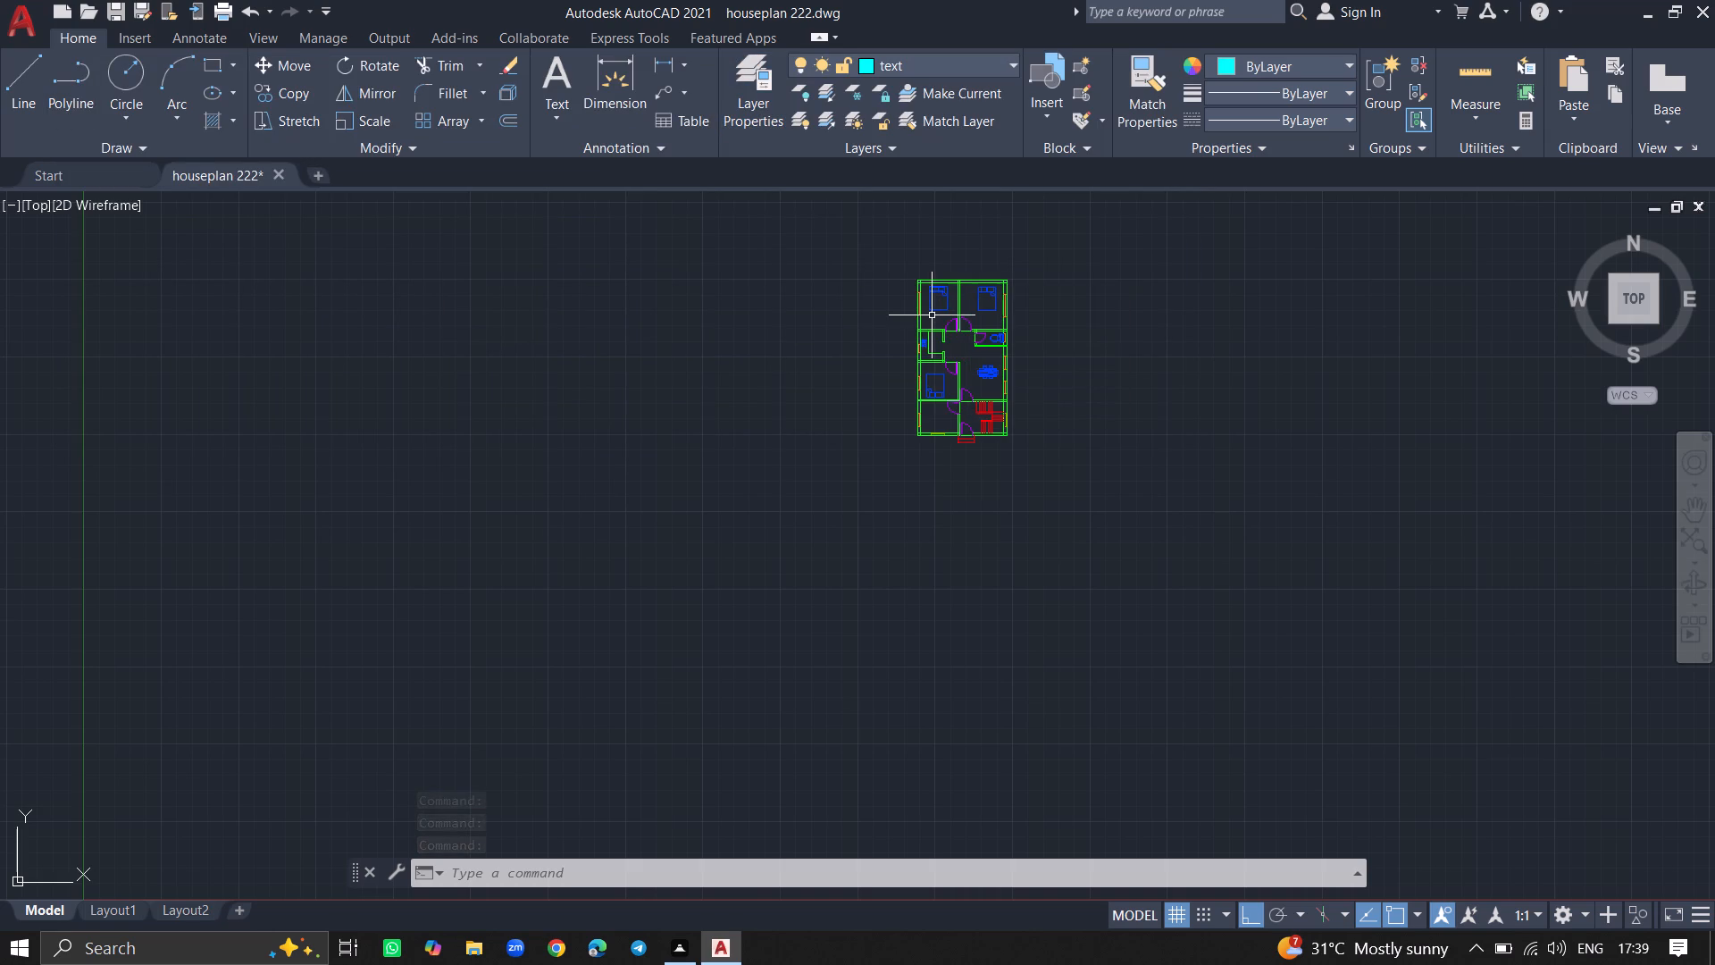
Place a multiline text box about 3' wide below the bed in the northwest bedroom, with the first line BEDROOM-1.
ctrl+scroll(932, 315, up, 5)
text(mtext)
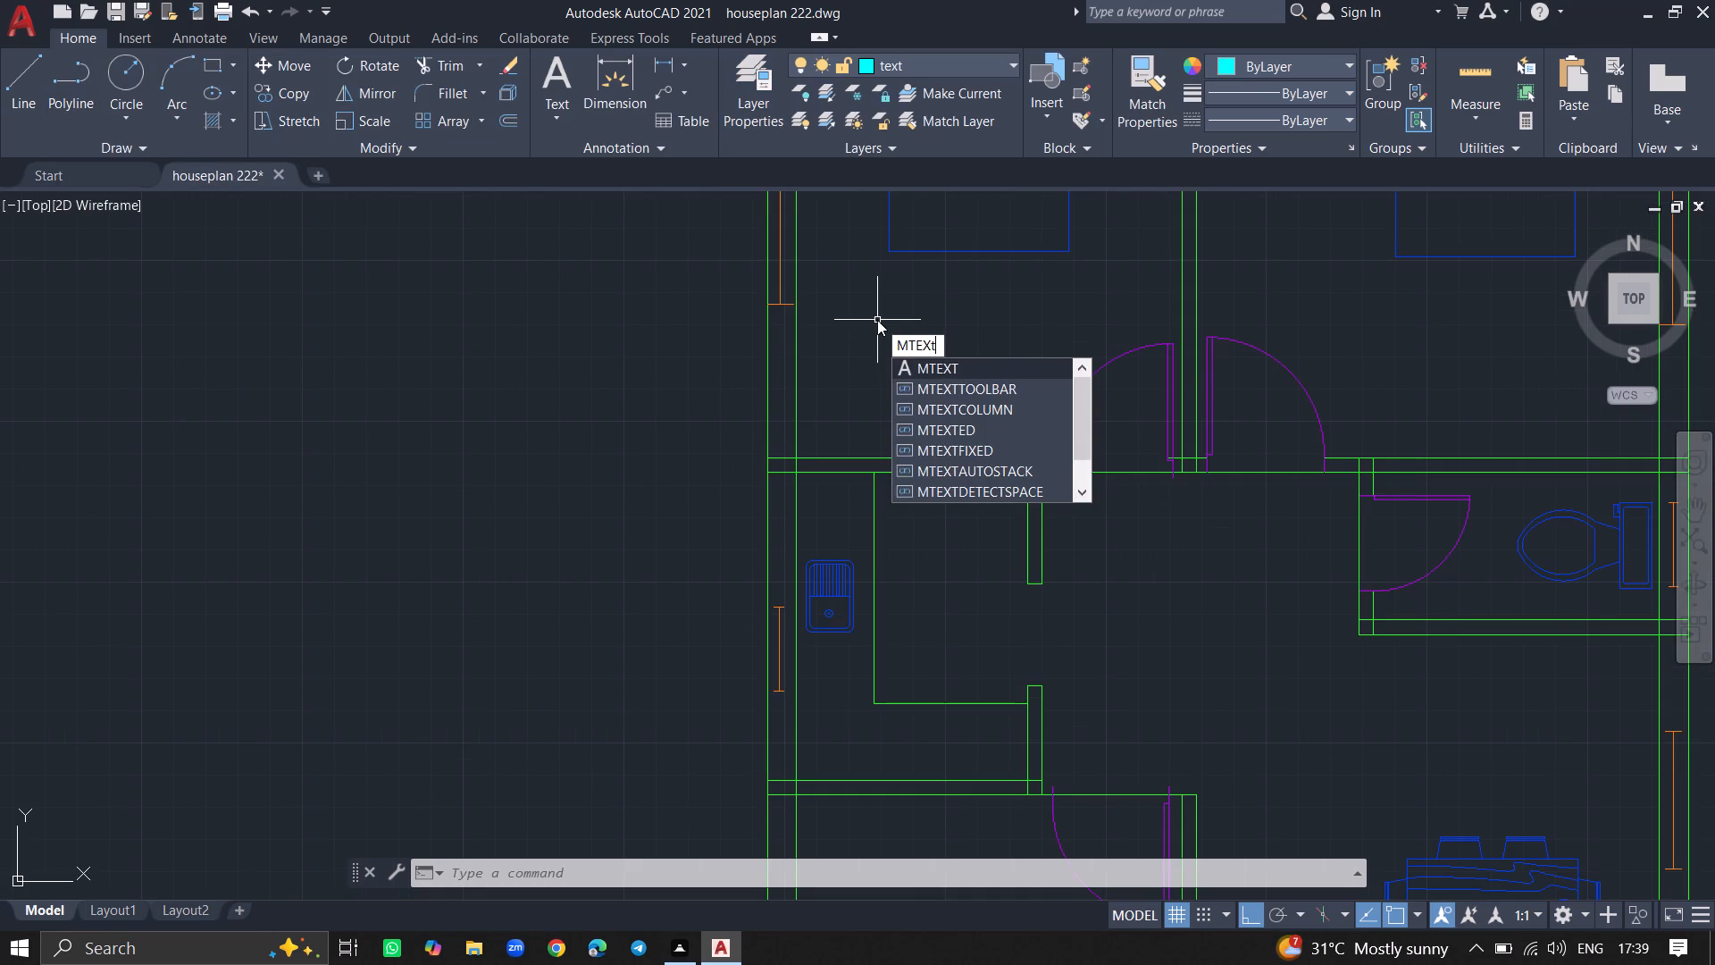
key(Return)
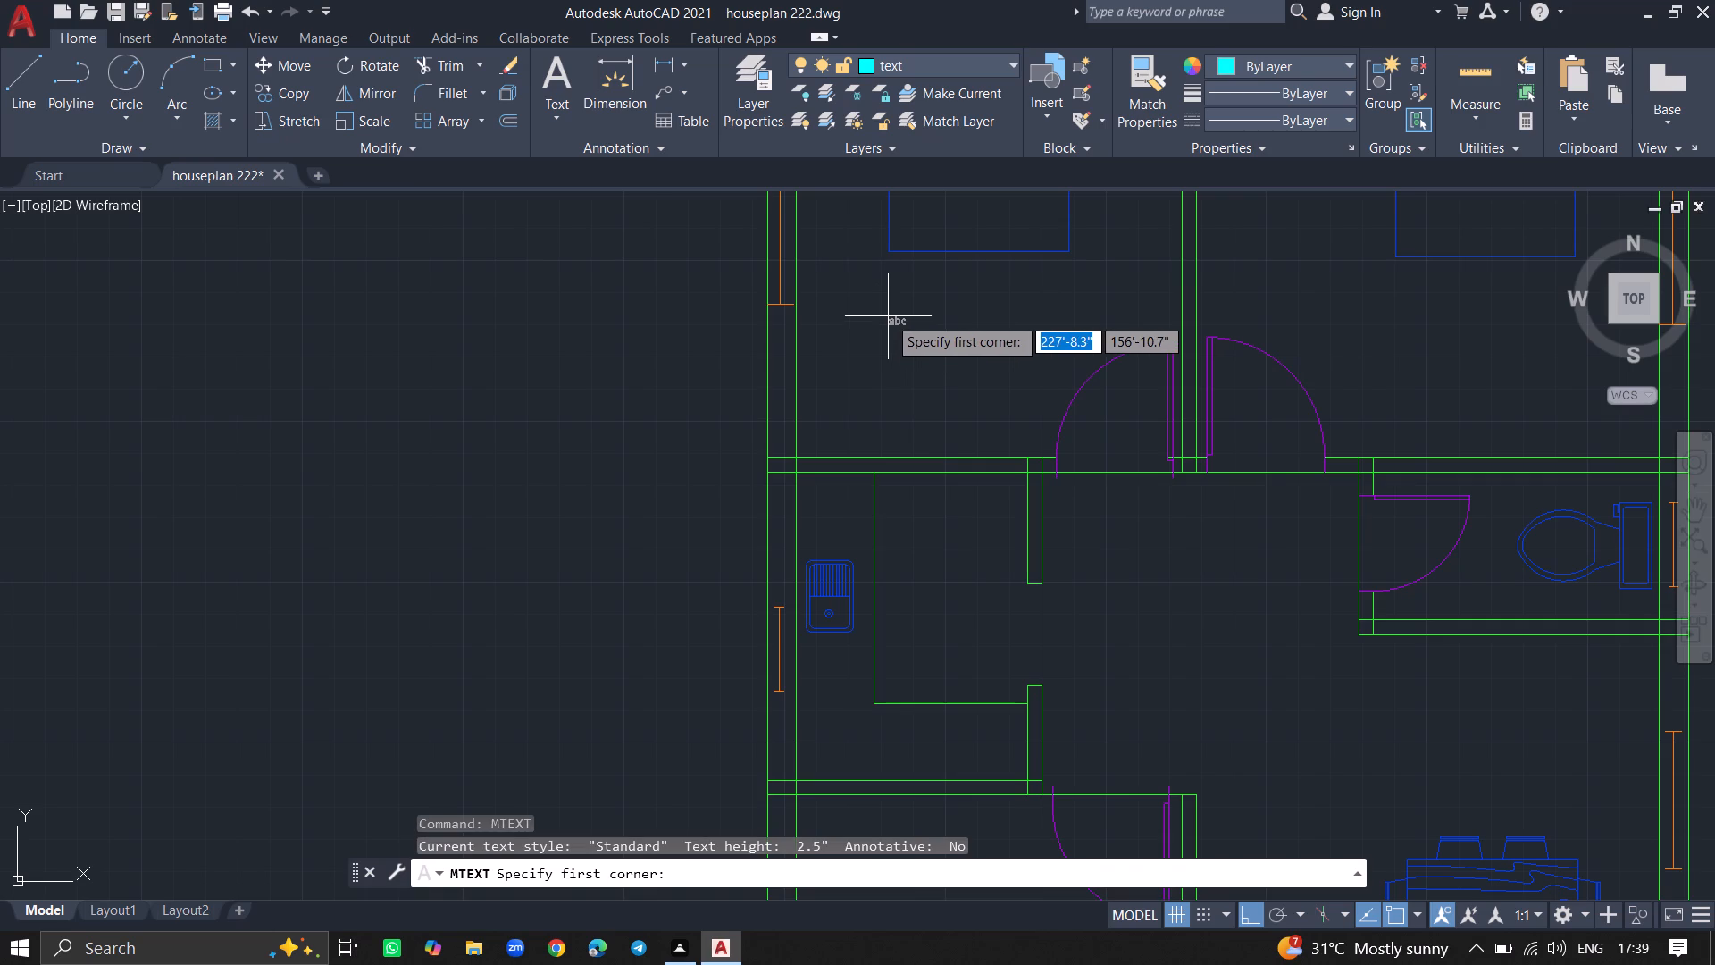
click(888, 316)
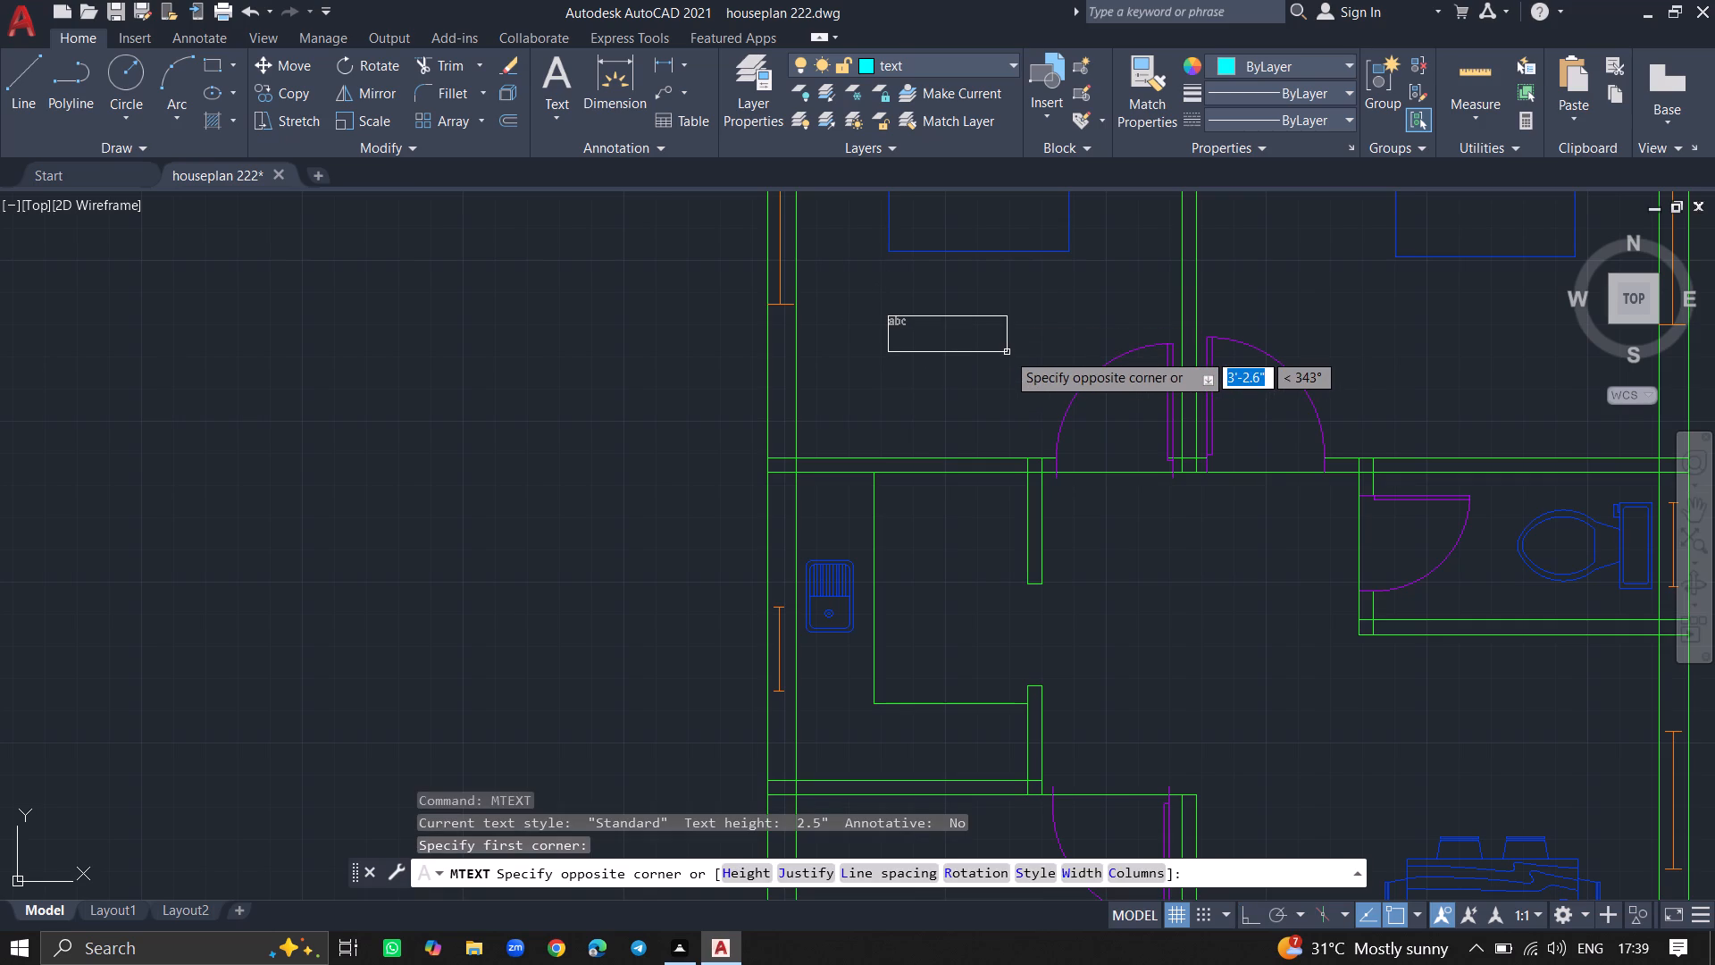
click(1007, 352)
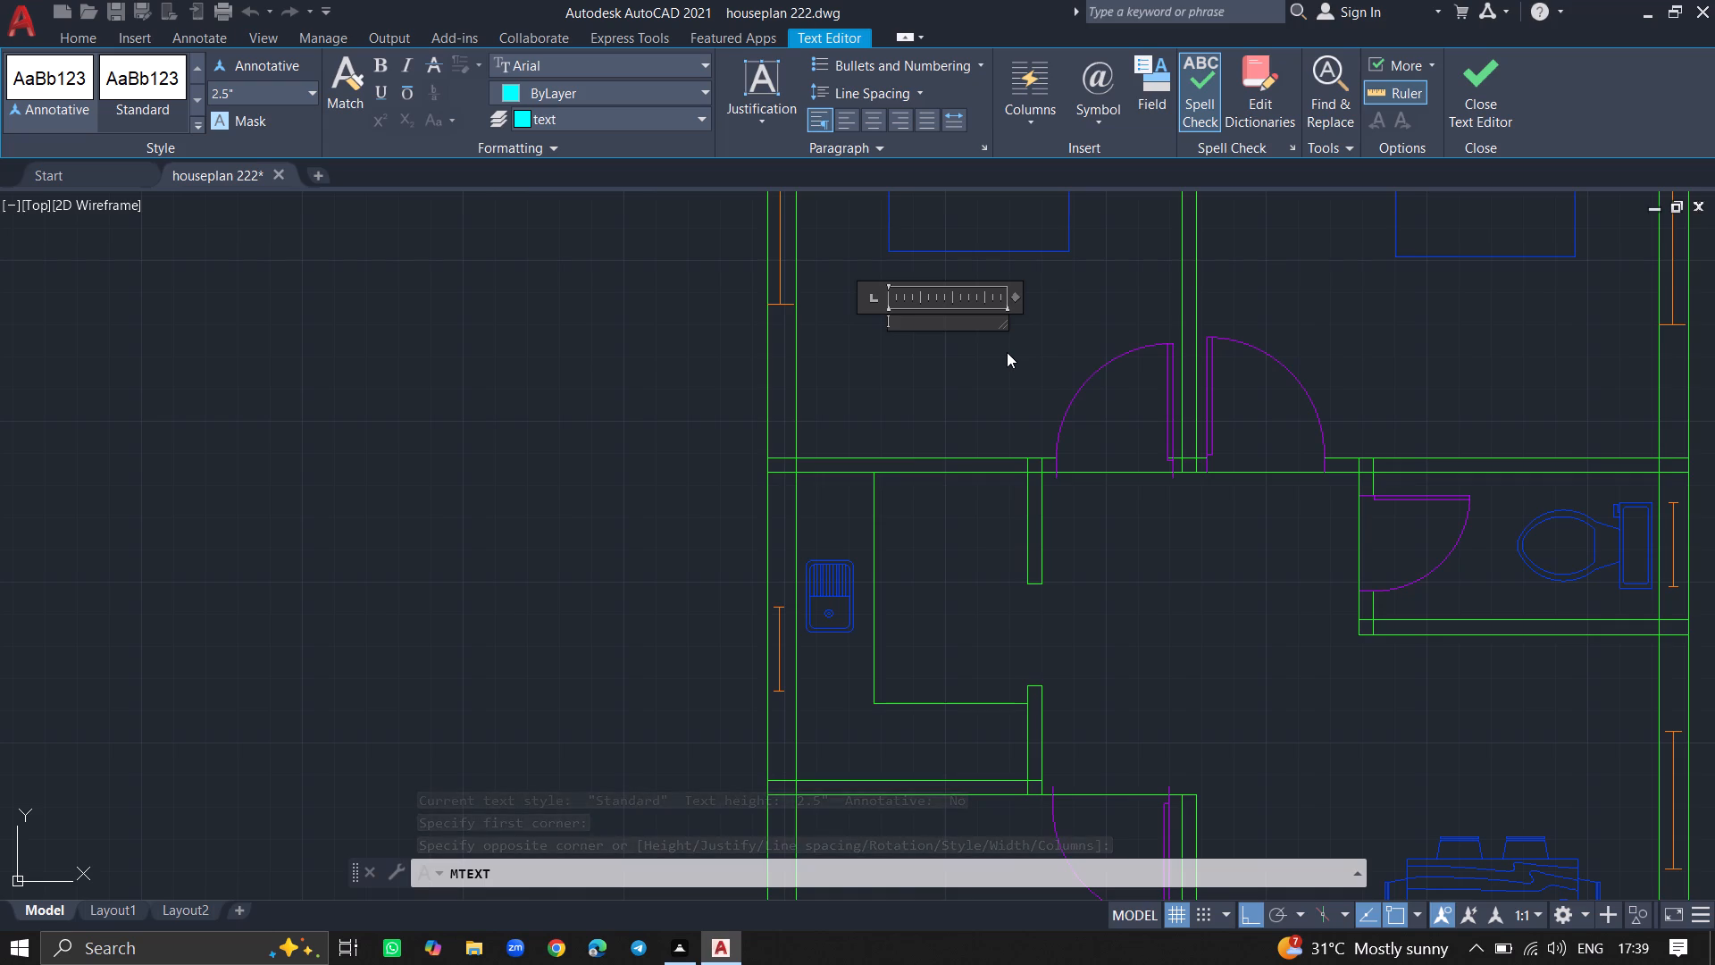
text(bed)
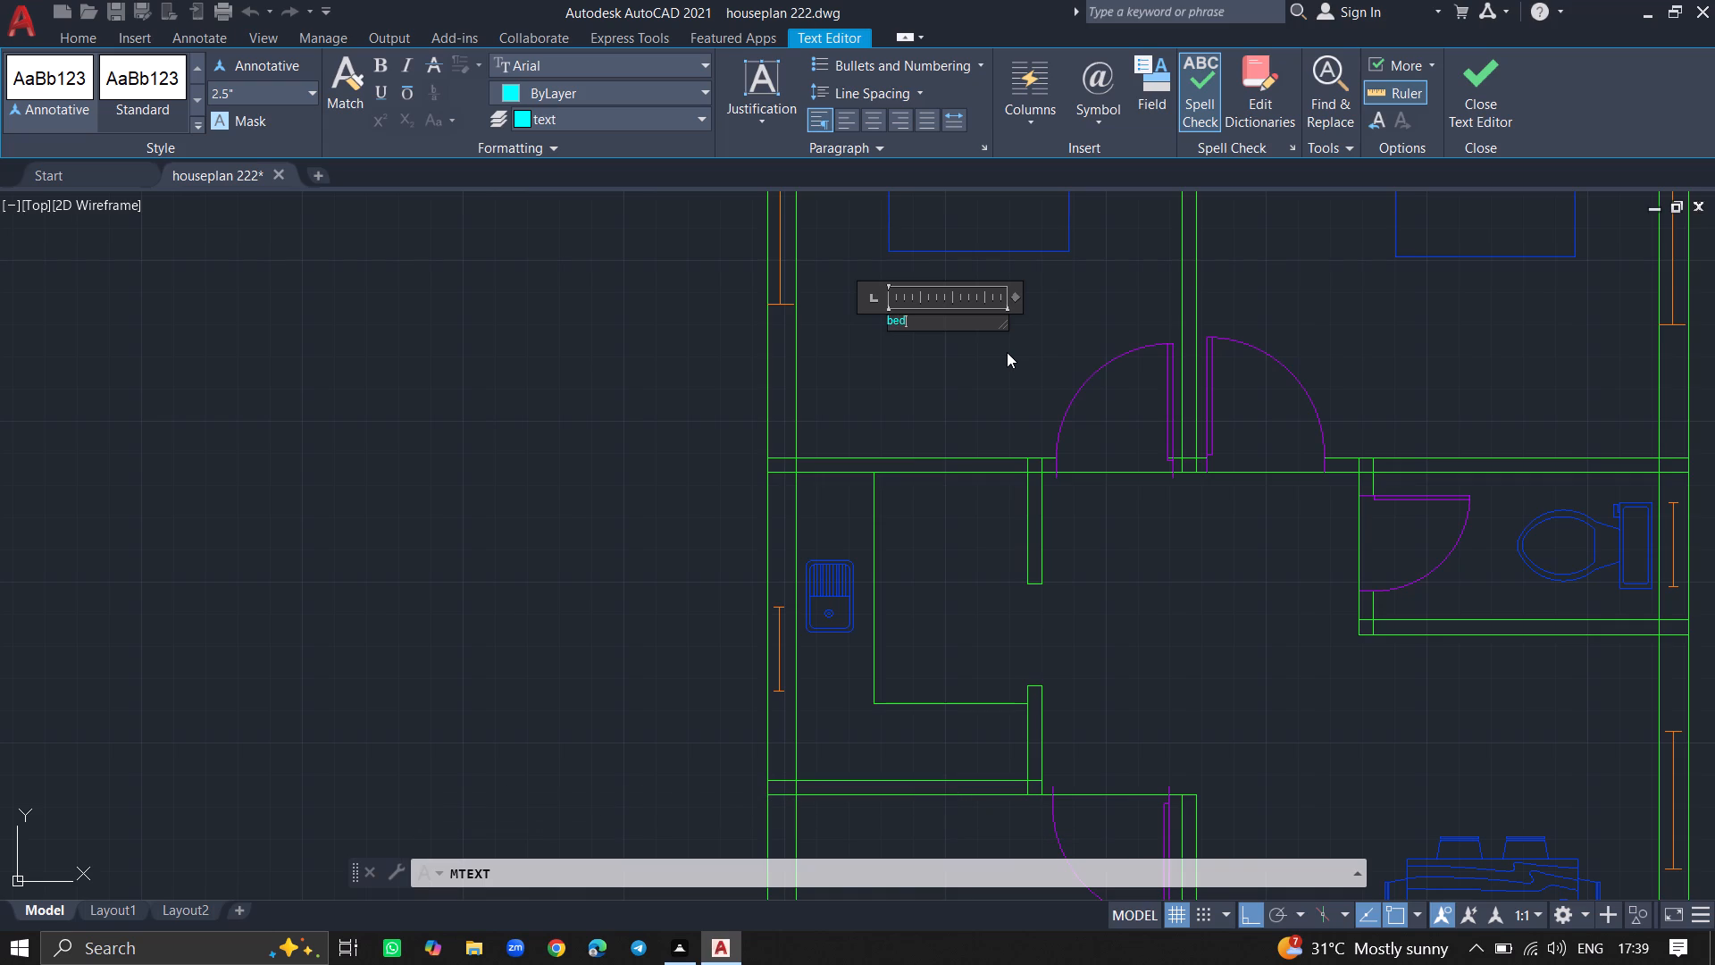
key(r)
key(BackSpace)
key(BackSpace)
key(BackSpace)
key(BackSpace)
key(BackSpace)
key(BackSpace)
key(BackSpace)
text(BEDROOM)
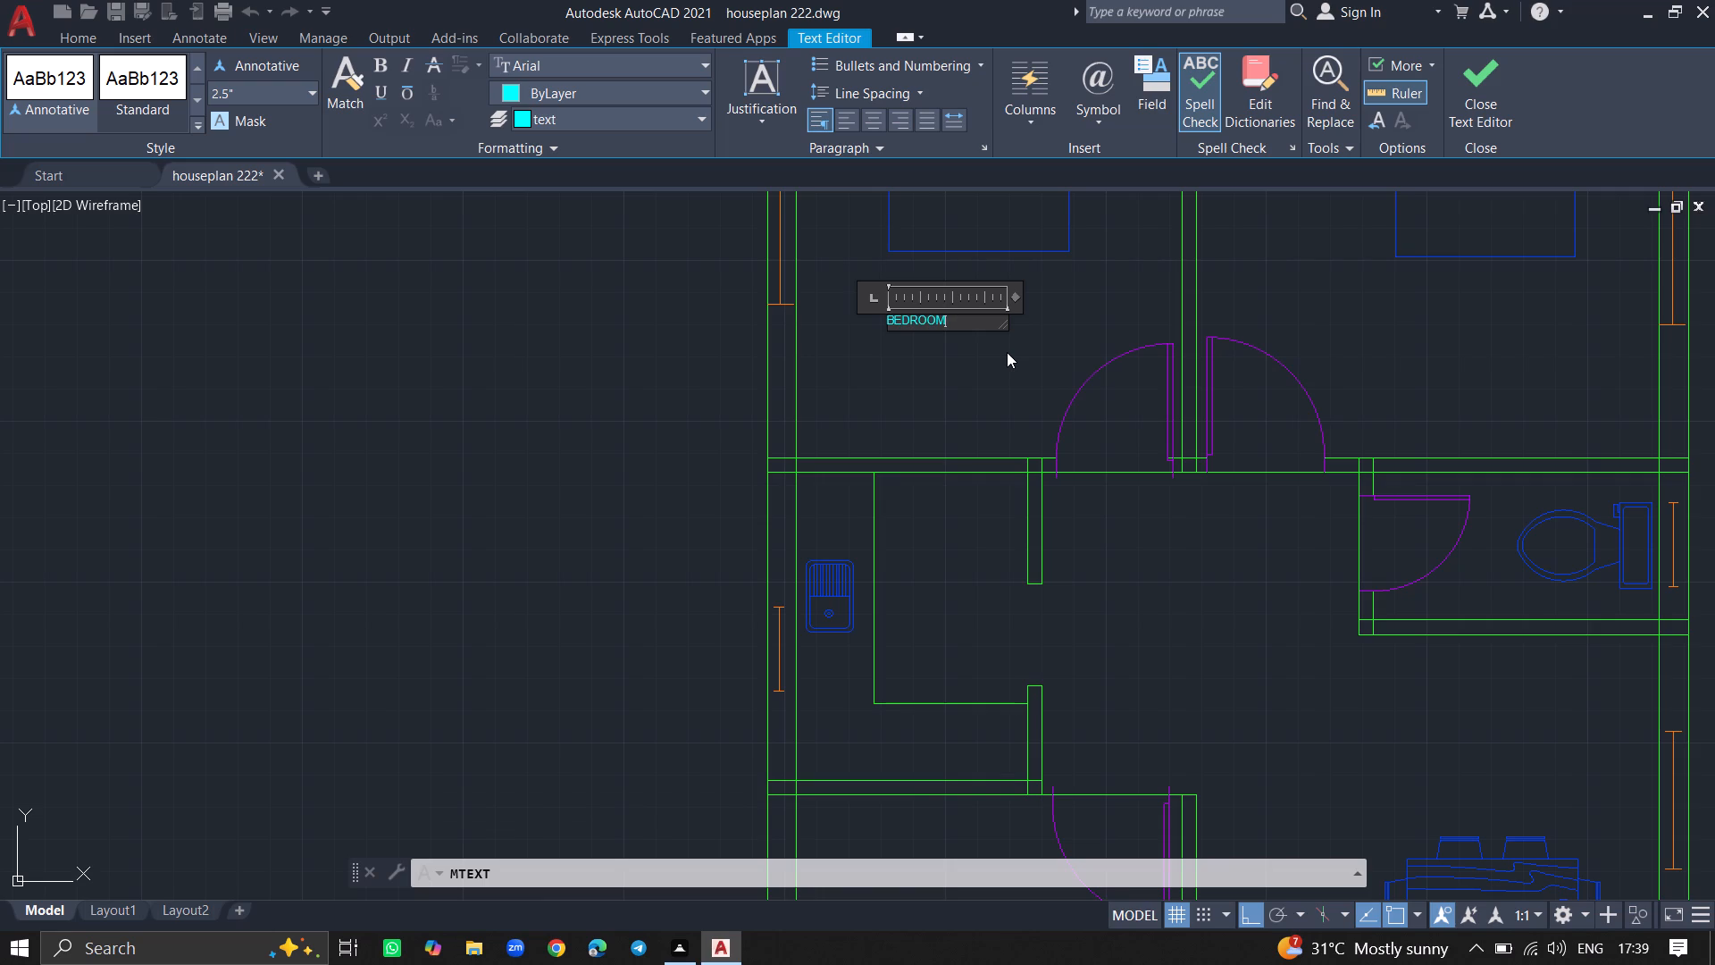
key(minus)
key(1)
Add the room size 10'0"X12'6" as the second line of the BEDROOM-1 label and finish the text.
key(Return)
text(10)
key(apostrophe)
text(0")
key(x)
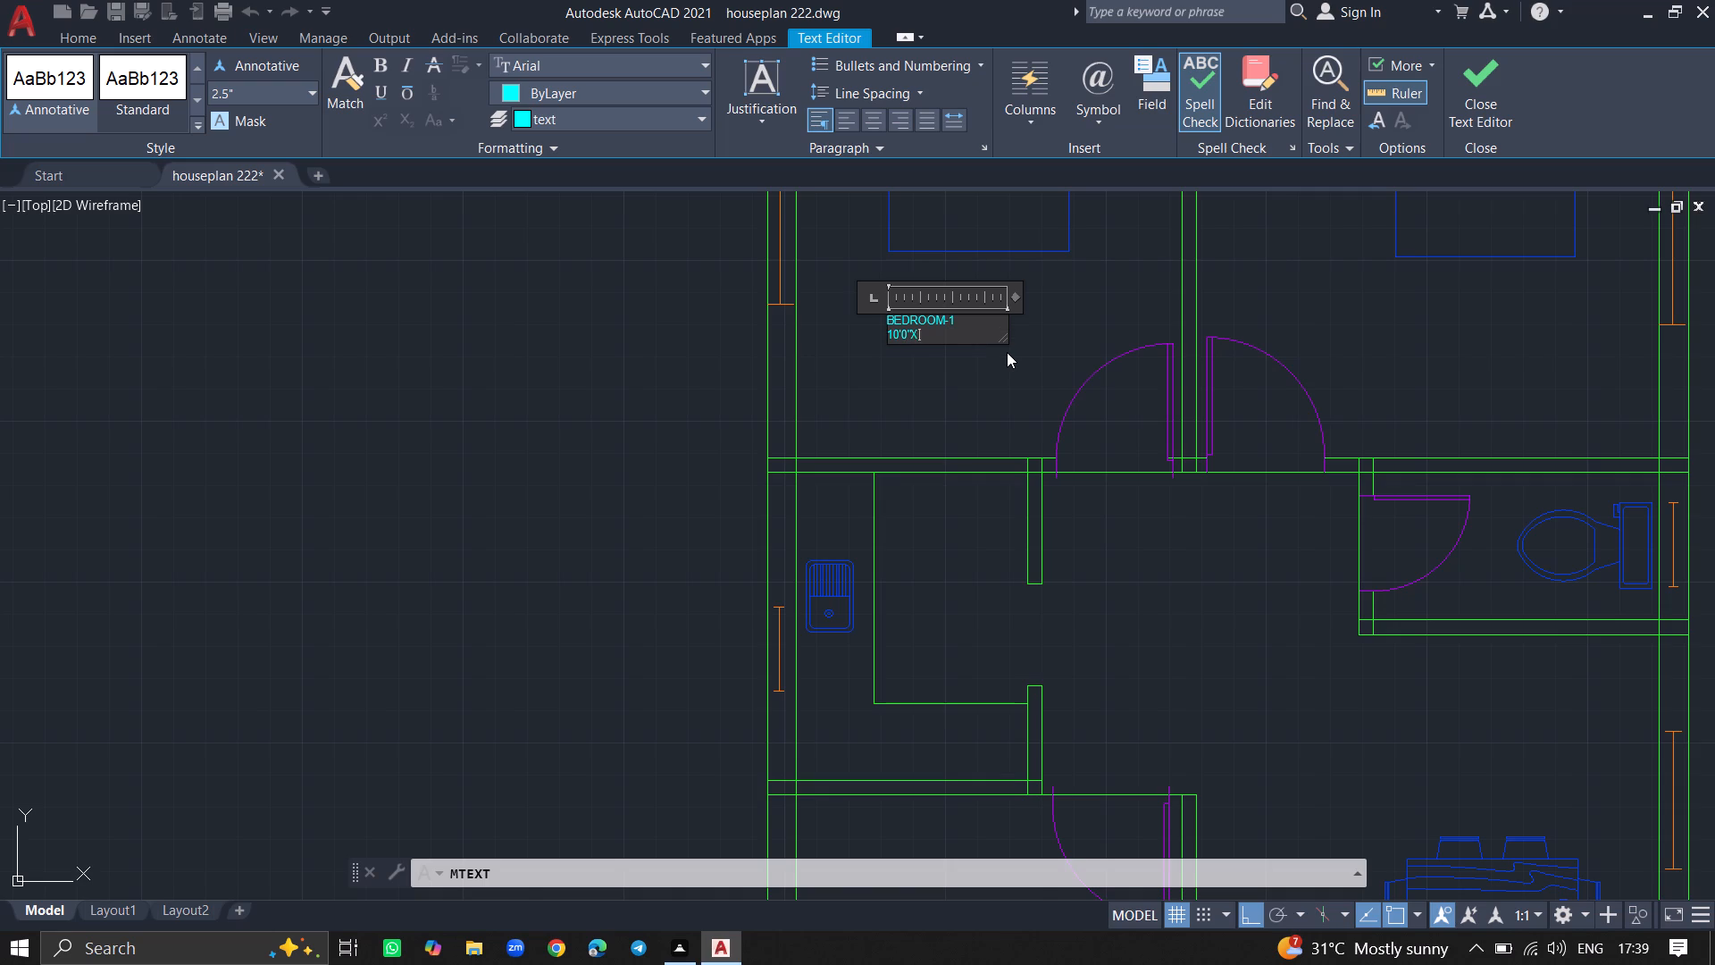
text(12)
key(apostrophe)
key(6)
key(shift+quotedbl)
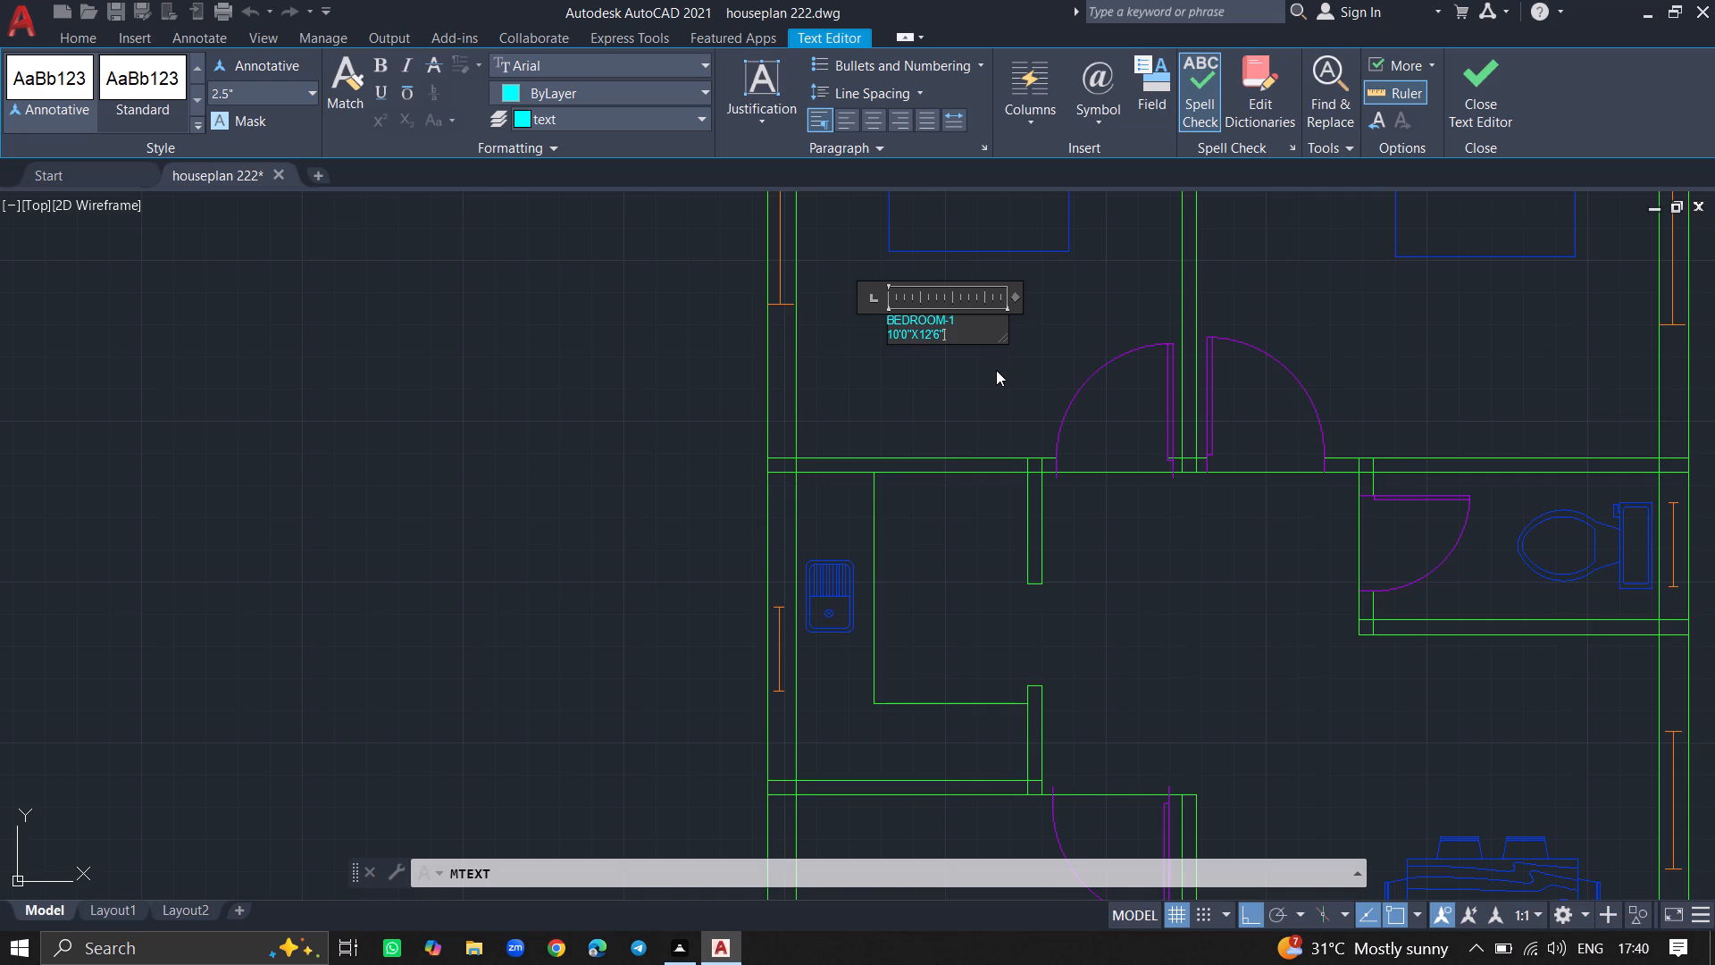
click(996, 370)
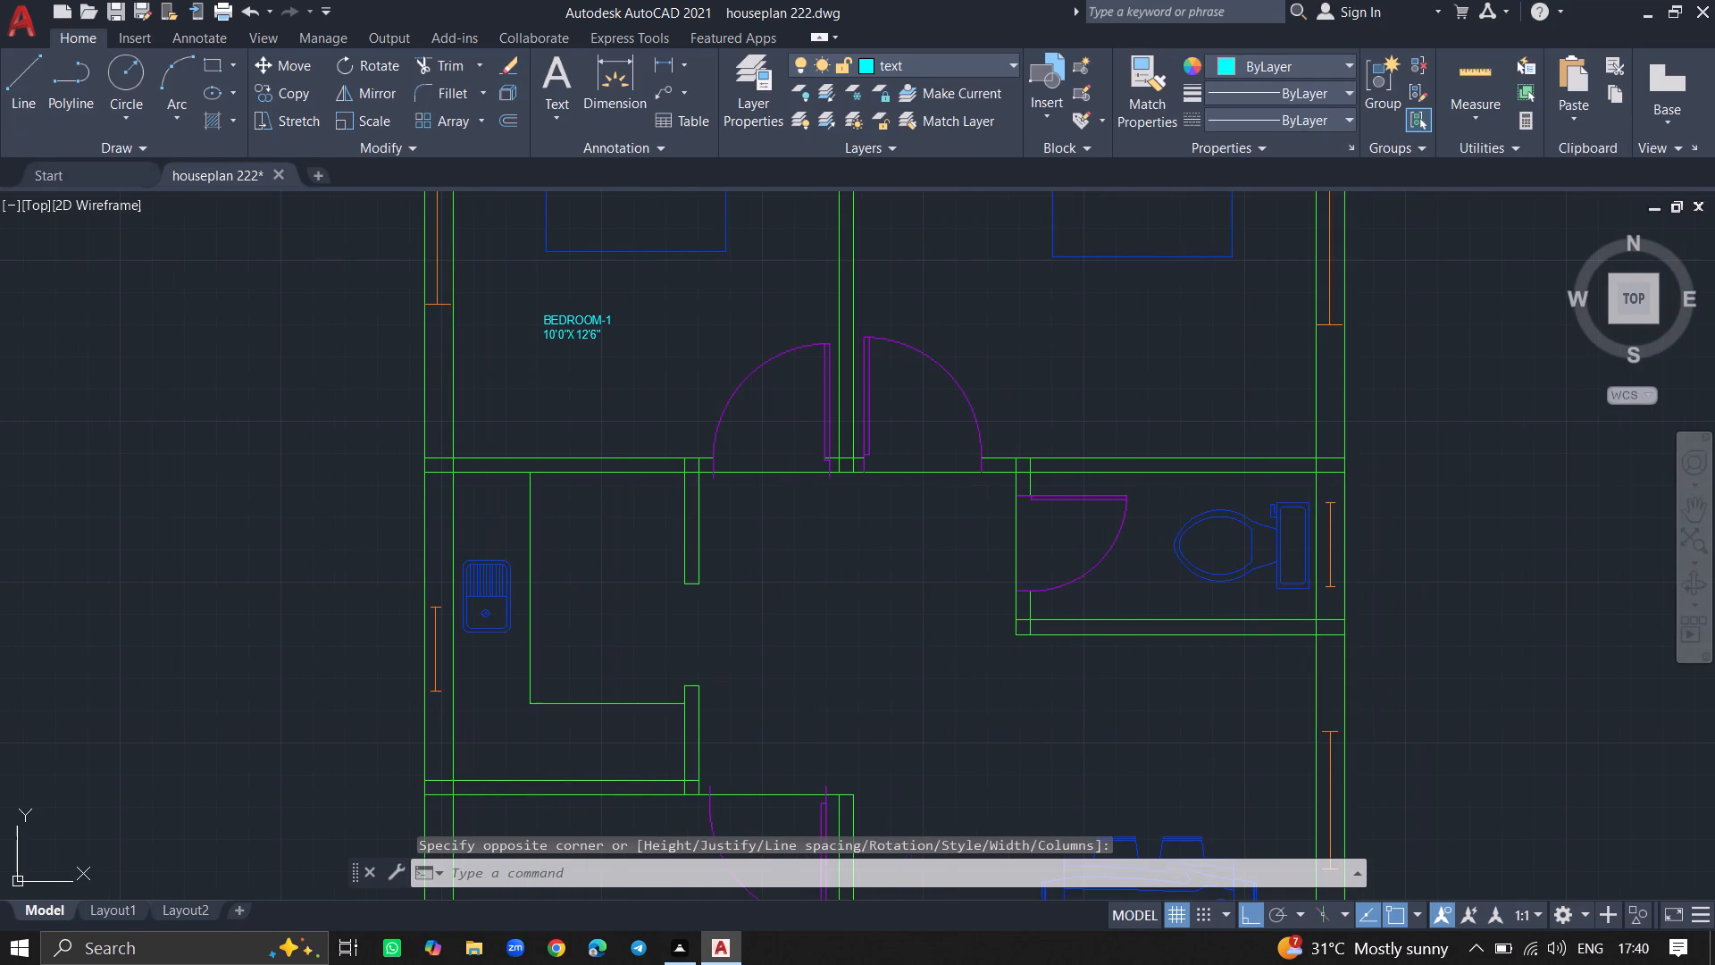
Place a multiline text box about 3' wide below the bed in the northeast bedroom, with the first line BEDROOM-2.
text(MTEXT)
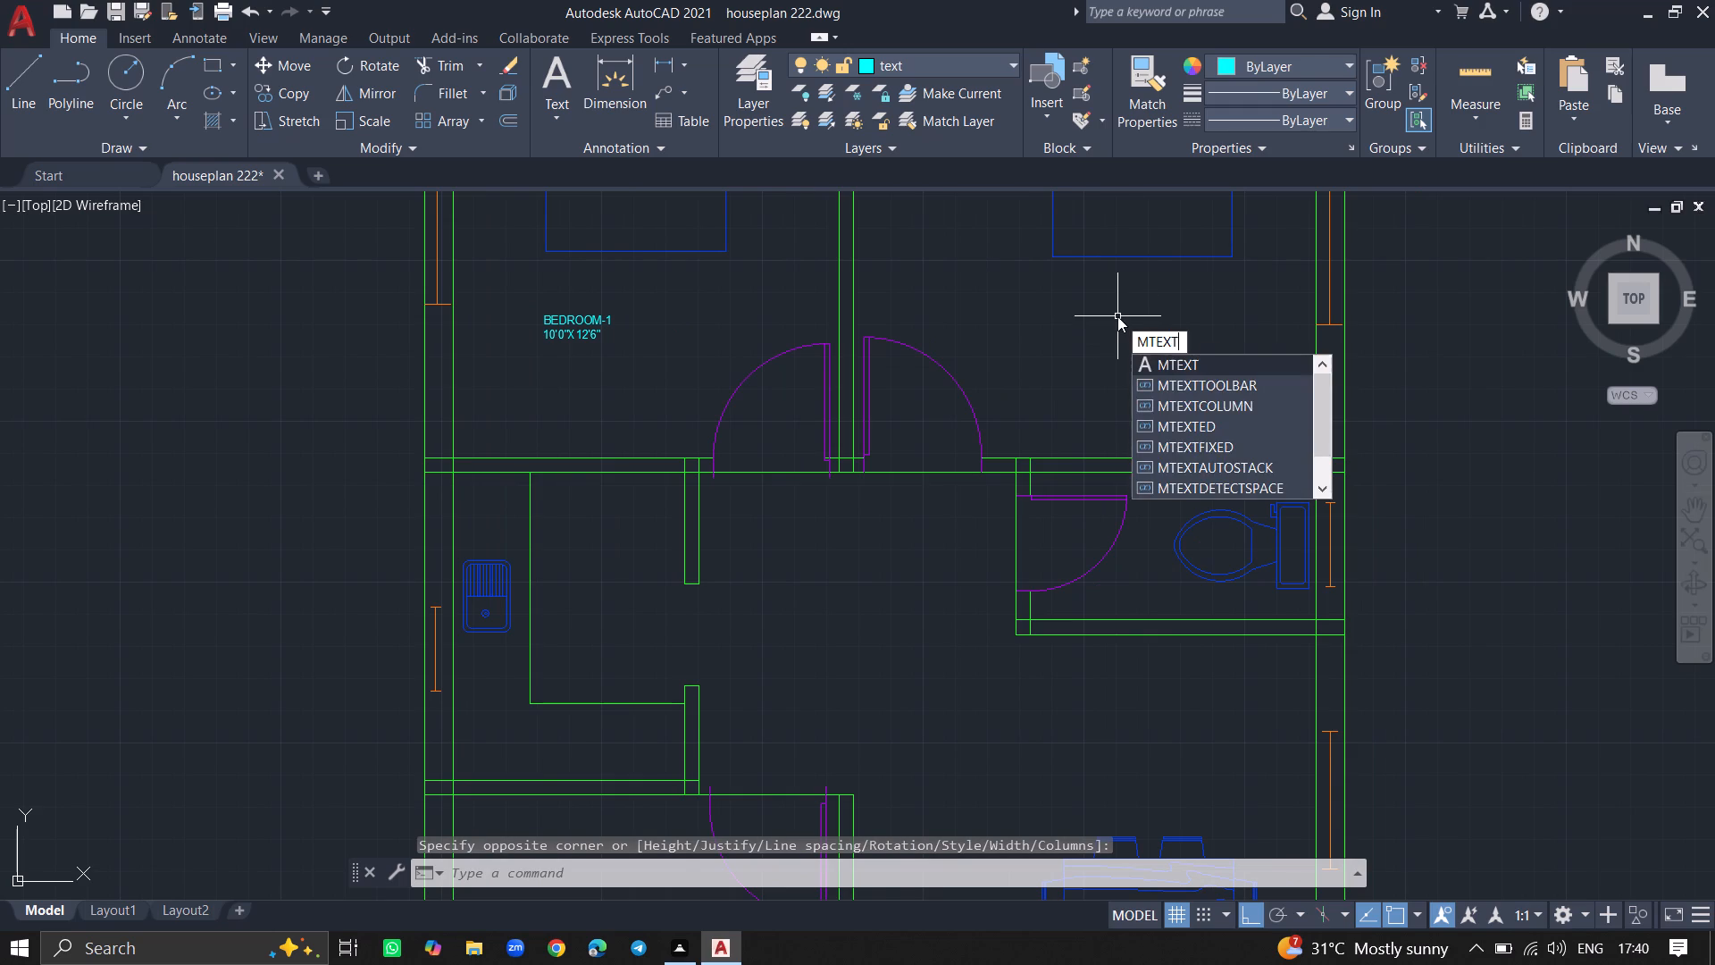
key(Return)
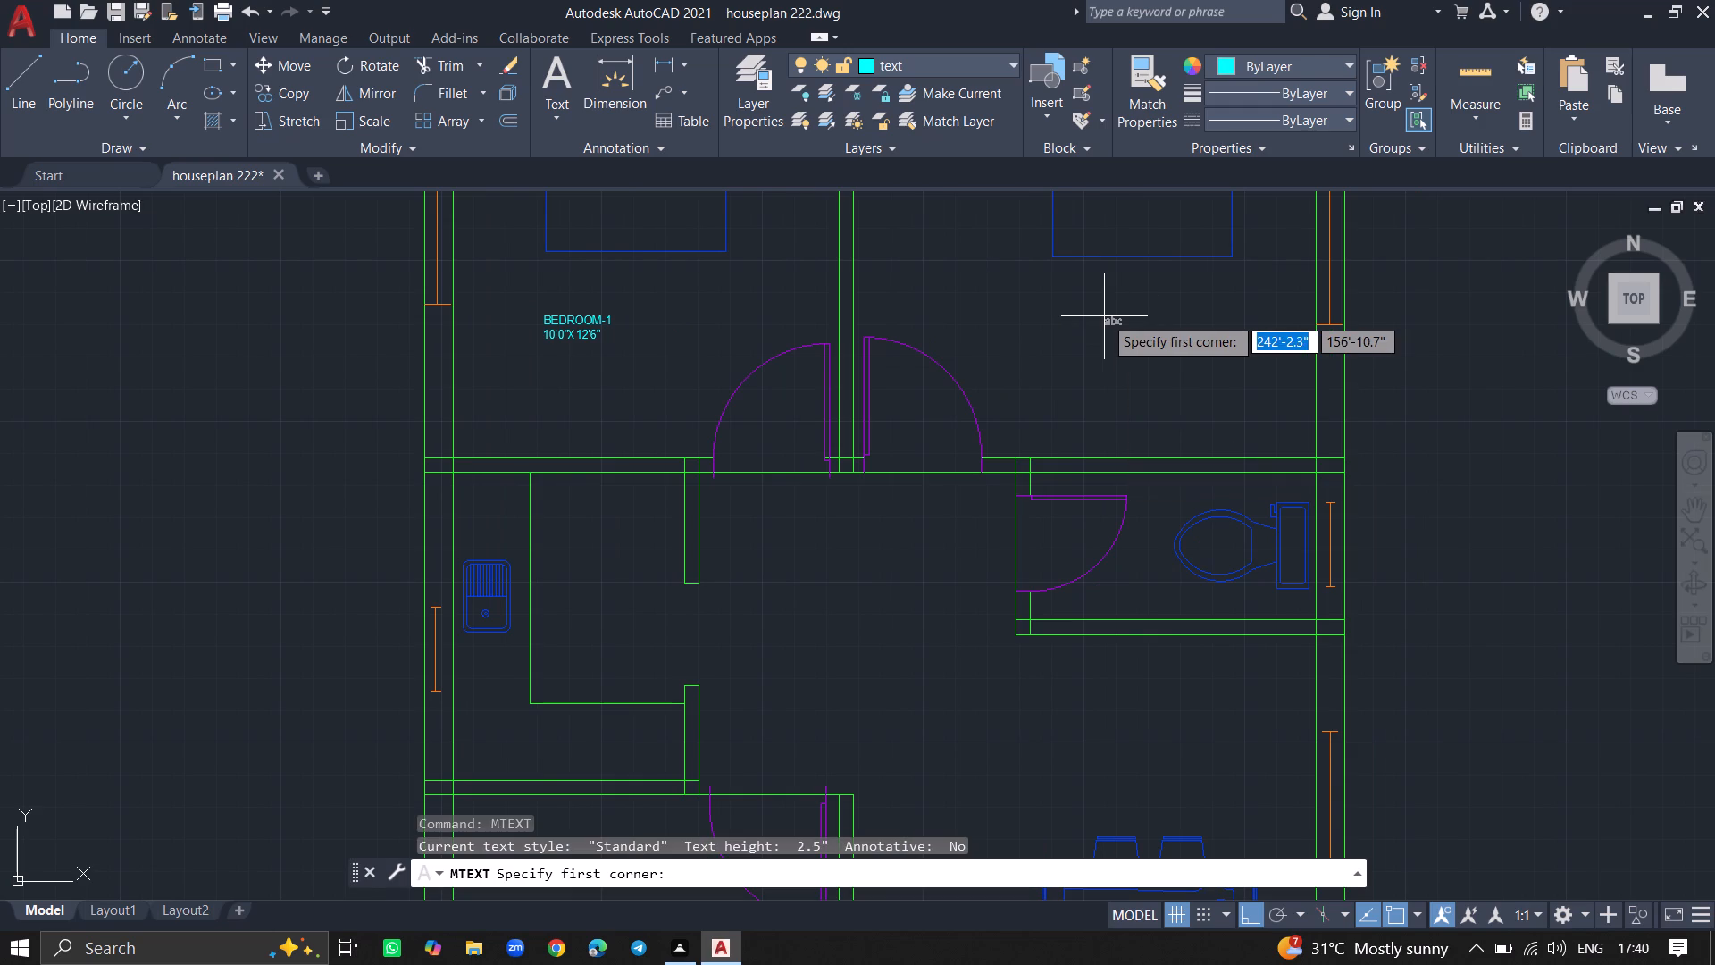
click(1104, 316)
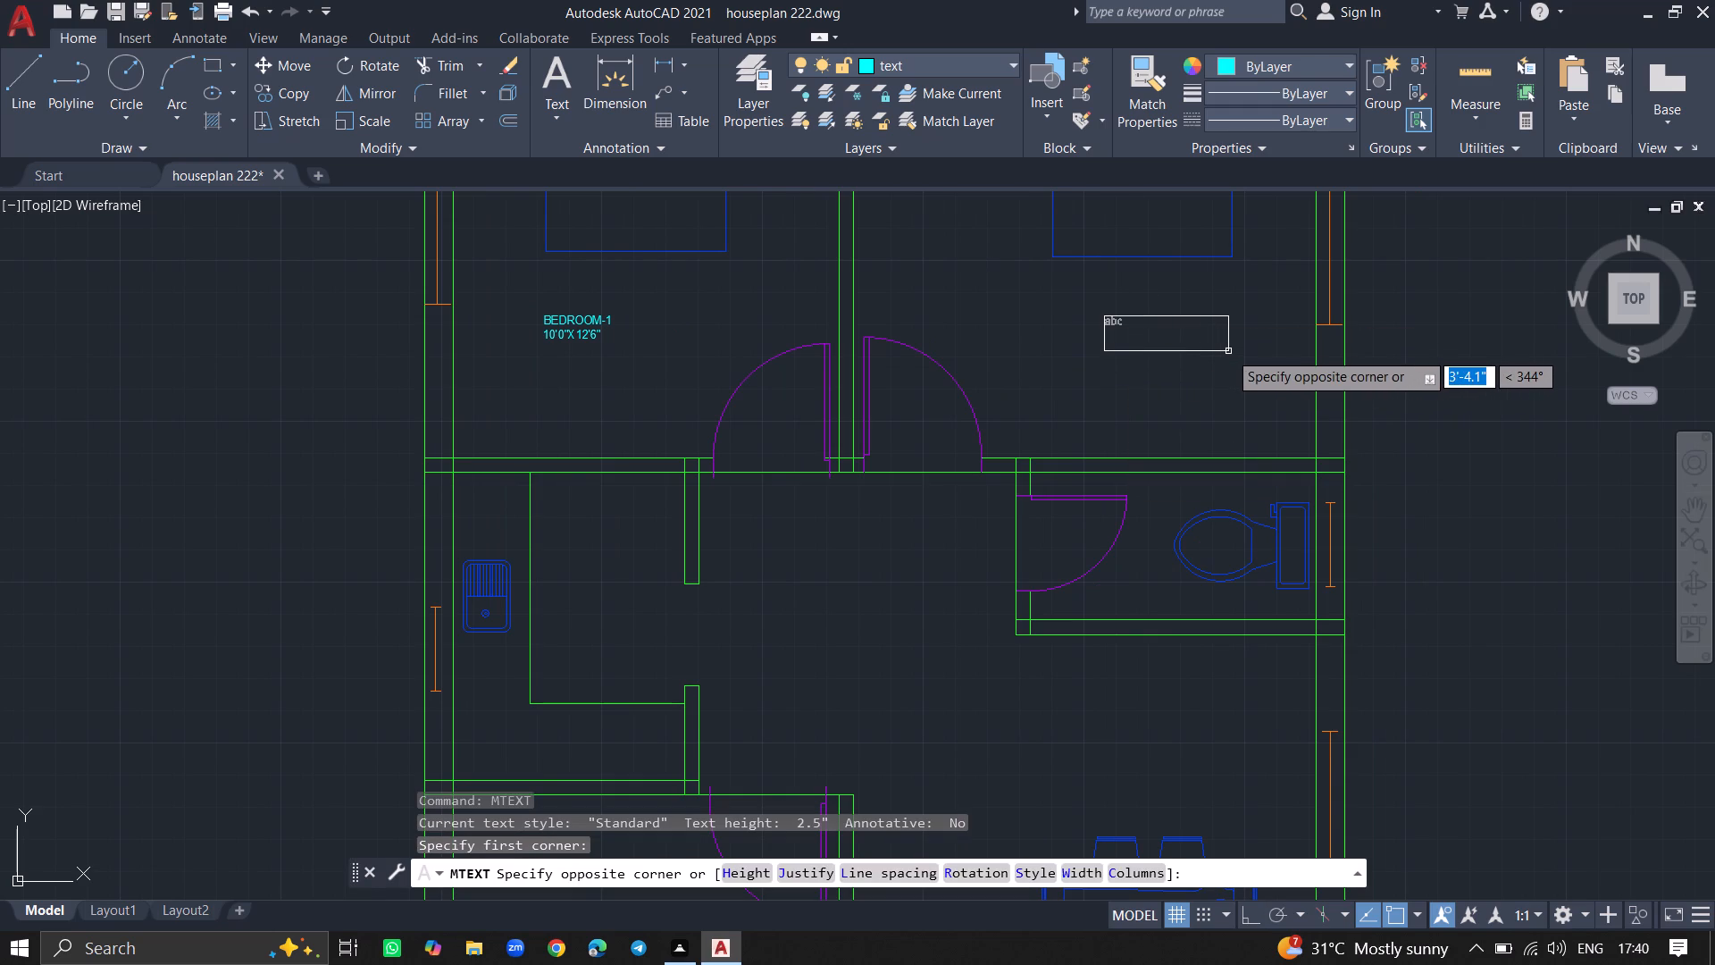
click(1228, 351)
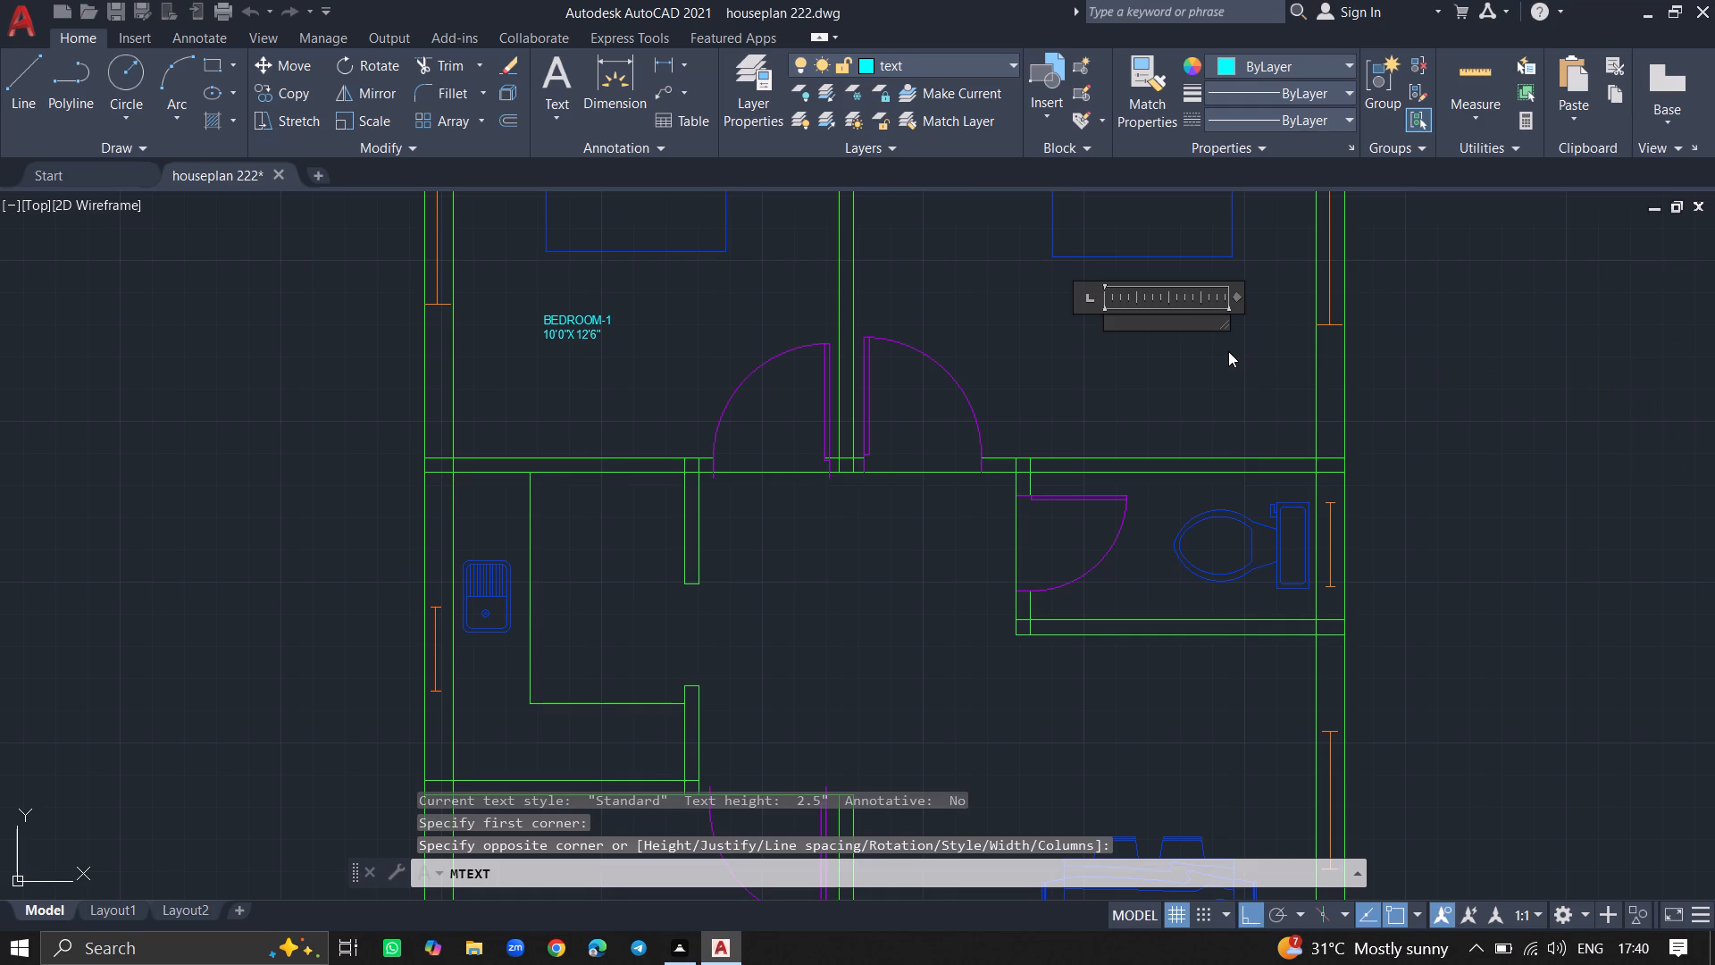
text(BEDR)
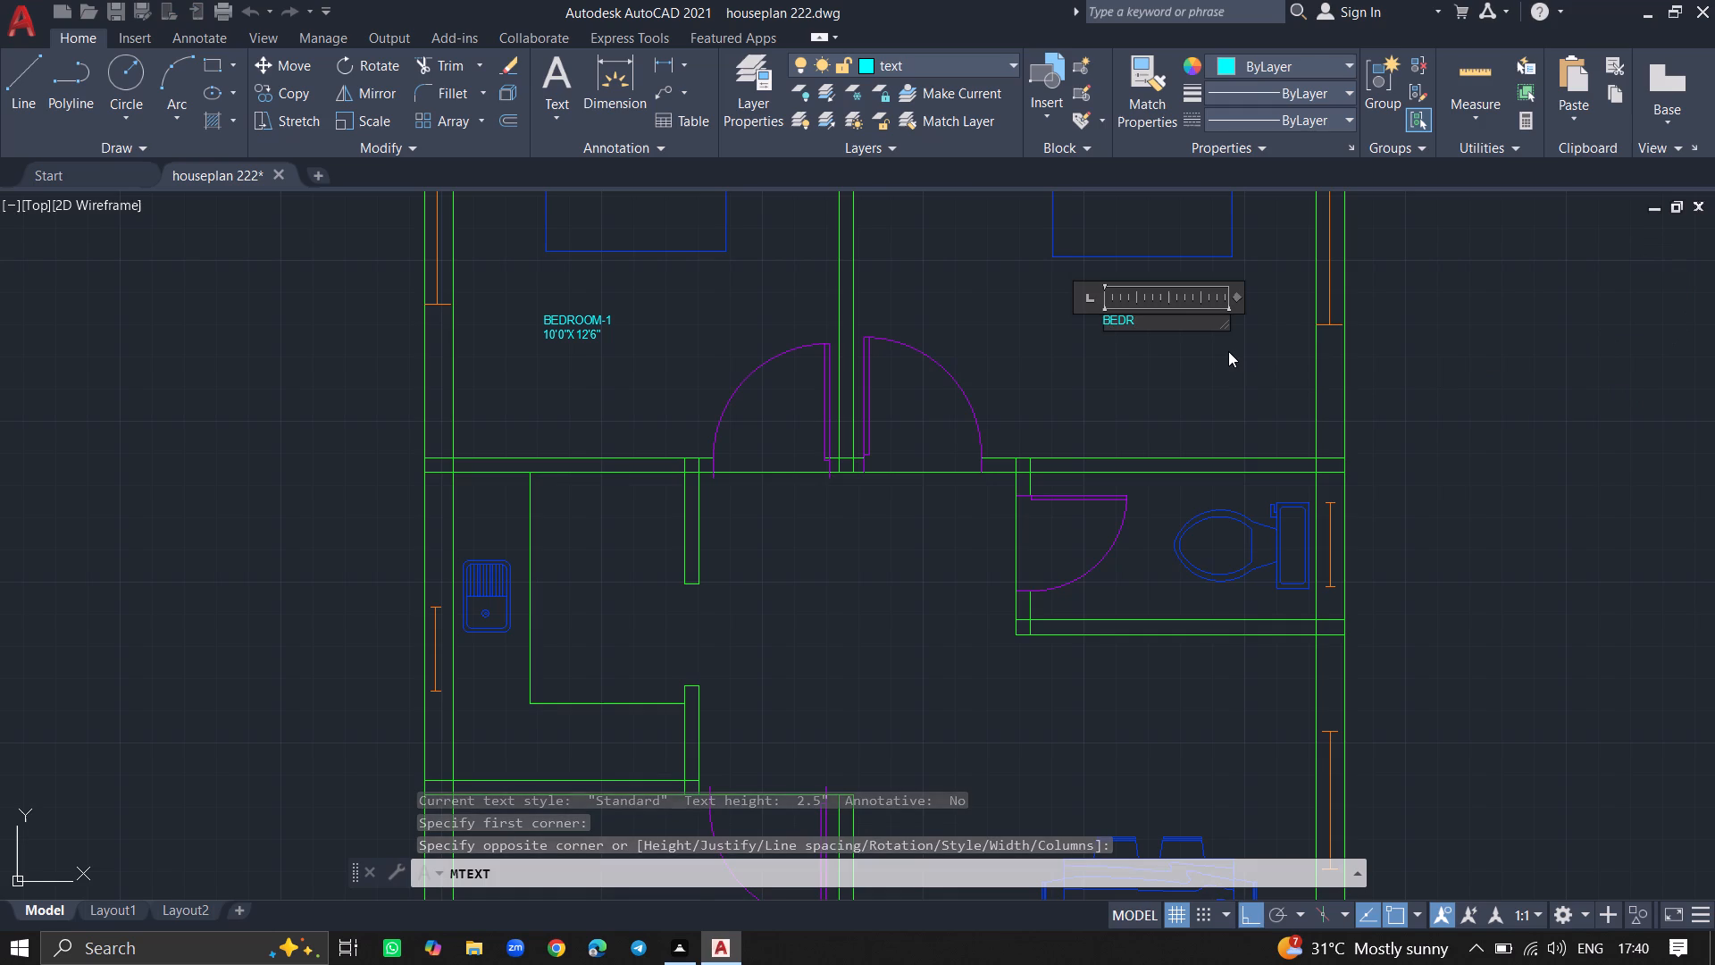
text(OOM)
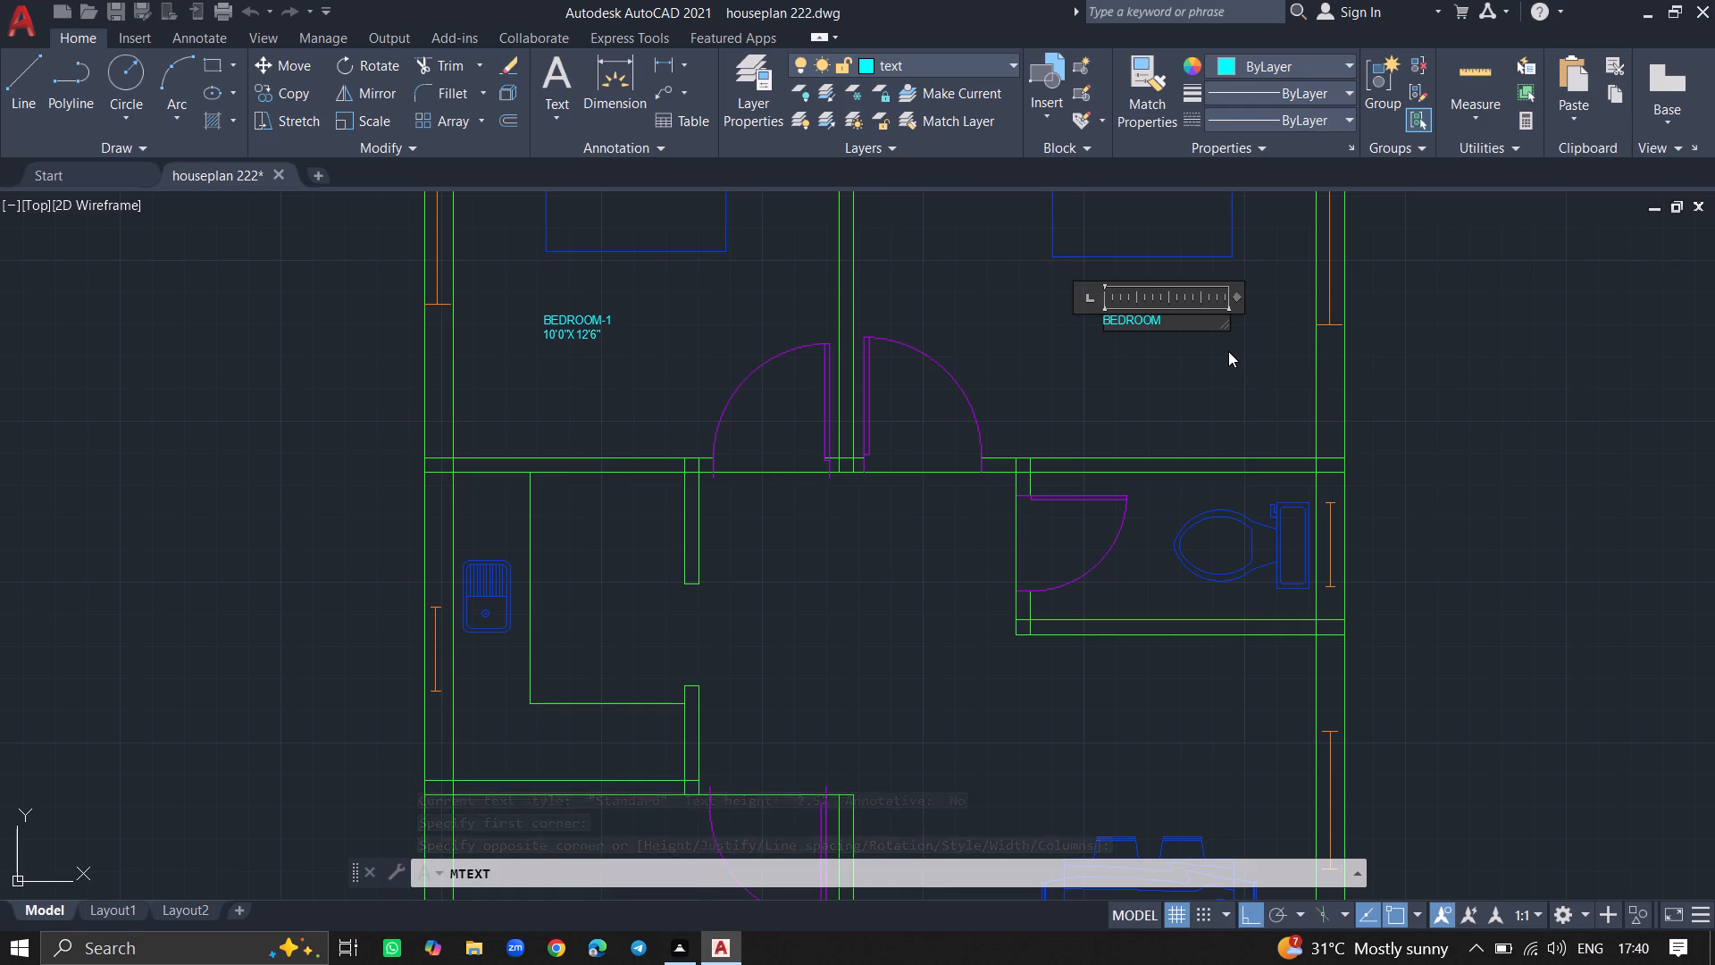
key(minus)
key(2)
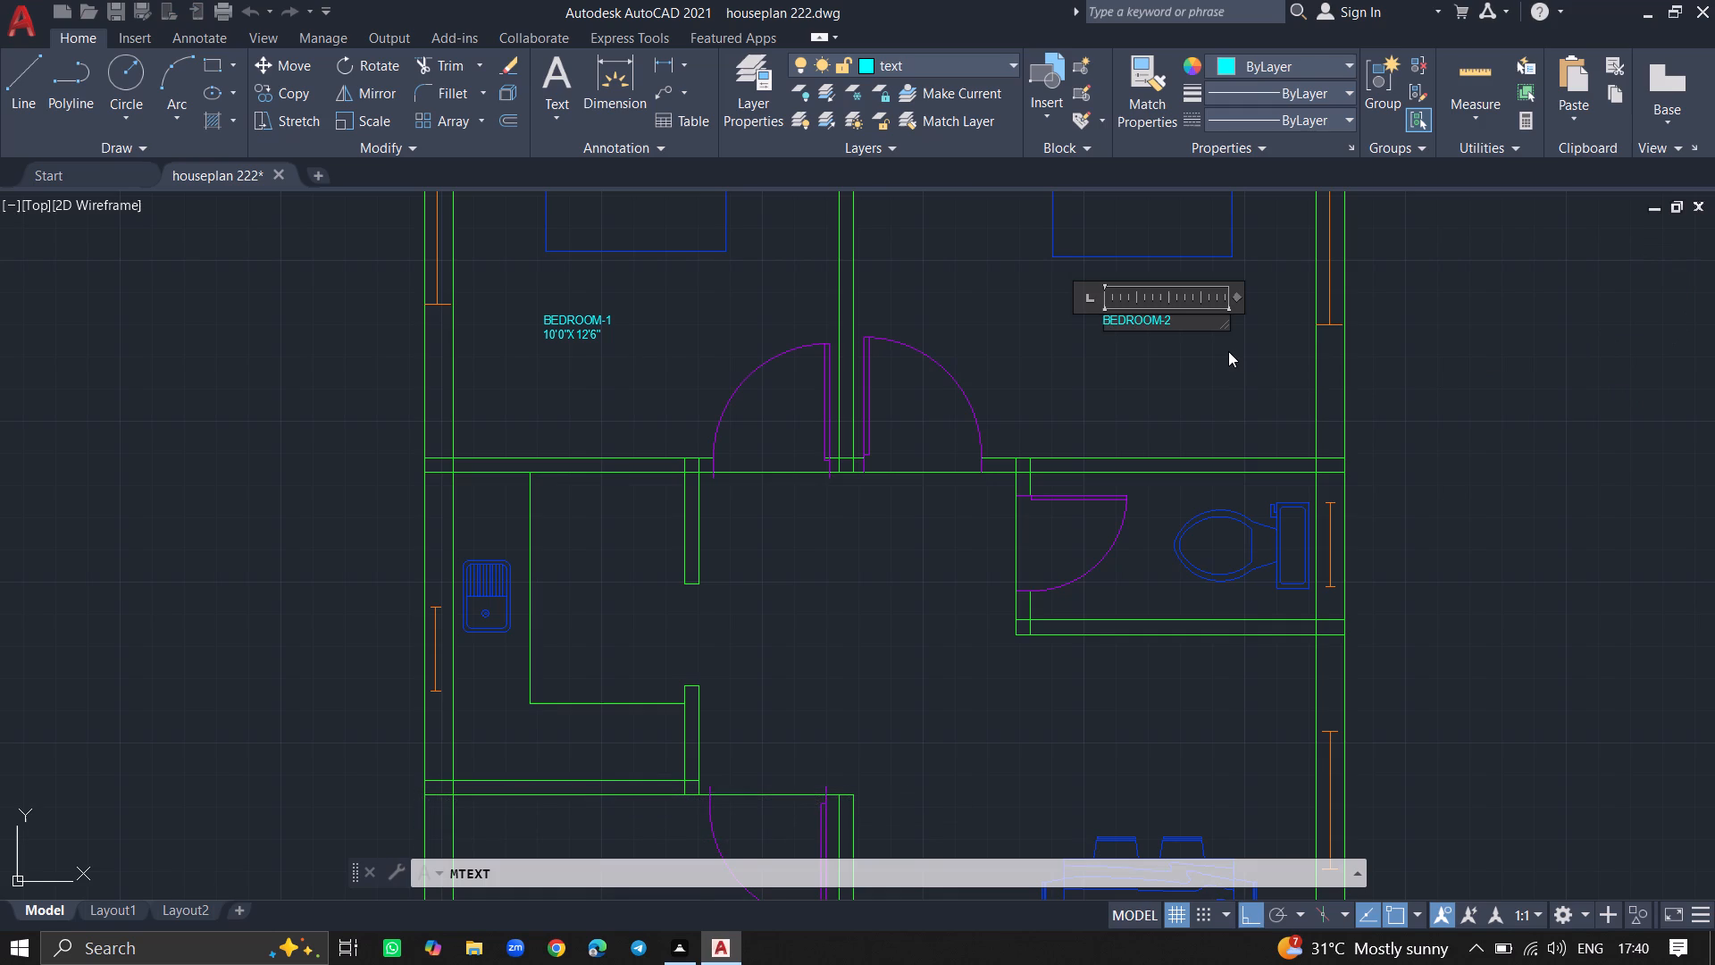
Add the room size 12'0"X12'6" as the second line of the BEDROOM-2 label and finish the text.
key(Return)
text(12)
text('0")
key(x)
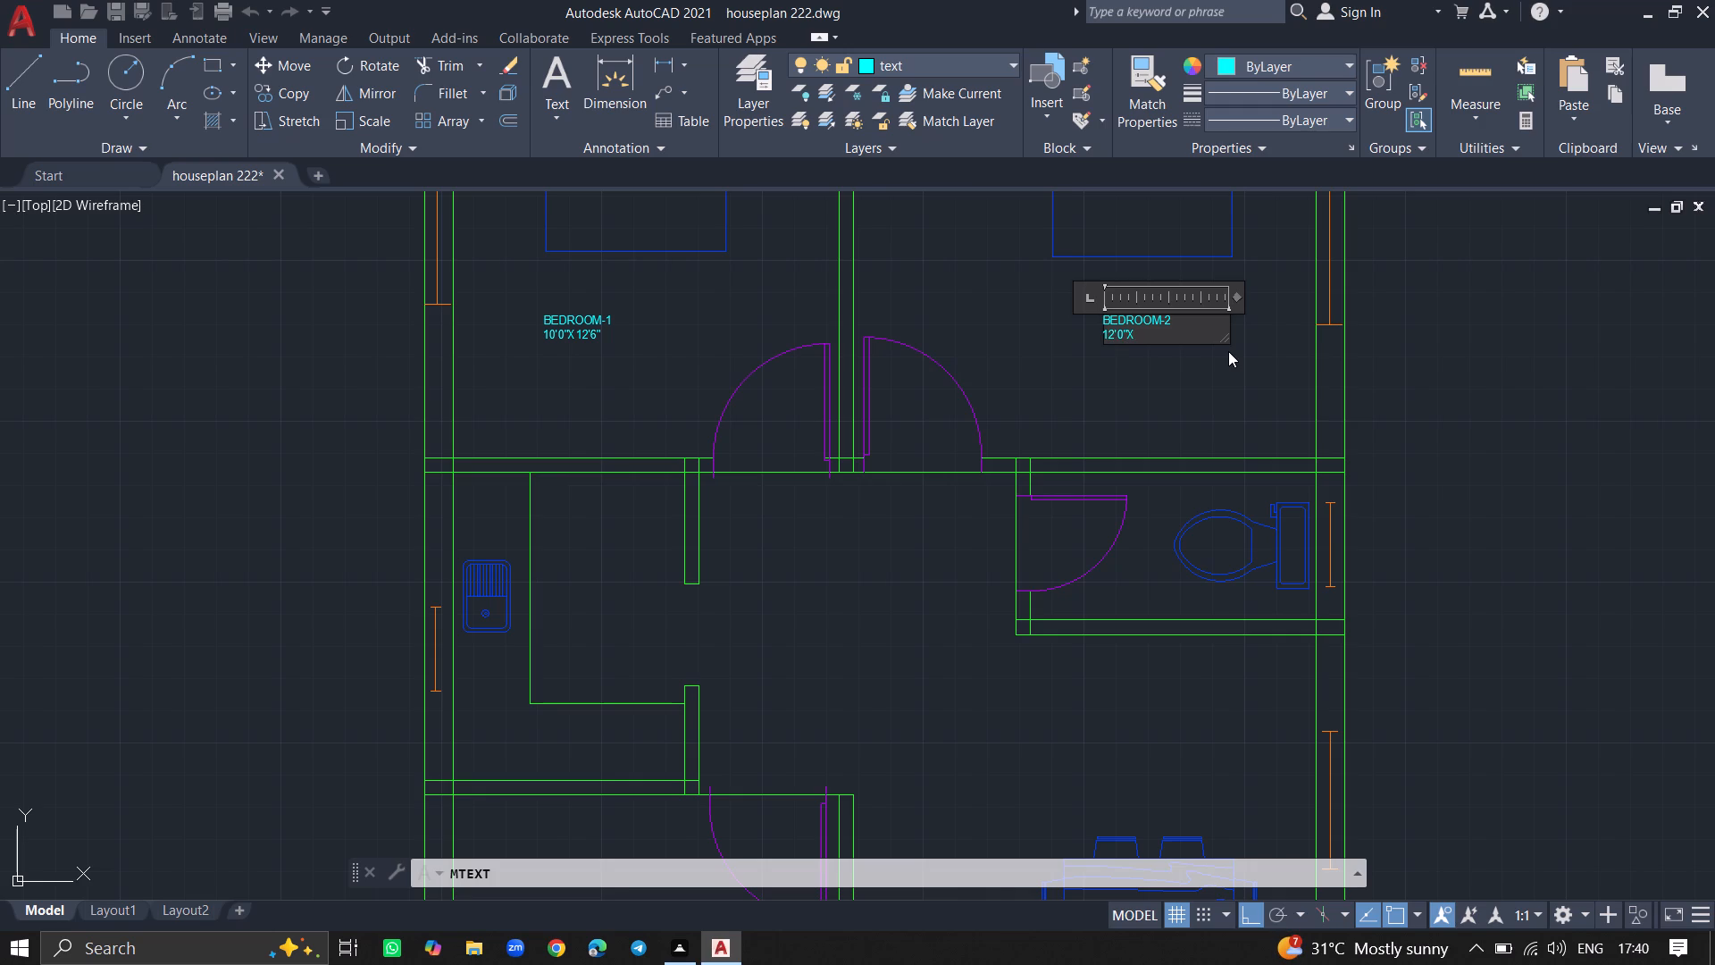
text(12)
key(apostrophe)
key(6)
ctrl+scroll(1204, 344, up, 2)
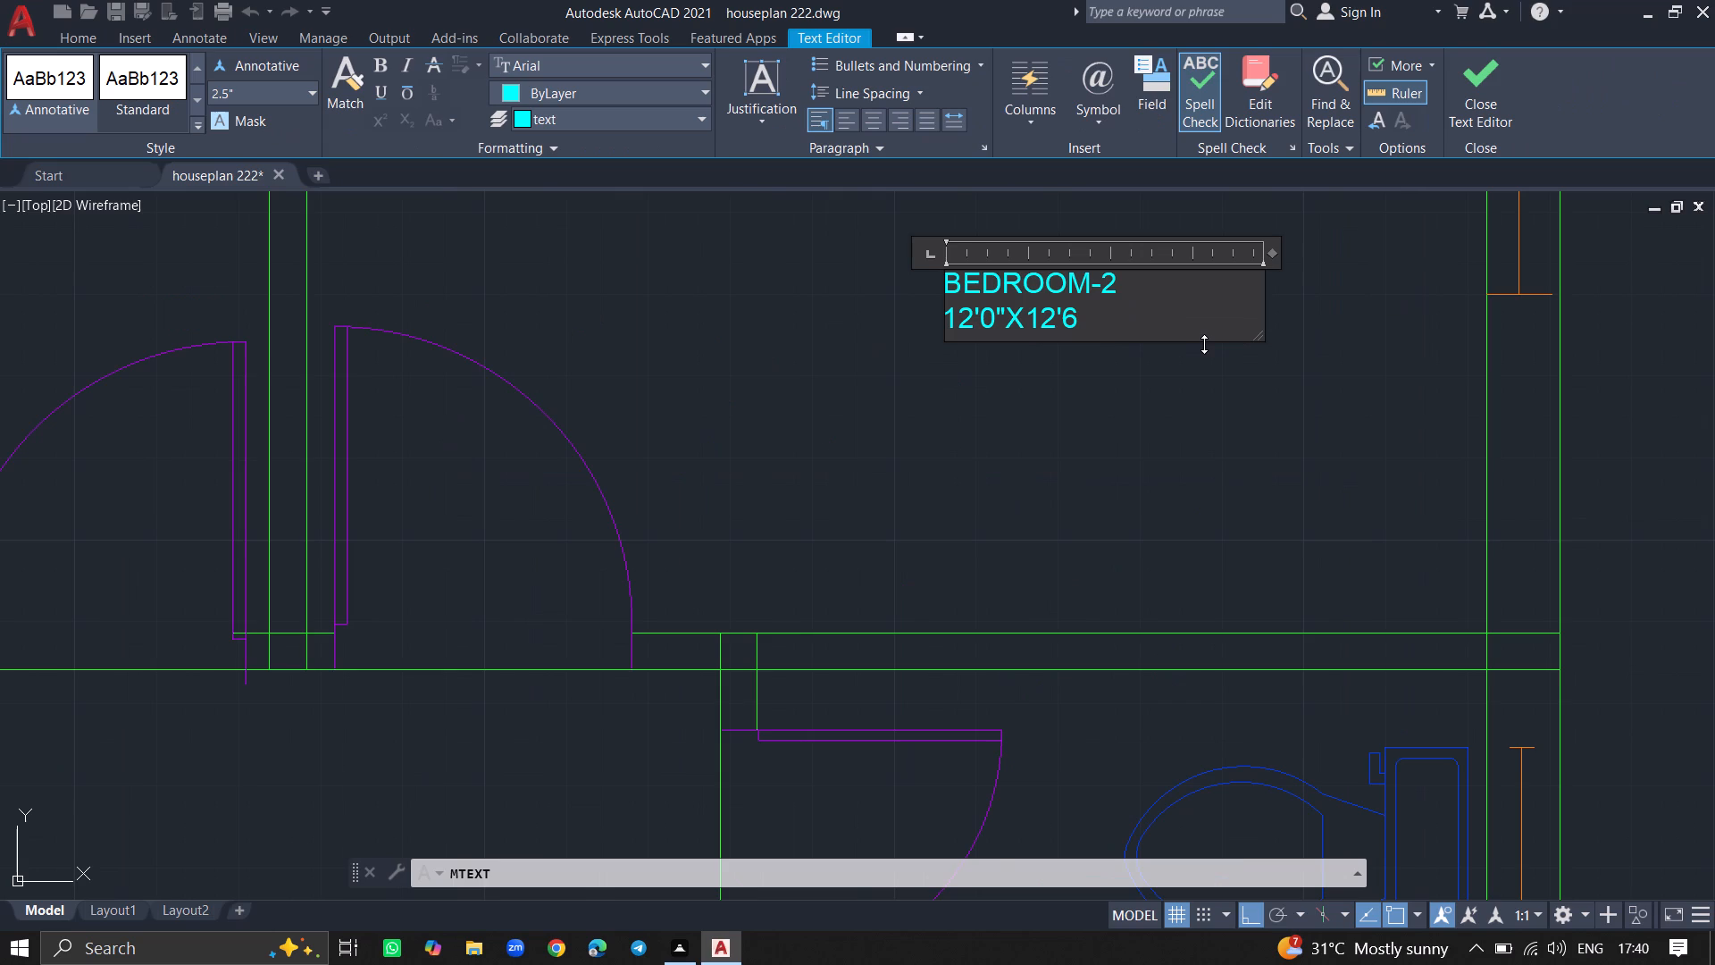
key(shift+quotedbl)
click(1158, 425)
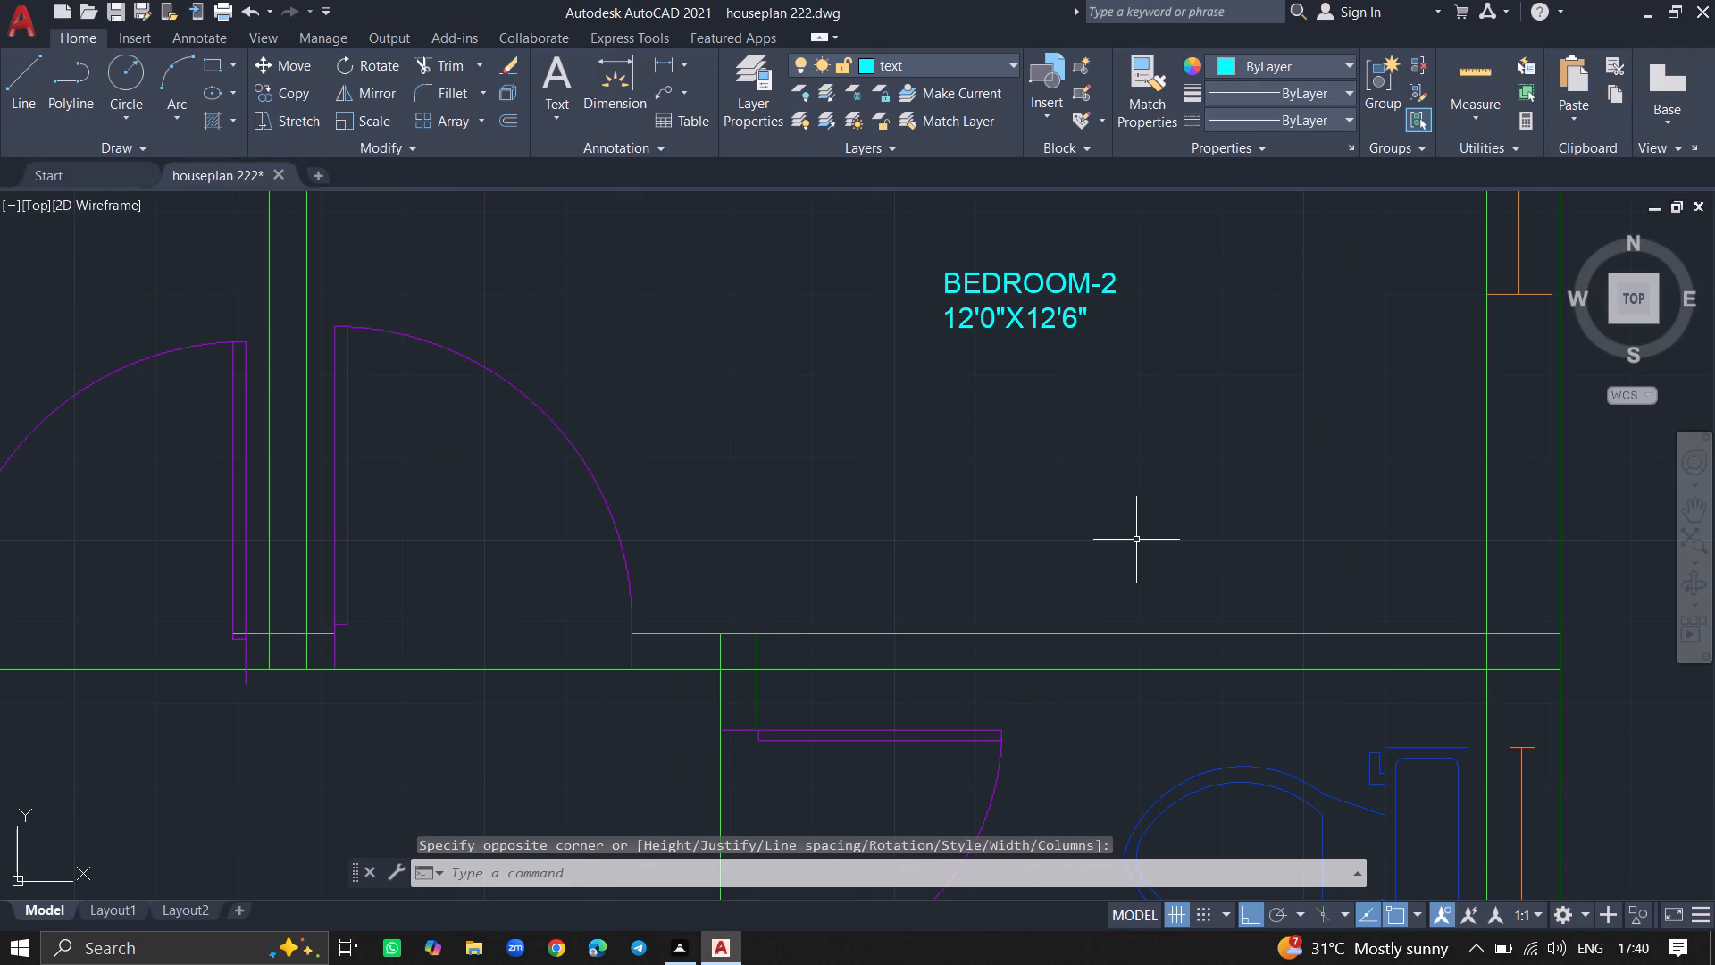
Place a multiline text box about 1'8" across diagonally between the toilet room's door swing and south wall, with the first line TOILET.
ctrl+scroll(1136, 540, down, 2)
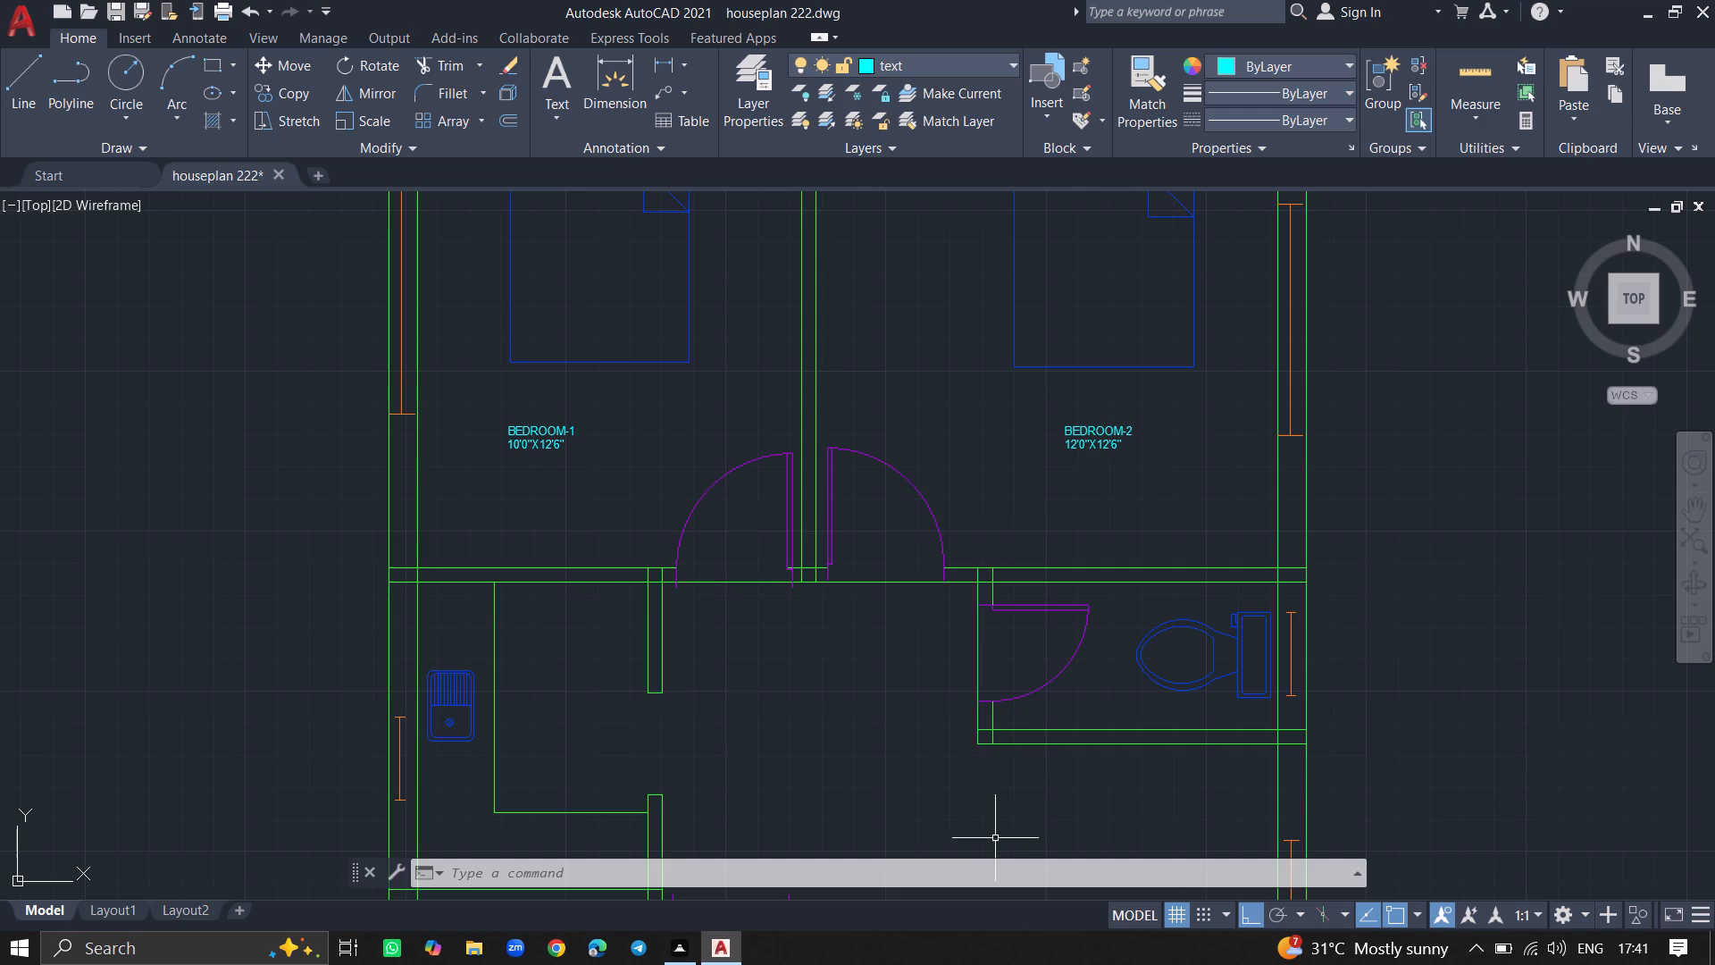
ctrl+scroll(980, 768, down, 2)
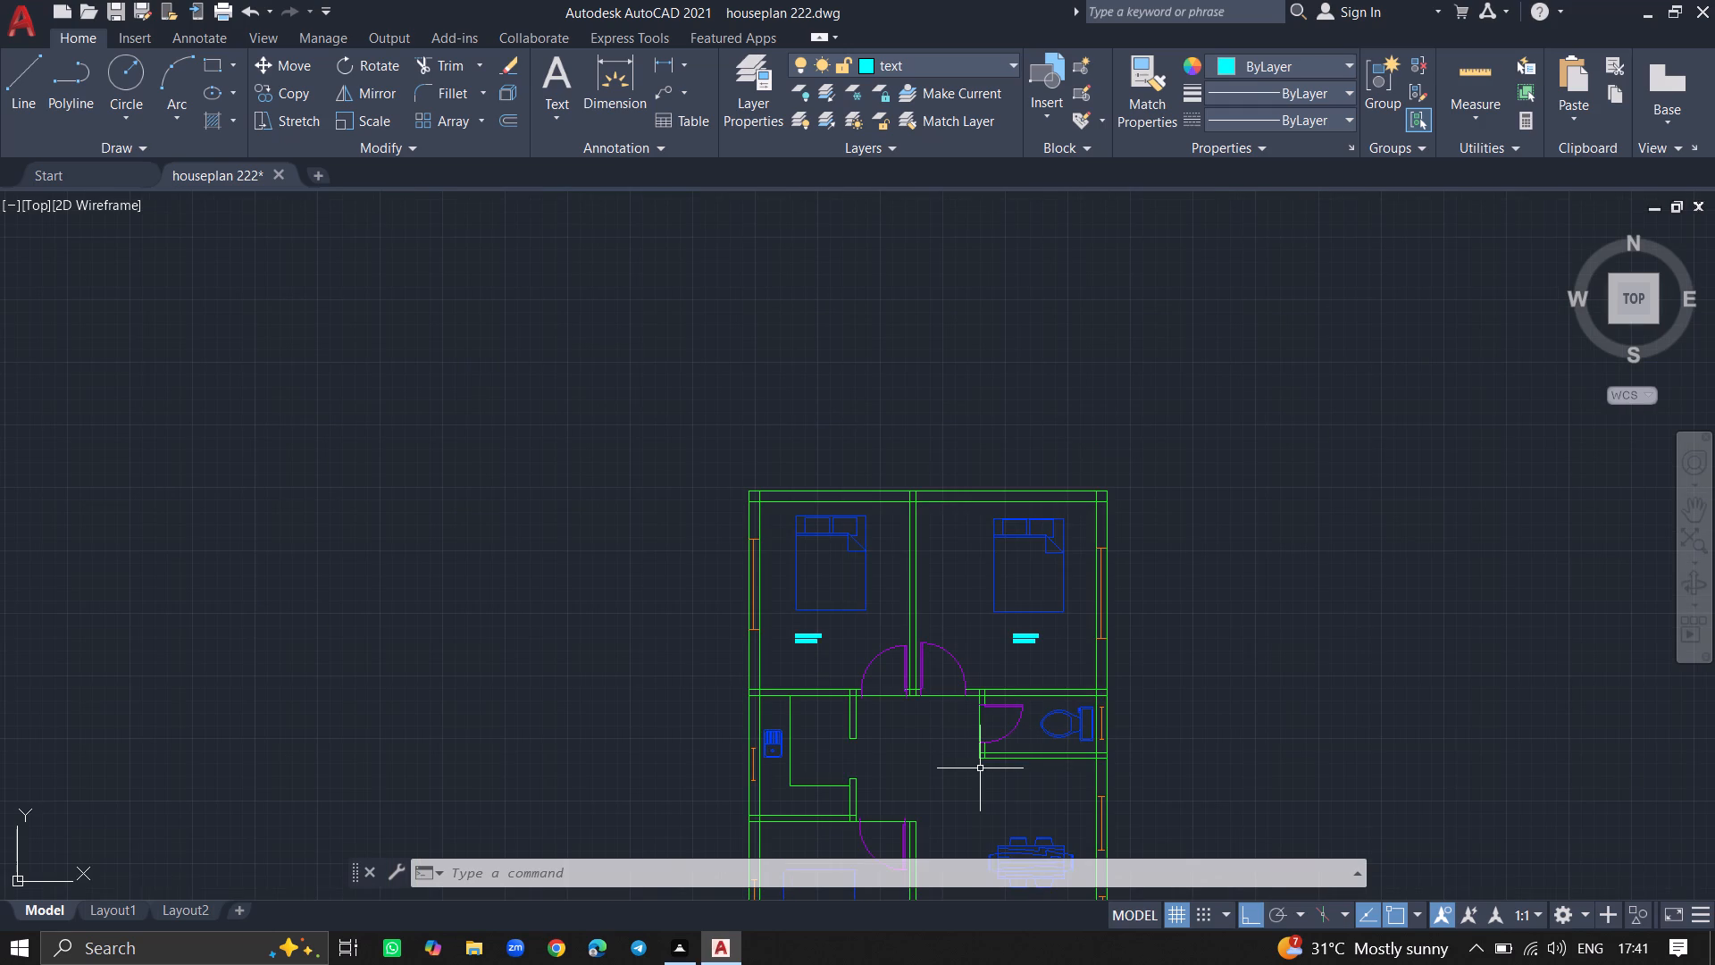
text(MTEXT)
key(Return)
ctrl+scroll(1003, 737, up, 3)
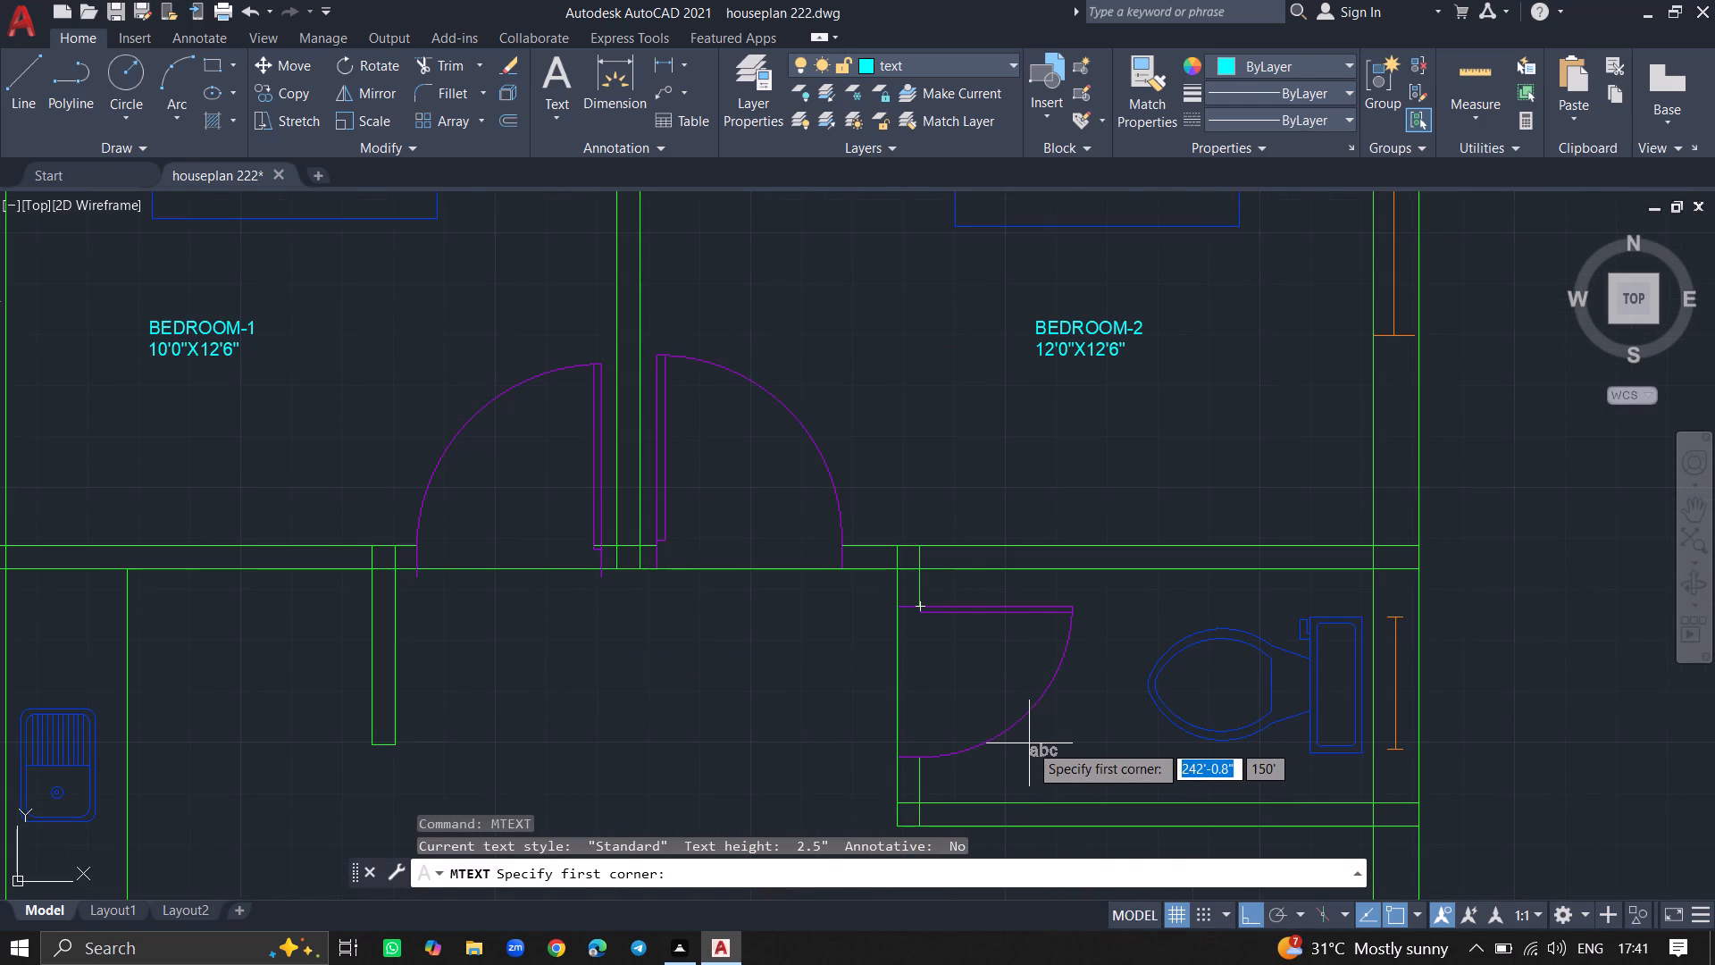
click(1029, 743)
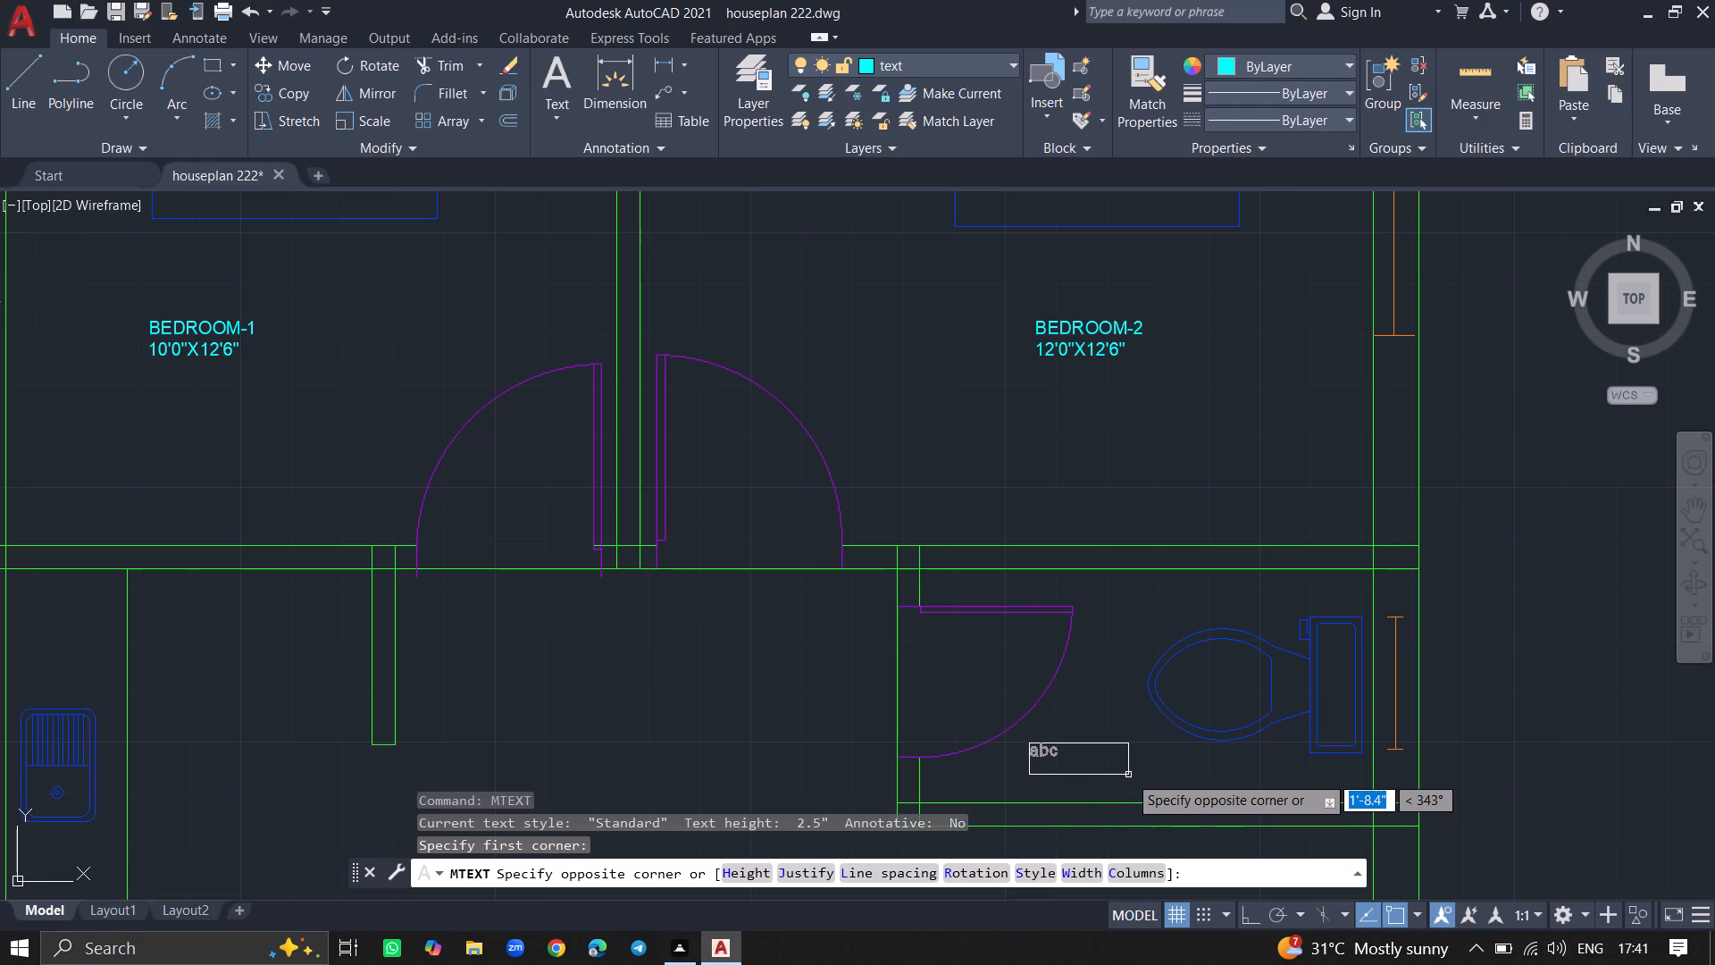
click(1128, 775)
text(TOILET)
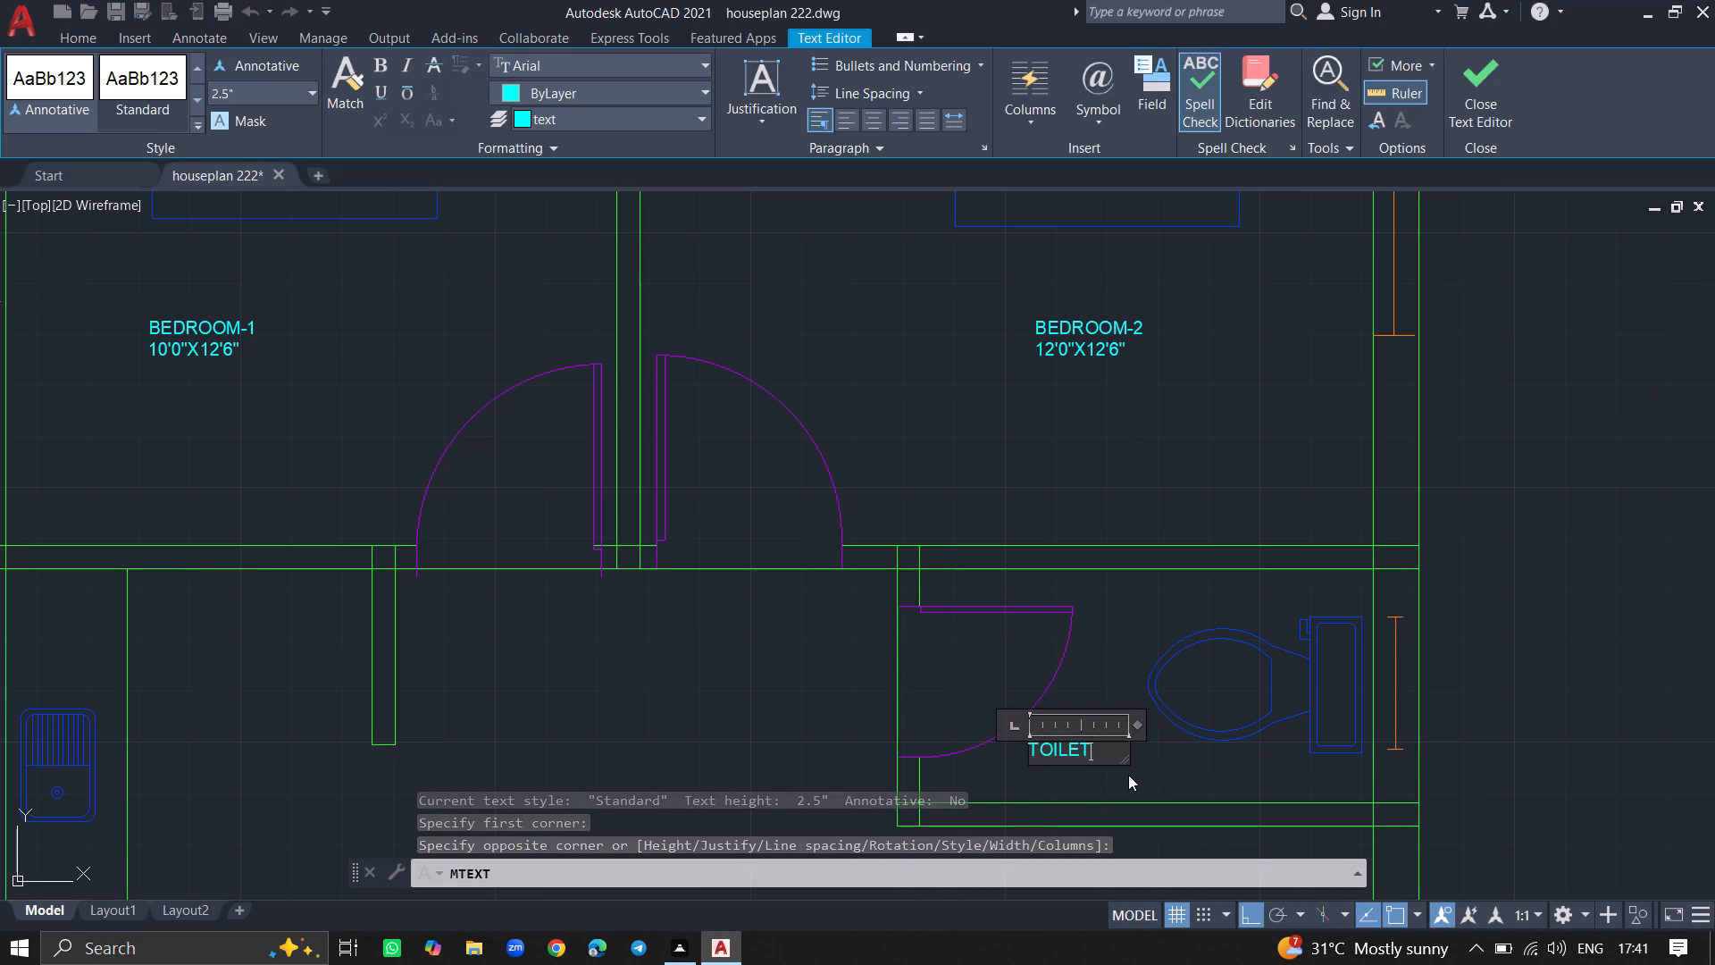
Add the room size 7'5"X3'10" as the second line of the TOILET label and finish the text.
key(Return)
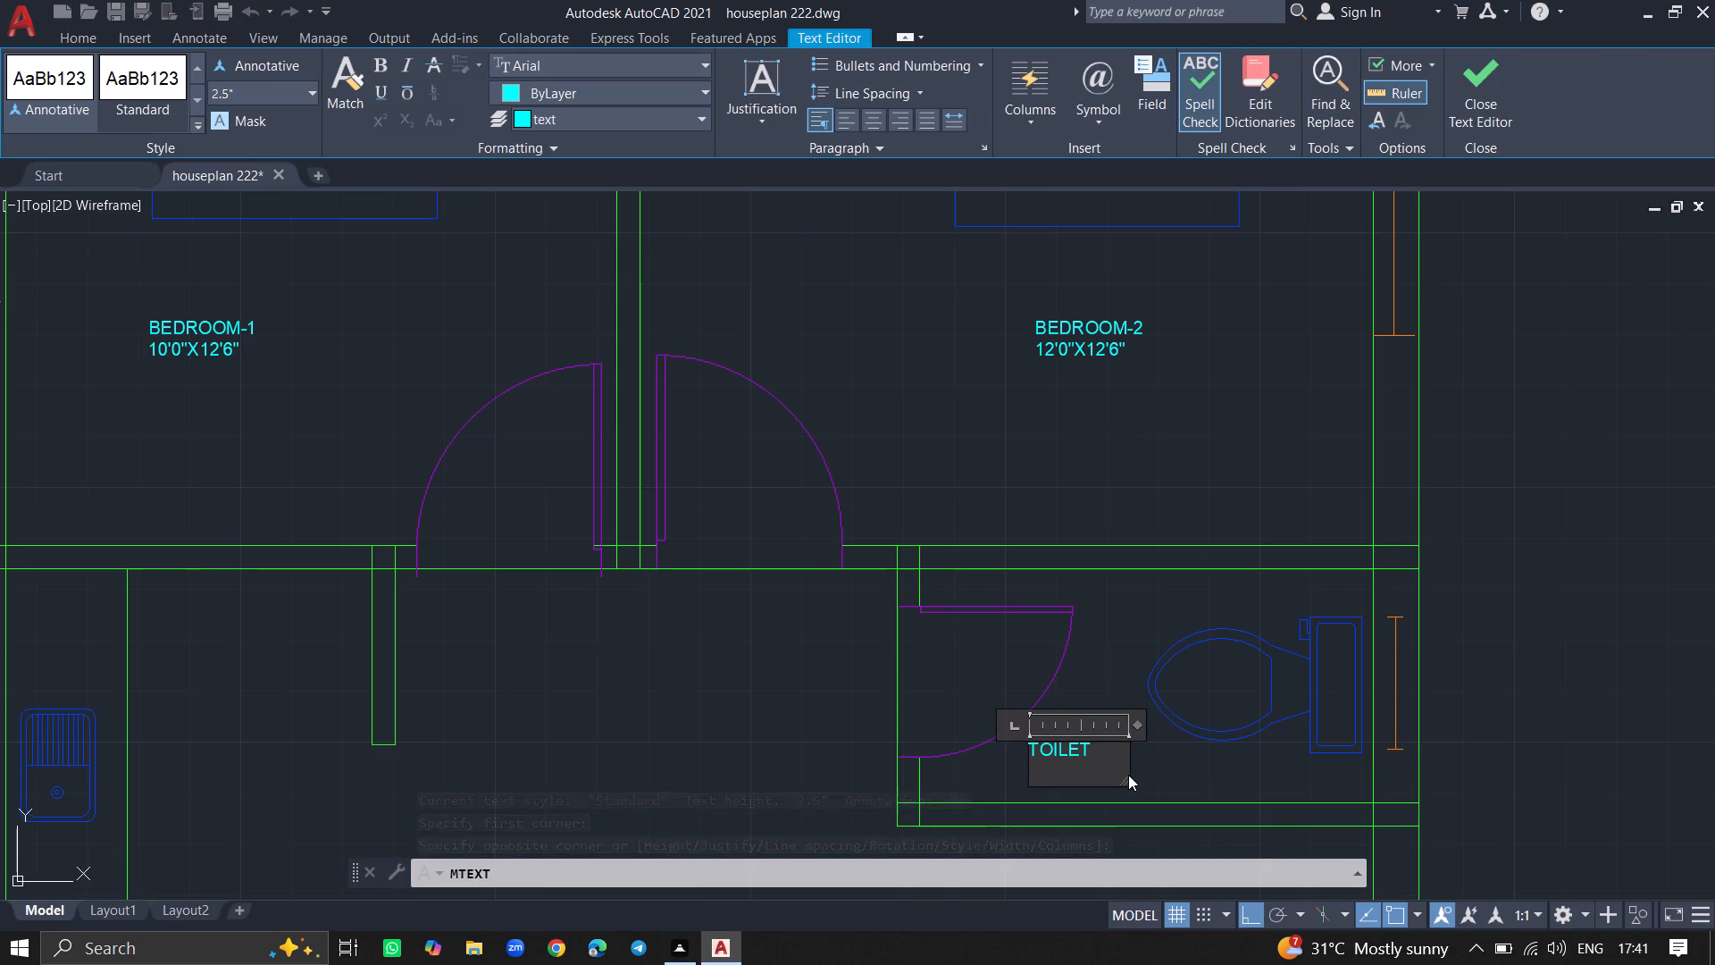
key(7)
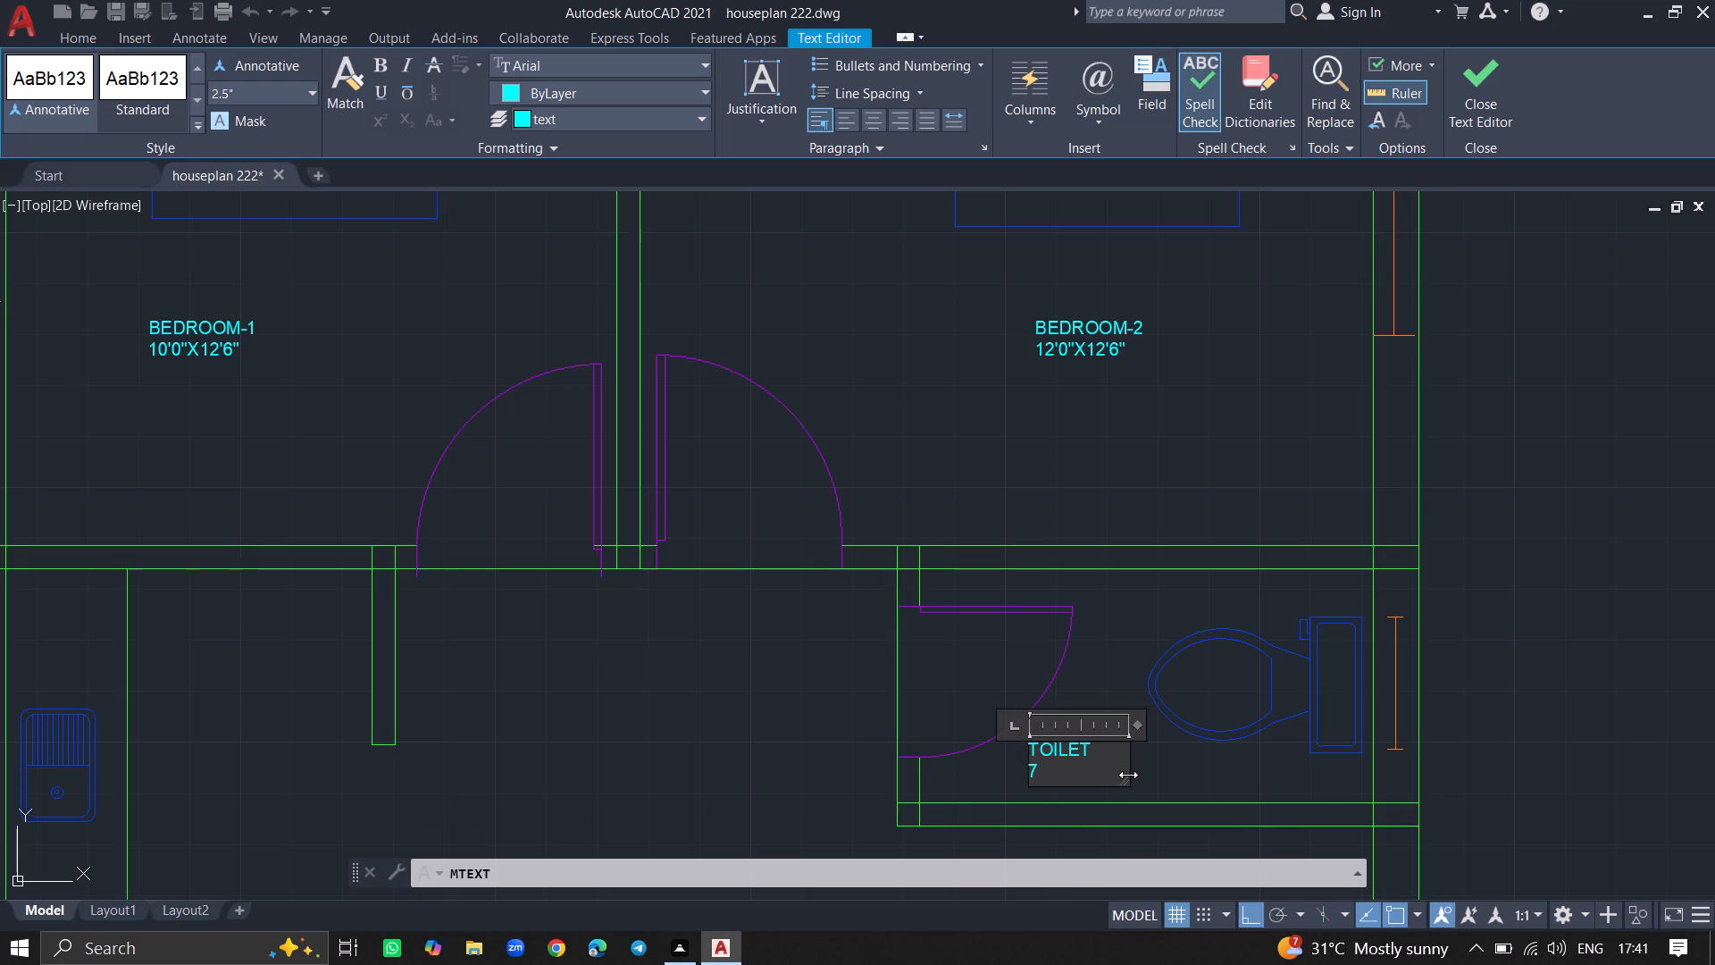
key(apostrophe)
key(5)
key(shift+quotedbl)
key(x)
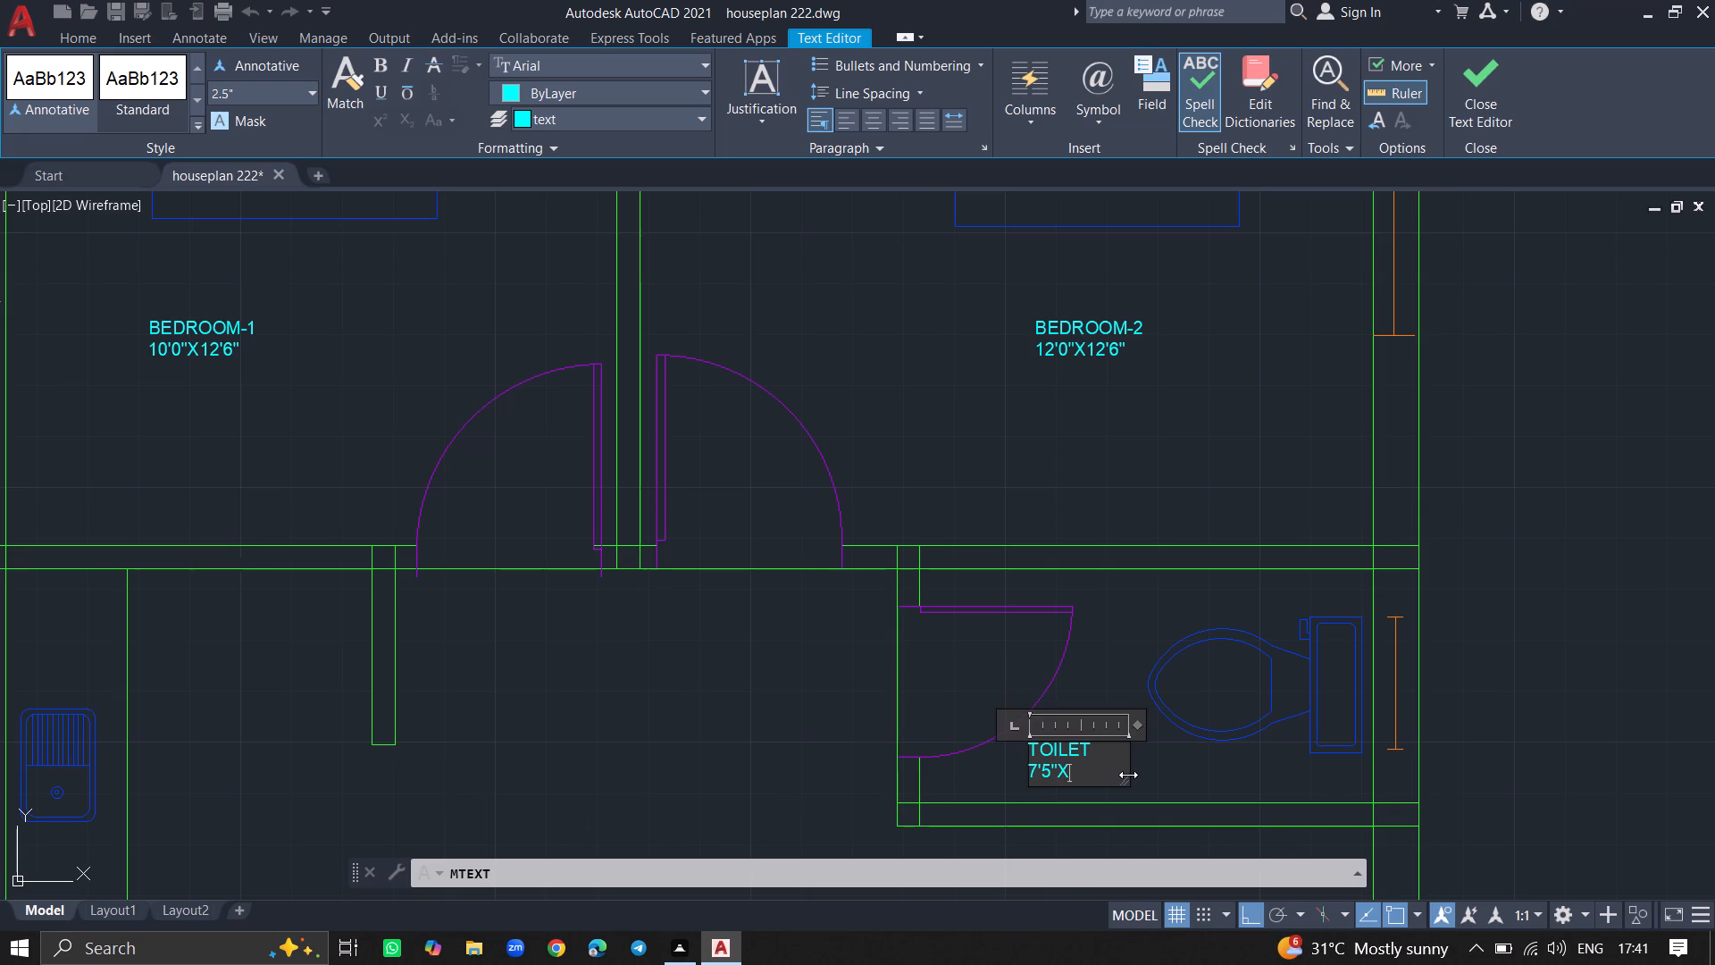
key(3)
key(apostrophe)
key(1)
key(0)
key(shift+quotedbl)
click(786, 782)
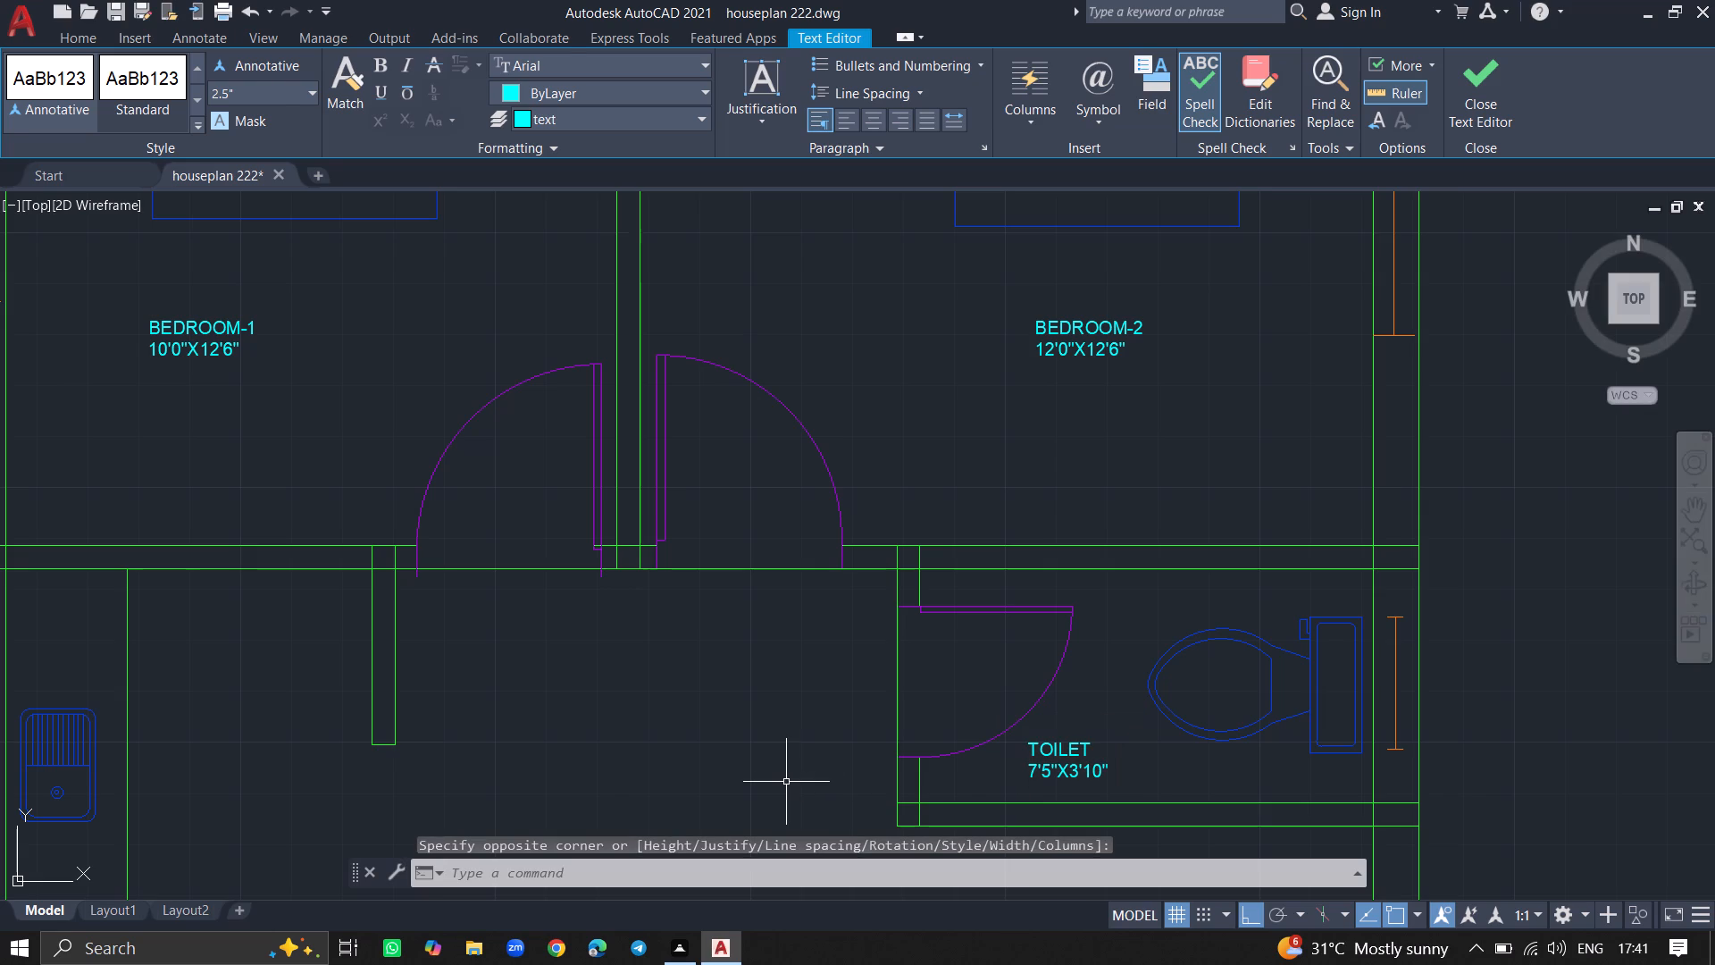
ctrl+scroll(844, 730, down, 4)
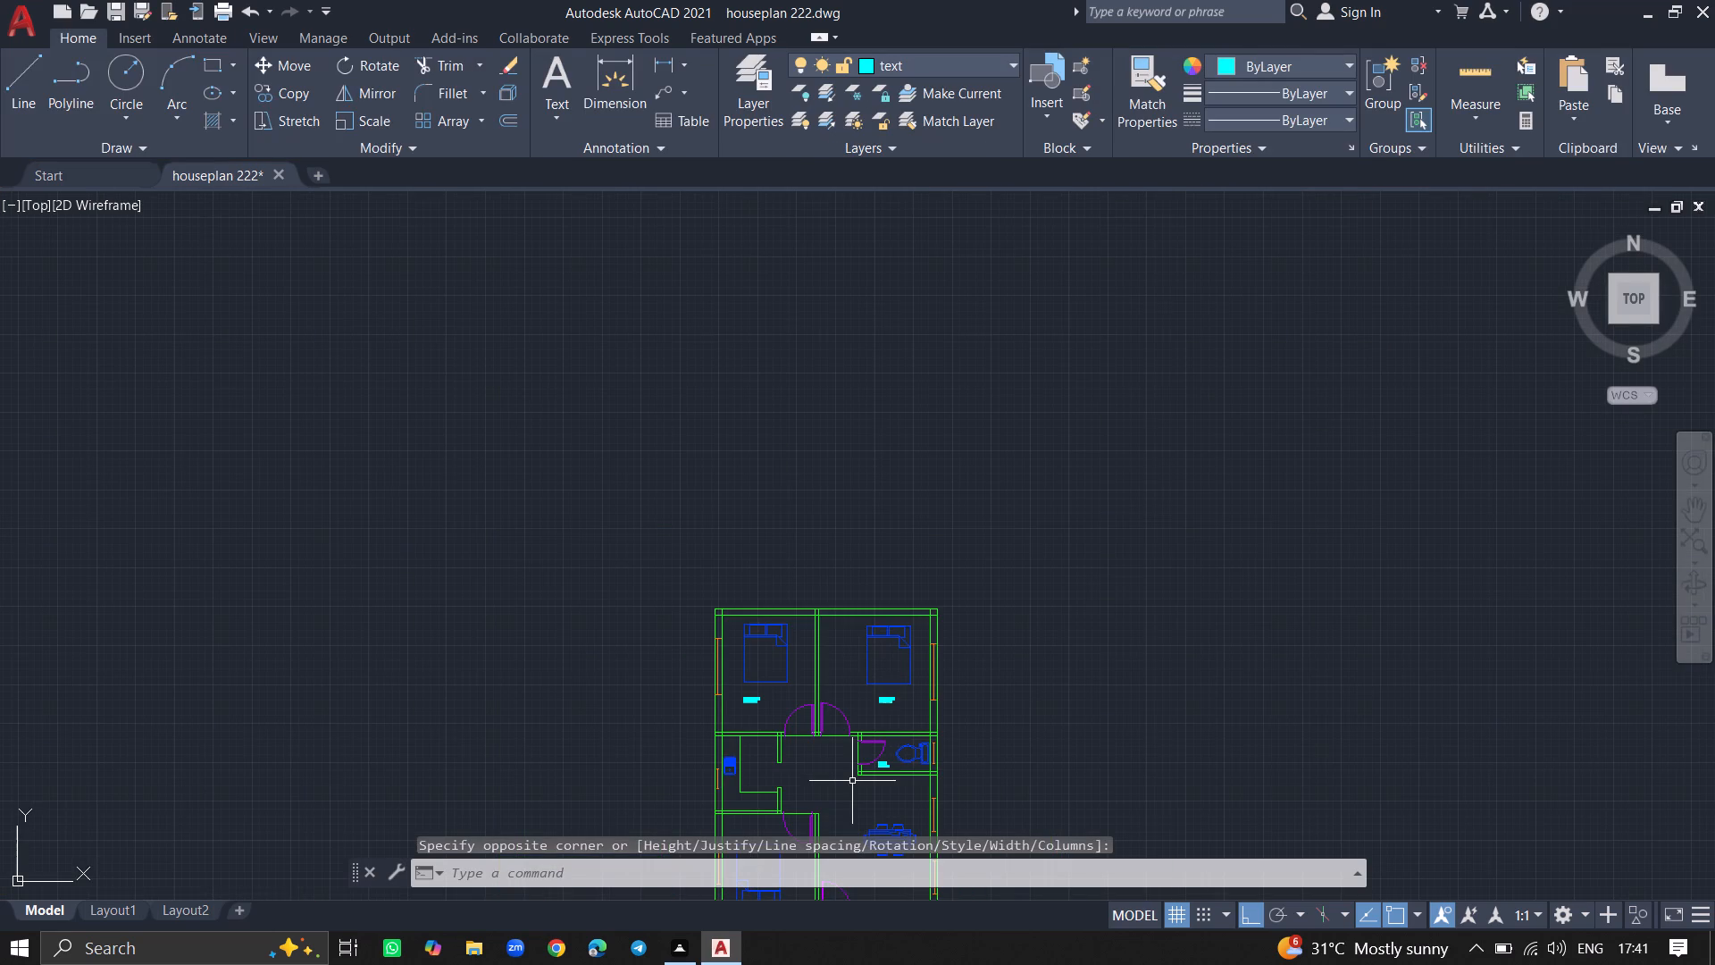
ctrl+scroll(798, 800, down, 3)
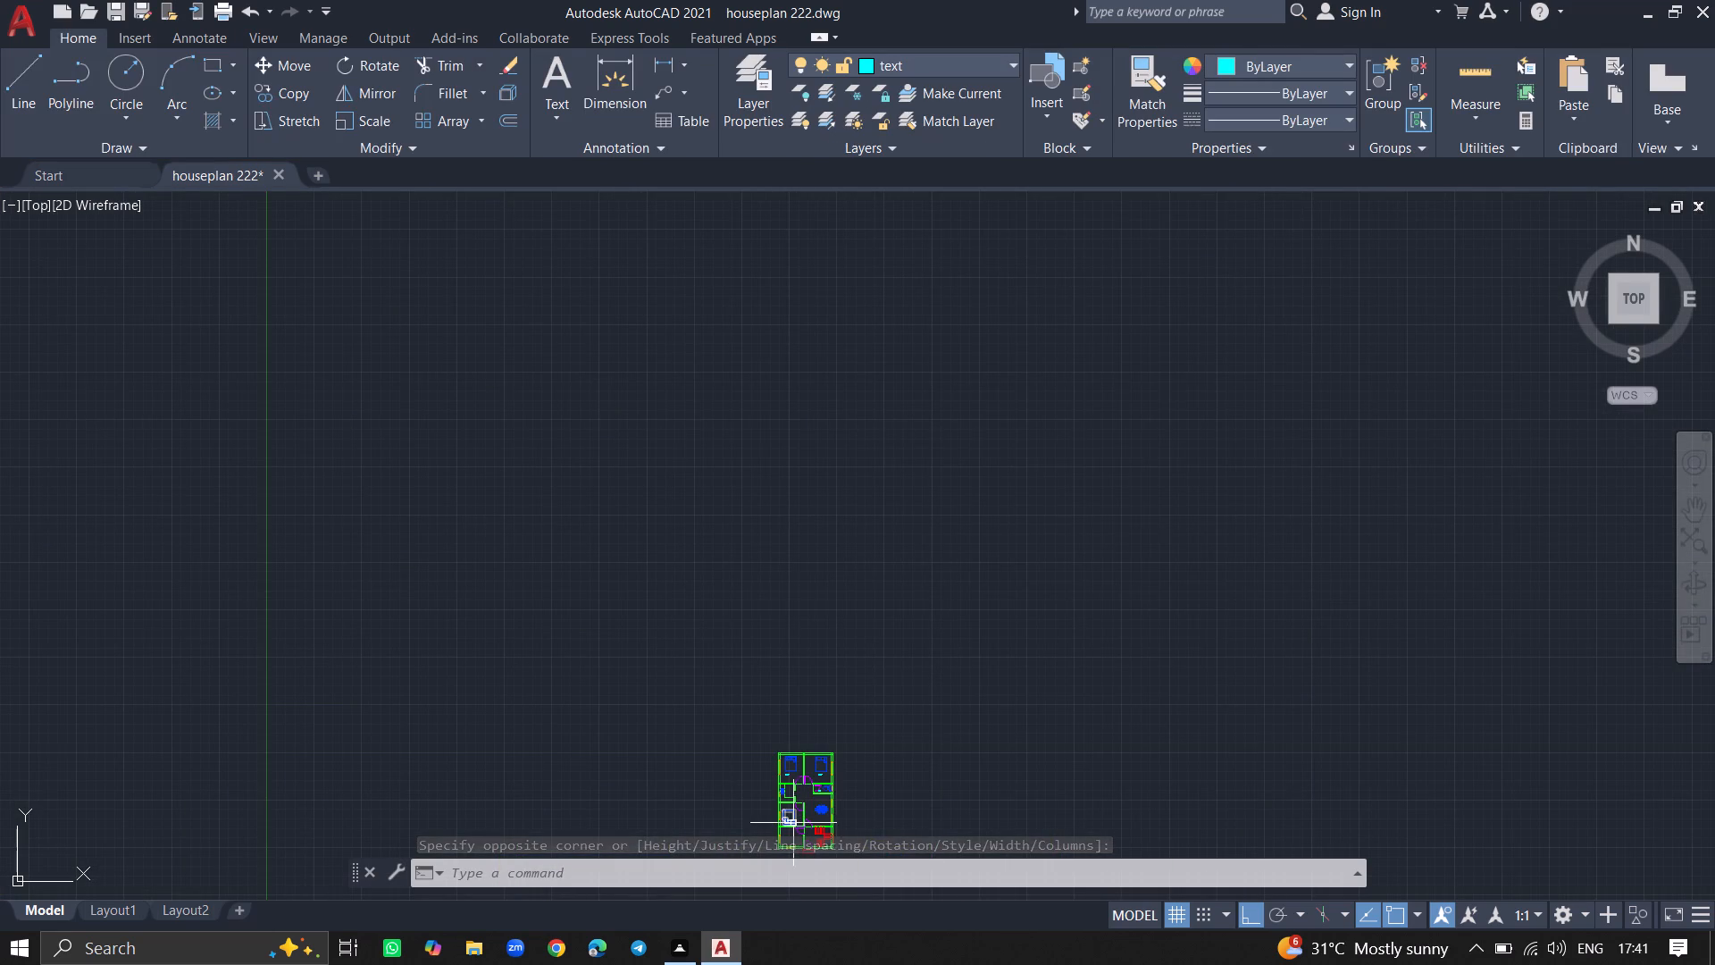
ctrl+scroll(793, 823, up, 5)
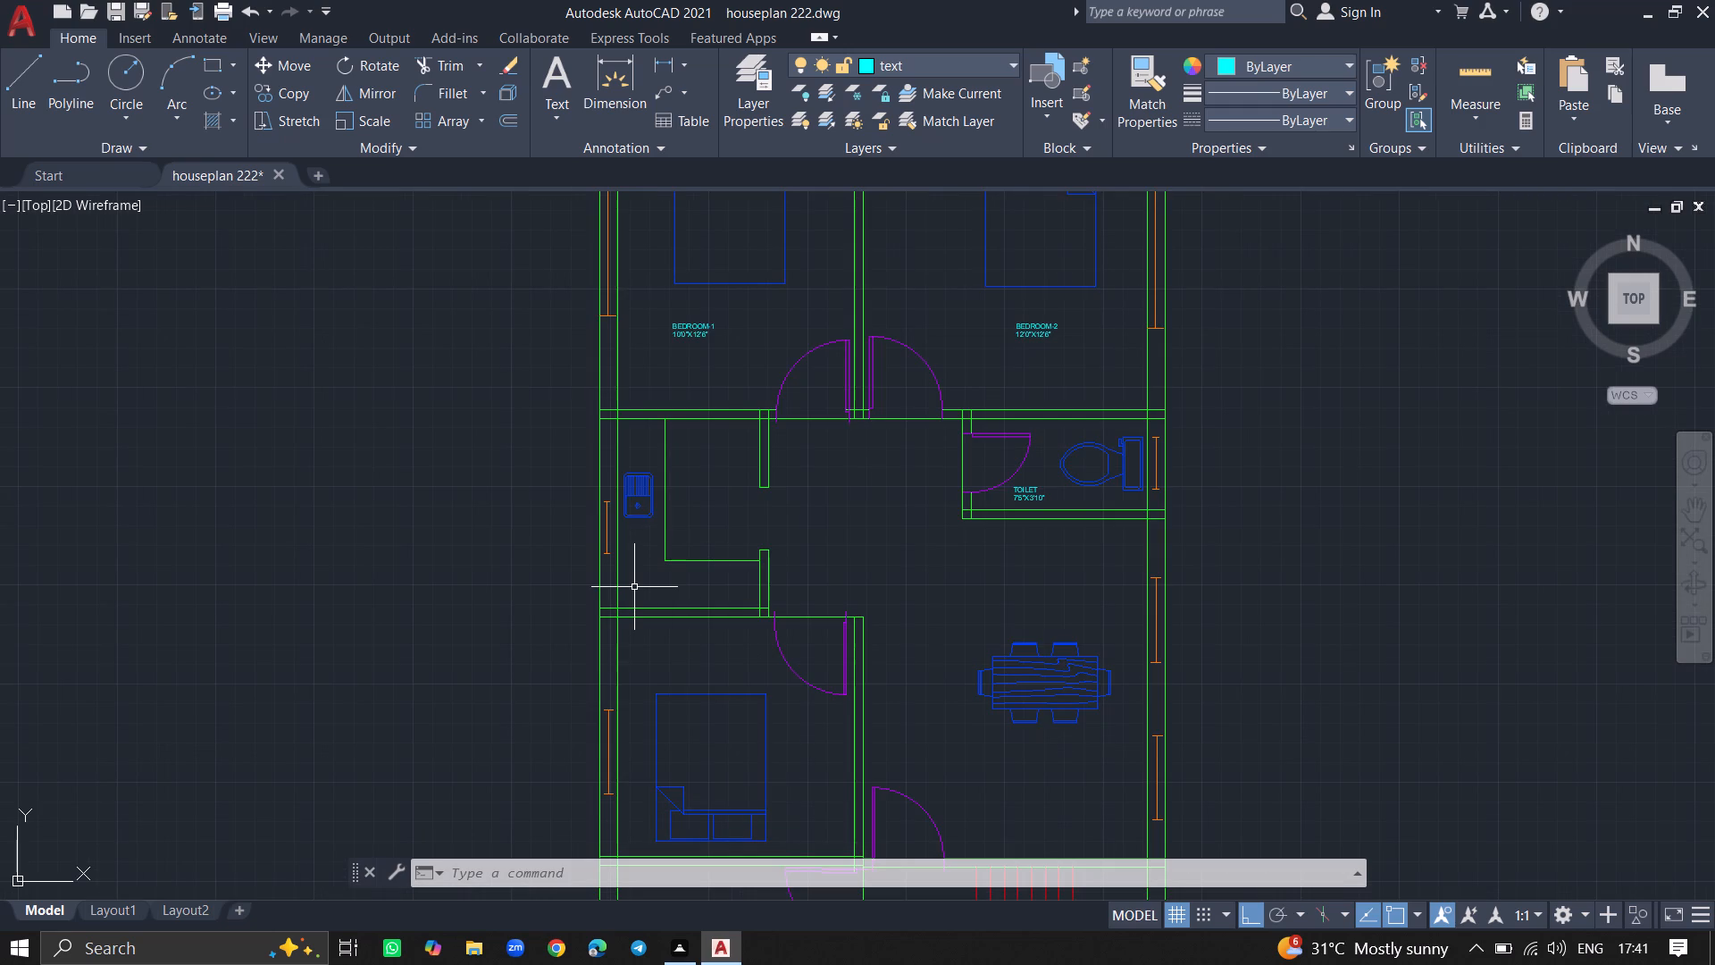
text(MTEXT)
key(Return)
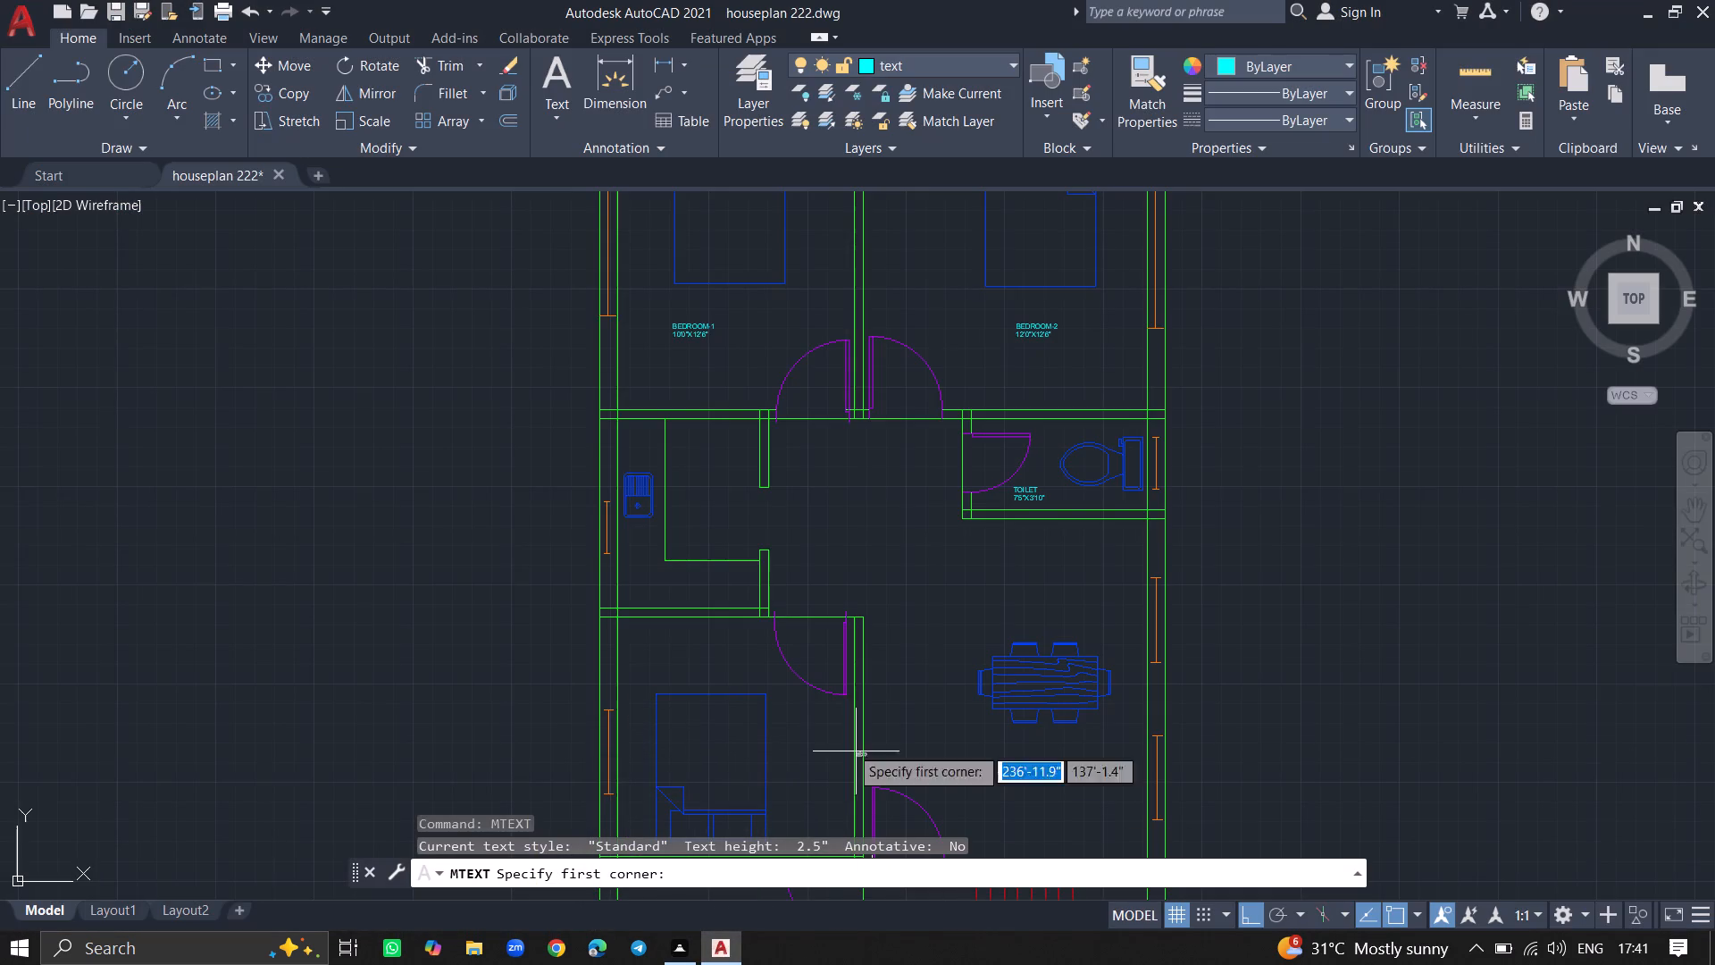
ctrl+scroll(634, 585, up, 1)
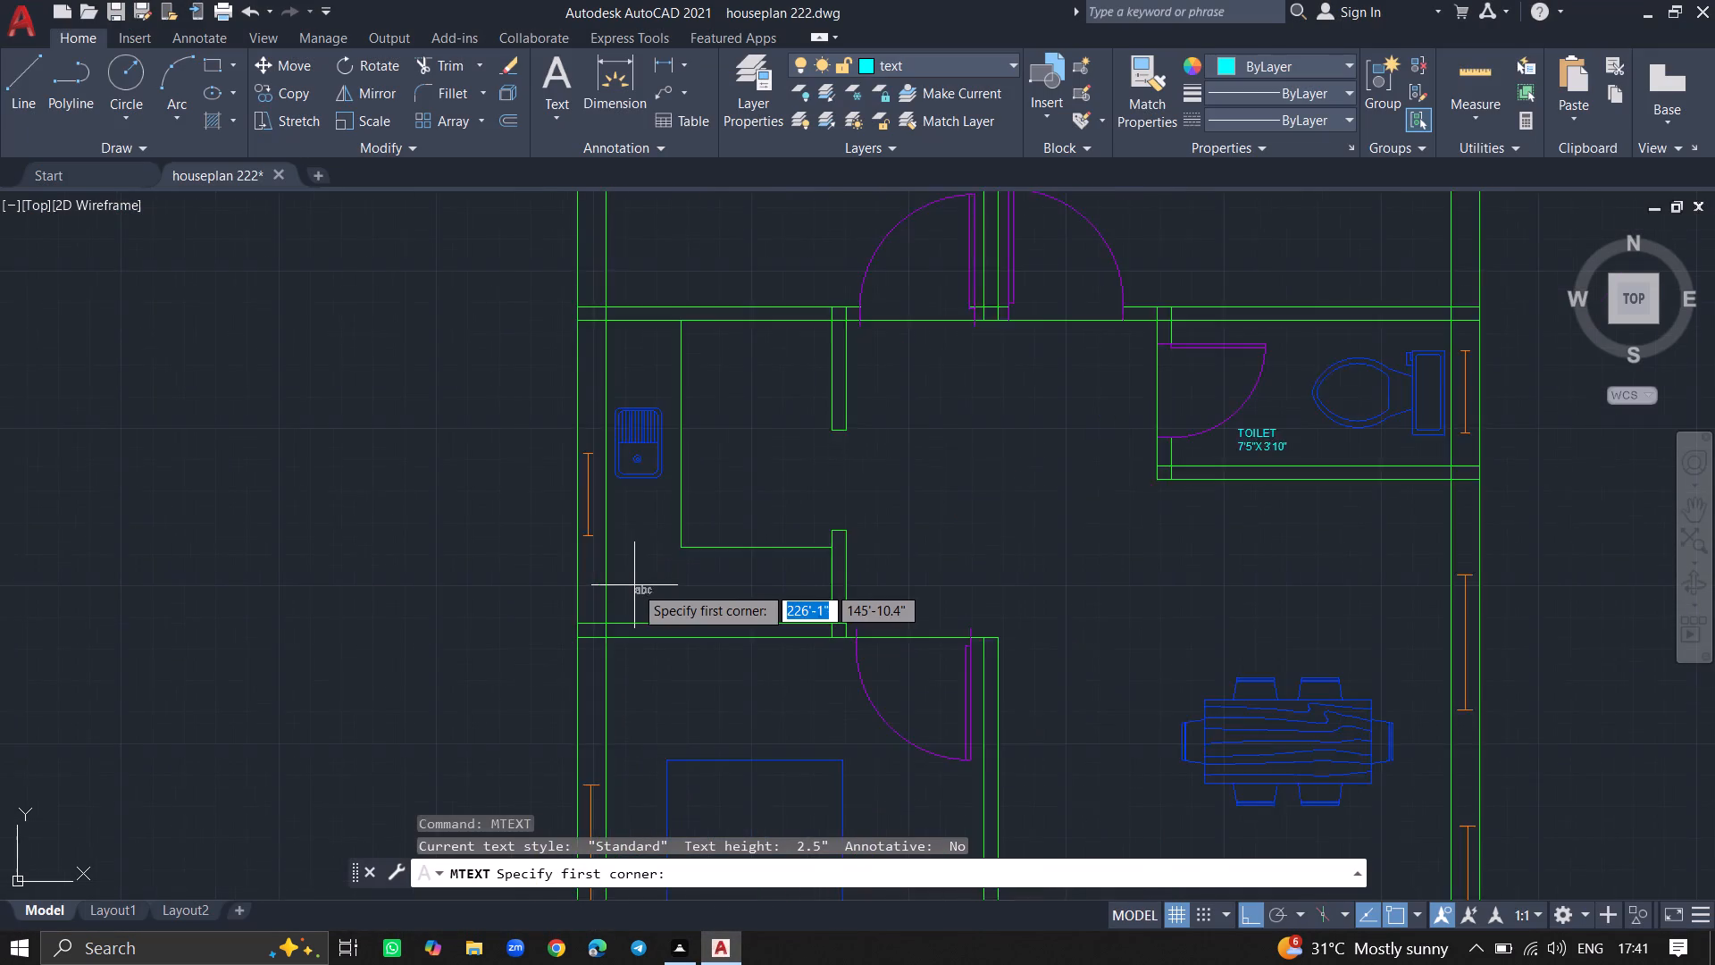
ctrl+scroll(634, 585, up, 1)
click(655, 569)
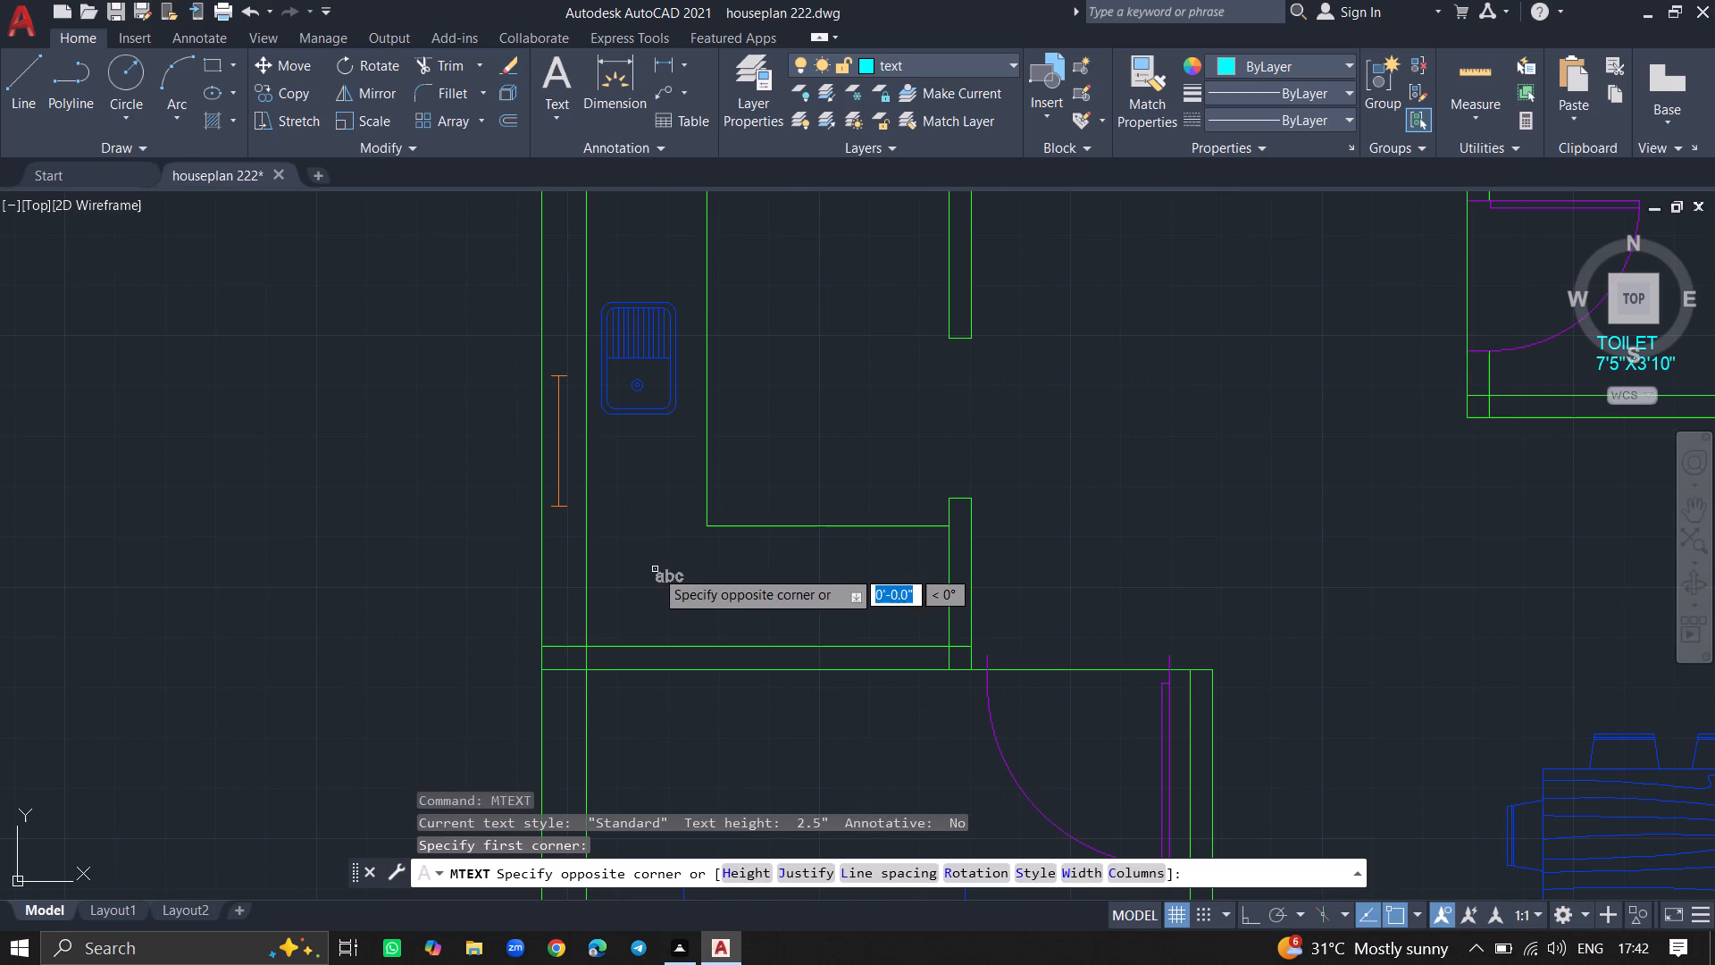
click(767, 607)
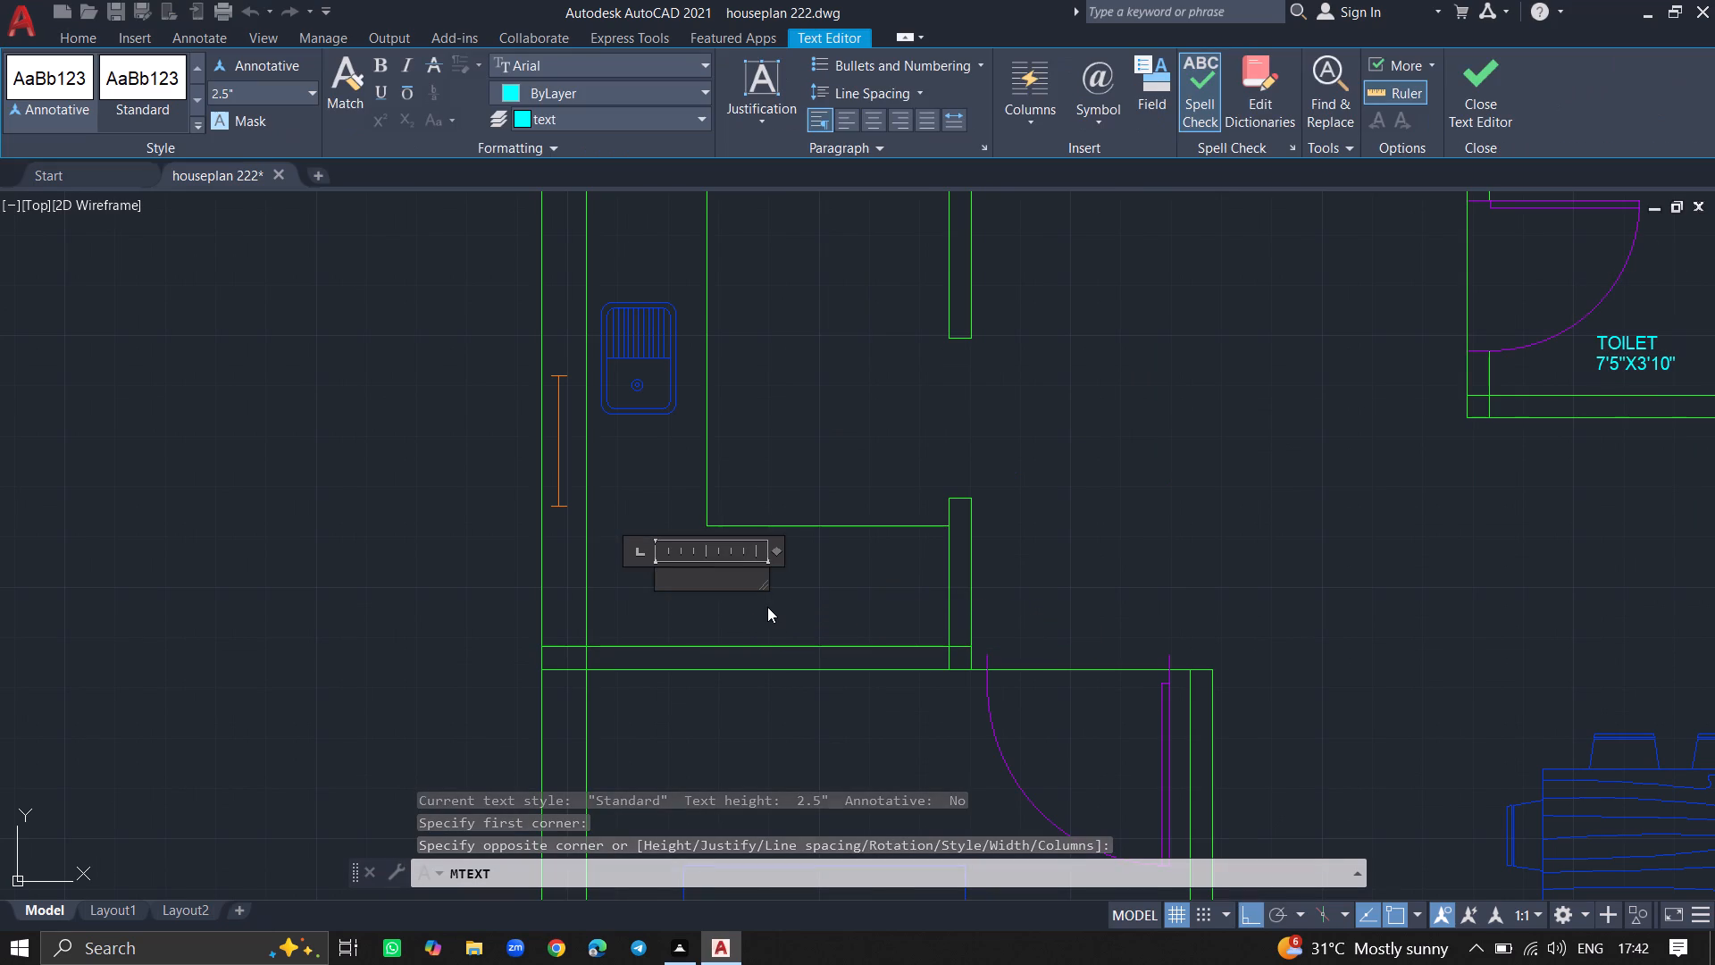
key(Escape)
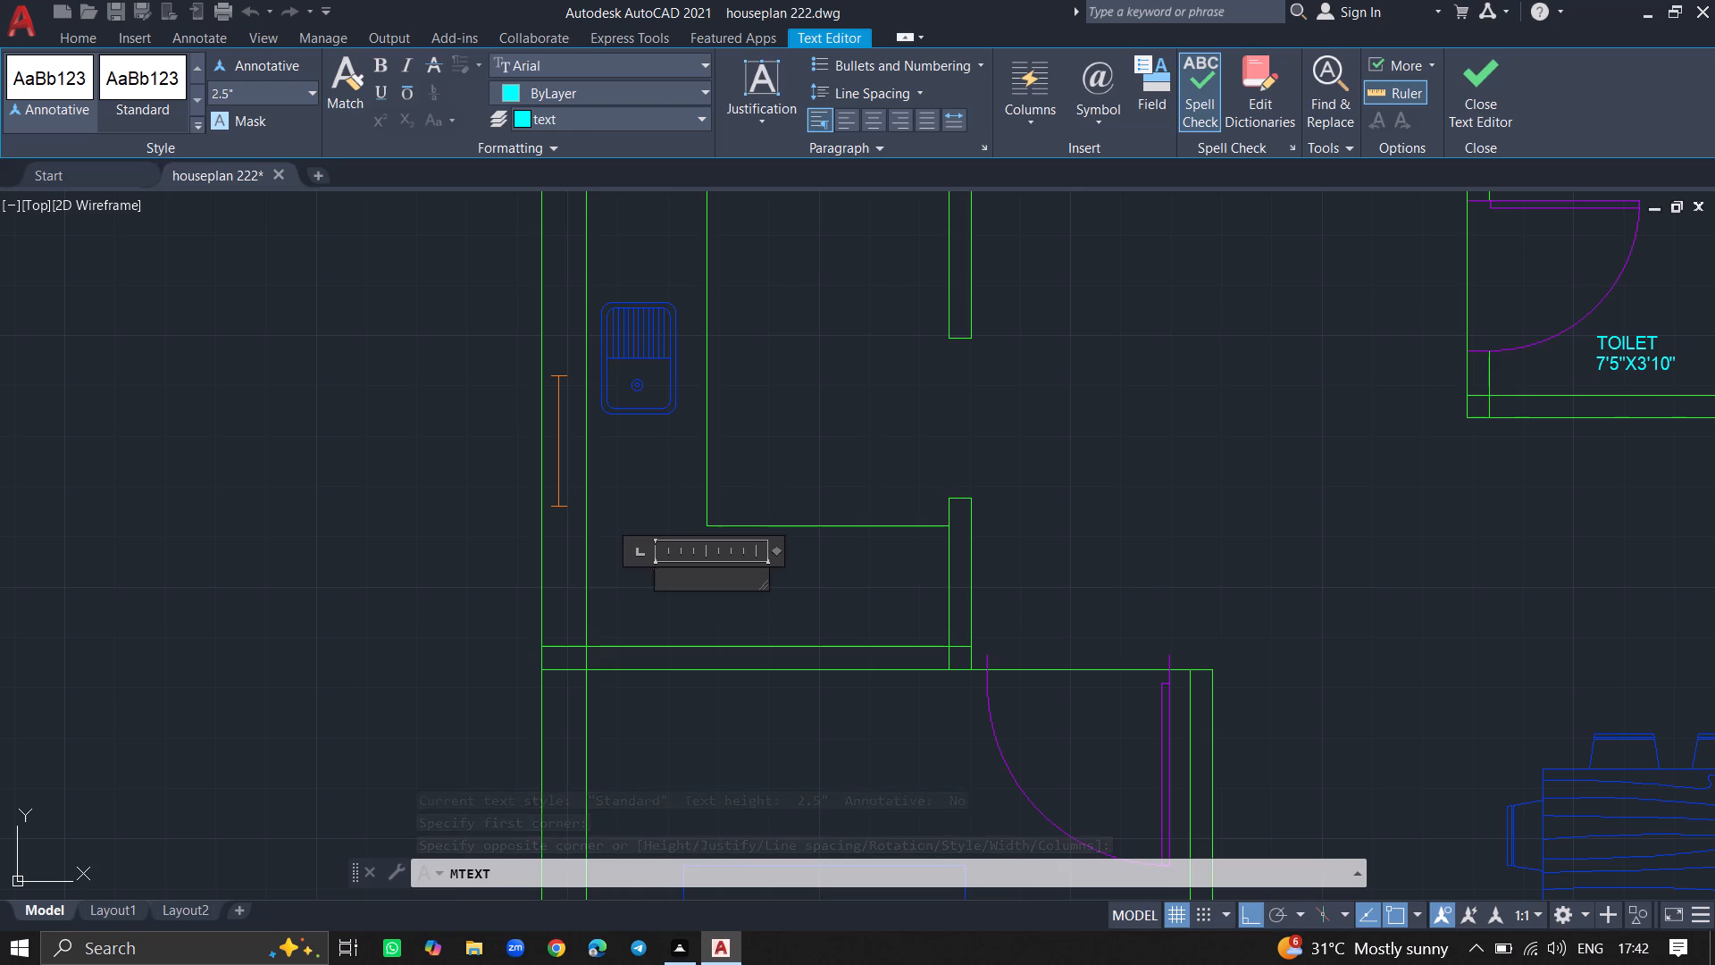
Place a multiline text box in the kitchen's open floor area, east of the sink counter, with the first line KITCHEN.
text(MTEXT)
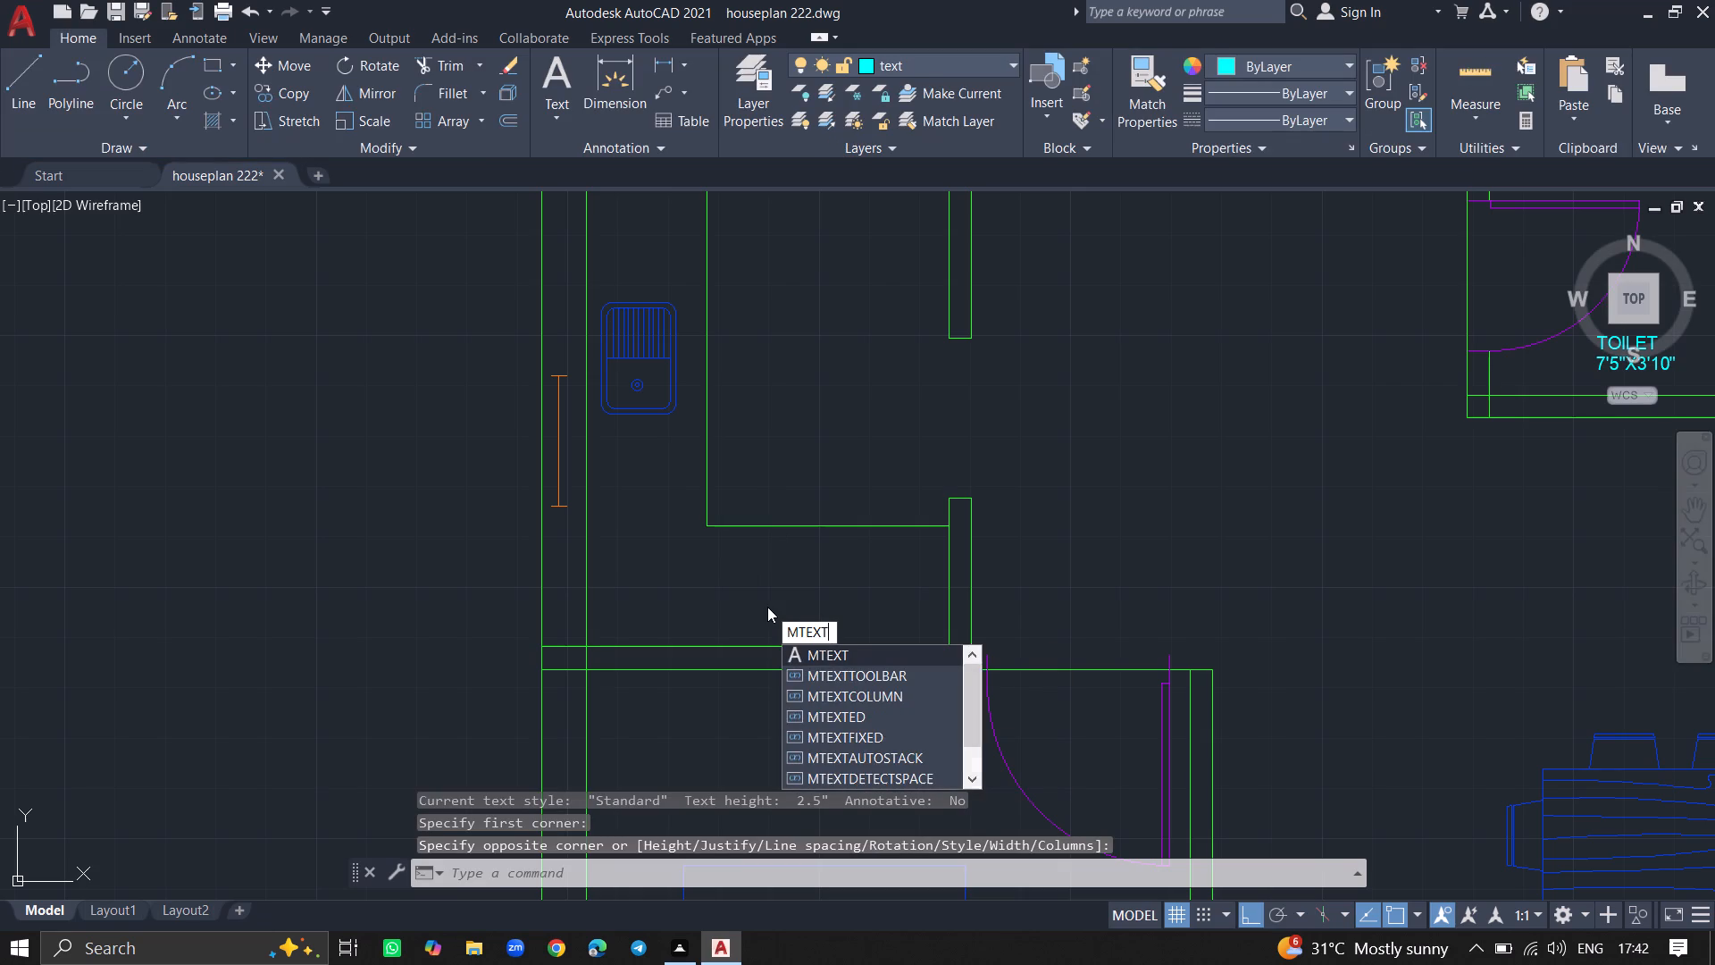
key(Return)
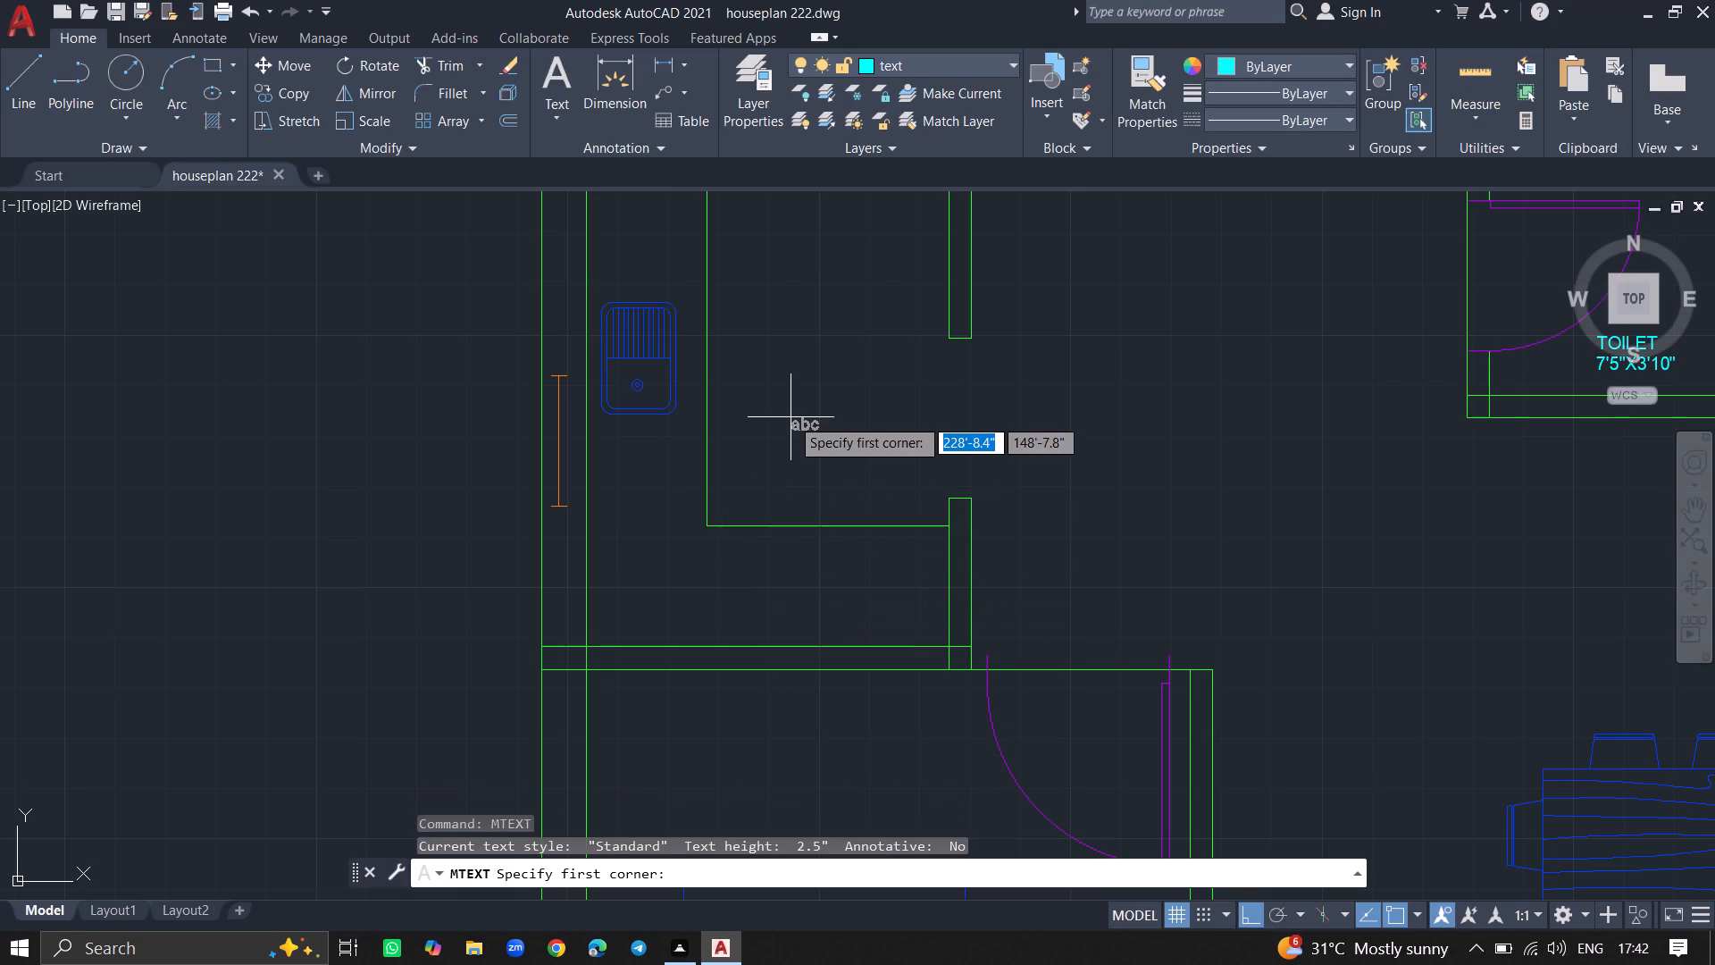
click(779, 403)
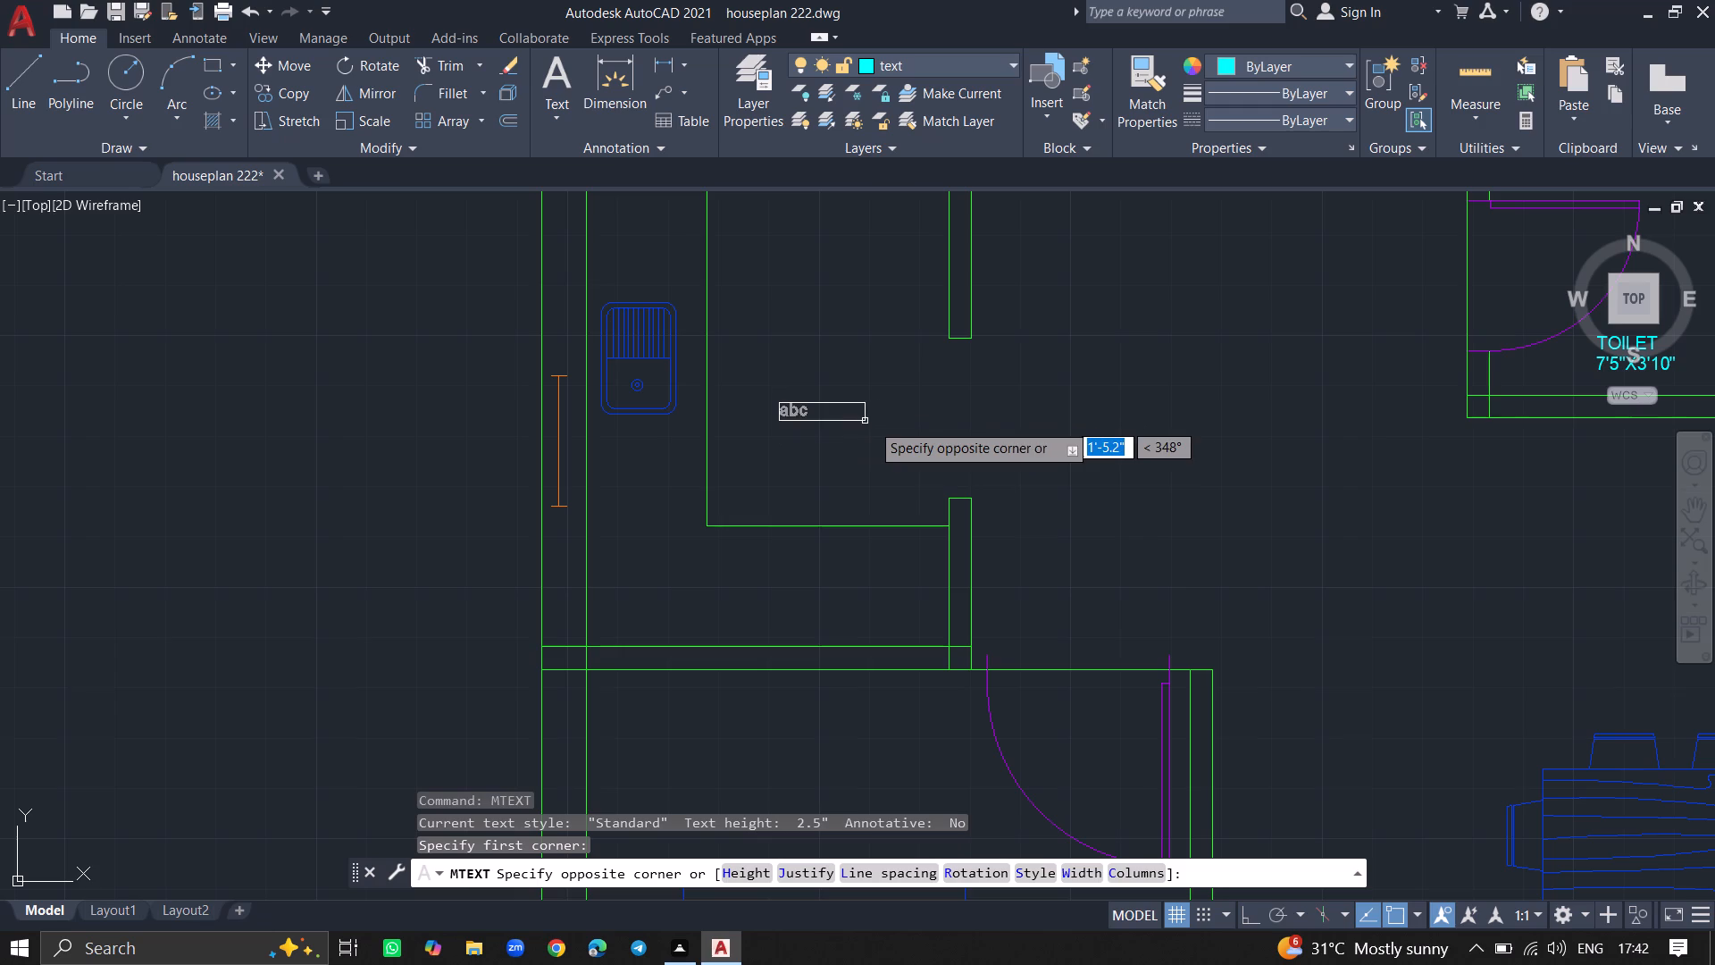
click(883, 425)
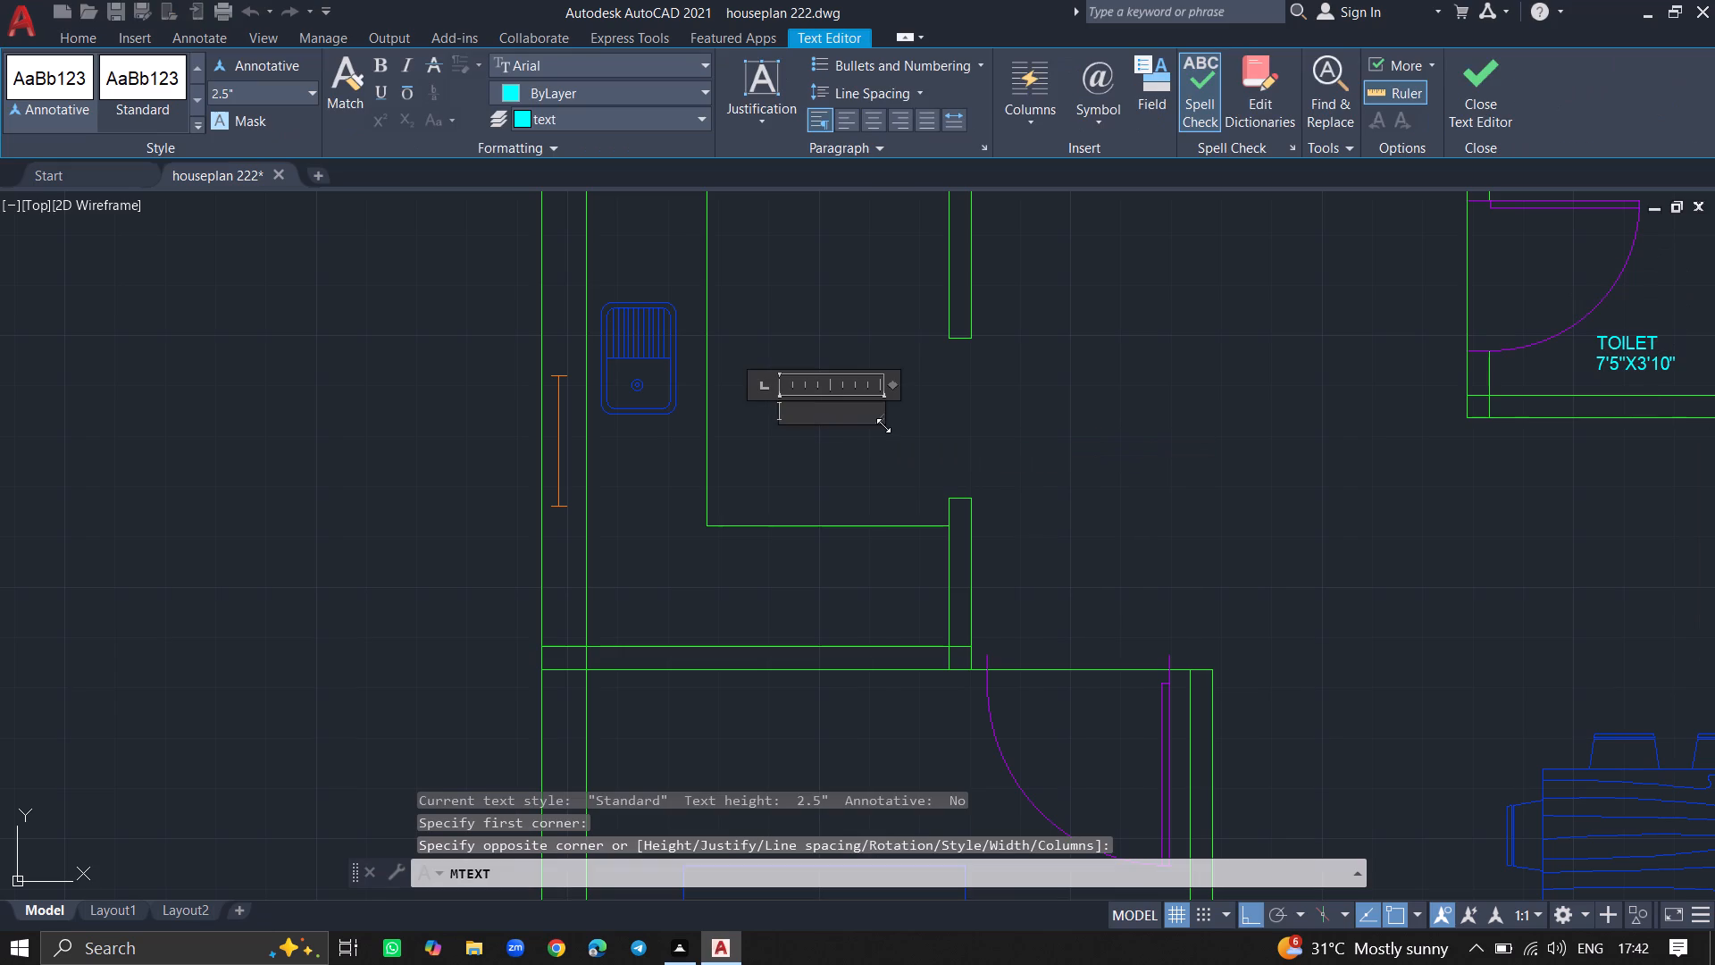
text(KIT)
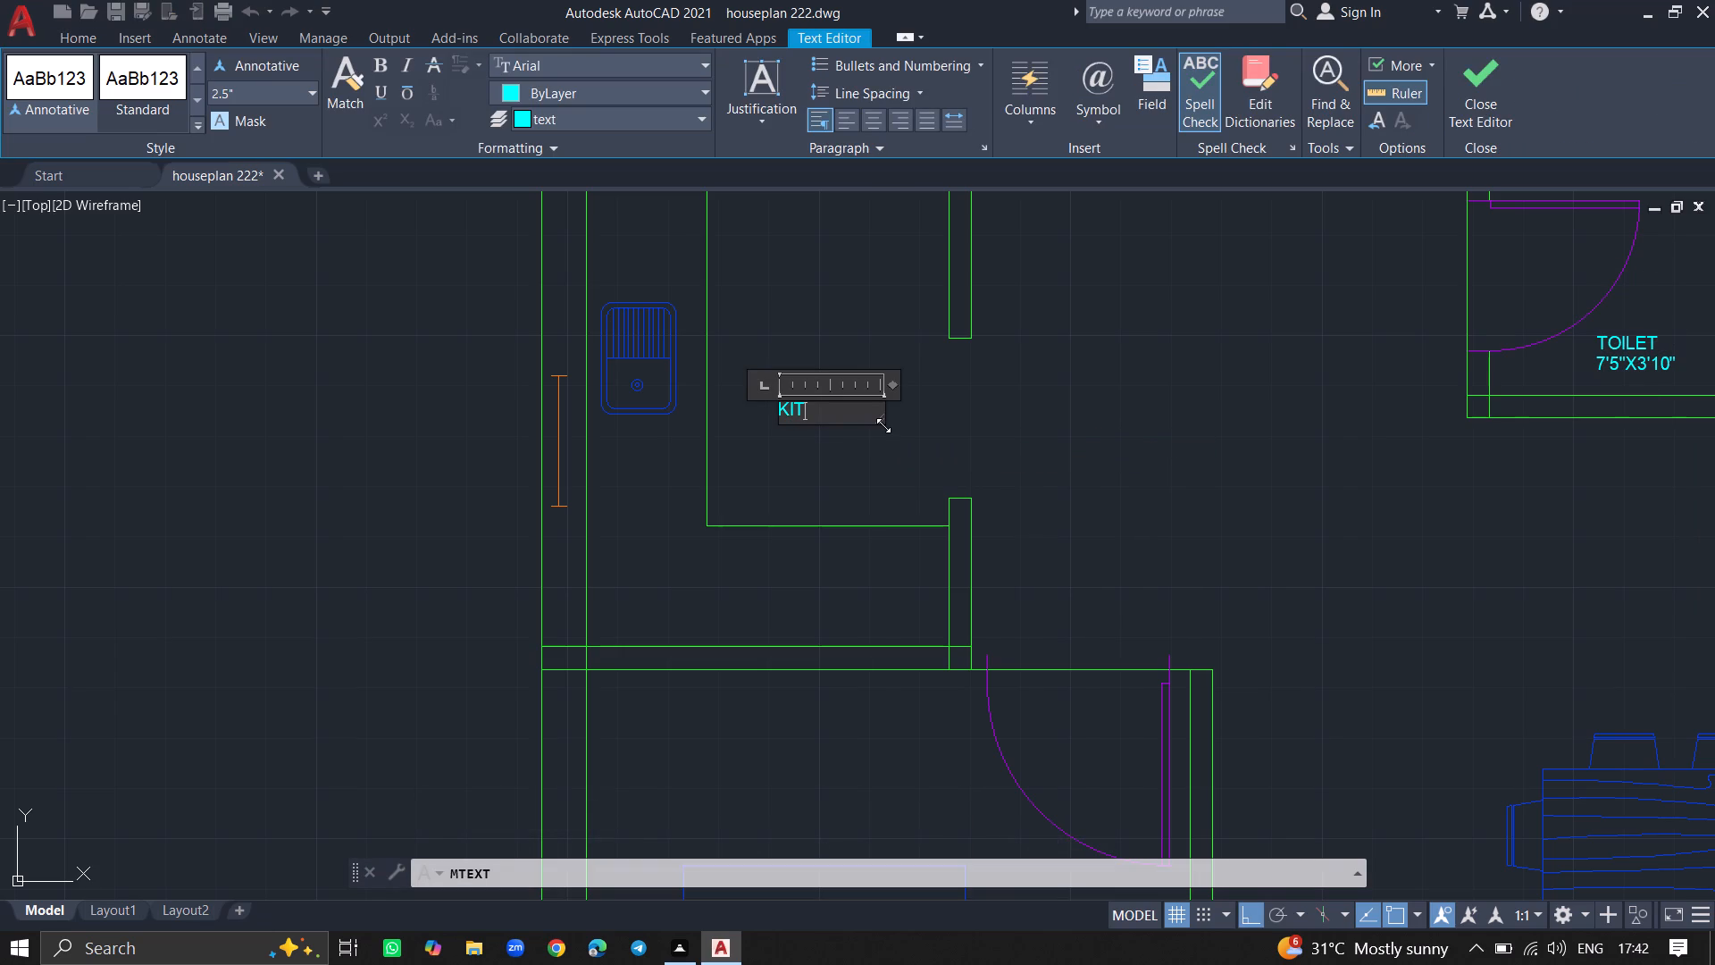
text(CHEN)
key(Return)
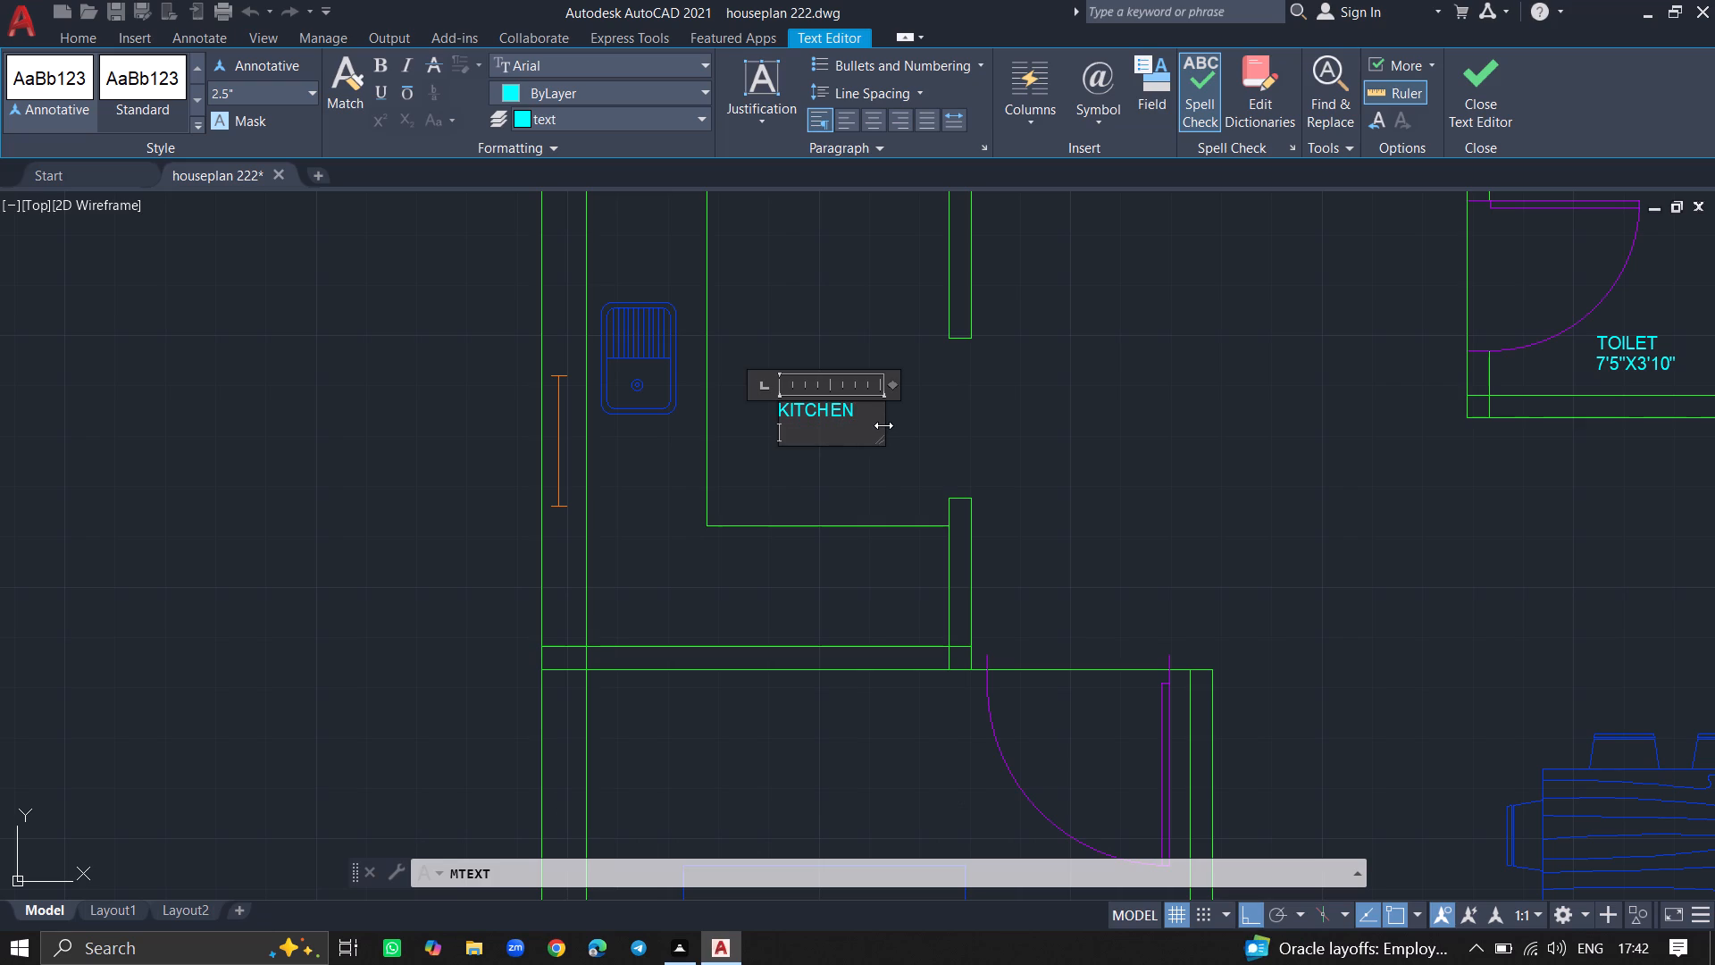
Add the room size 6'0"X8'0" as the second line of the KITCHEN label and finish the text.
key(6)
key(apostrophe)
text(0")
key(x)
text(8')
text(0")
click(914, 479)
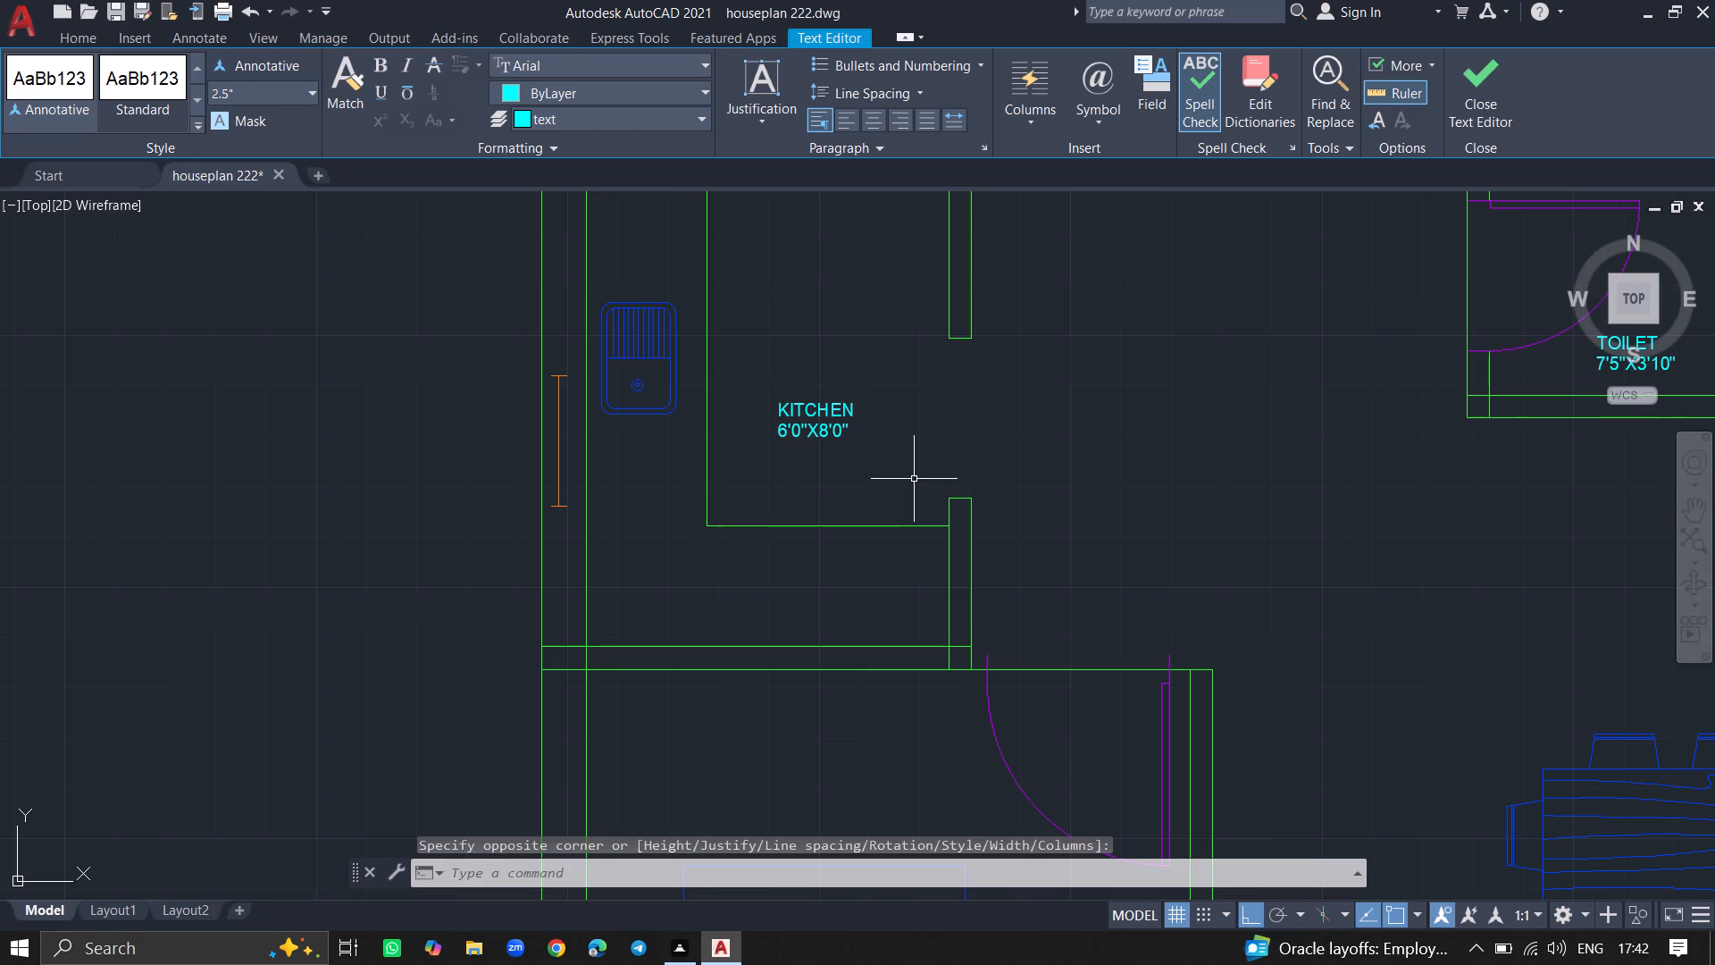
Place a multiline text box in the open area between the kitchen and the toilet, with the first line DINNING.
ctrl+scroll(874, 524, down, 1)
ctrl+scroll(874, 611, down, 1)
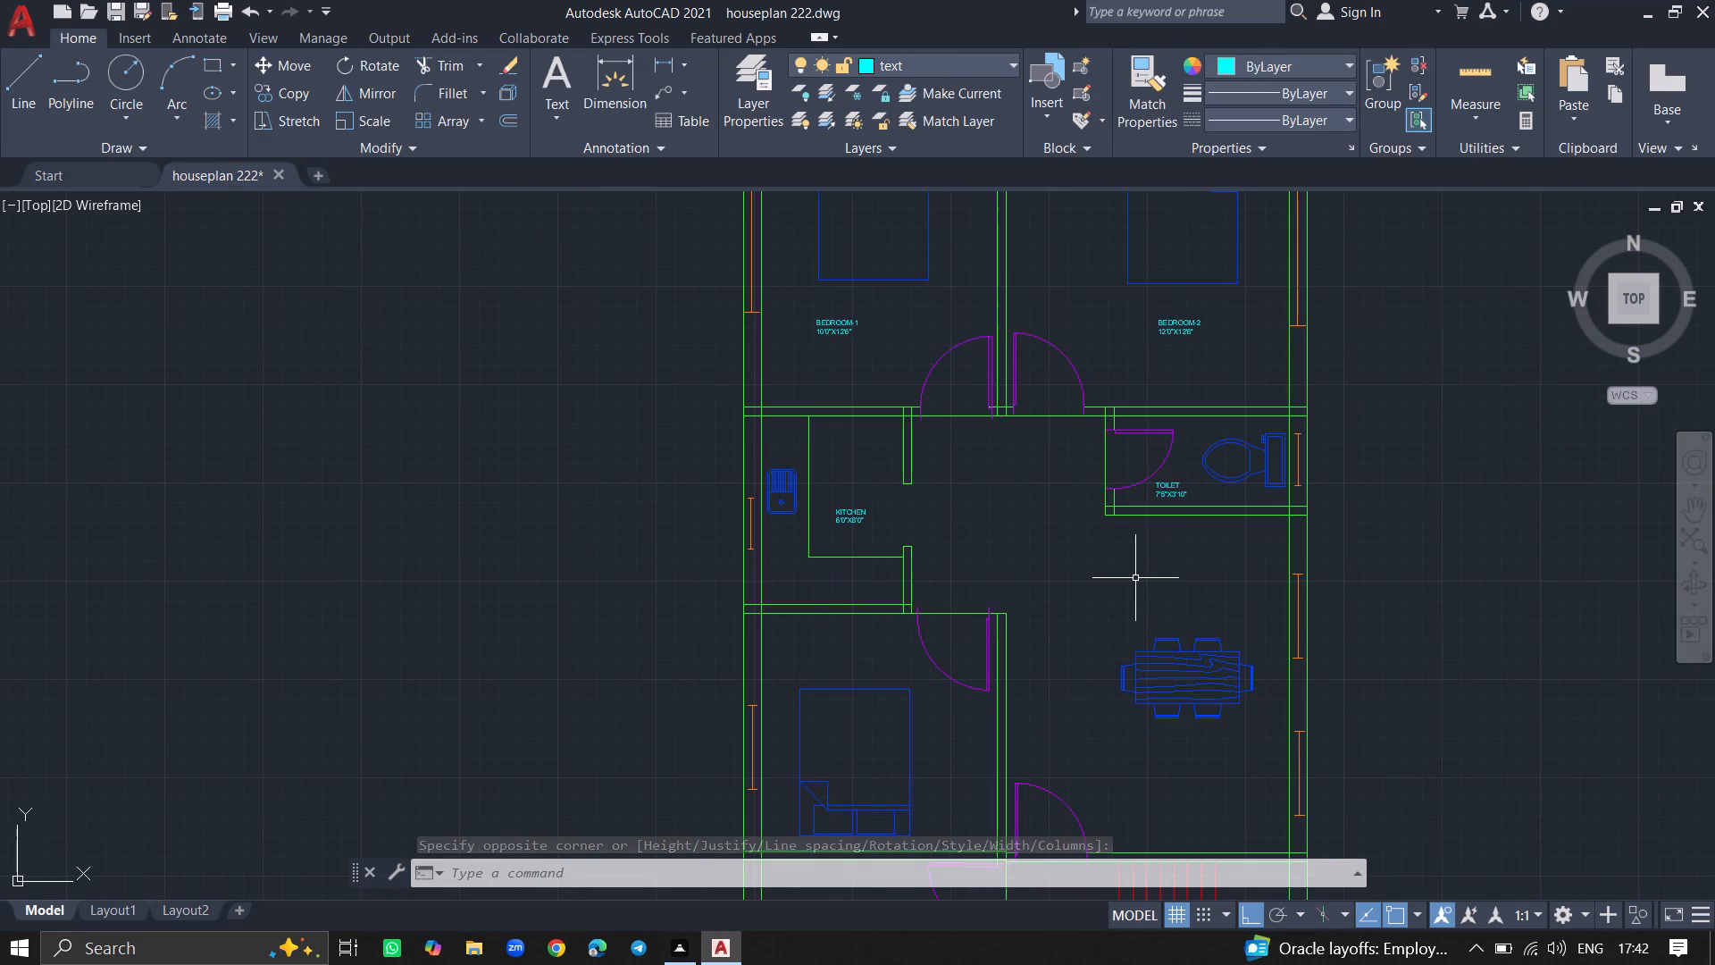
text(MTEXT)
key(Return)
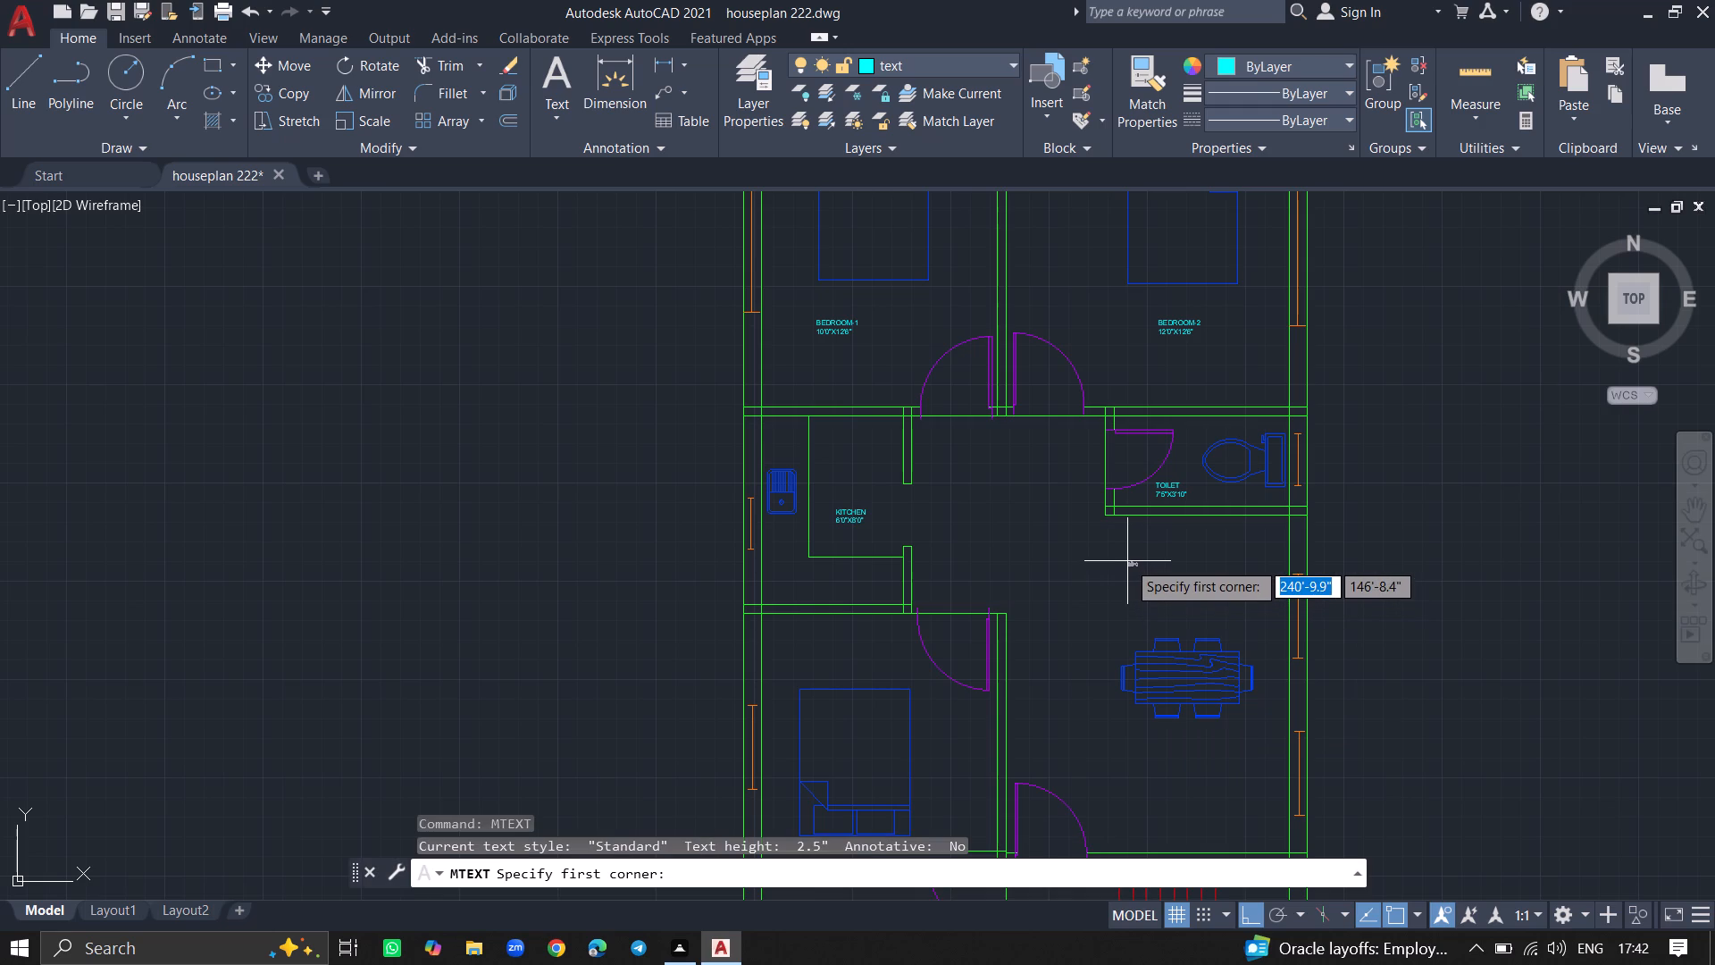
click(966, 479)
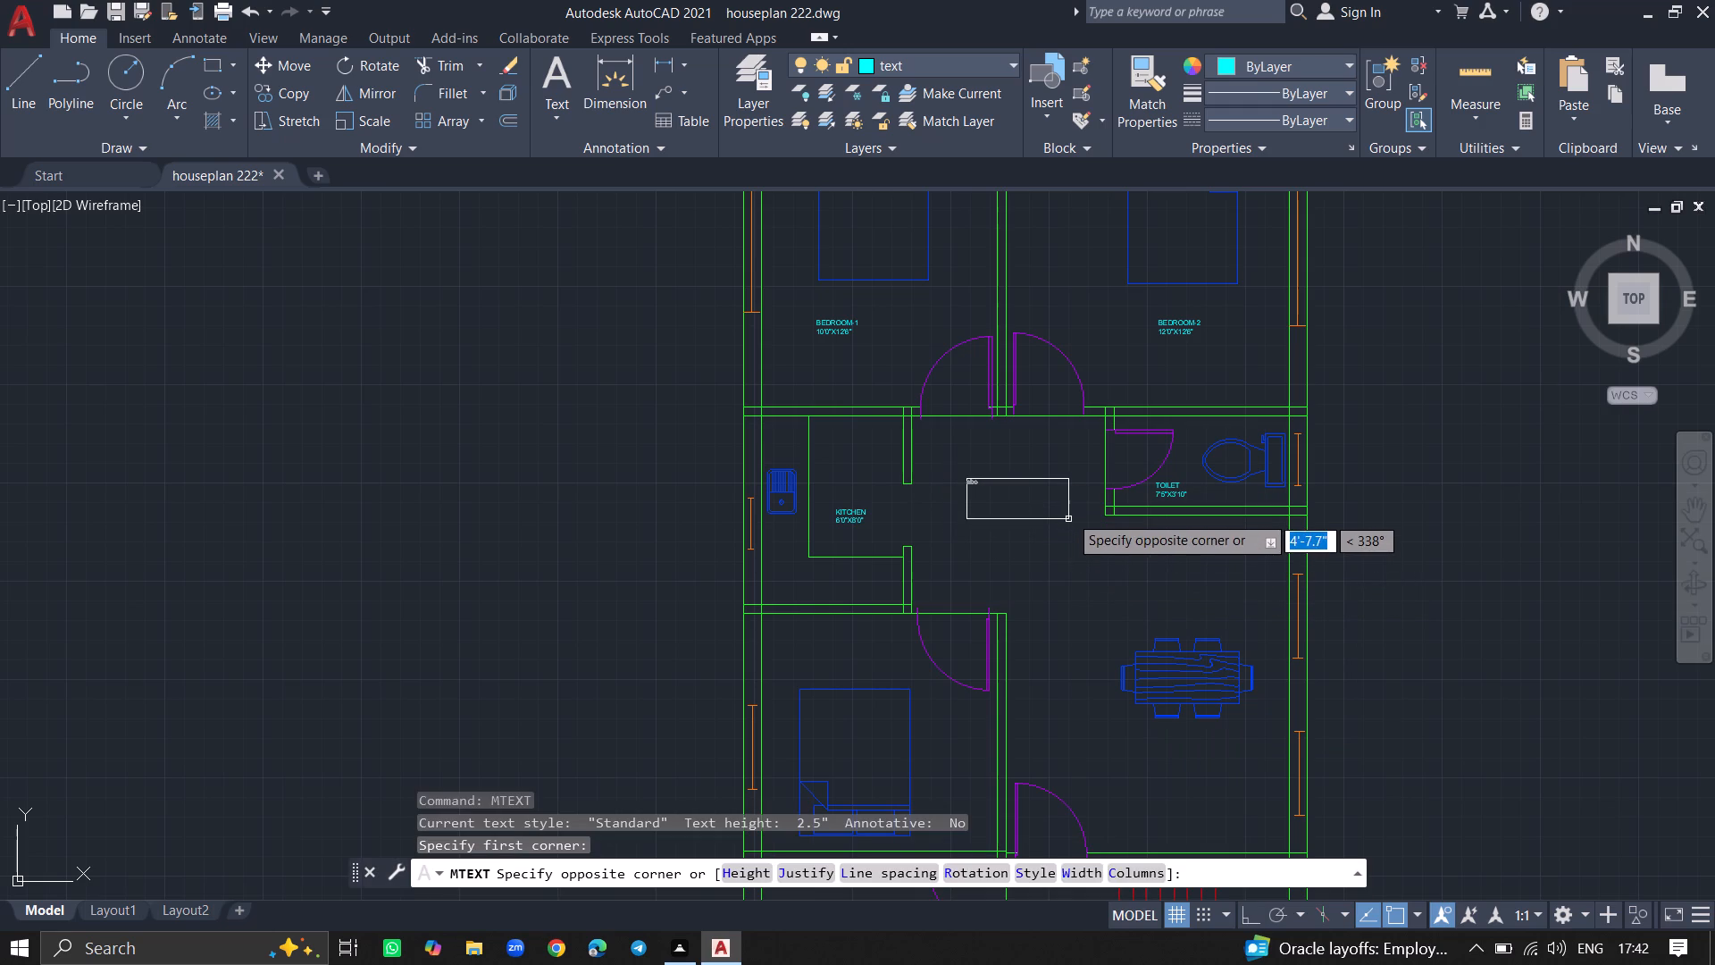
click(1072, 499)
text(DINNING)
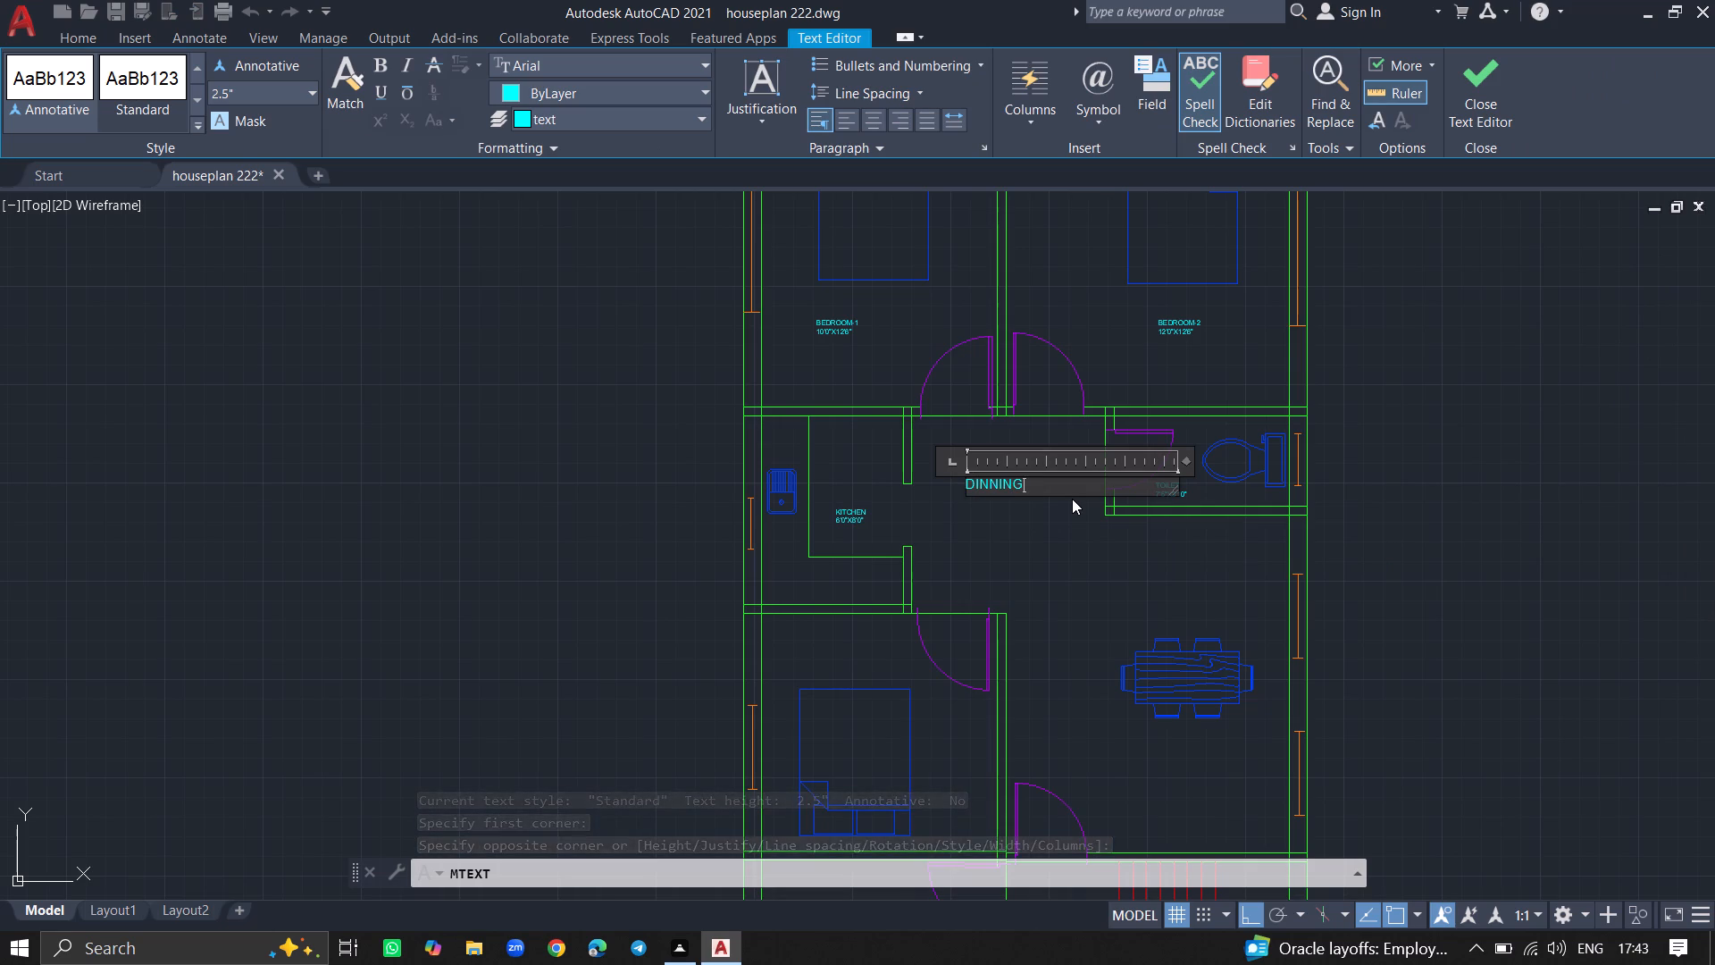
key(Return)
Add the room size 8'1"X8'0" as the second line of the DINNING label and finish the text.
key(8)
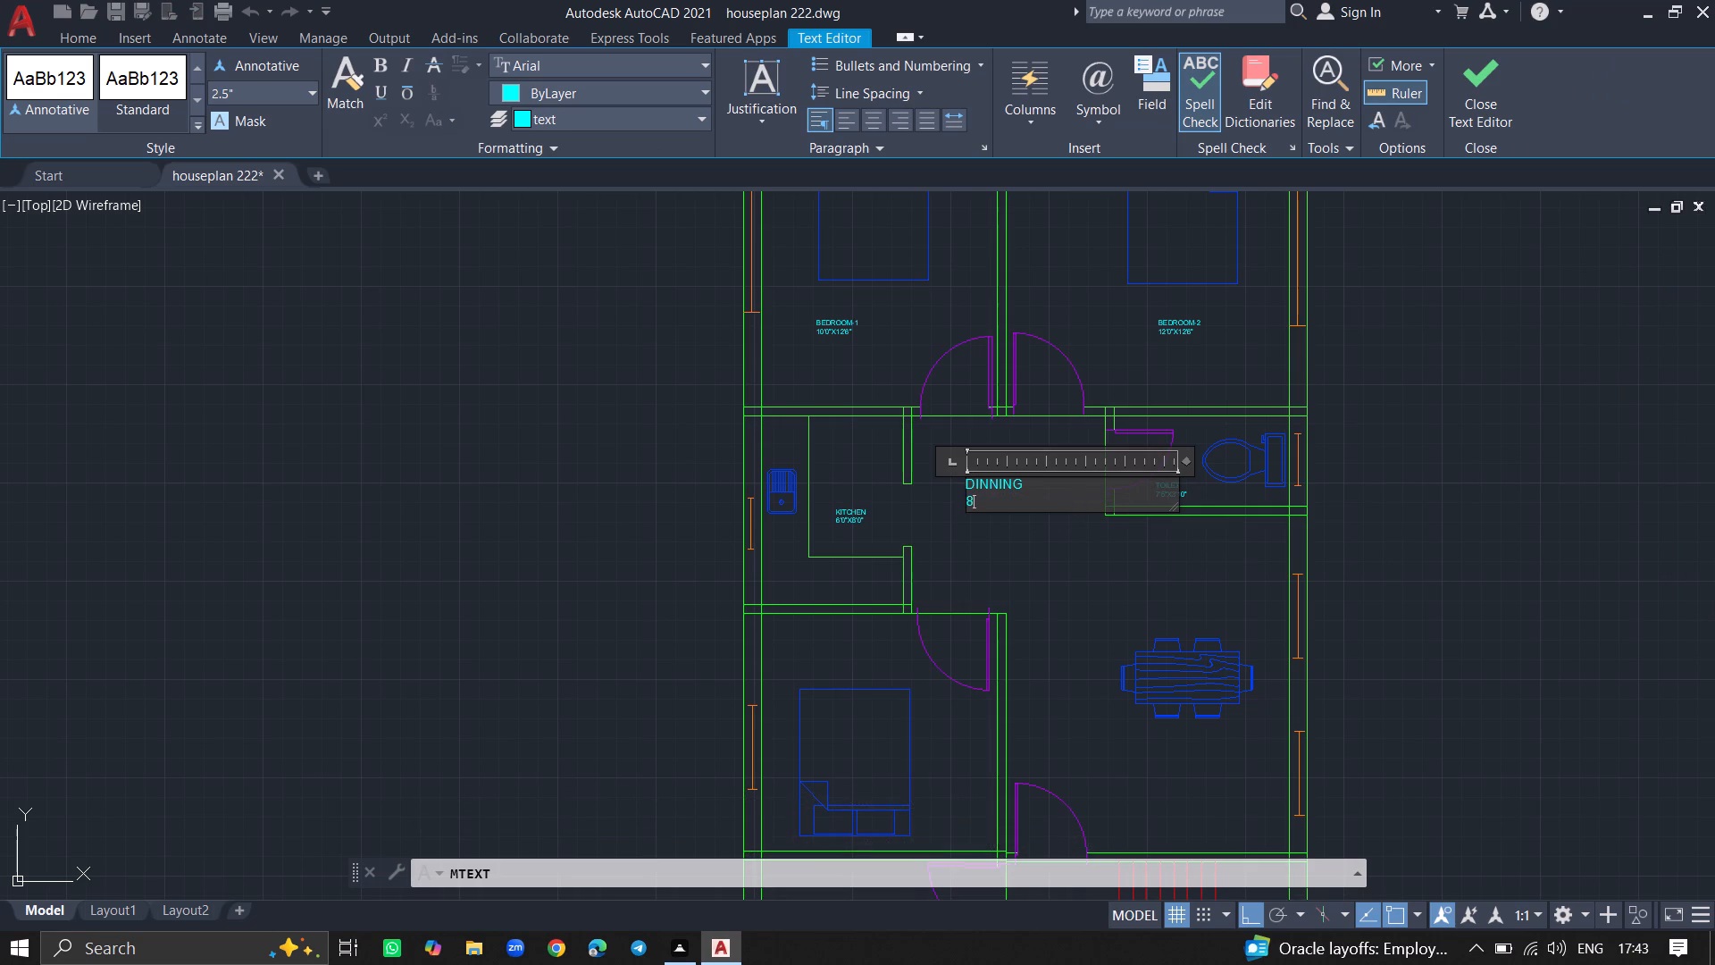
key(apostrophe)
key(1)
key(shift+quotedbl)
key(x)
key(8)
text('0")
click(1066, 564)
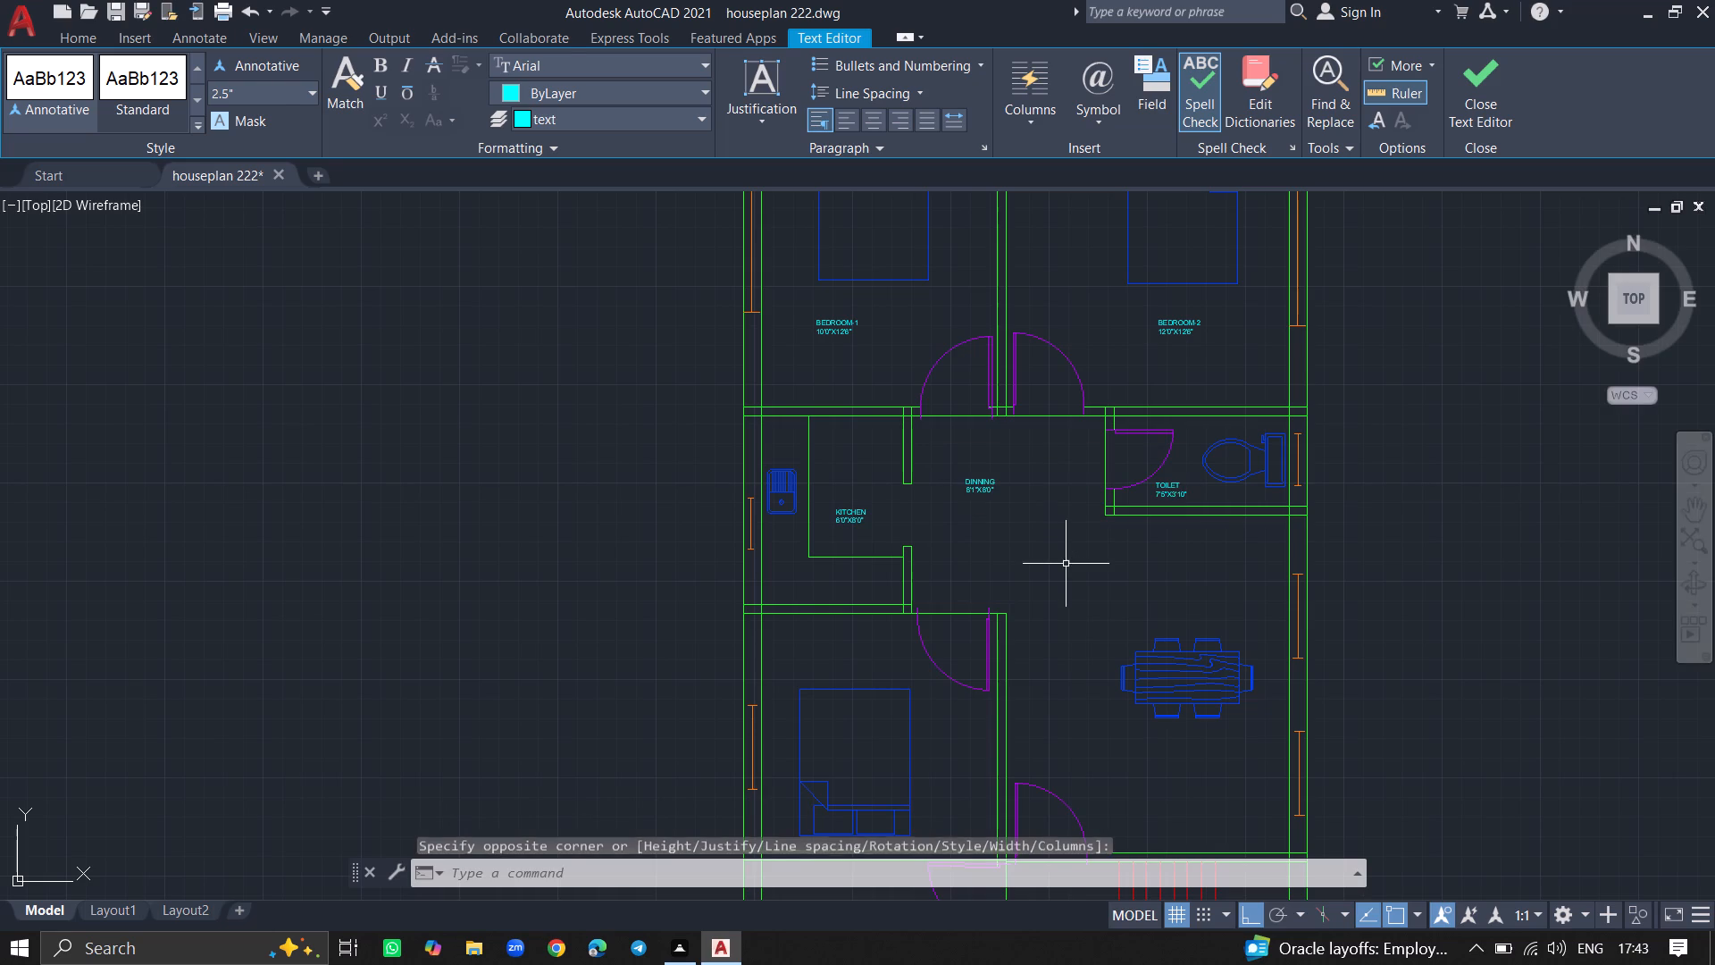
Place a multiline text reading LIVING & DINNING in the open area between the toilet and the dining table.
ctrl+scroll(1034, 482, down, 2)
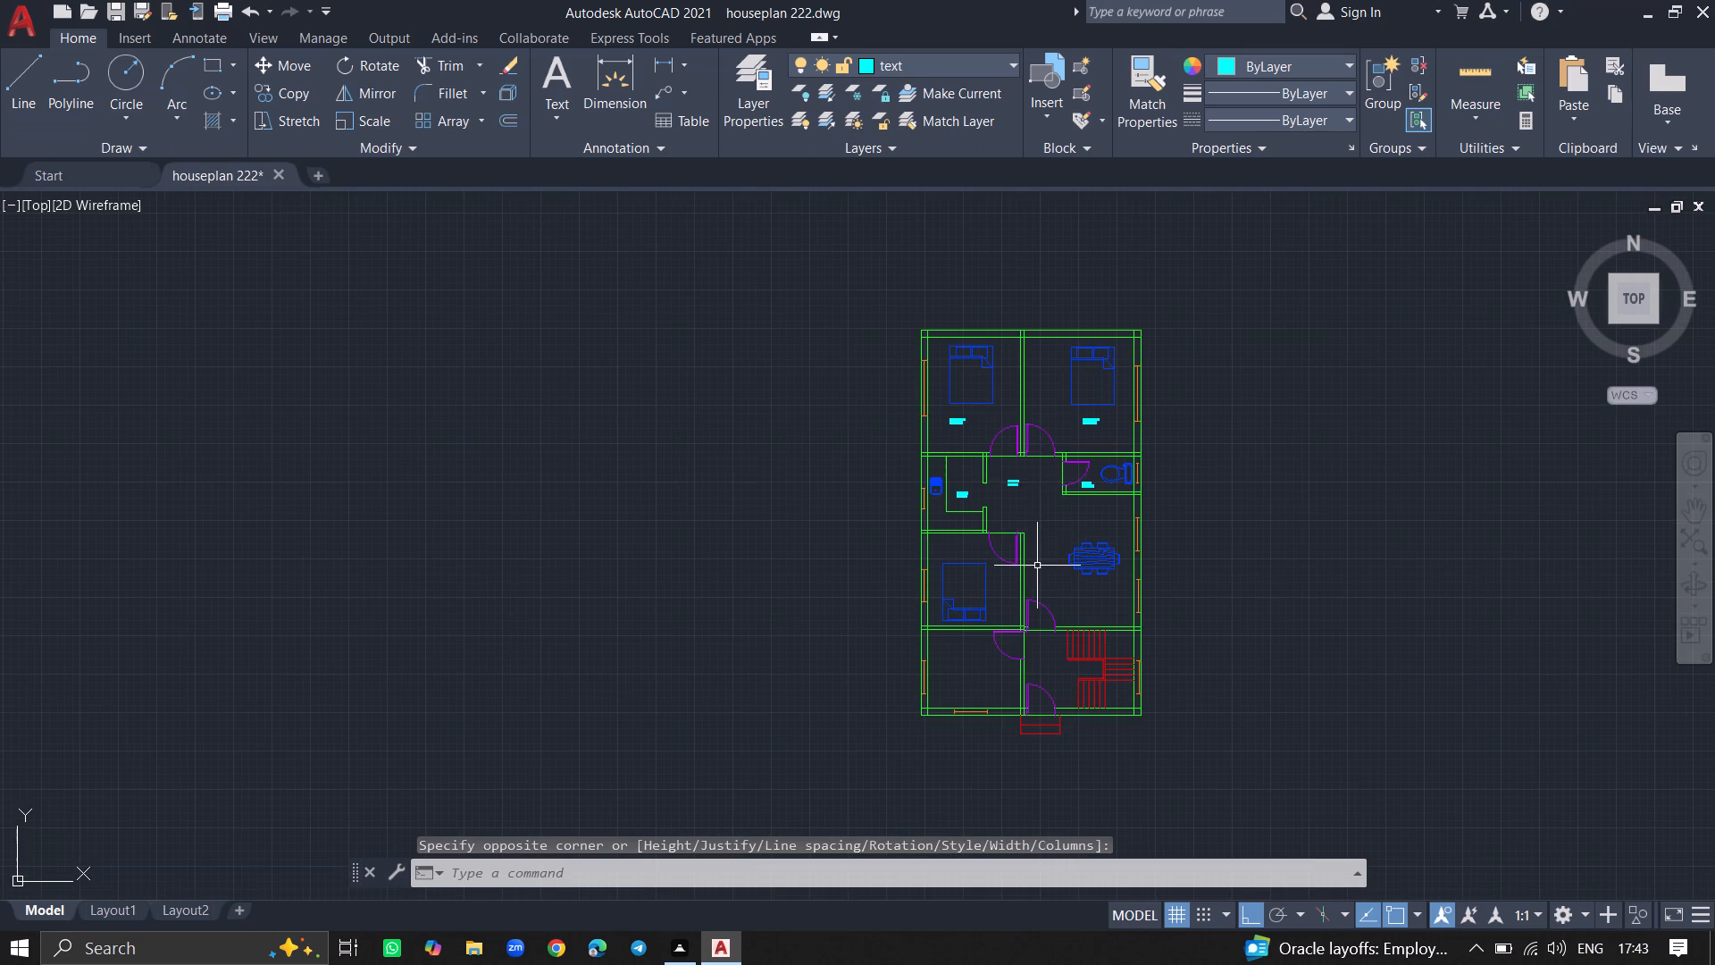
ctrl+scroll(1037, 566, up, 3)
text(MTEXT)
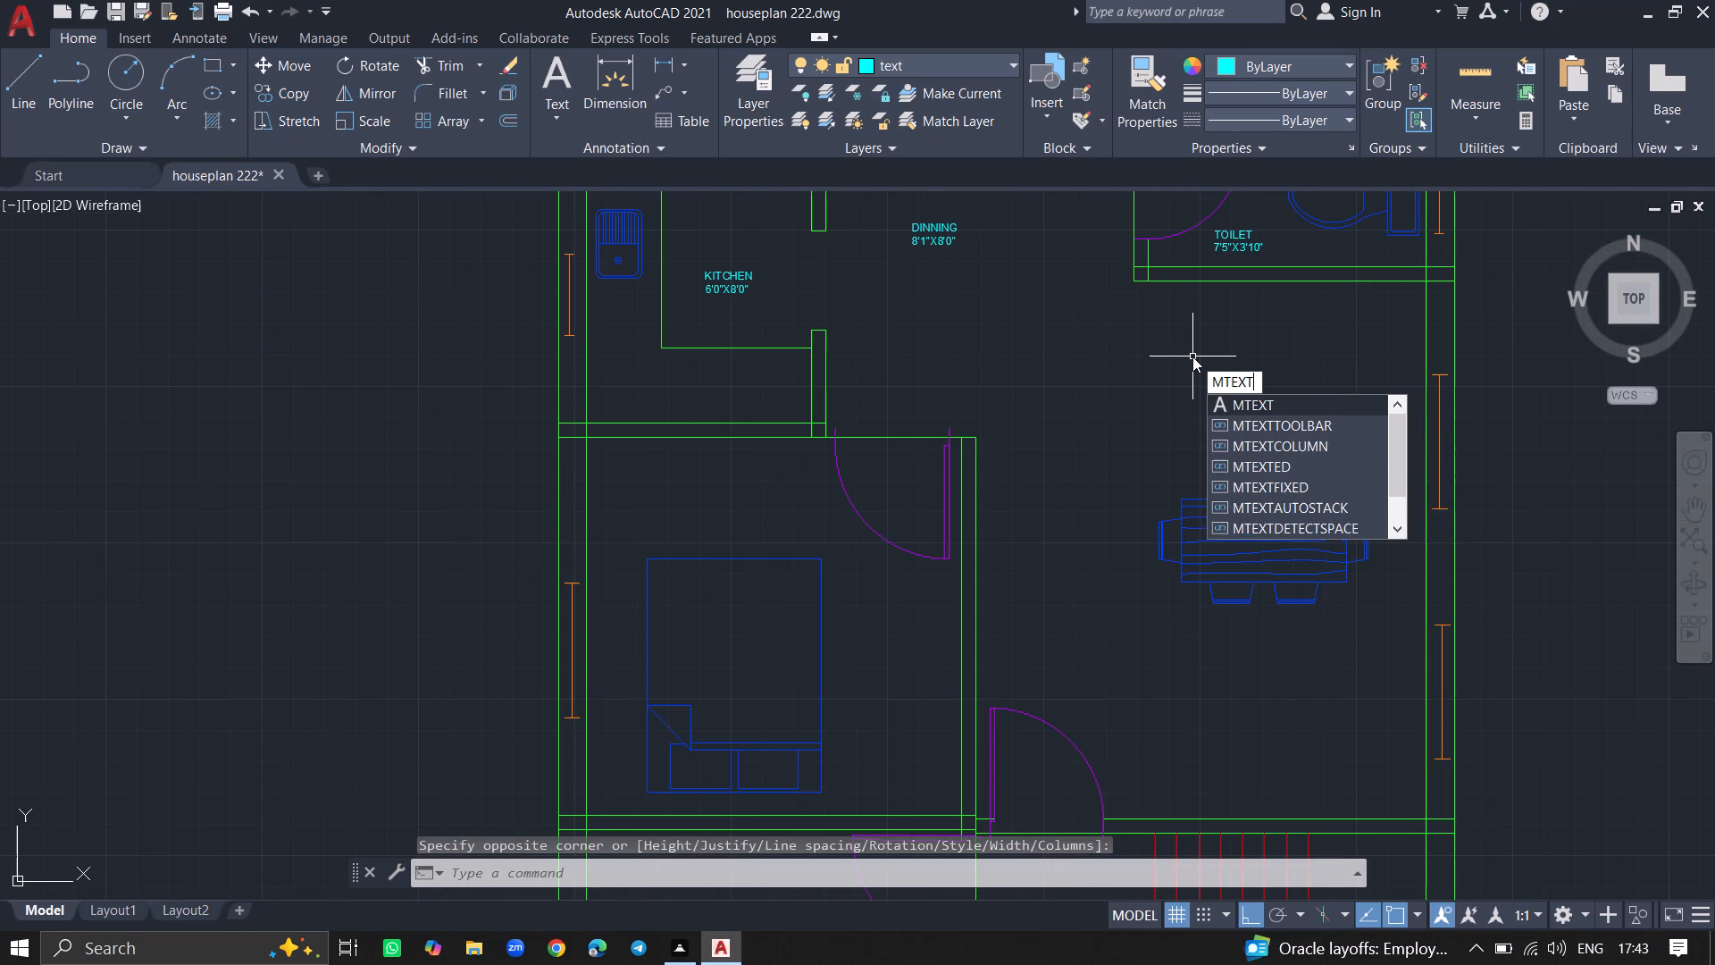
key(Return)
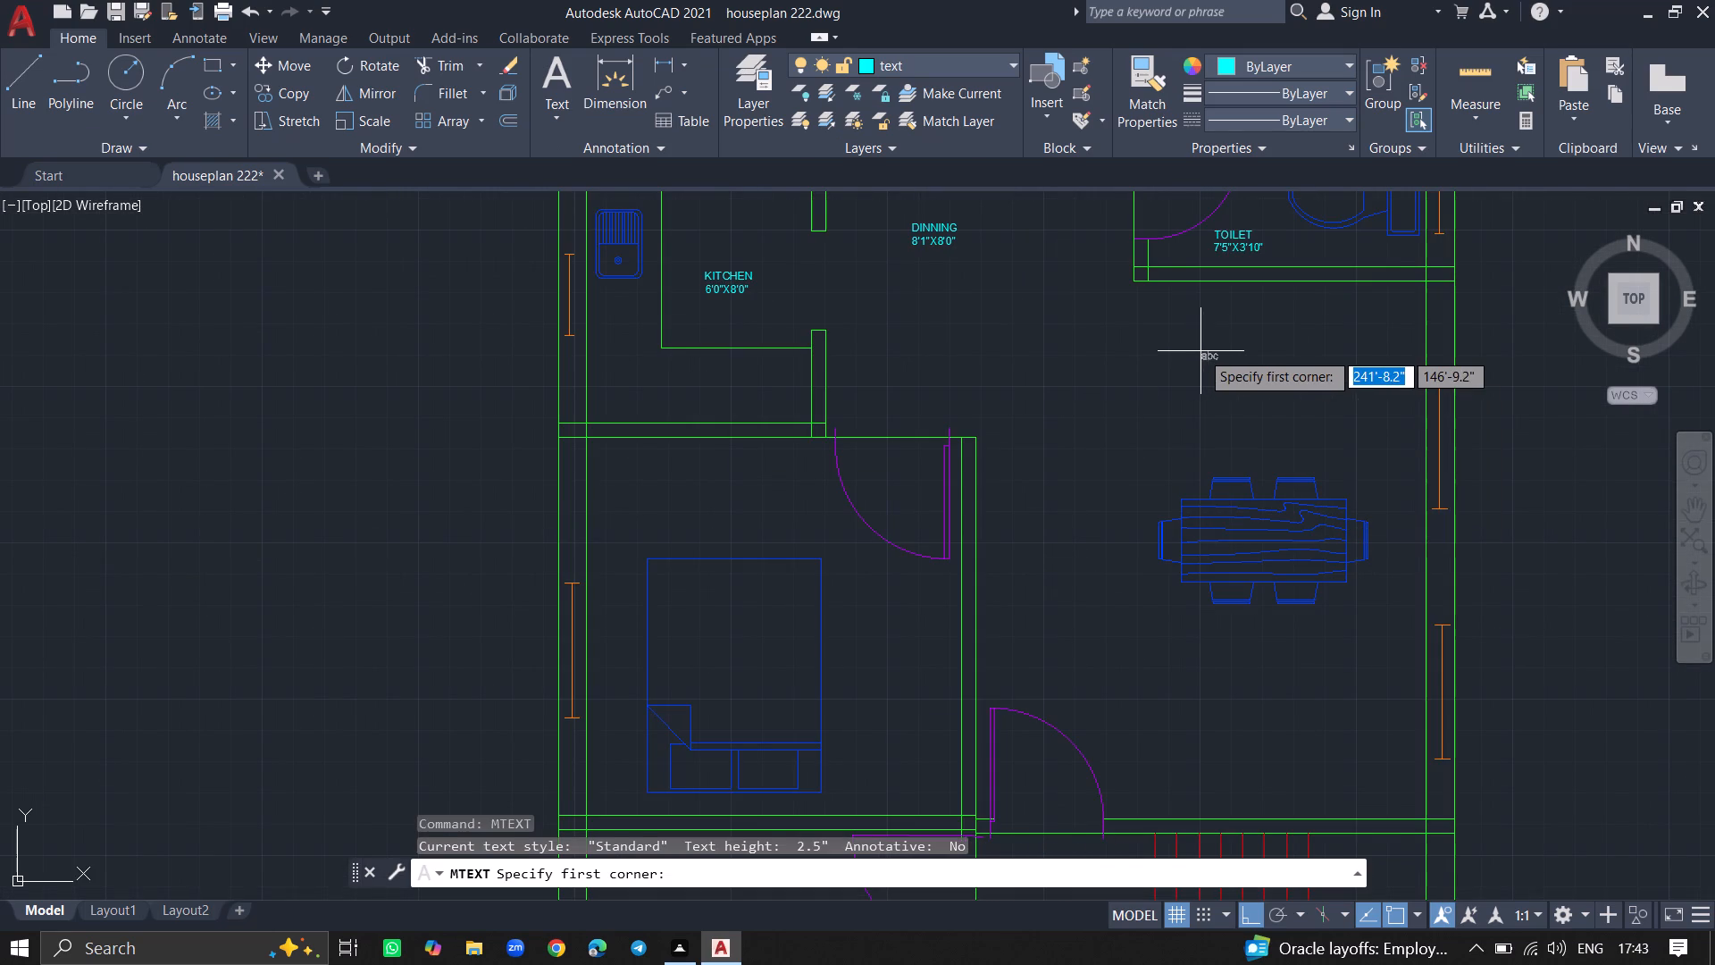
click(1200, 351)
click(1301, 376)
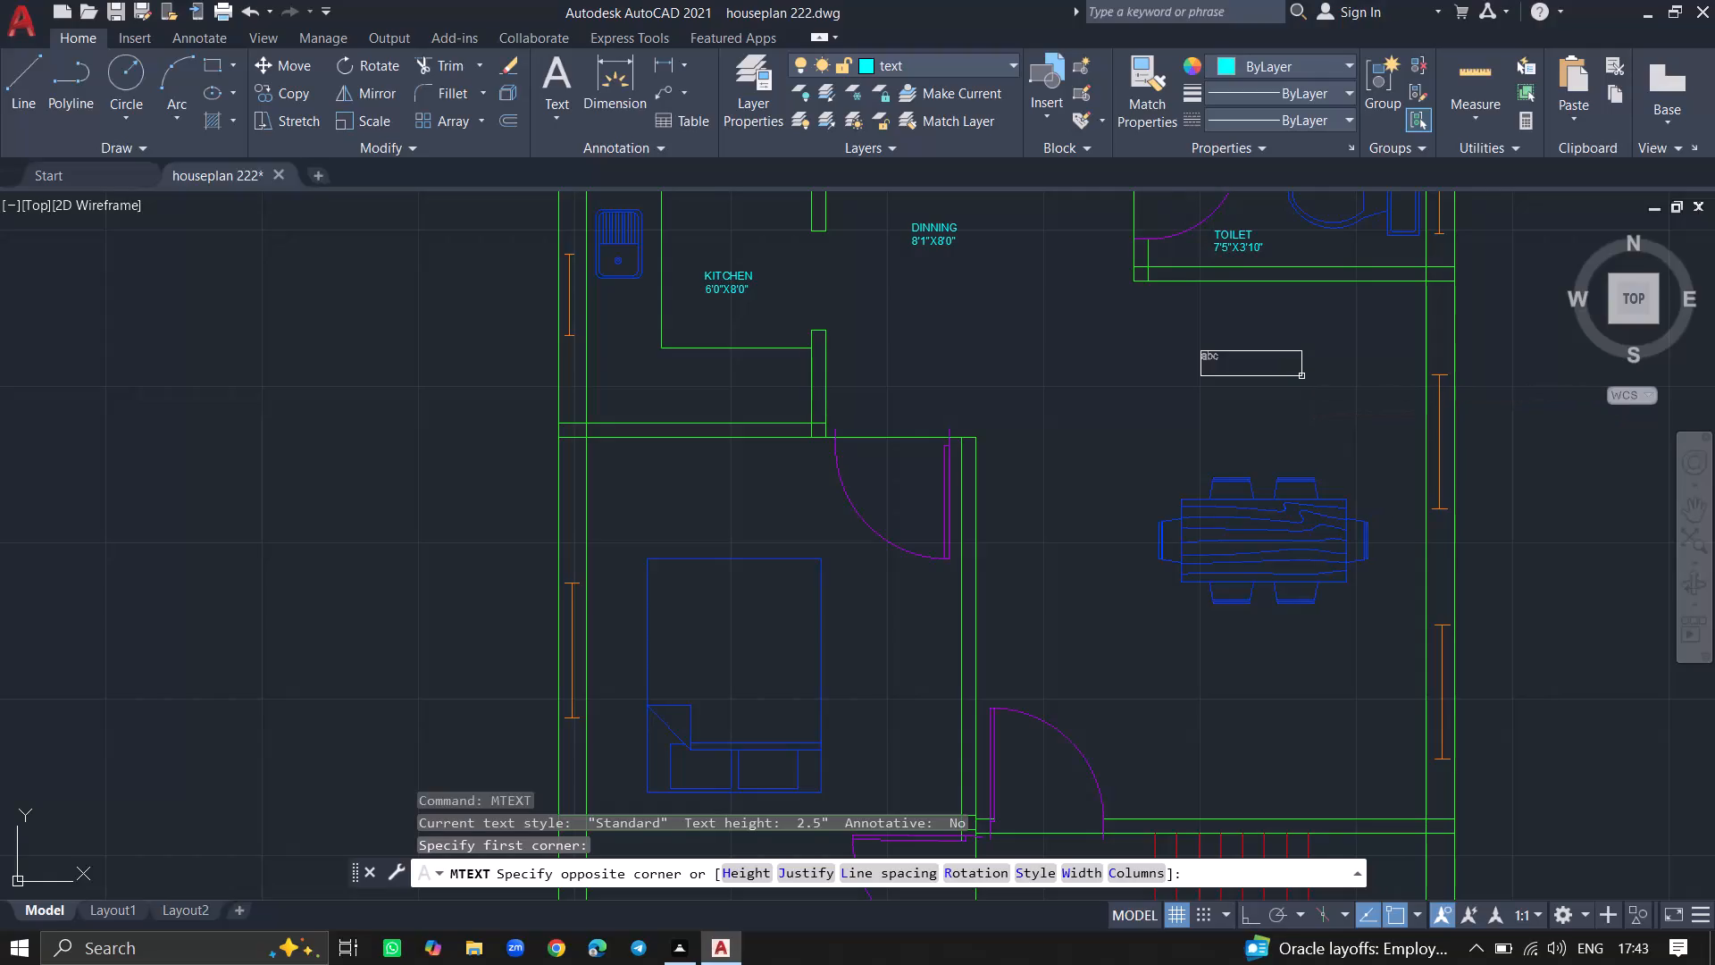
text(LIVING)
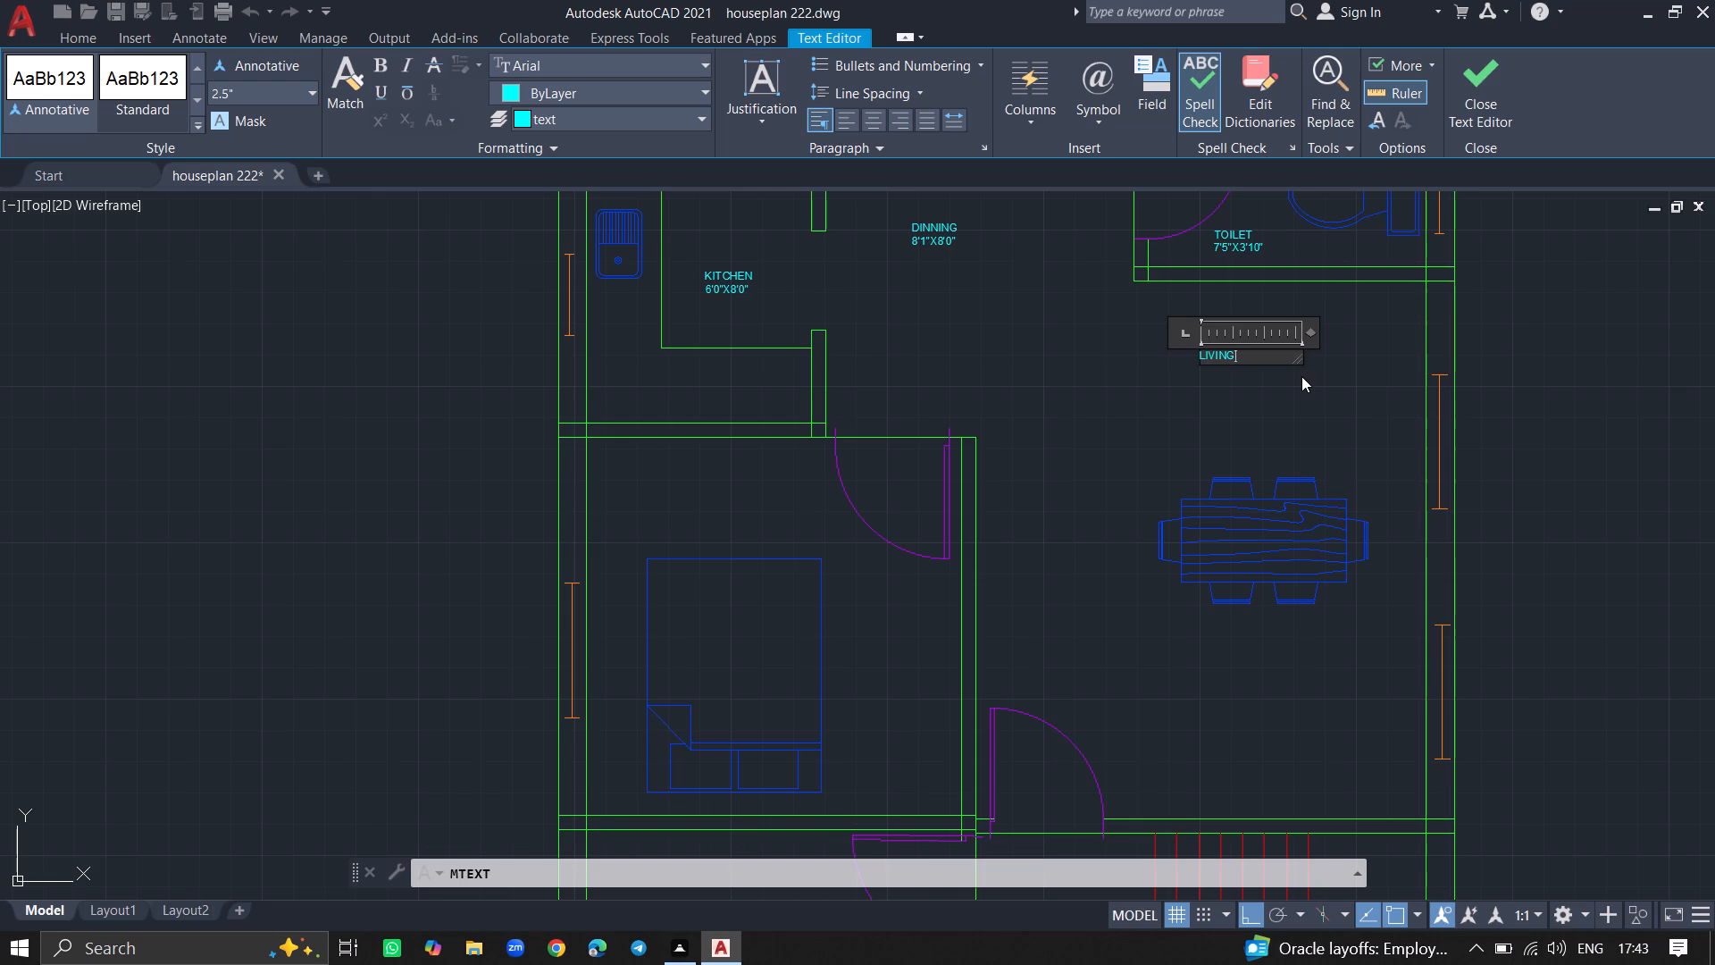
key(space)
key(shift+ampersand)
key(space)
text(DINNING)
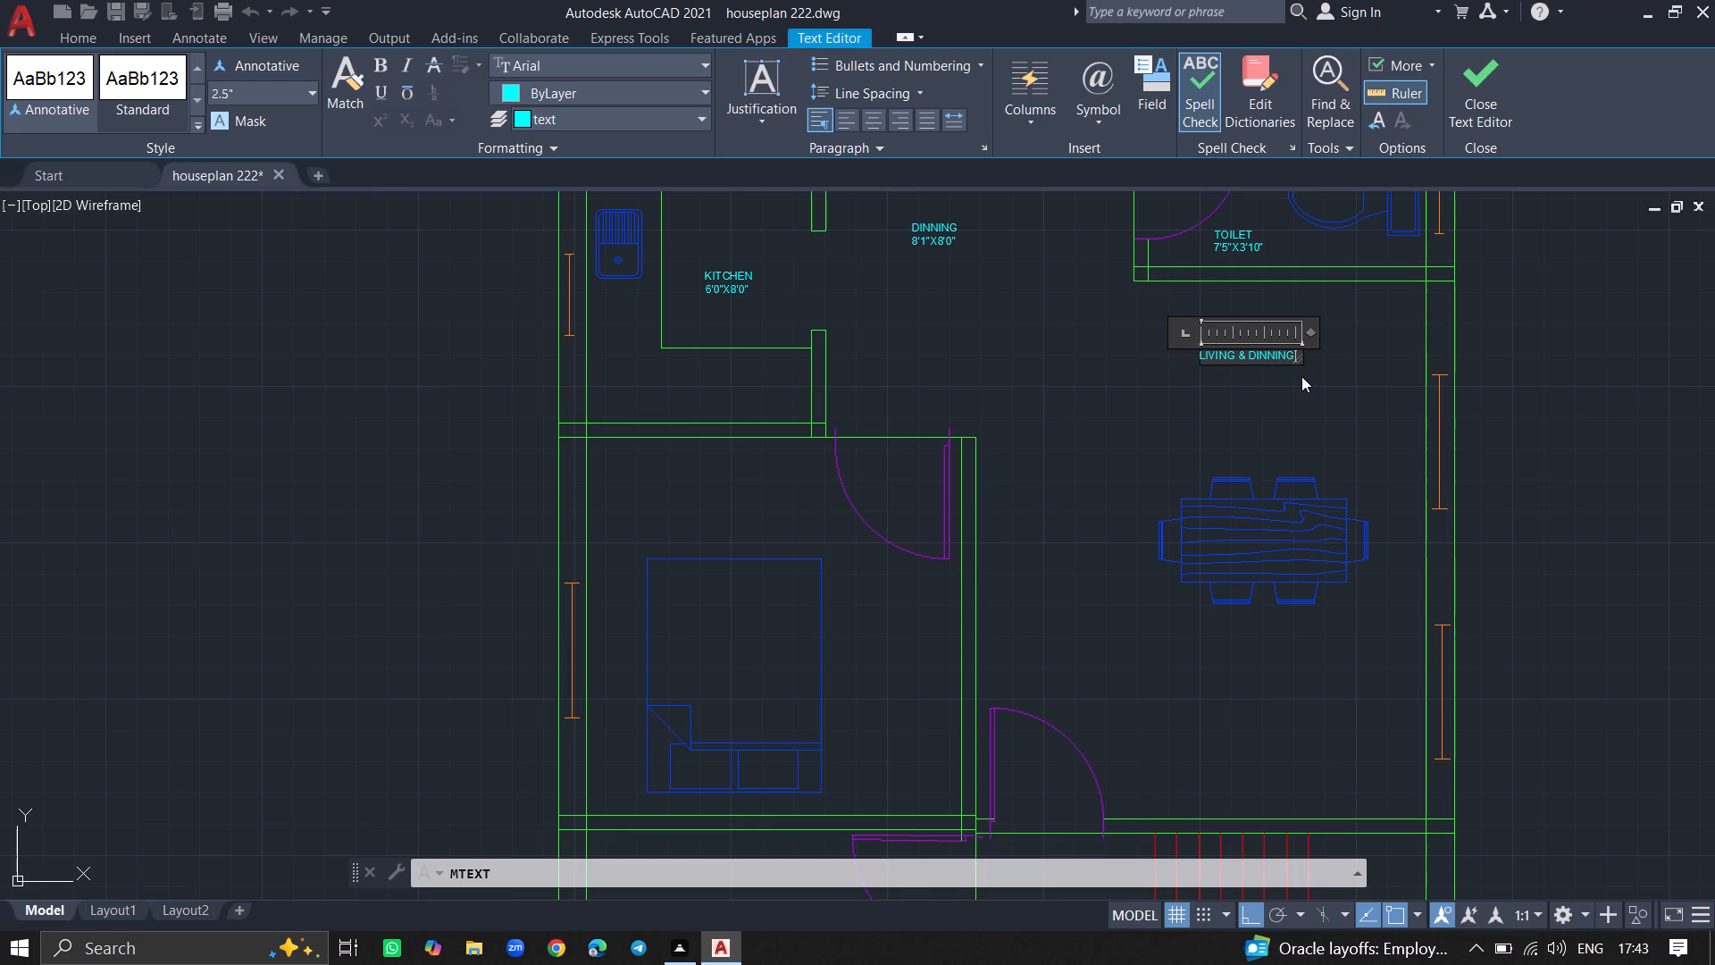
click(1302, 376)
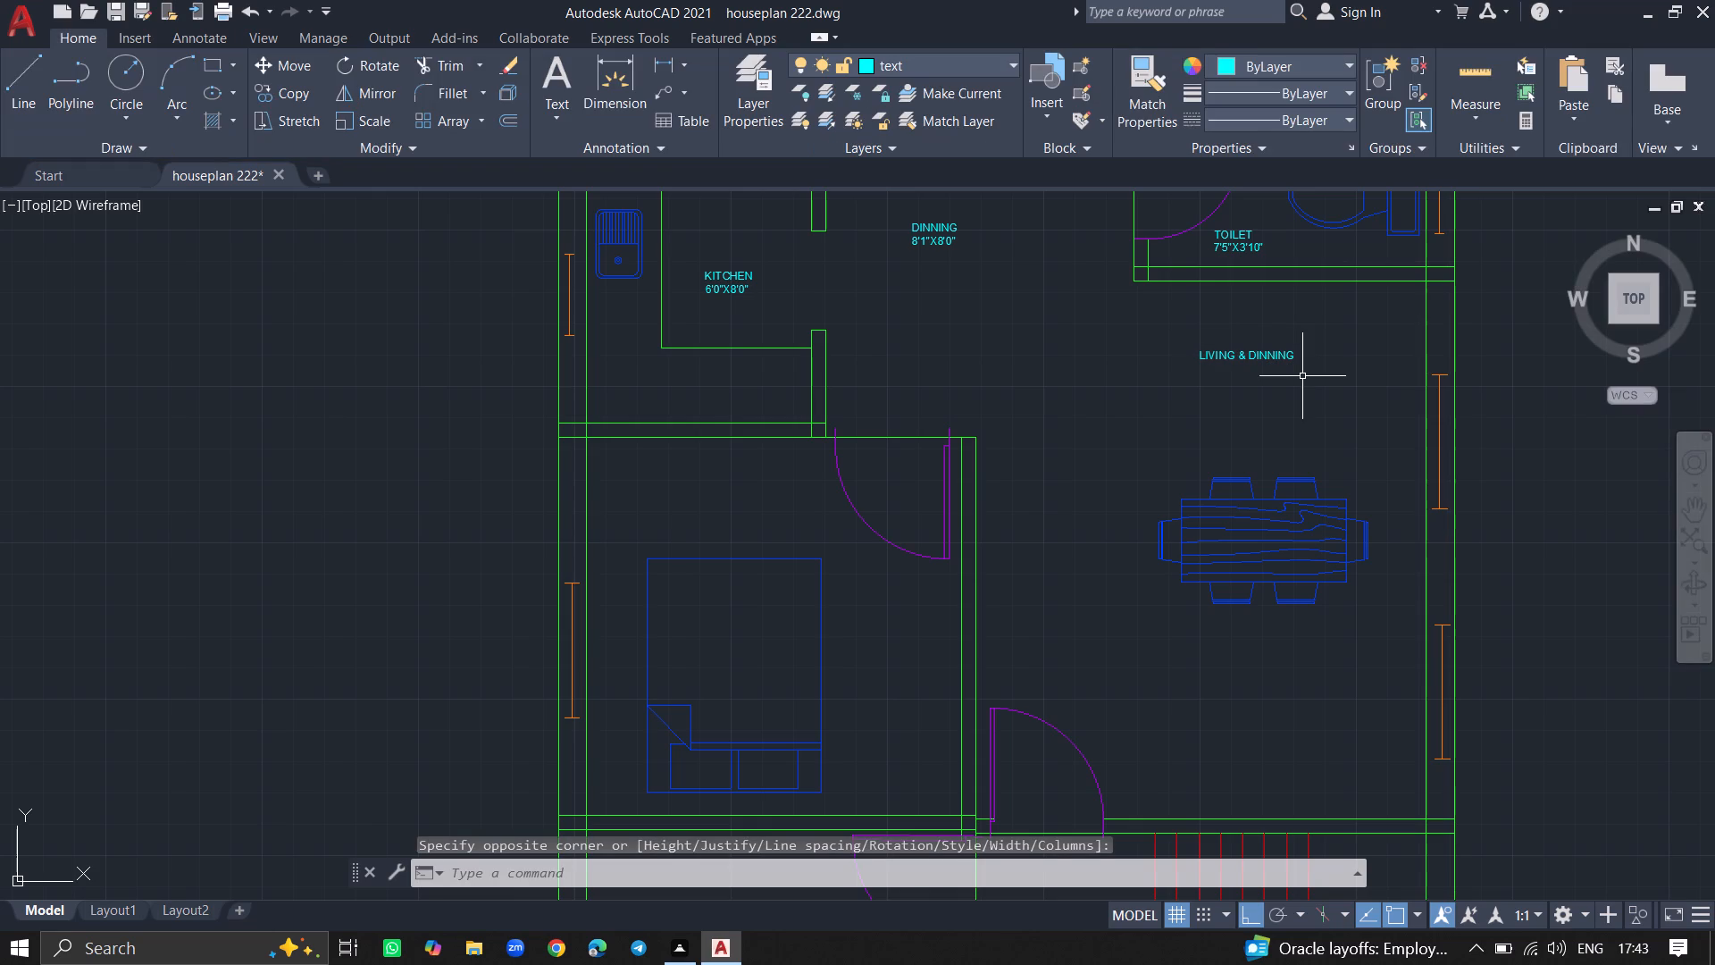
Add a separate multiline text with the room size 12'0"X14'4" just below the LIVING & DINNING label.
text(MTEXT)
key(Return)
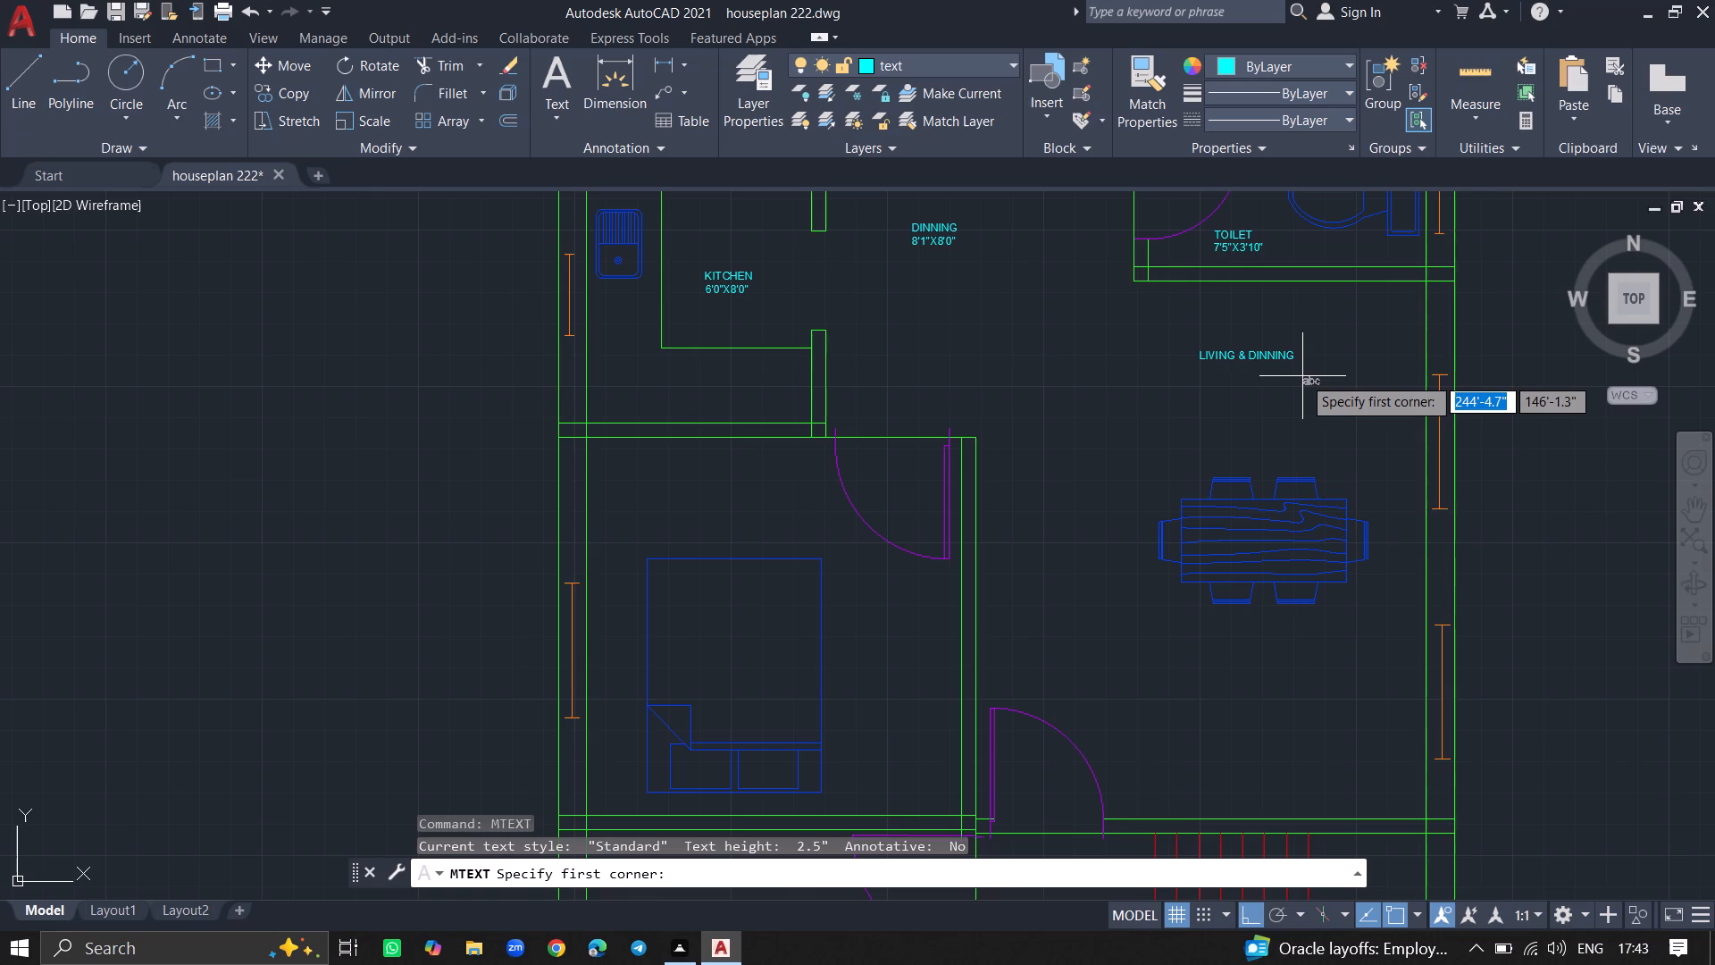
ctrl+scroll(1196, 383, up, 1)
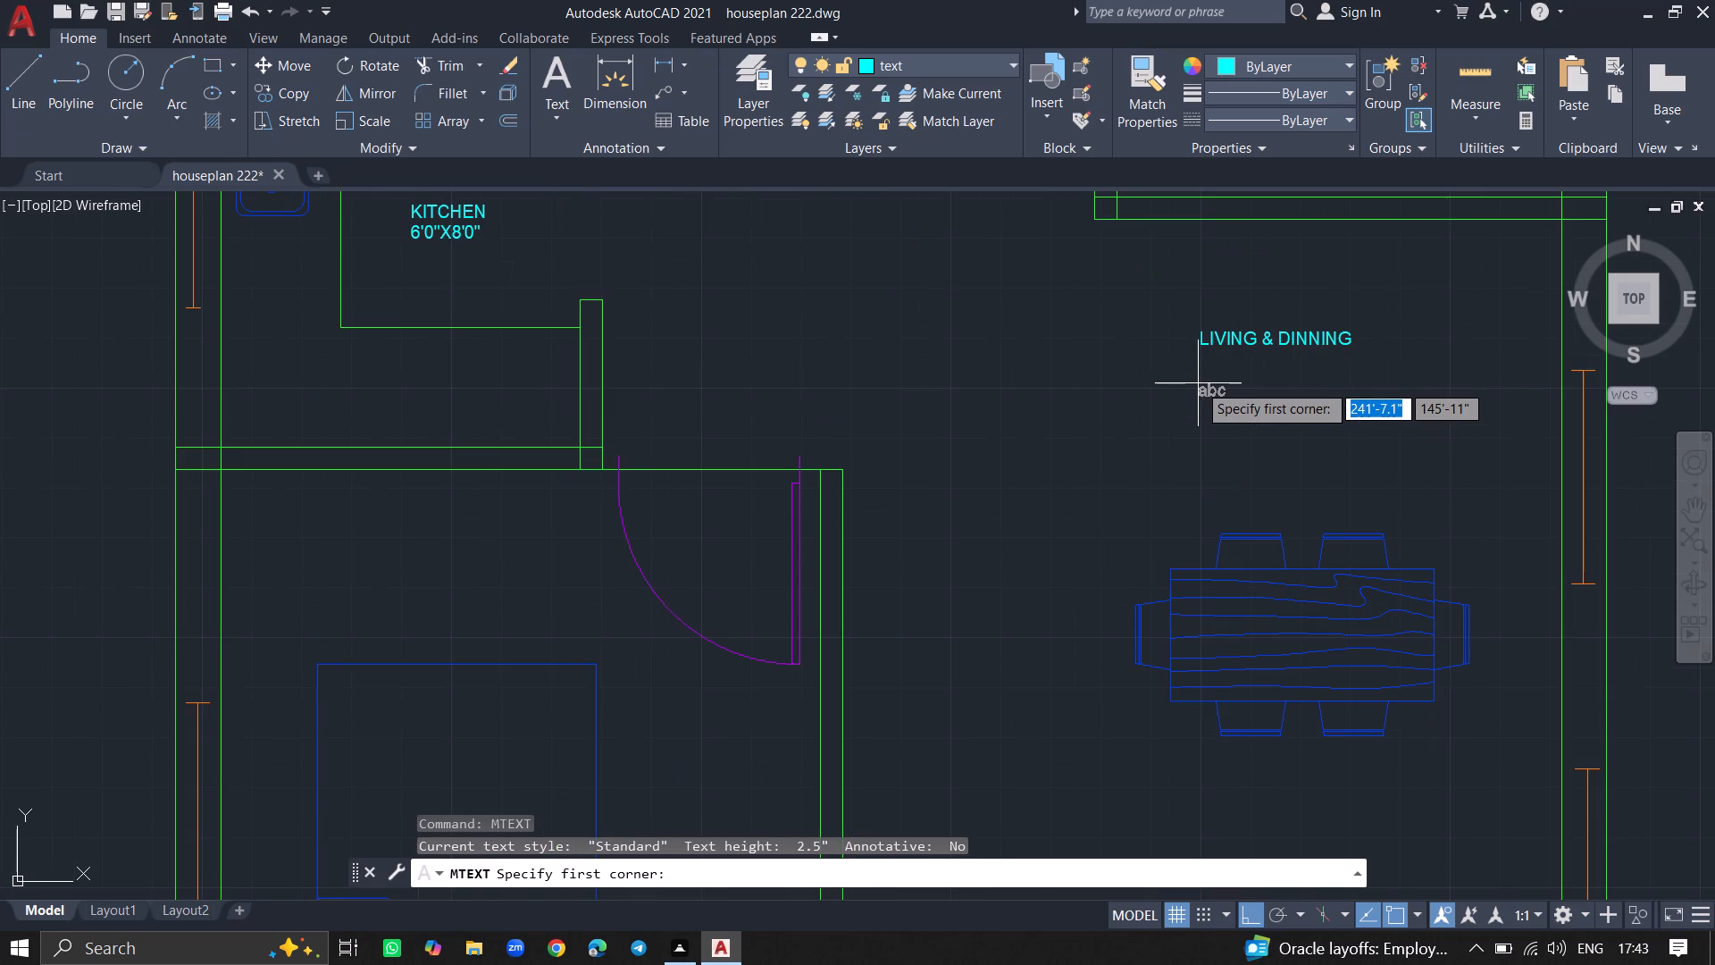
click(1217, 372)
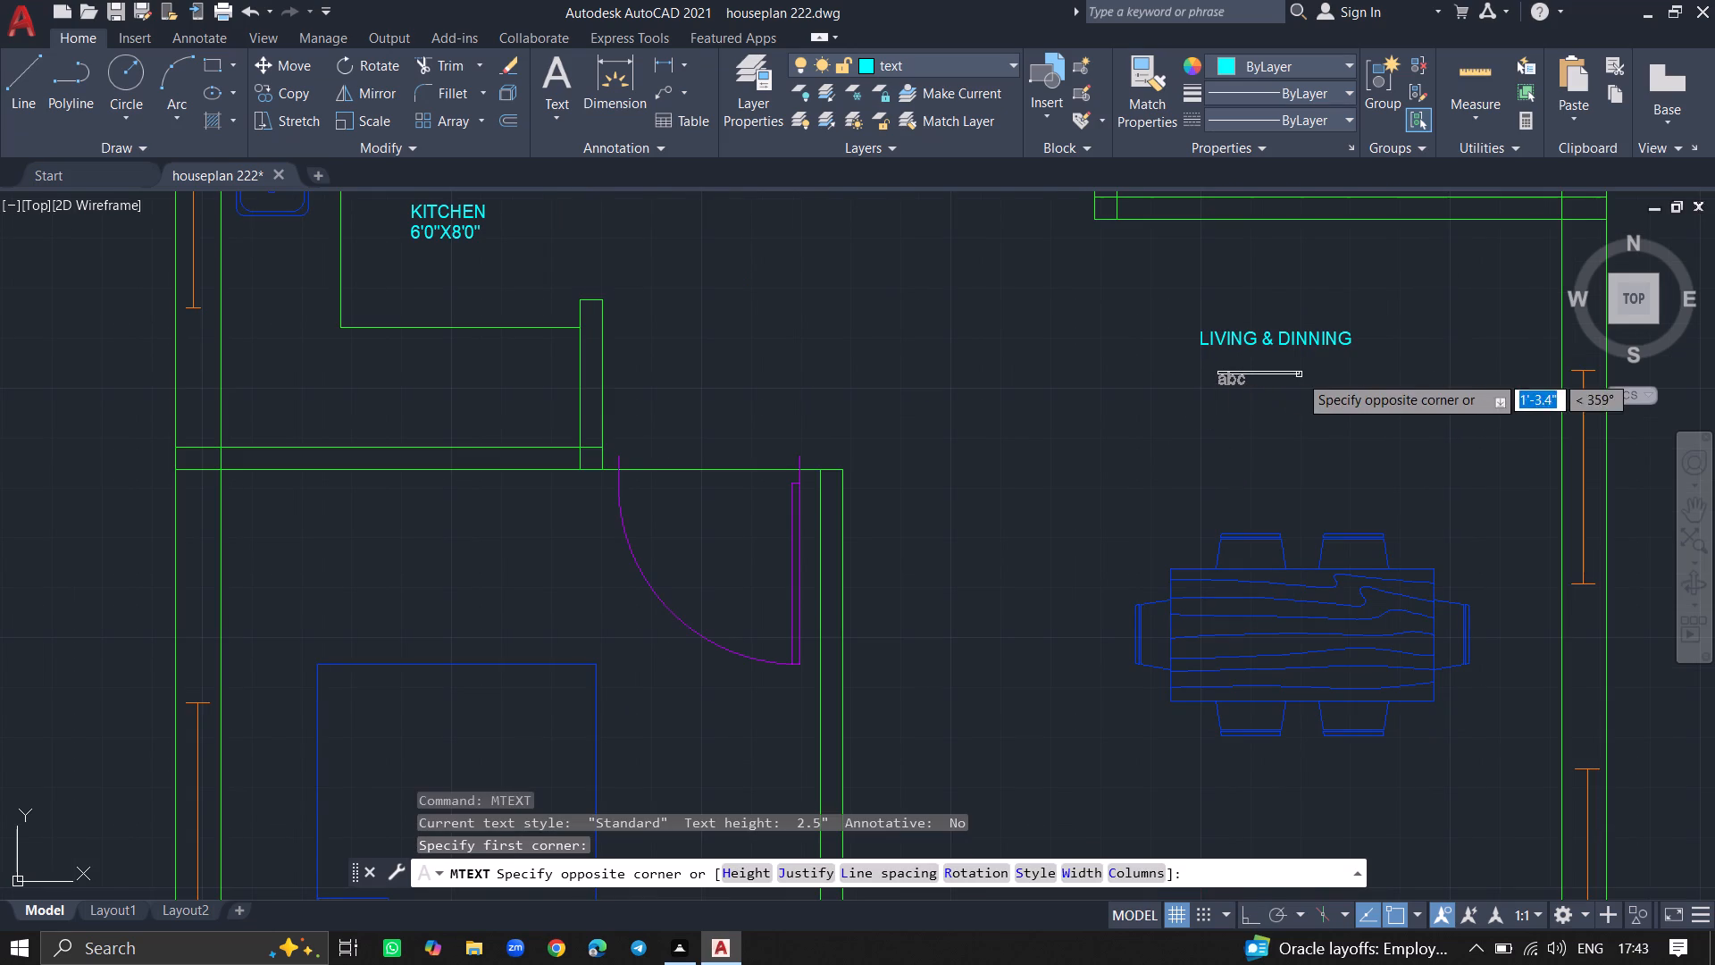
click(1311, 396)
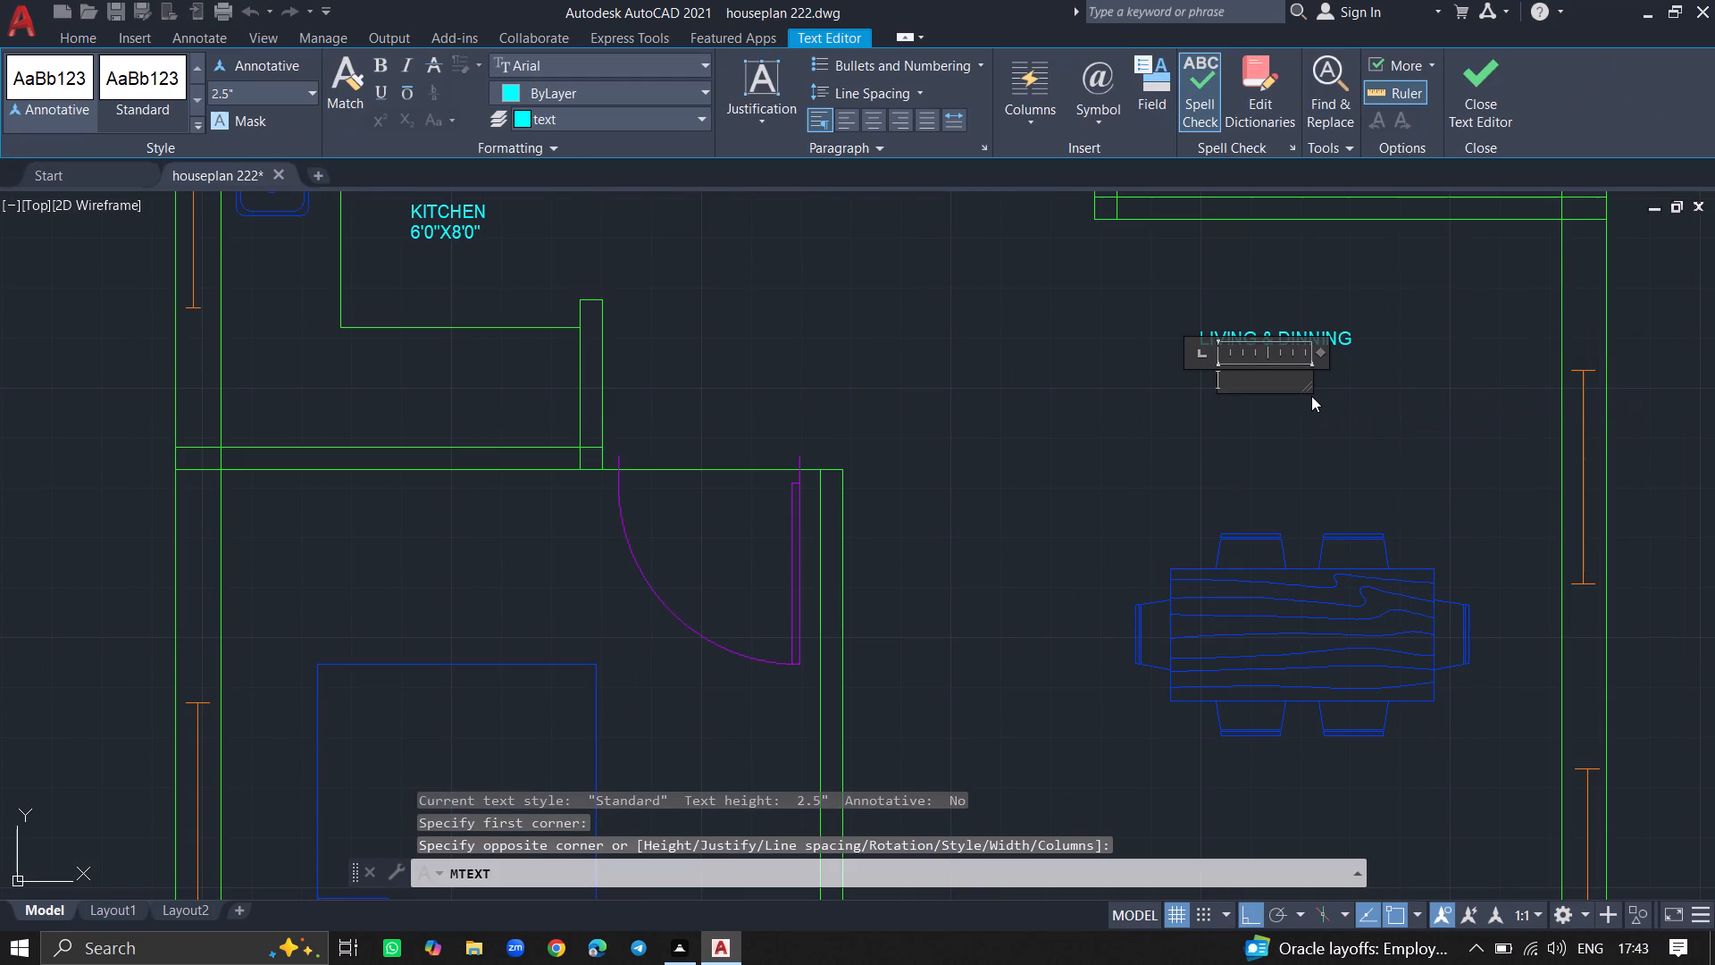
text(12)
key(apostrophe)
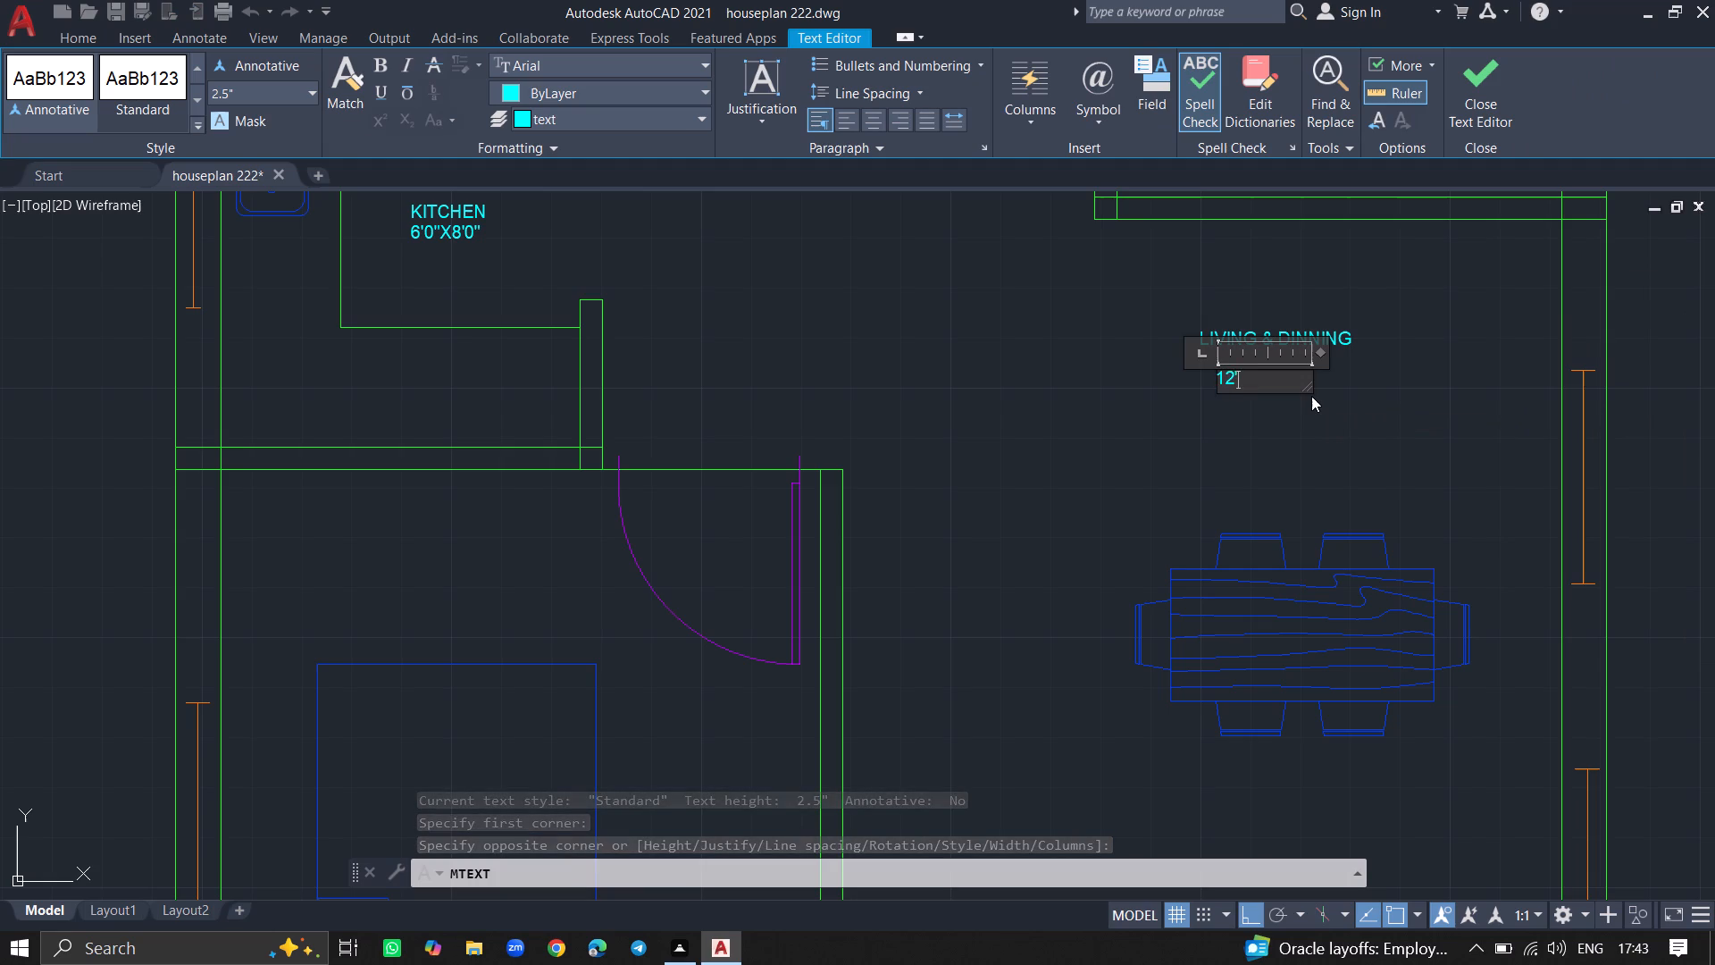
text(0")
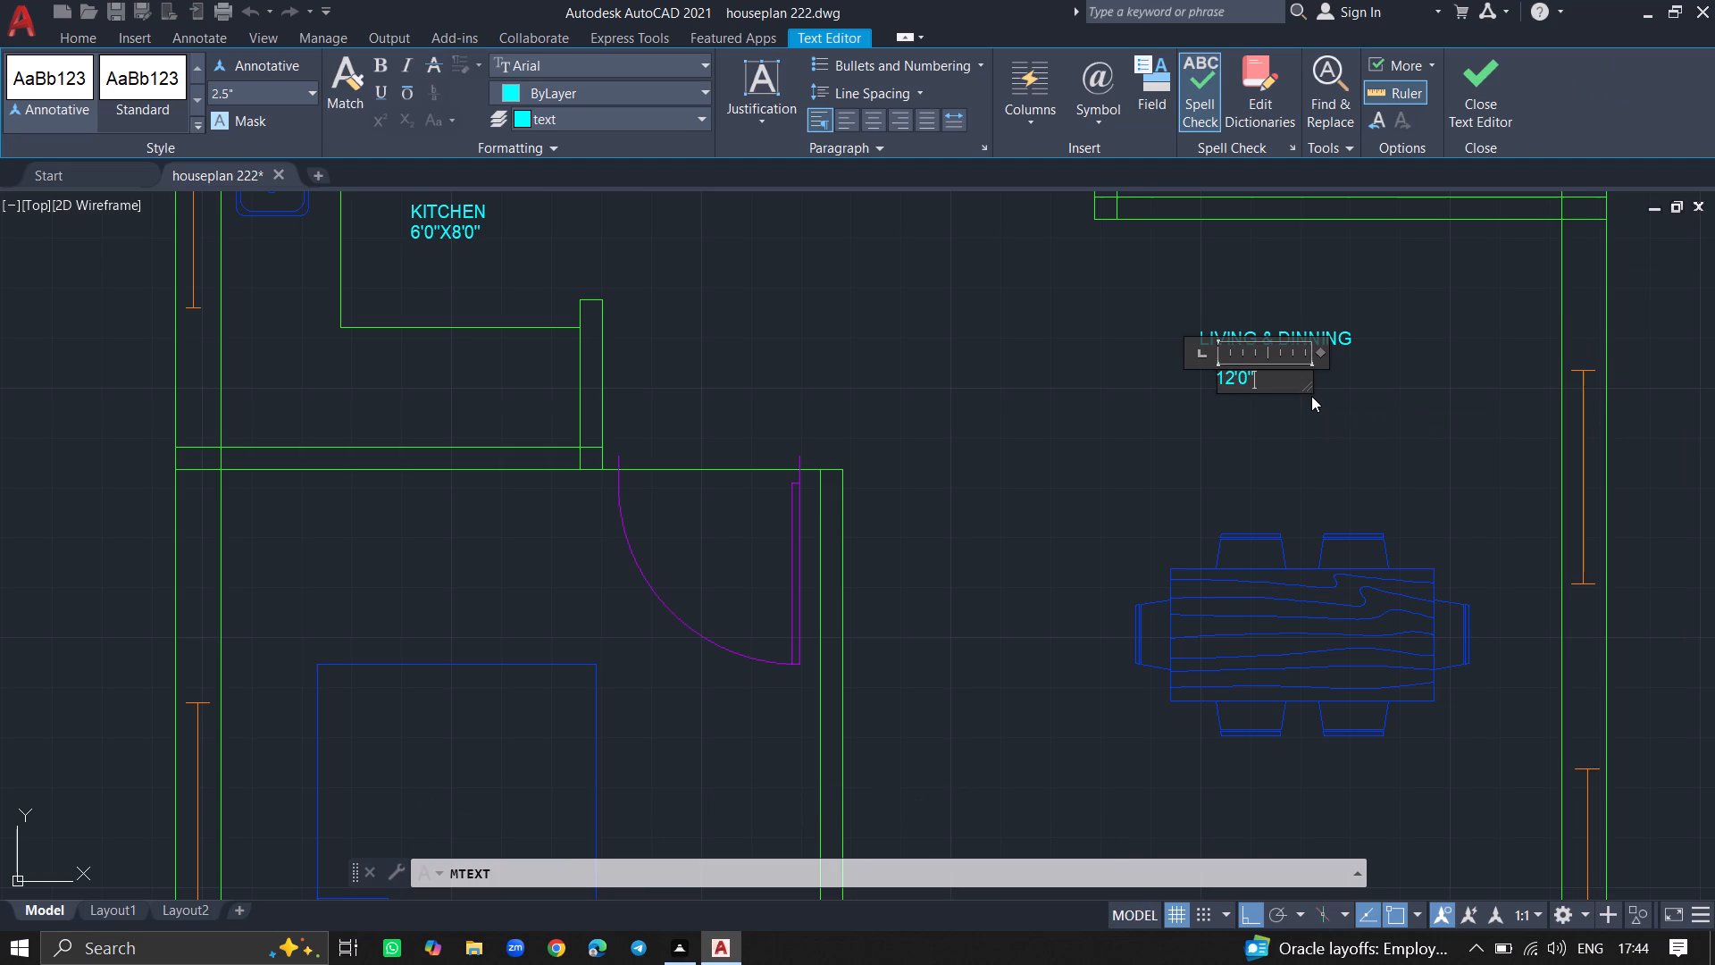
key(x)
text(14)
key(apostrophe)
key(4)
key(shift+quotedbl)
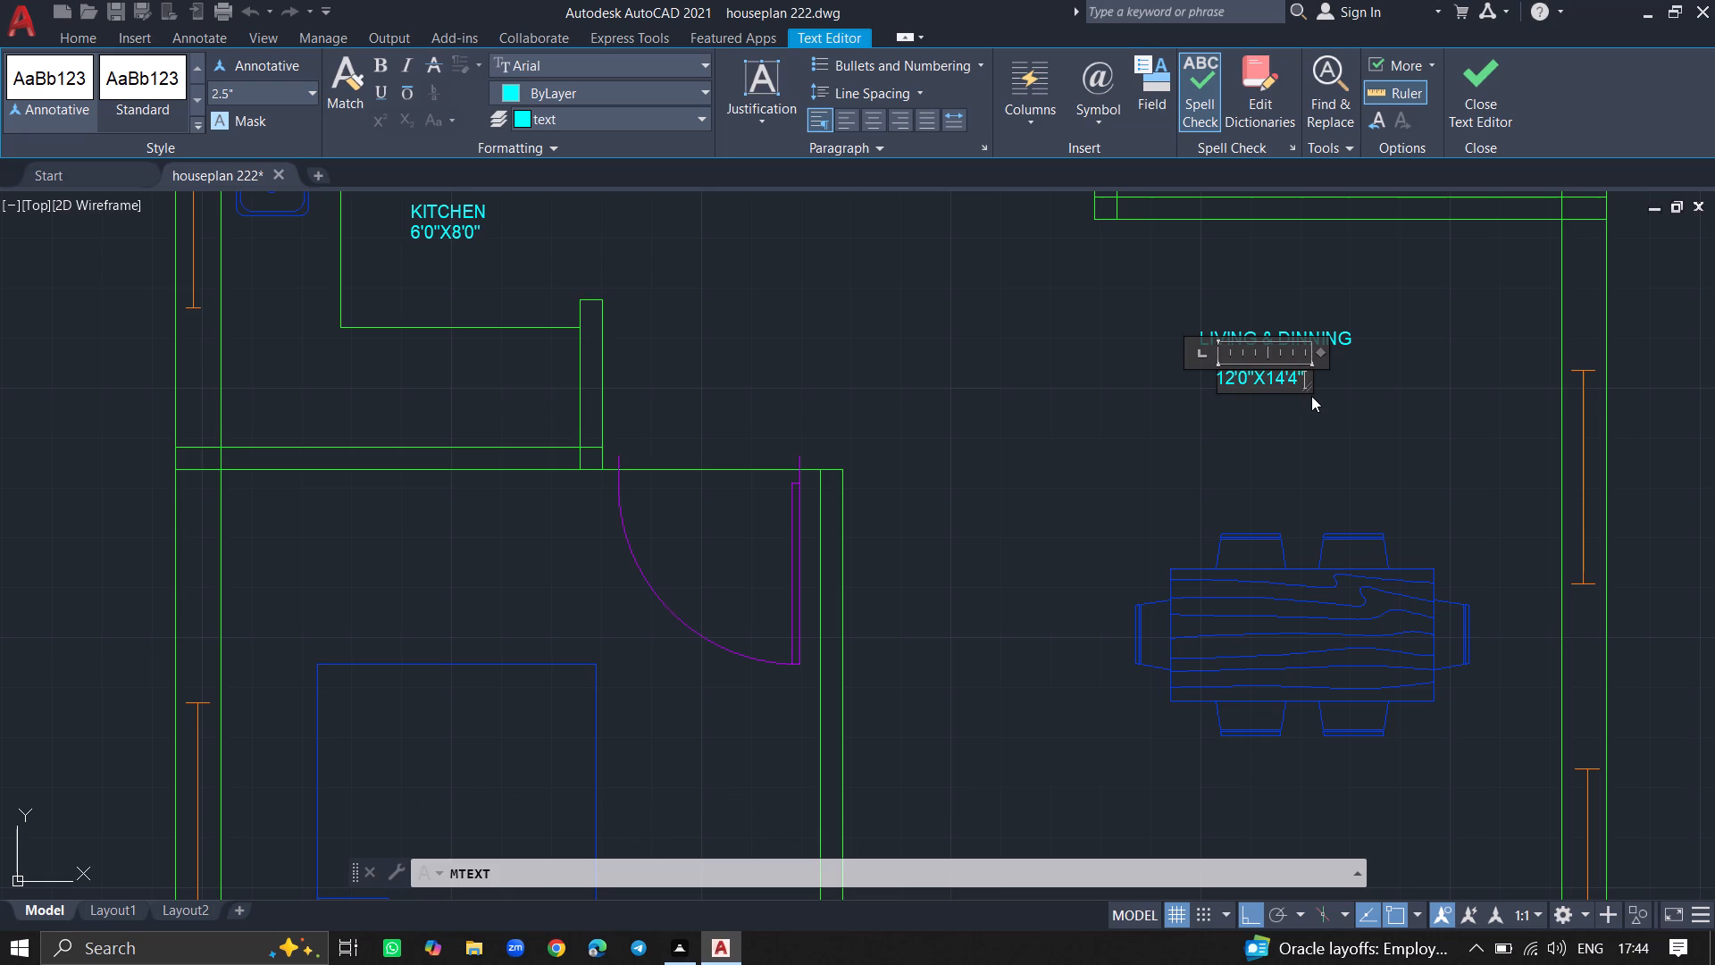
click(1308, 417)
Place a multiline text box above the bed in the bedroom south of the kitchen, with the first line BEDROOM-3.
ctrl+scroll(1308, 417, down, 1)
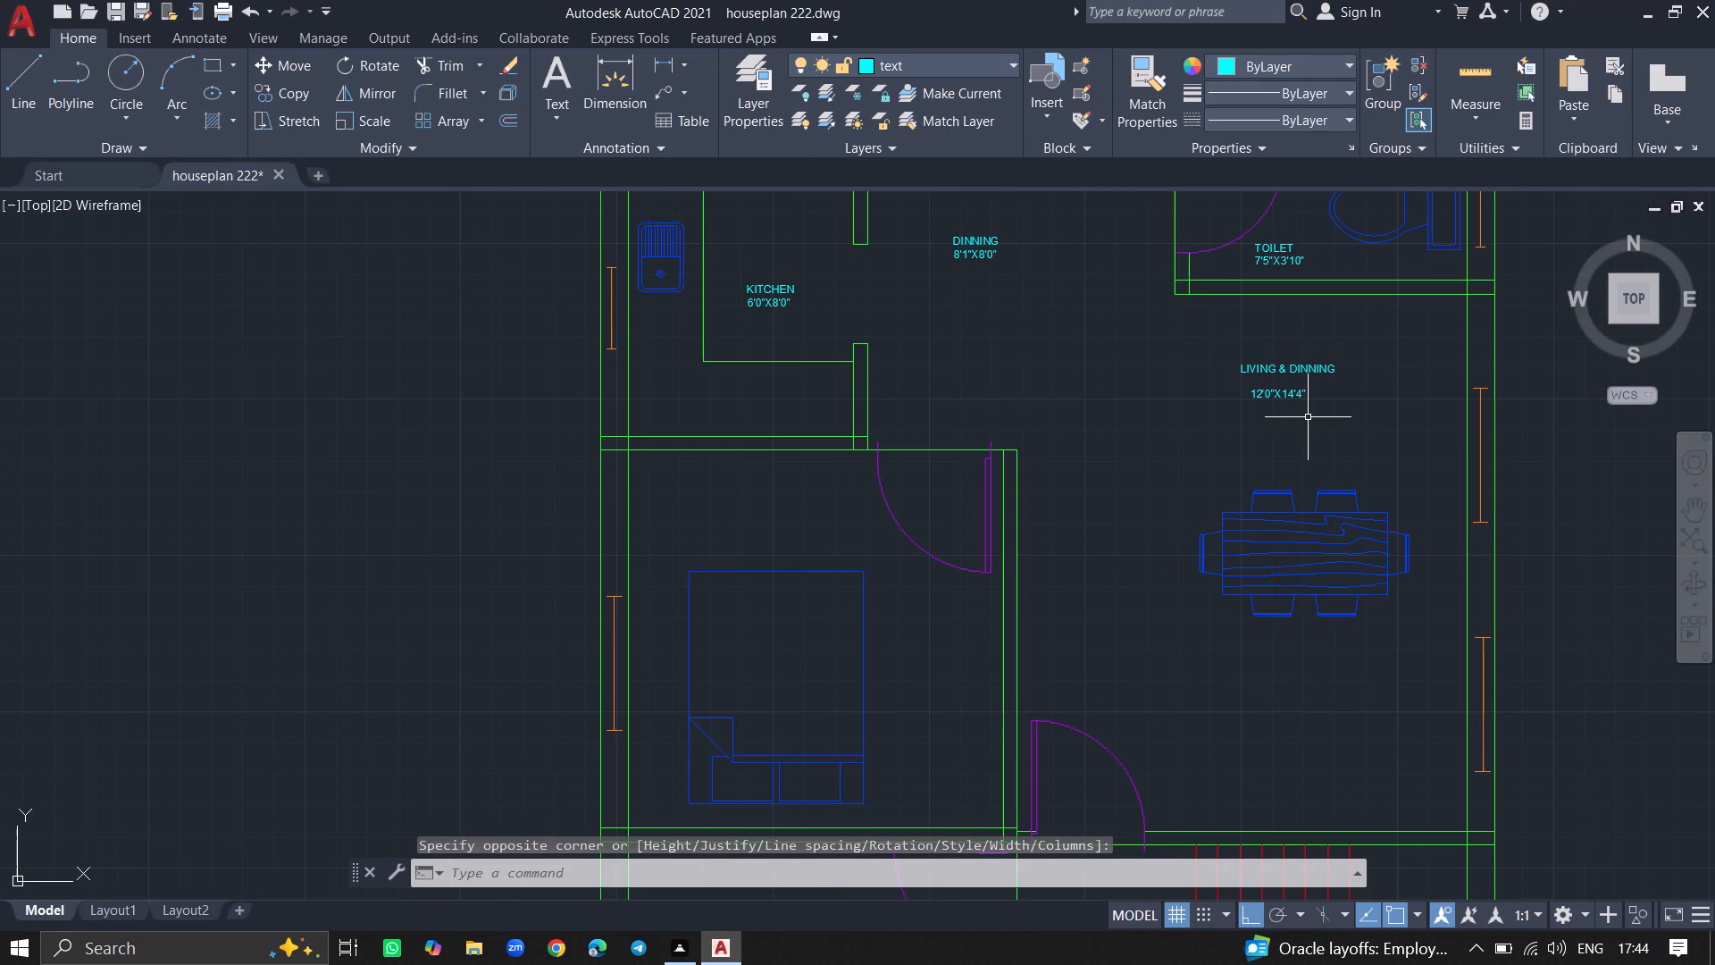
ctrl+scroll(1241, 439, down, 2)
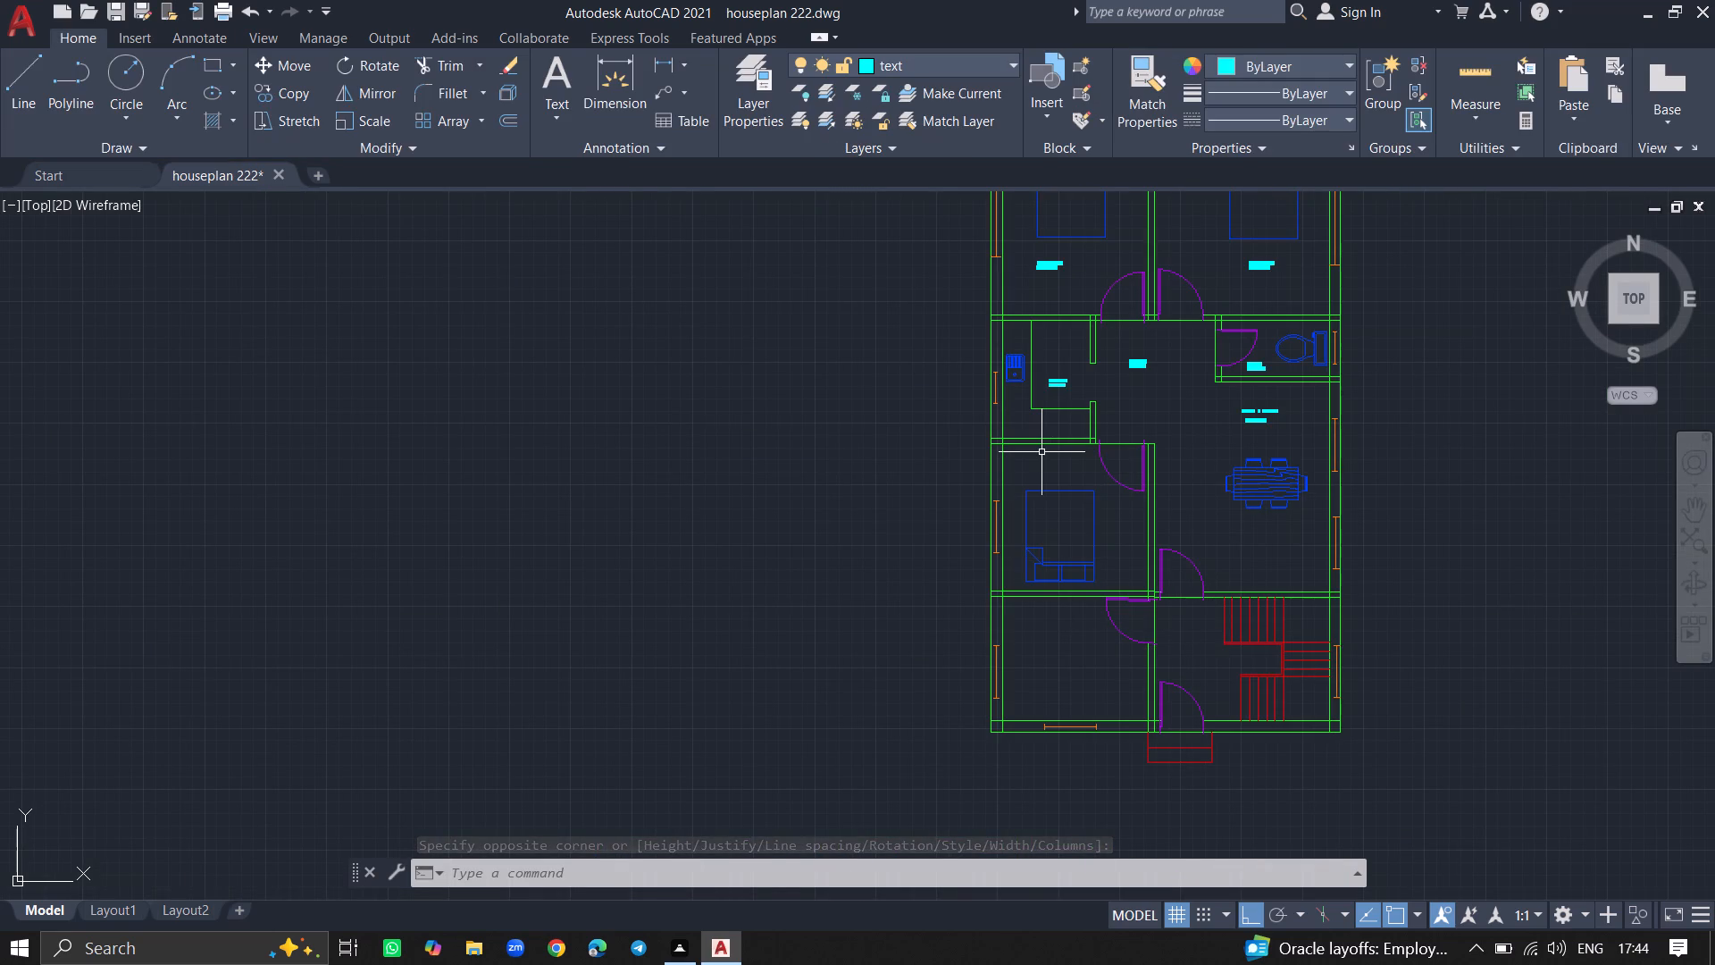
ctrl+scroll(1042, 467, up, 4)
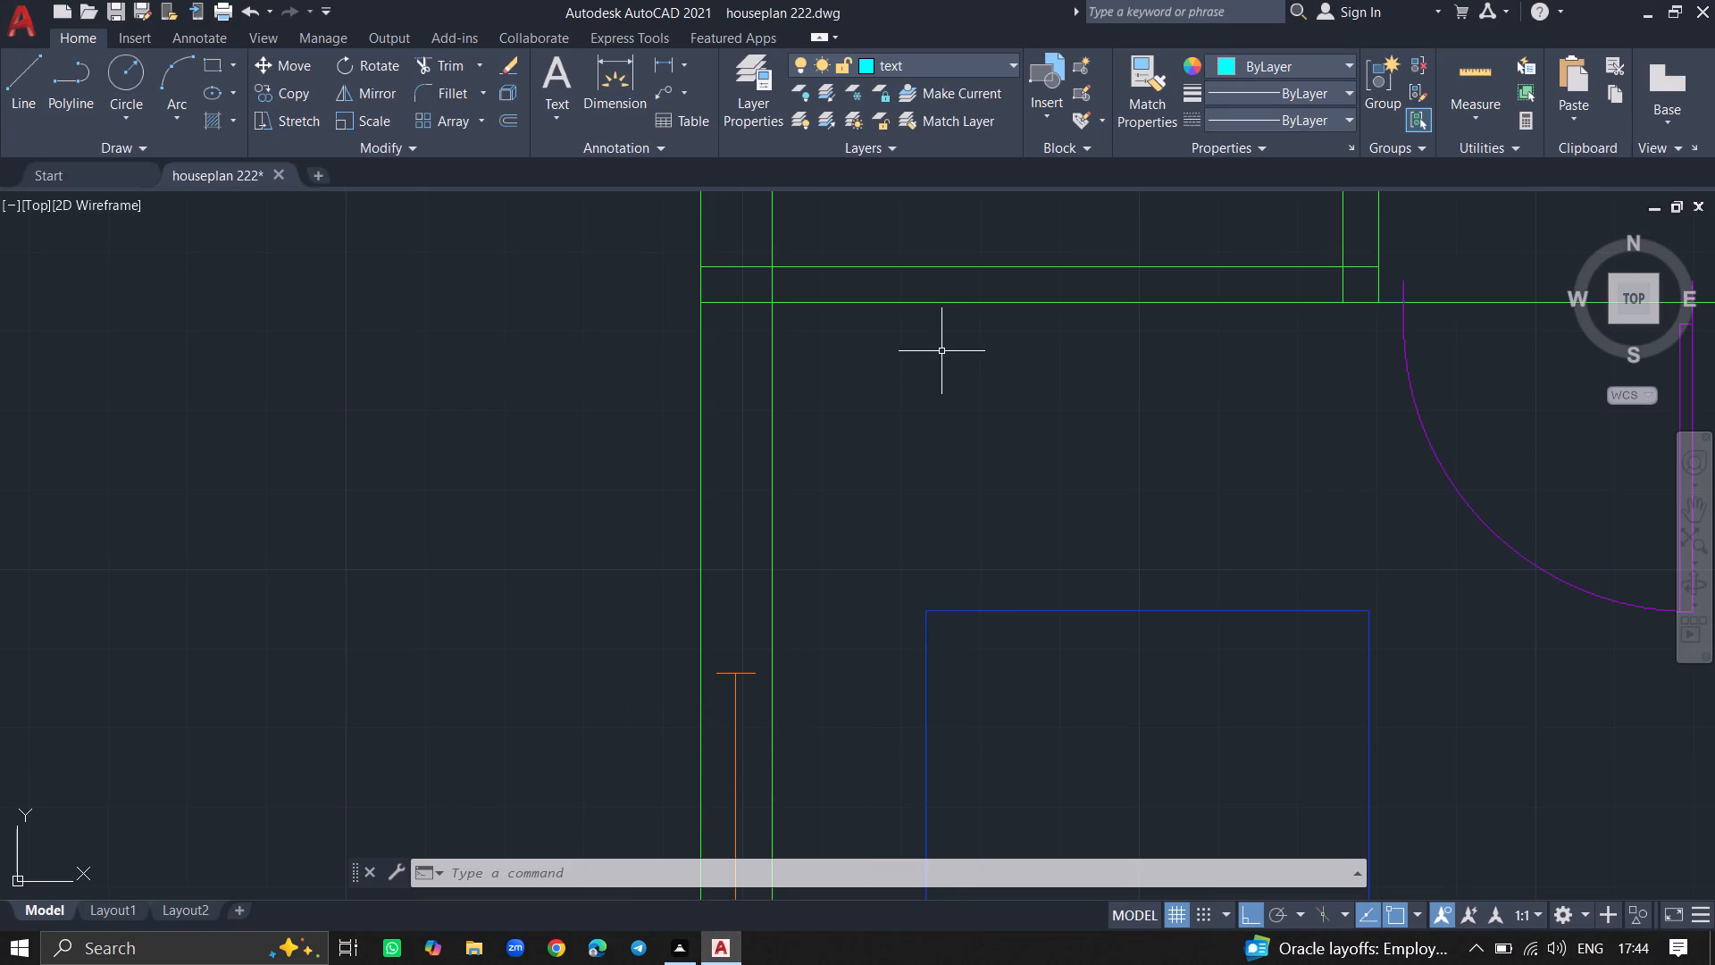
text(MTEXT)
key(Return)
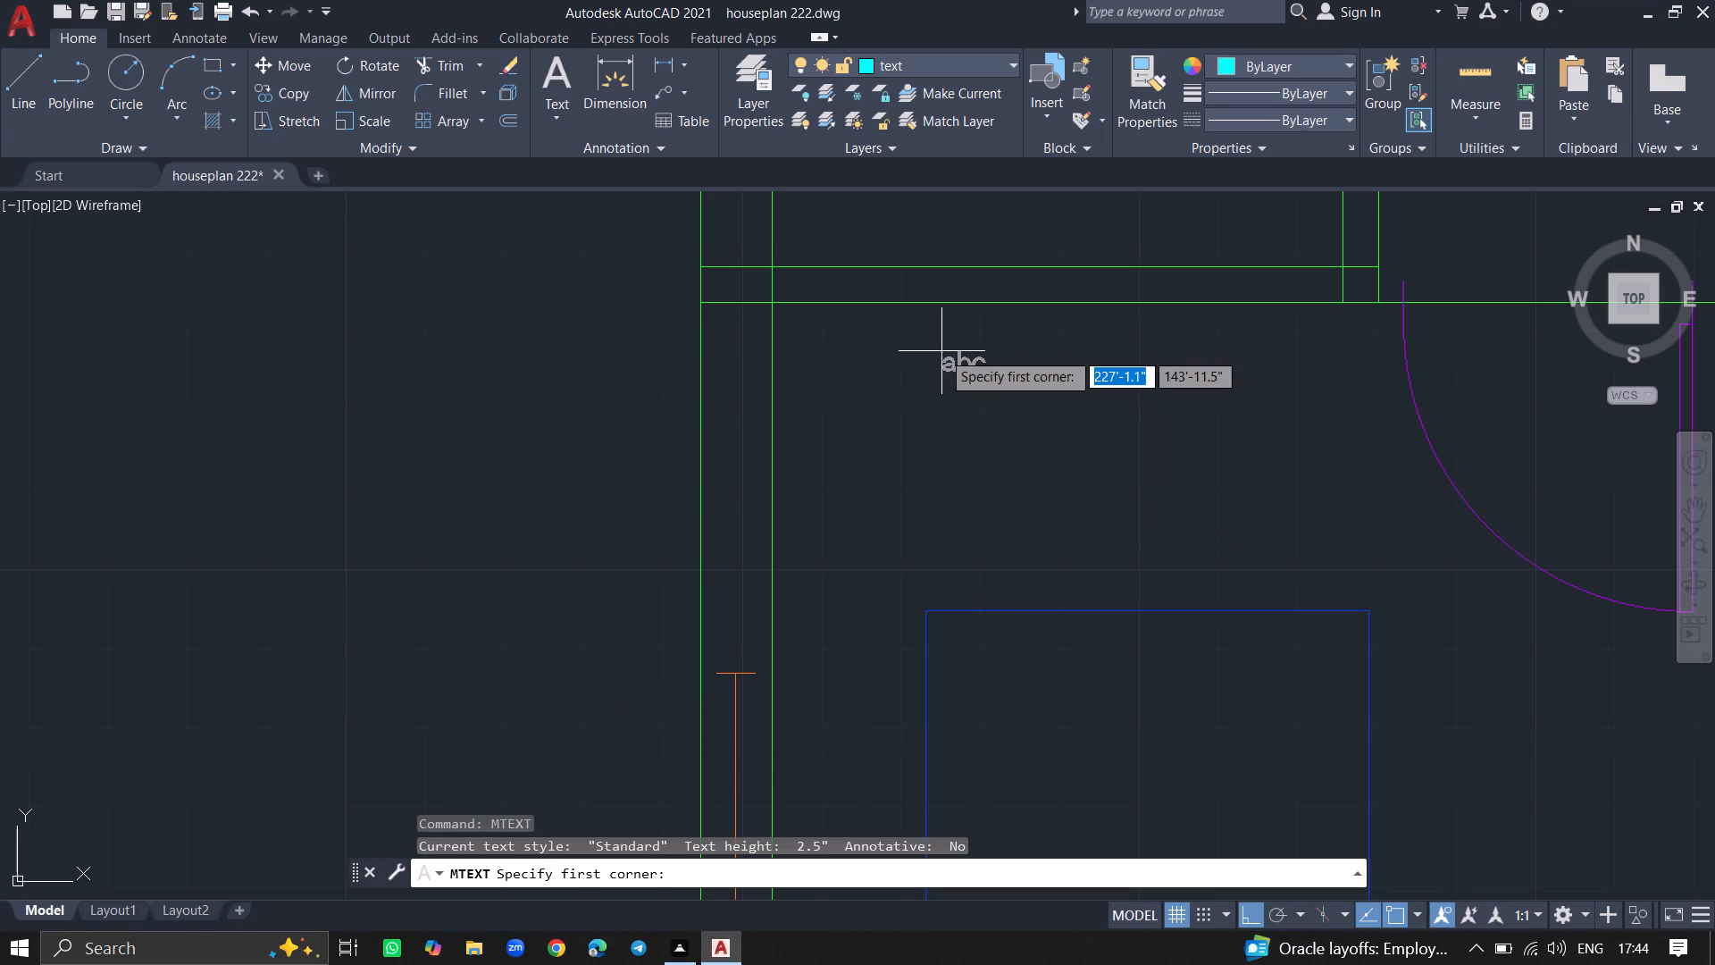
click(970, 372)
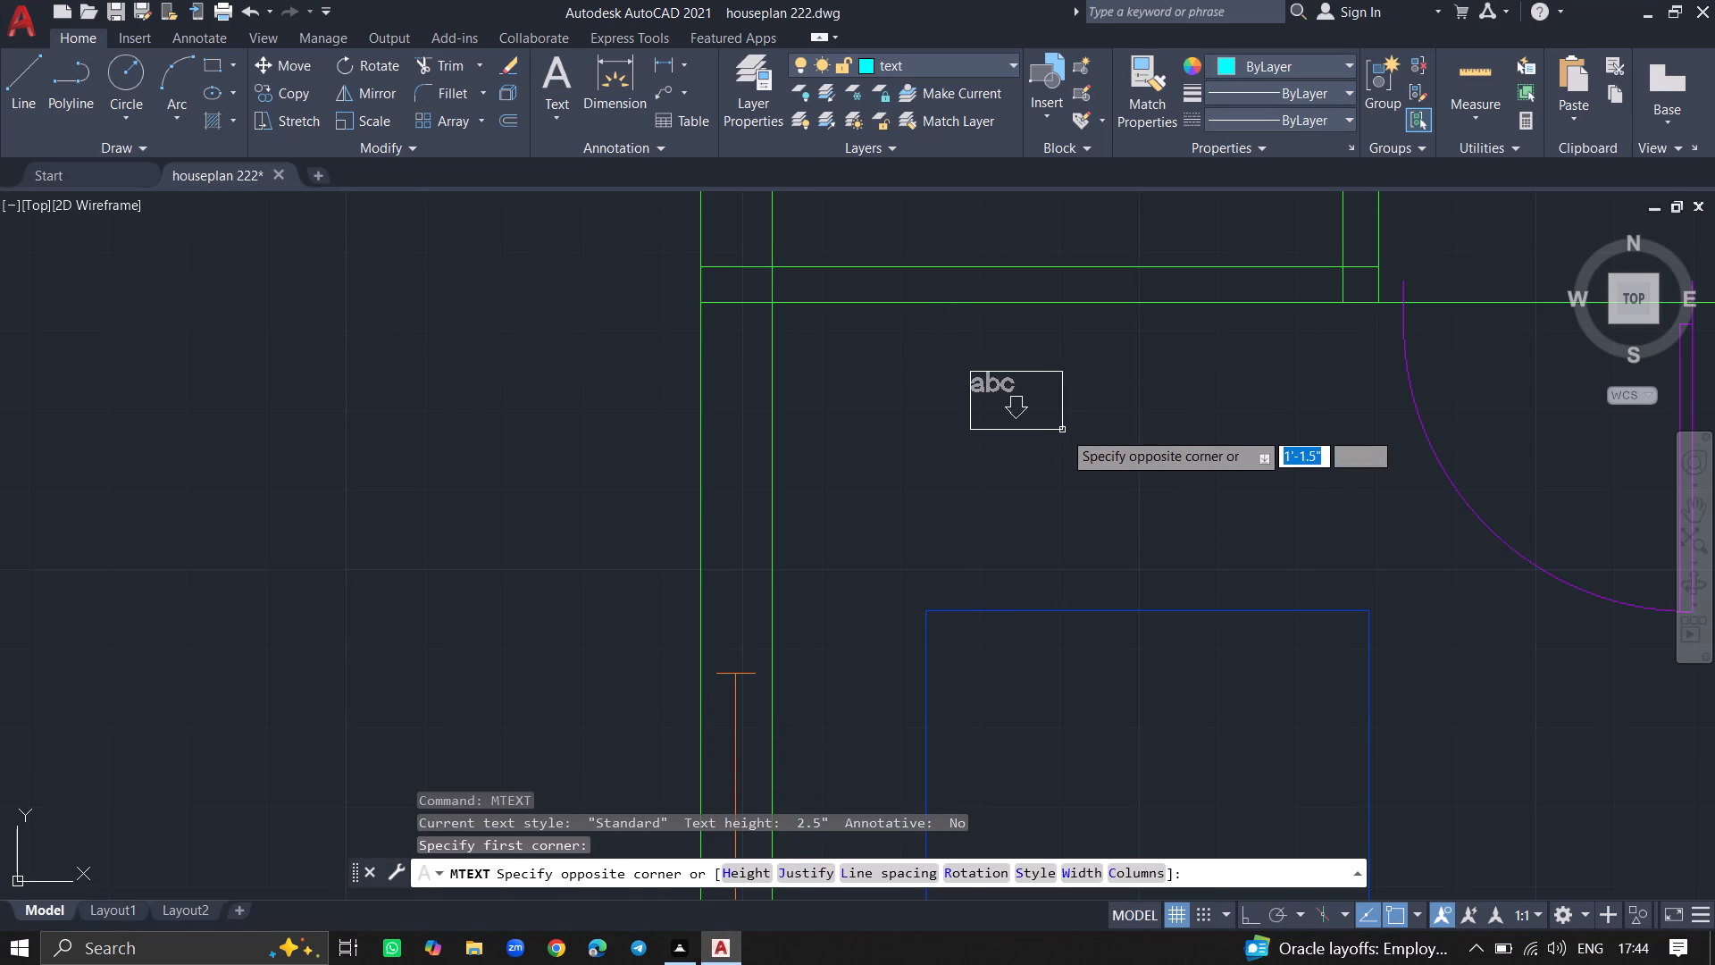
click(1130, 431)
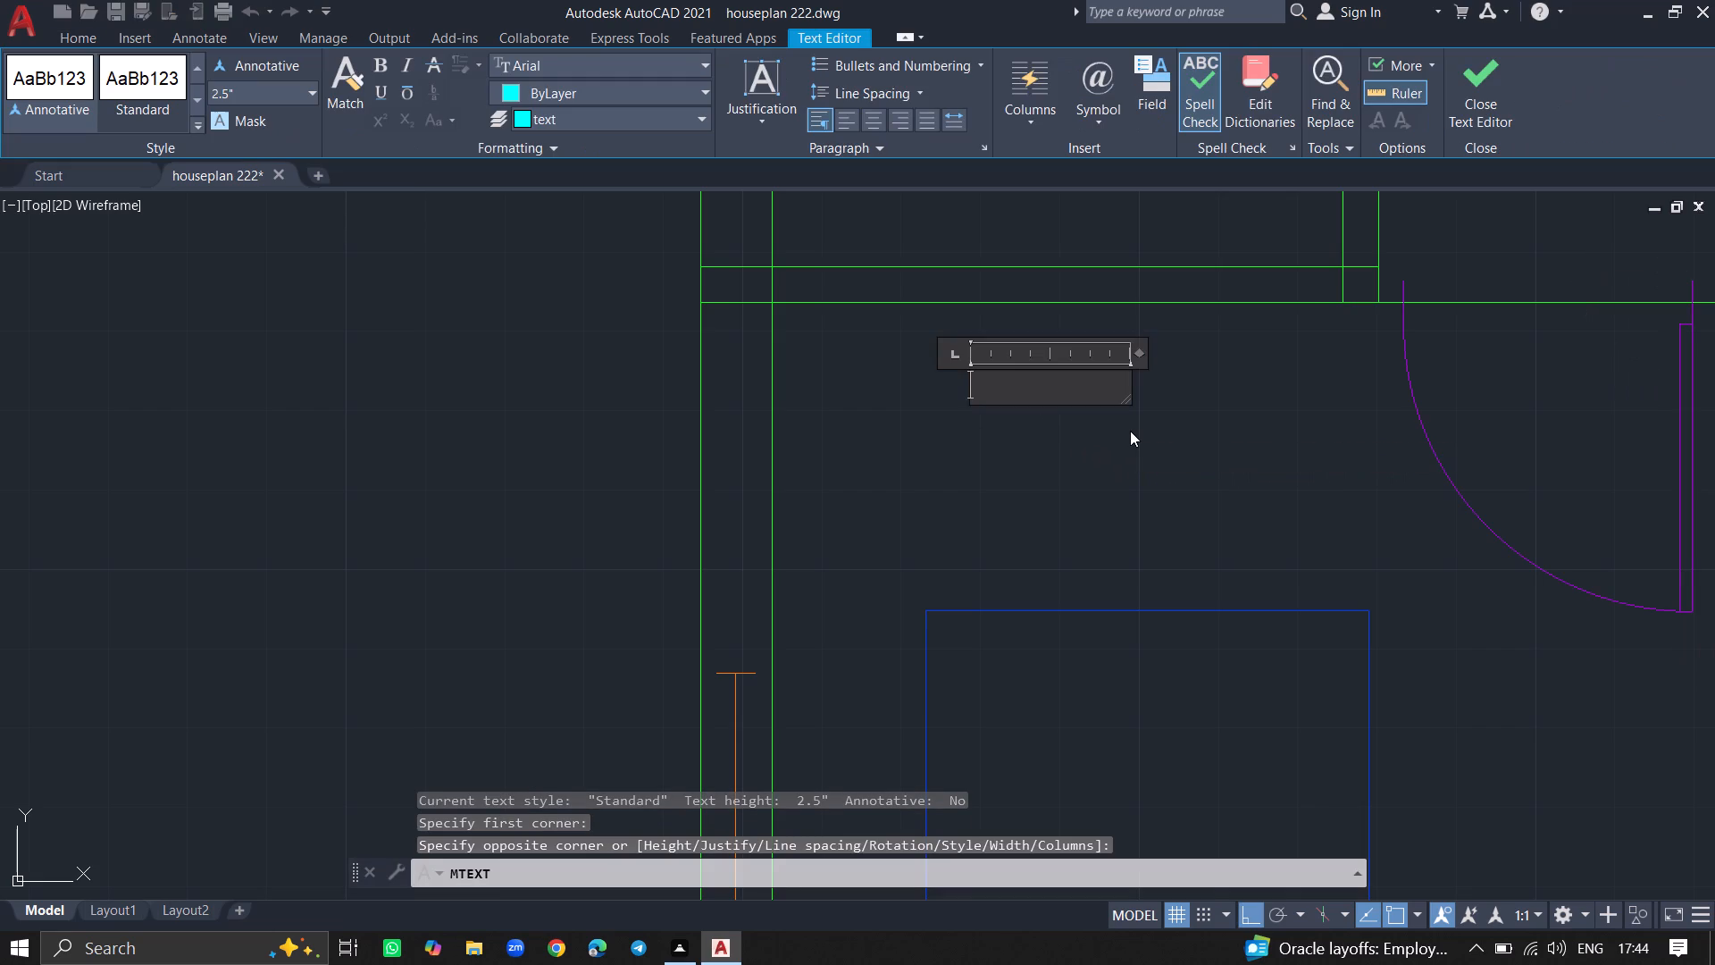
text(BEDROOM)
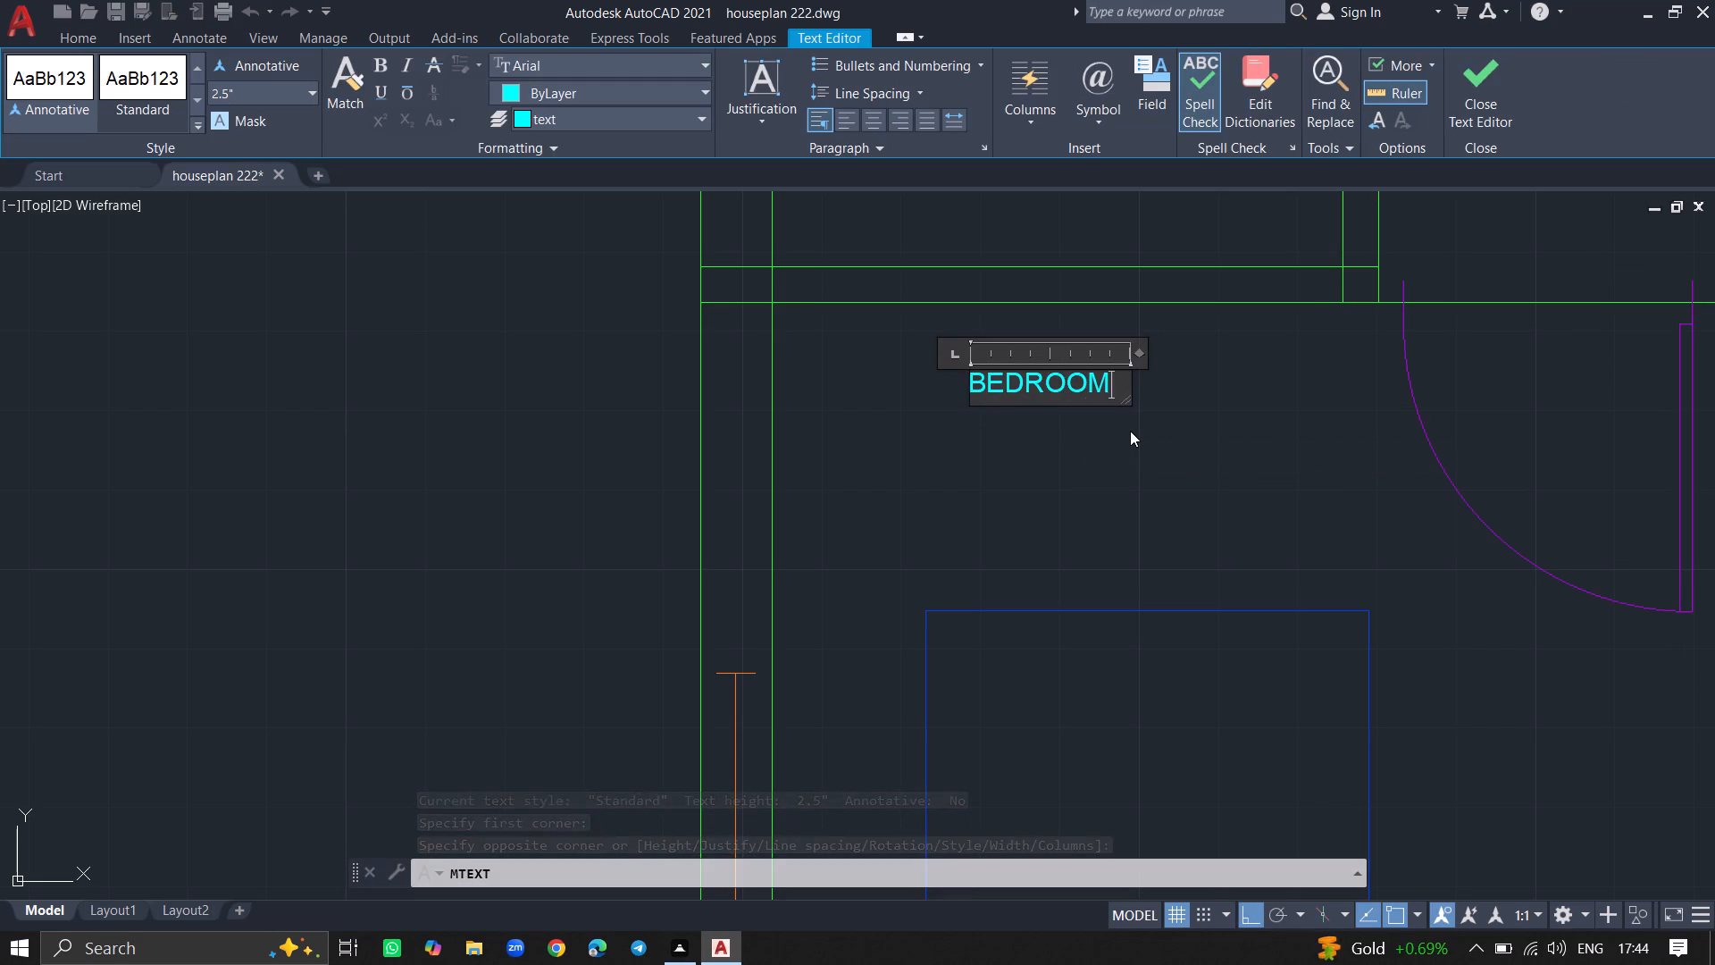
key(space)
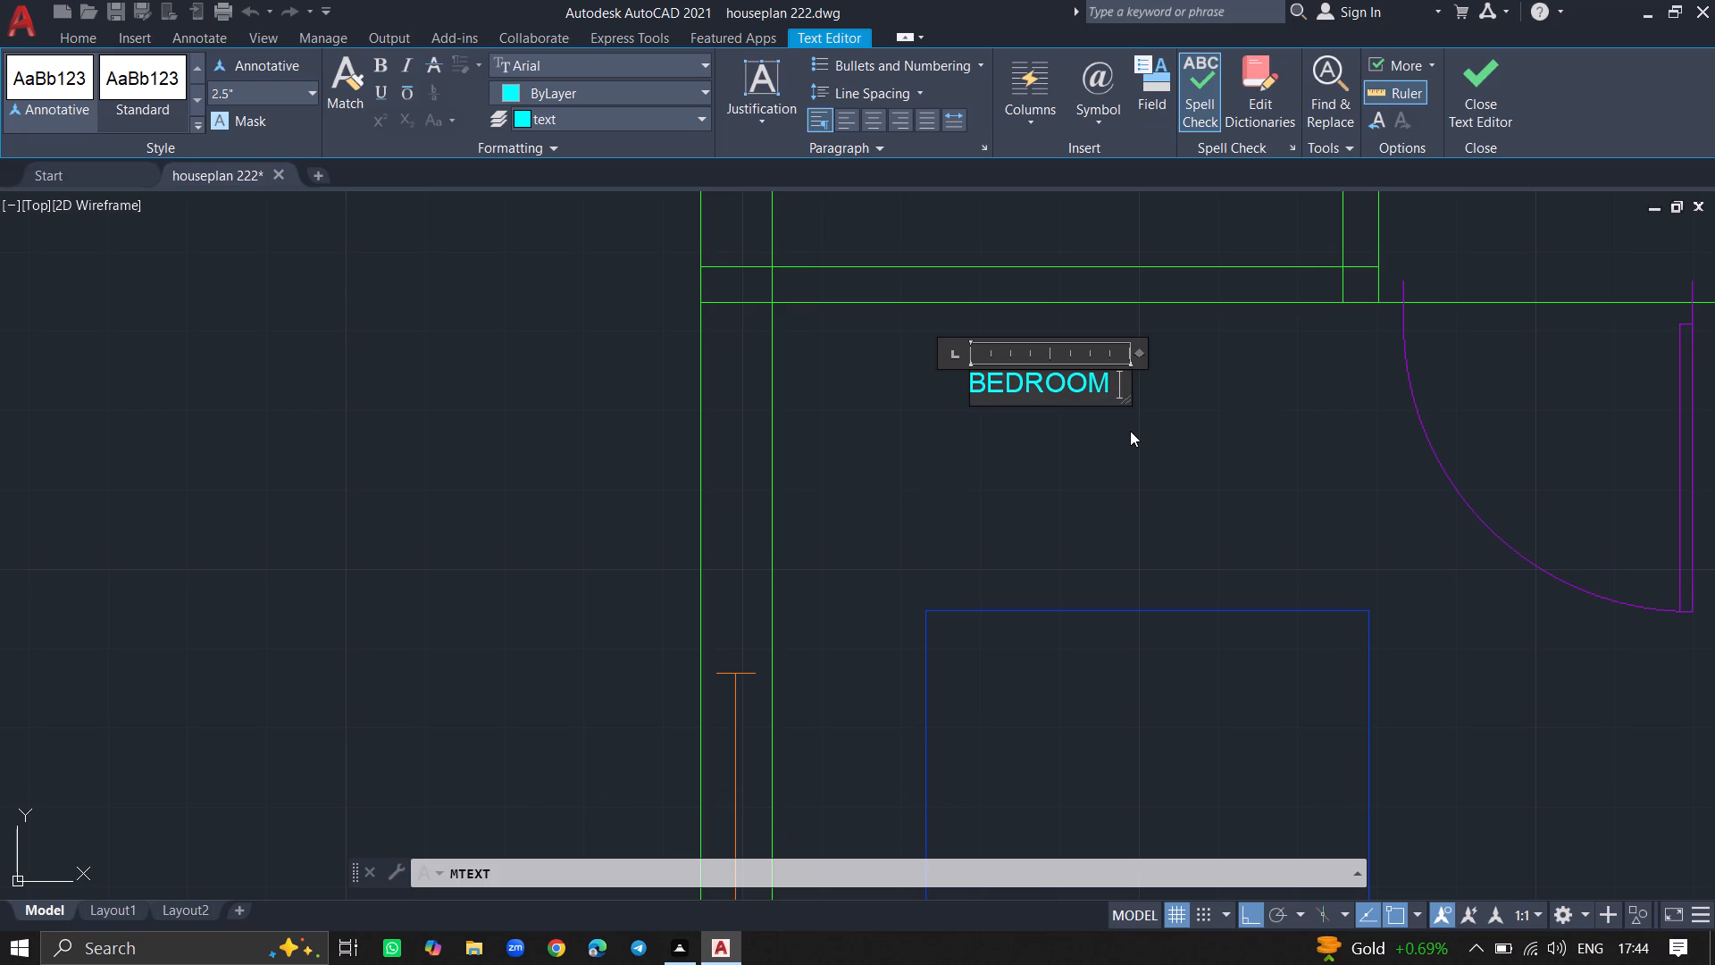
text(- 3)
key(BackSpace)
key(BackSpace)
key(BackSpace)
key(BackSpace)
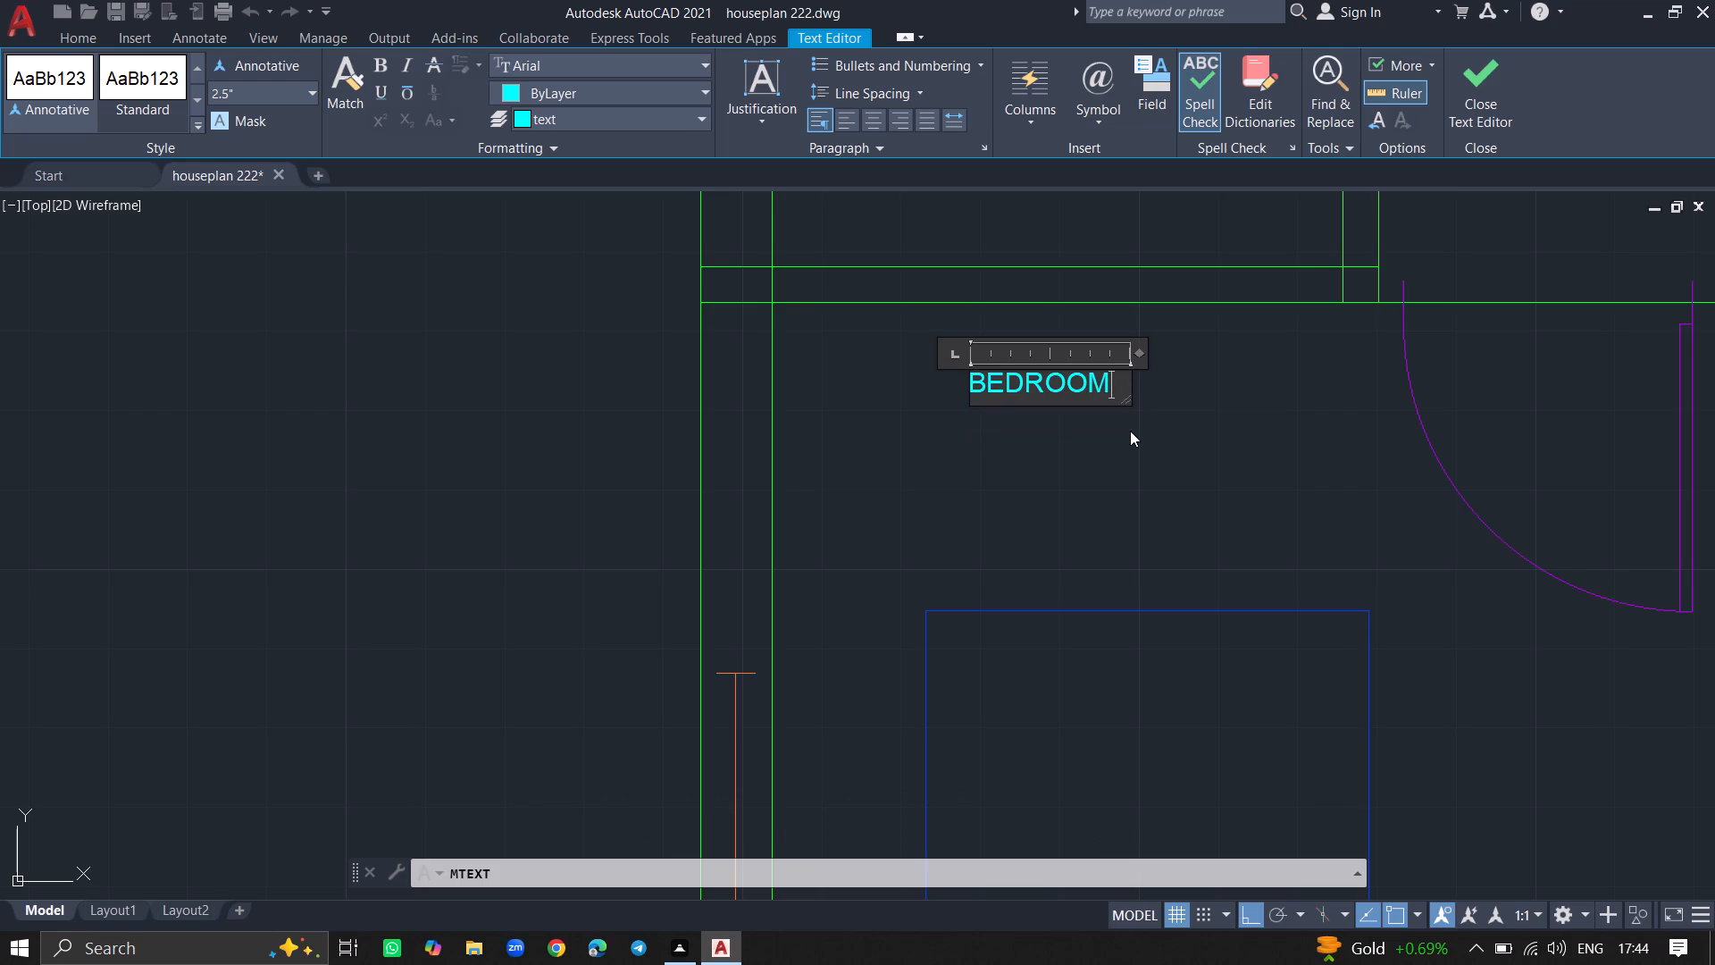
text(-3)
Add the room size 10'0" X 10'1" as the second line of the BEDROOM-3 label and finish the text.
key(Return)
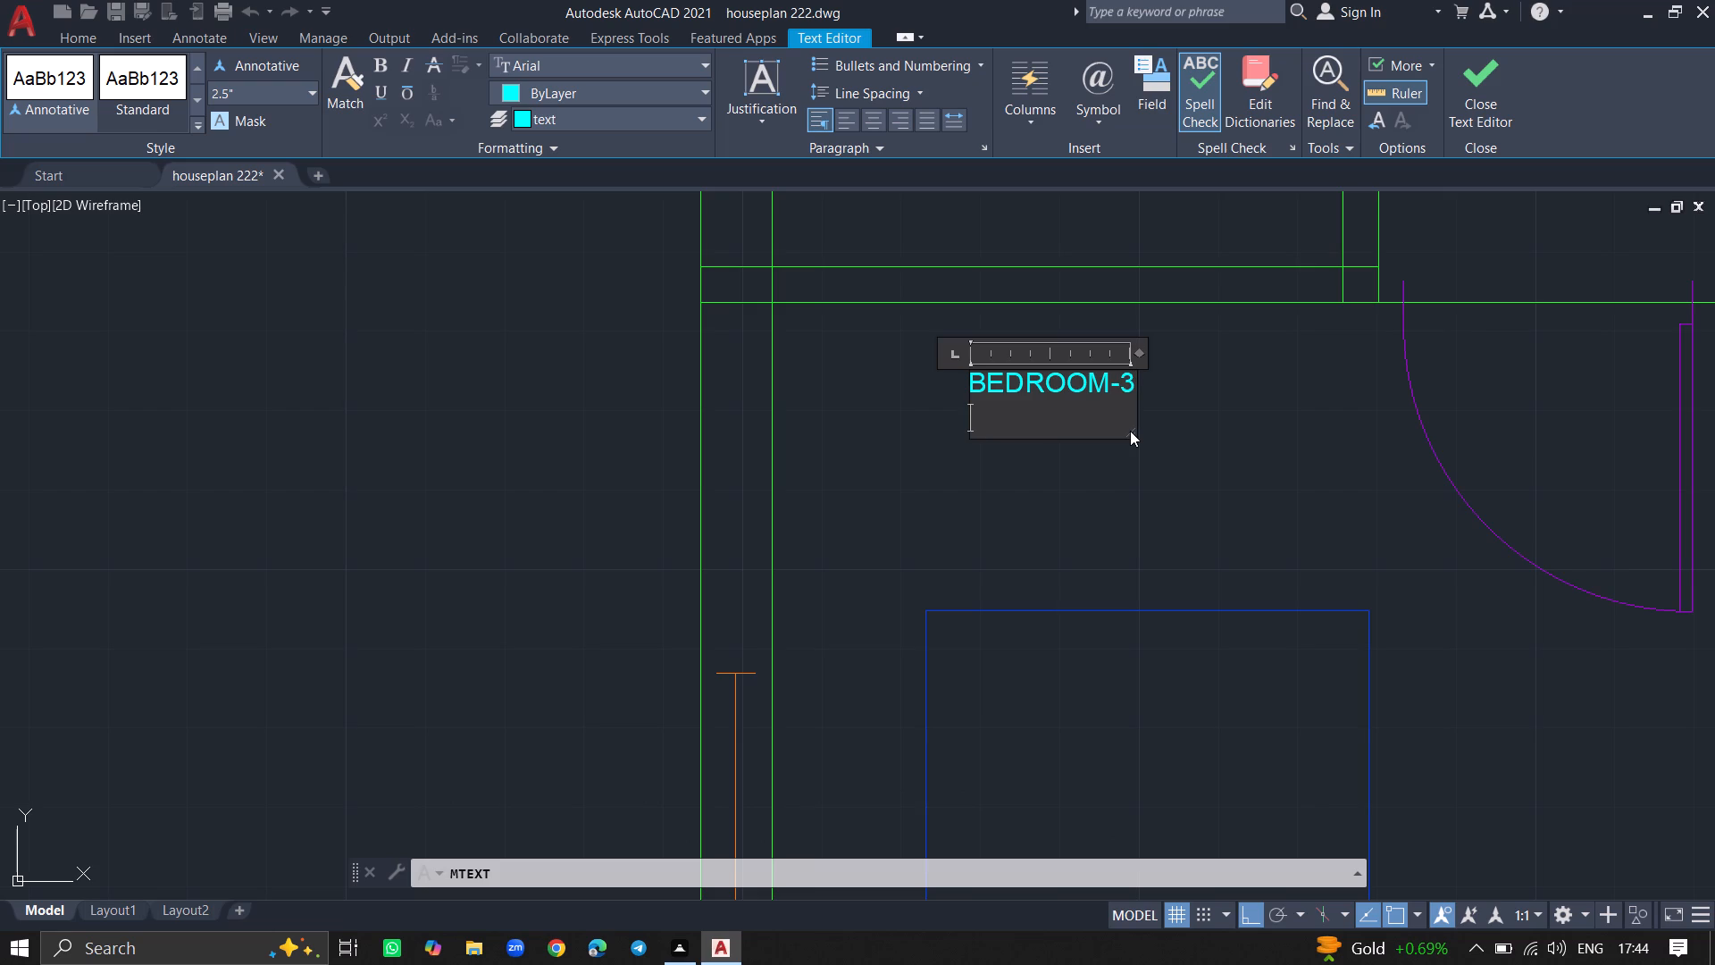
text(10)
key(apostrophe)
text(0")
key(space)
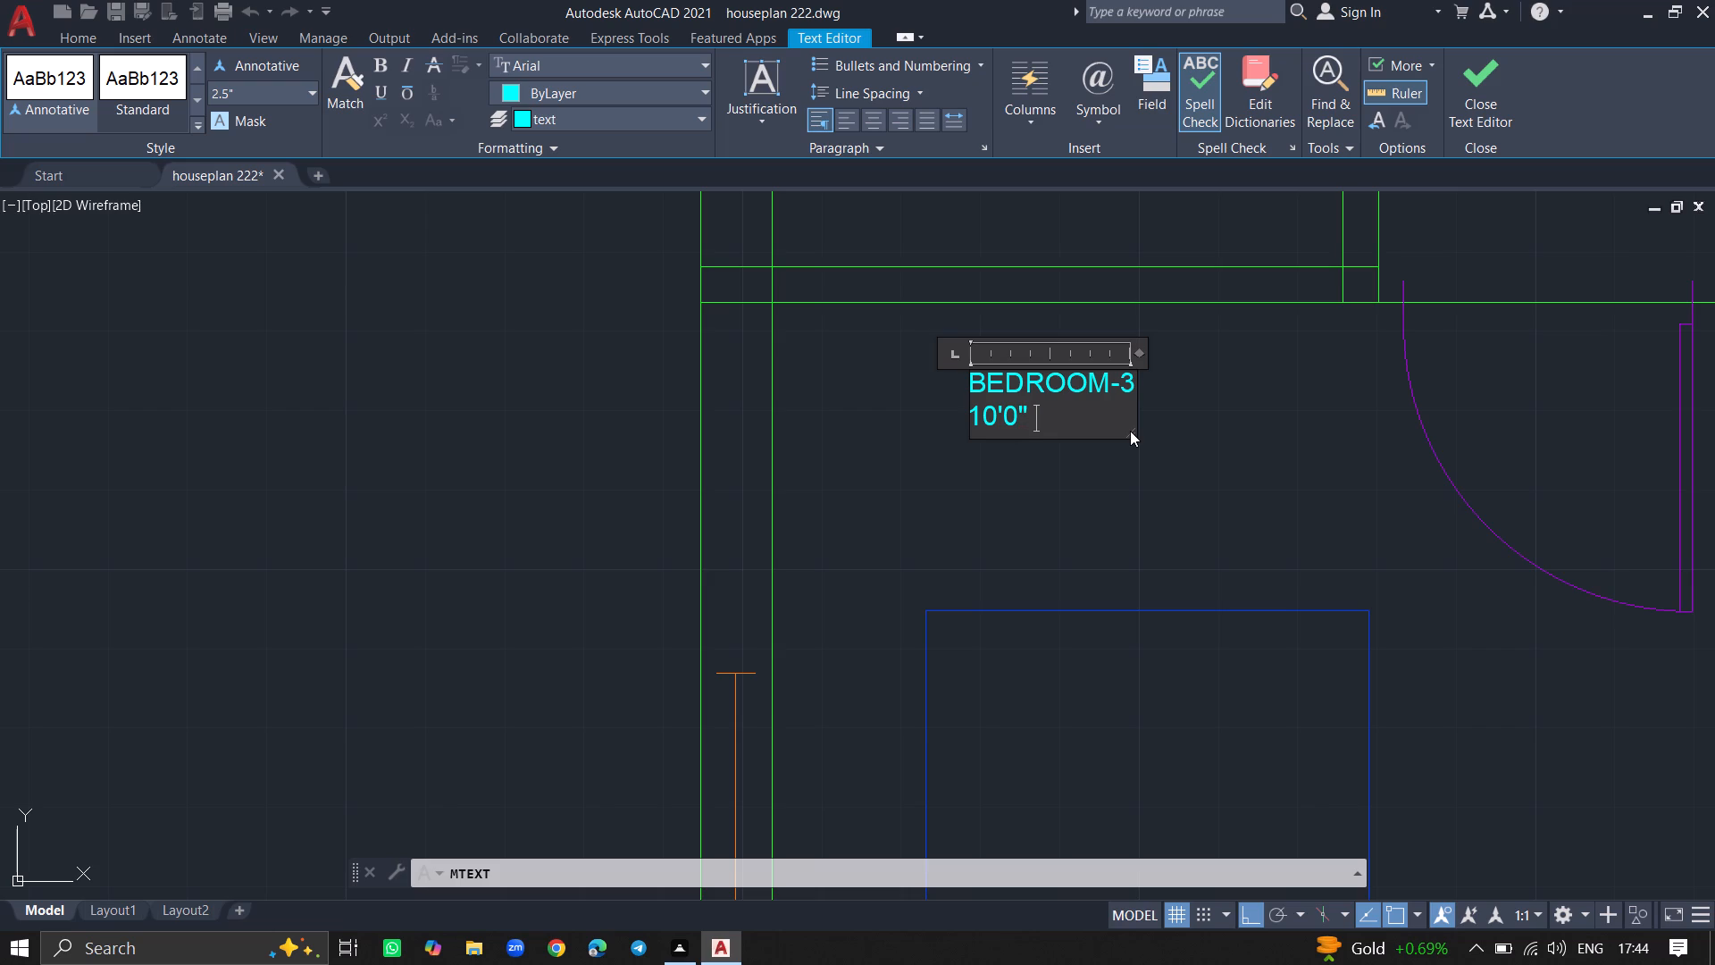
key(x)
key(space)
text(10')
key(1)
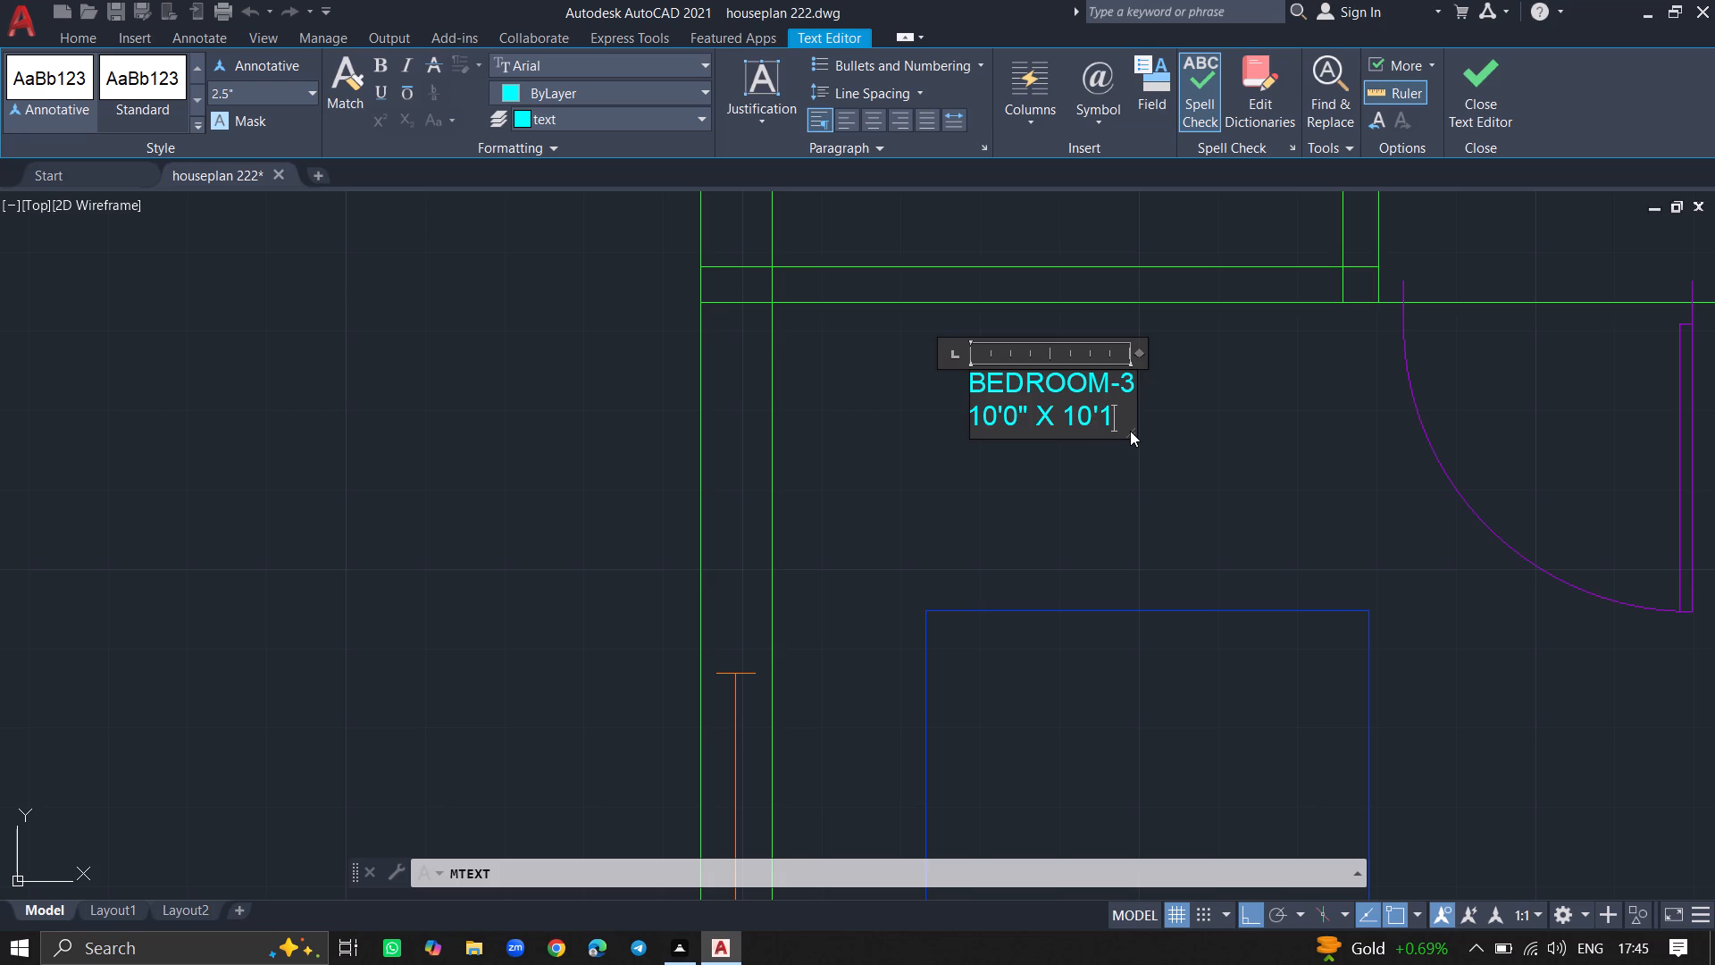
key(shift+quotedbl)
click(1129, 456)
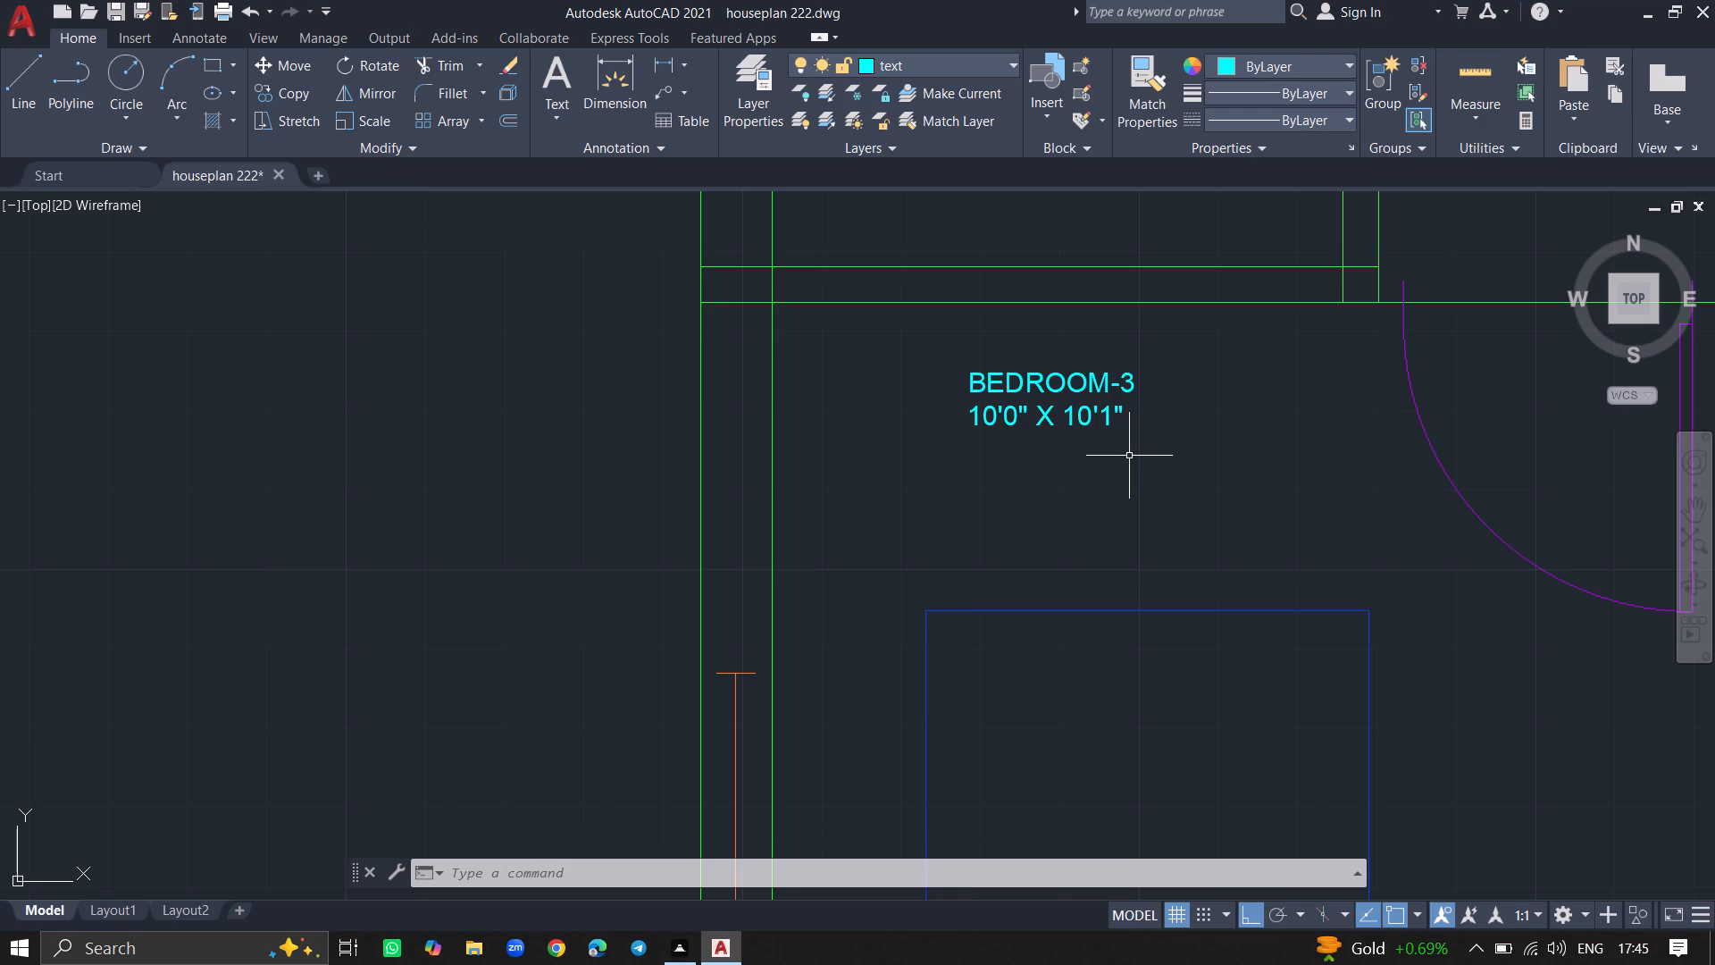
Place a multiline text box in the room south of BEDROOM-3, with the first line DRAWING.
ctrl+scroll(1129, 456, down, 2)
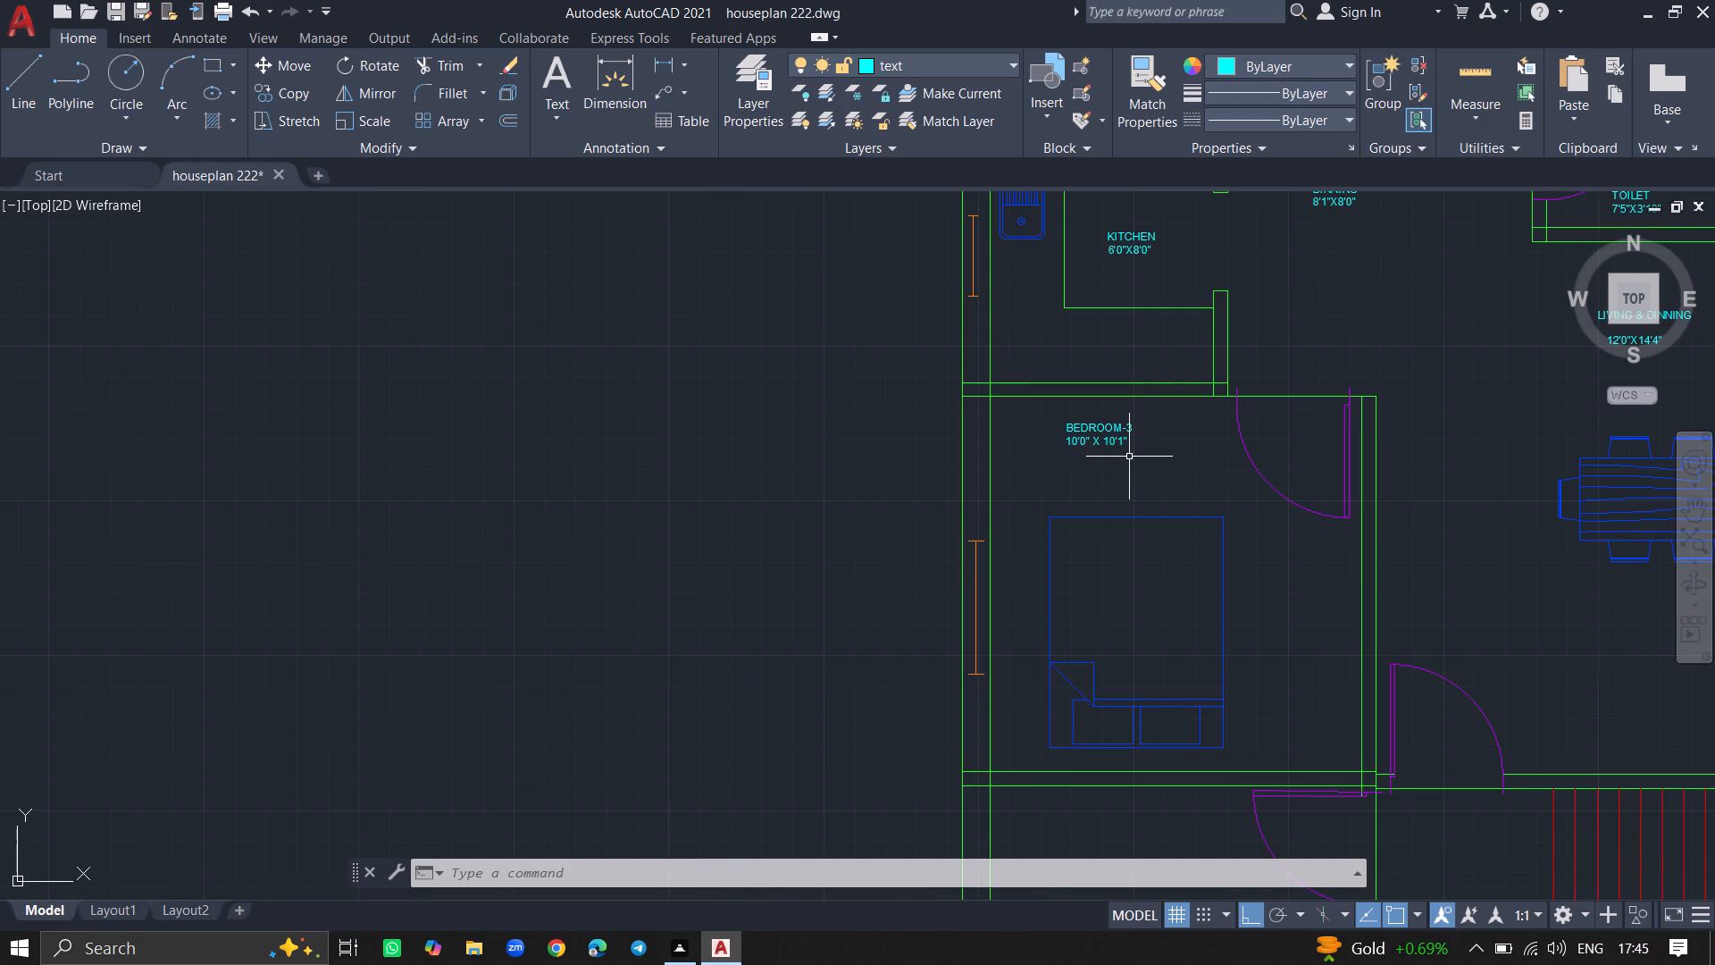
ctrl+scroll(1134, 544, down, 3)
ctrl+scroll(1134, 643, up, 3)
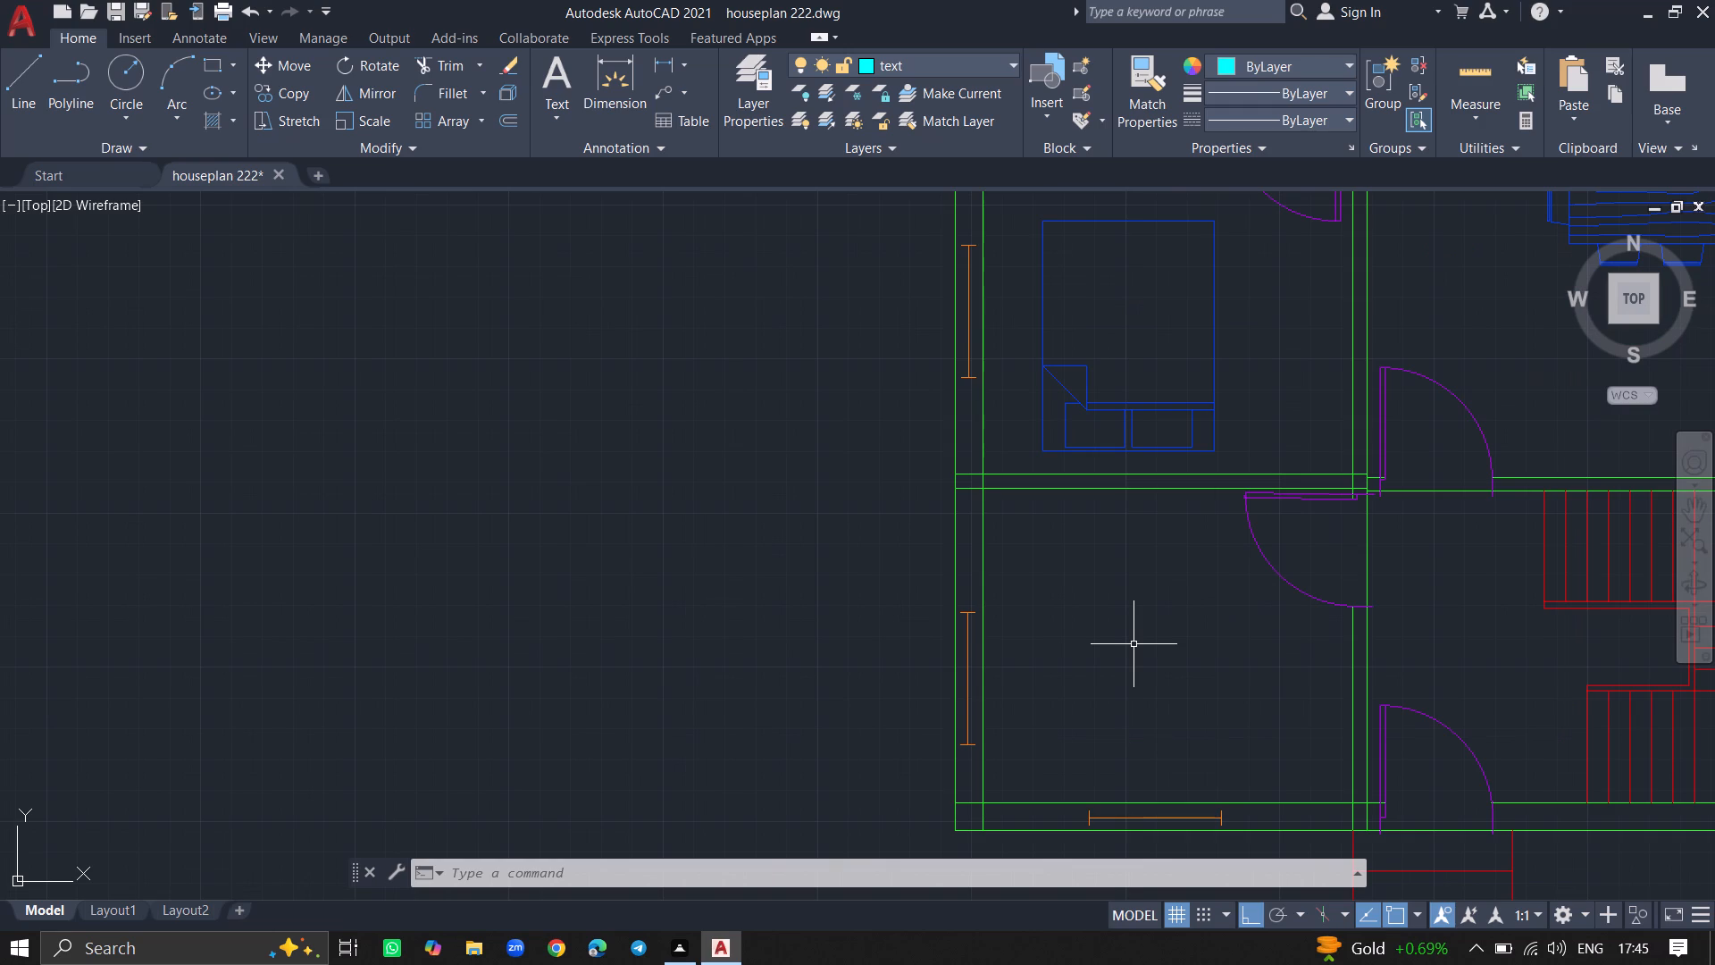
key(m)
text(TEXT)
key(Return)
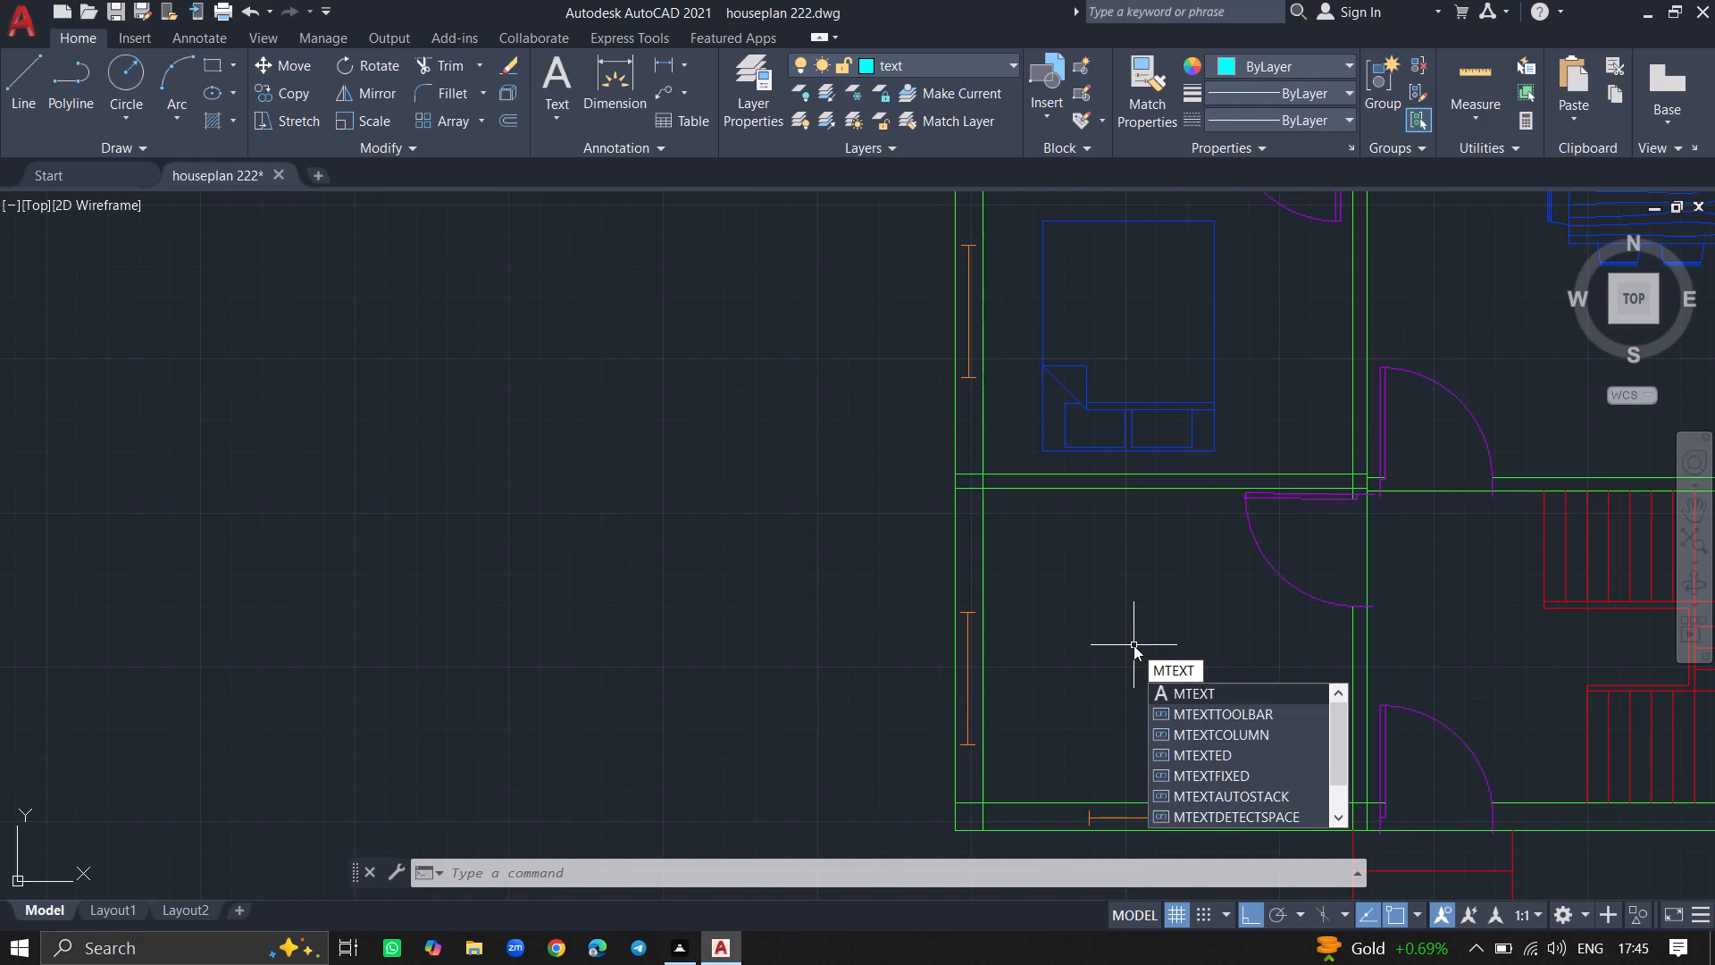
click(1067, 555)
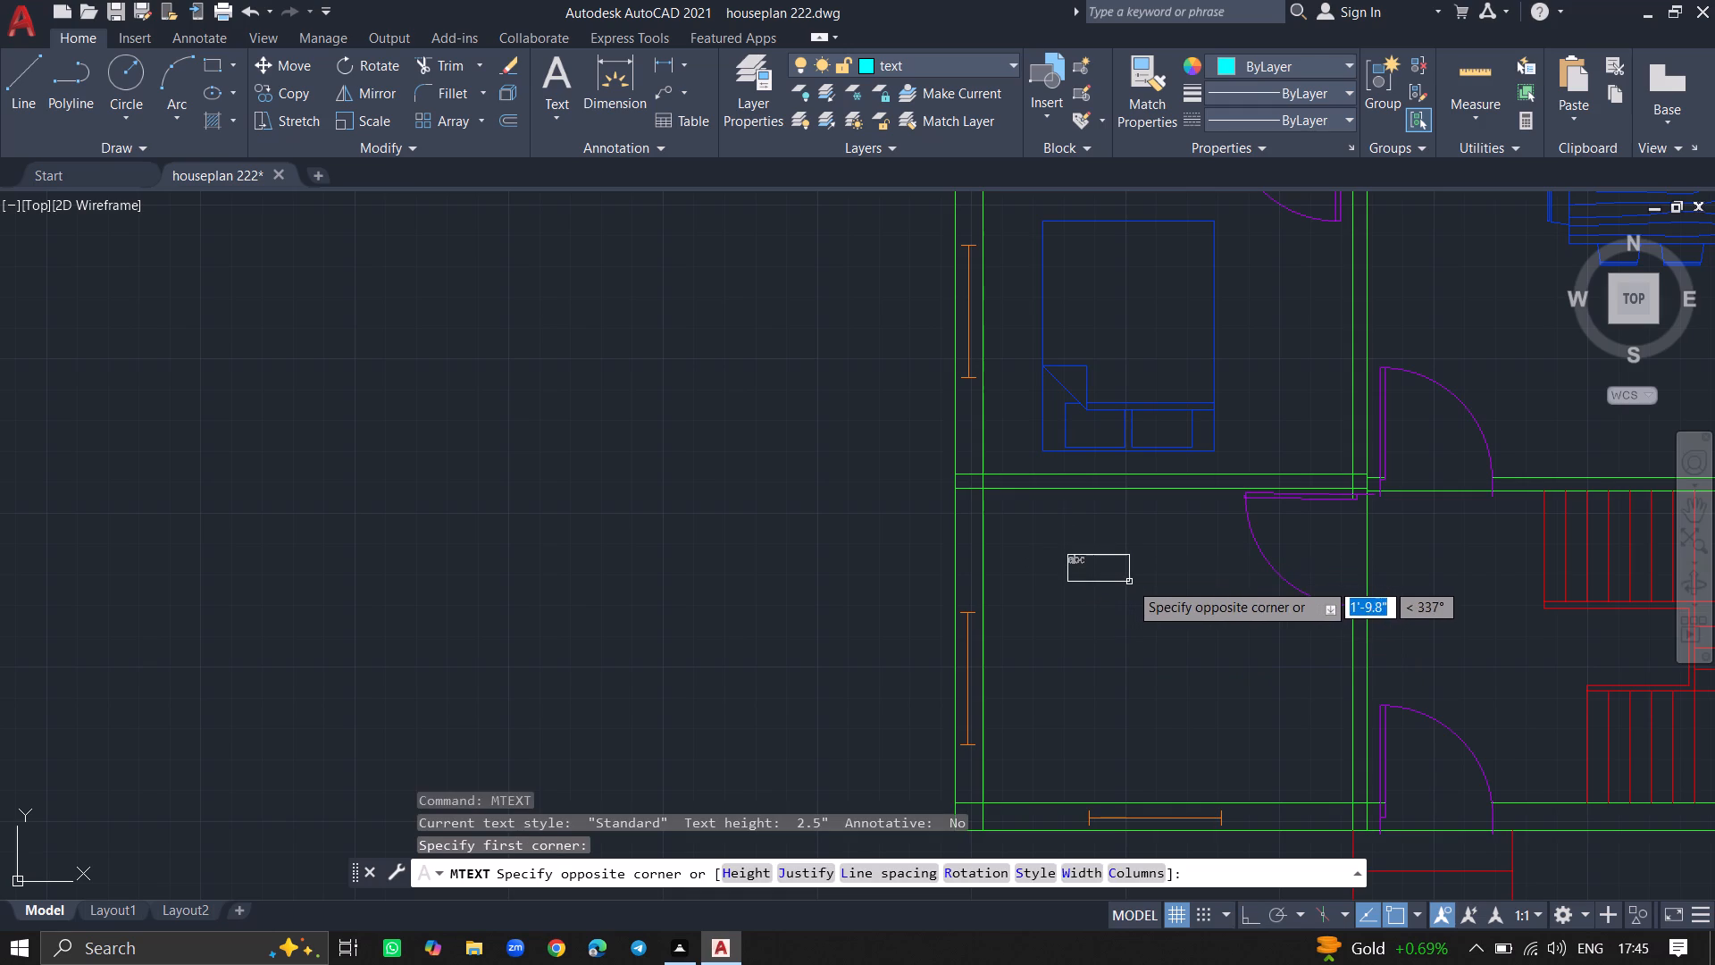
click(1138, 582)
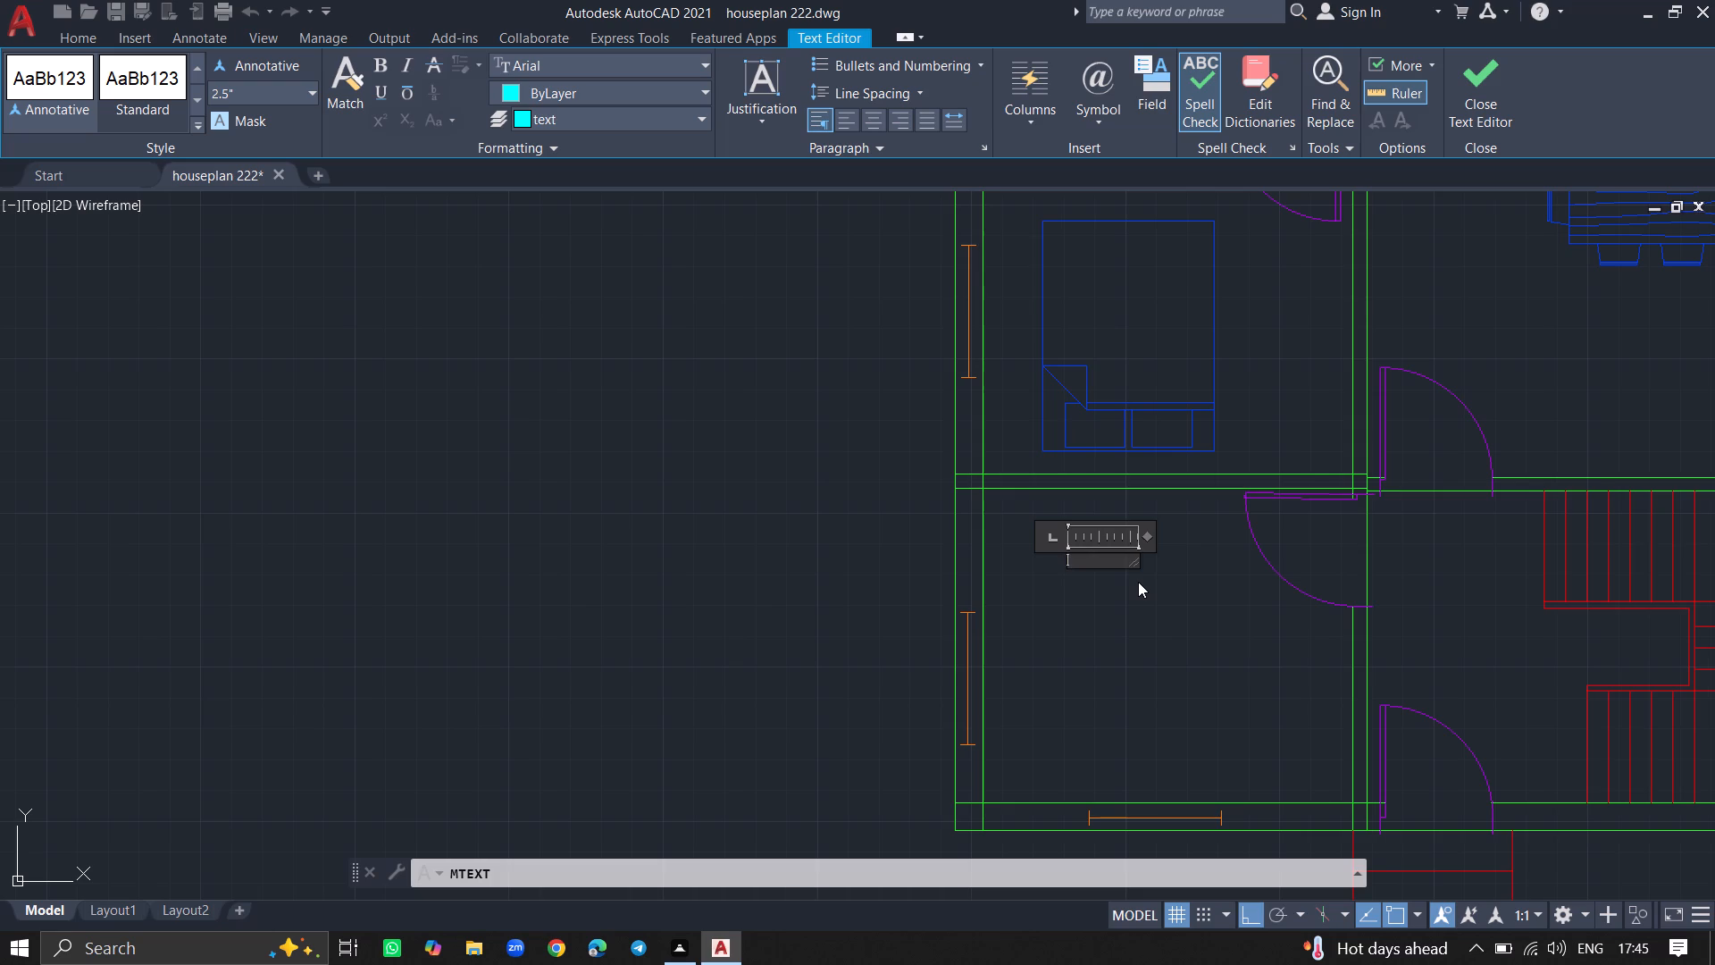
text(DRAWING)
Add the room size 10'0" X 8'6" as the second line of the DRAWING label and finish the text.
key(Return)
text(10)
key(apostrophe)
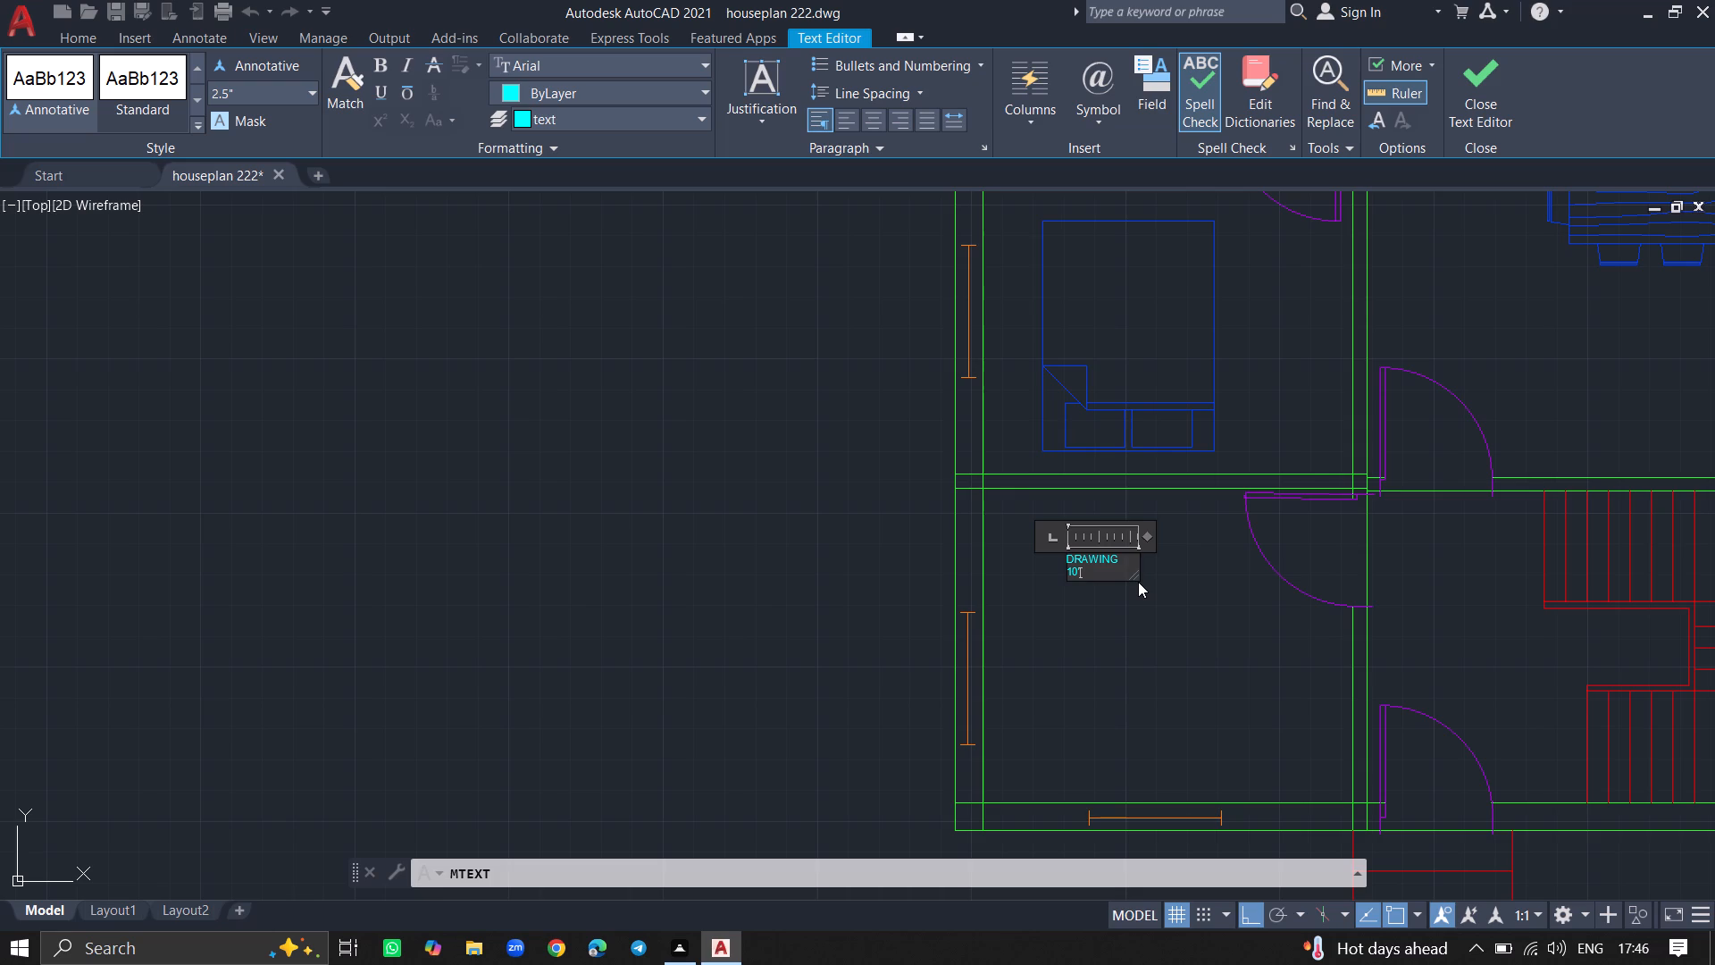
key(0)
key(shift+quotedbl)
key(space)
text(X)
key(space)
text(8')
text(6")
click(1175, 623)
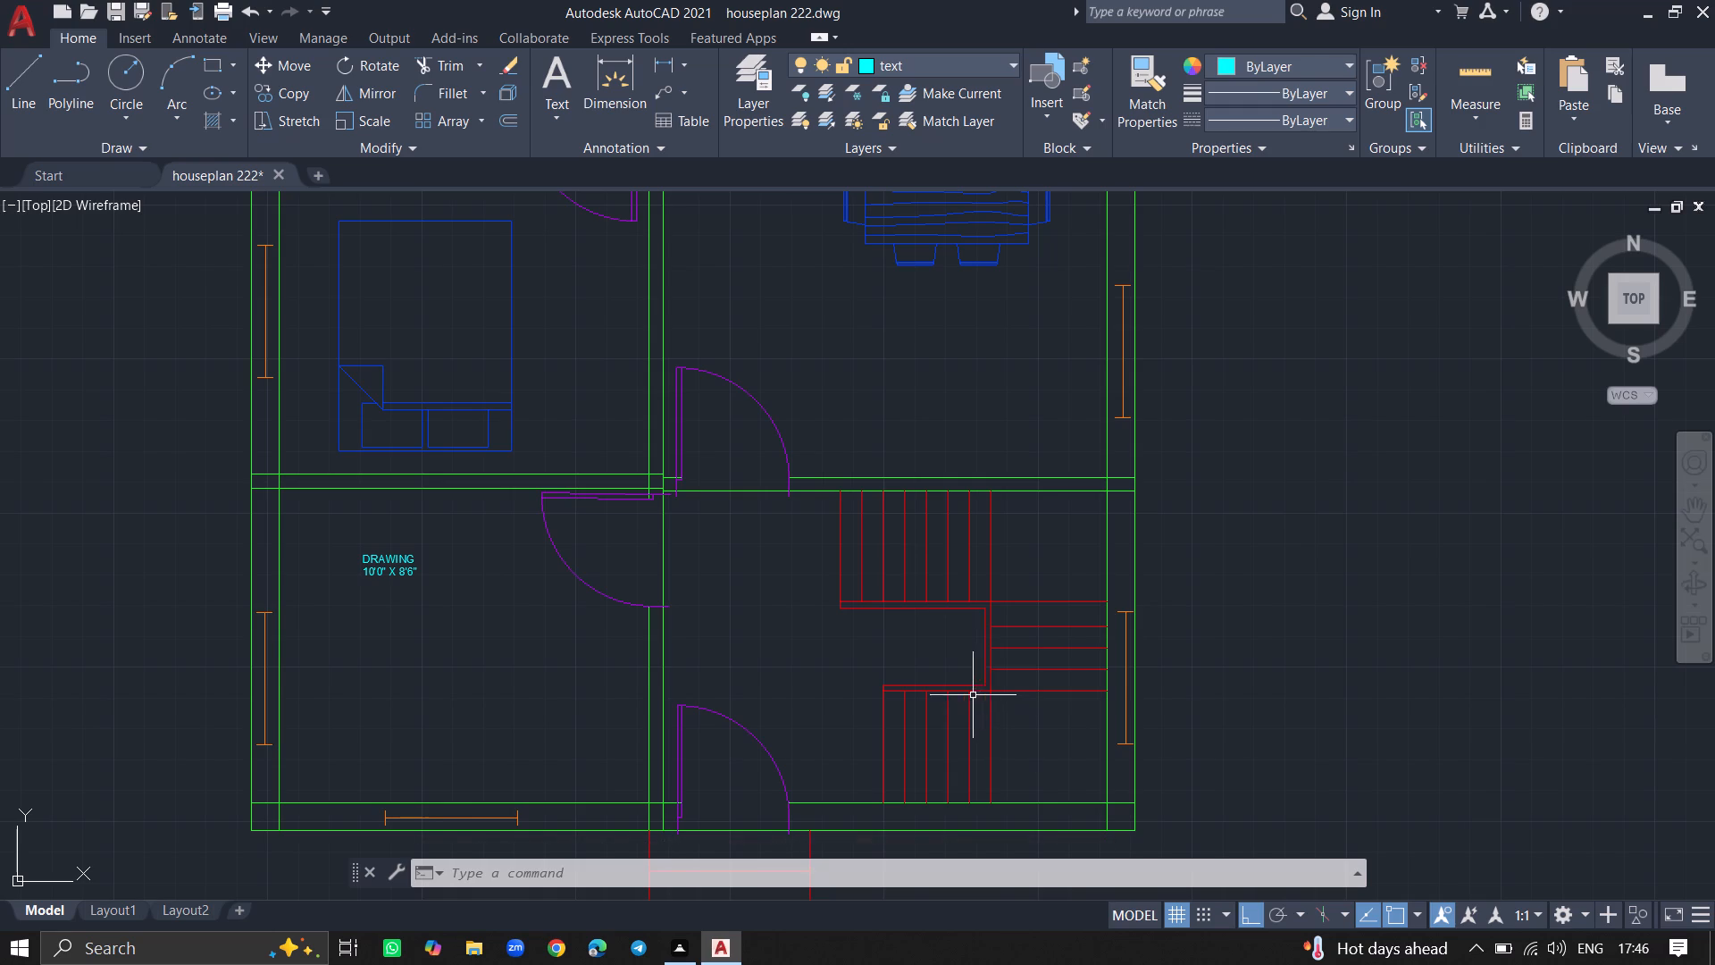
Place a multiline text box in the open area just west of the stairs, with the first line STAIRCASE.
text(MT)
text(EXT)
key(Return)
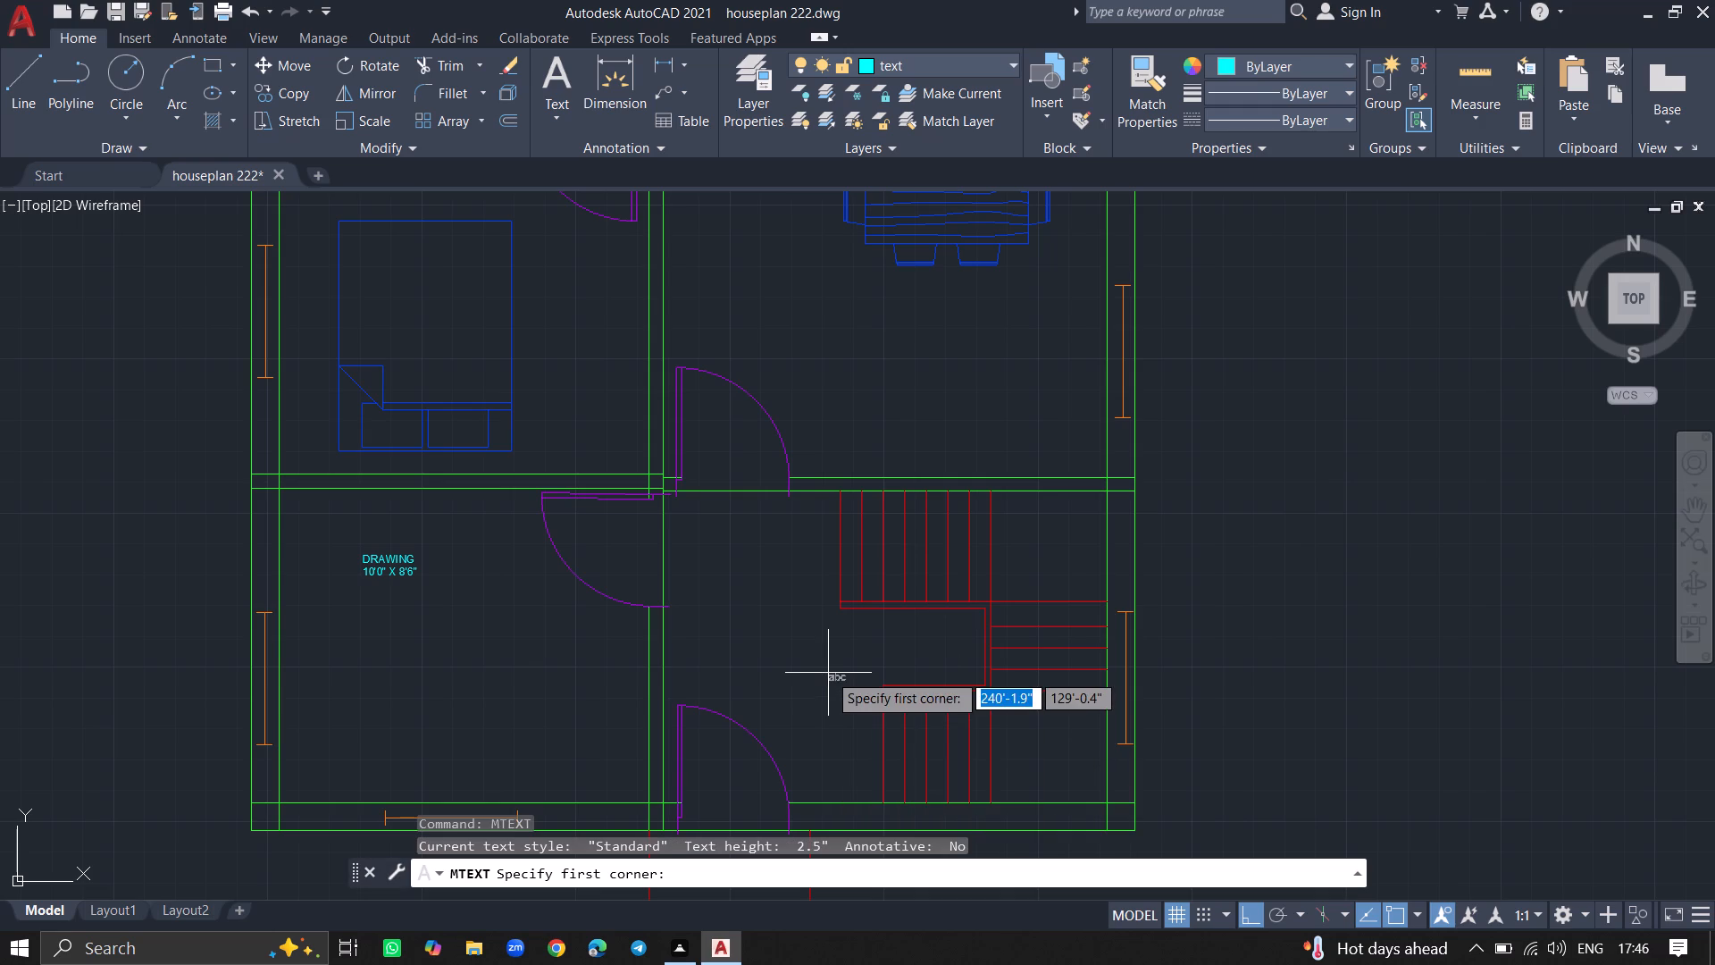
click(756, 639)
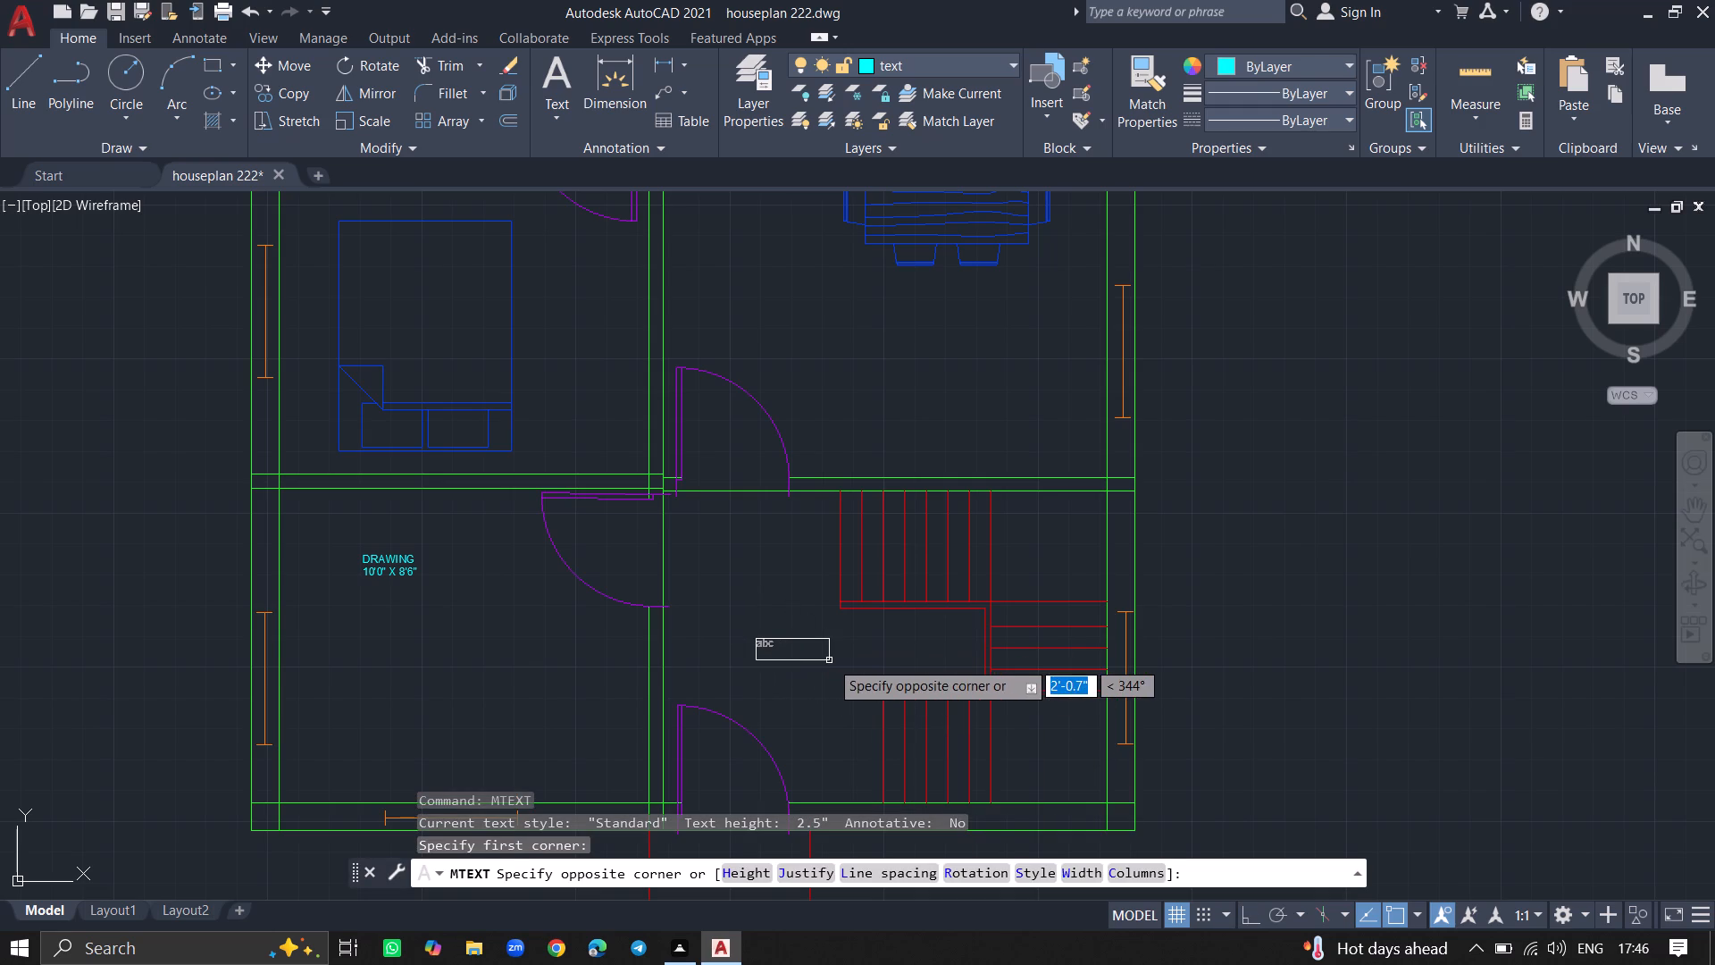
click(833, 660)
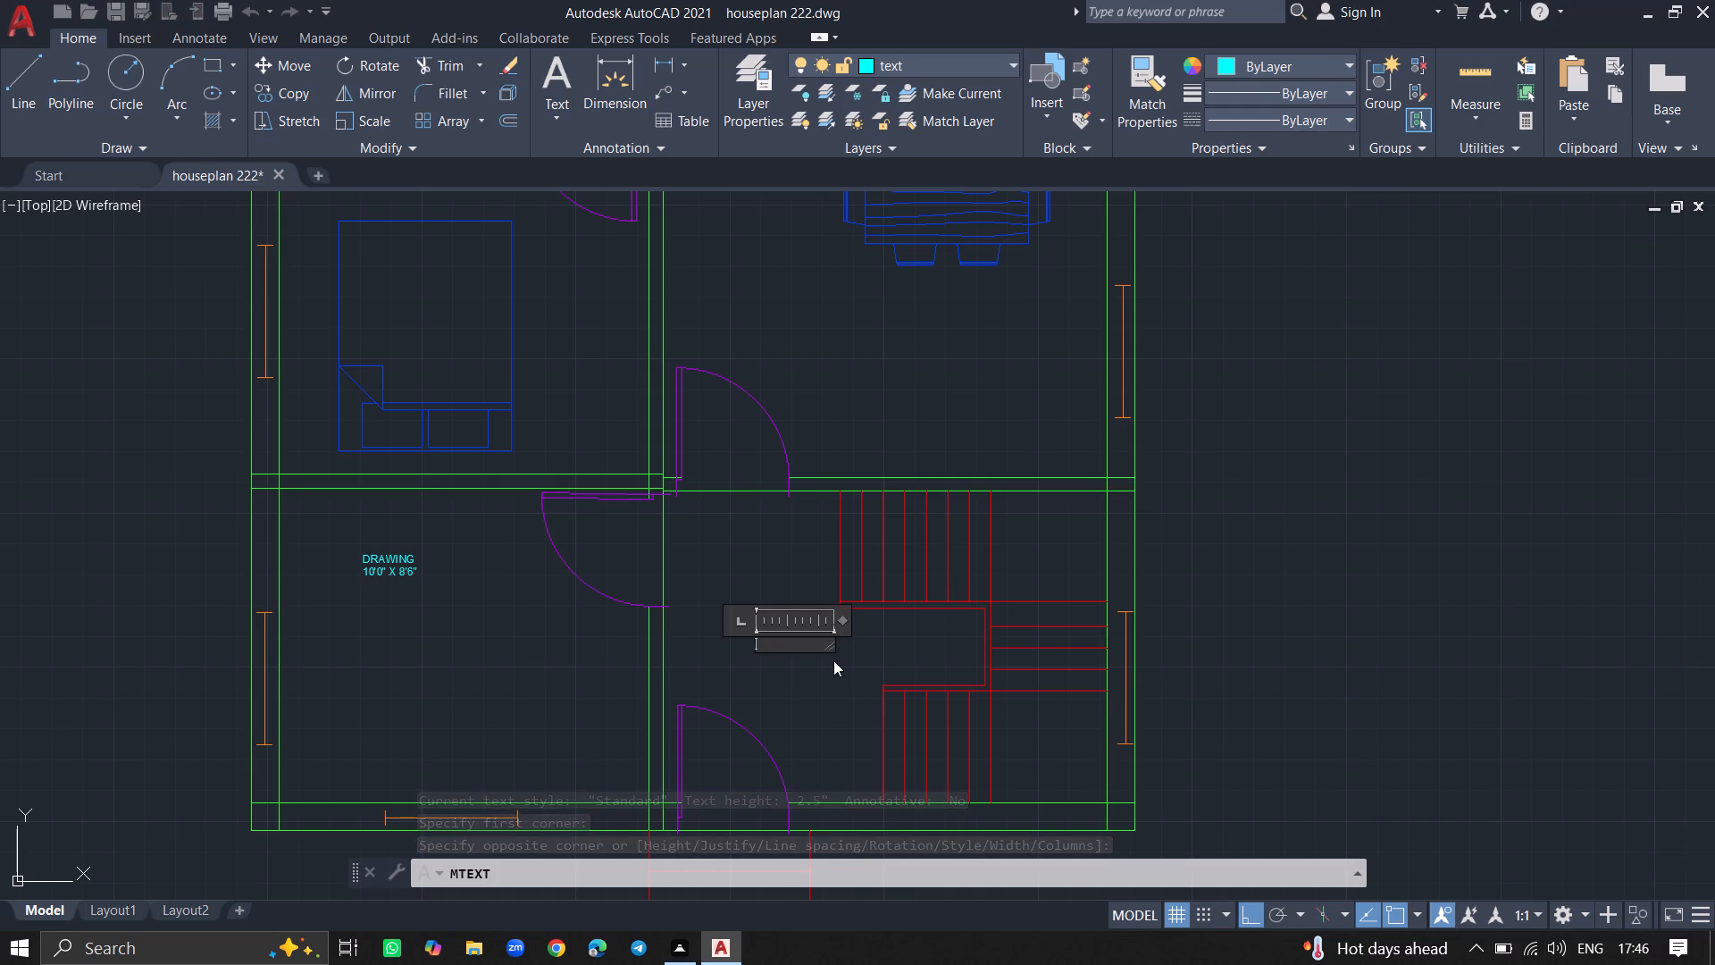
text(STAIR)
text(CASE)
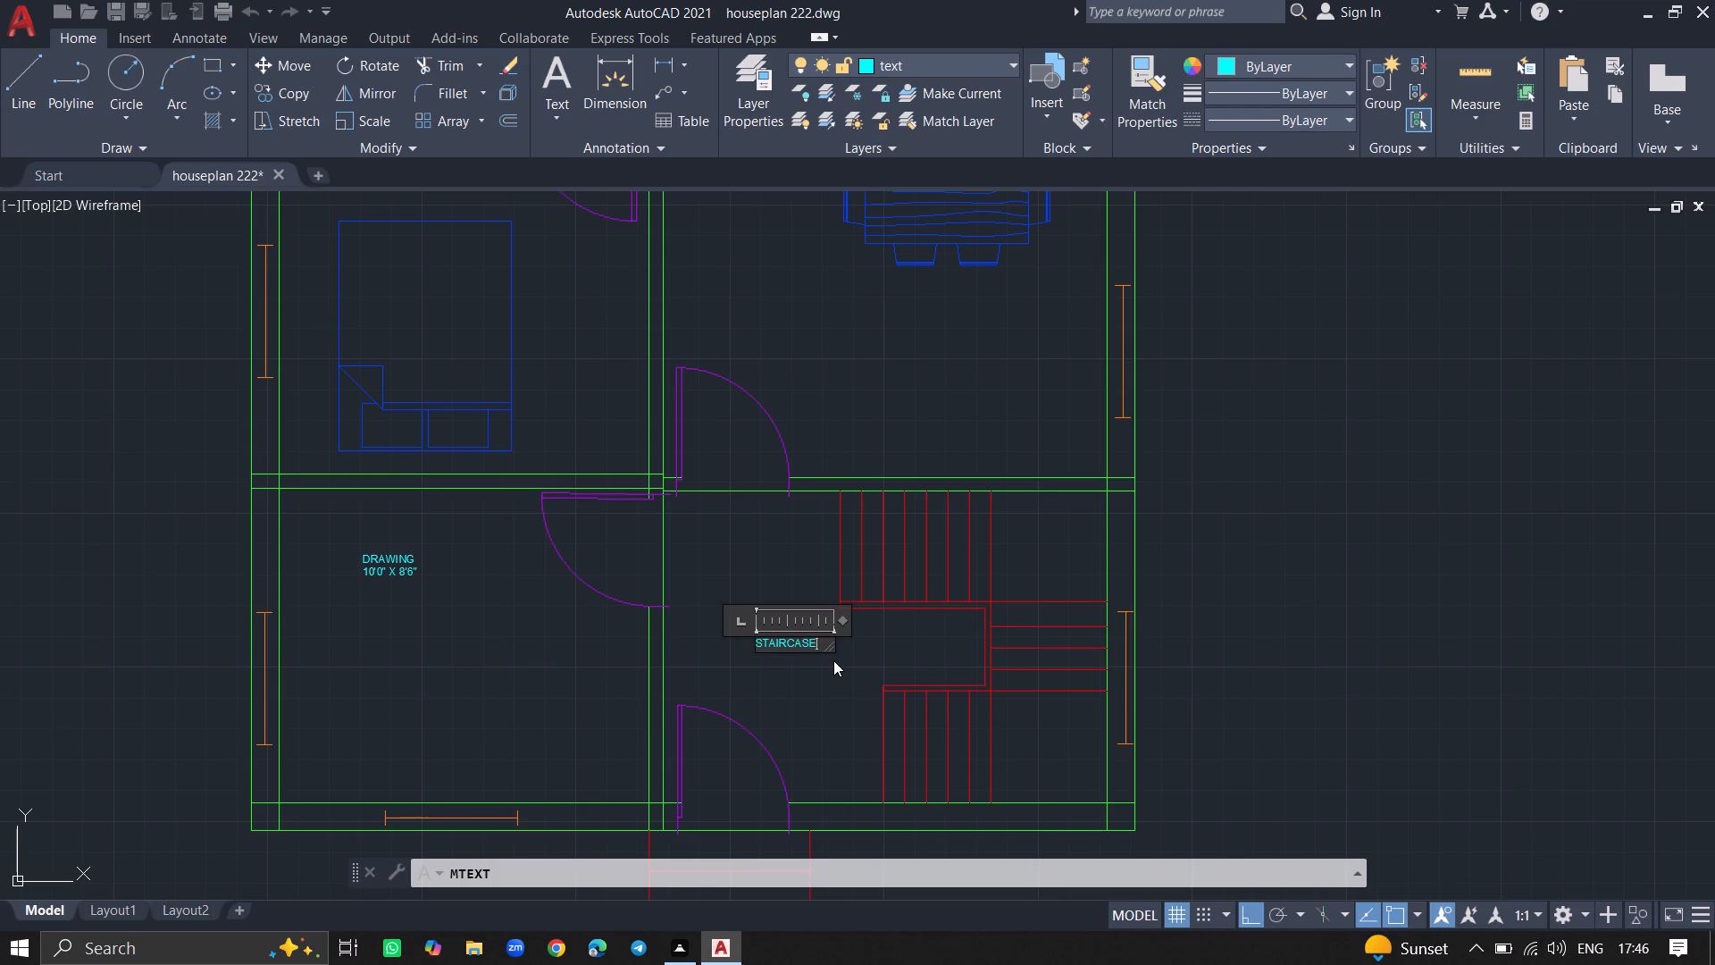
Add the size 12' 0" X 8' 6" as the second line of the STAIRCASE label and finish the text.
key(Return)
text(12)
key(apostrophe)
key(space)
text(0")
key(space)
key(x)
key(space)
text(8')
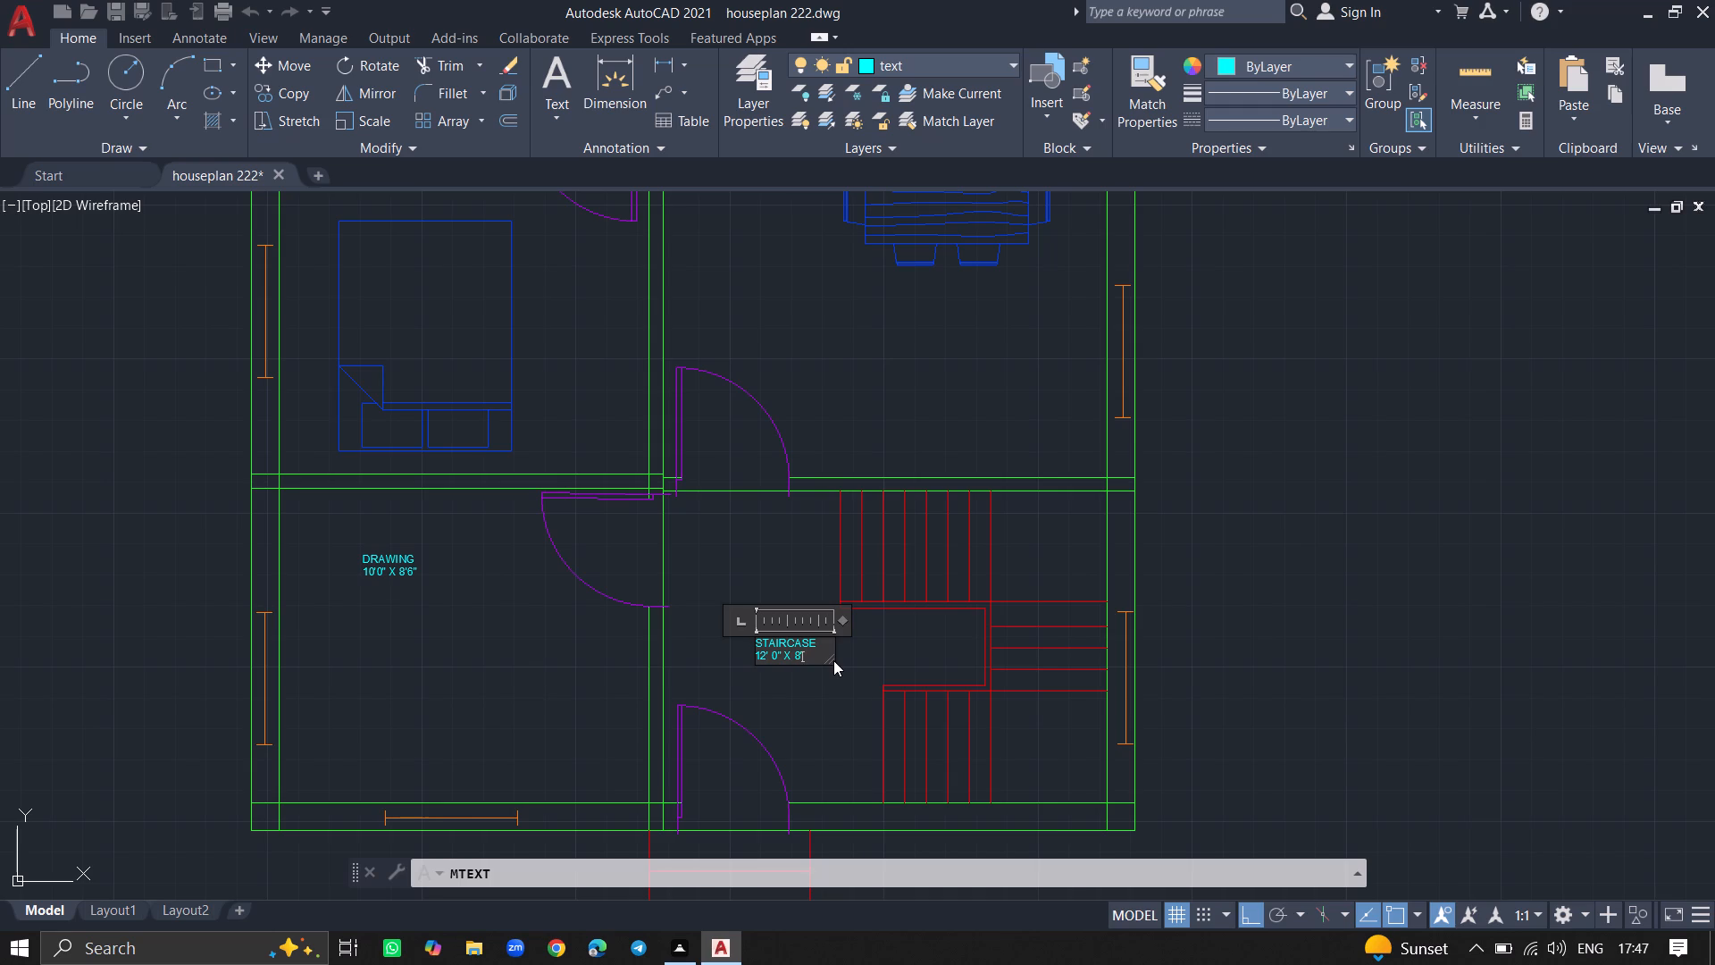
key(6)
key(BackSpace)
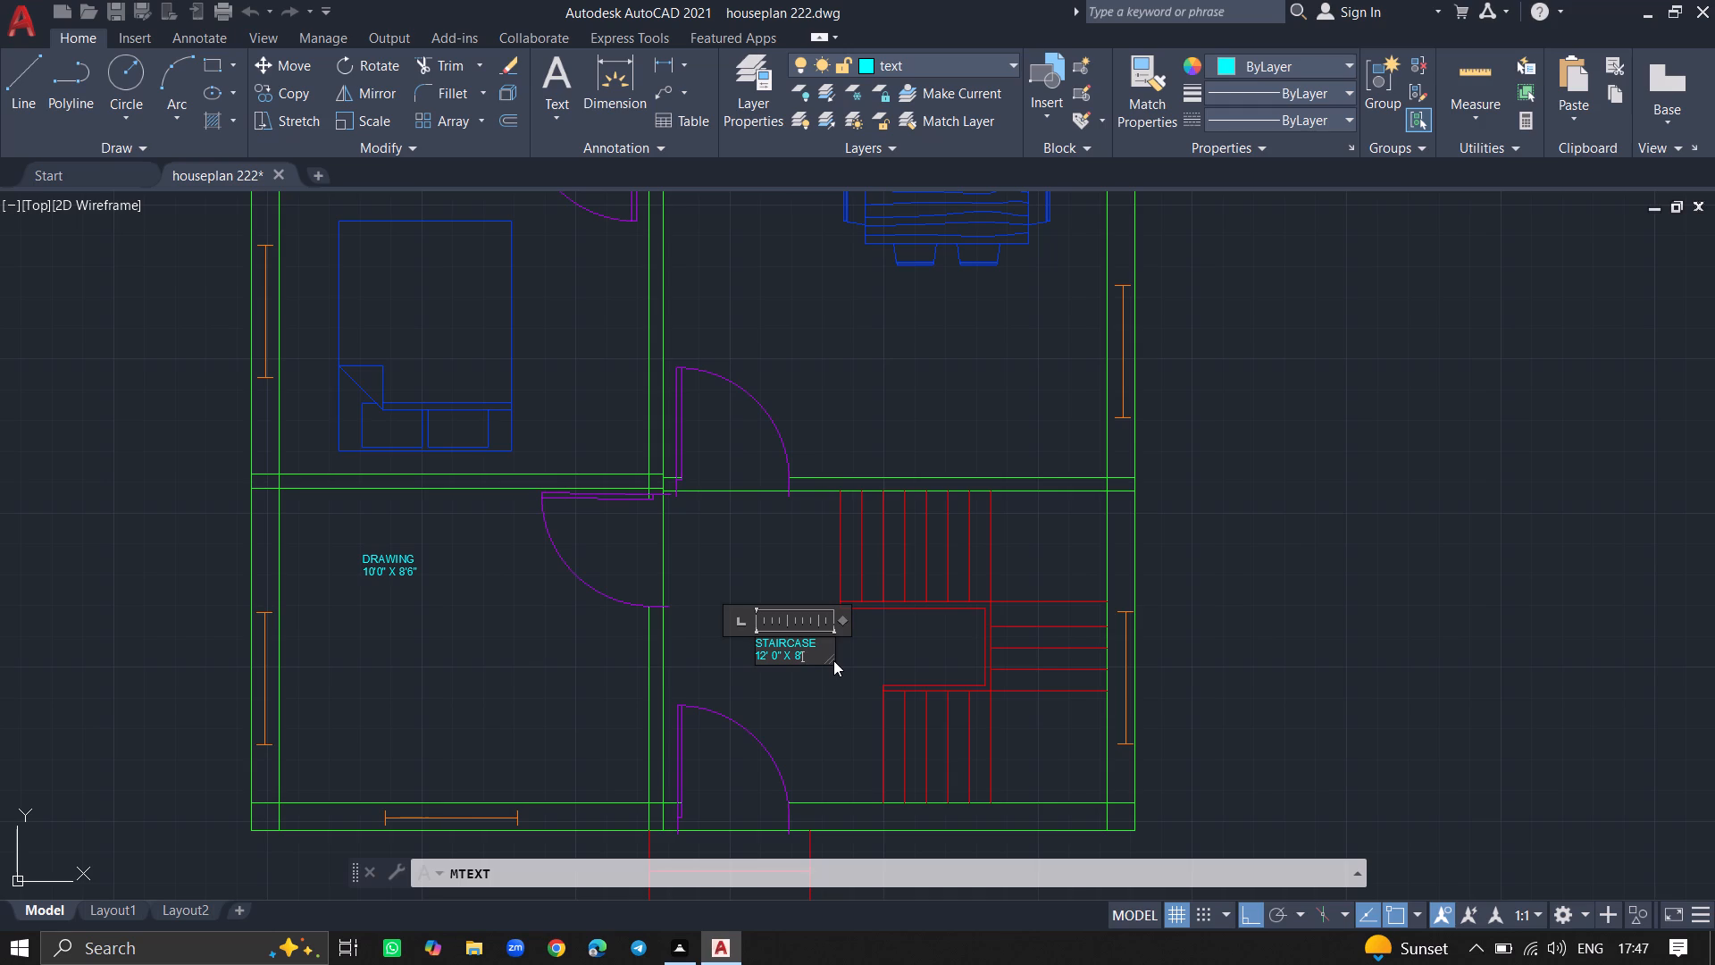
click(833, 660)
key(space)
key(6)
key(shift+quotedbl)
click(819, 704)
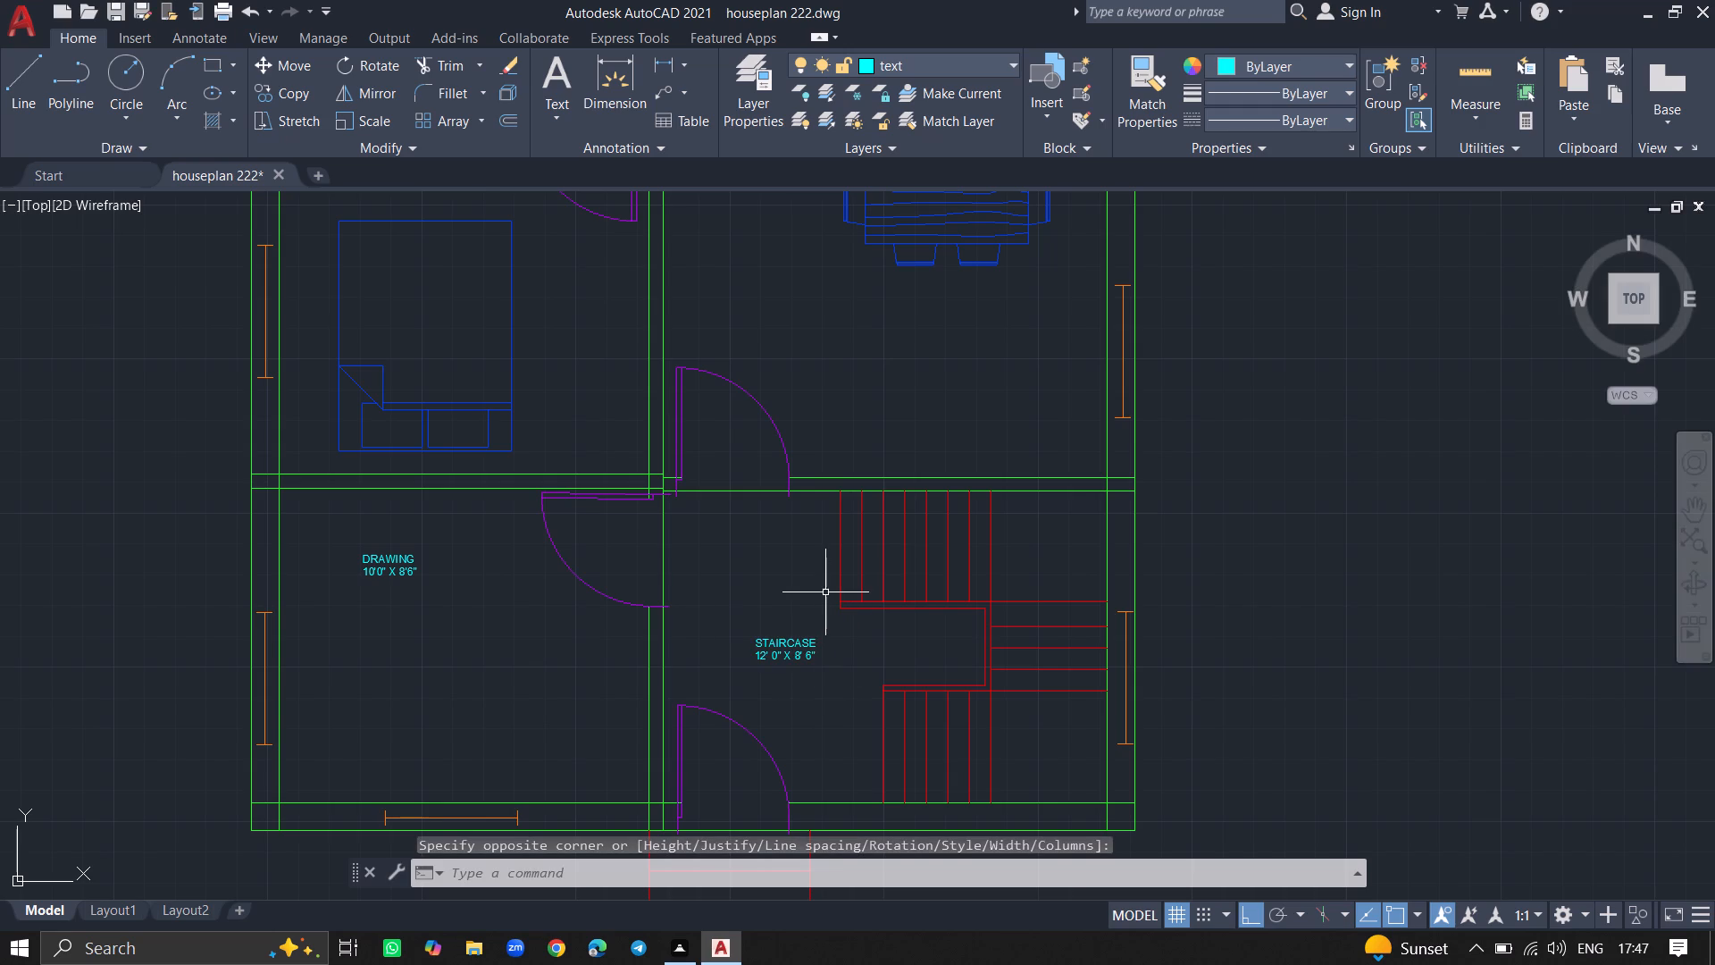
Add a multiline text label W1 outside the west wall, beside the BEDROOM-1 window.
ctrl+scroll(825, 592, down, 1)
ctrl+scroll(803, 508, down, 1)
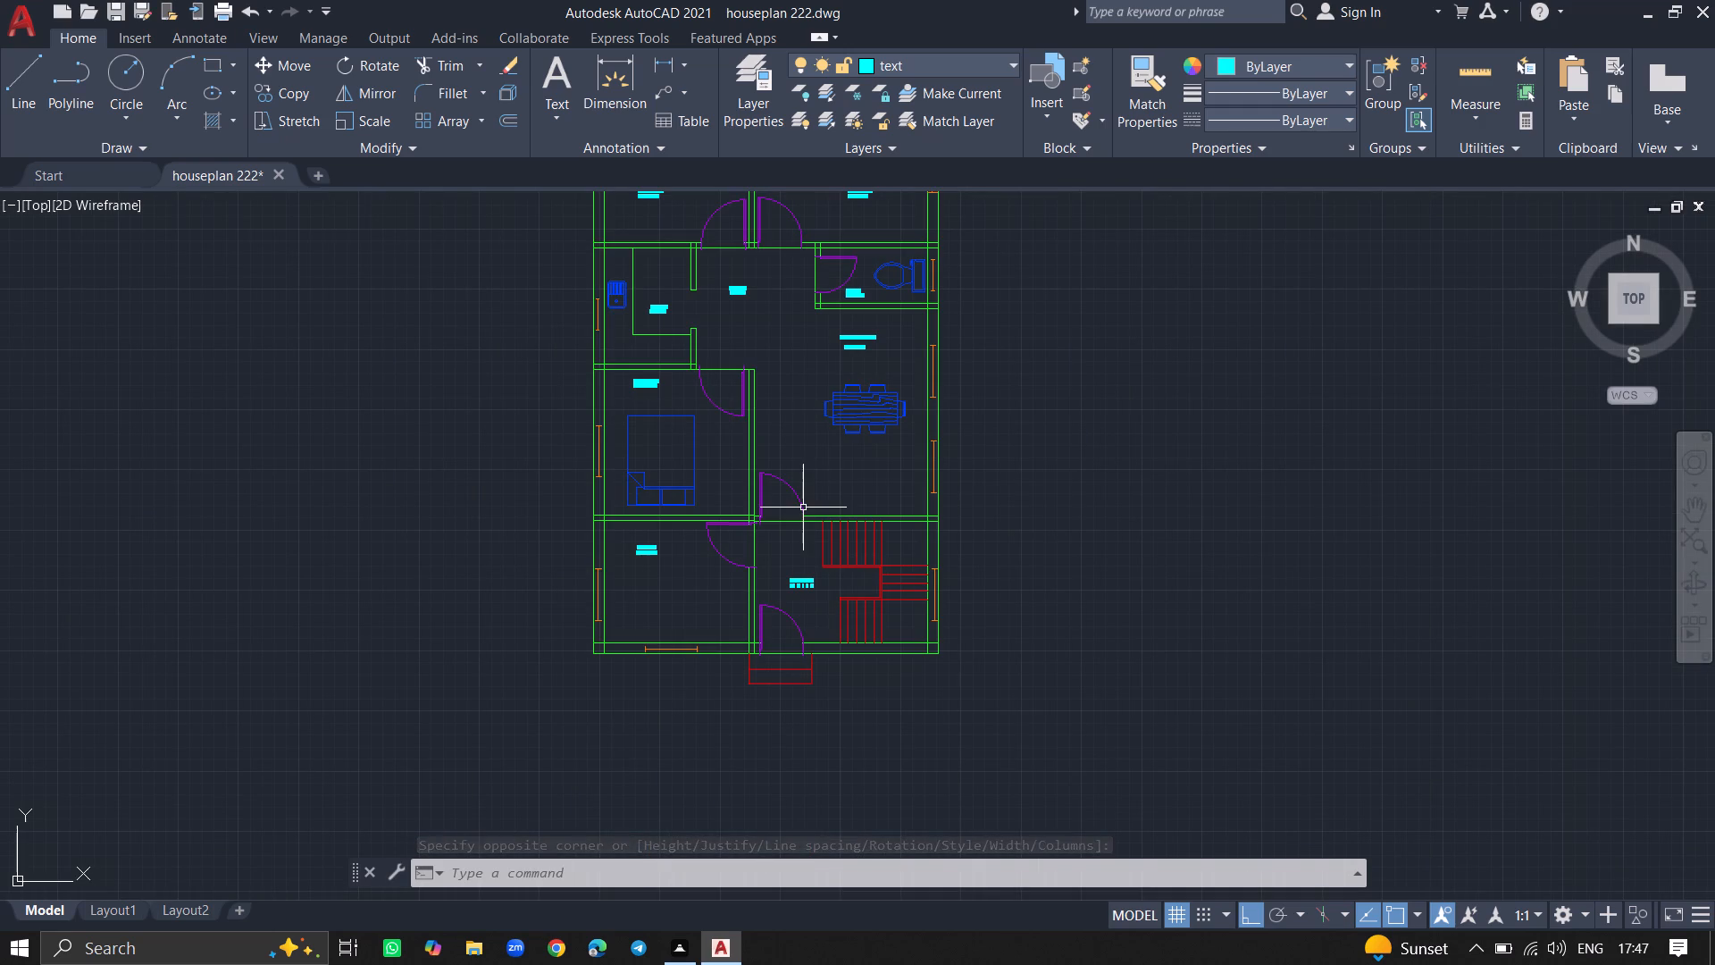
ctrl+scroll(803, 508, down, 2)
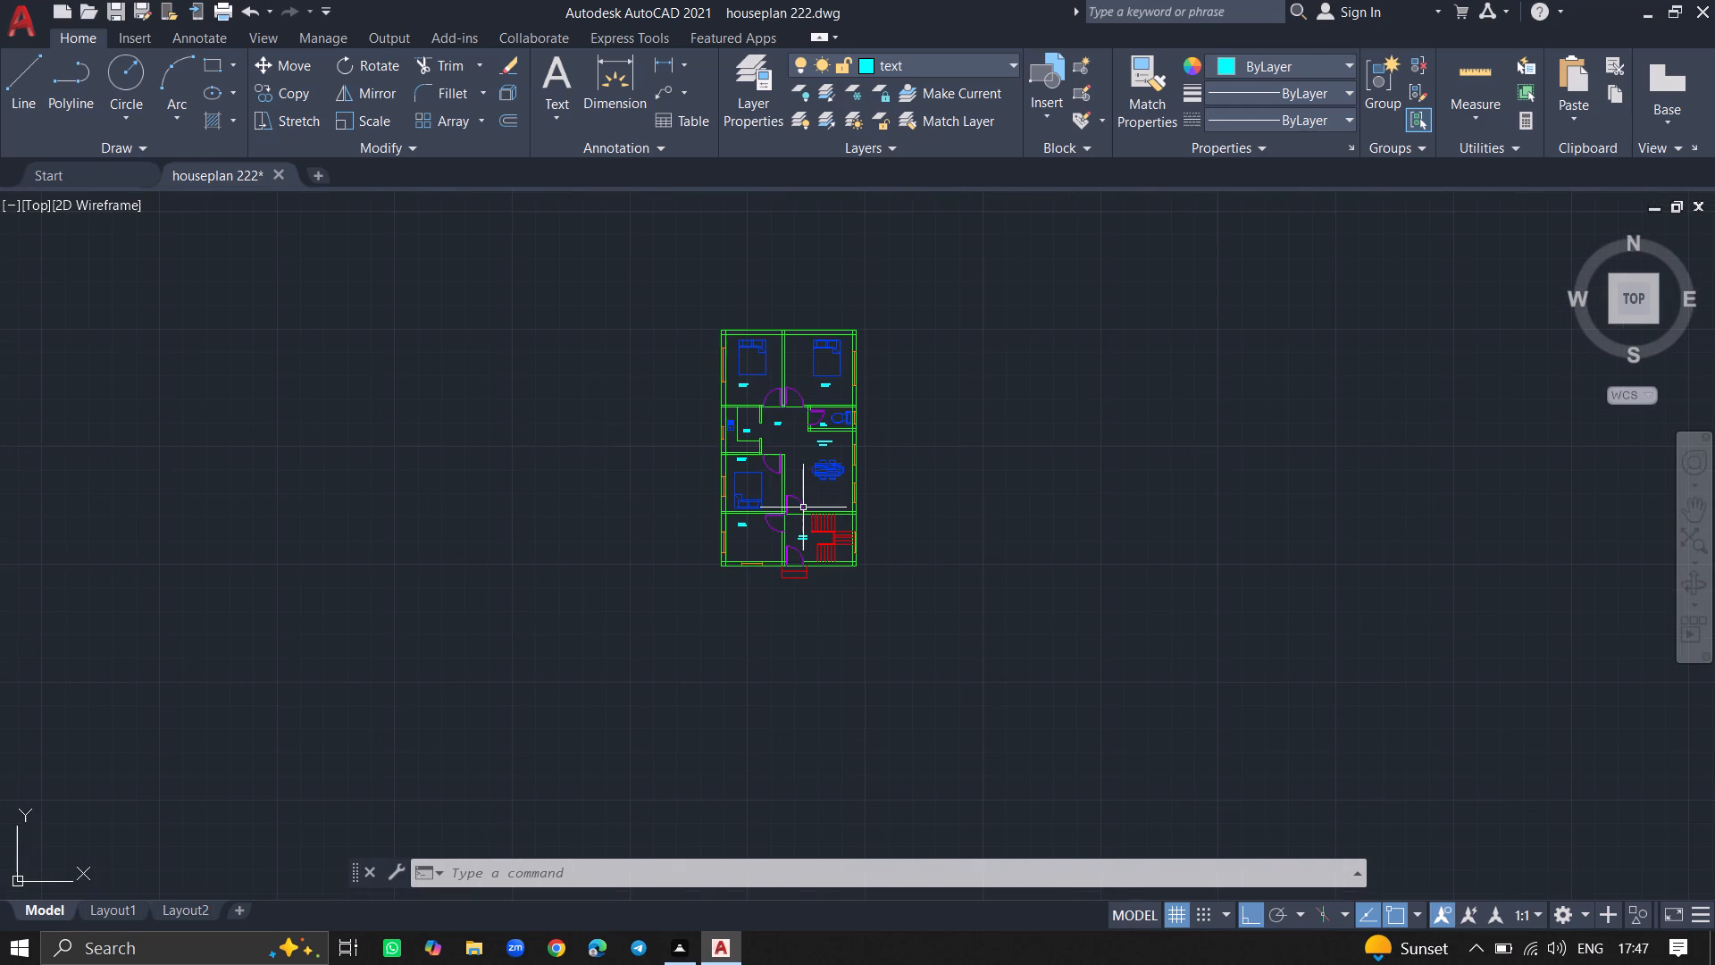
ctrl+scroll(728, 340, up, 2)
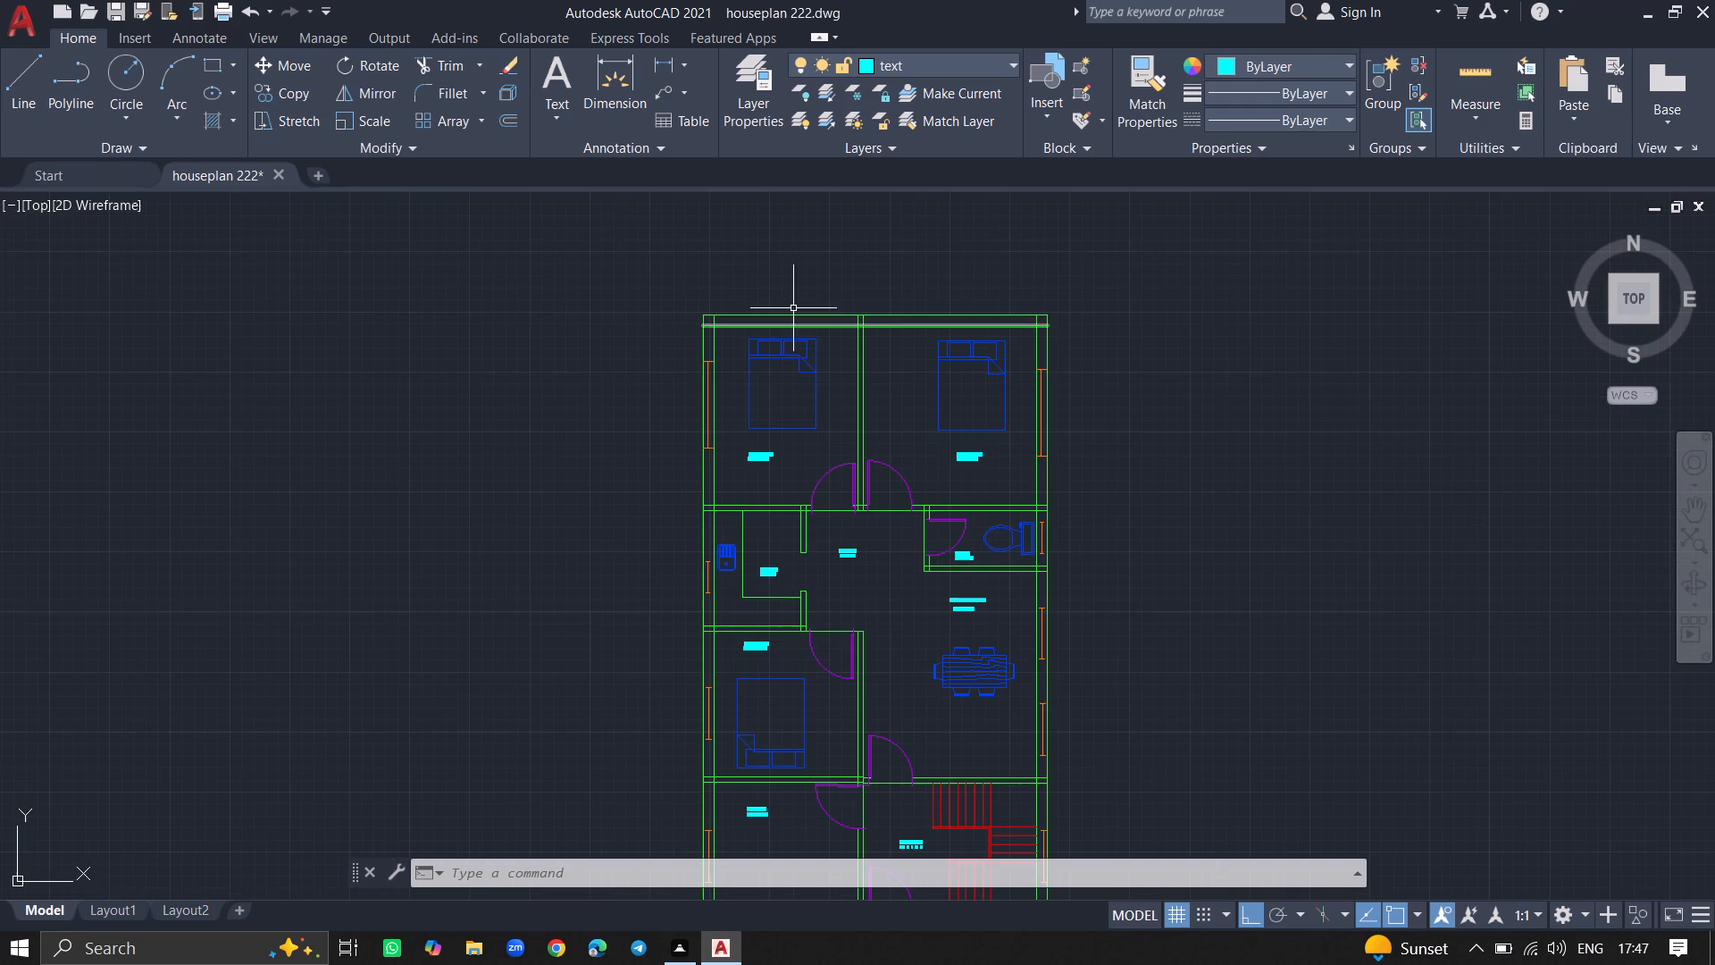
text(MTEXT)
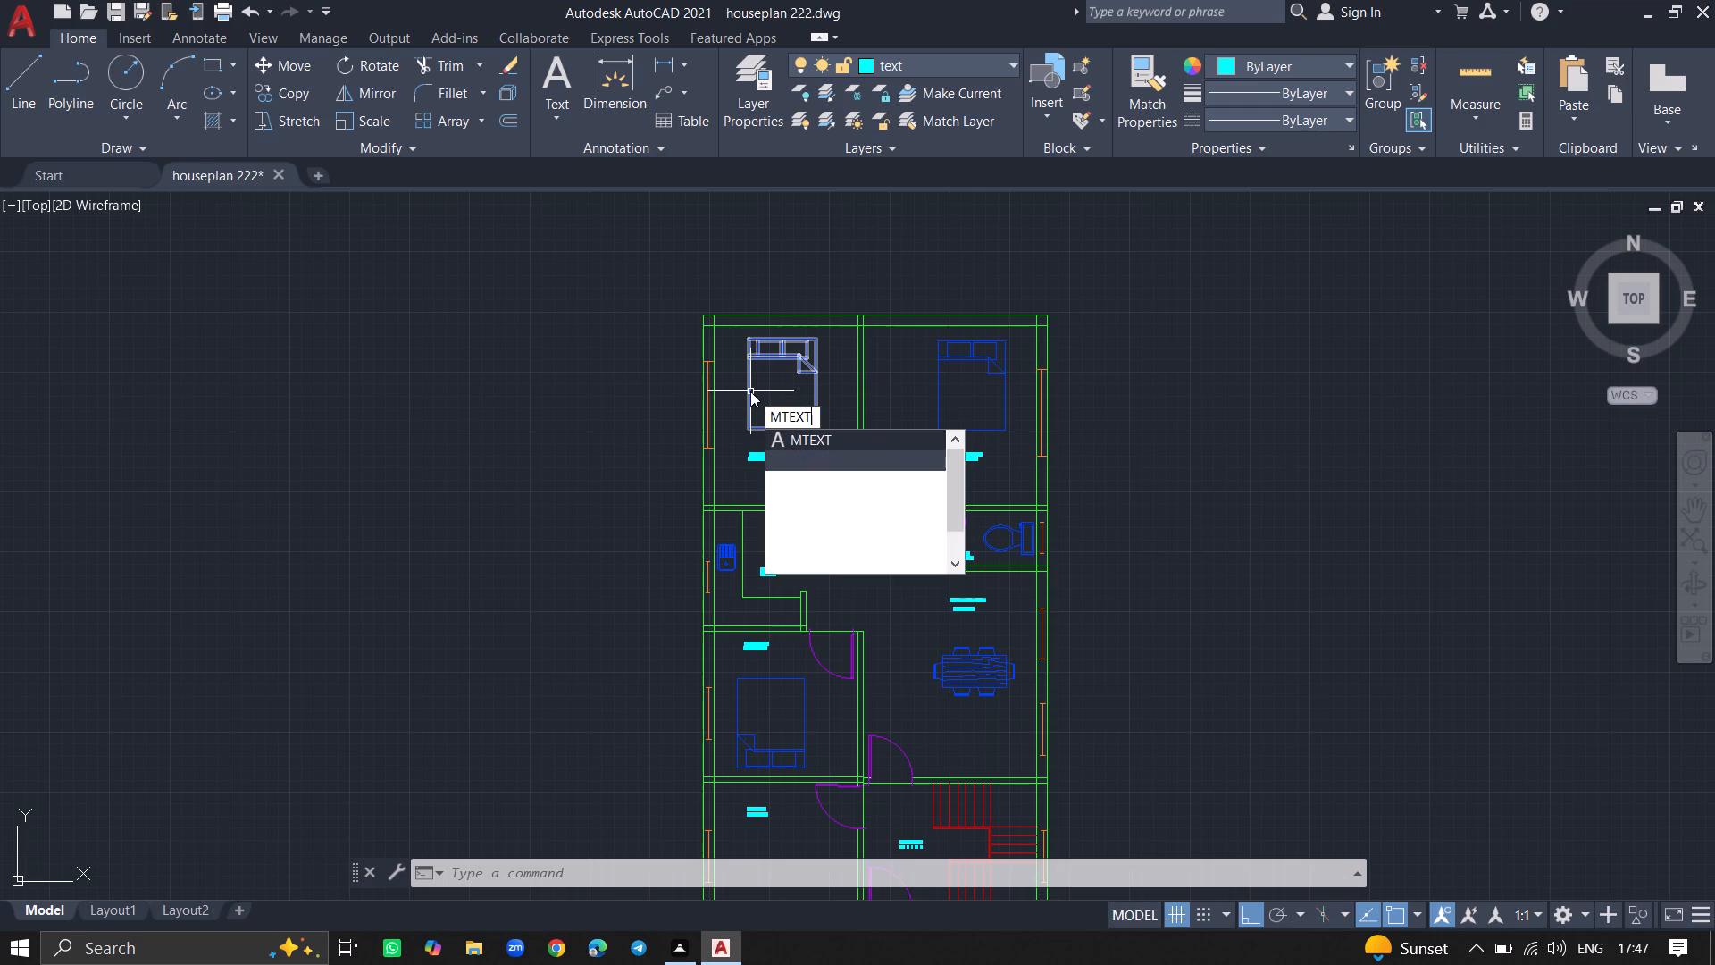
key(Return)
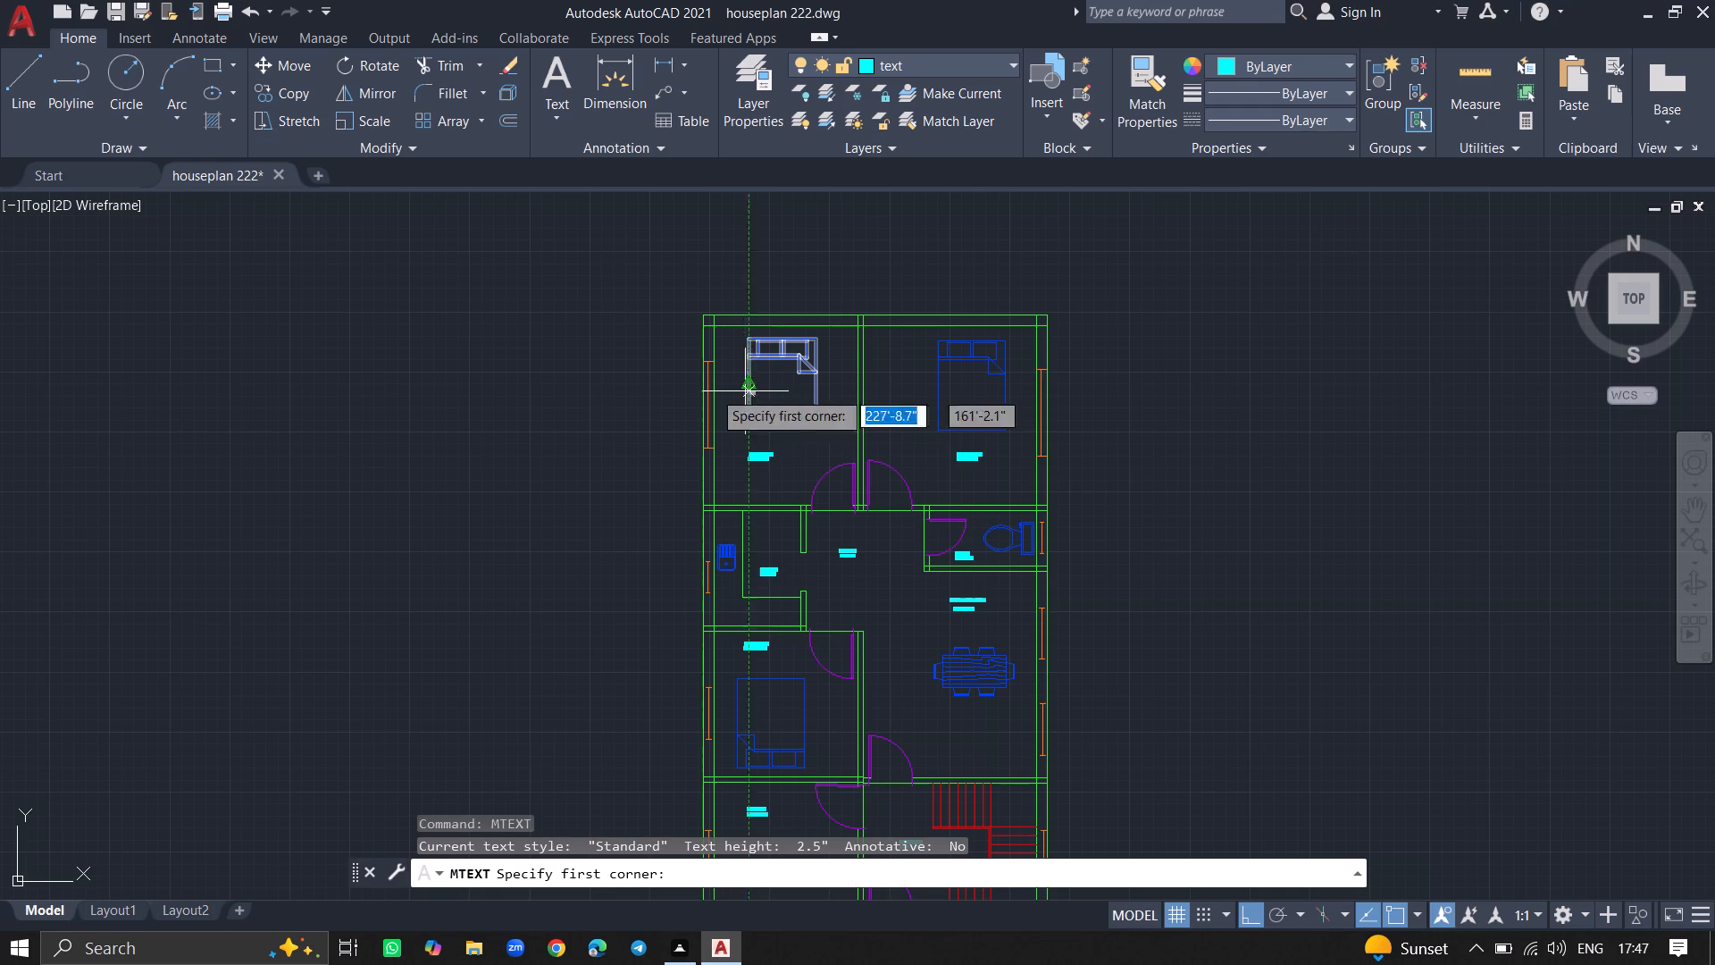
ctrl+scroll(655, 394, up, 5)
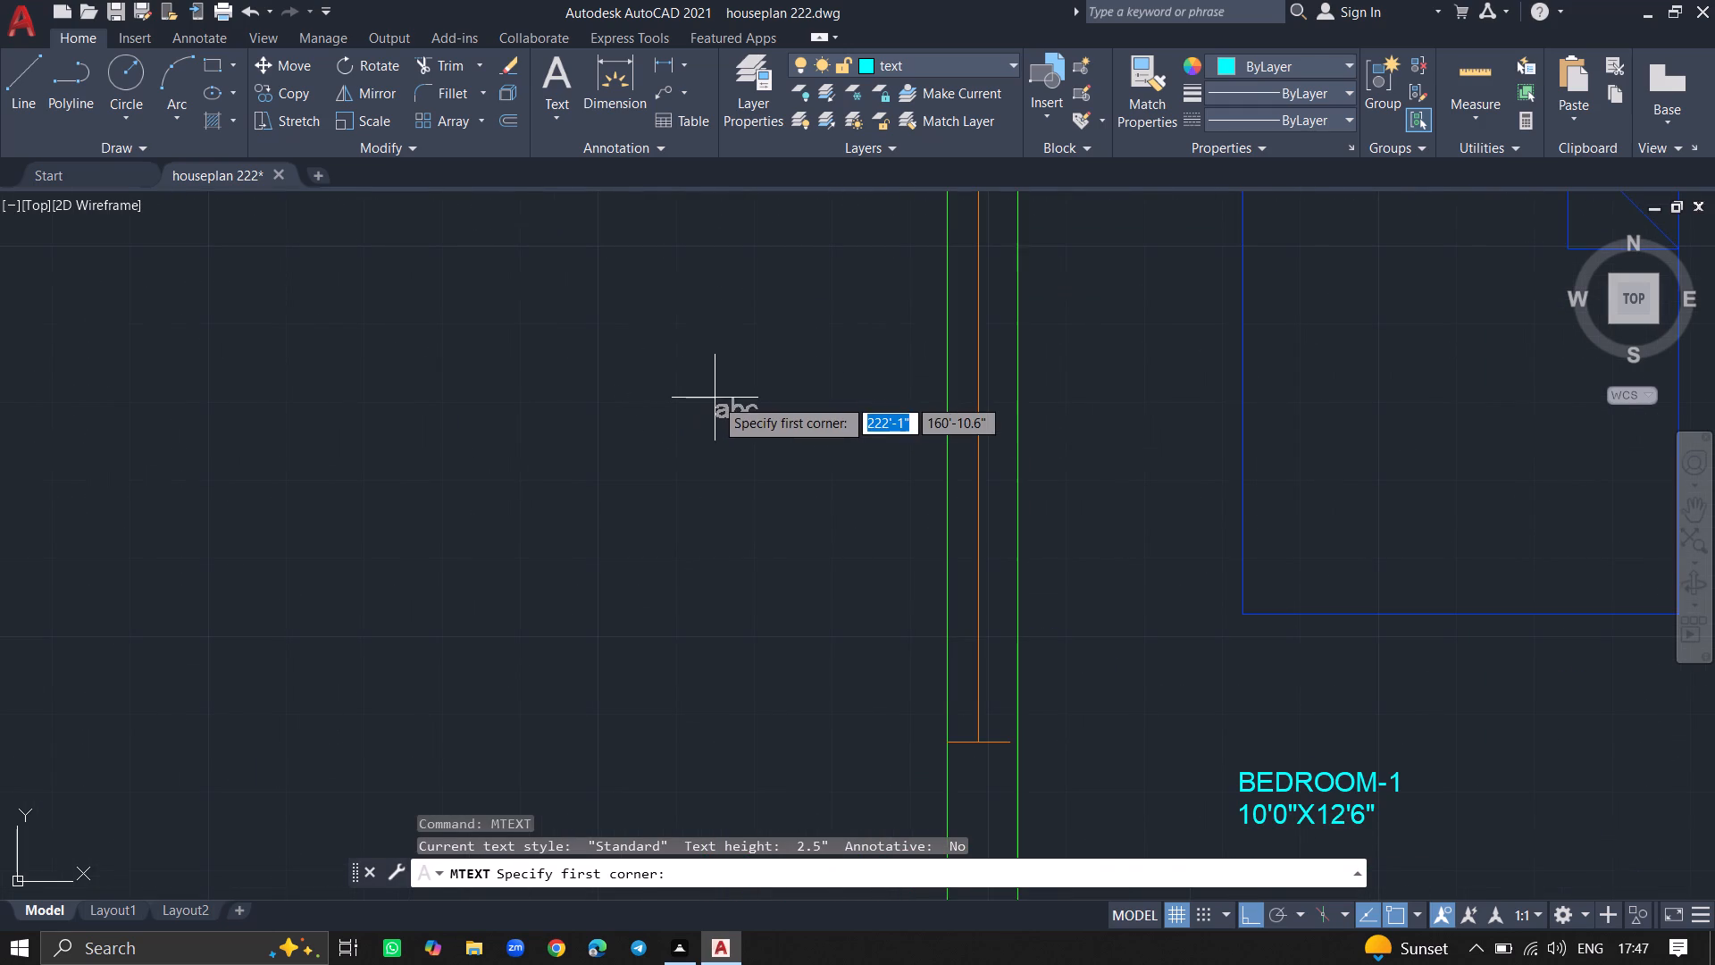
click(715, 398)
click(782, 432)
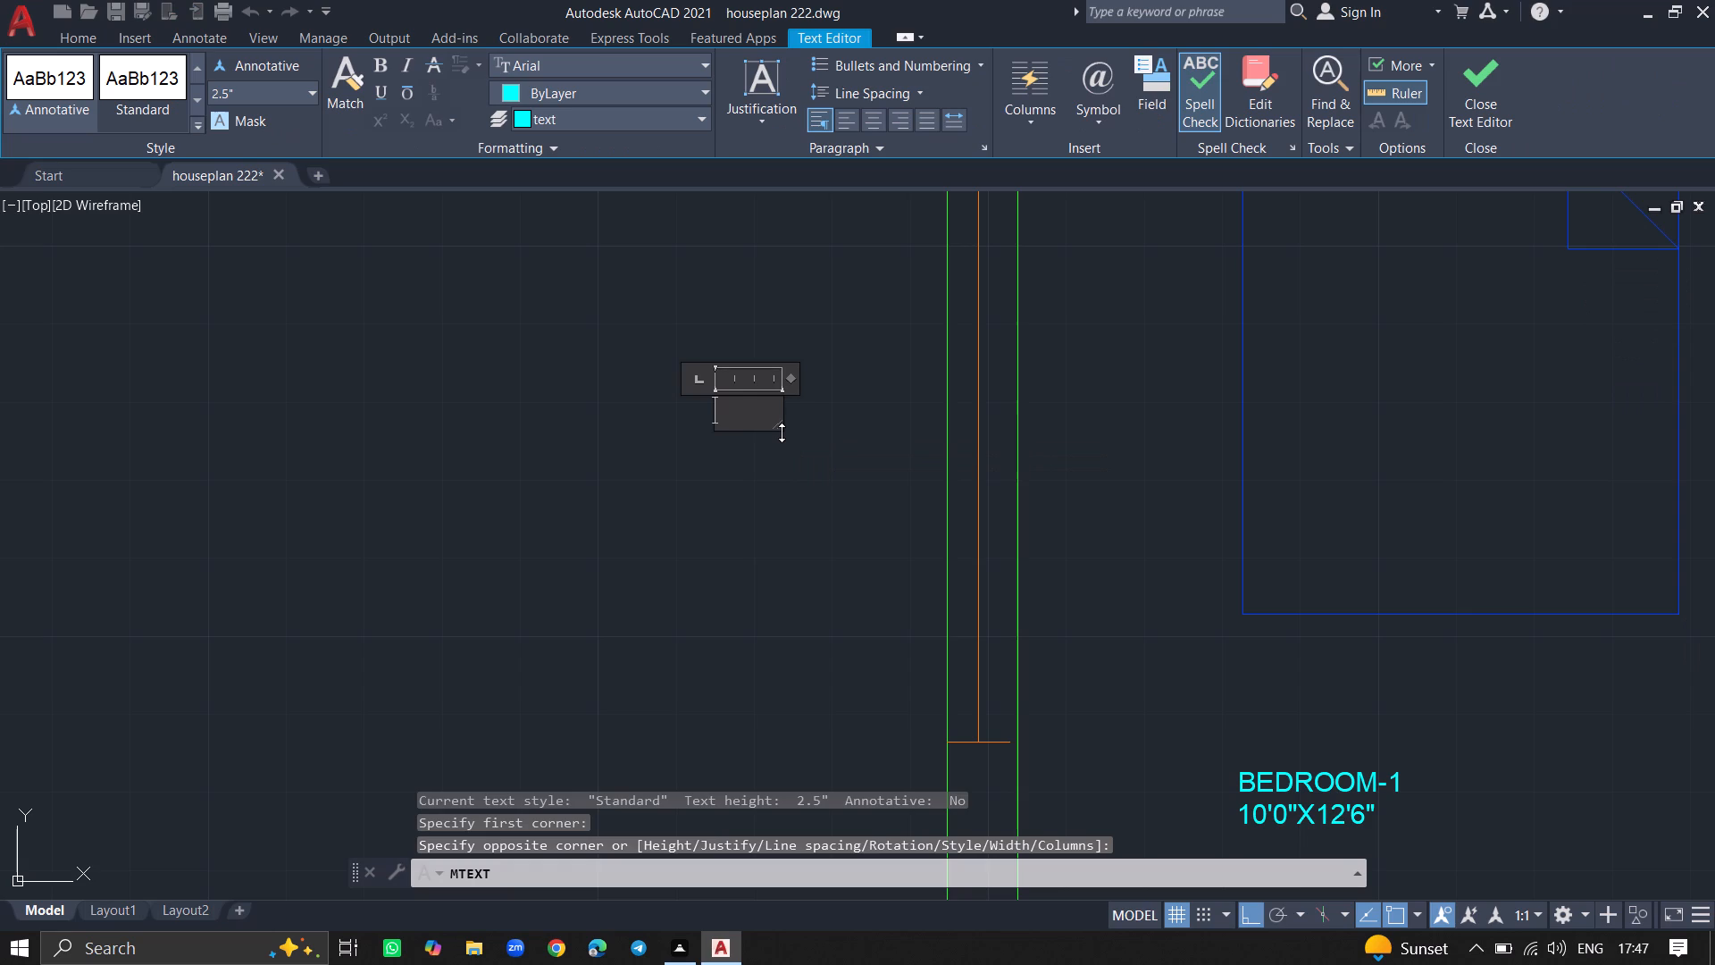
text(W1)
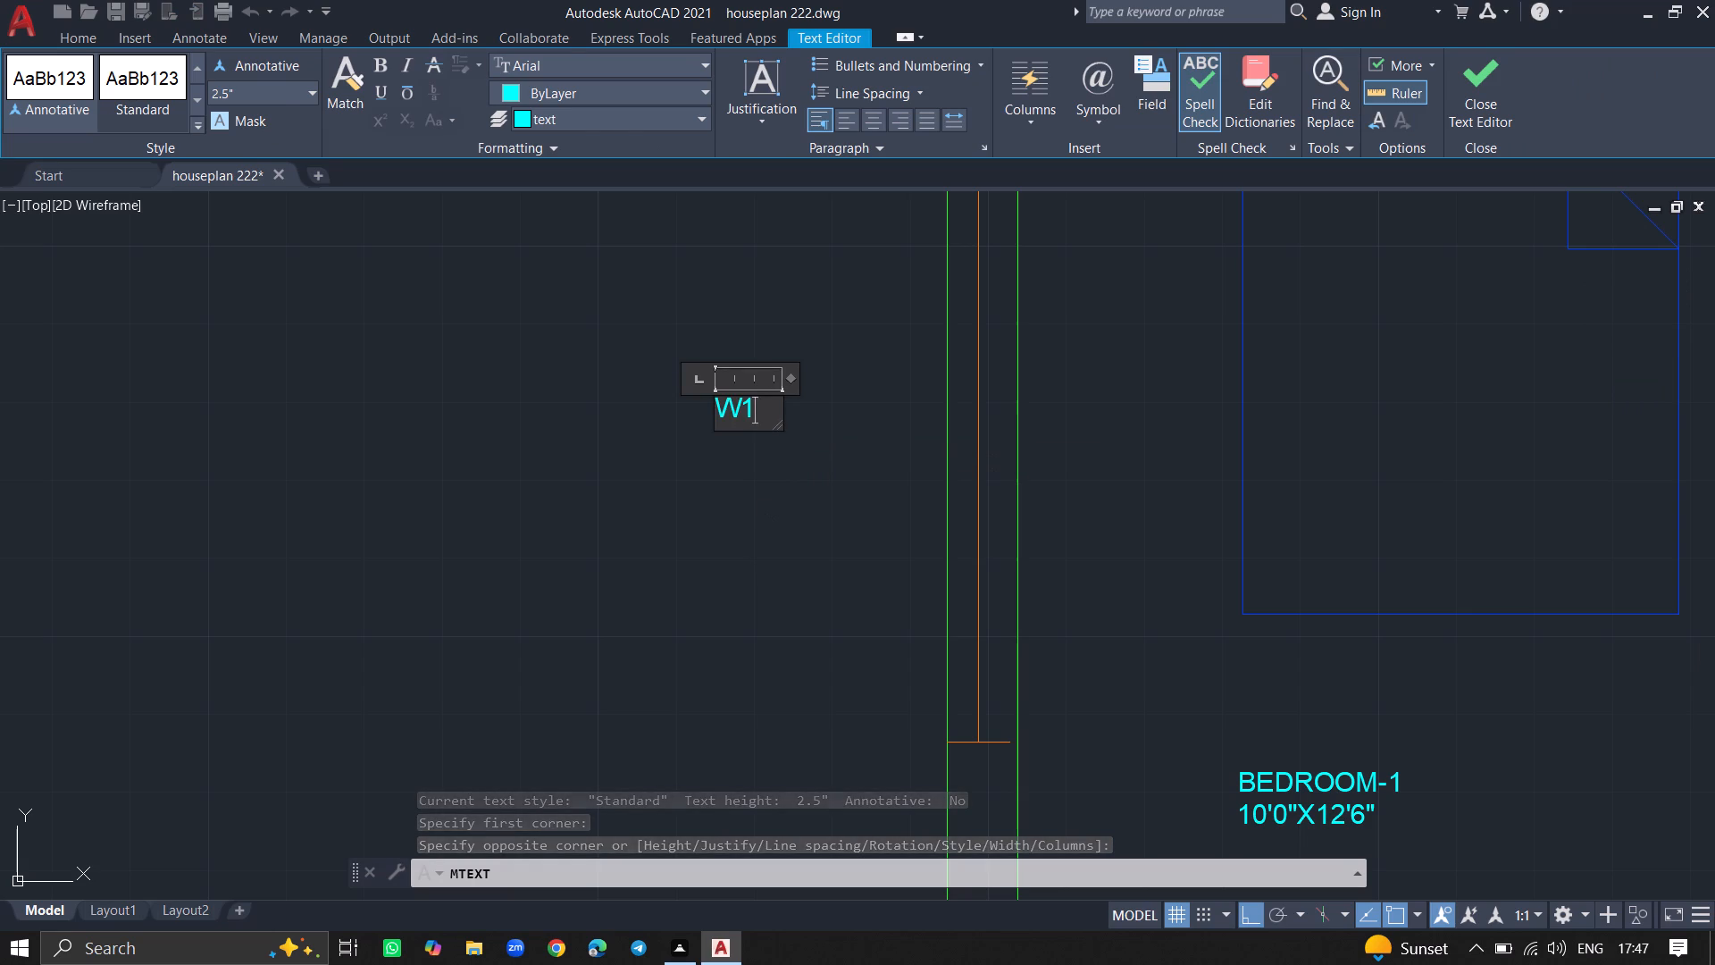
click(764, 503)
Add a multiline text label W2 outside the west wall, beside the KITCHEN window.
ctrl+scroll(764, 503, down, 2)
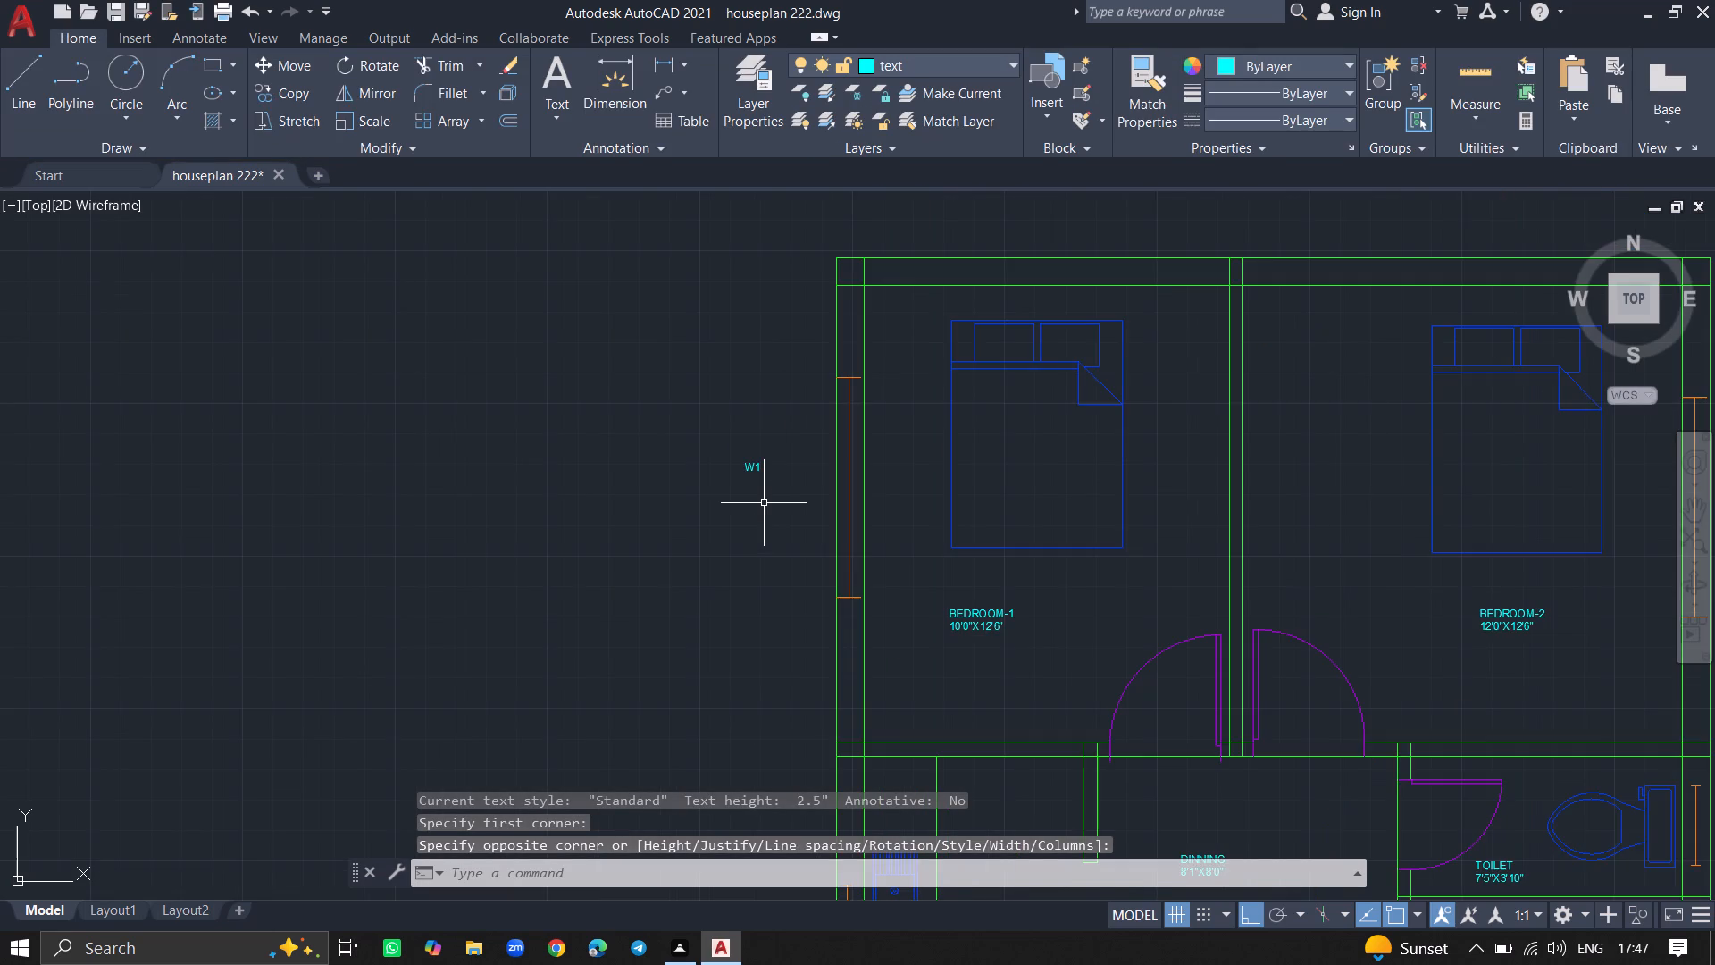
ctrl+scroll(764, 503, down, 2)
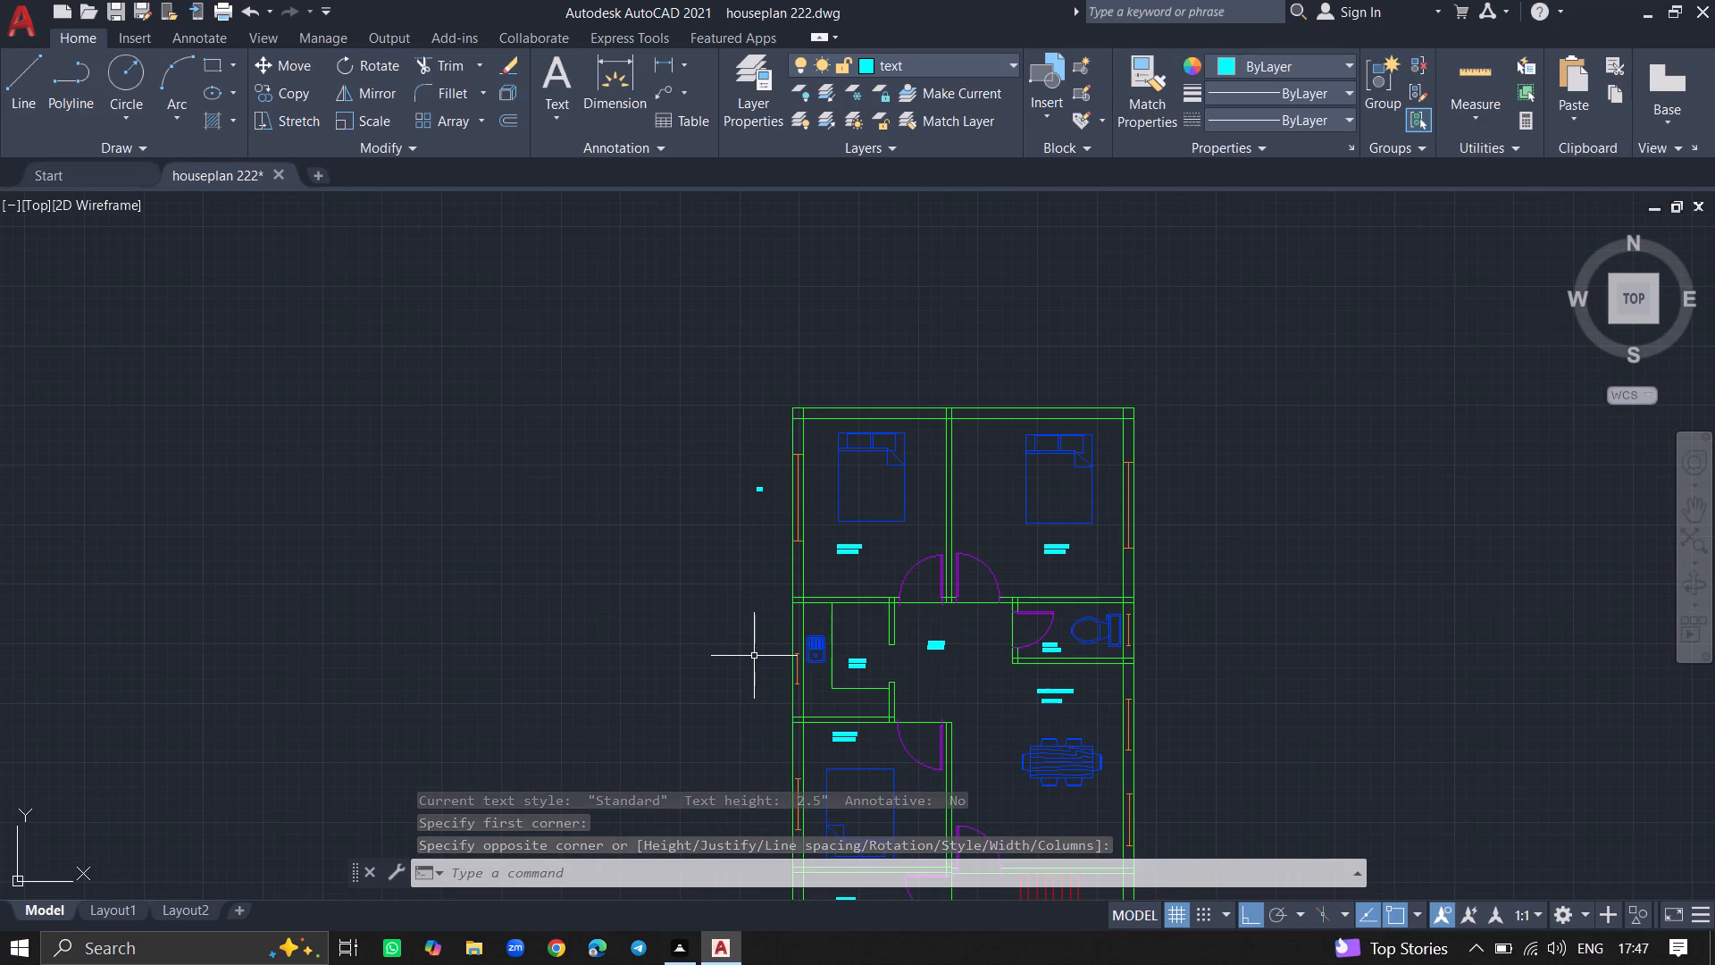
ctrl+scroll(759, 678, up, 4)
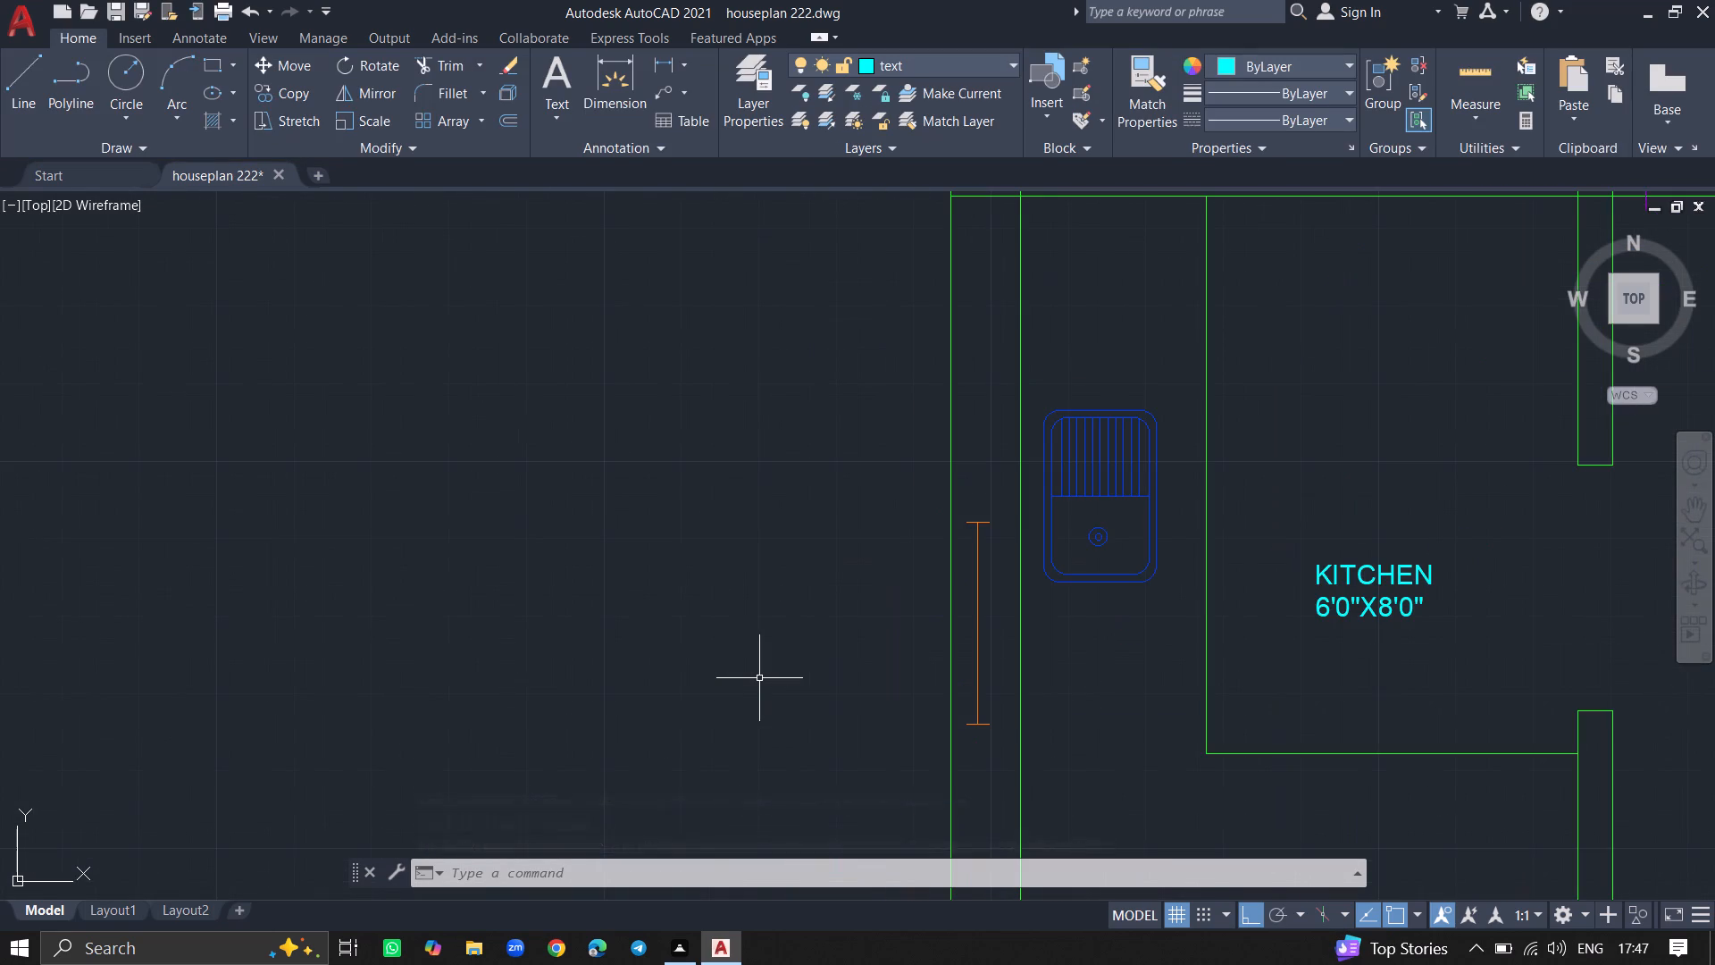
text(MTEX)
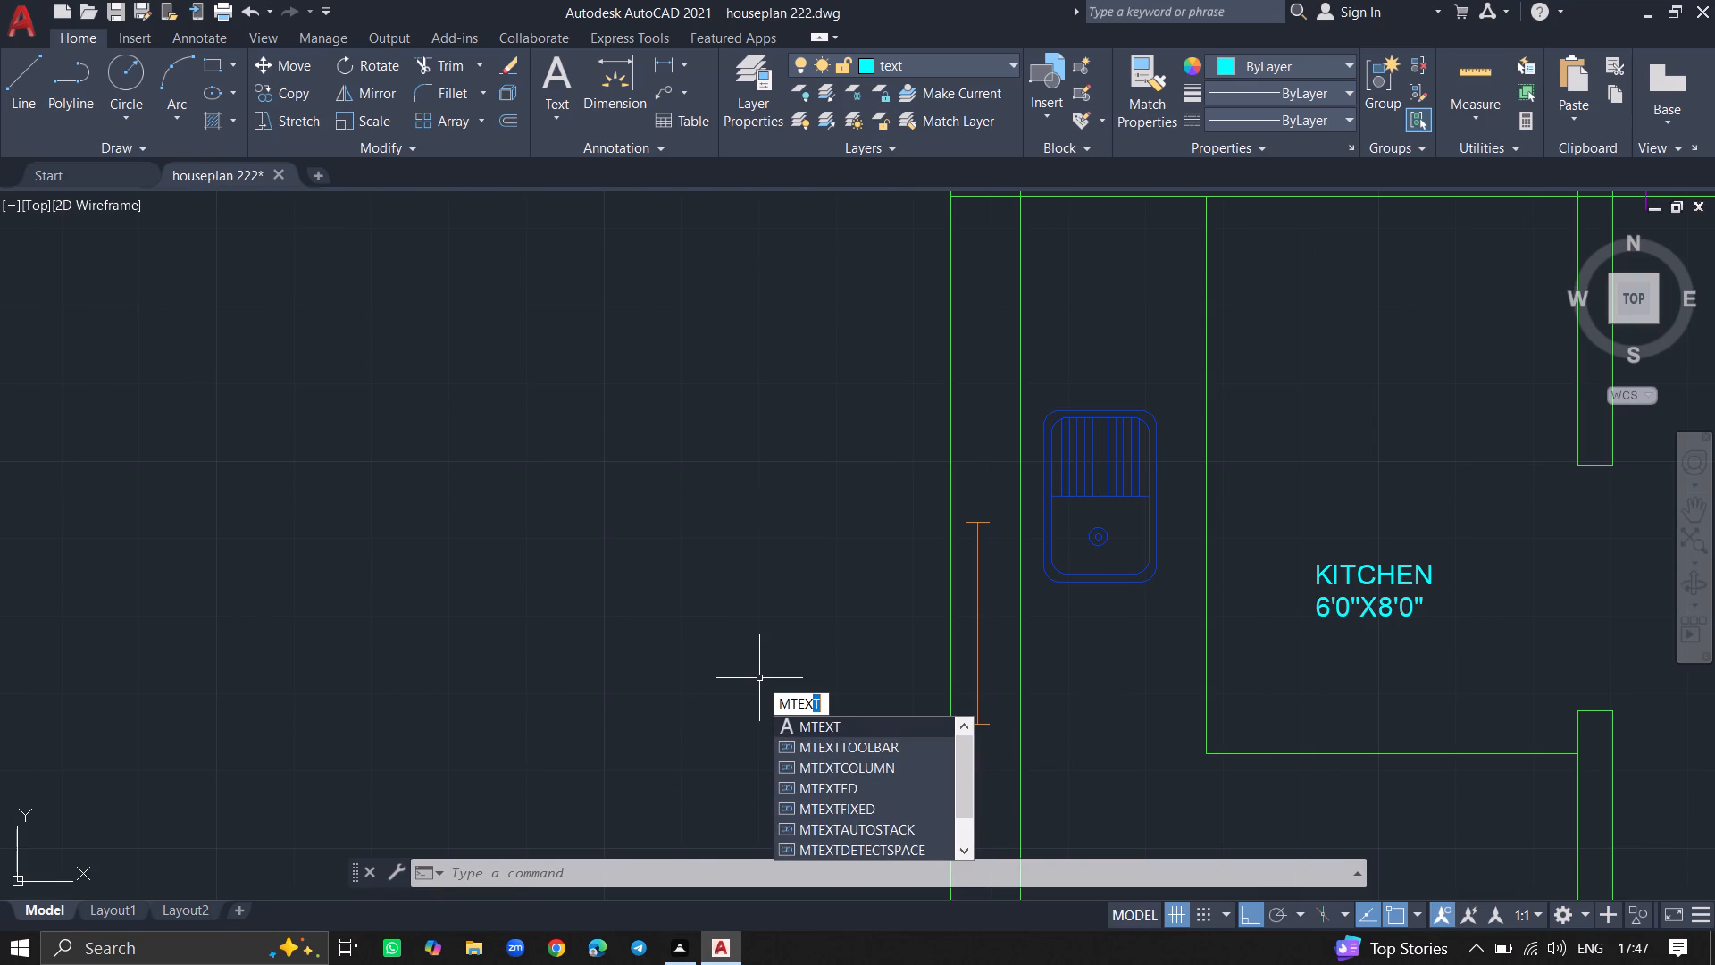
click(797, 729)
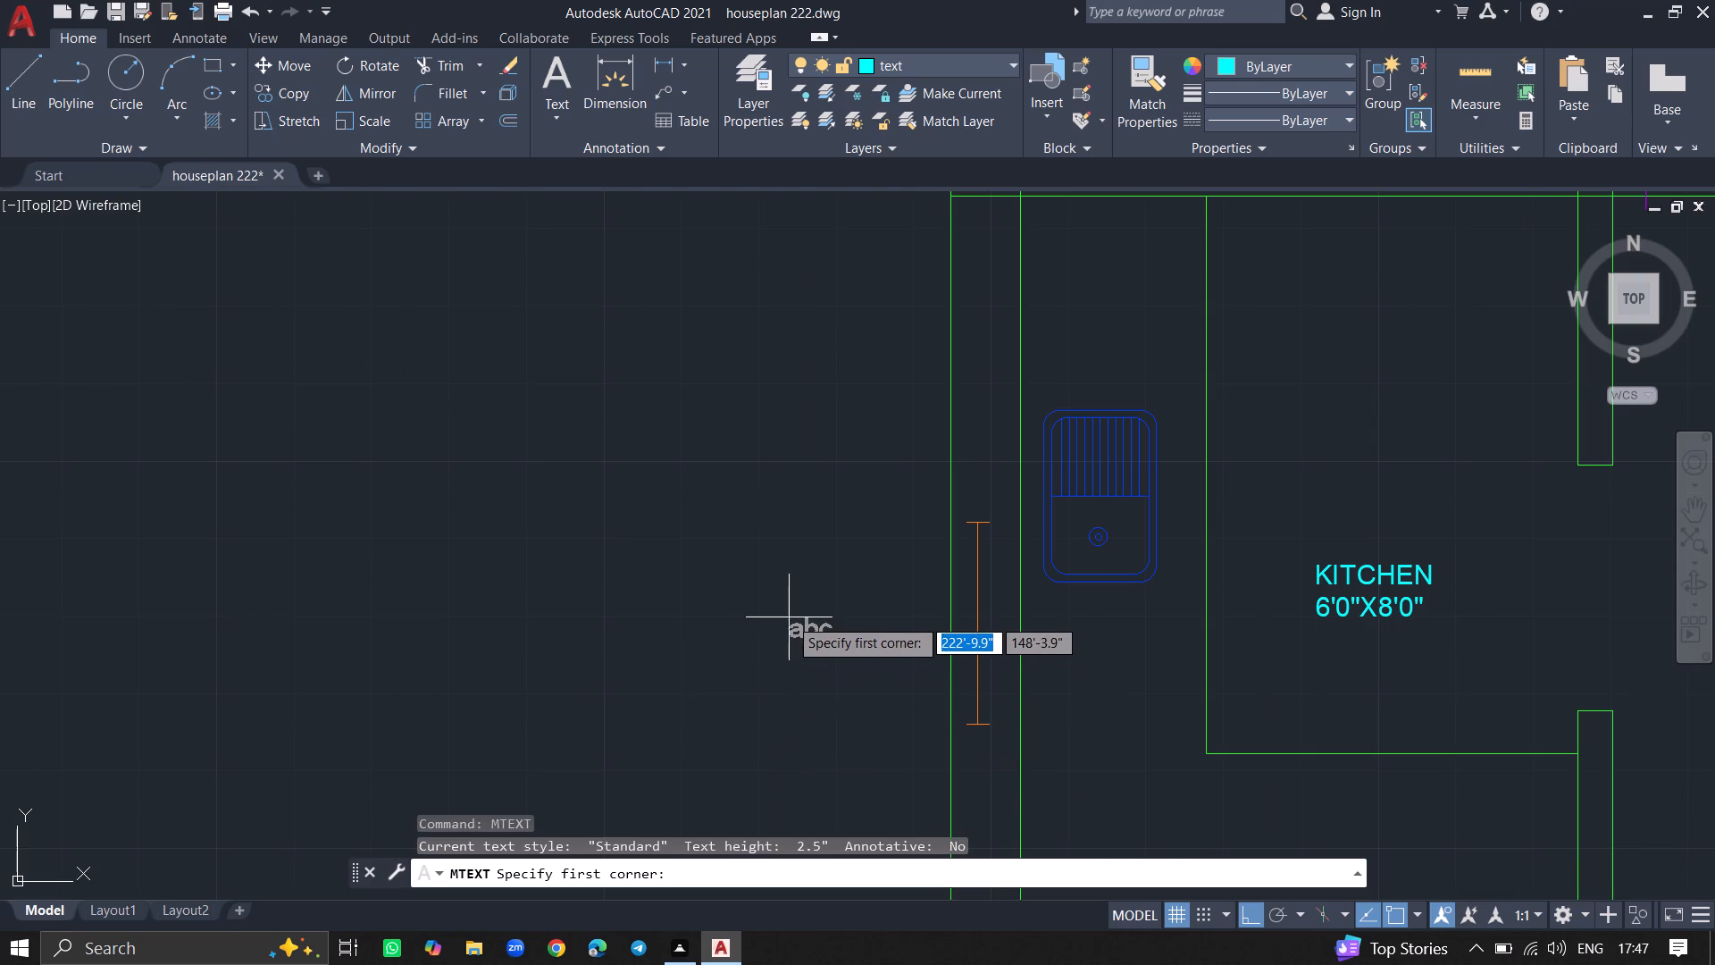
click(789, 617)
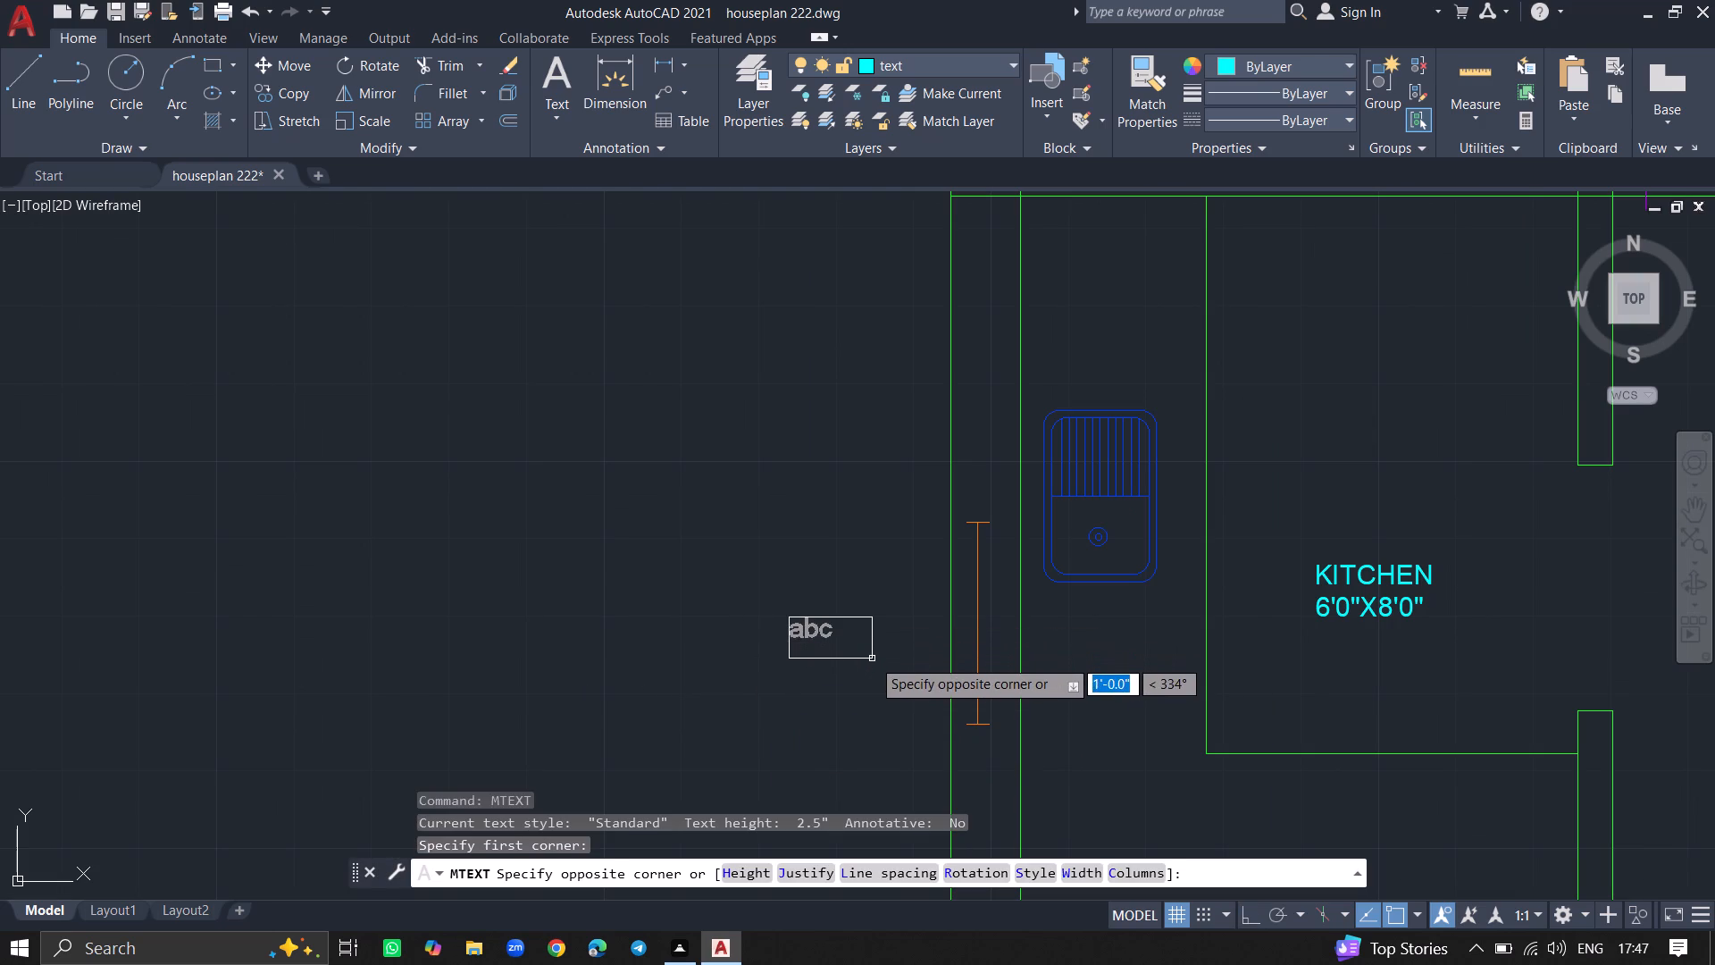
click(872, 659)
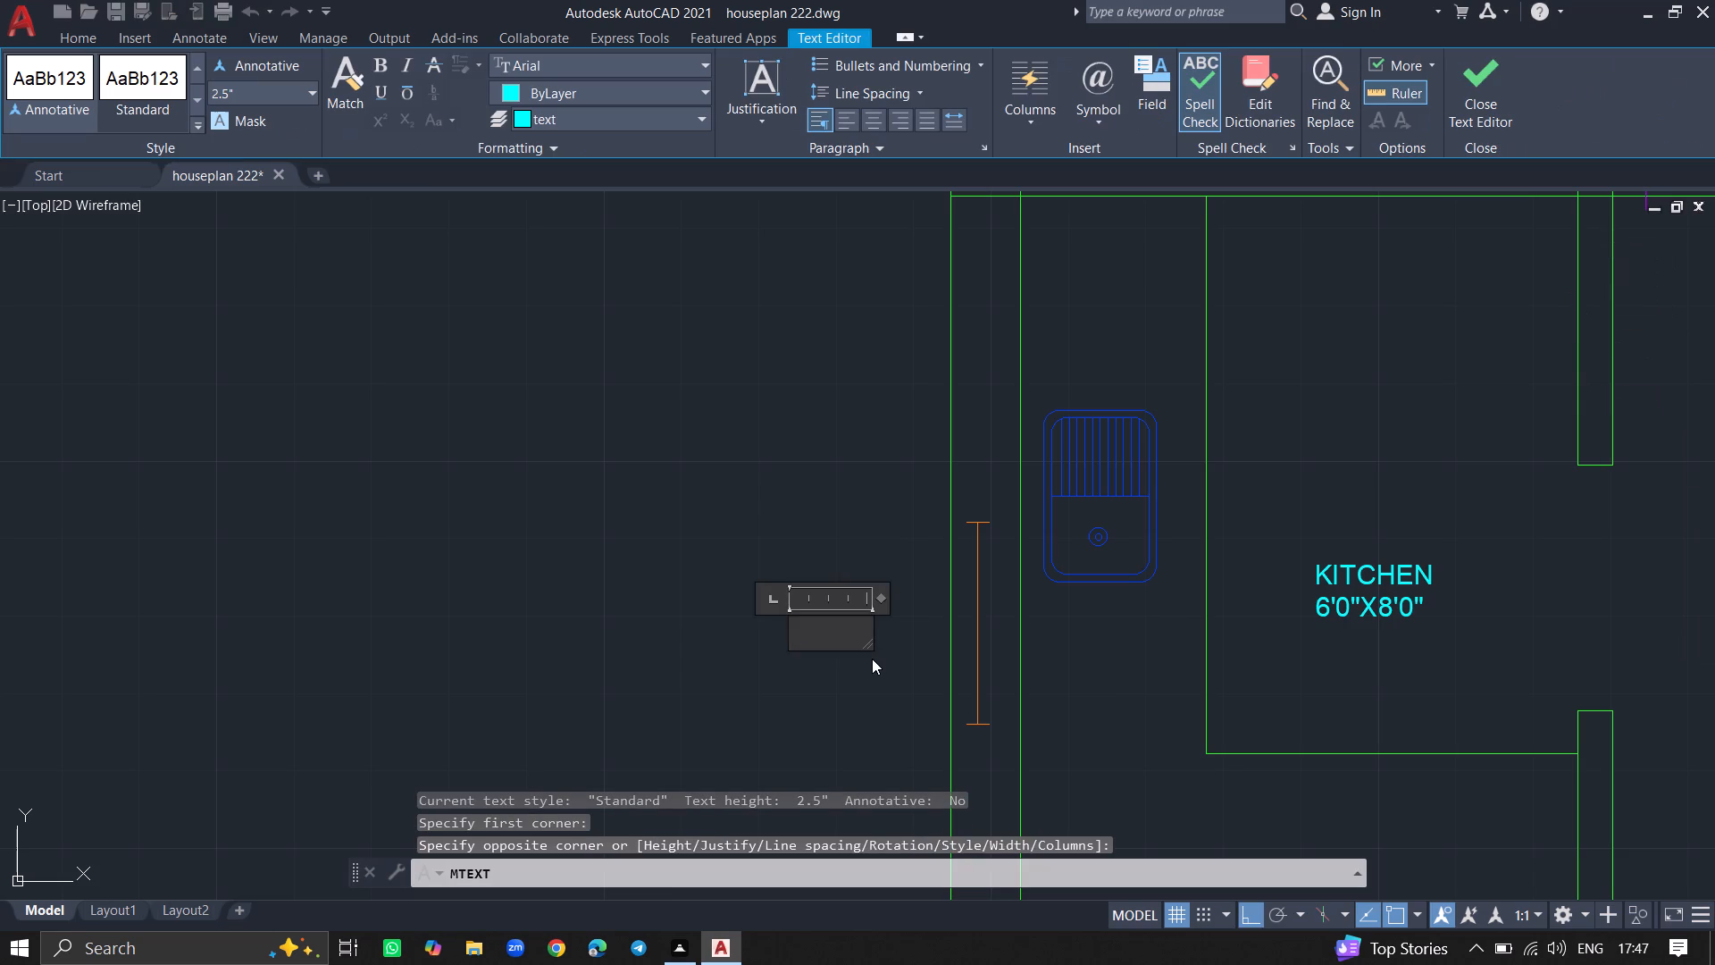
text(W2)
click(854, 704)
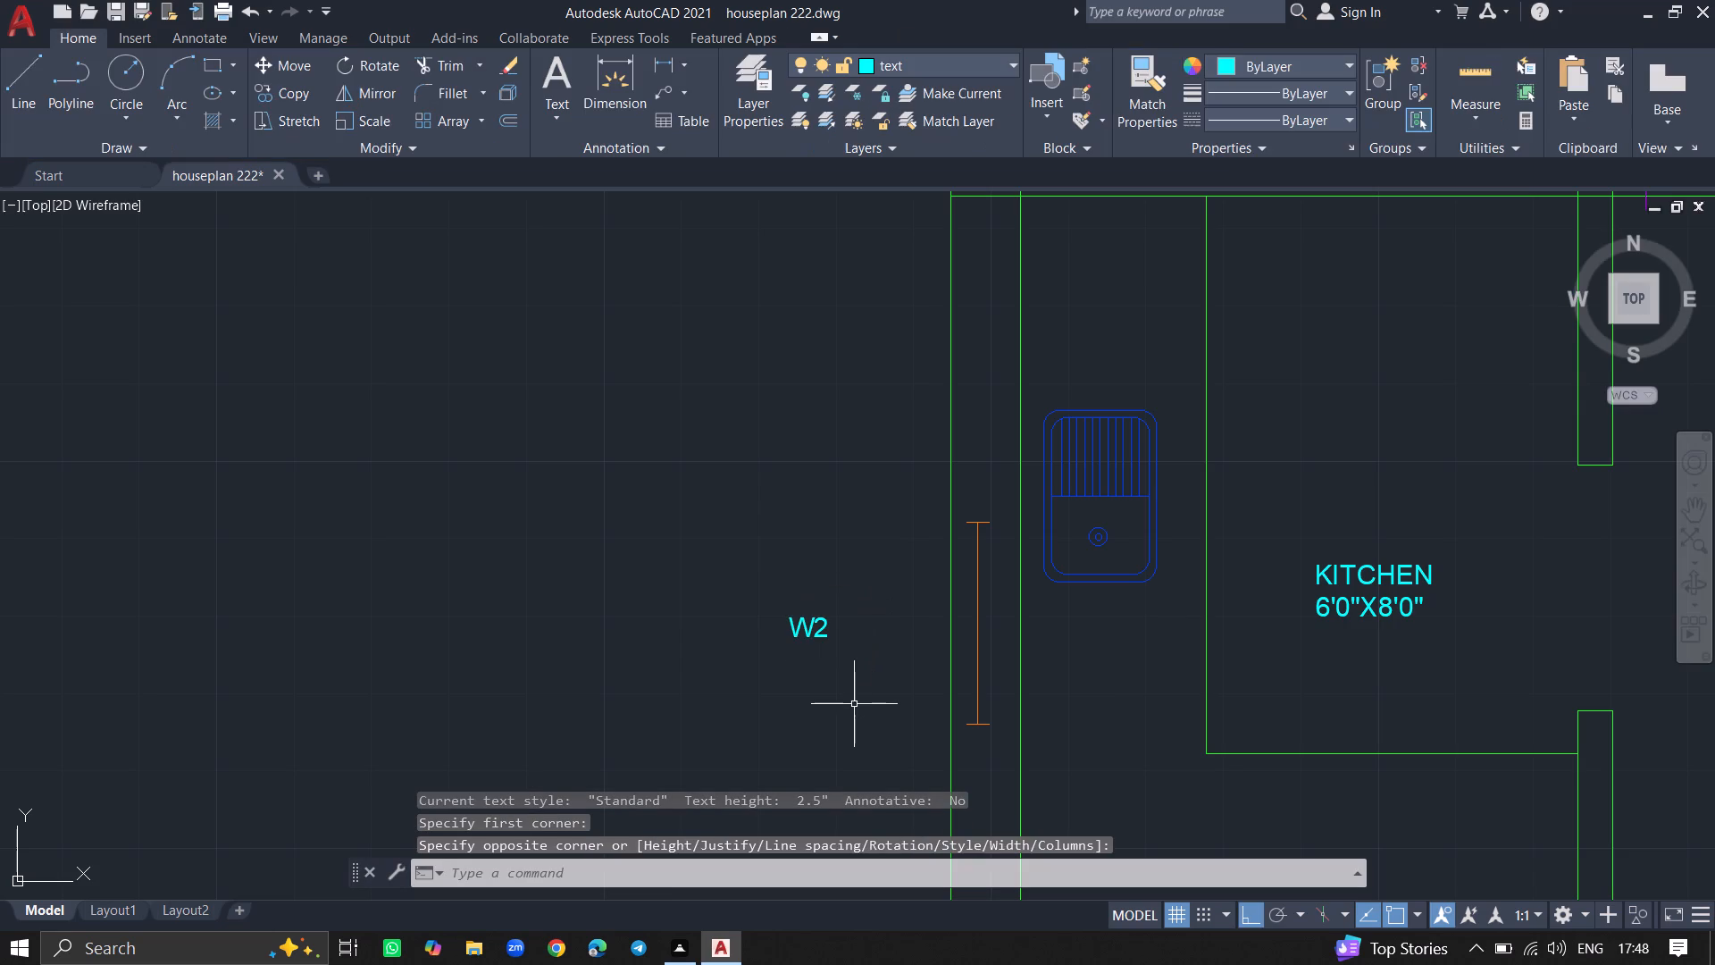
Add a multiline text label W3 outside the west wall, beside the BEDROOM-3 window.
ctrl+scroll(854, 704, down, 6)
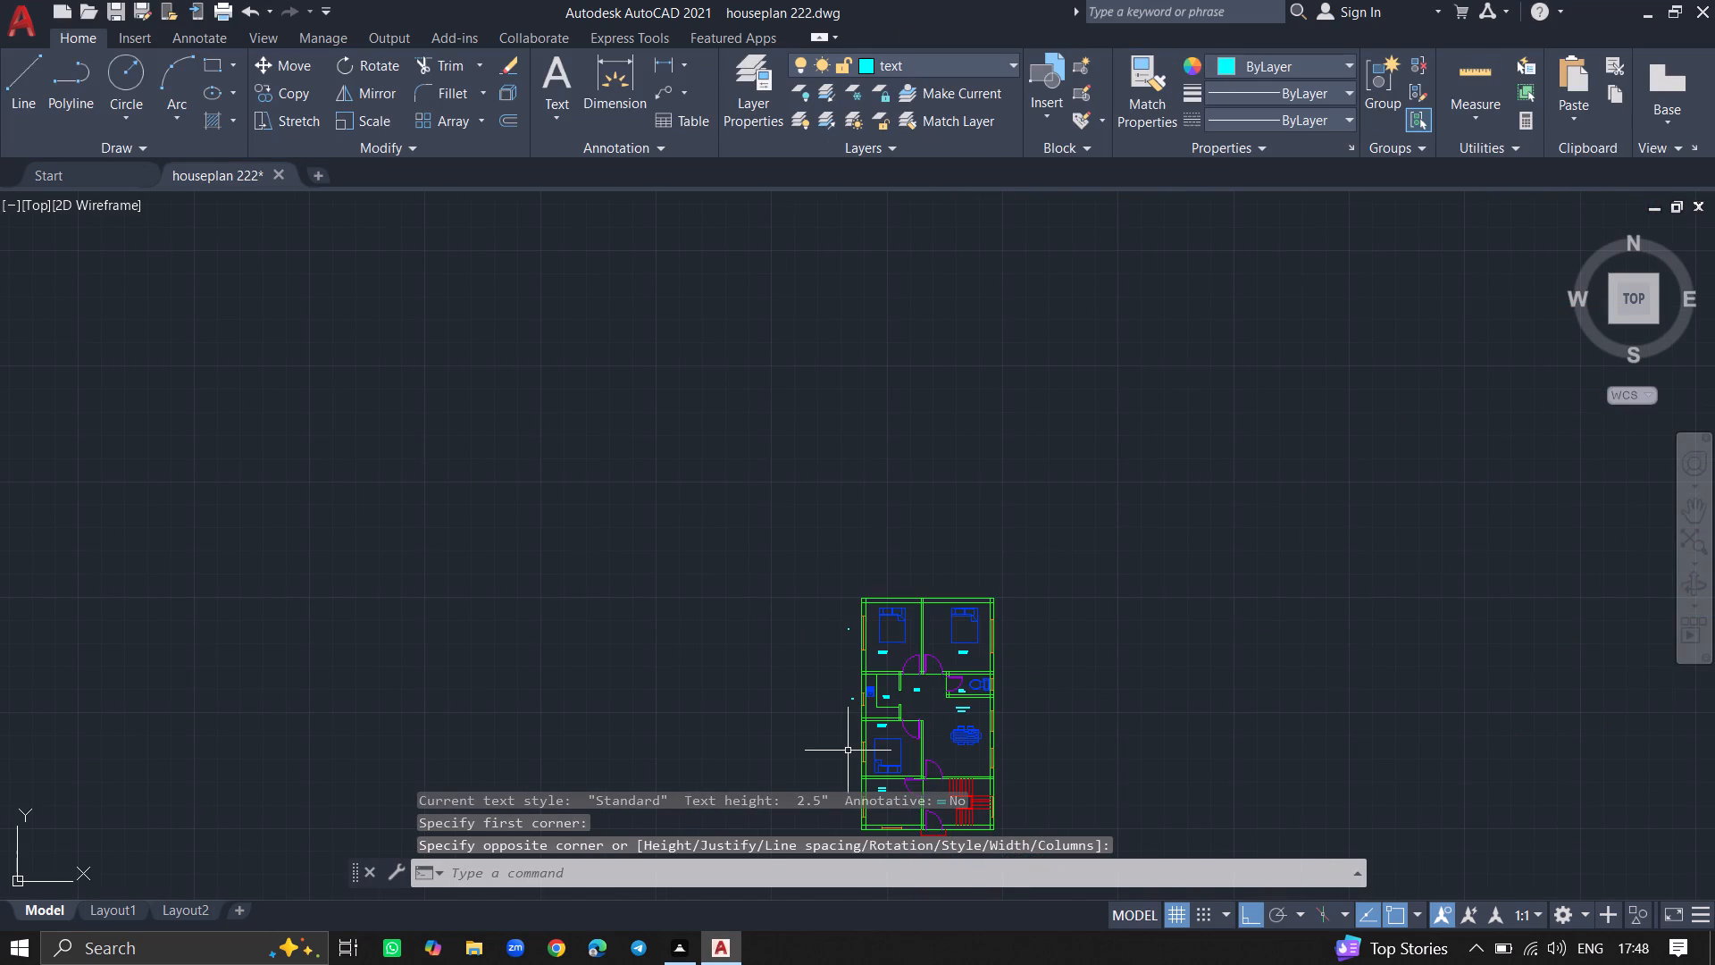
ctrl+scroll(847, 764, up, 4)
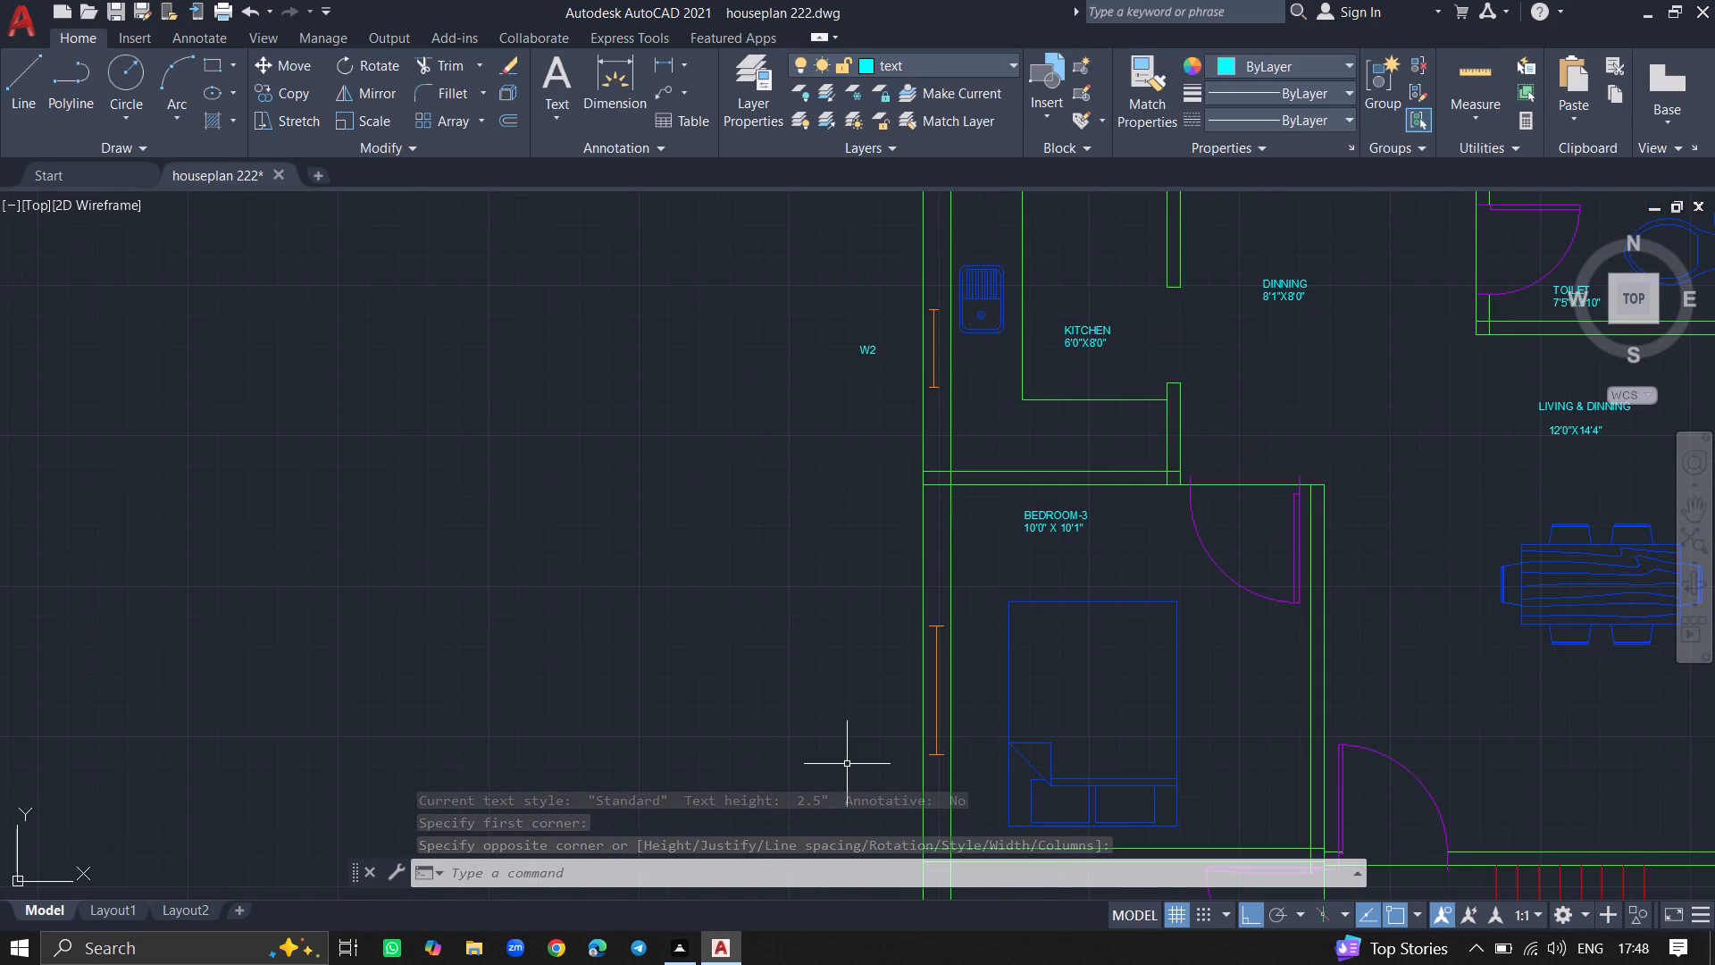
text(MTEXT)
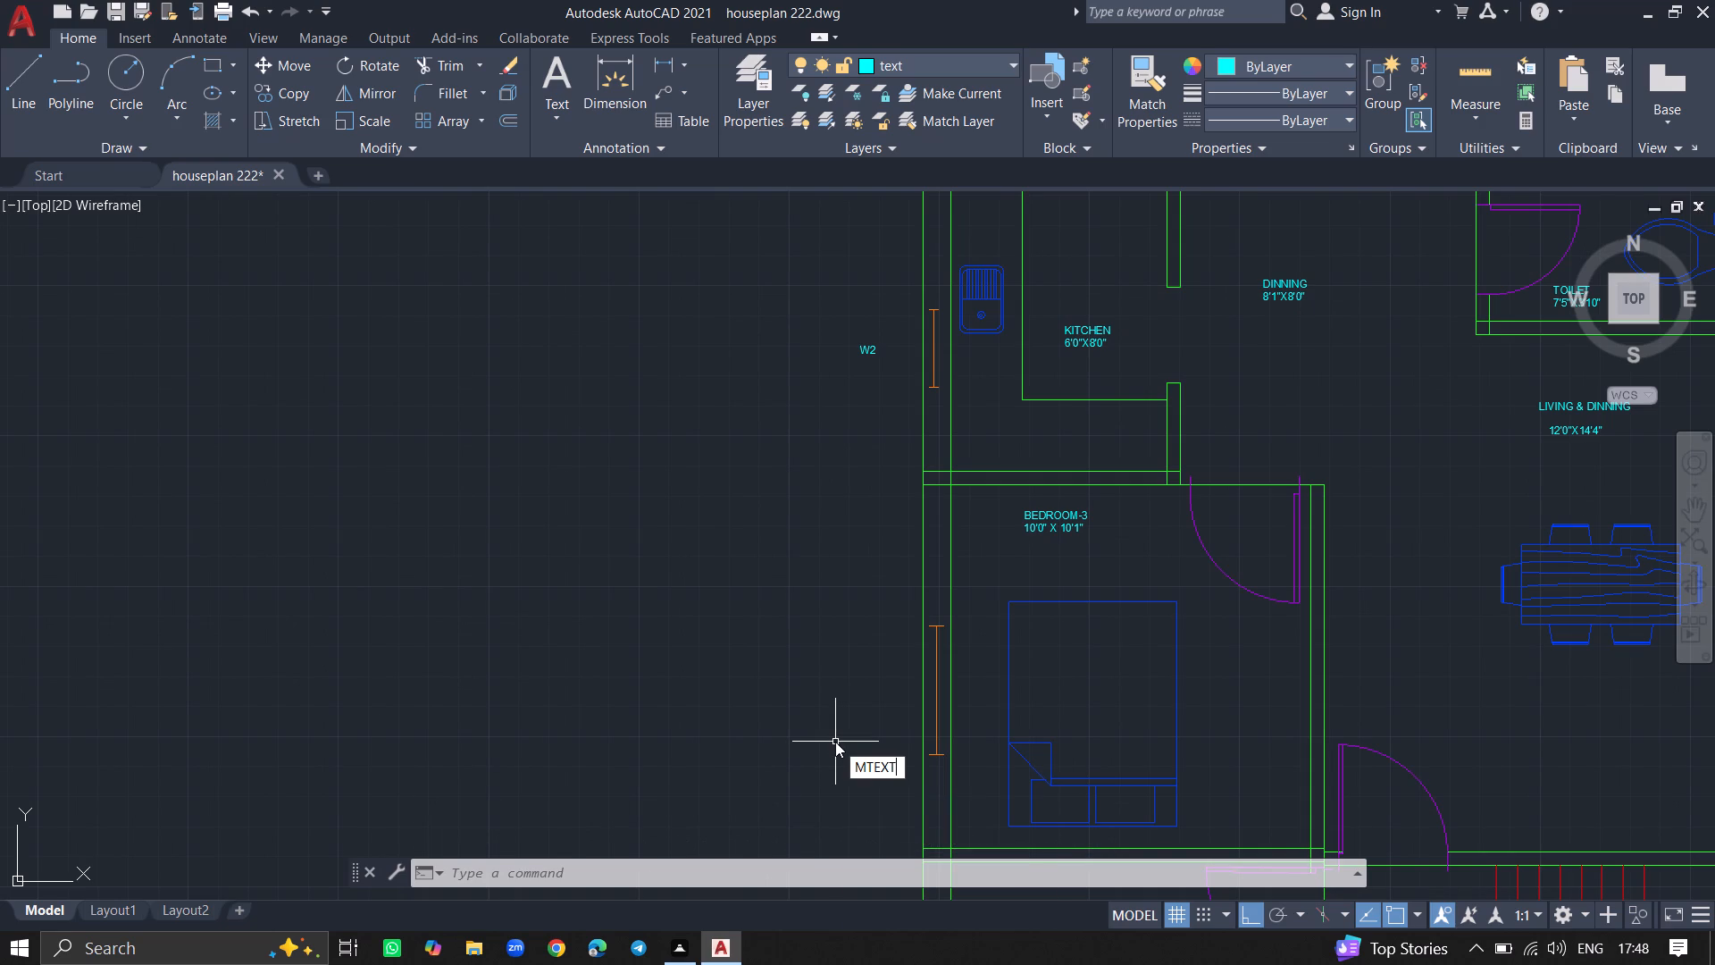
key(Return)
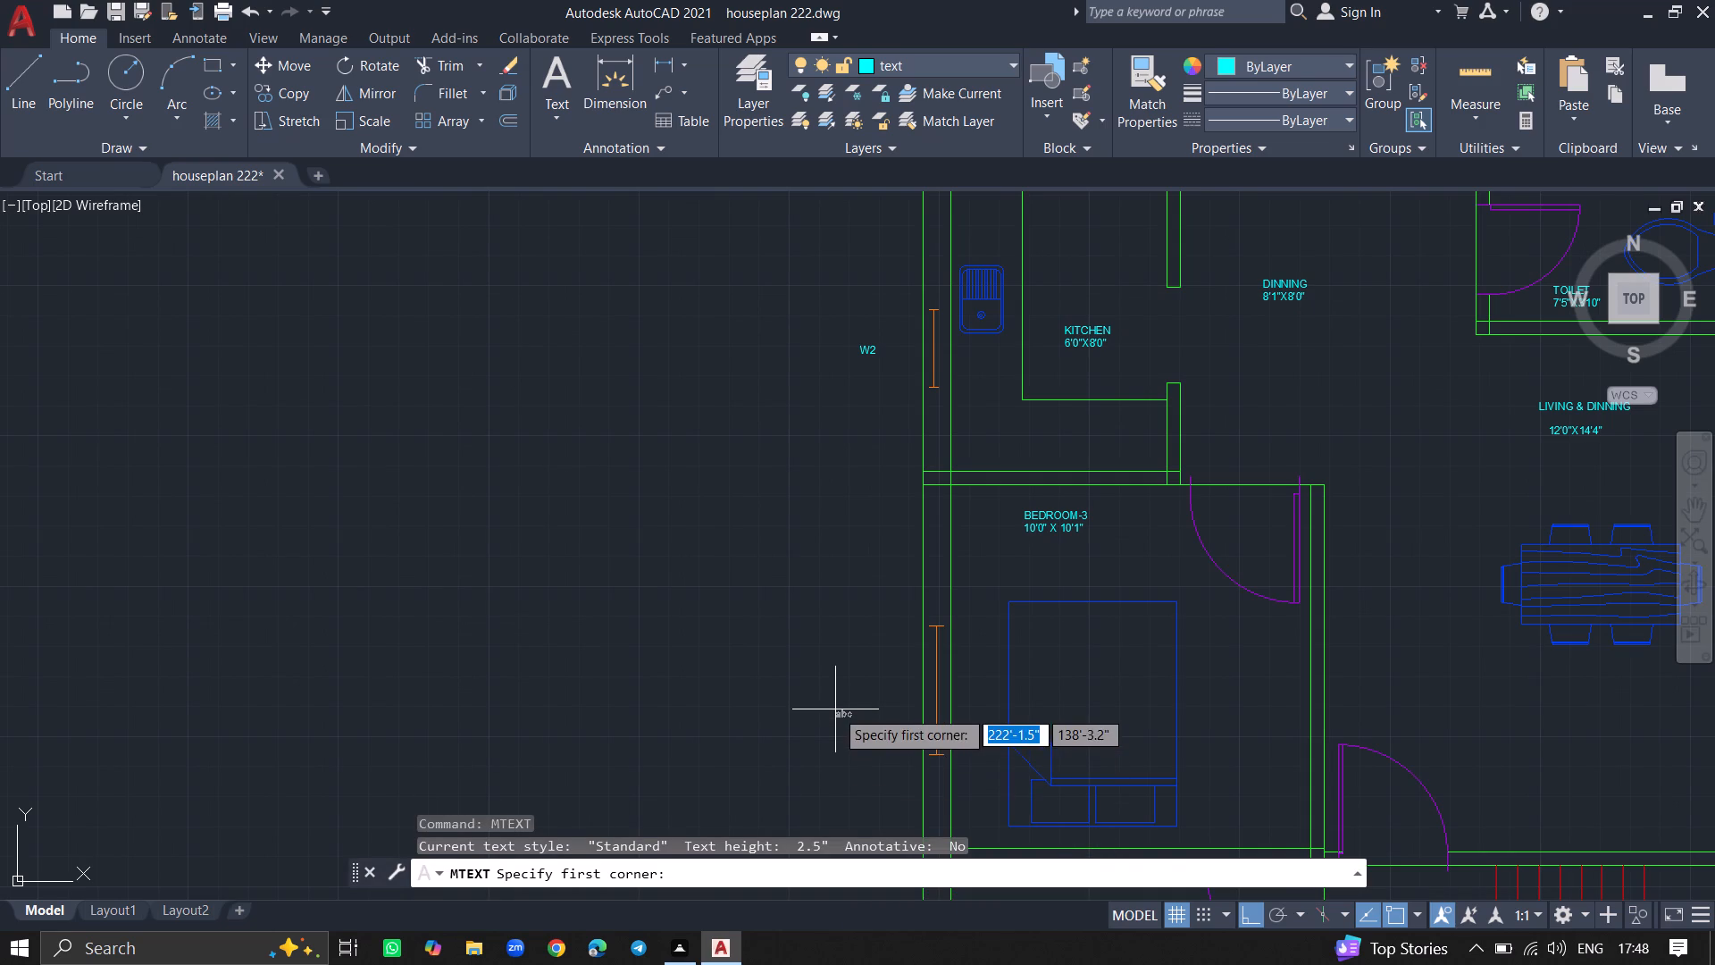
click(835, 709)
click(902, 735)
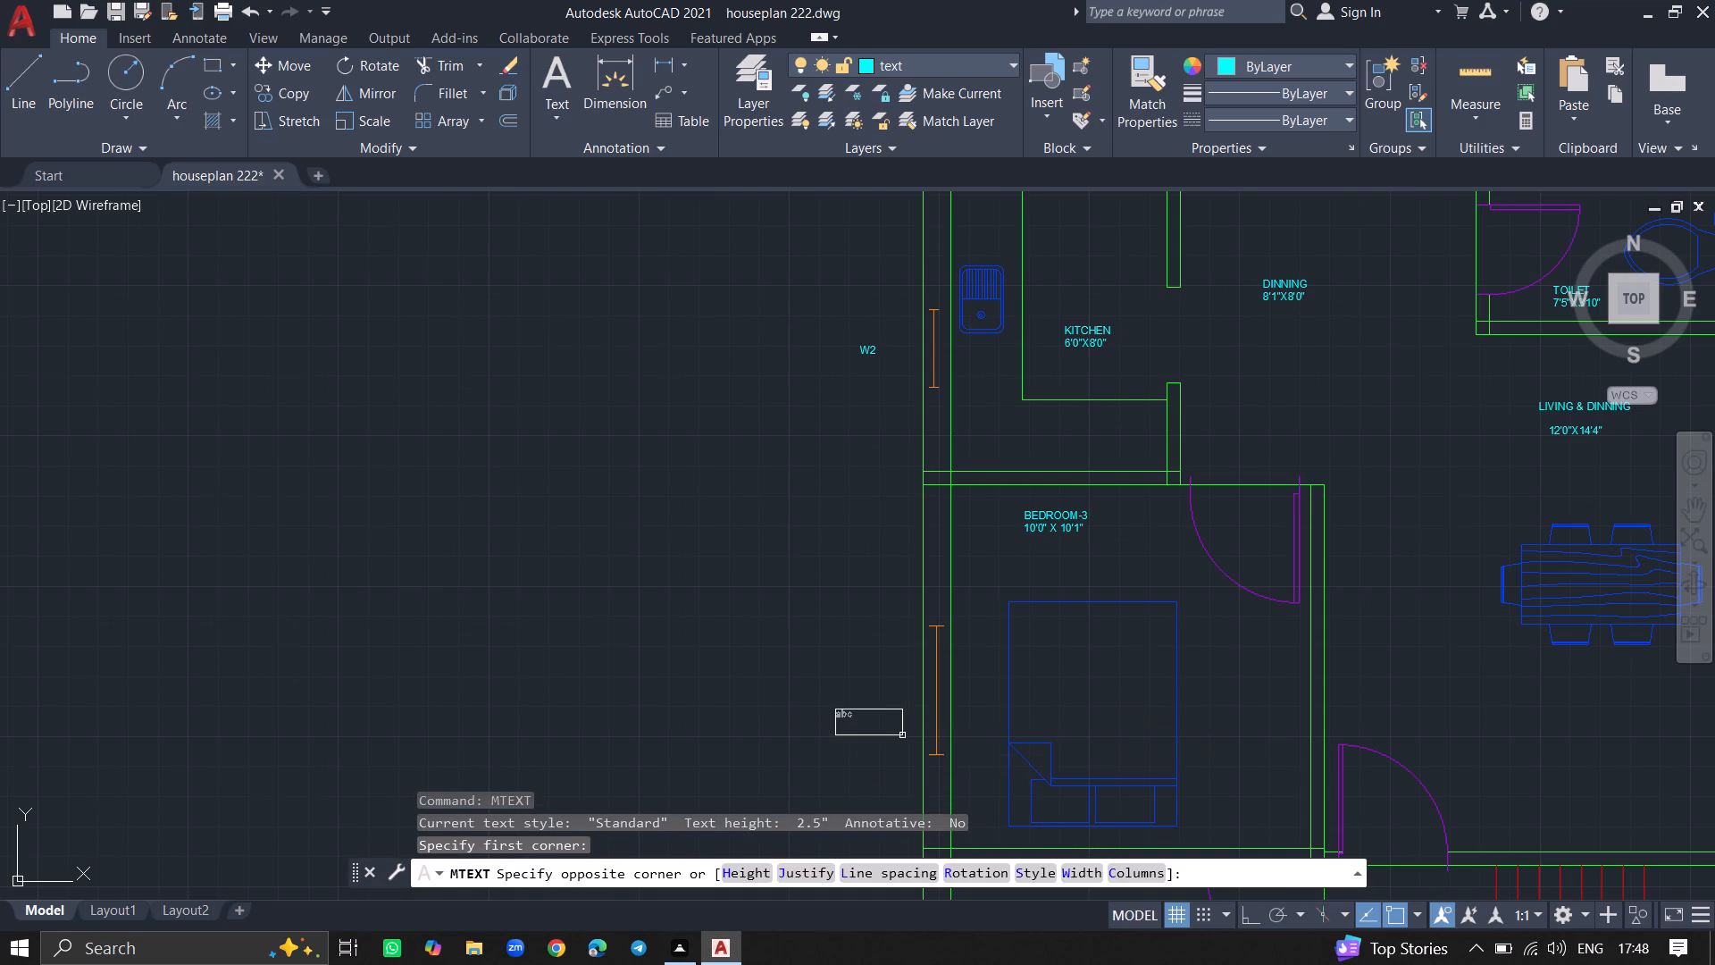
text(W3)
click(867, 750)
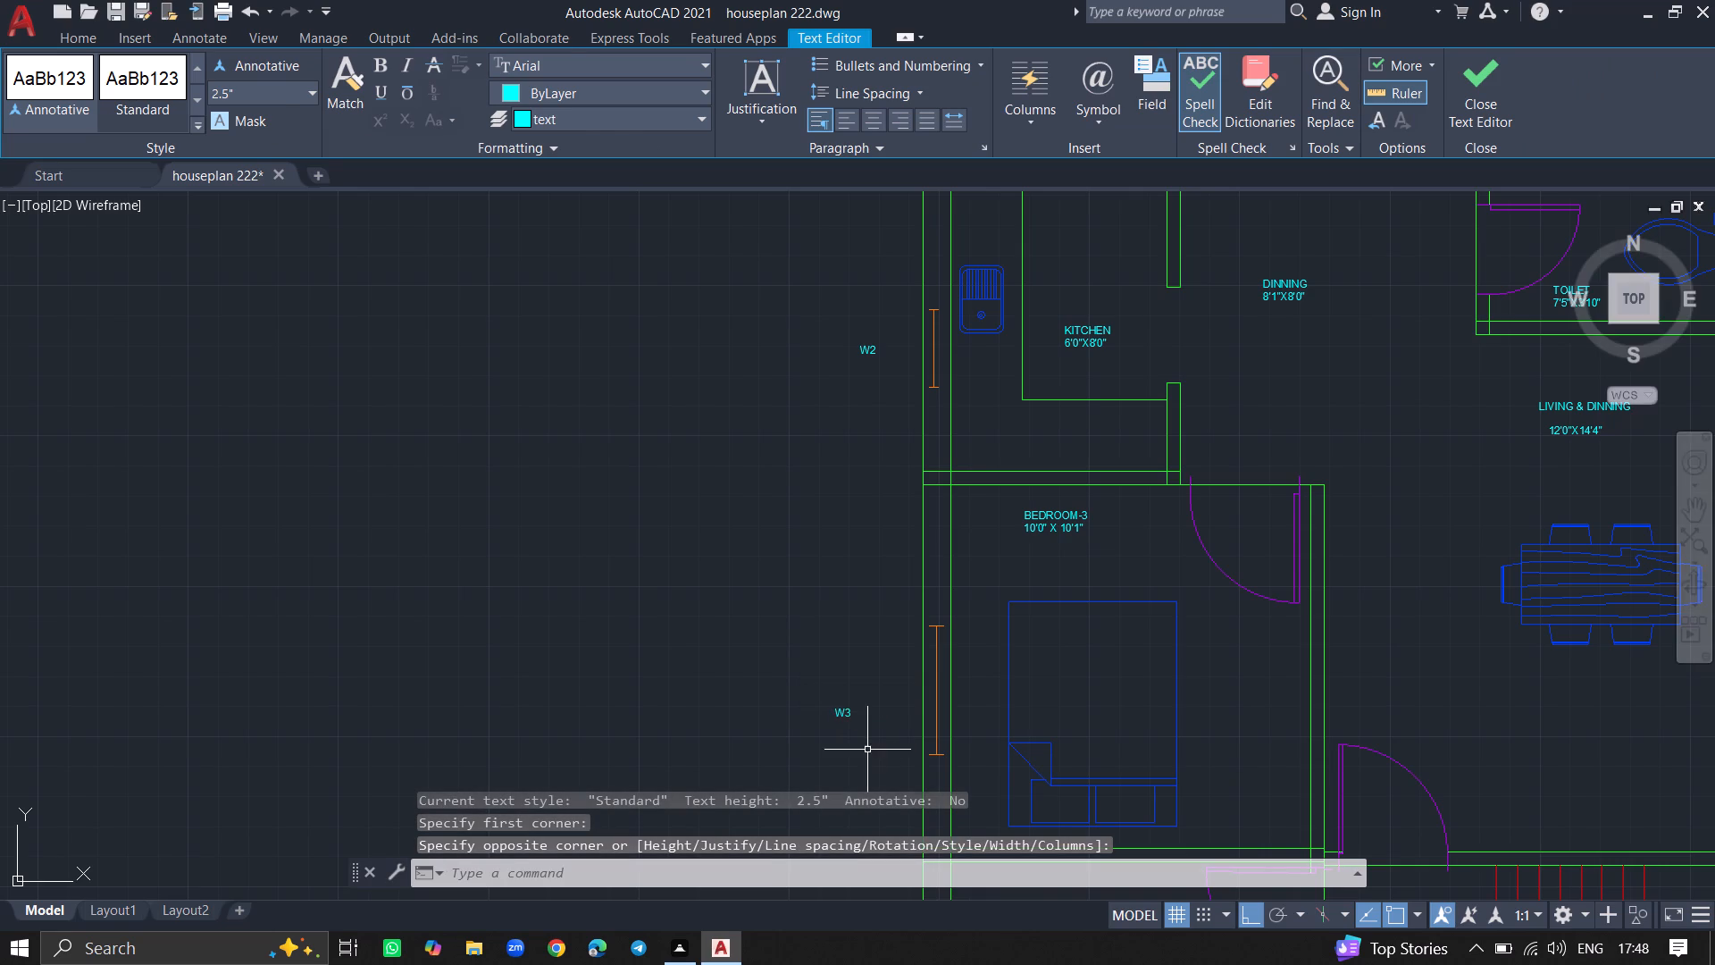
ctrl+scroll(867, 750, down, 3)
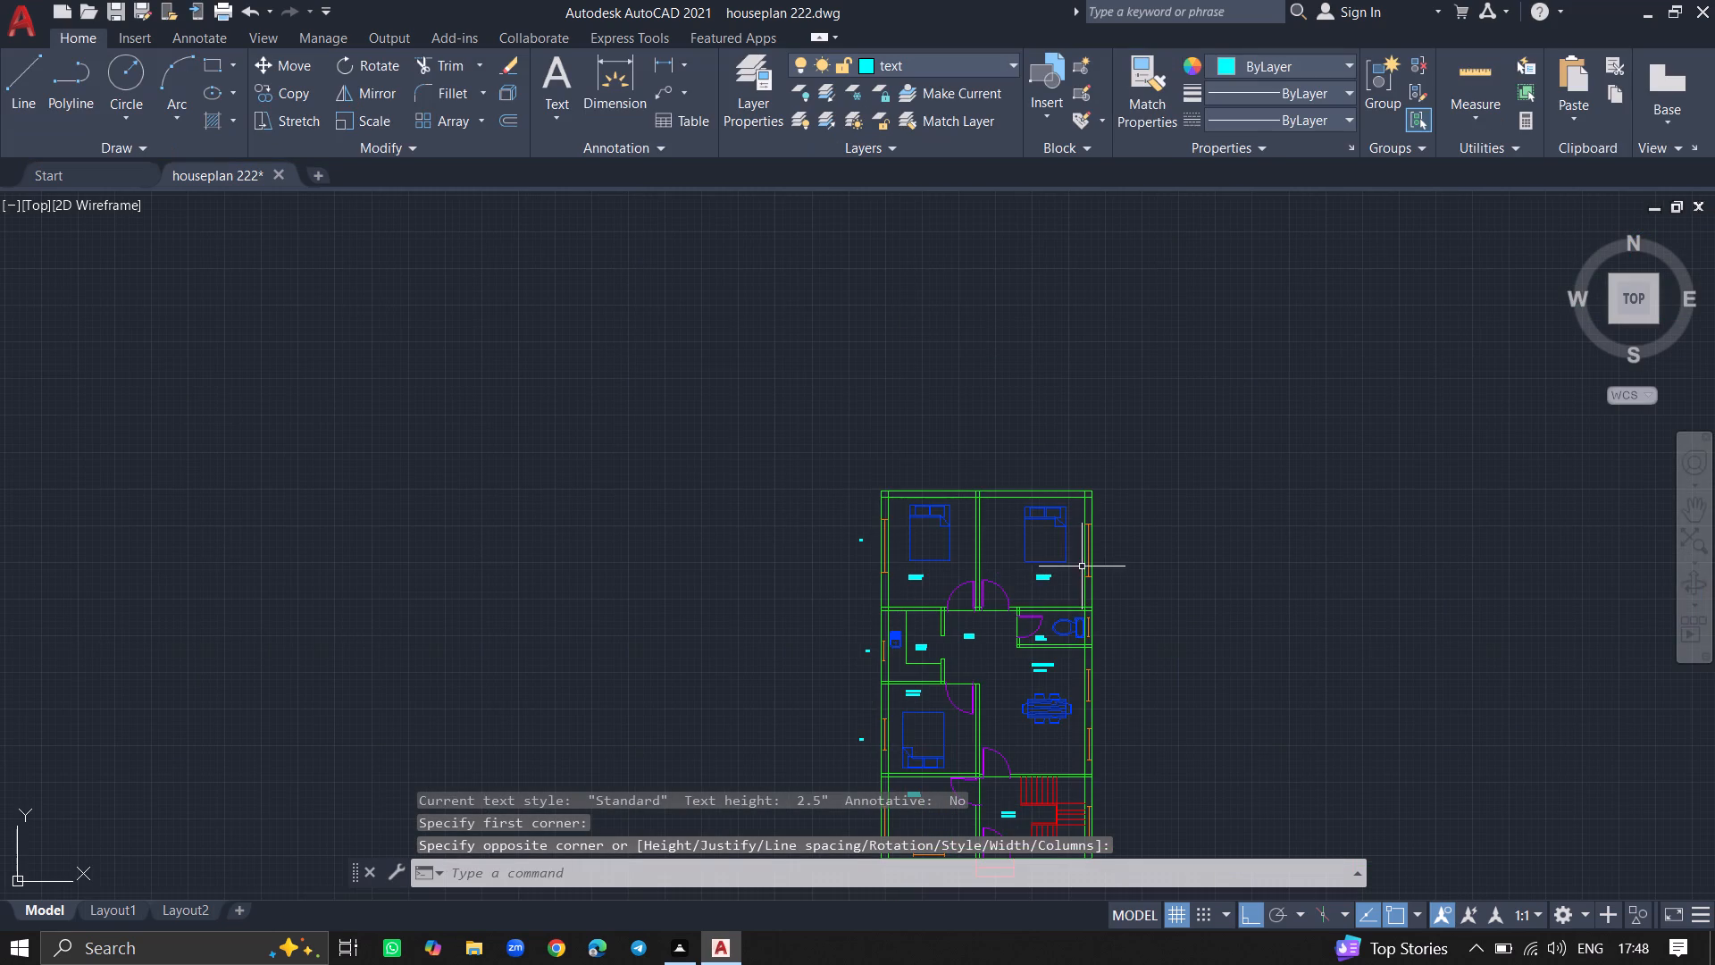
Add a multiline text label W1 outside the east wall, beside the BEDROOM-2 window.
ctrl+scroll(1118, 551, up, 5)
text(MTEXT)
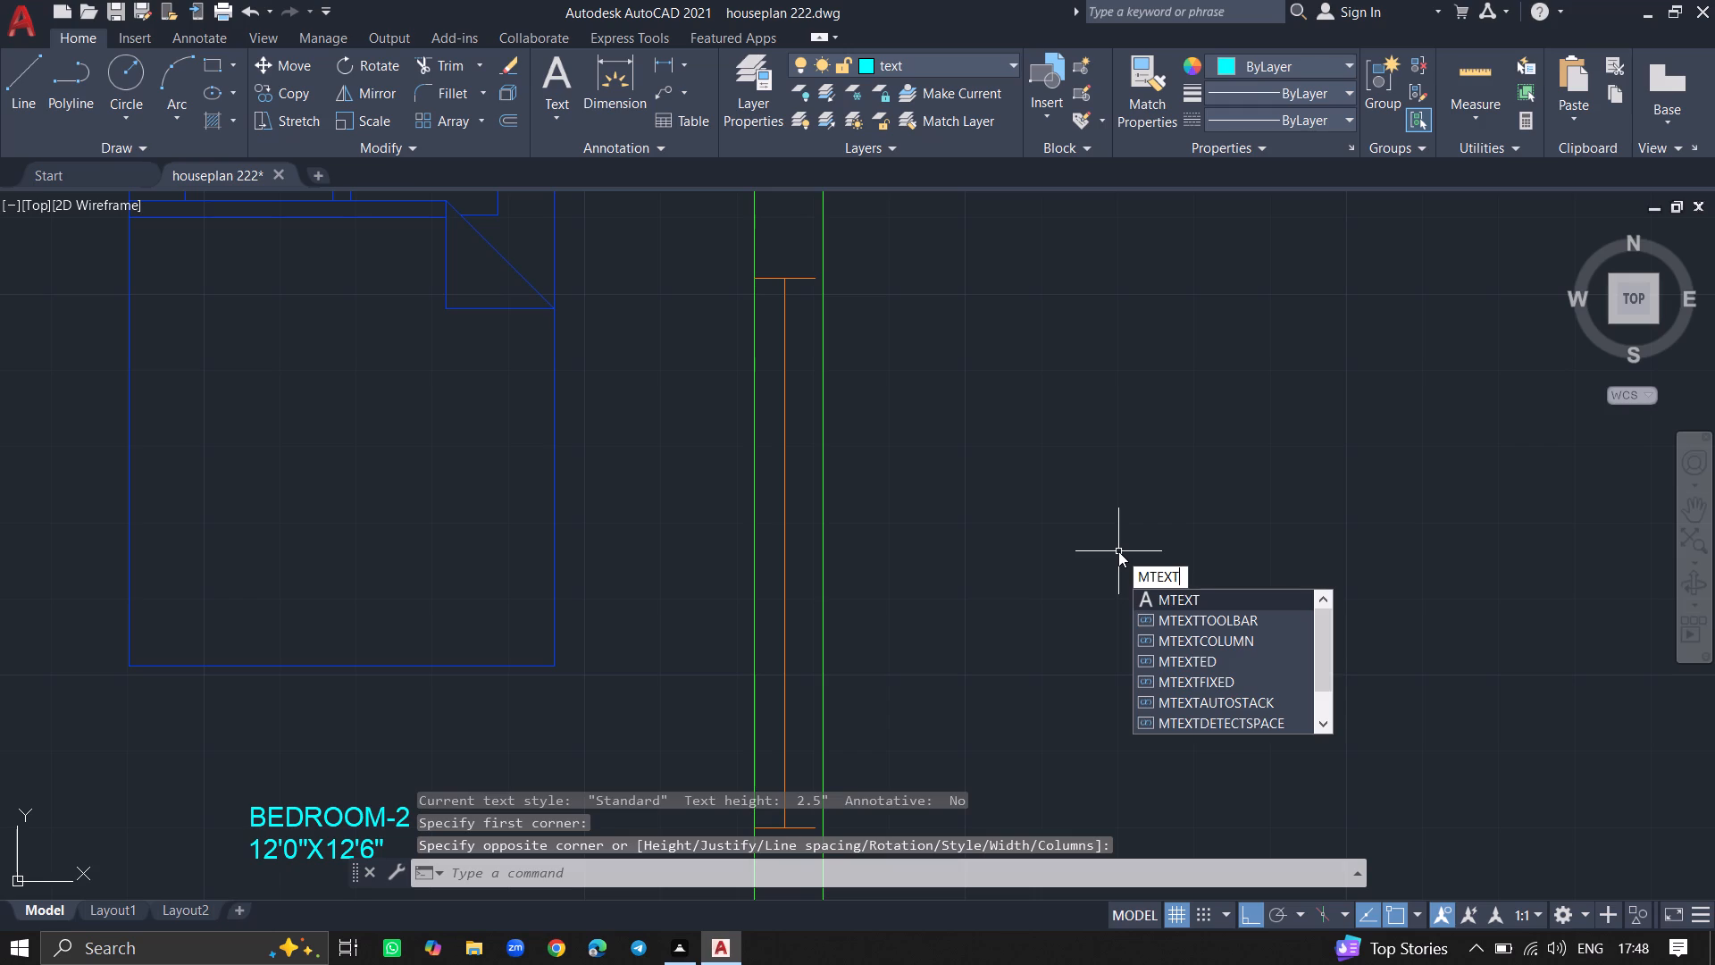
key(Return)
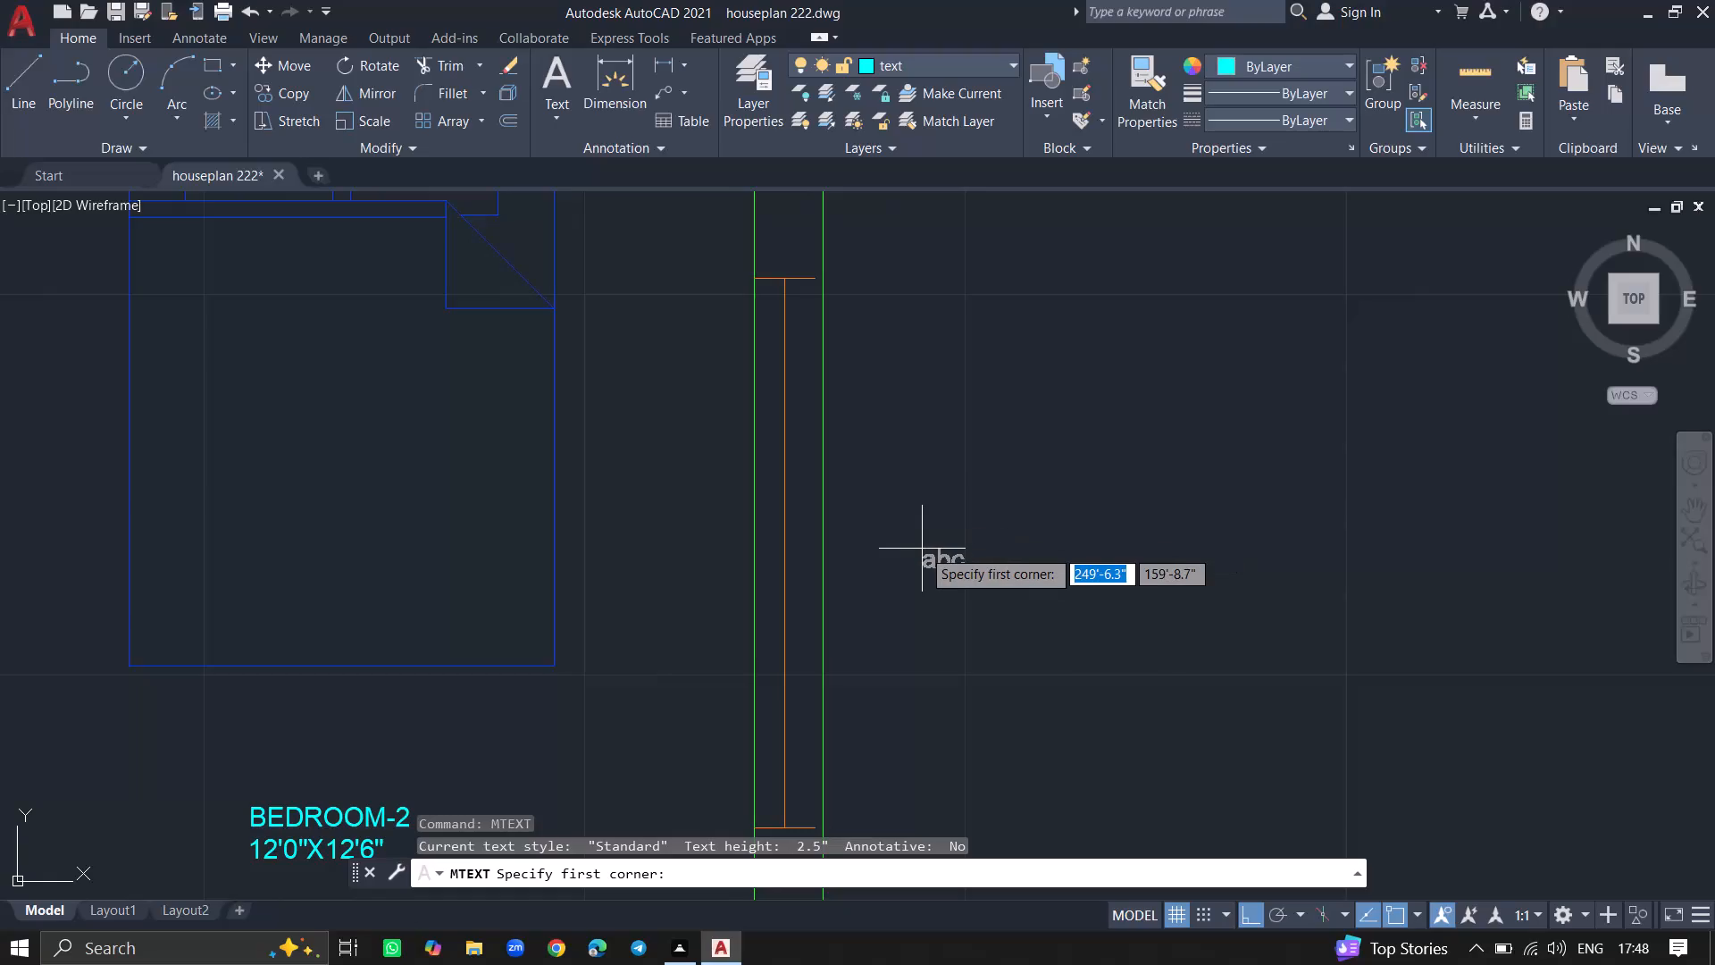
click(922, 549)
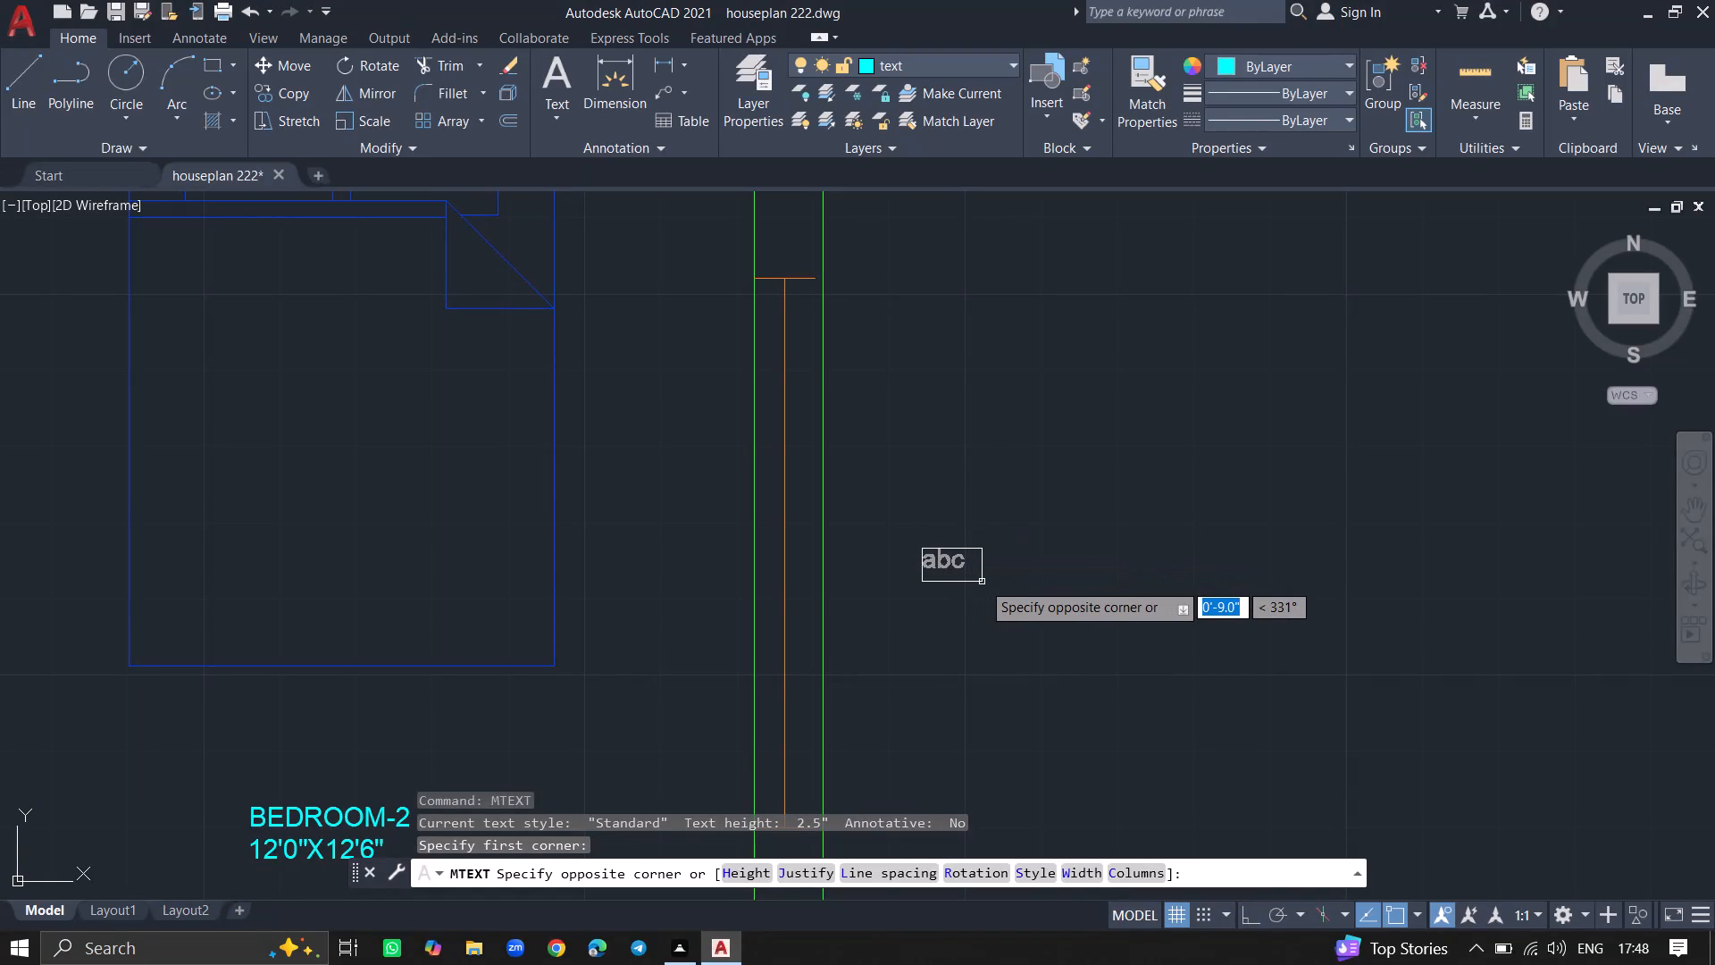
click(982, 582)
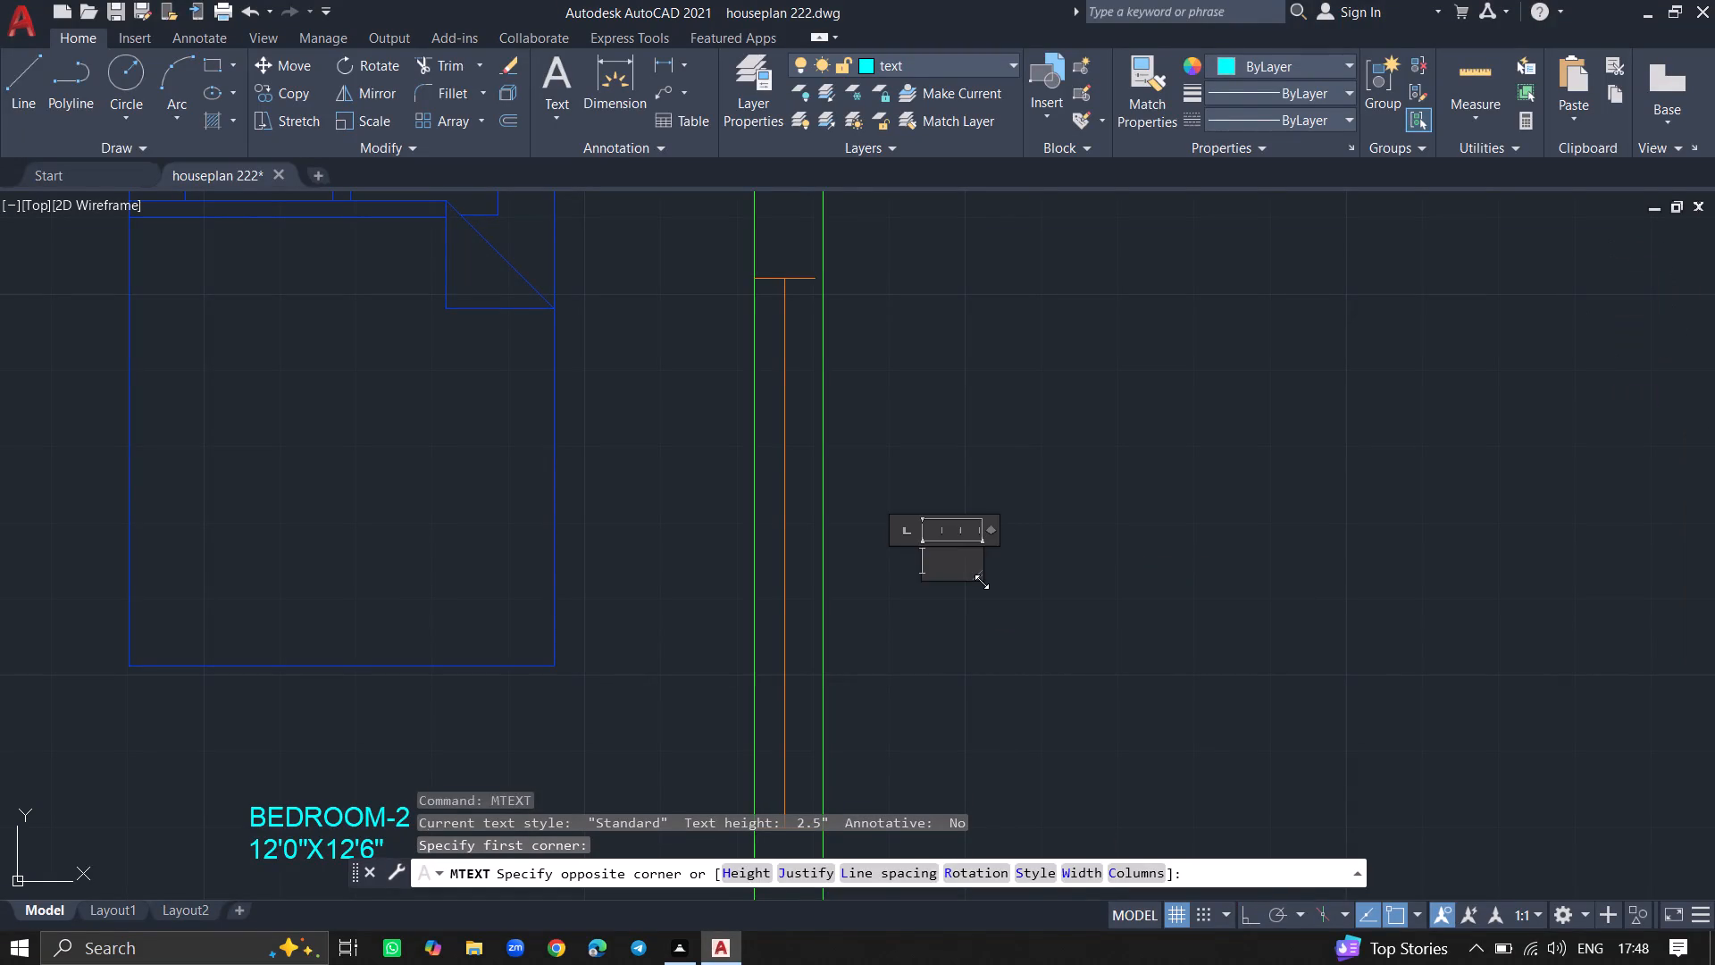
text(W1)
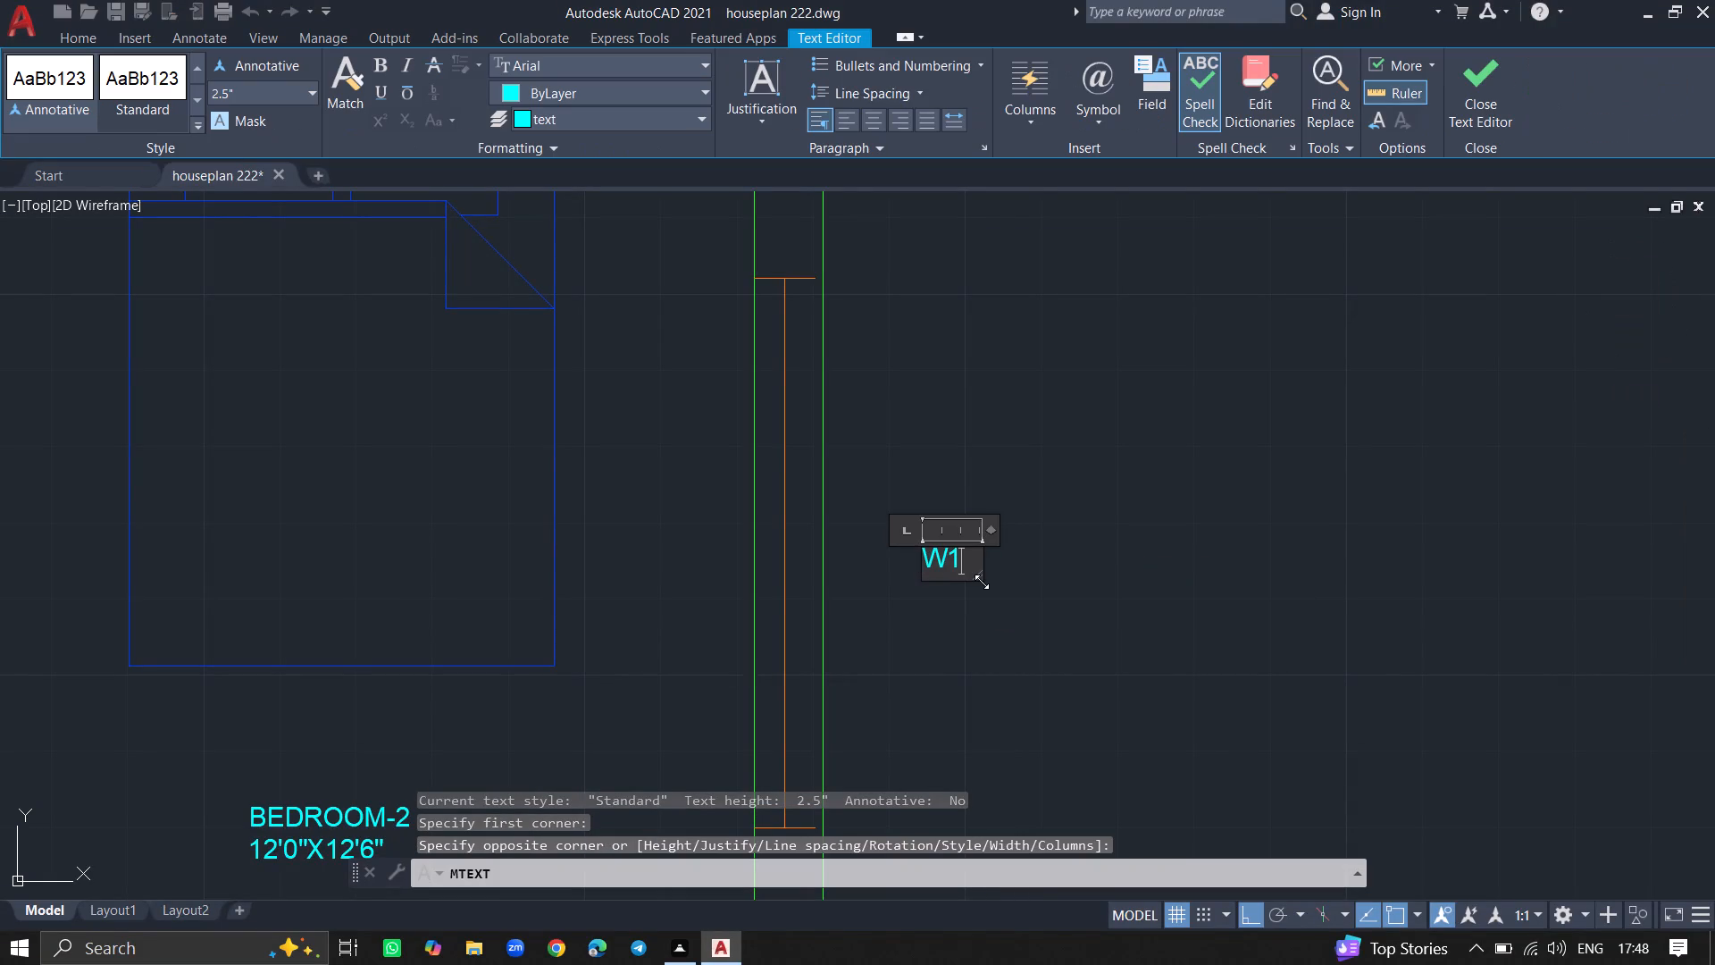
click(1008, 608)
Add a multiline text label W2 outside the east wall, beside the TOILET window.
ctrl+scroll(1008, 608, down, 4)
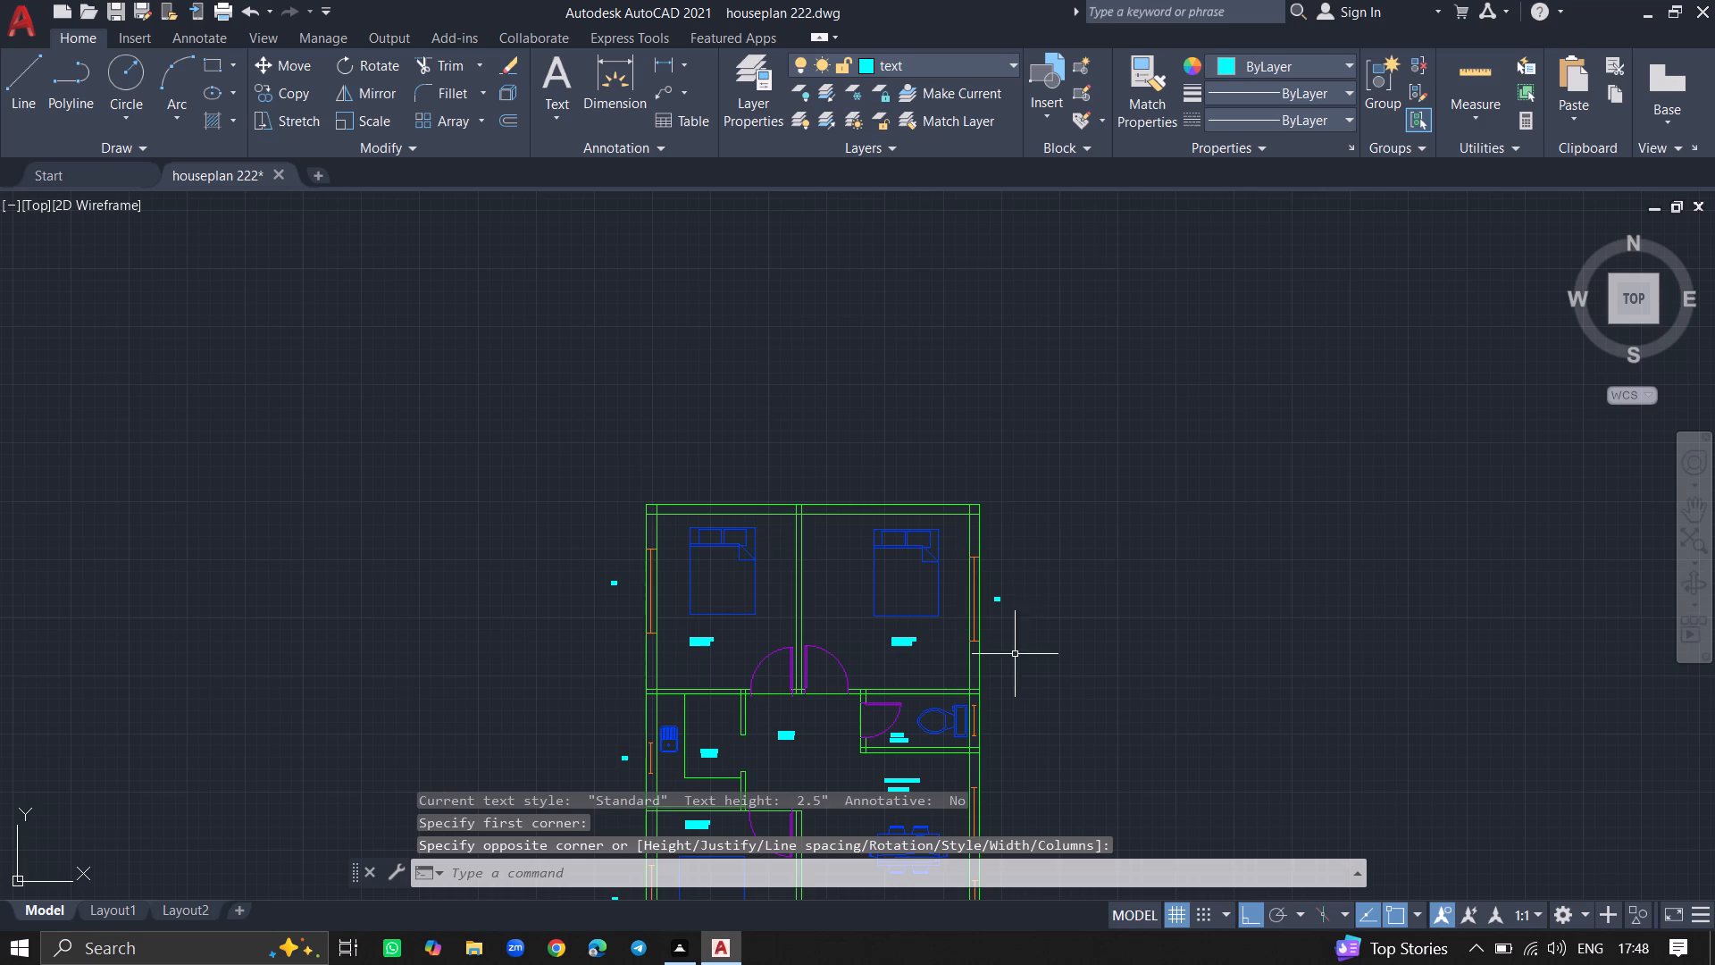
ctrl+scroll(991, 756, up, 3)
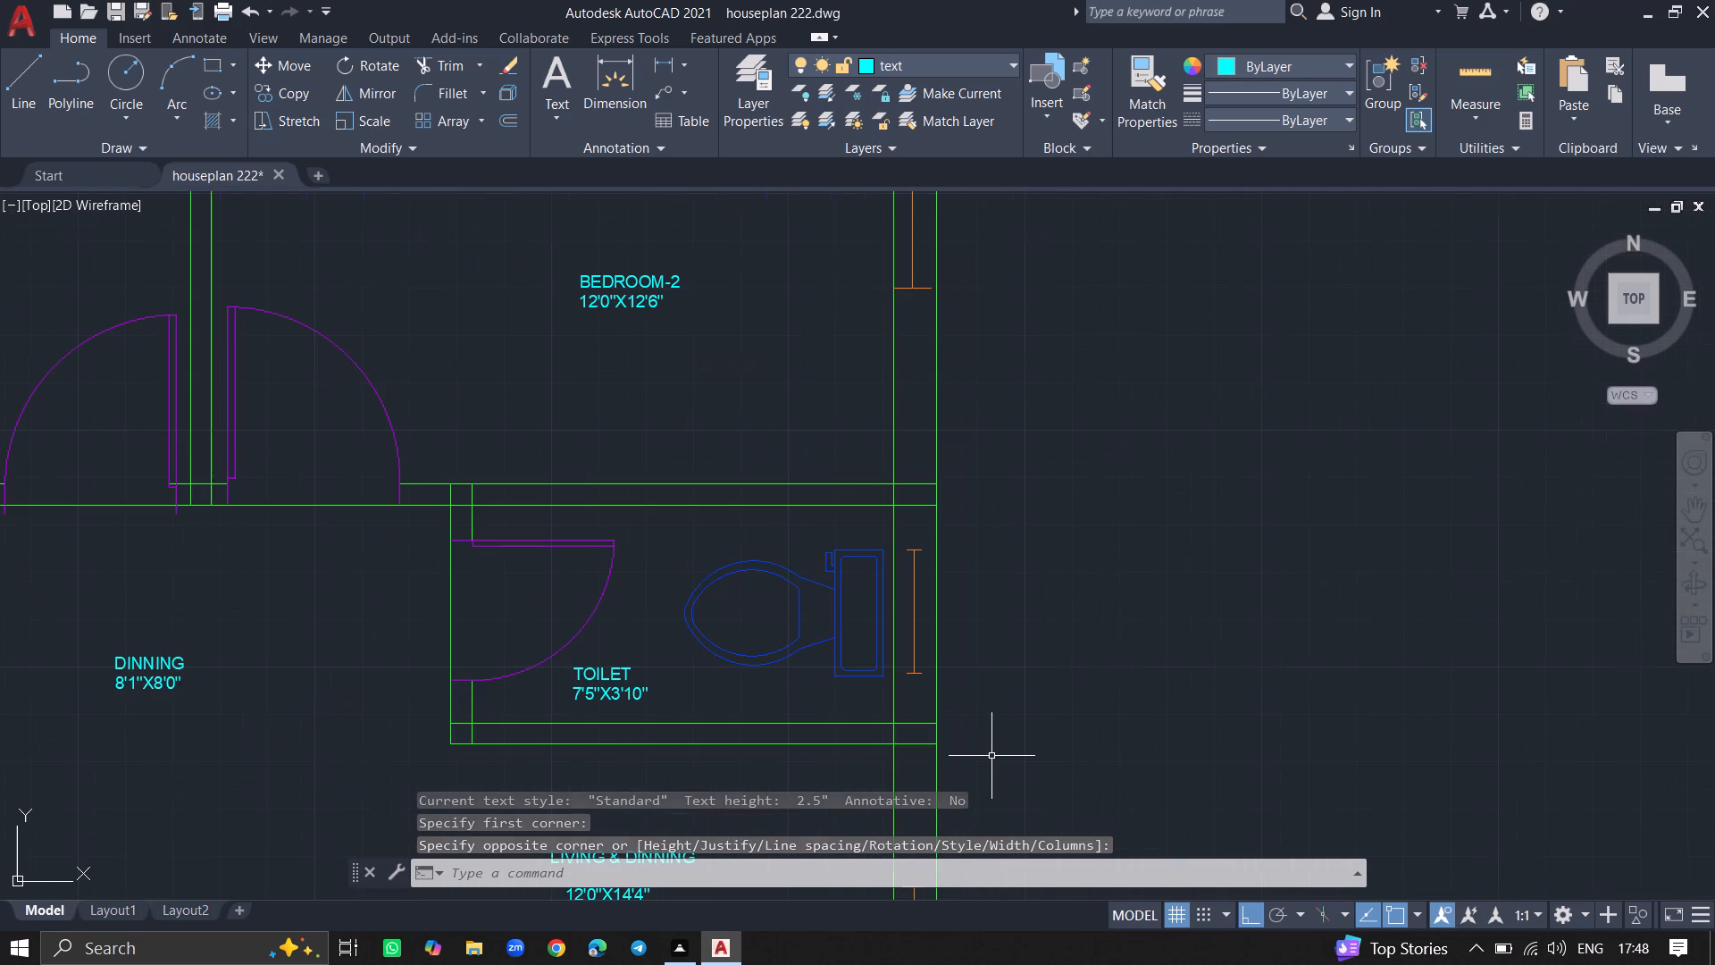
ctrl+scroll(958, 595, up, 2)
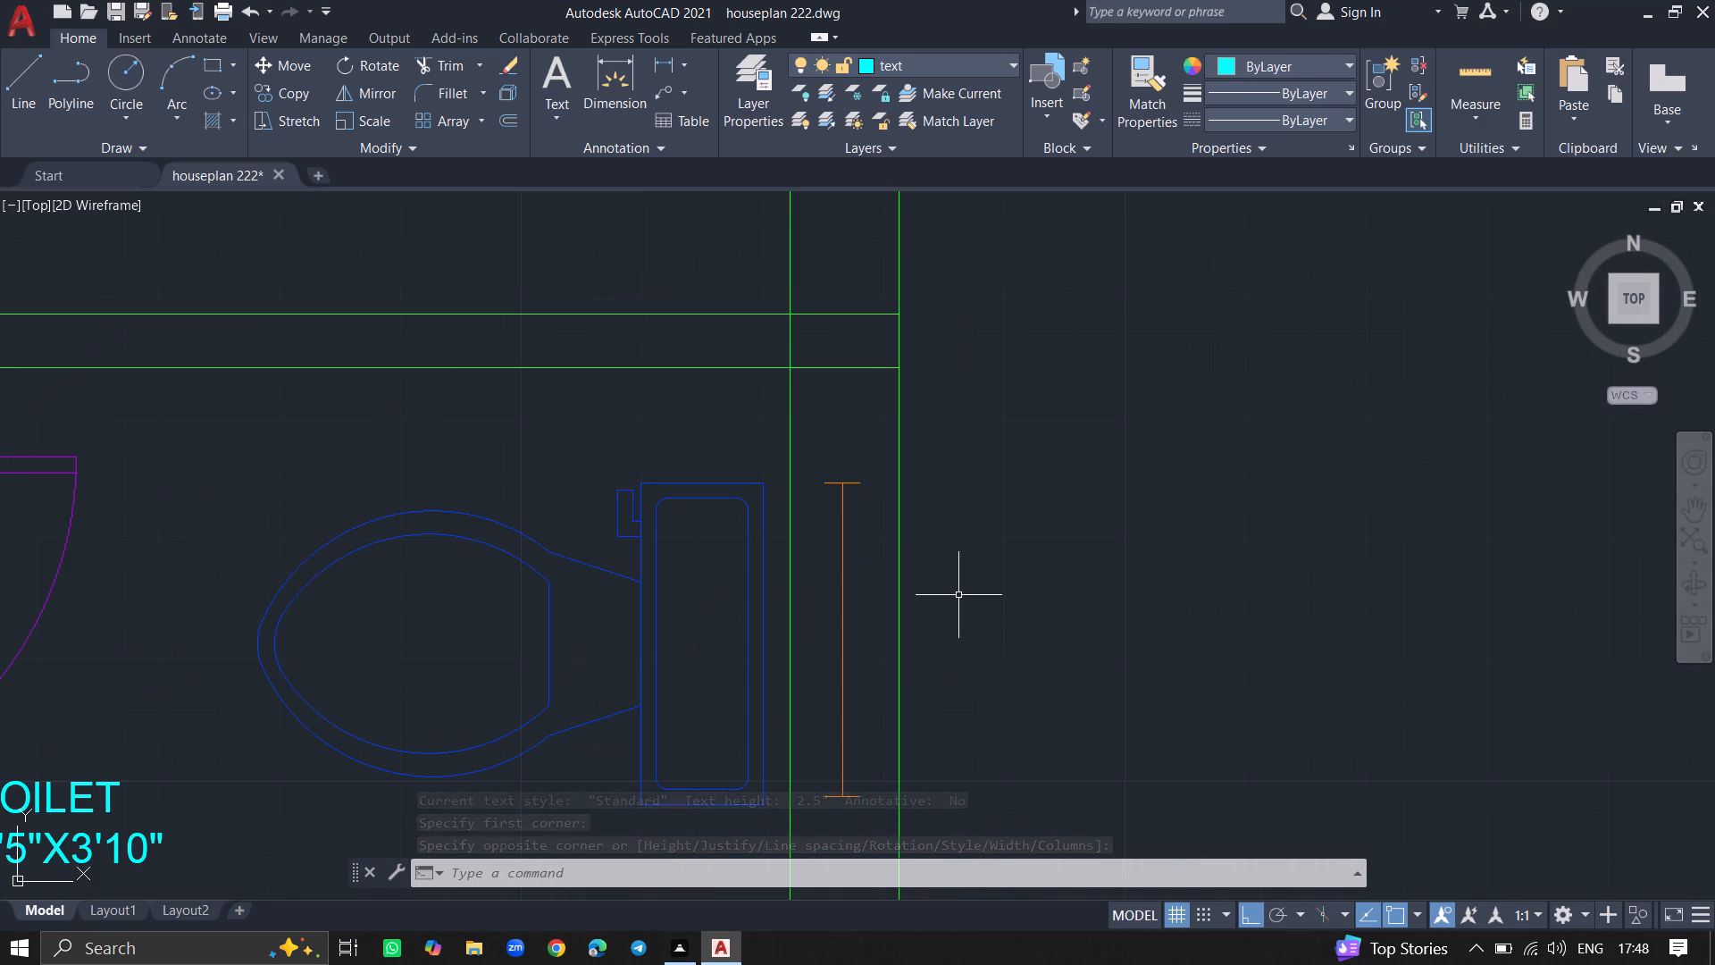
text(MTEXT)
key(Return)
click(958, 595)
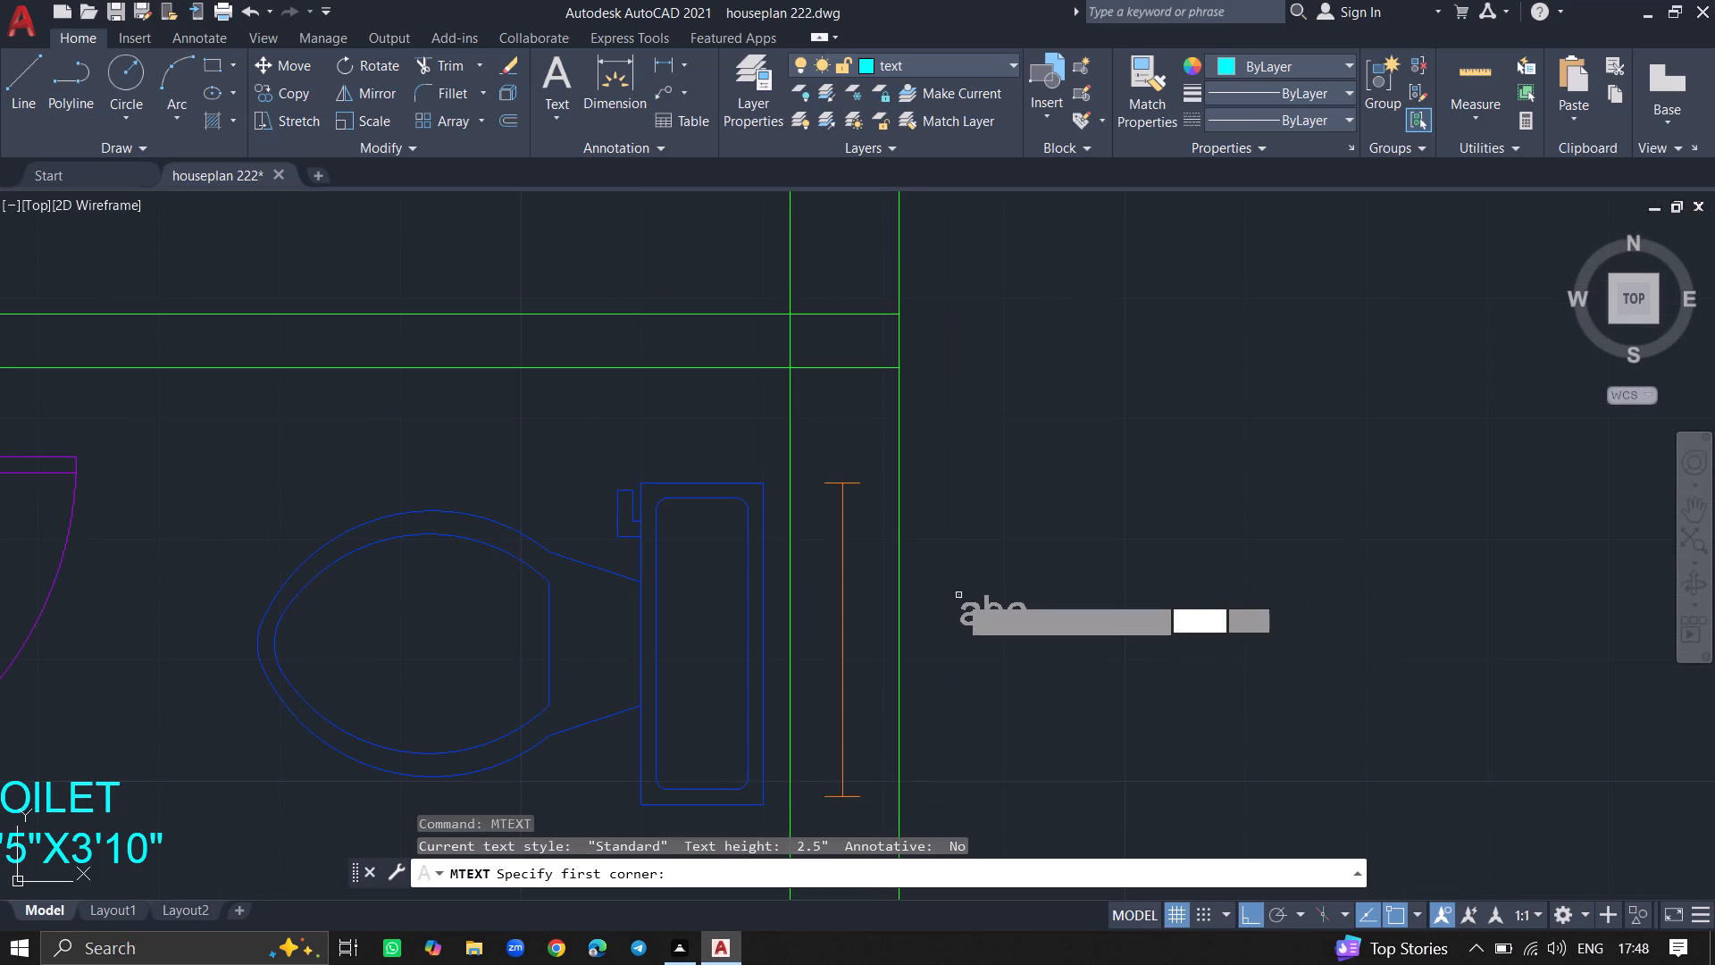
click(1043, 645)
text(W2)
click(1058, 692)
Add a multiline text label W3 outside the east wall, beside the upper LIVING & DINNING window.
ctrl+scroll(1058, 692, down, 3)
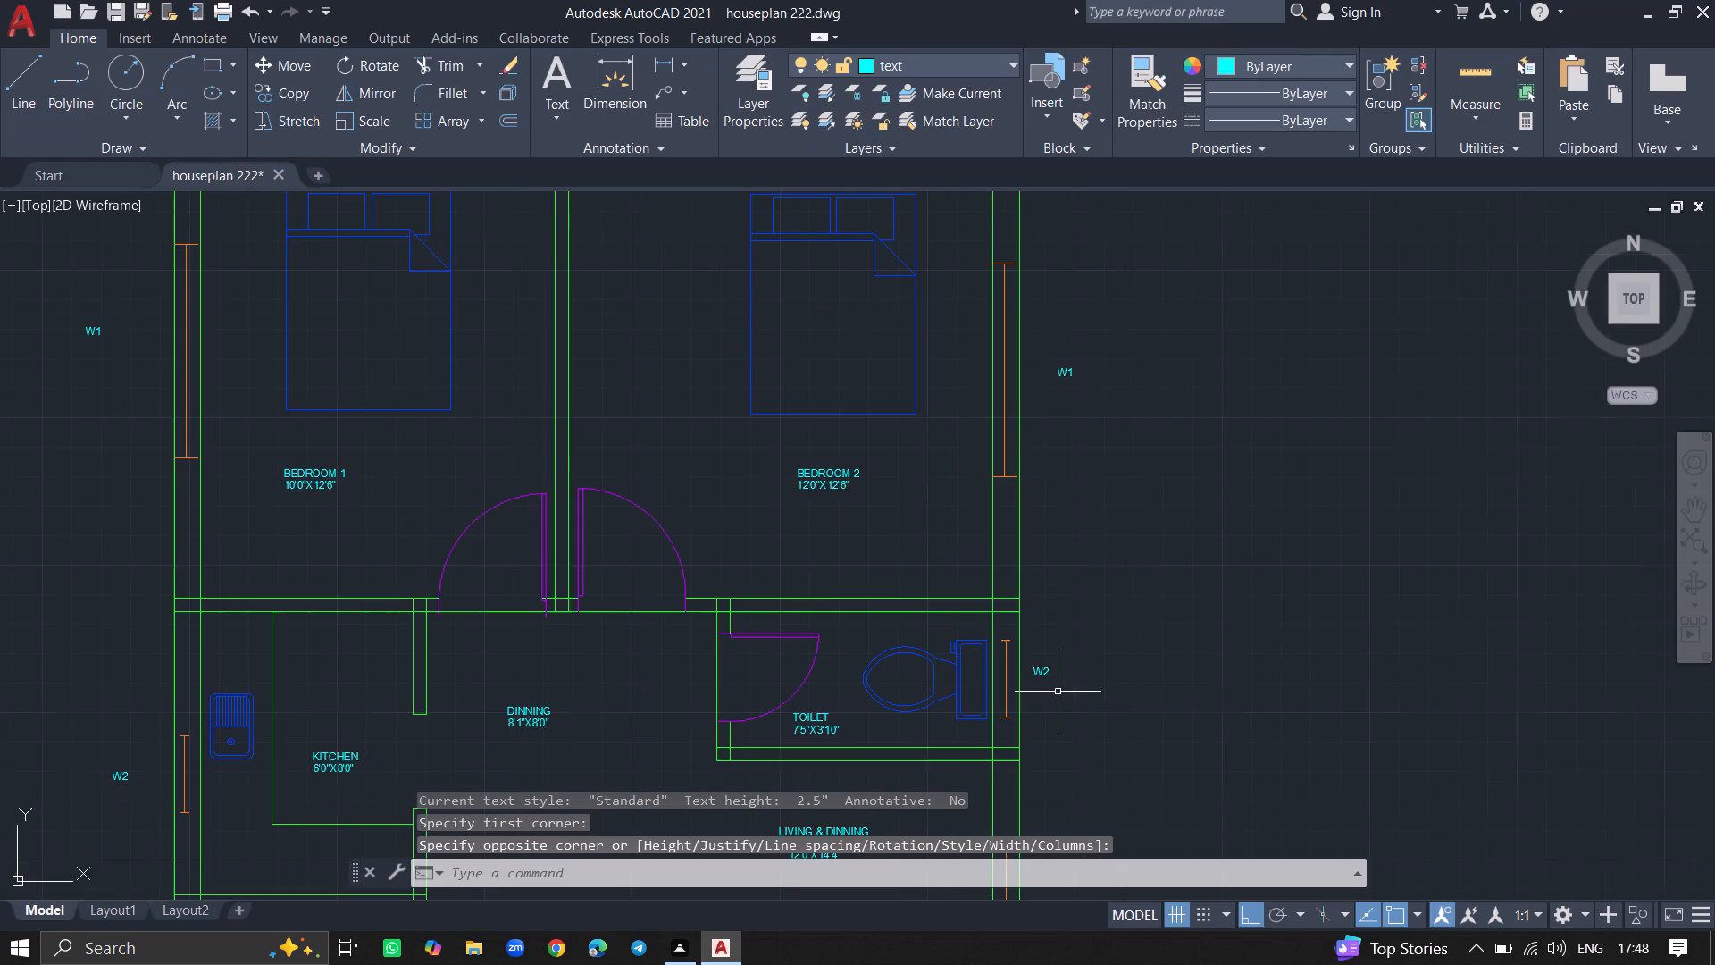
ctrl+scroll(1058, 745, down, 4)
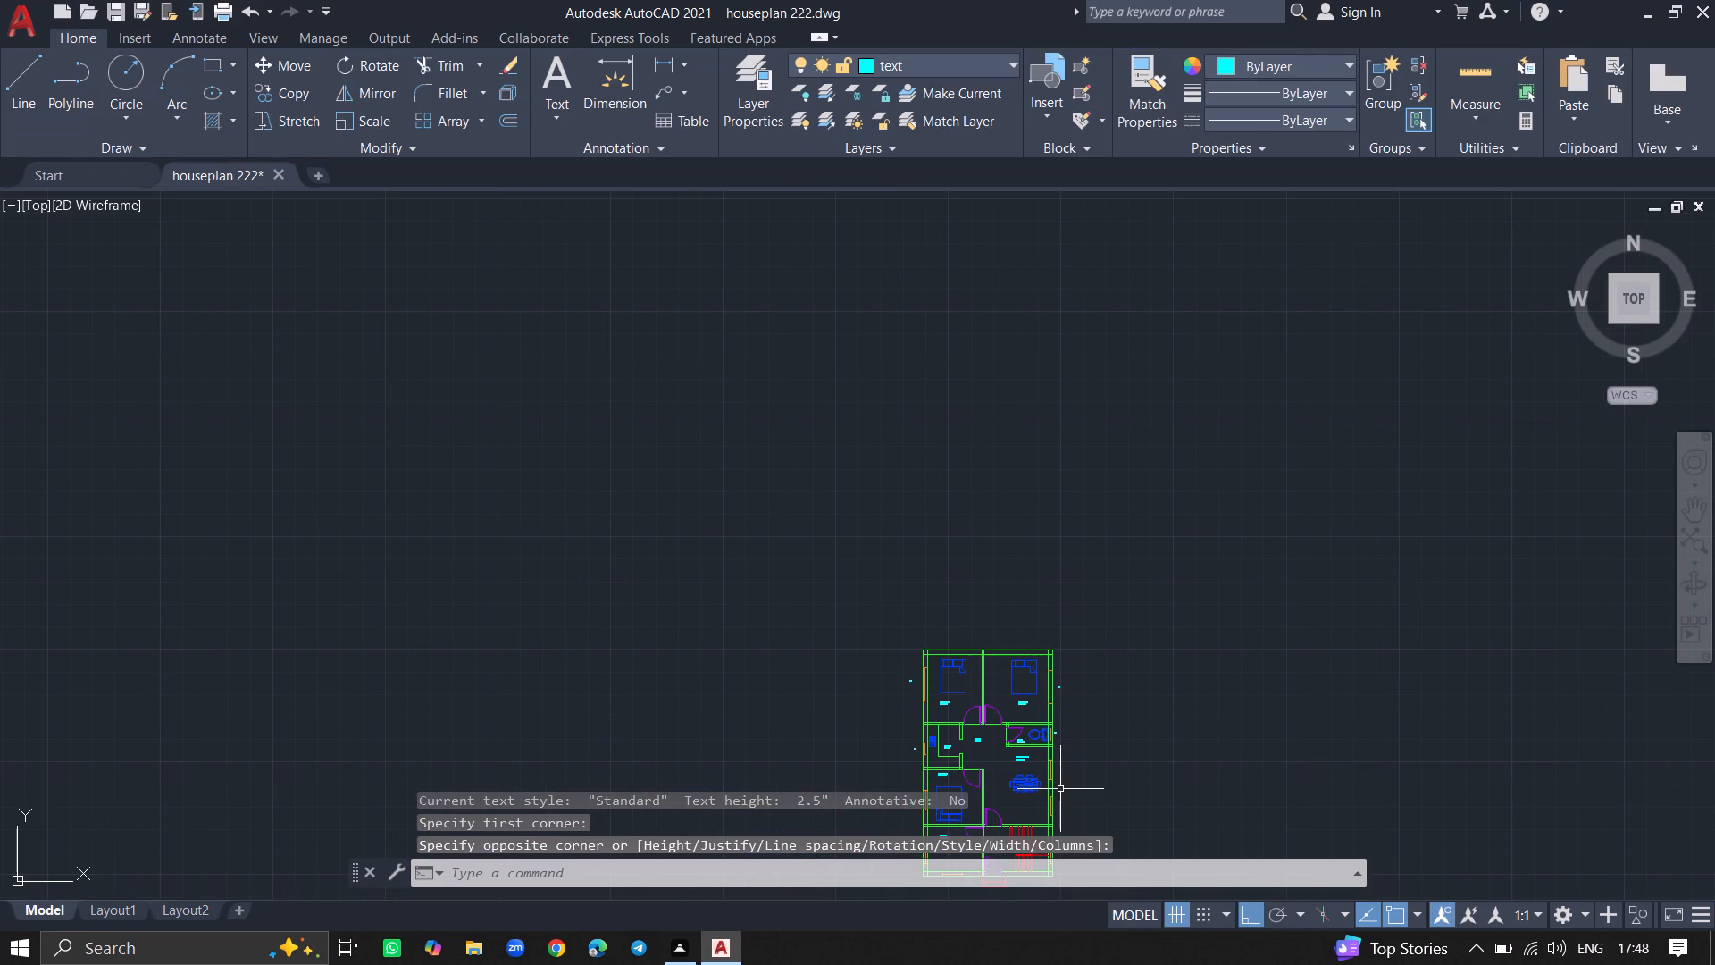
ctrl+scroll(1060, 797, up, 6)
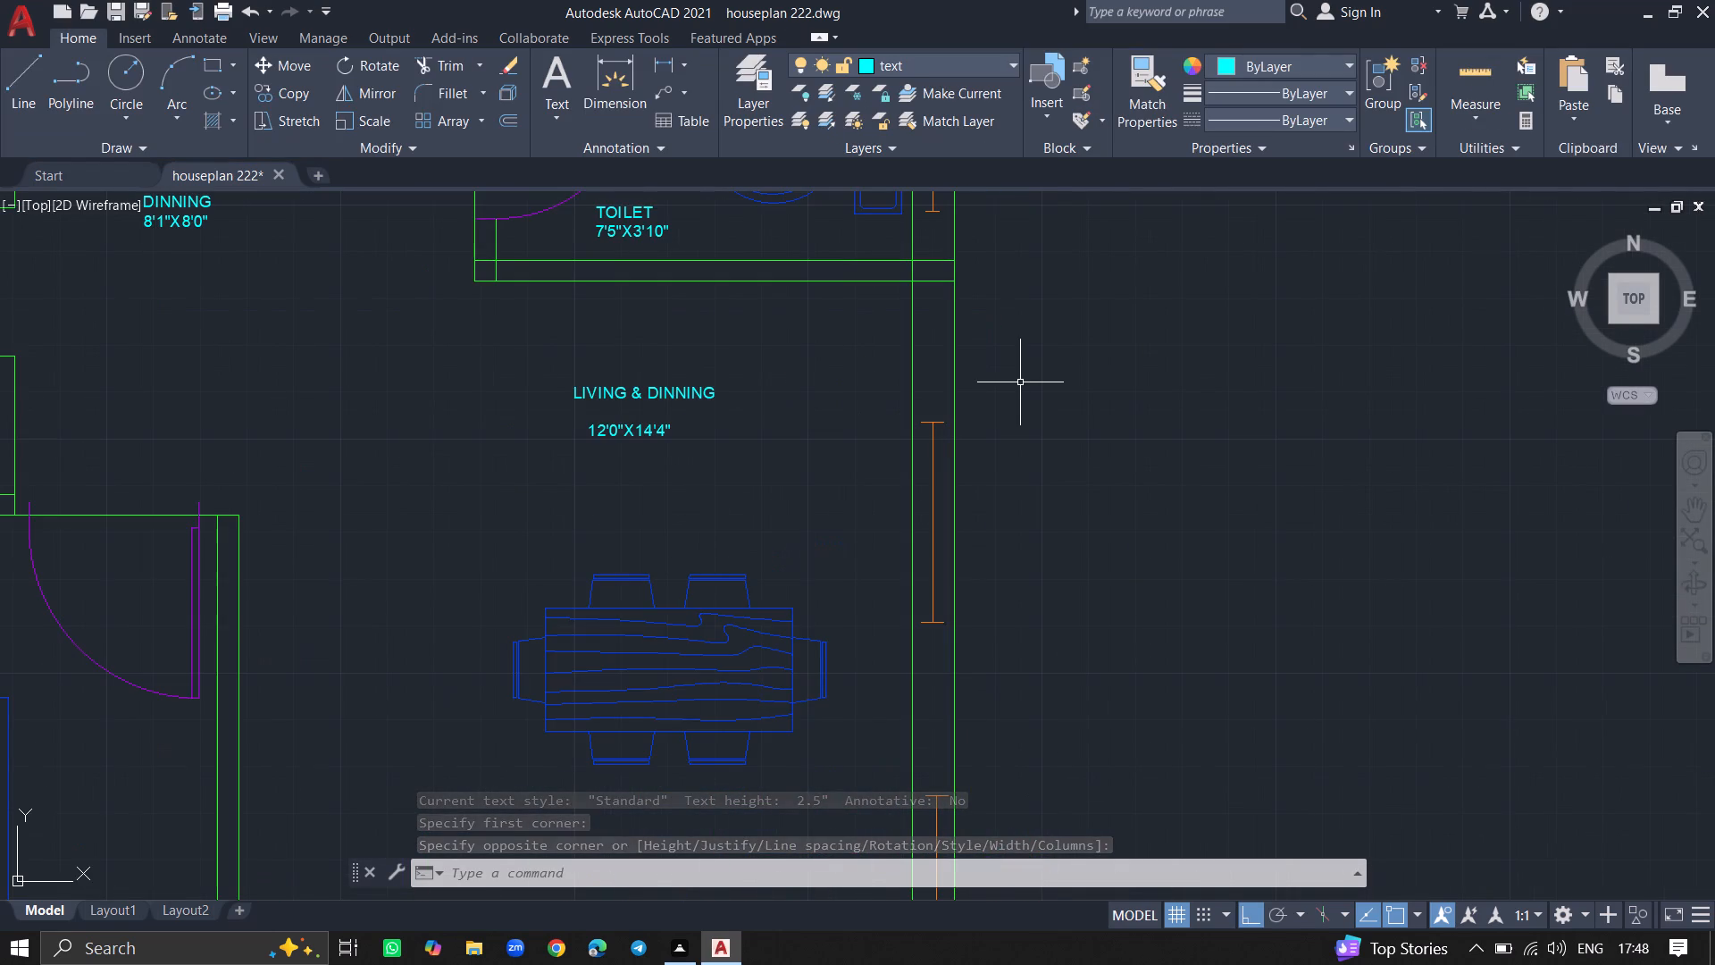
text(MTEXT)
key(Return)
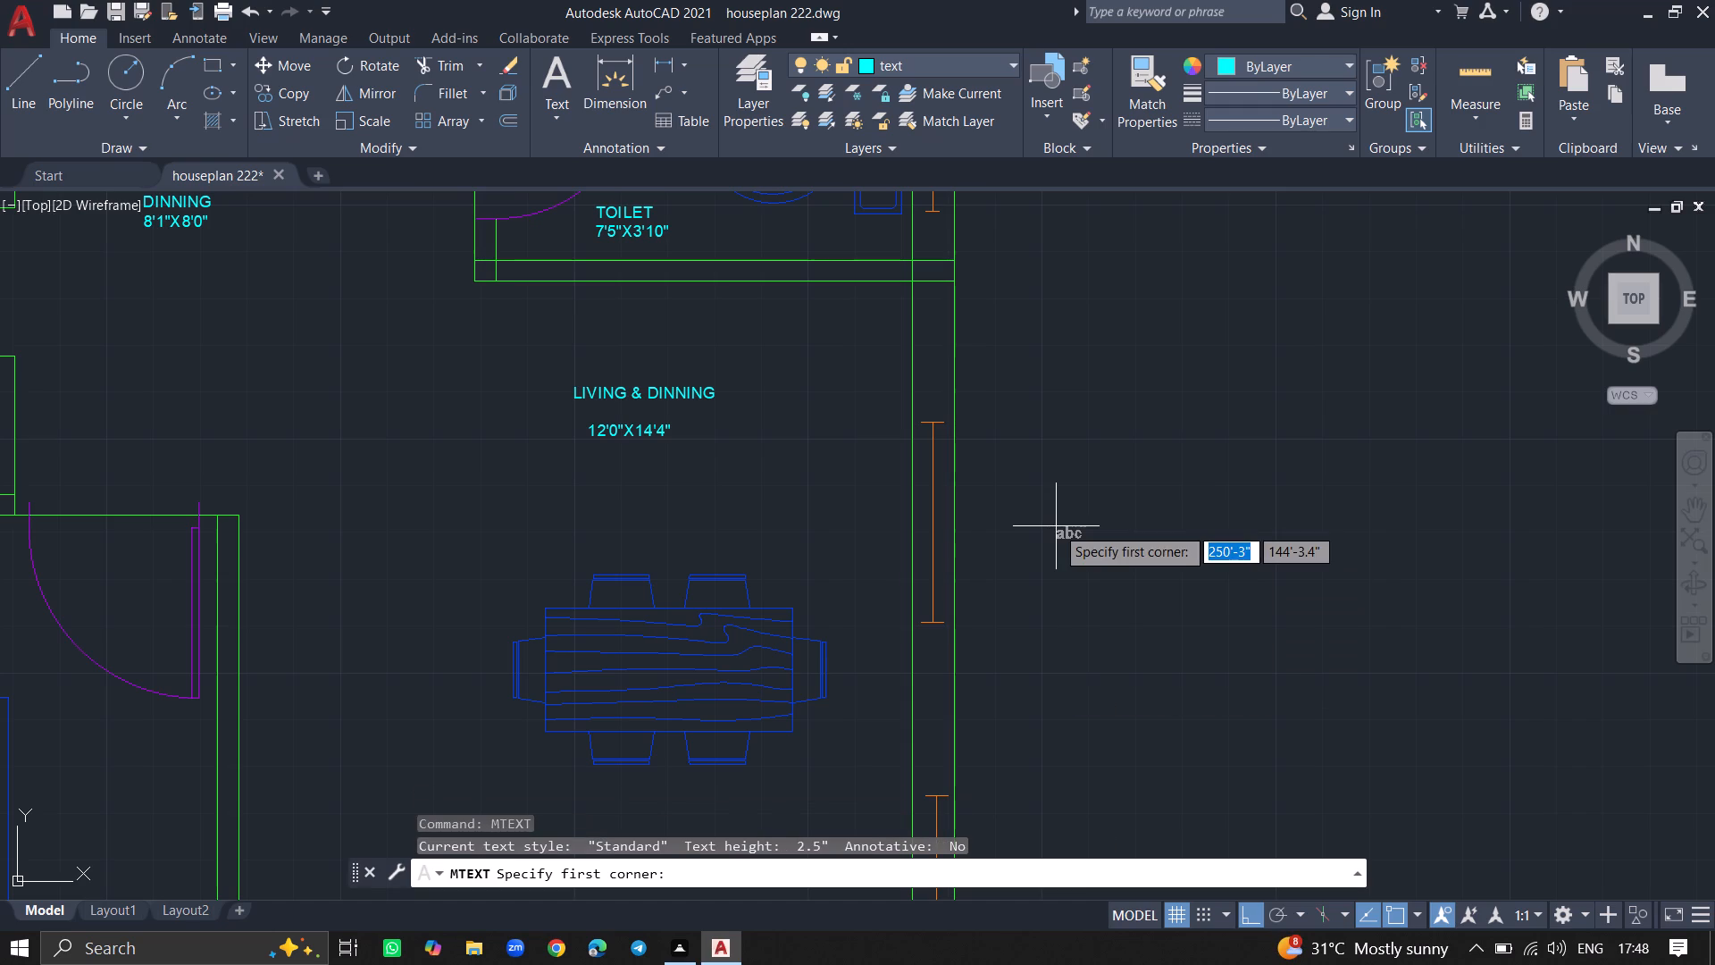
click(1030, 533)
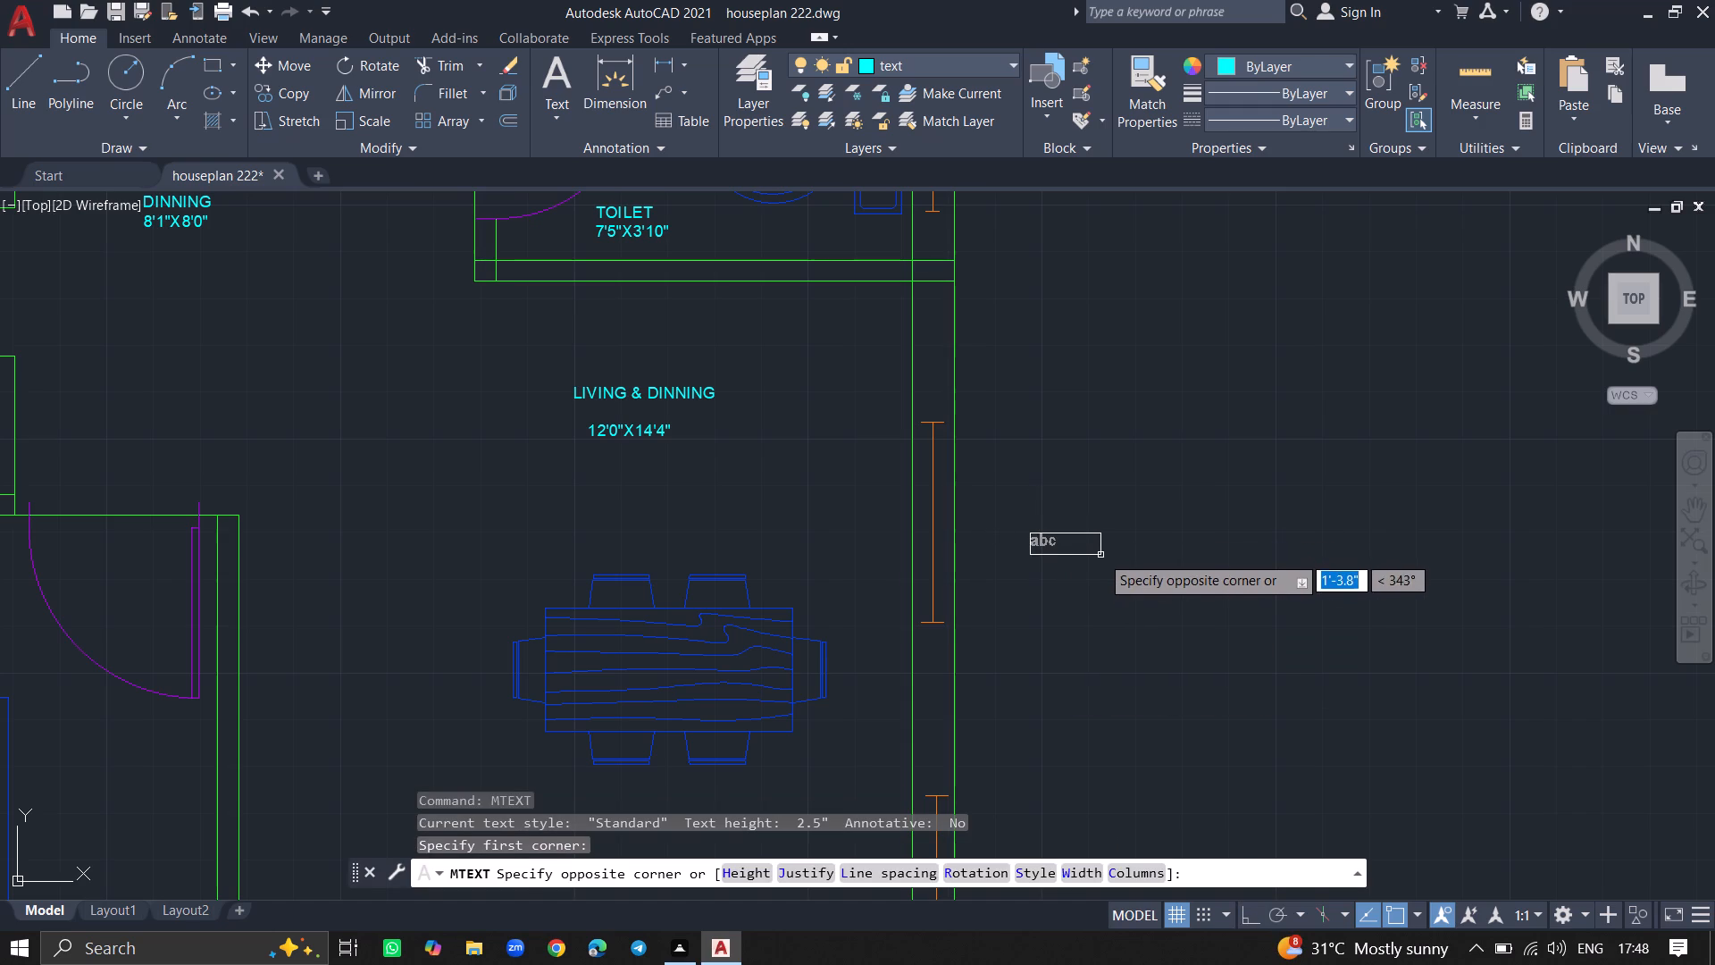
click(1101, 559)
text(W3)
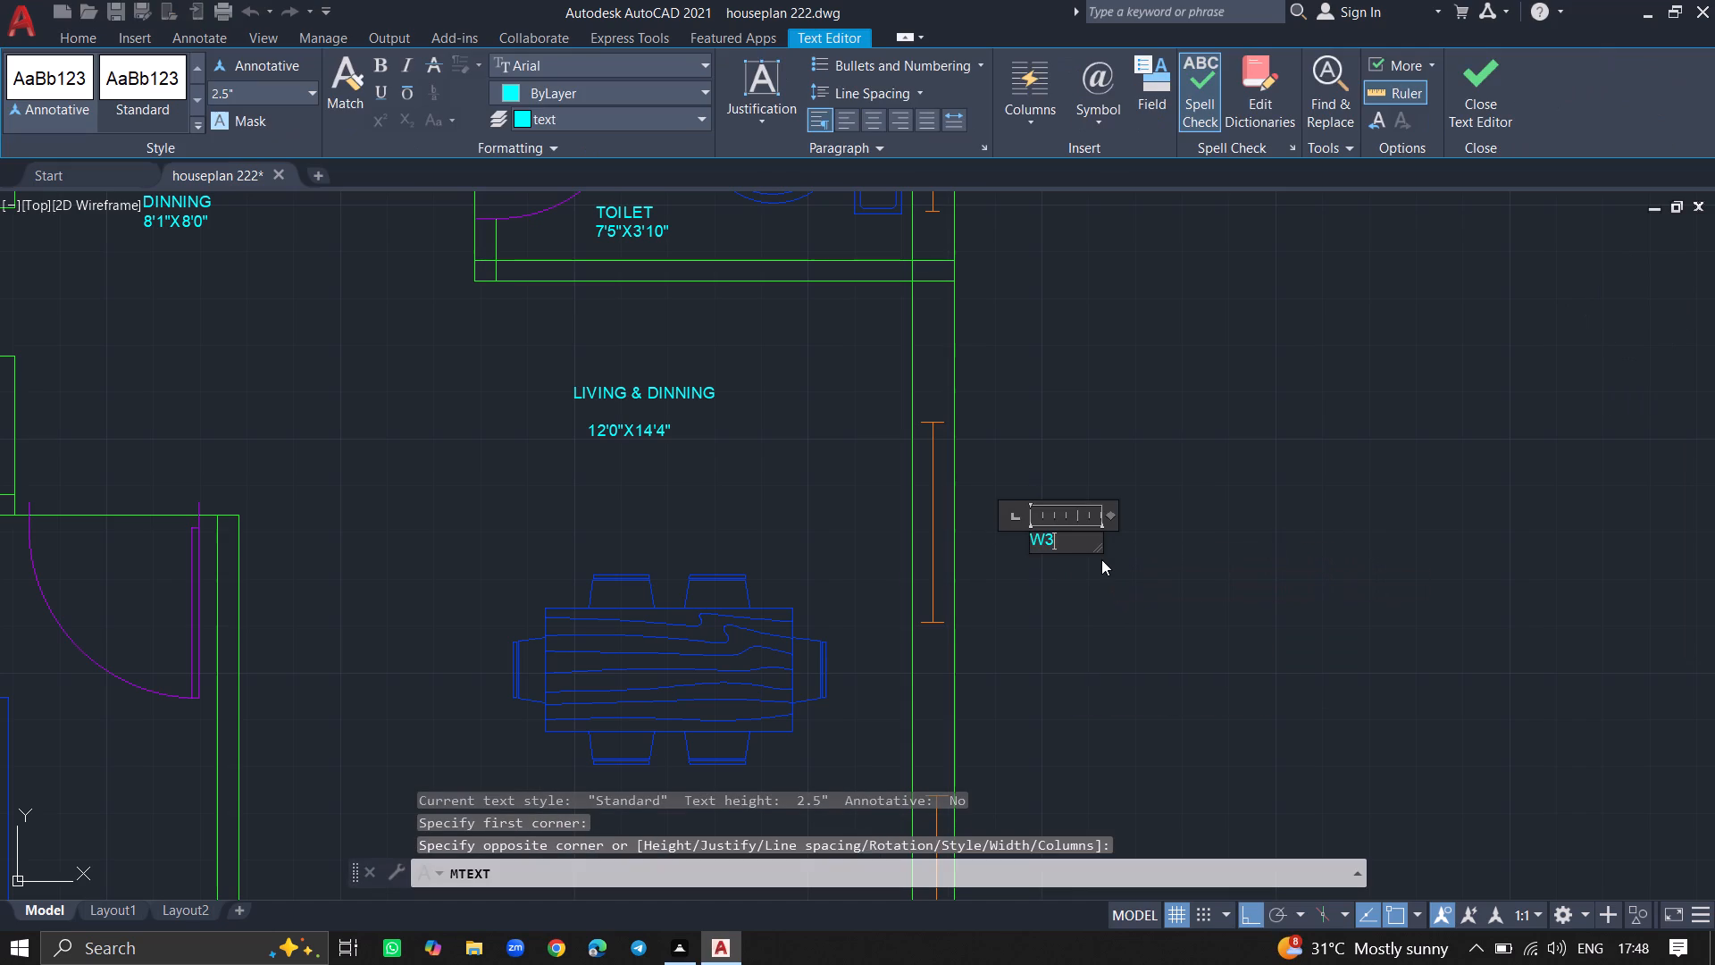
click(1091, 612)
Add a multiline text label W3 outside the east wall, beside the lower LIVING & DINNING window.
ctrl+scroll(1091, 612, down, 5)
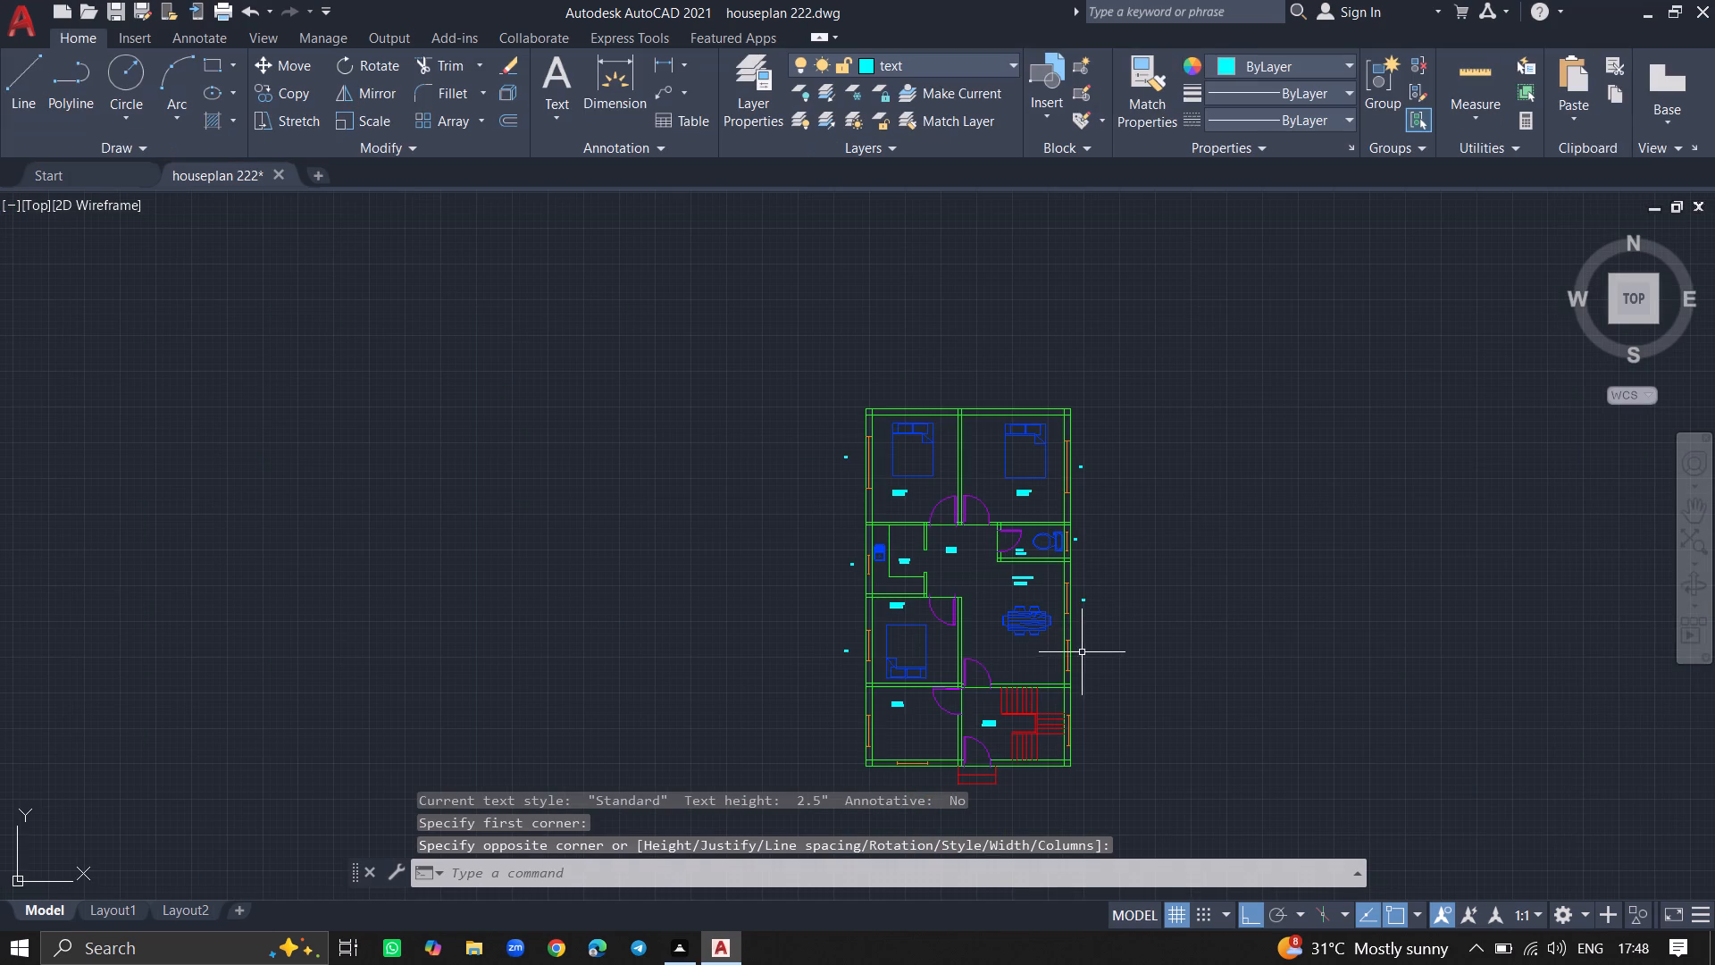
ctrl+scroll(1066, 671, up, 4)
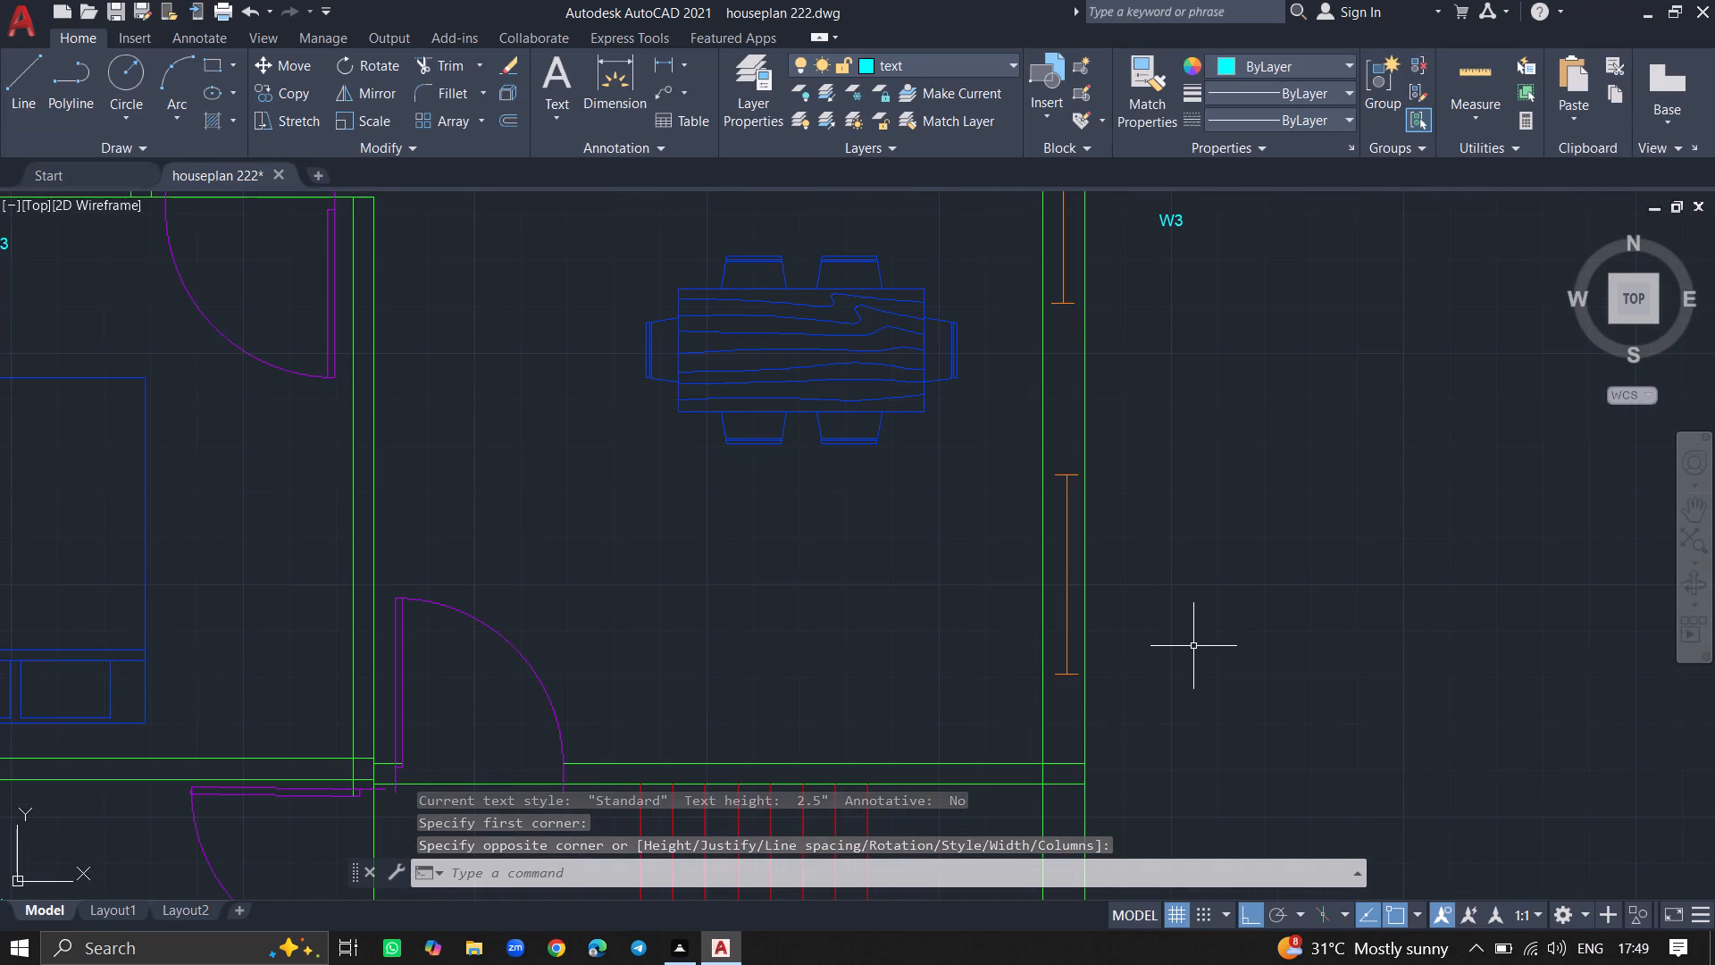
text(MT)
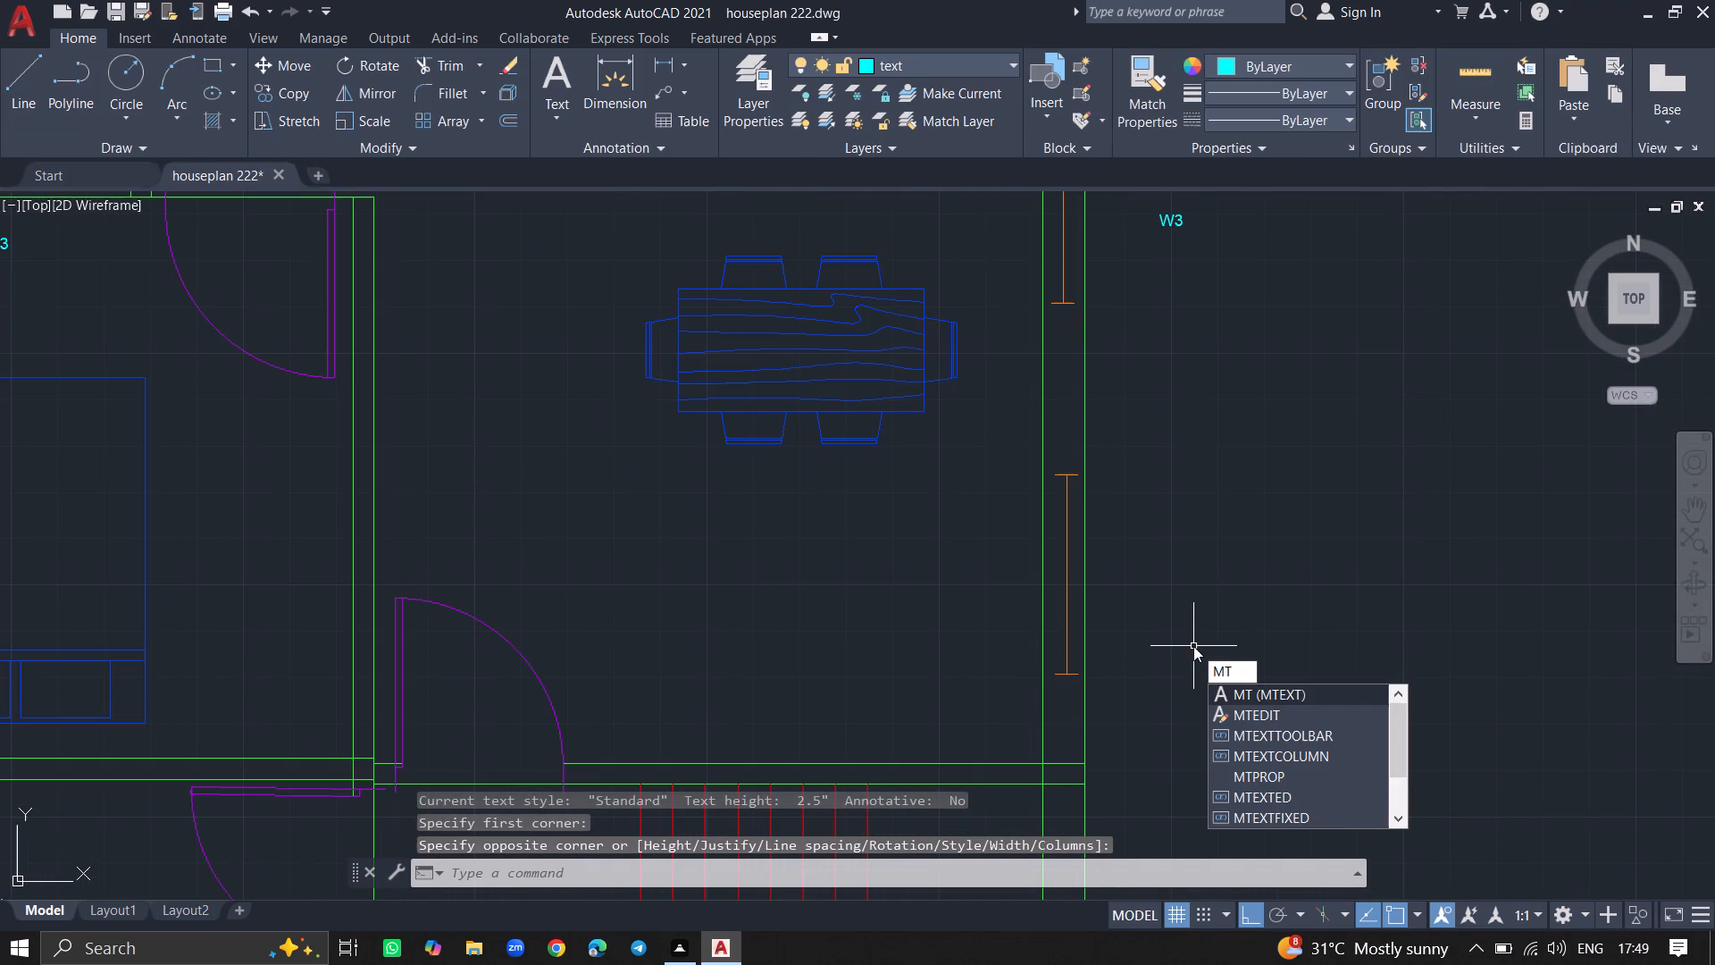
text(EXT)
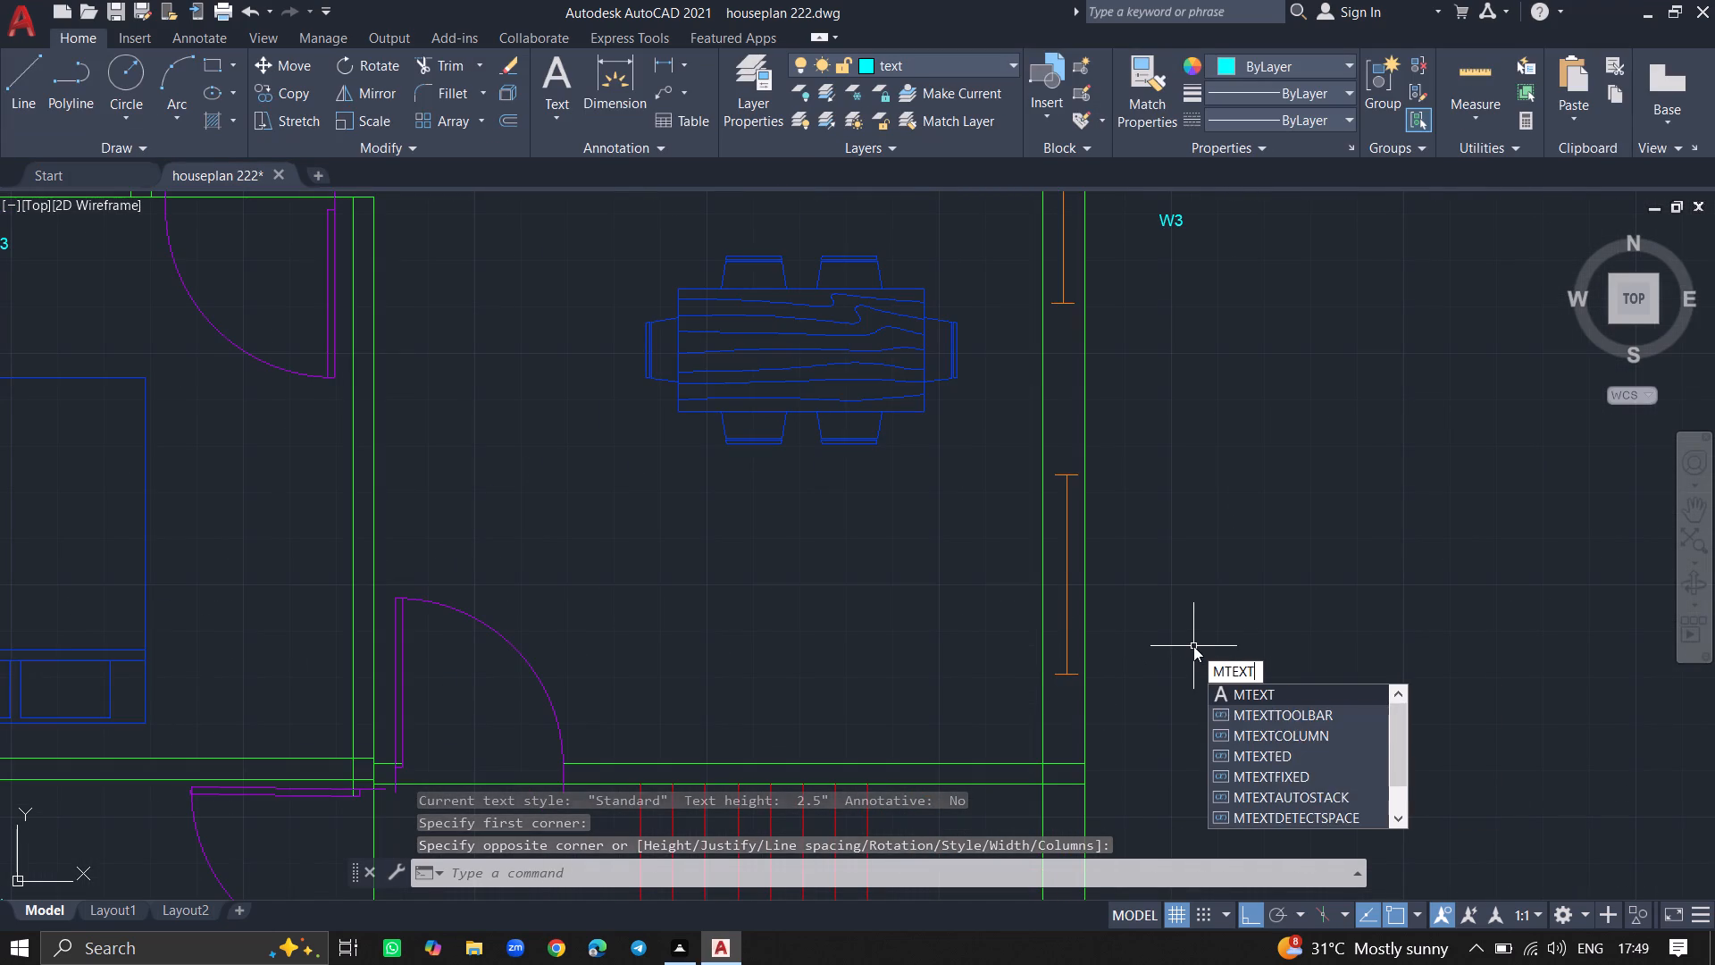
key(Return)
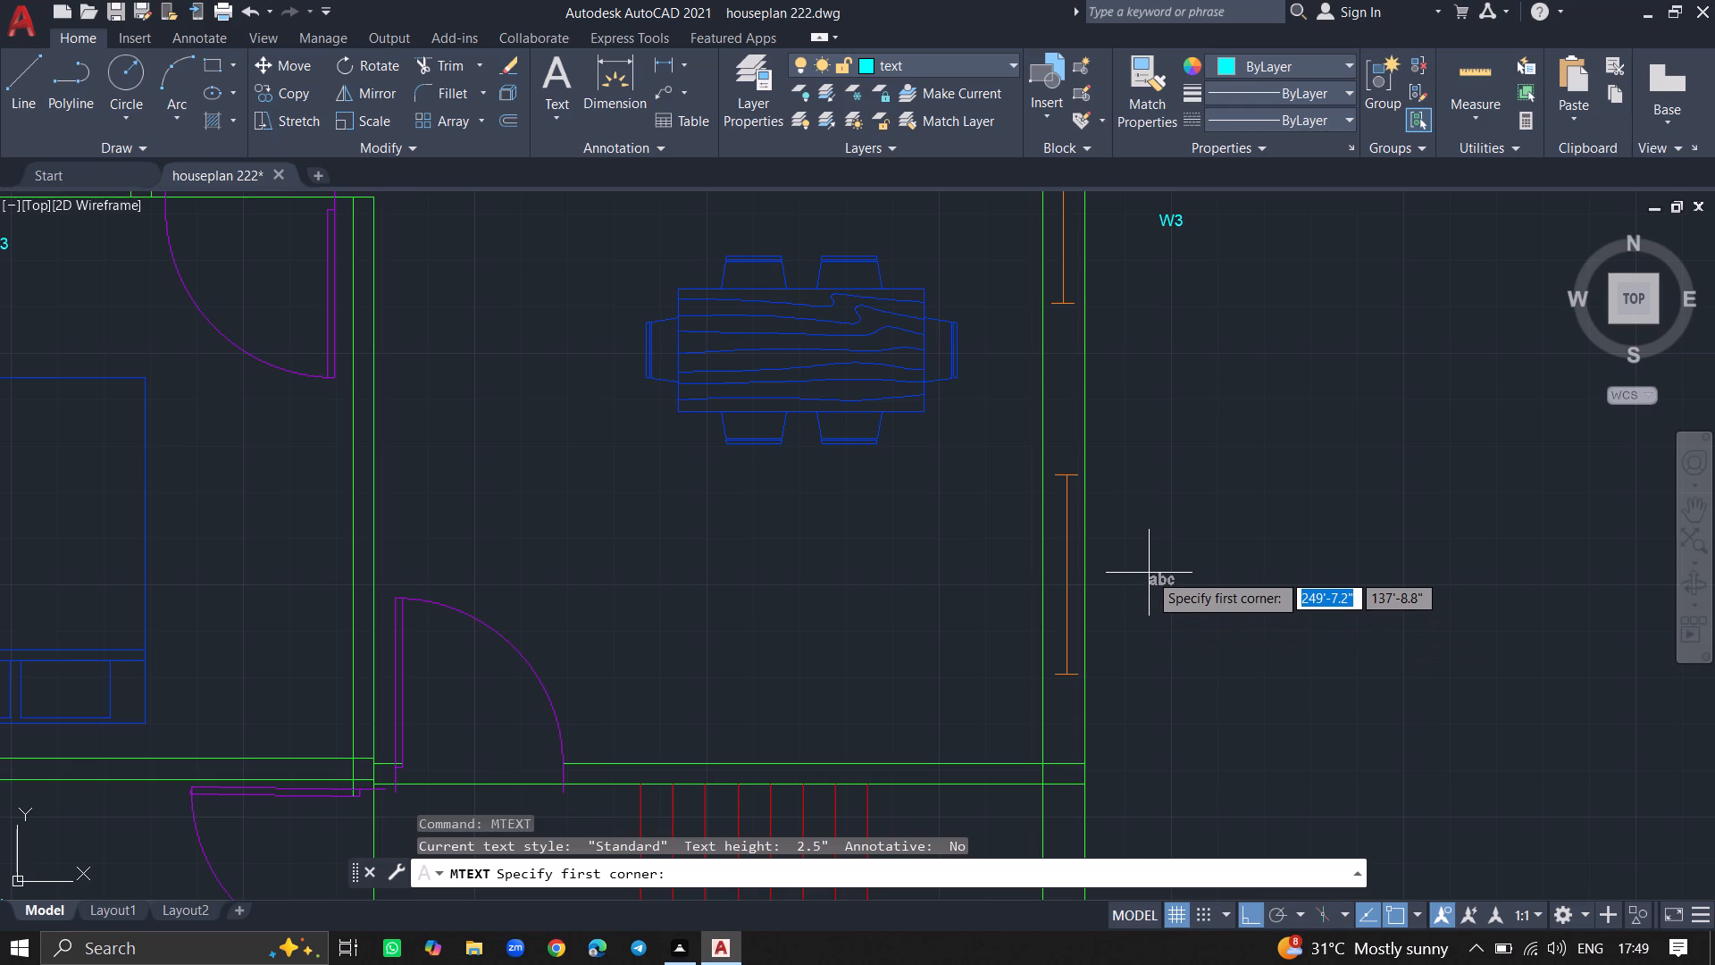
click(1149, 573)
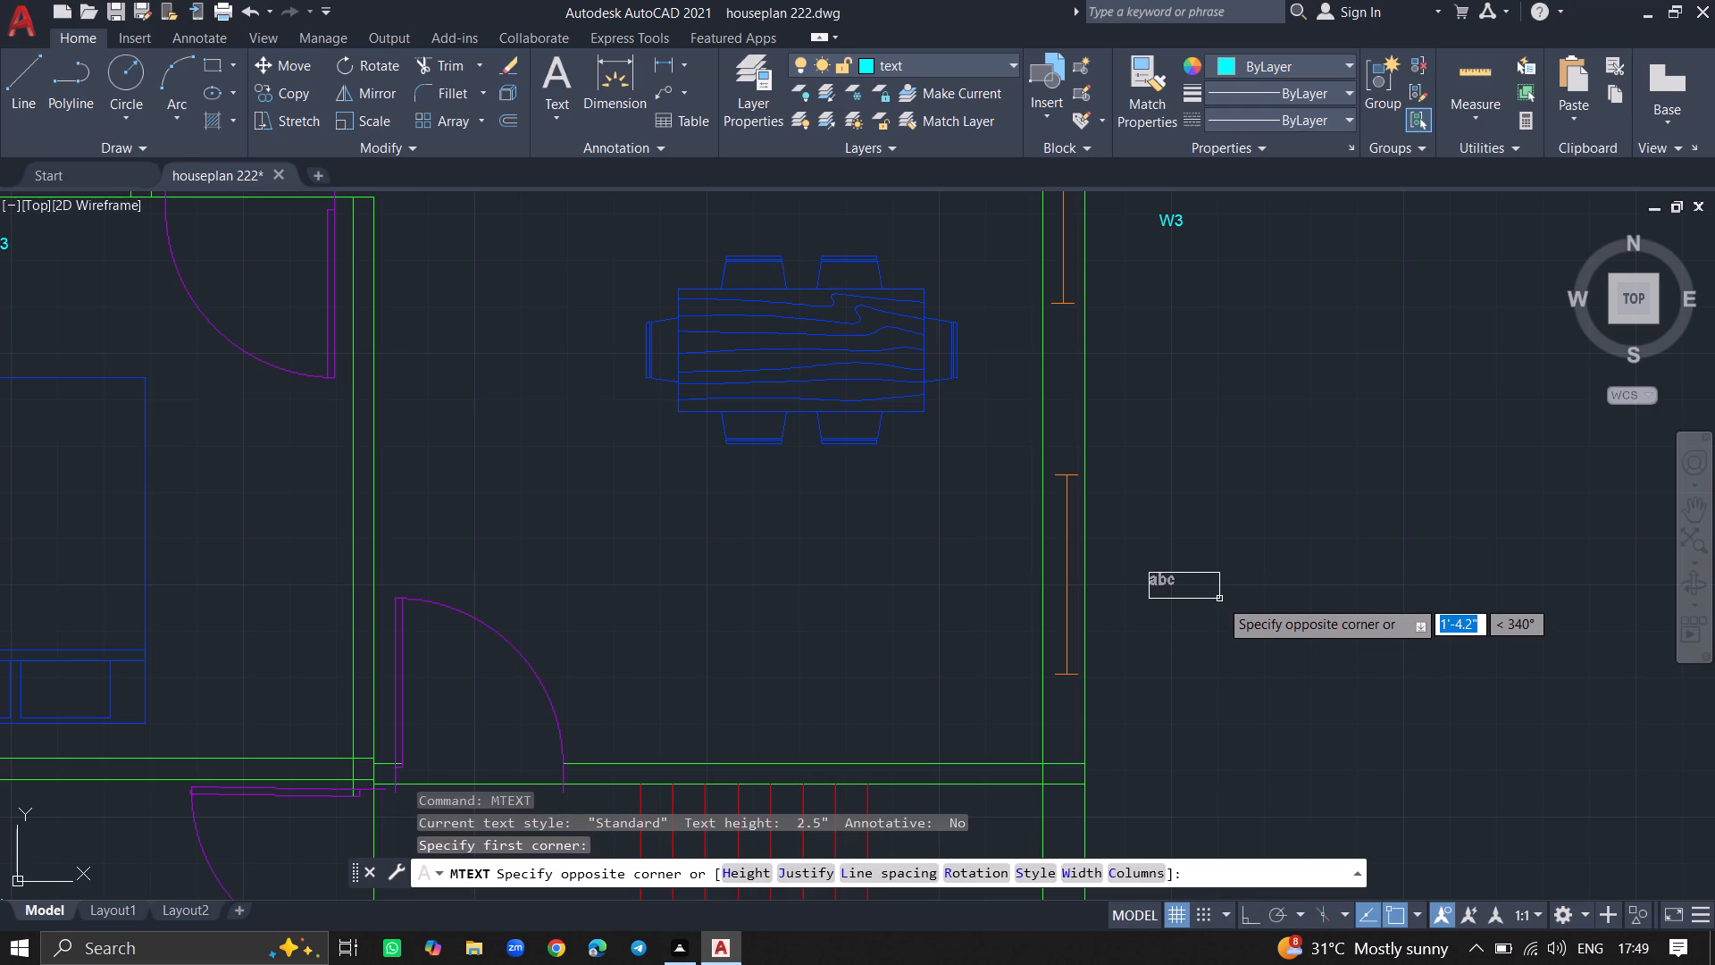
click(1219, 599)
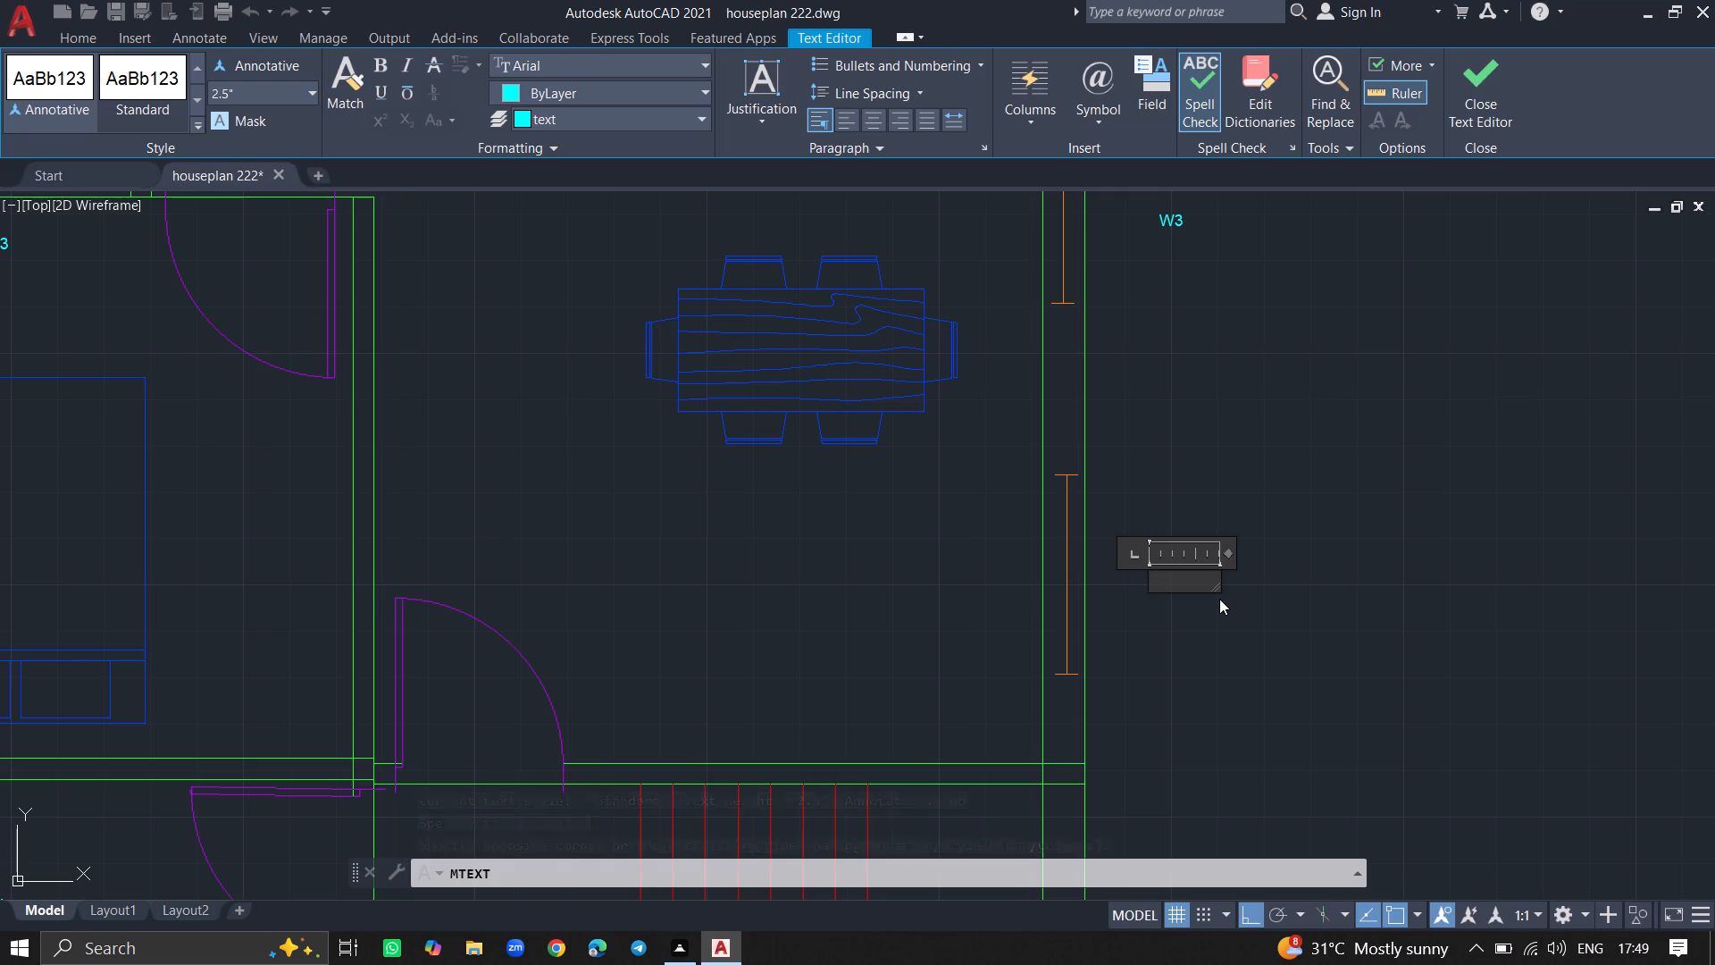
text(W3)
click(1174, 617)
Add a multiline text label W3 outside the east wall, beside the STAIRCASE window.
ctrl+scroll(1174, 617, down, 3)
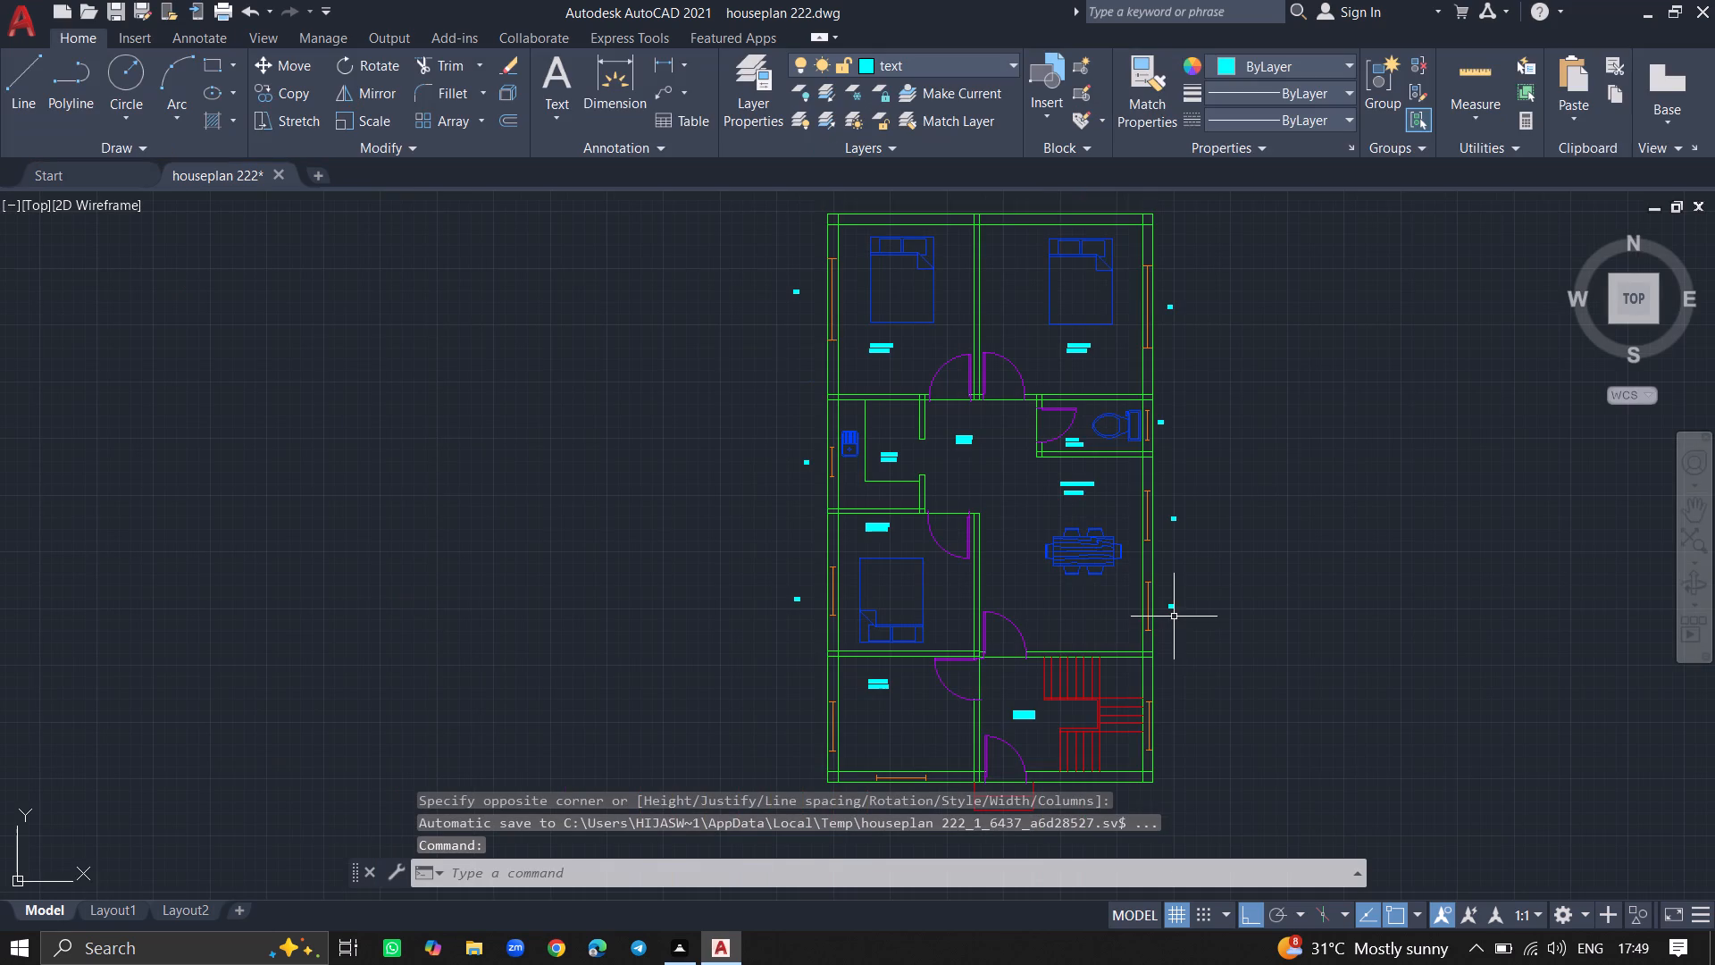
ctrl+scroll(1182, 742, up, 1)
text(MTEXT)
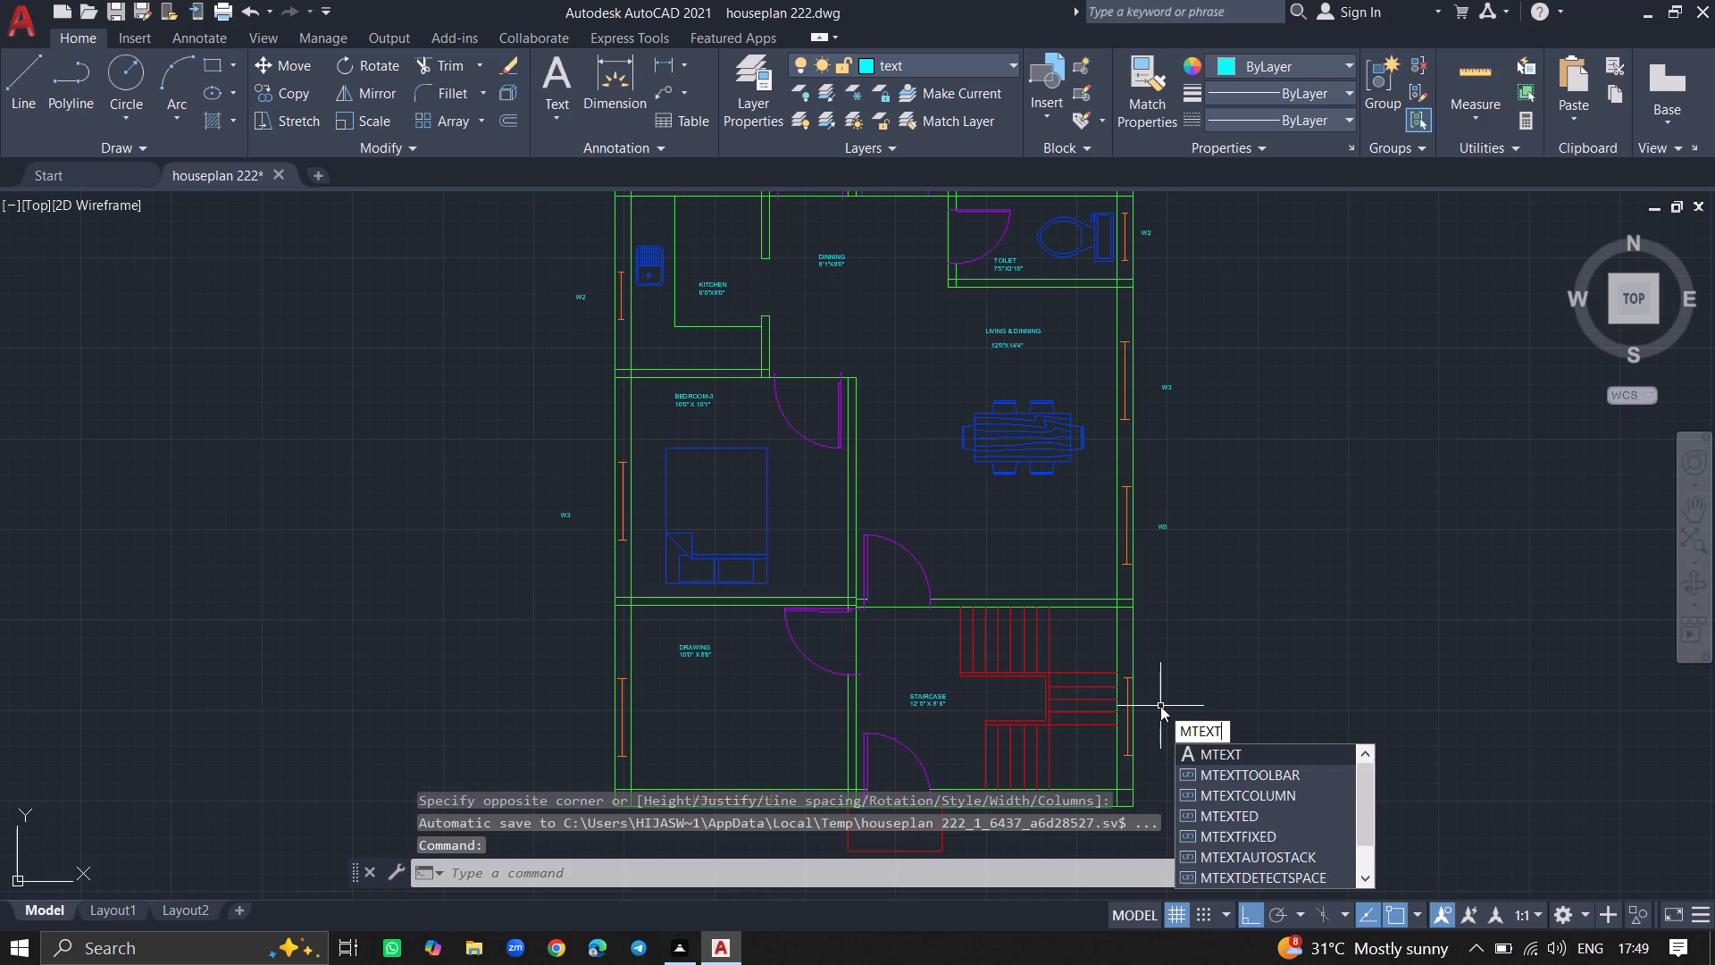
key(Return)
click(1160, 706)
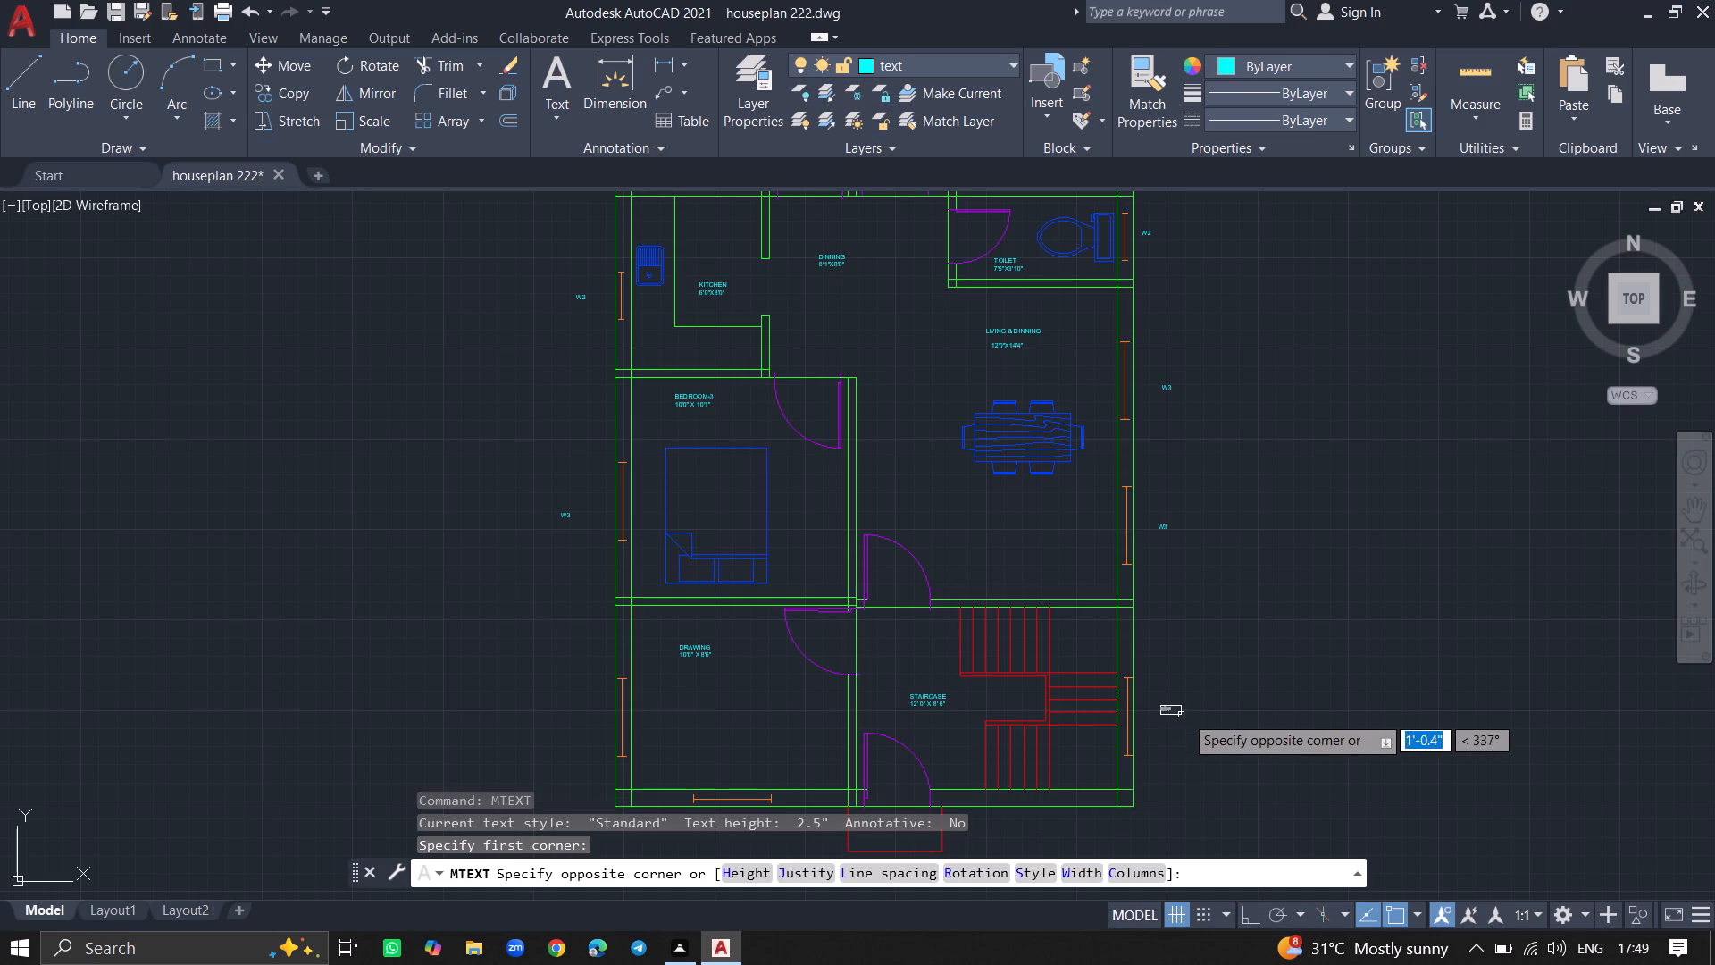
click(1194, 723)
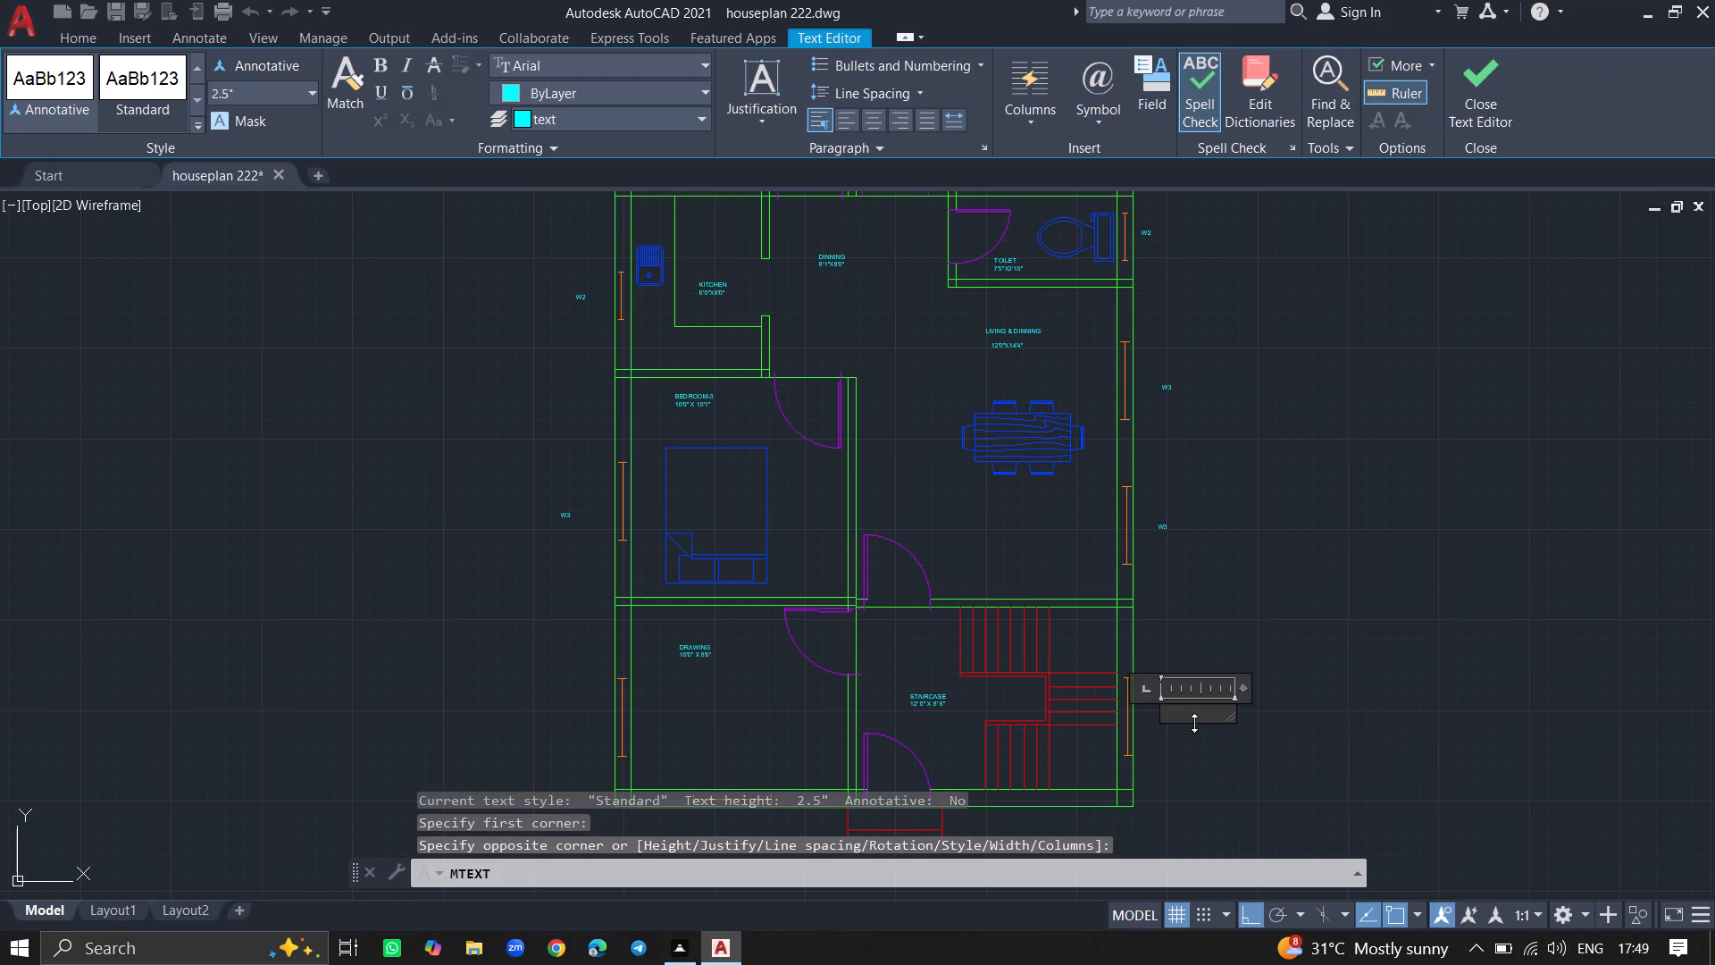
text(W3)
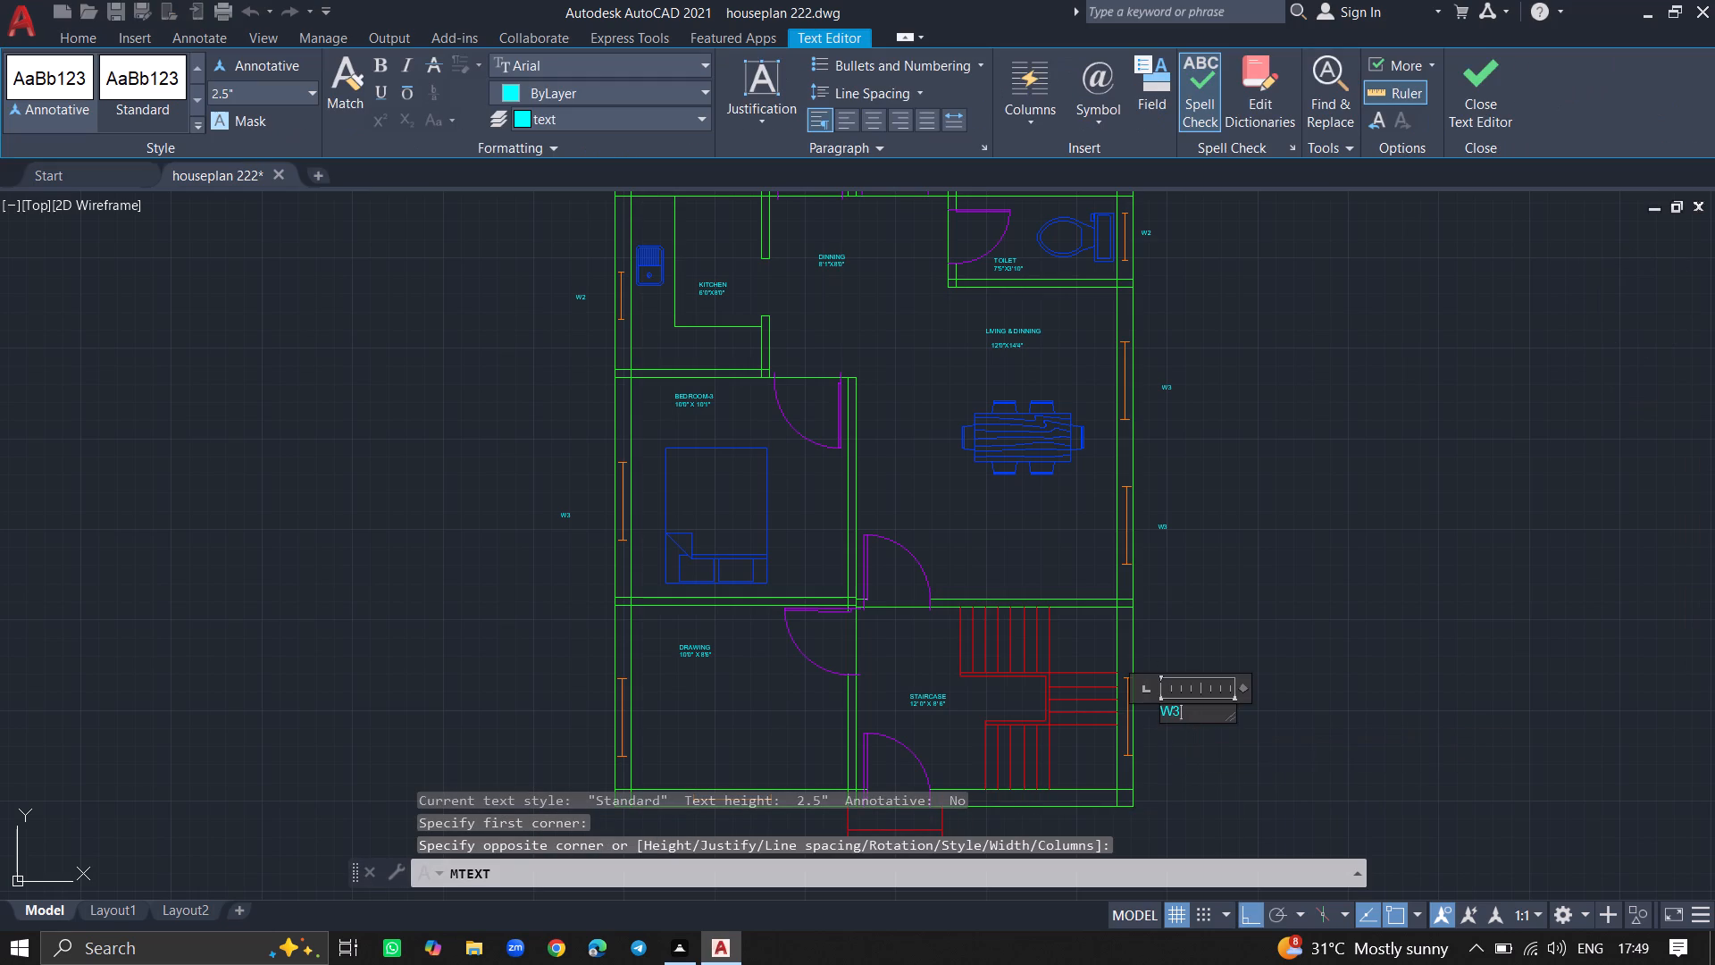
click(1176, 764)
Add a multiline text label D1 inside the swing of the BEDROOM-1 door.
ctrl+scroll(1179, 657, down, 2)
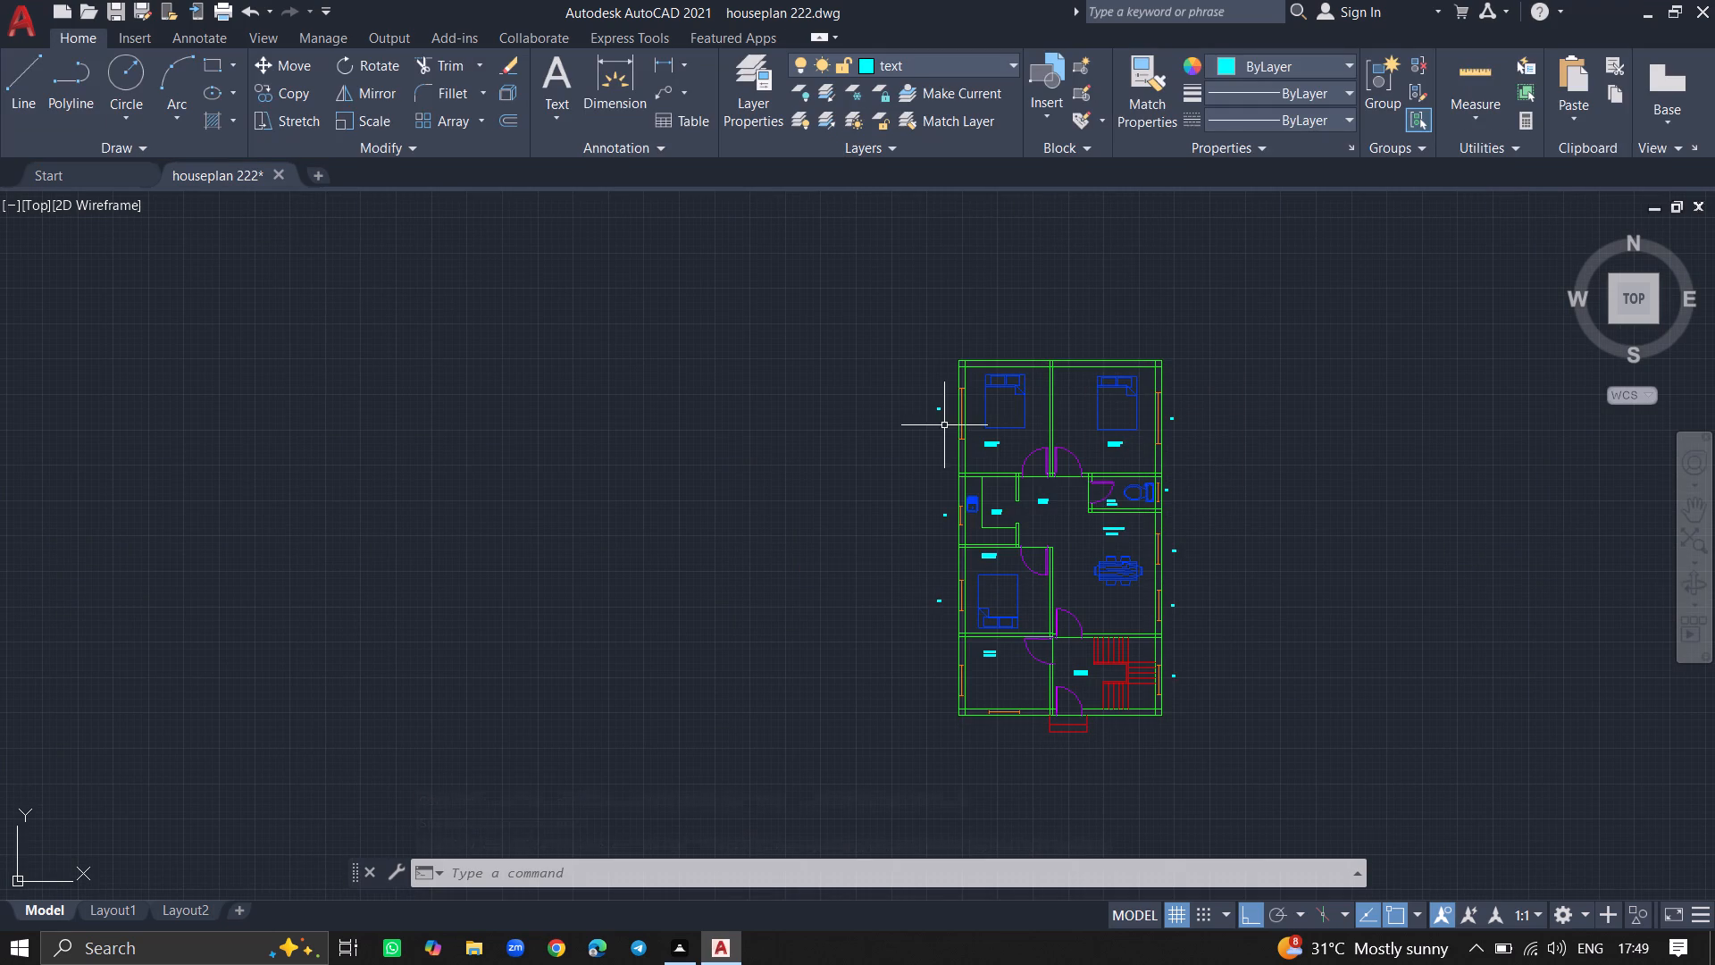
ctrl+scroll(1008, 402, up, 4)
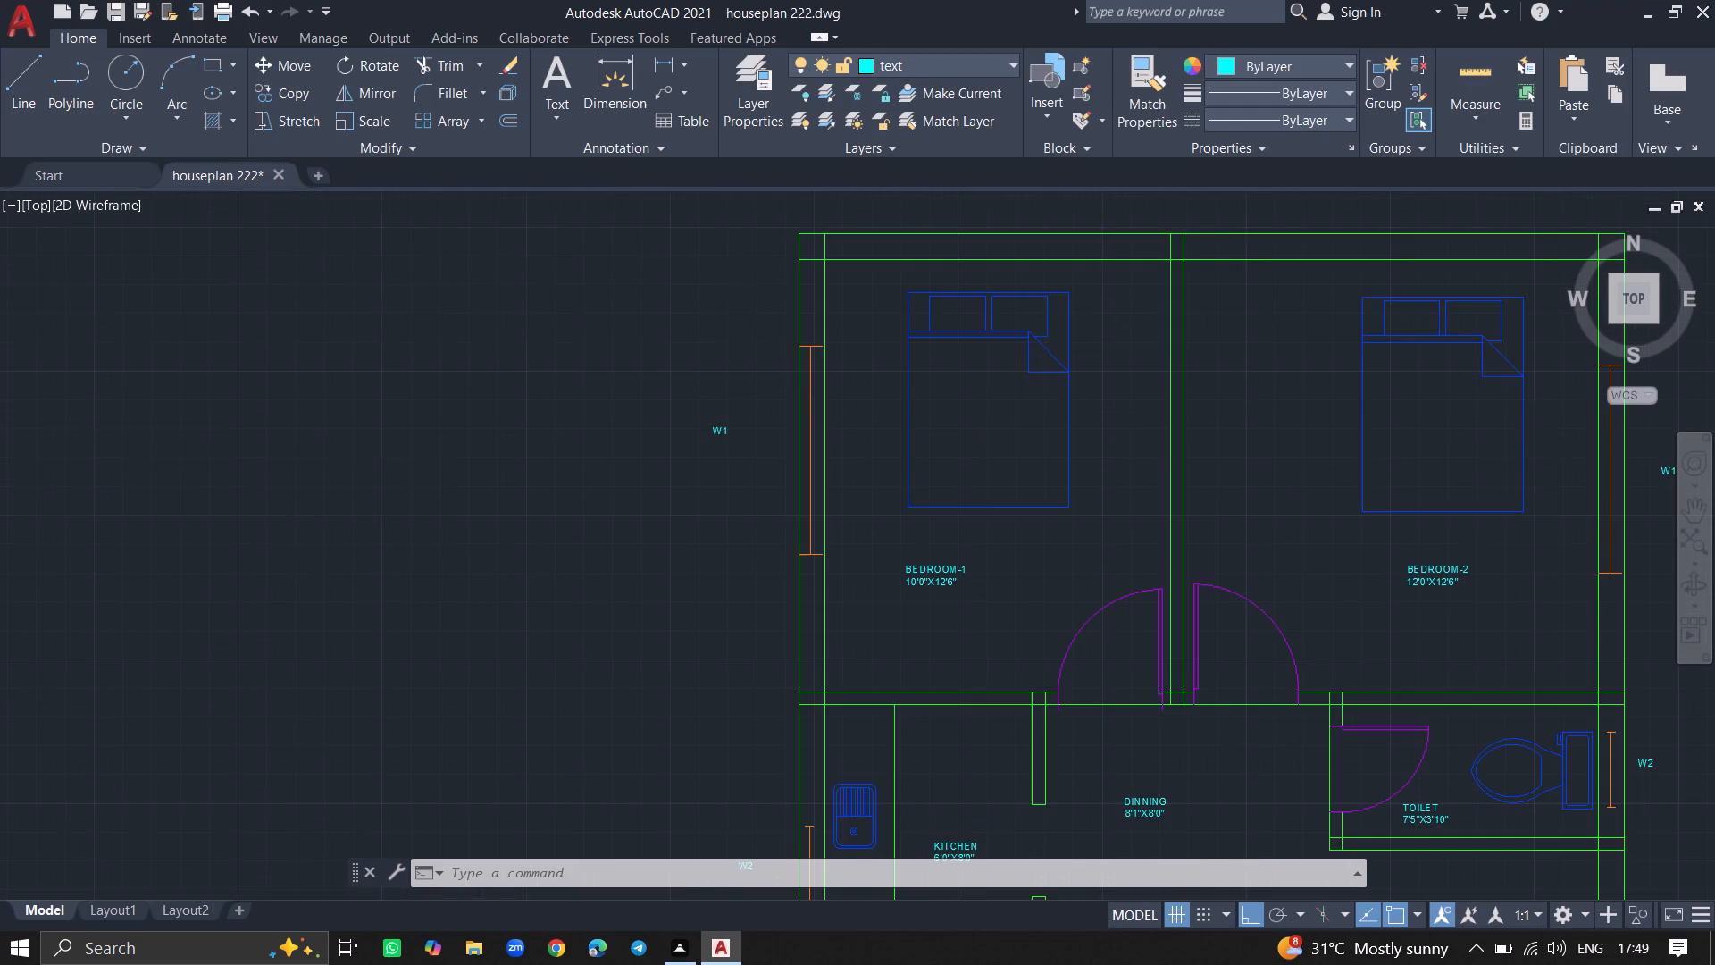
ctrl+scroll(1008, 402, down, 2)
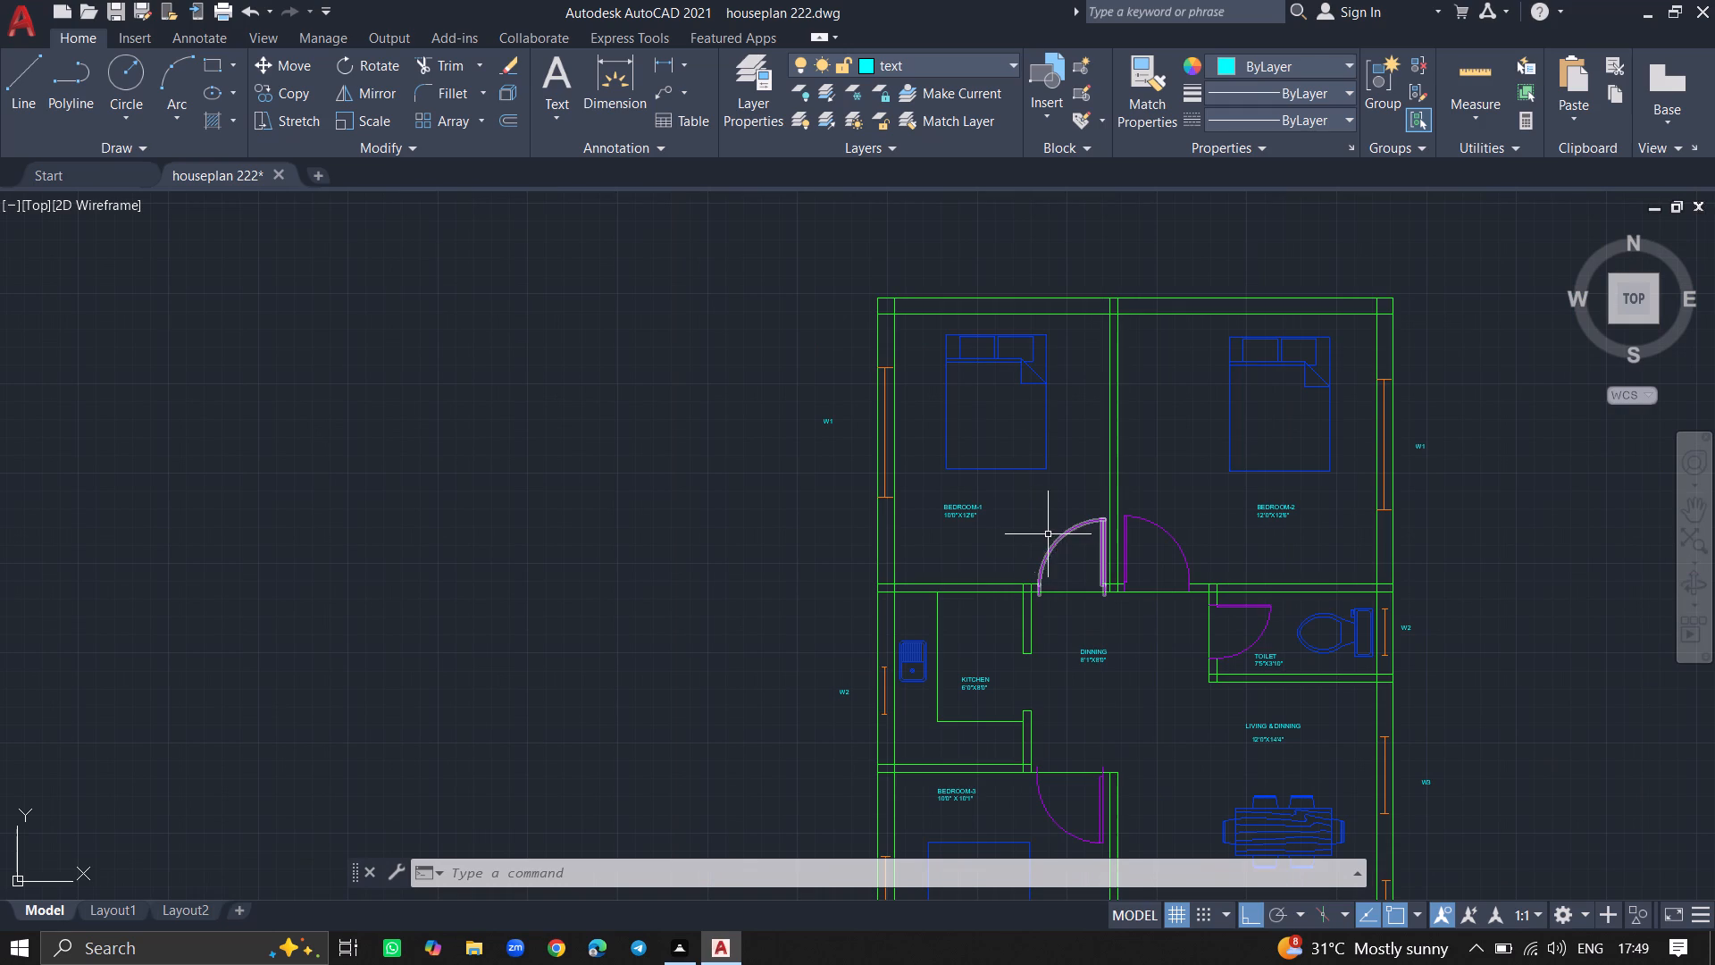
text(MTEXT)
key(Return)
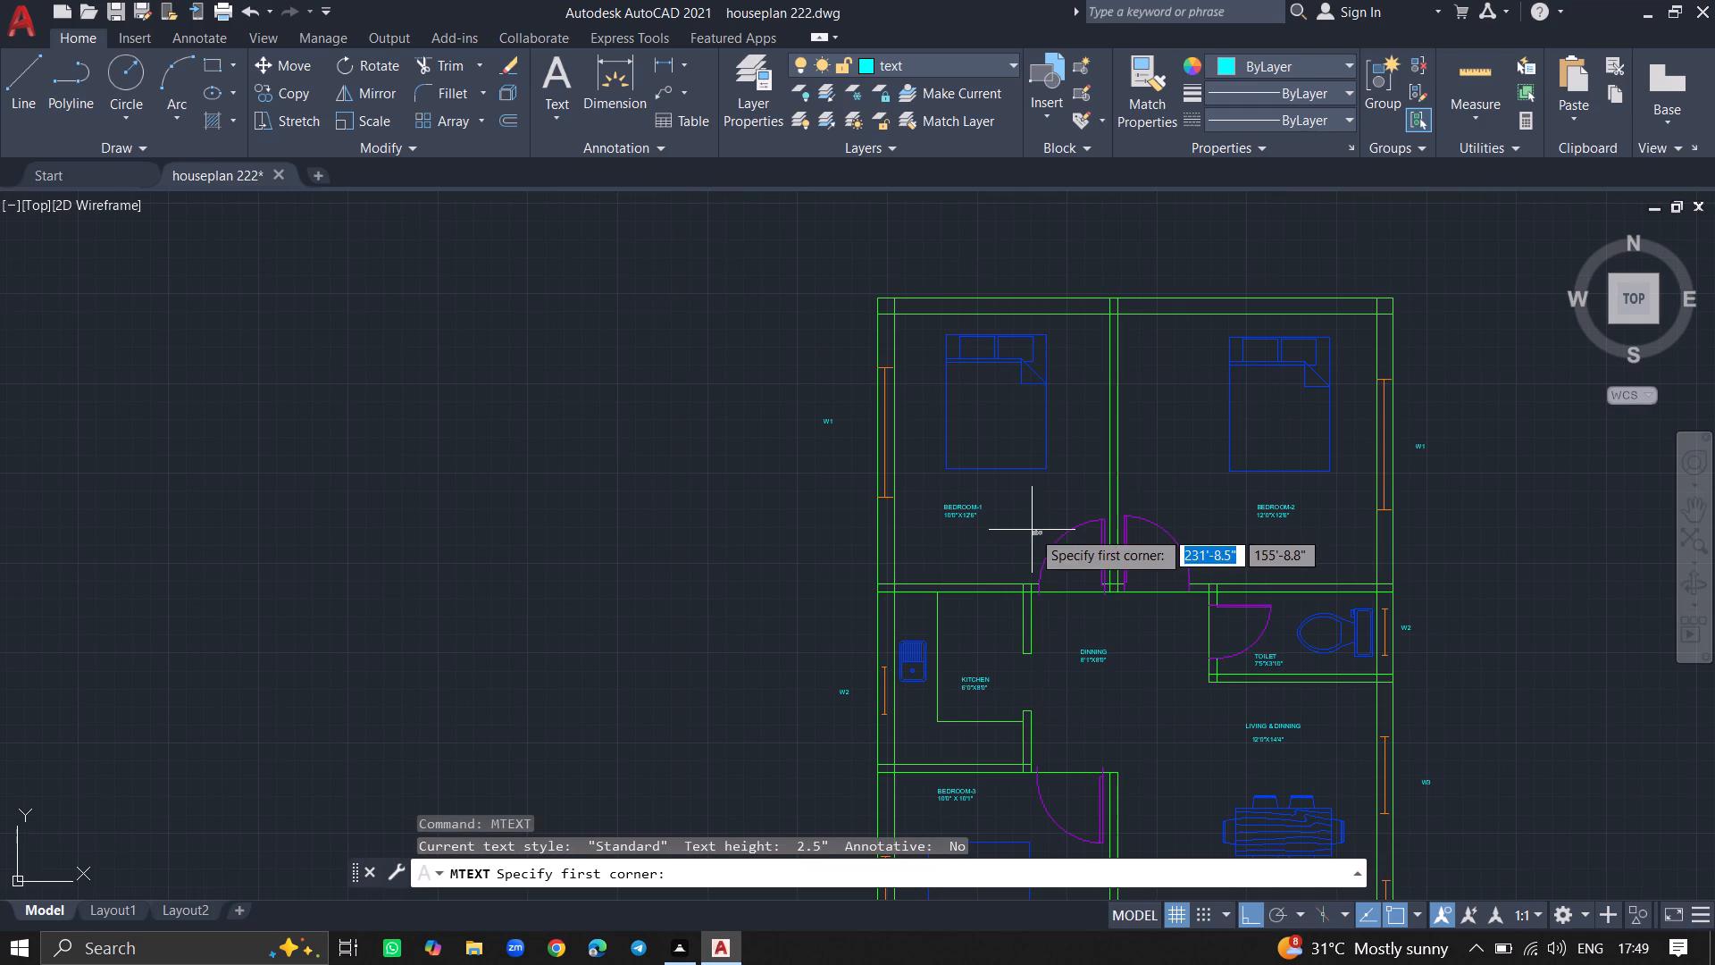
ctrl+scroll(1060, 565, up, 4)
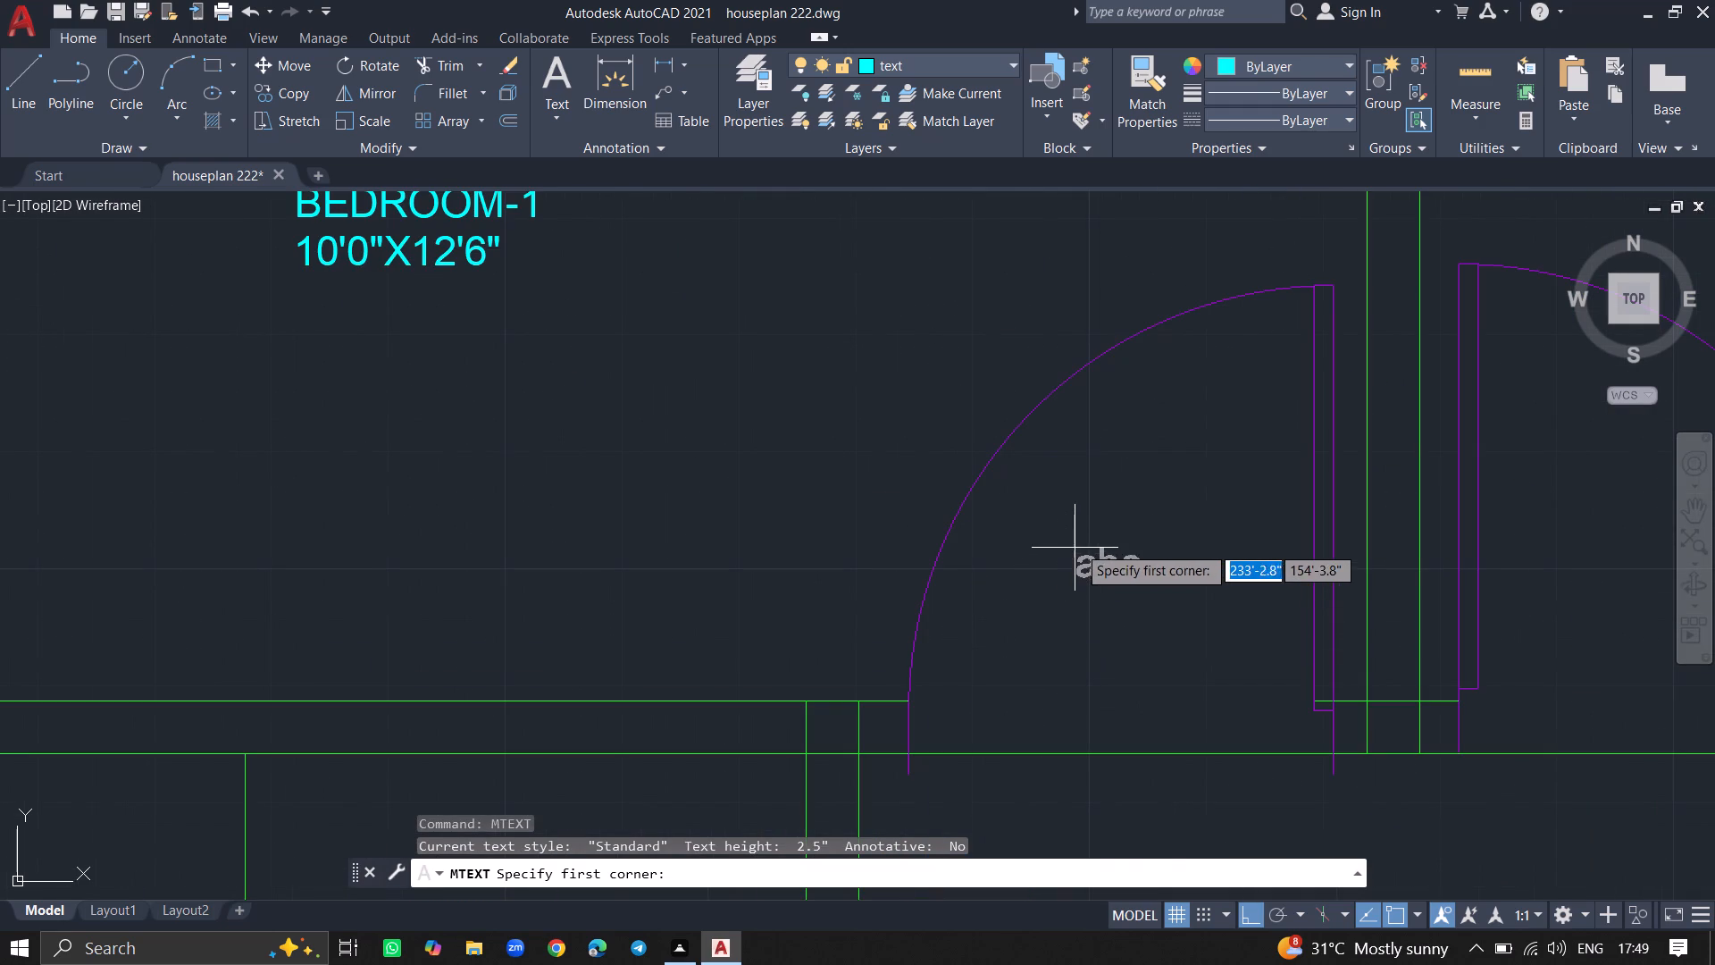
click(1078, 543)
click(1174, 594)
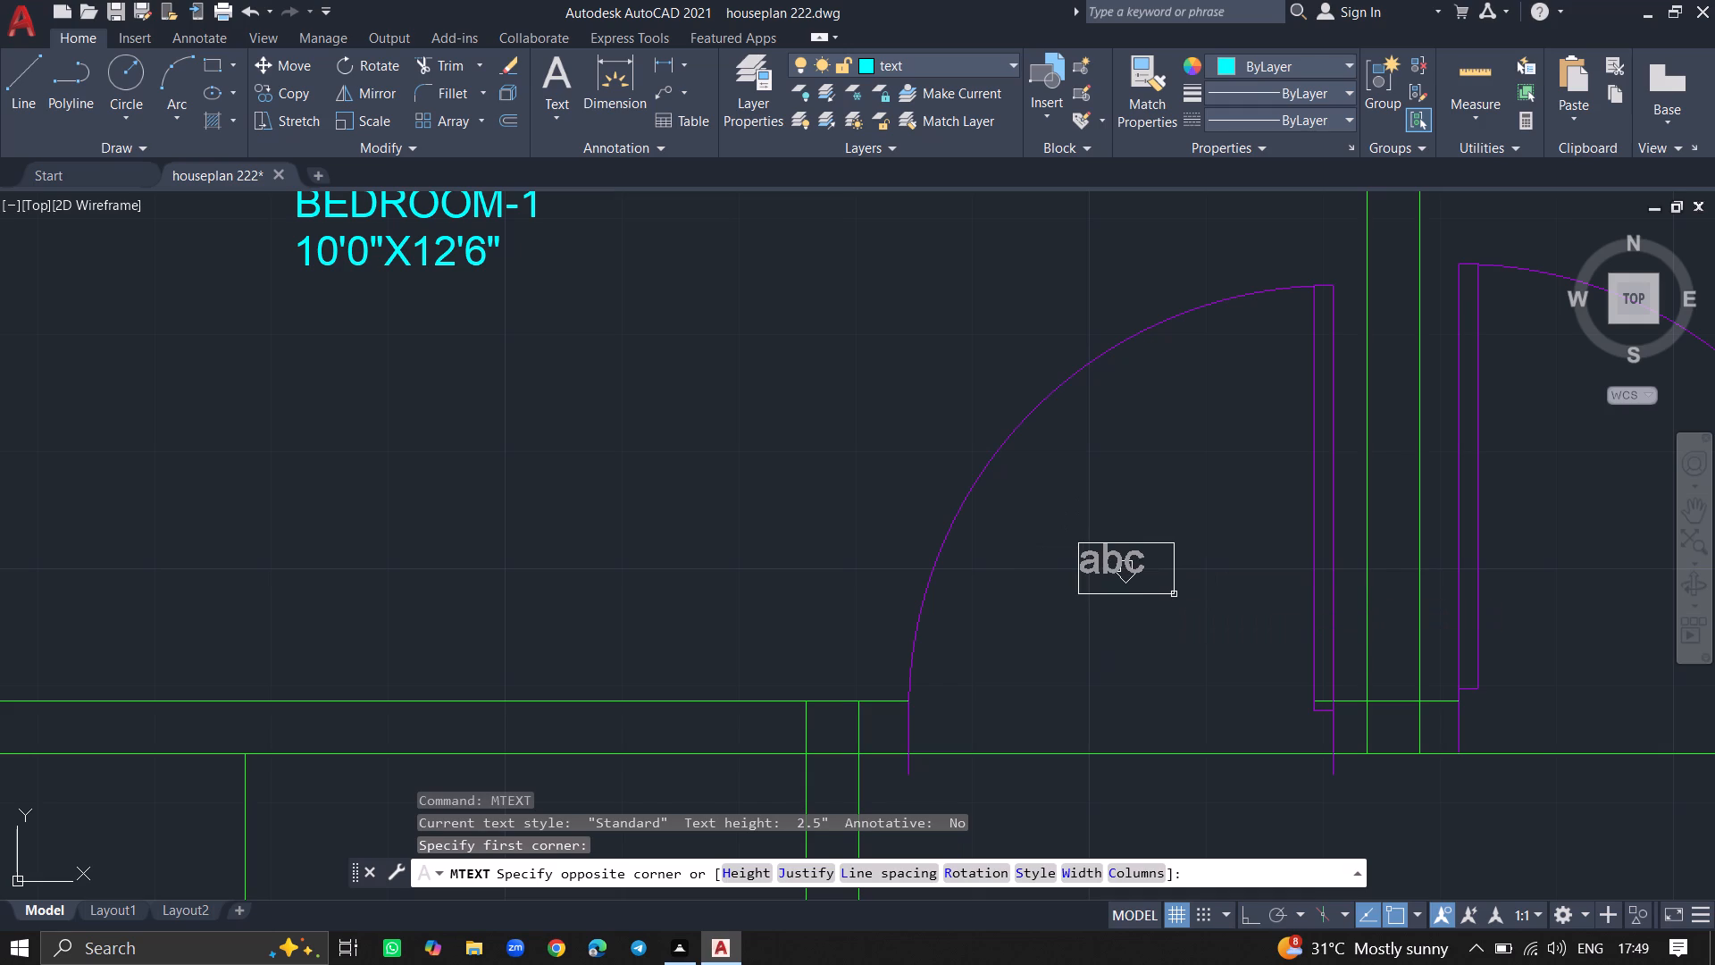
text(D1)
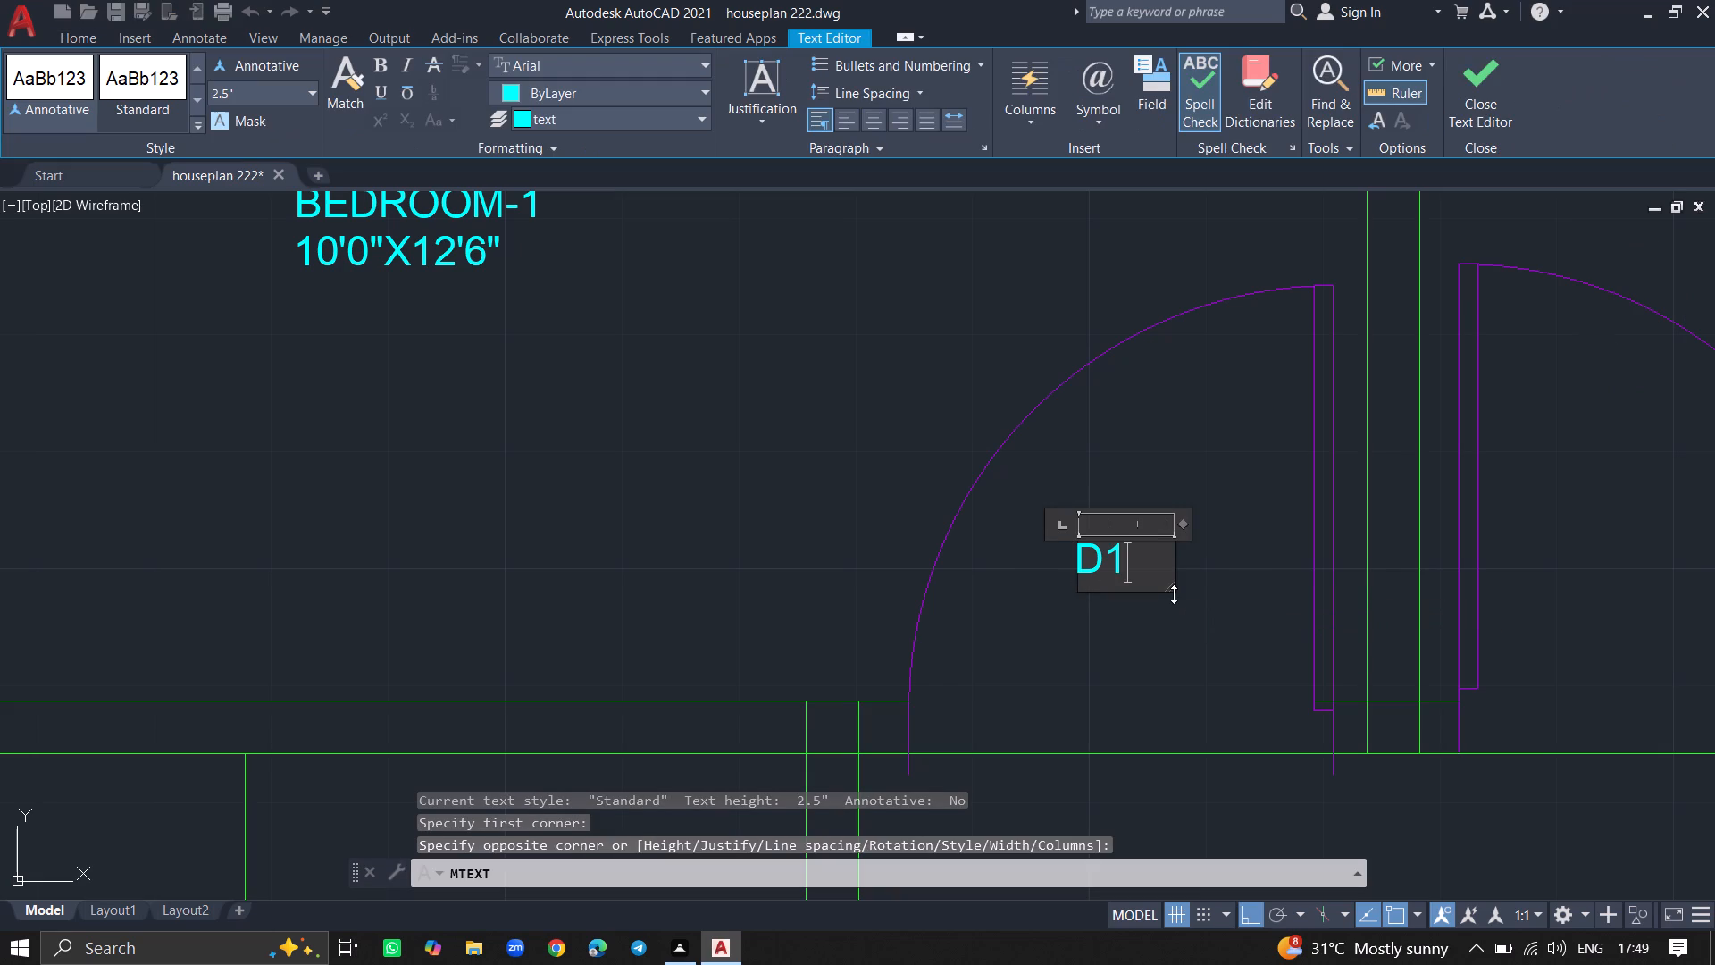
click(1171, 624)
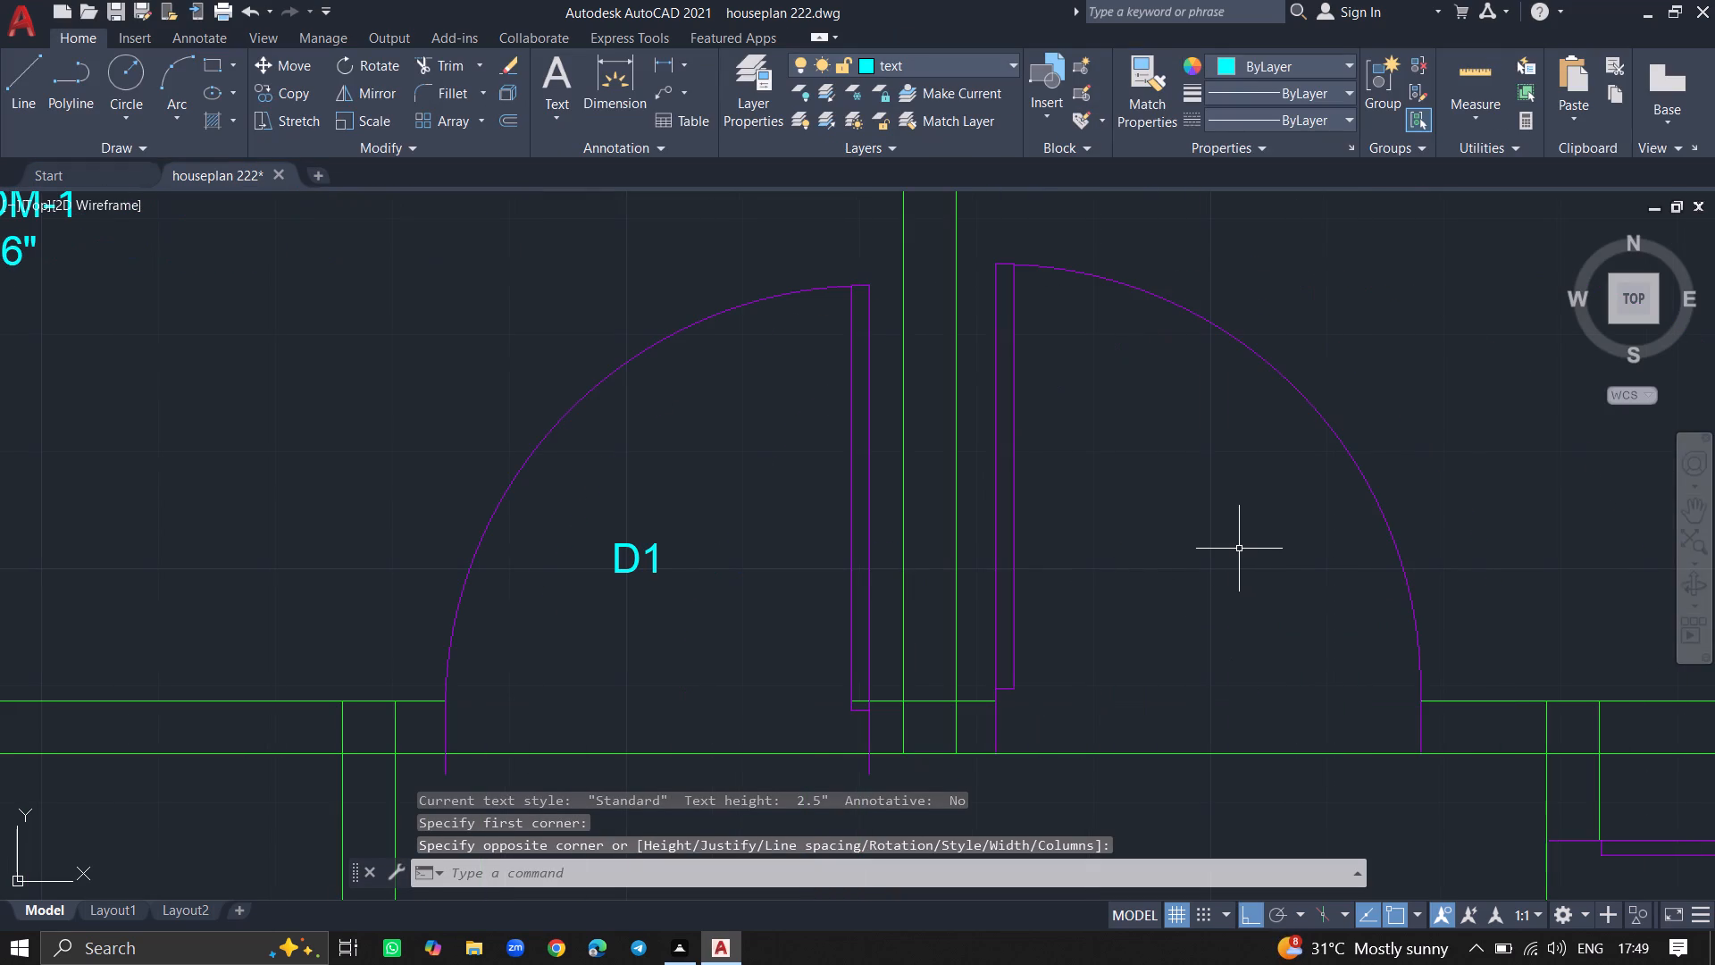
Add a multiline text label D1 inside the swing of the BEDROOM-2 door.
text(MTEXT)
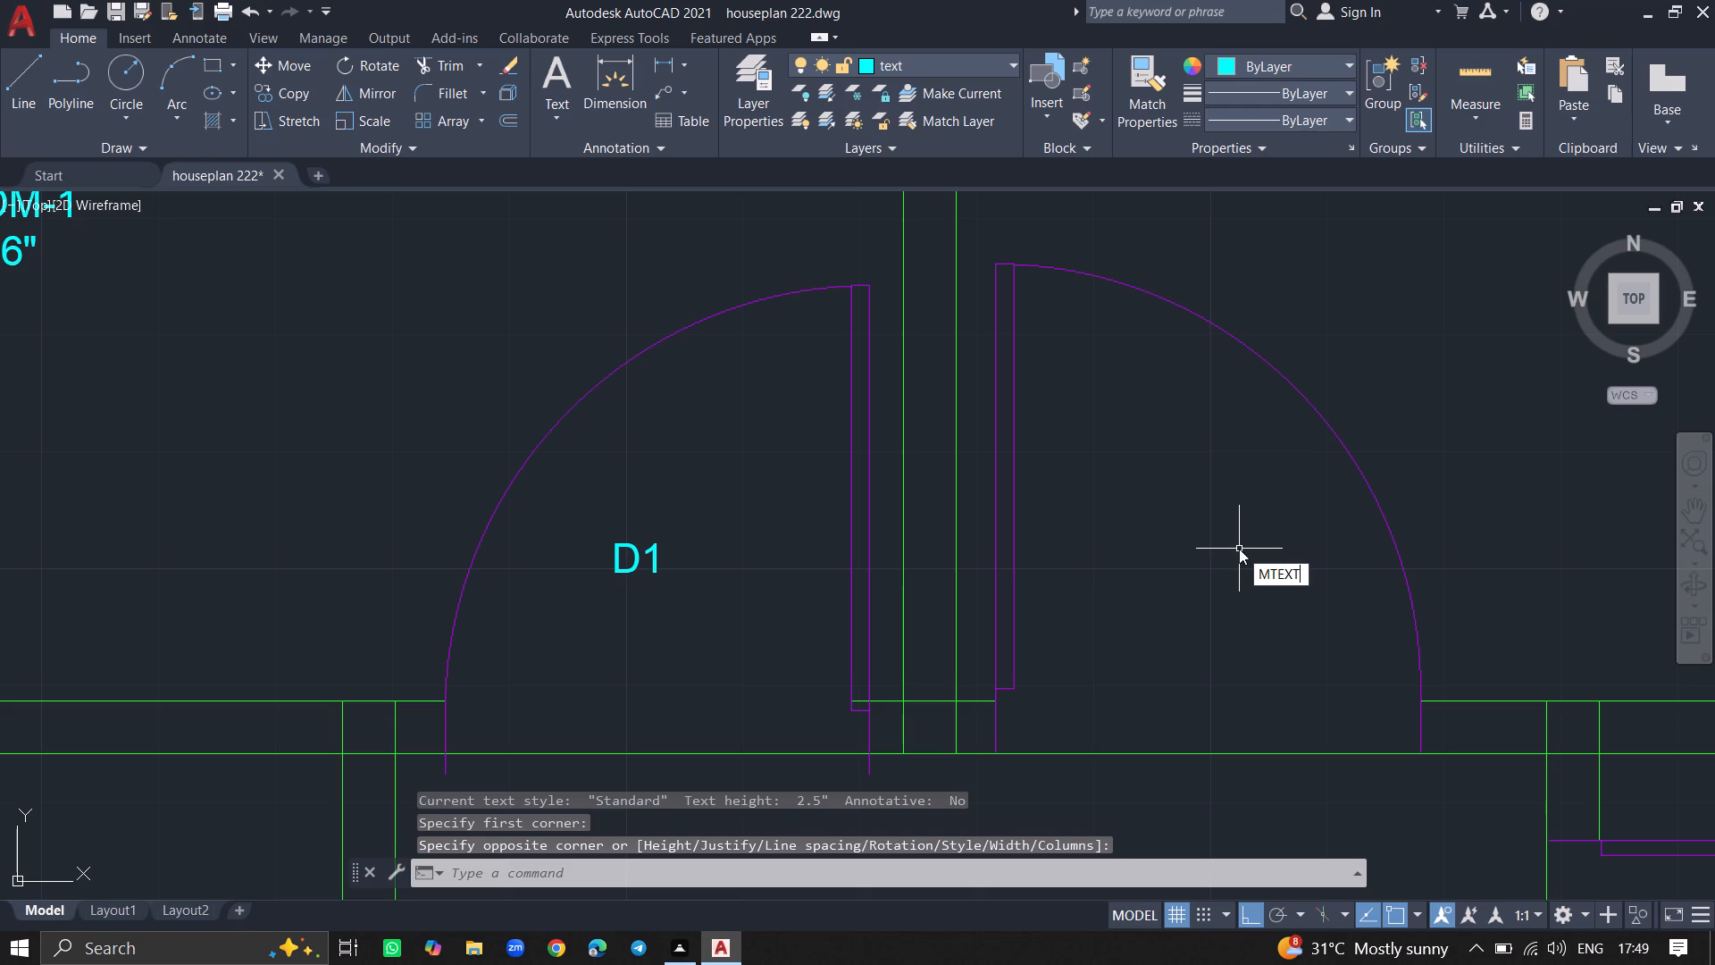
key(Return)
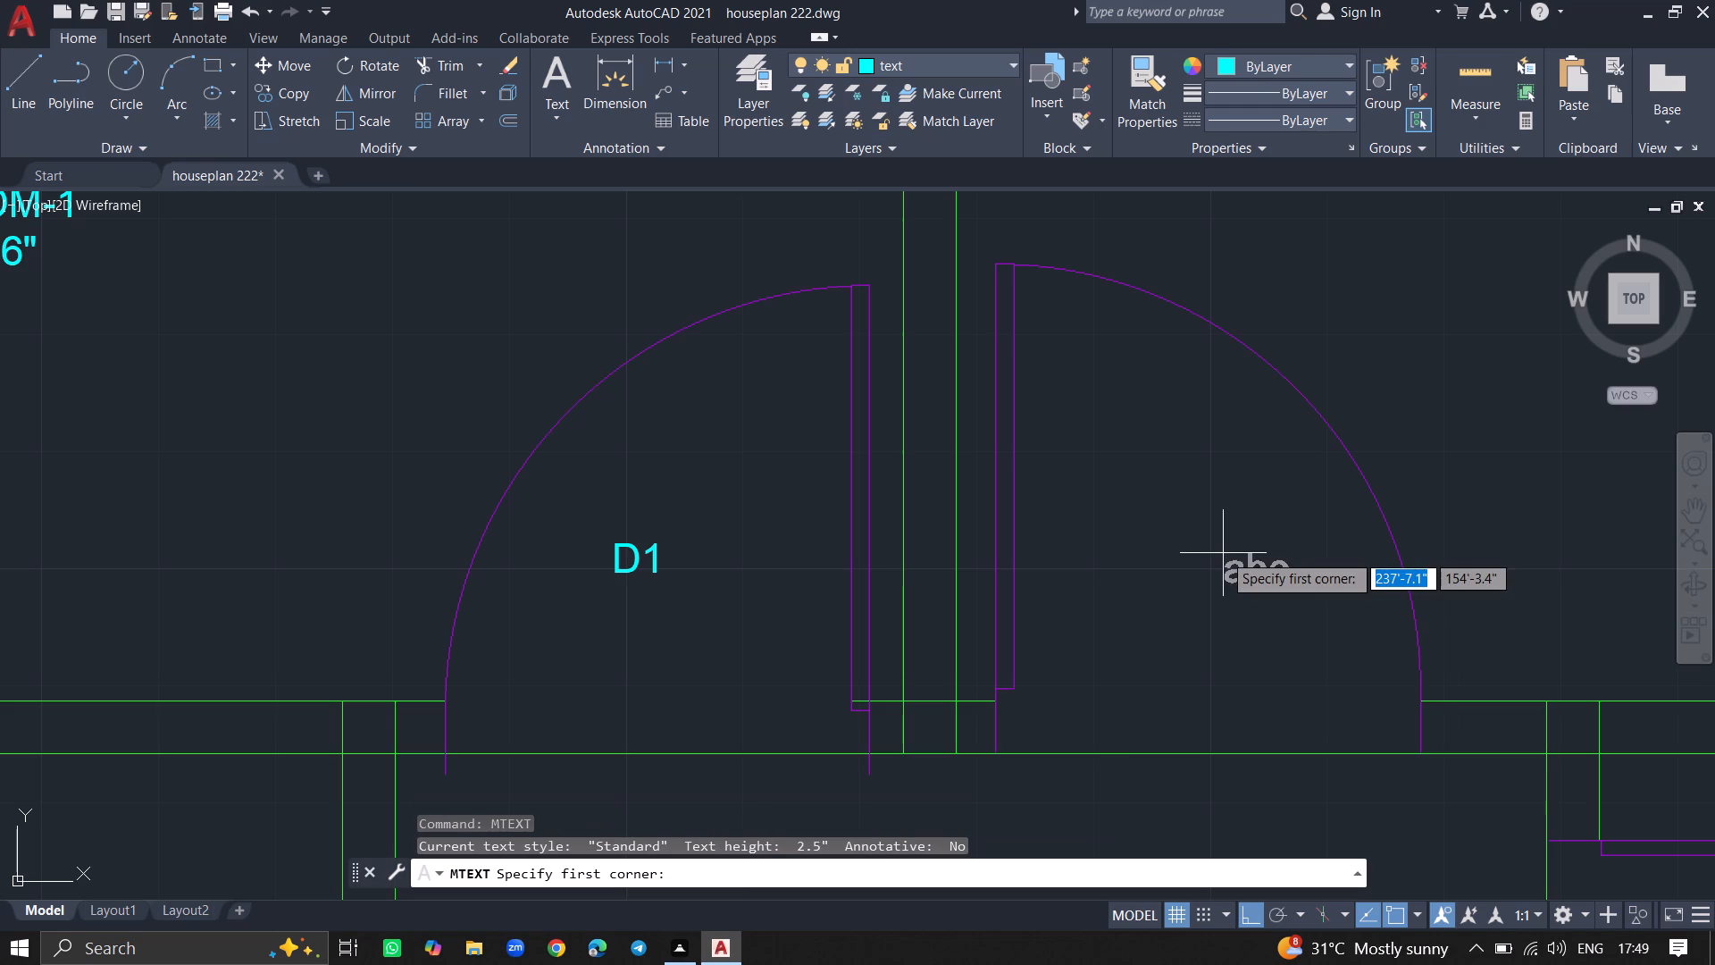
click(1158, 572)
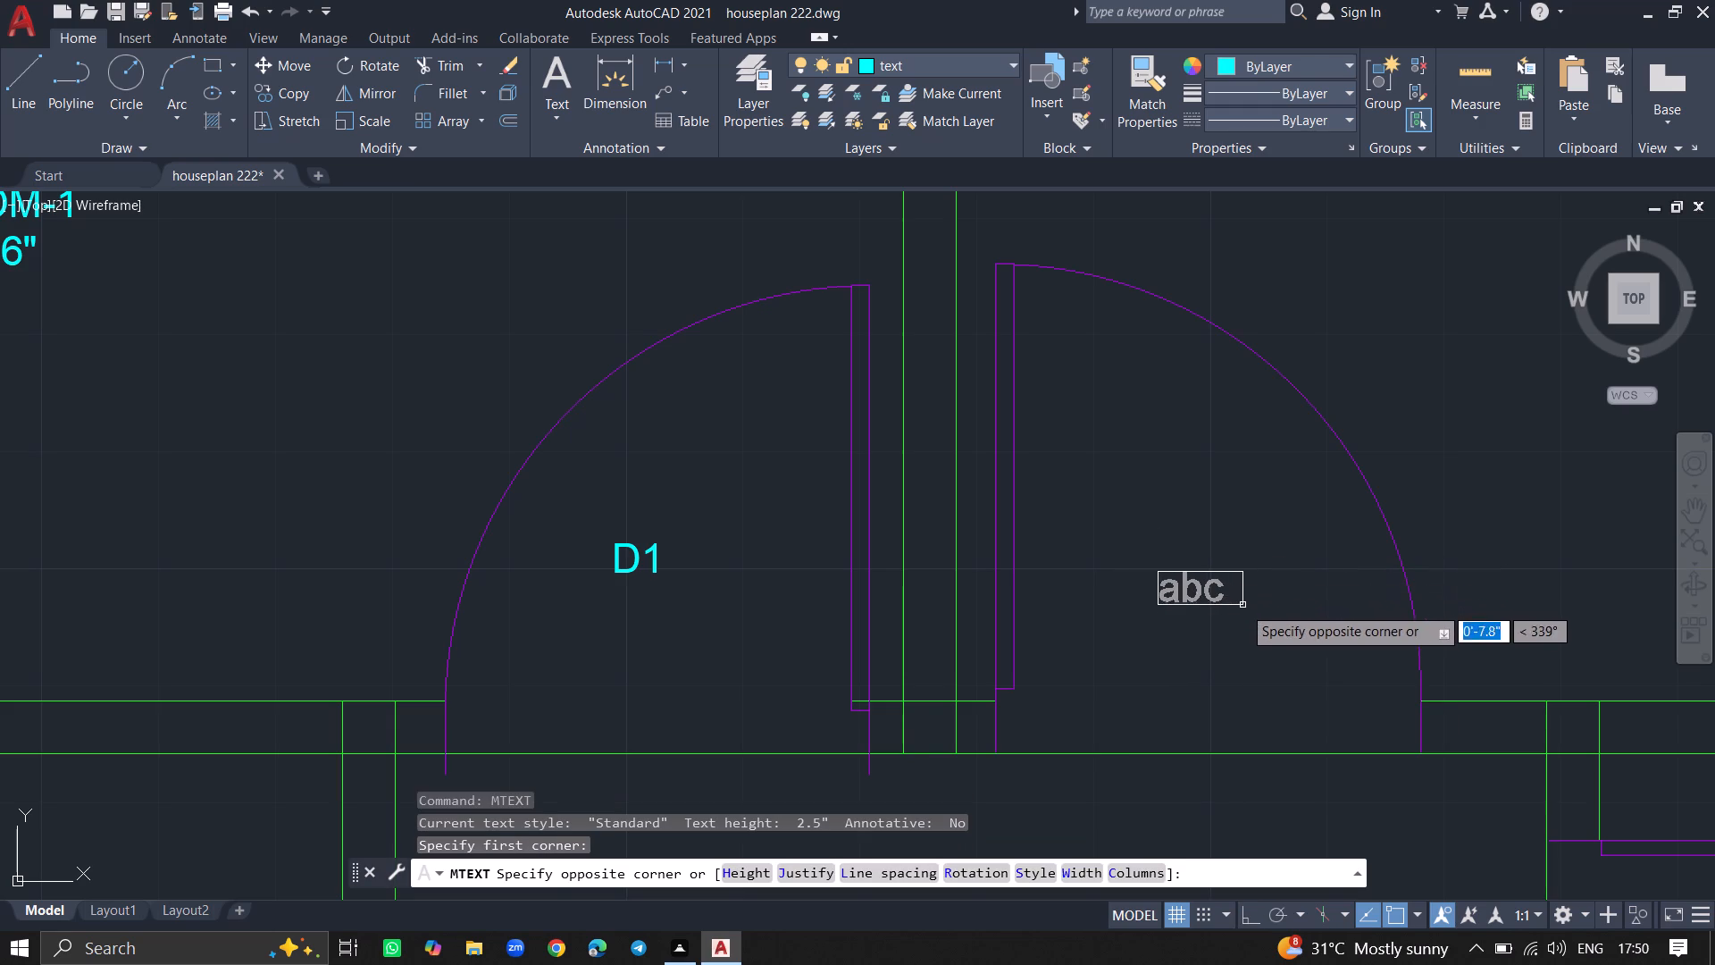
click(1242, 613)
text(D1)
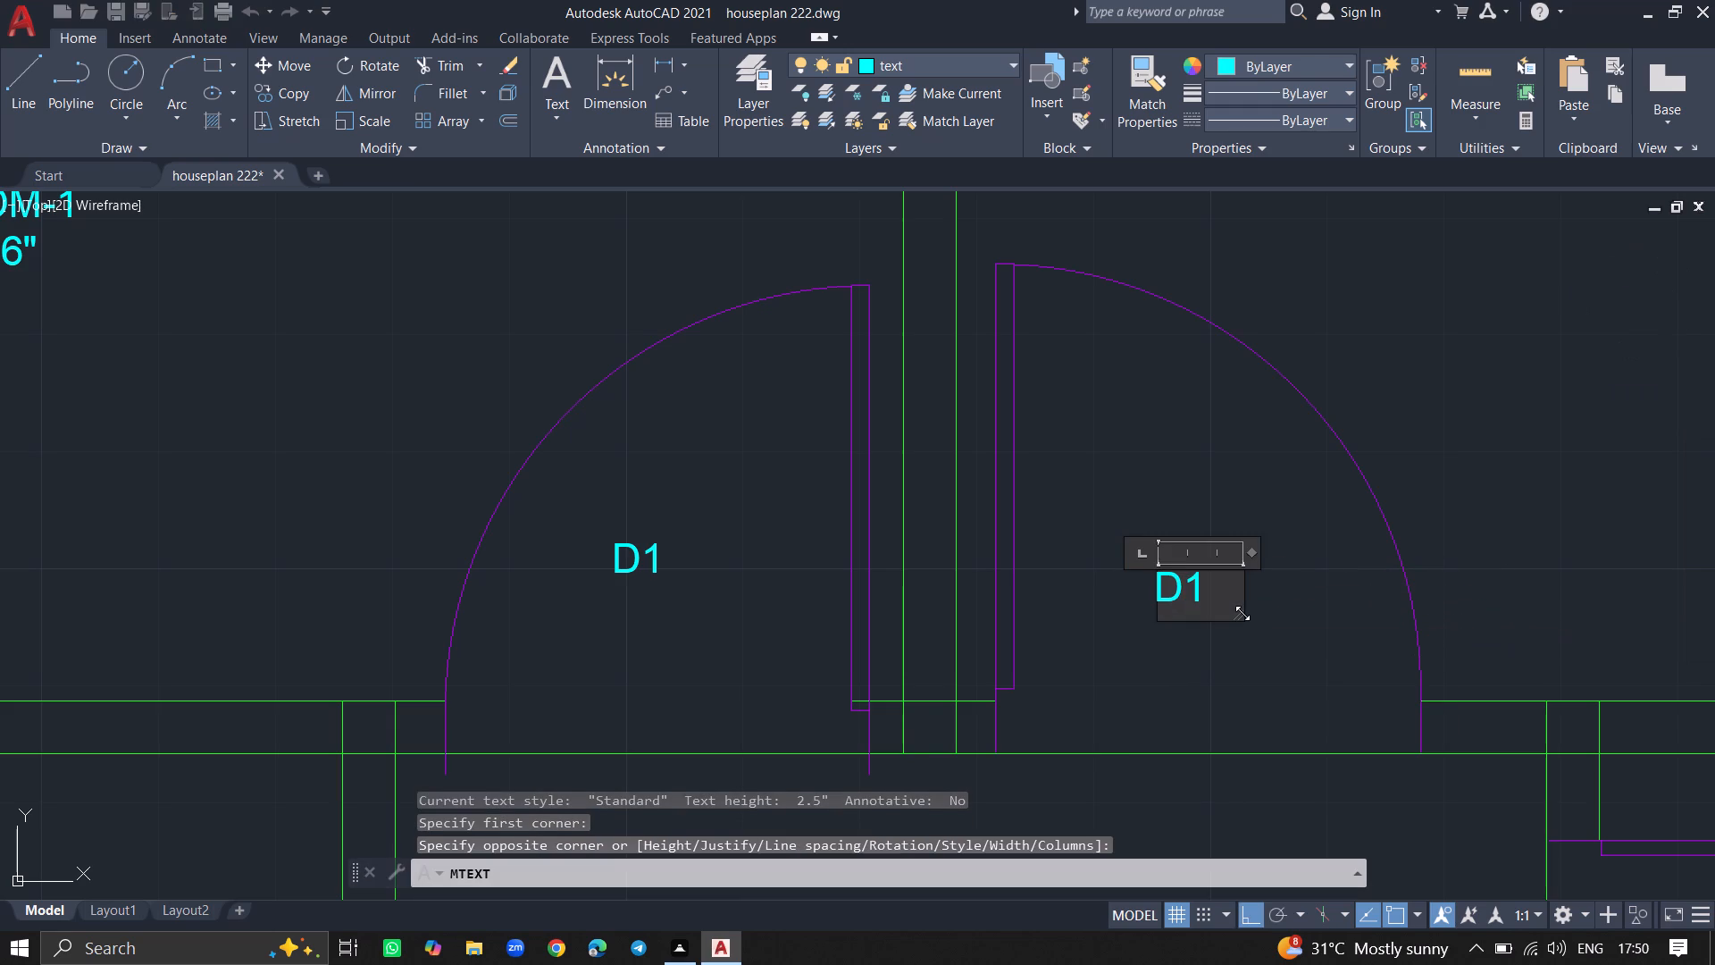
click(1242, 683)
Add a multiline text label D2 inside the swing of the TOILET door.
ctrl+scroll(1242, 683, down, 5)
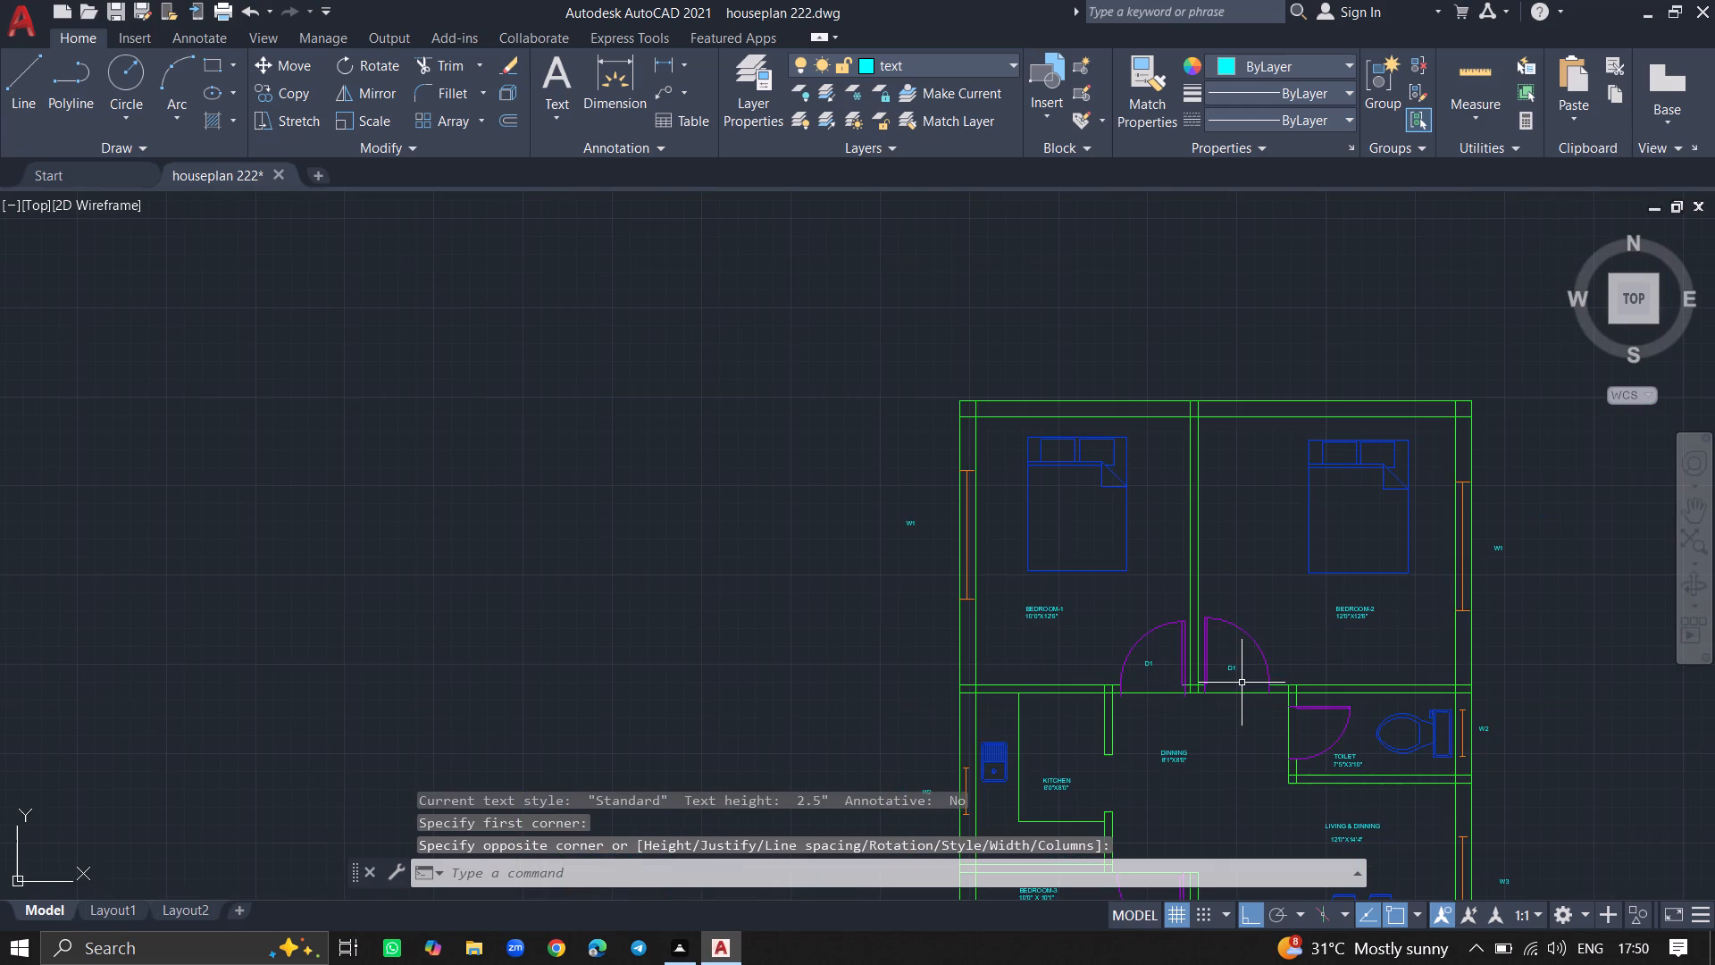
ctrl+scroll(1239, 784, down, 1)
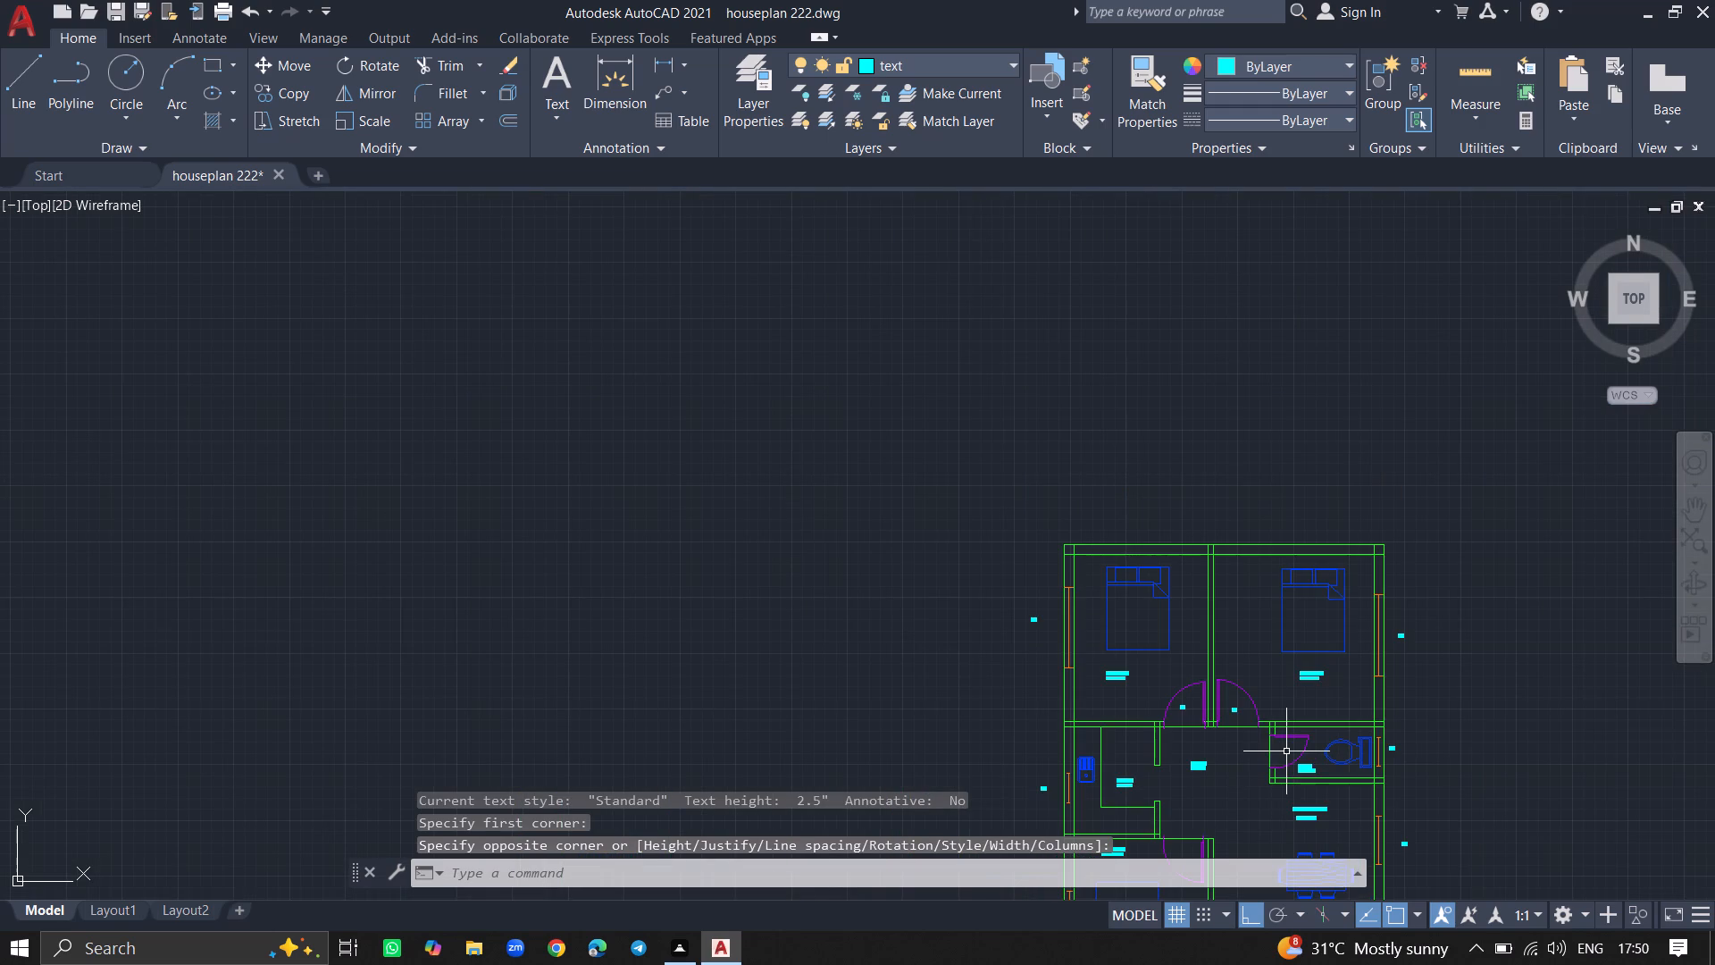
ctrl+scroll(1286, 751, up, 3)
text(MTEXT)
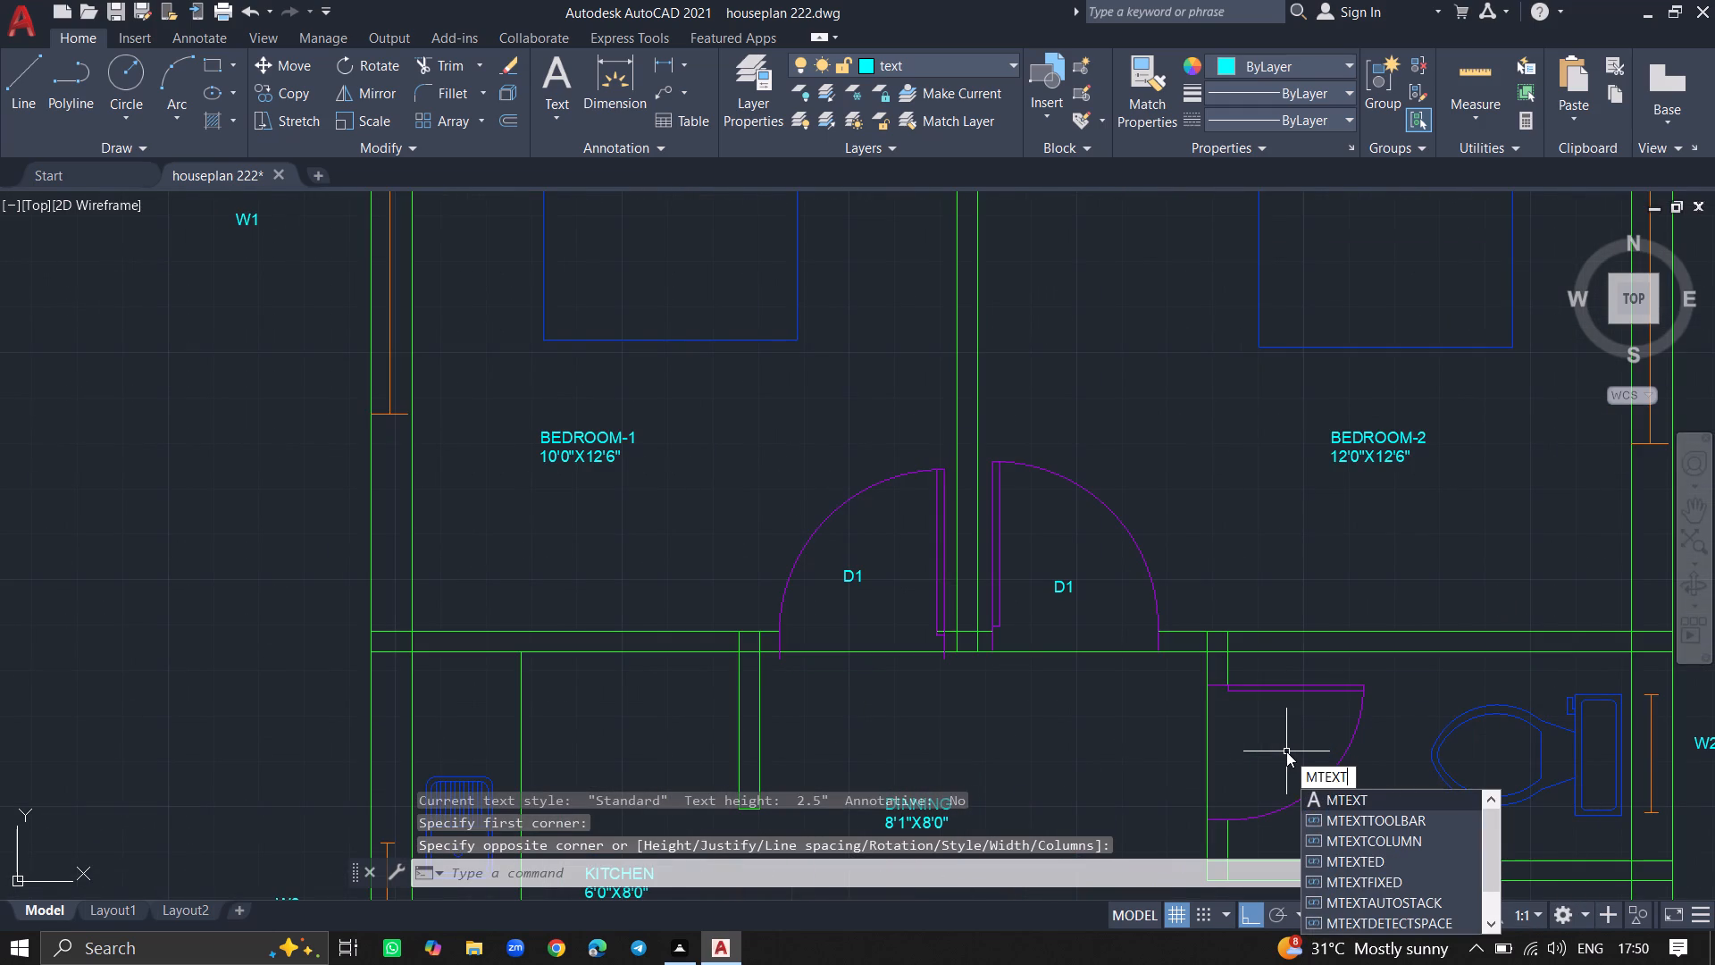
key(Return)
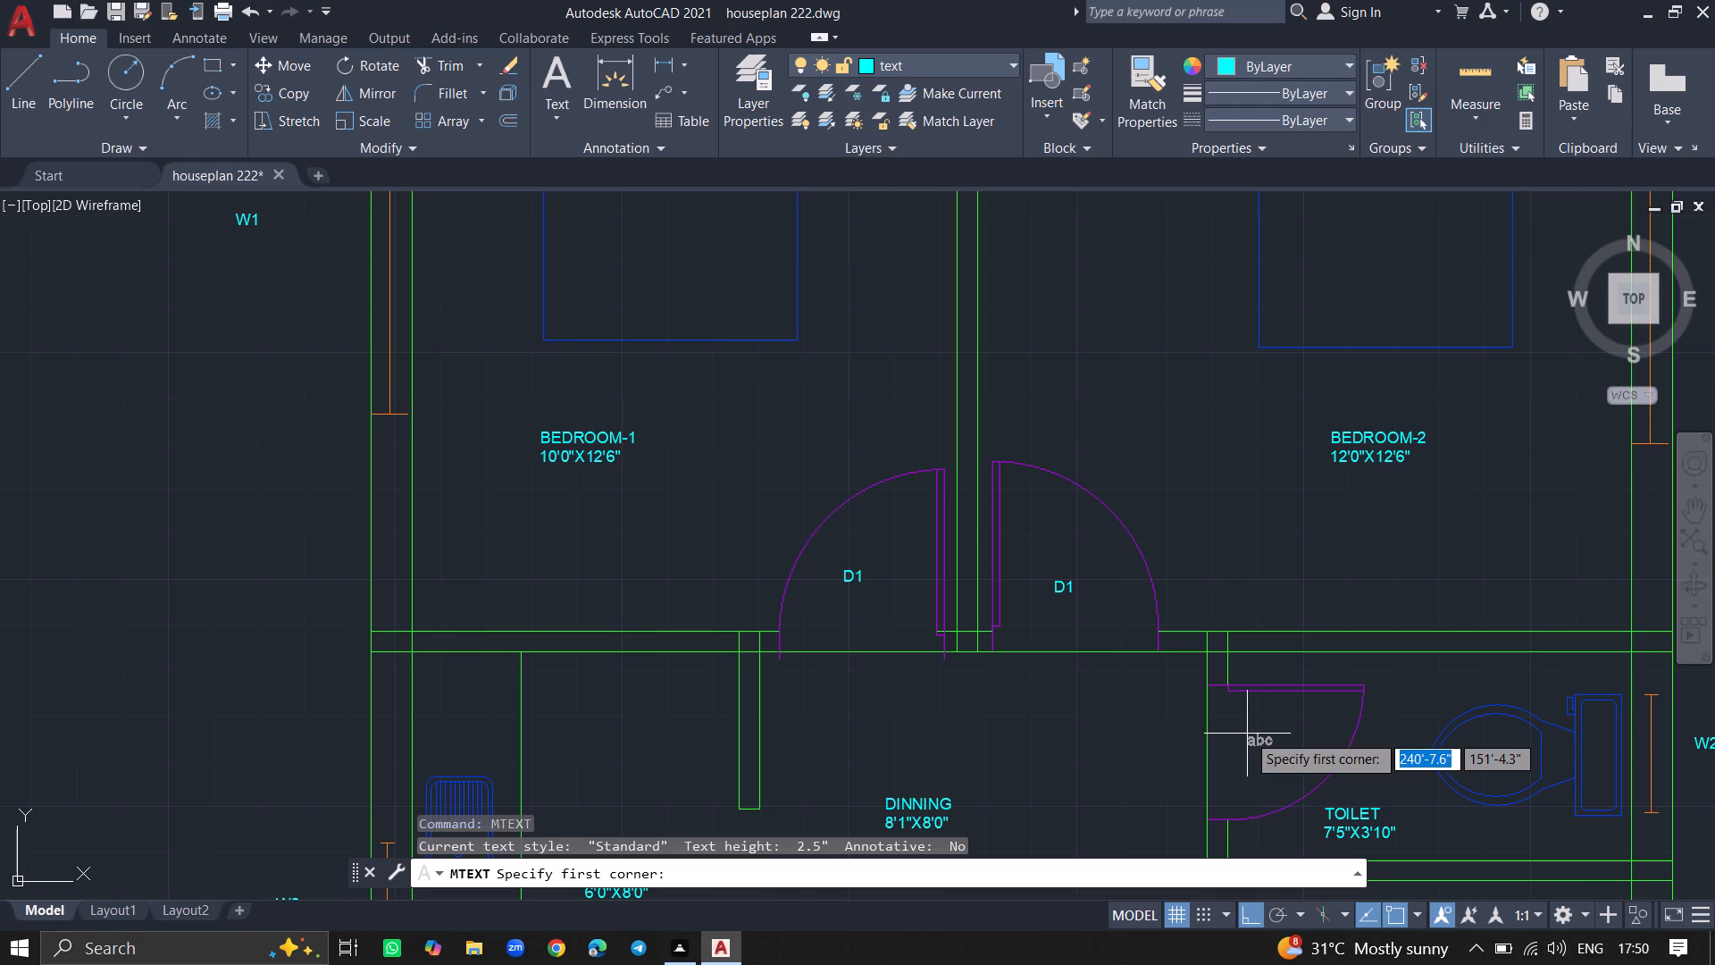
click(1247, 734)
click(1284, 753)
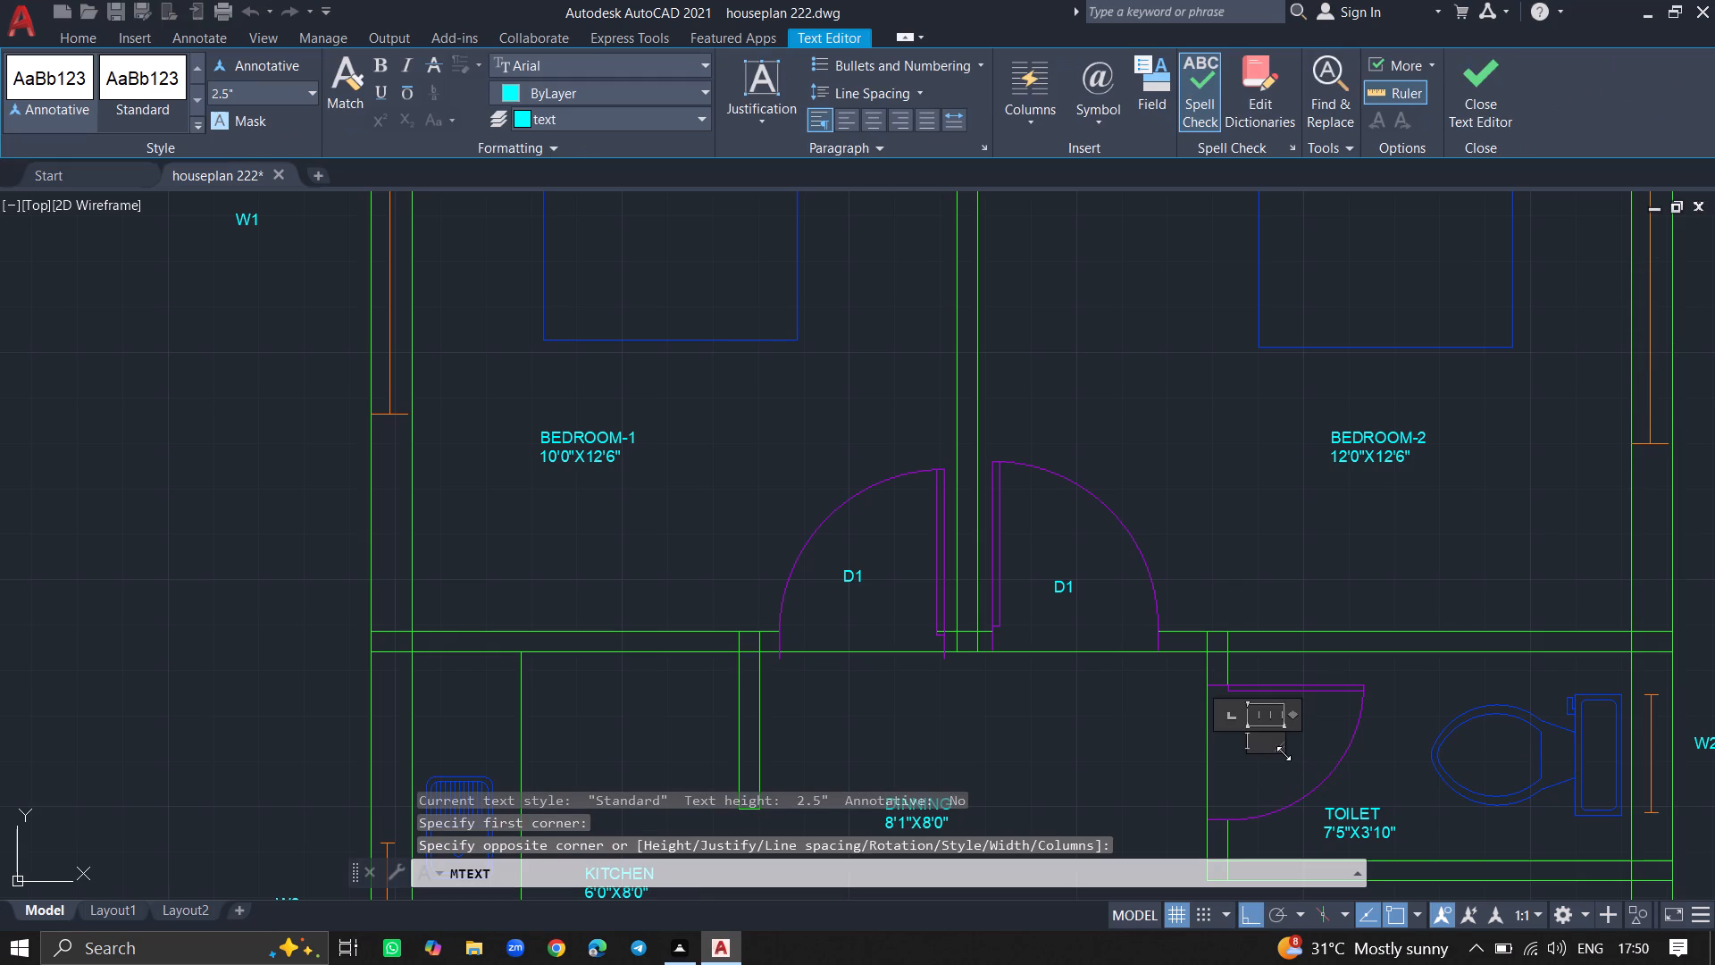
key(d)
key(2)
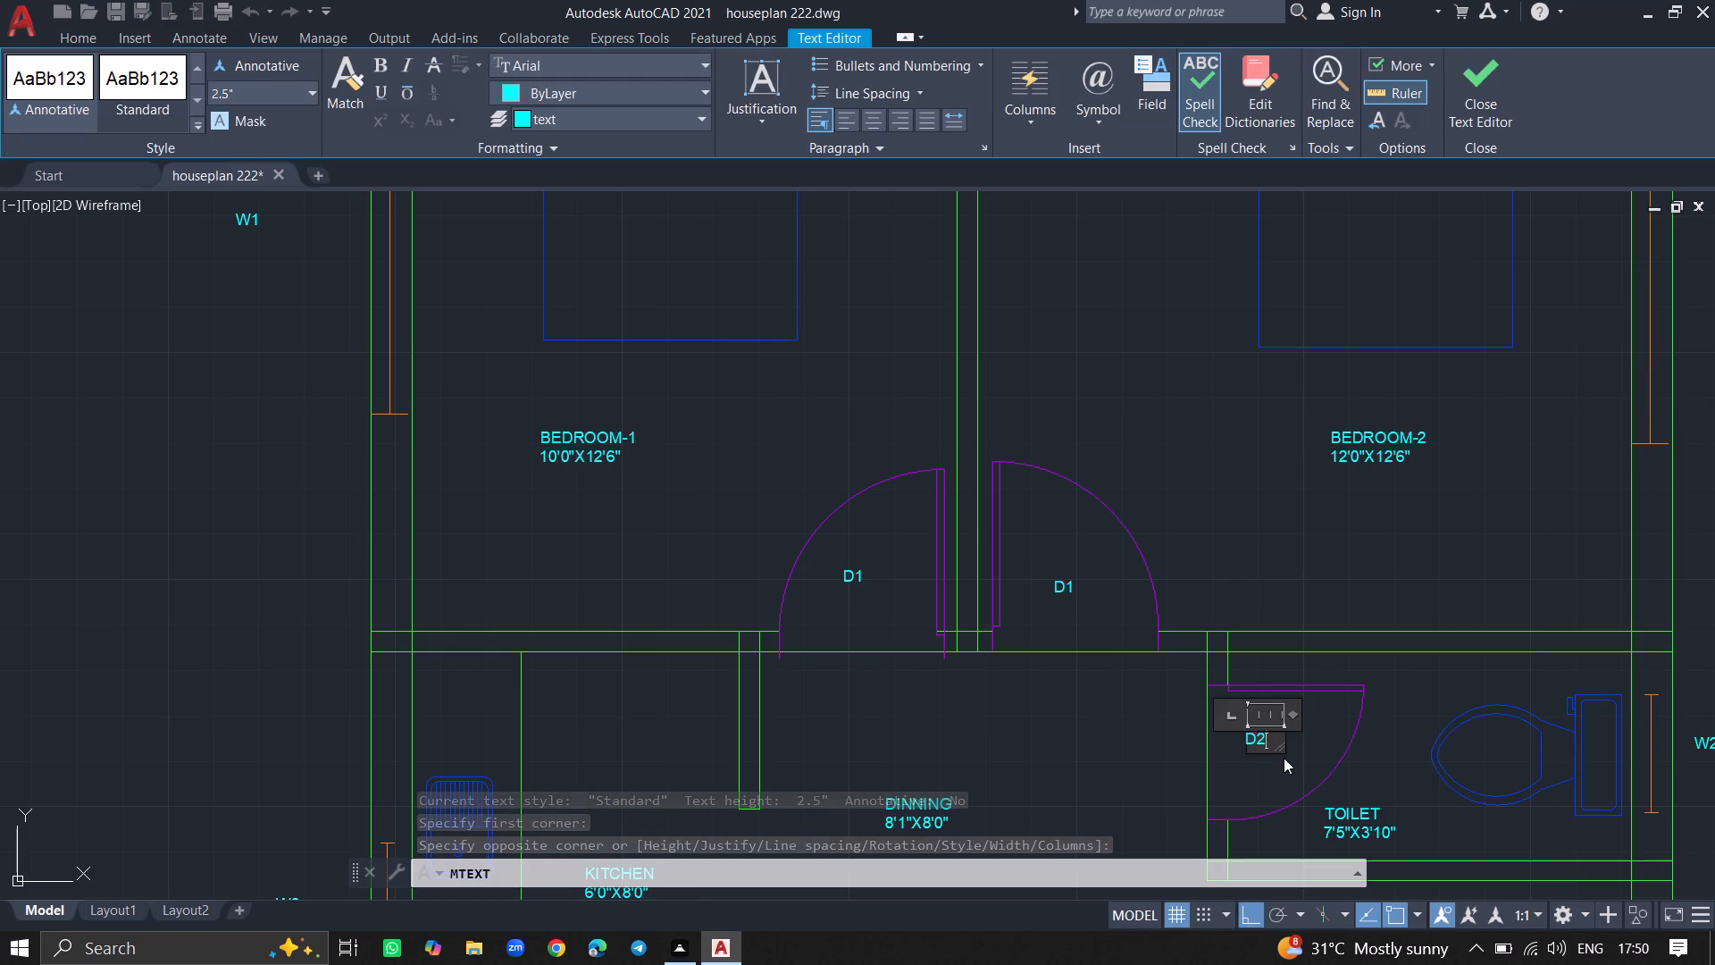
click(1283, 767)
Add a multiline text label D1 inside the swing of the door between LIVING & DINNING and STAIRCASE.
ctrl+scroll(1283, 767, down, 6)
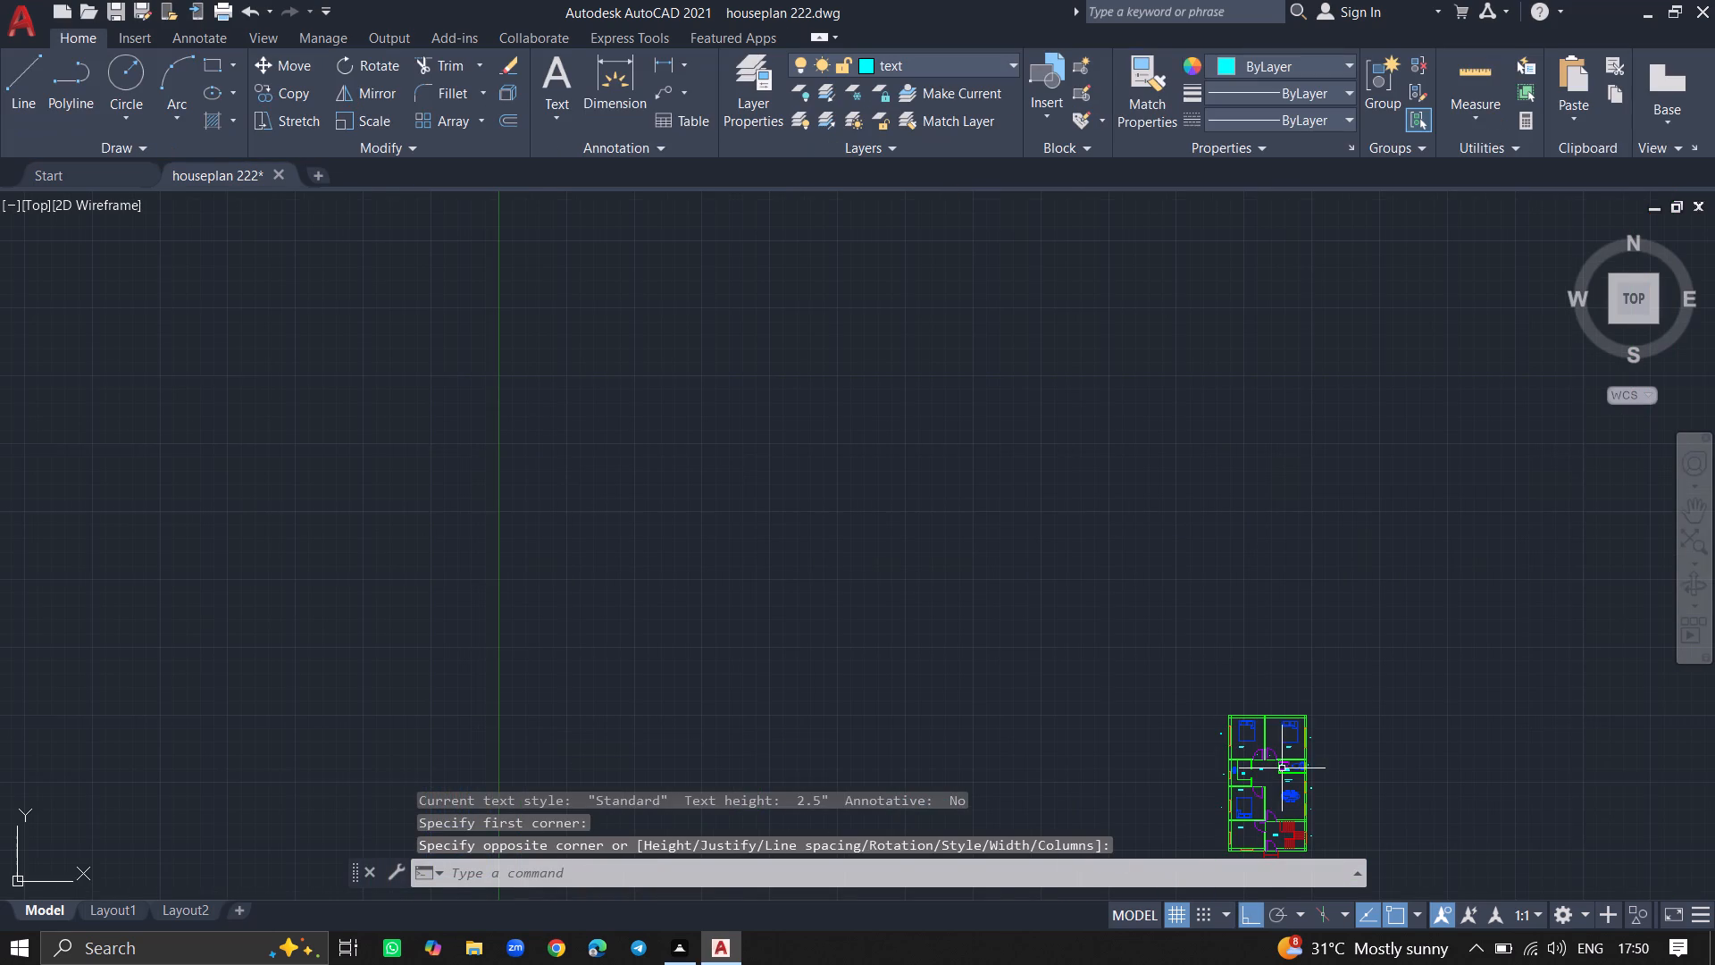
ctrl+scroll(1267, 834, up, 6)
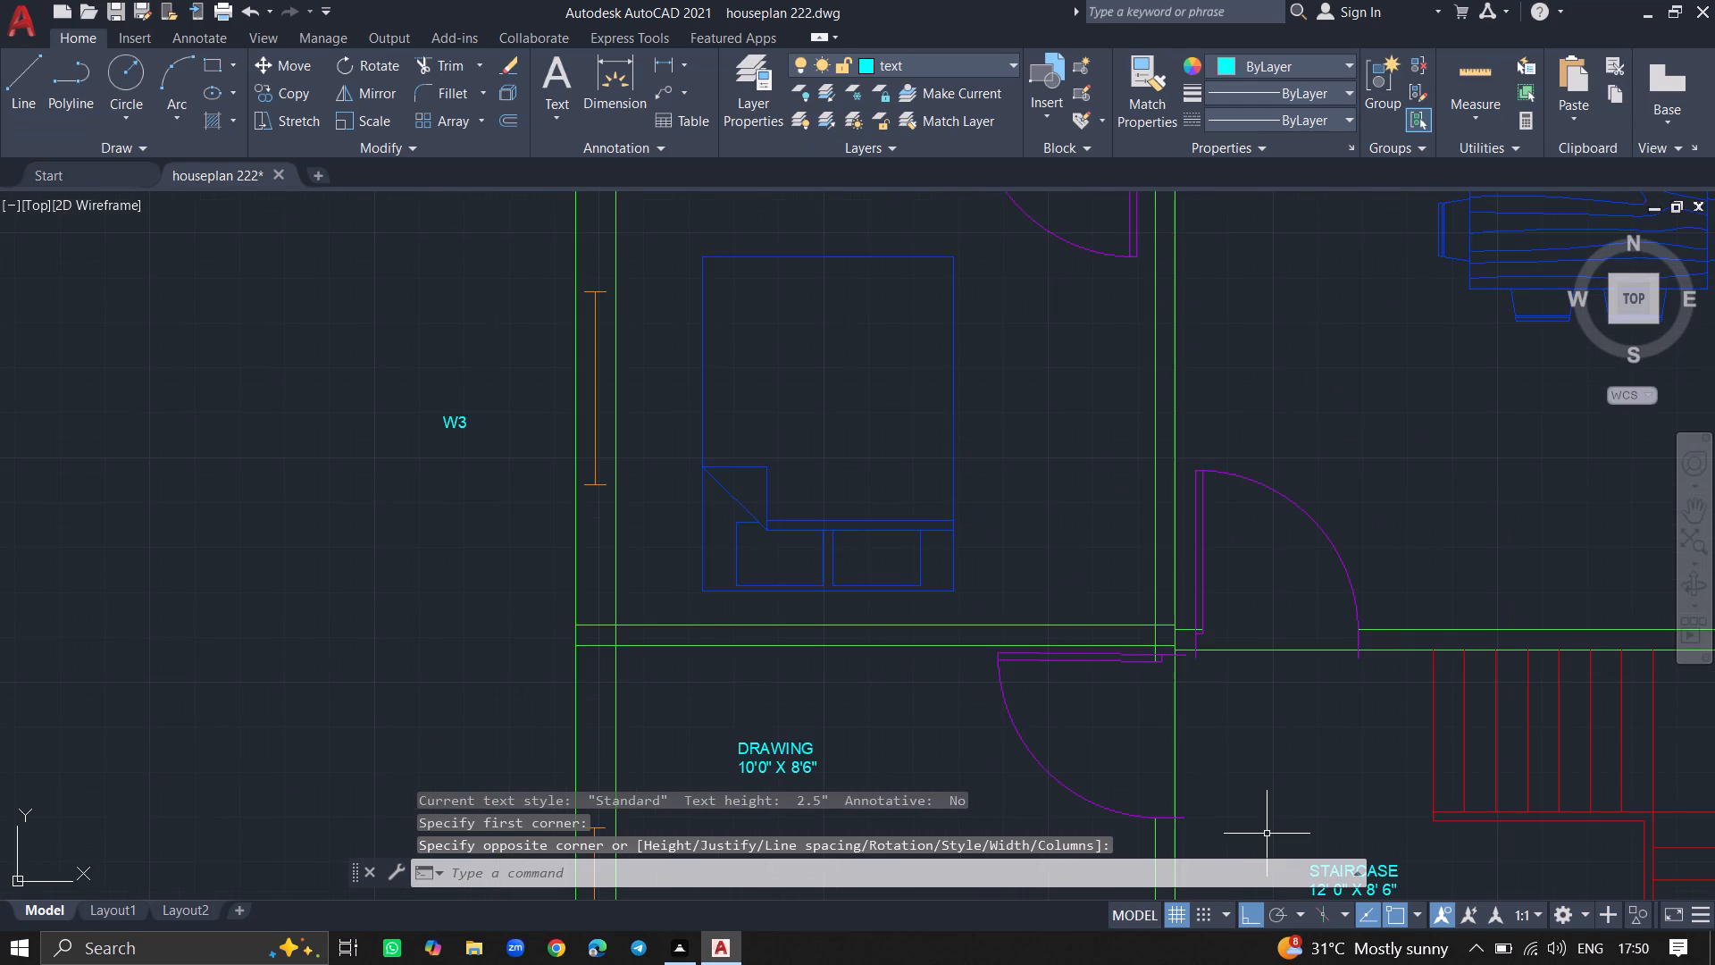
text(MTEX)
key(t)
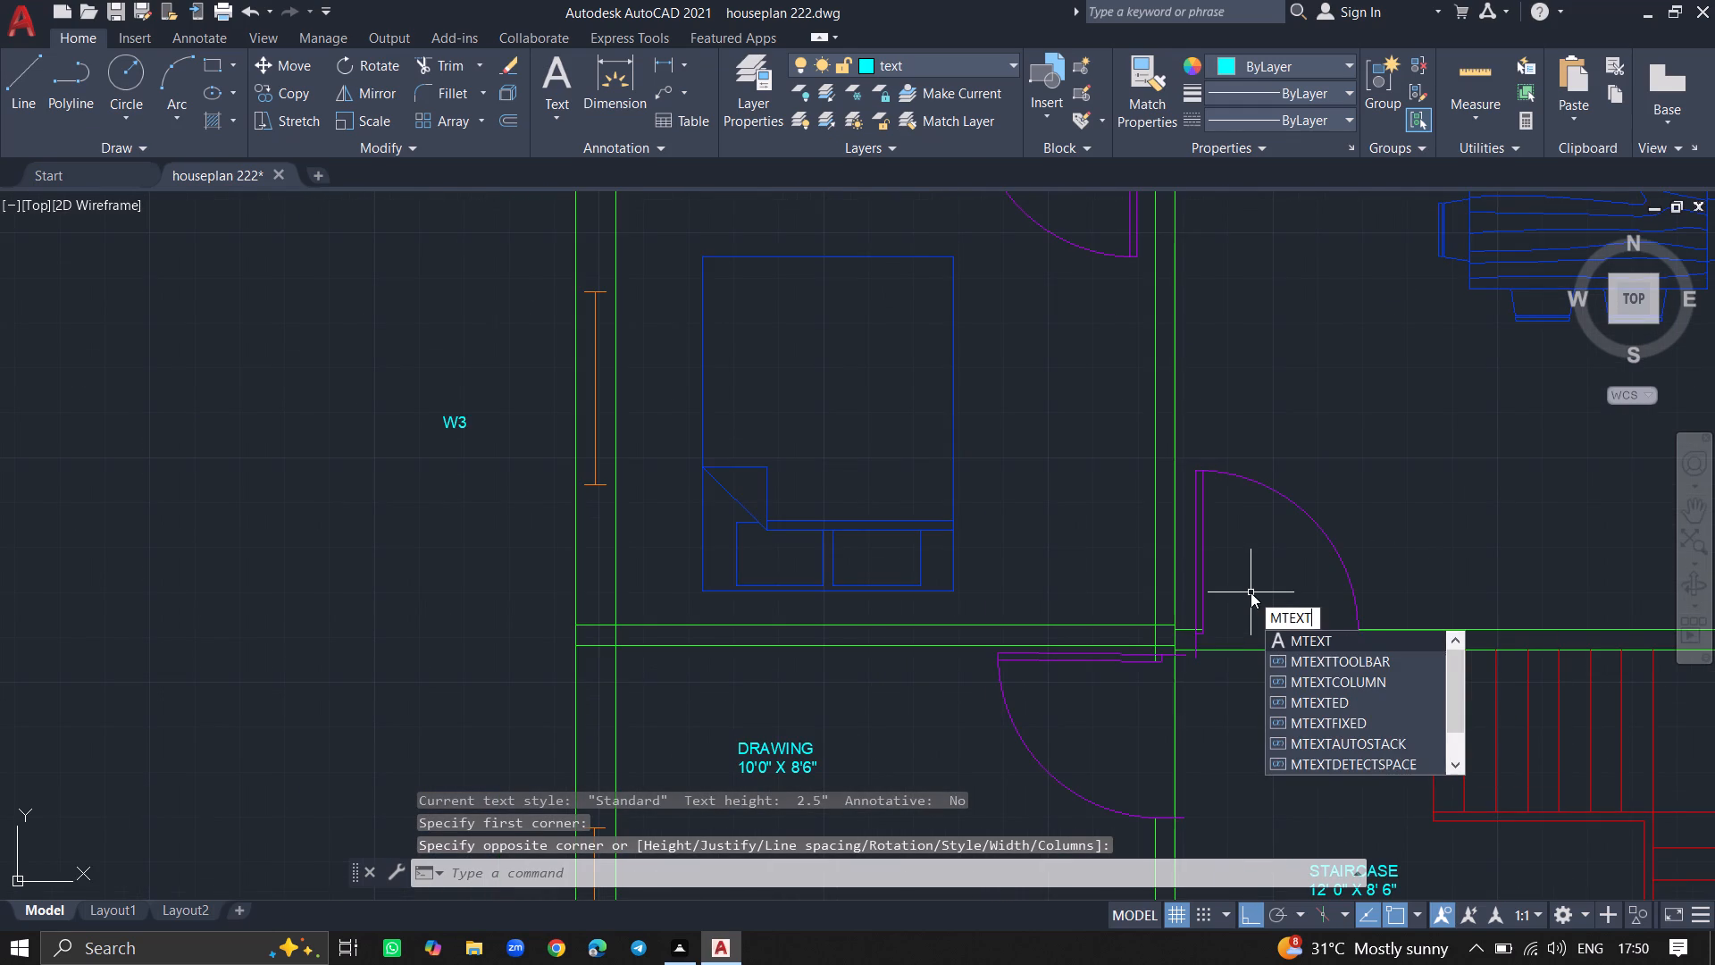
key(Return)
click(1248, 577)
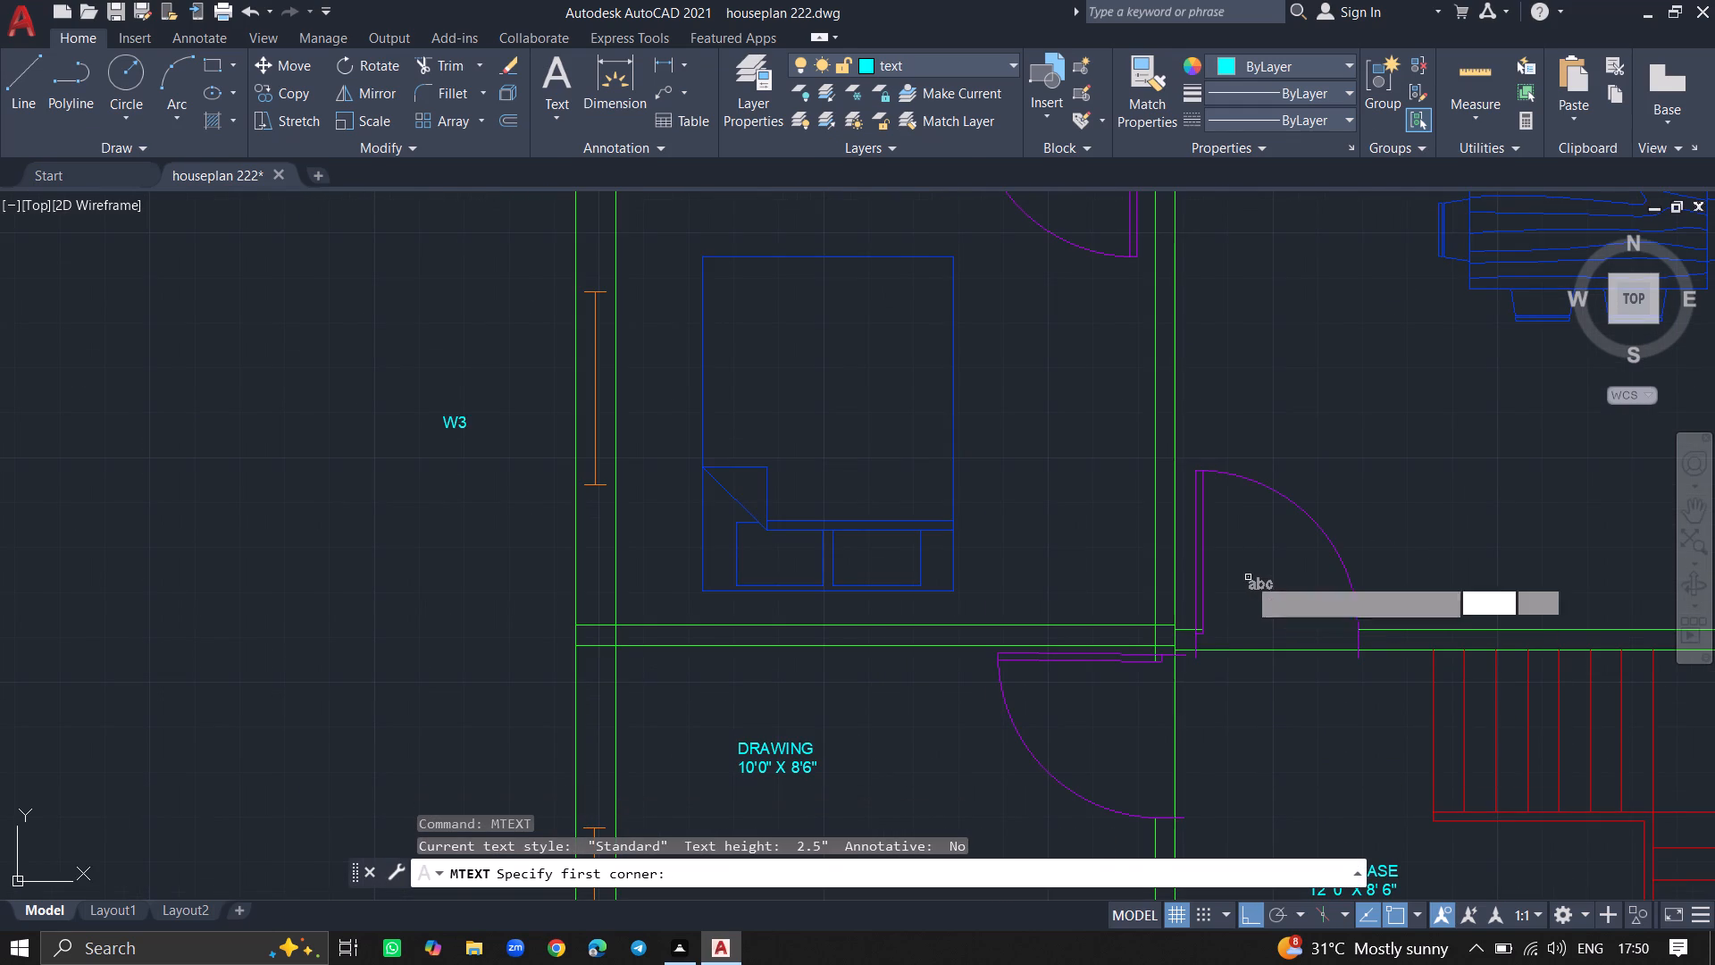
click(1313, 607)
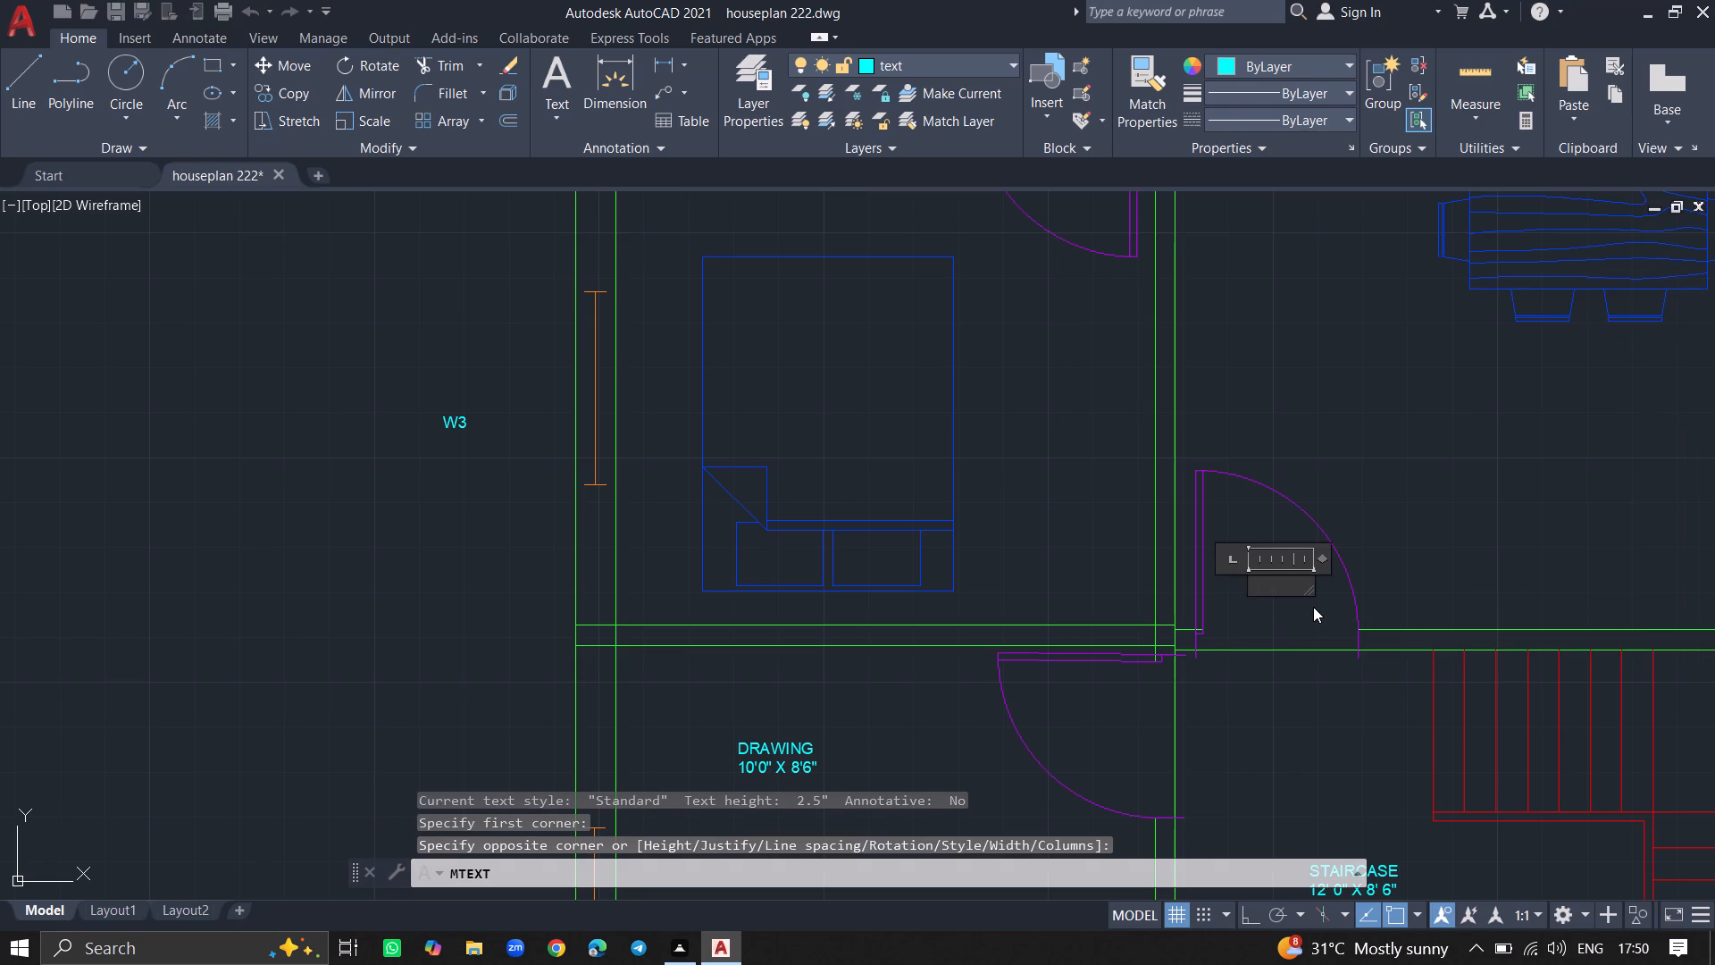
text(D1)
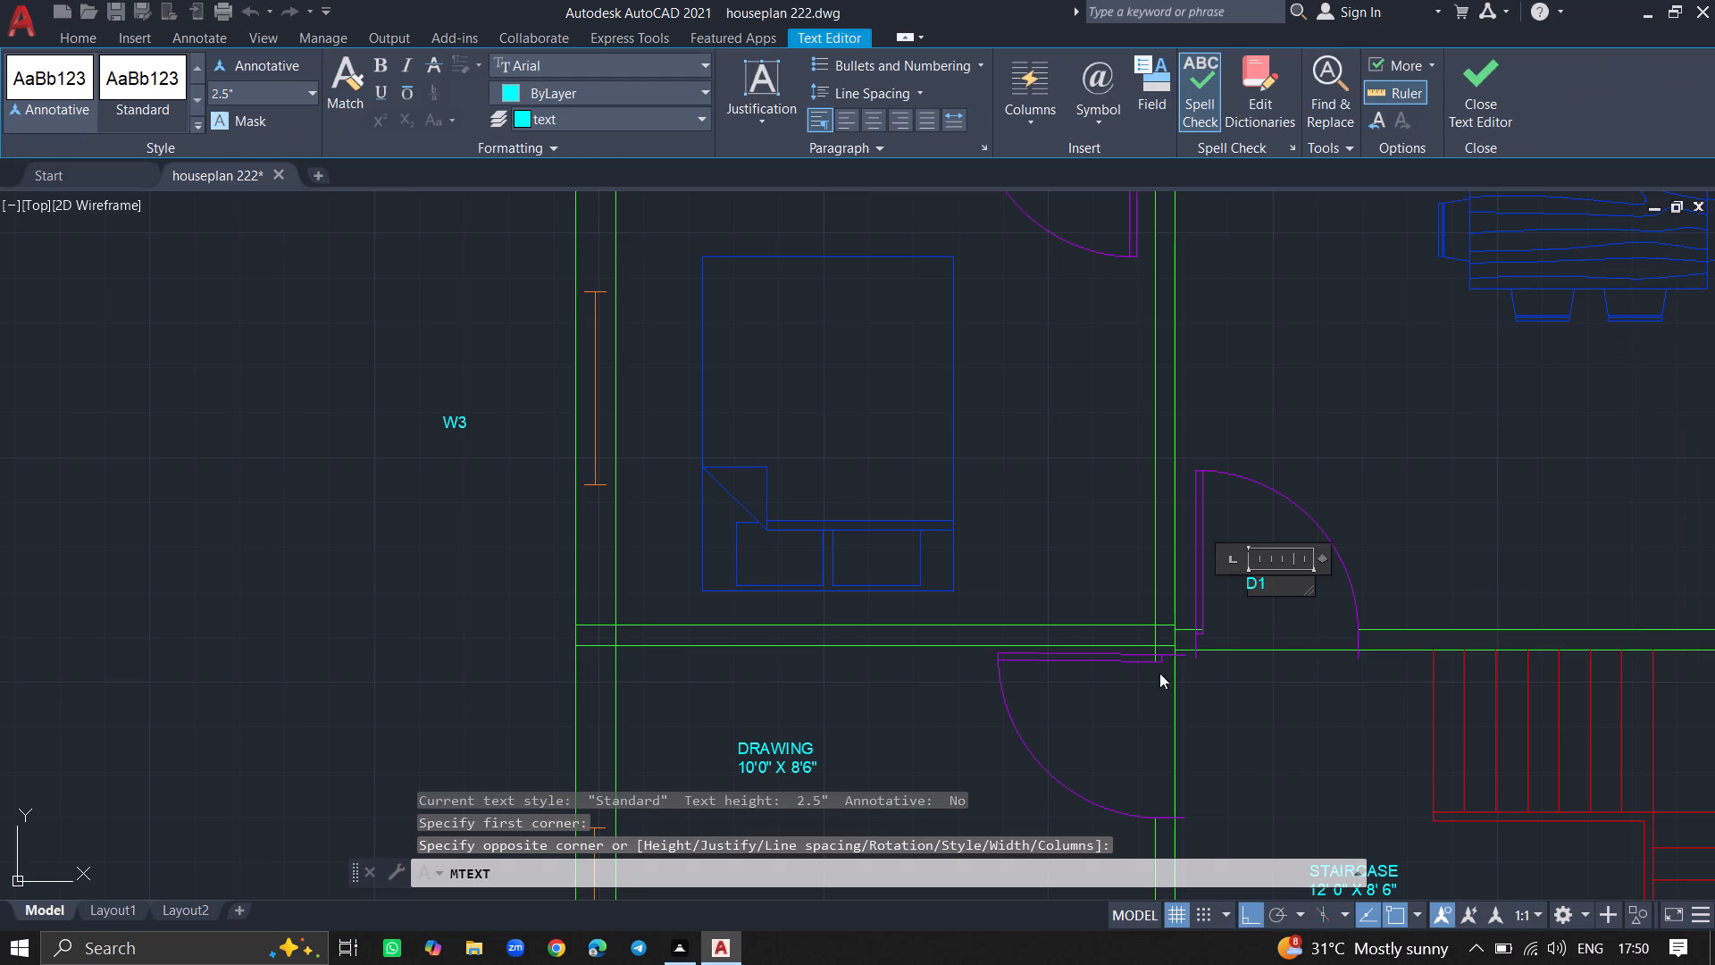
click(1100, 697)
Add a multiline text label D1 inside the swing of the DRAWING room door.
text(MTEXT)
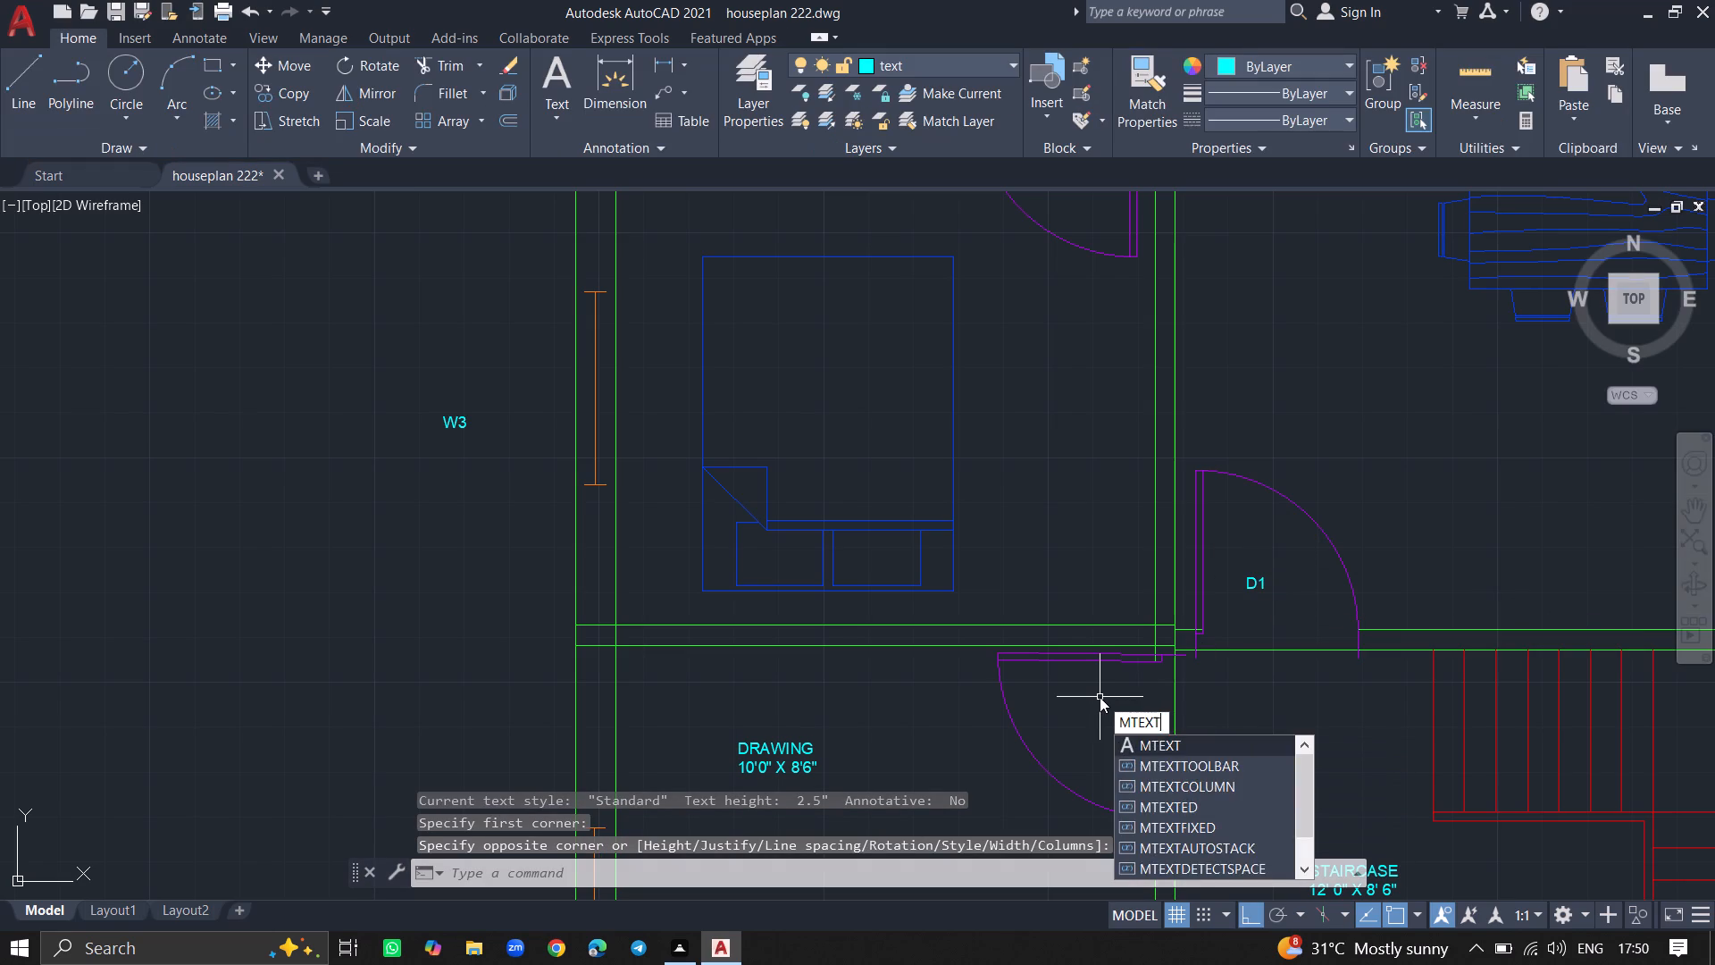
key(Return)
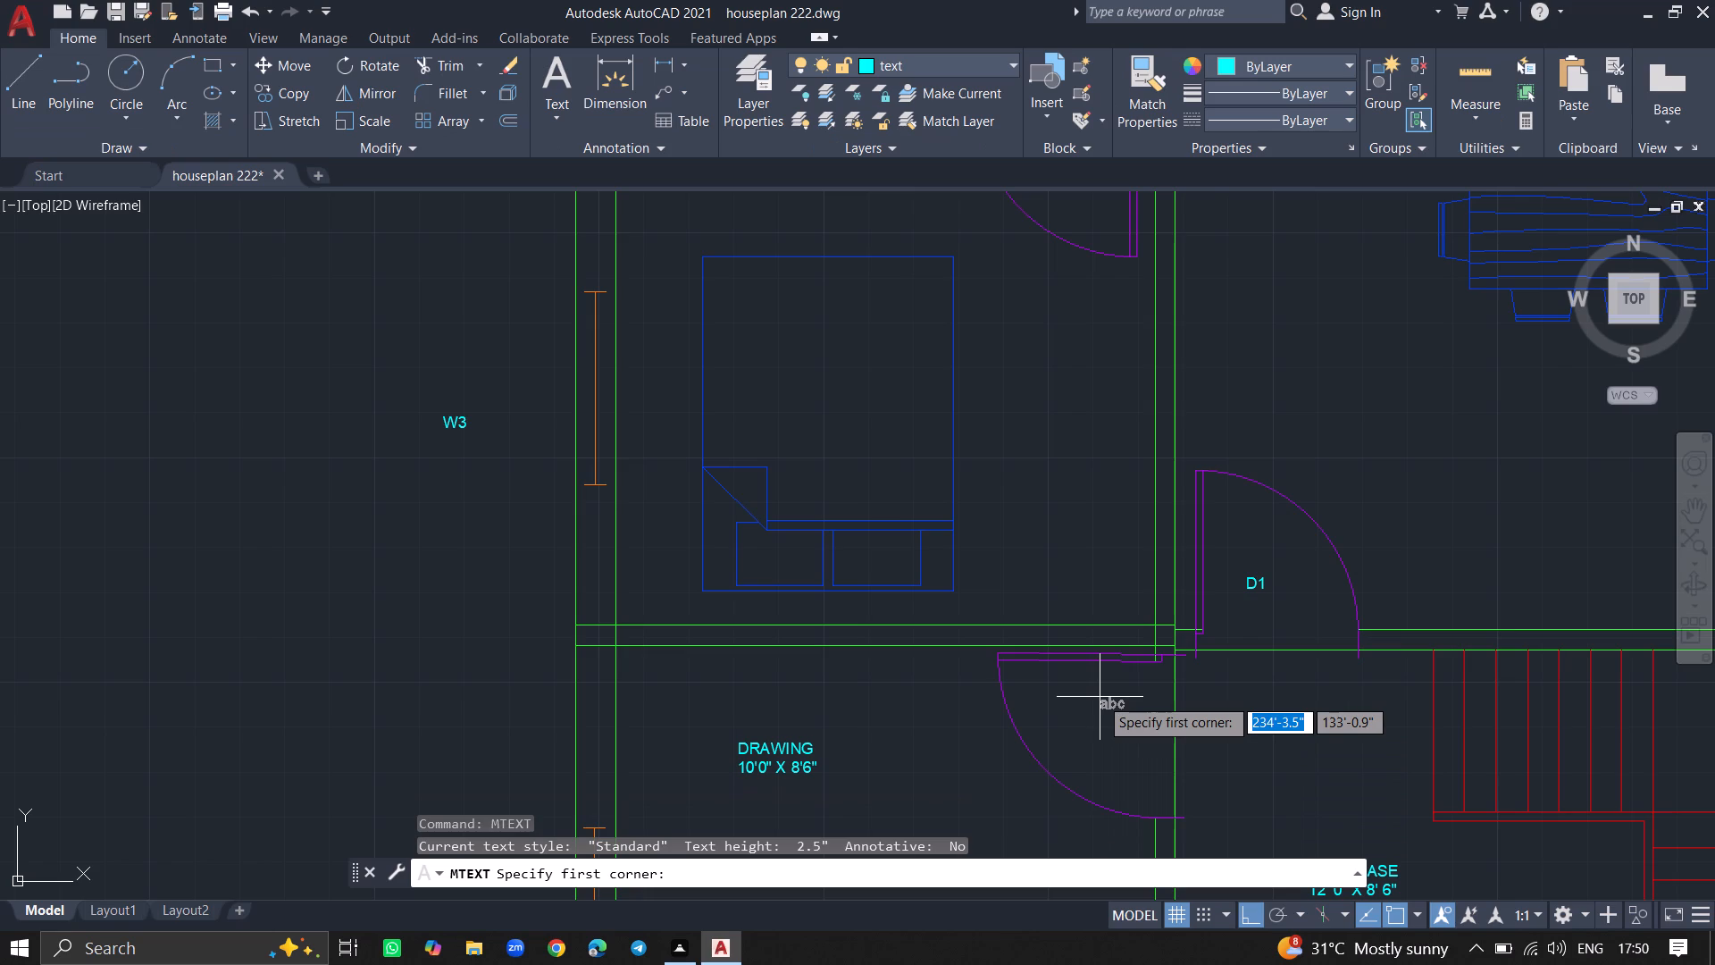
click(1077, 701)
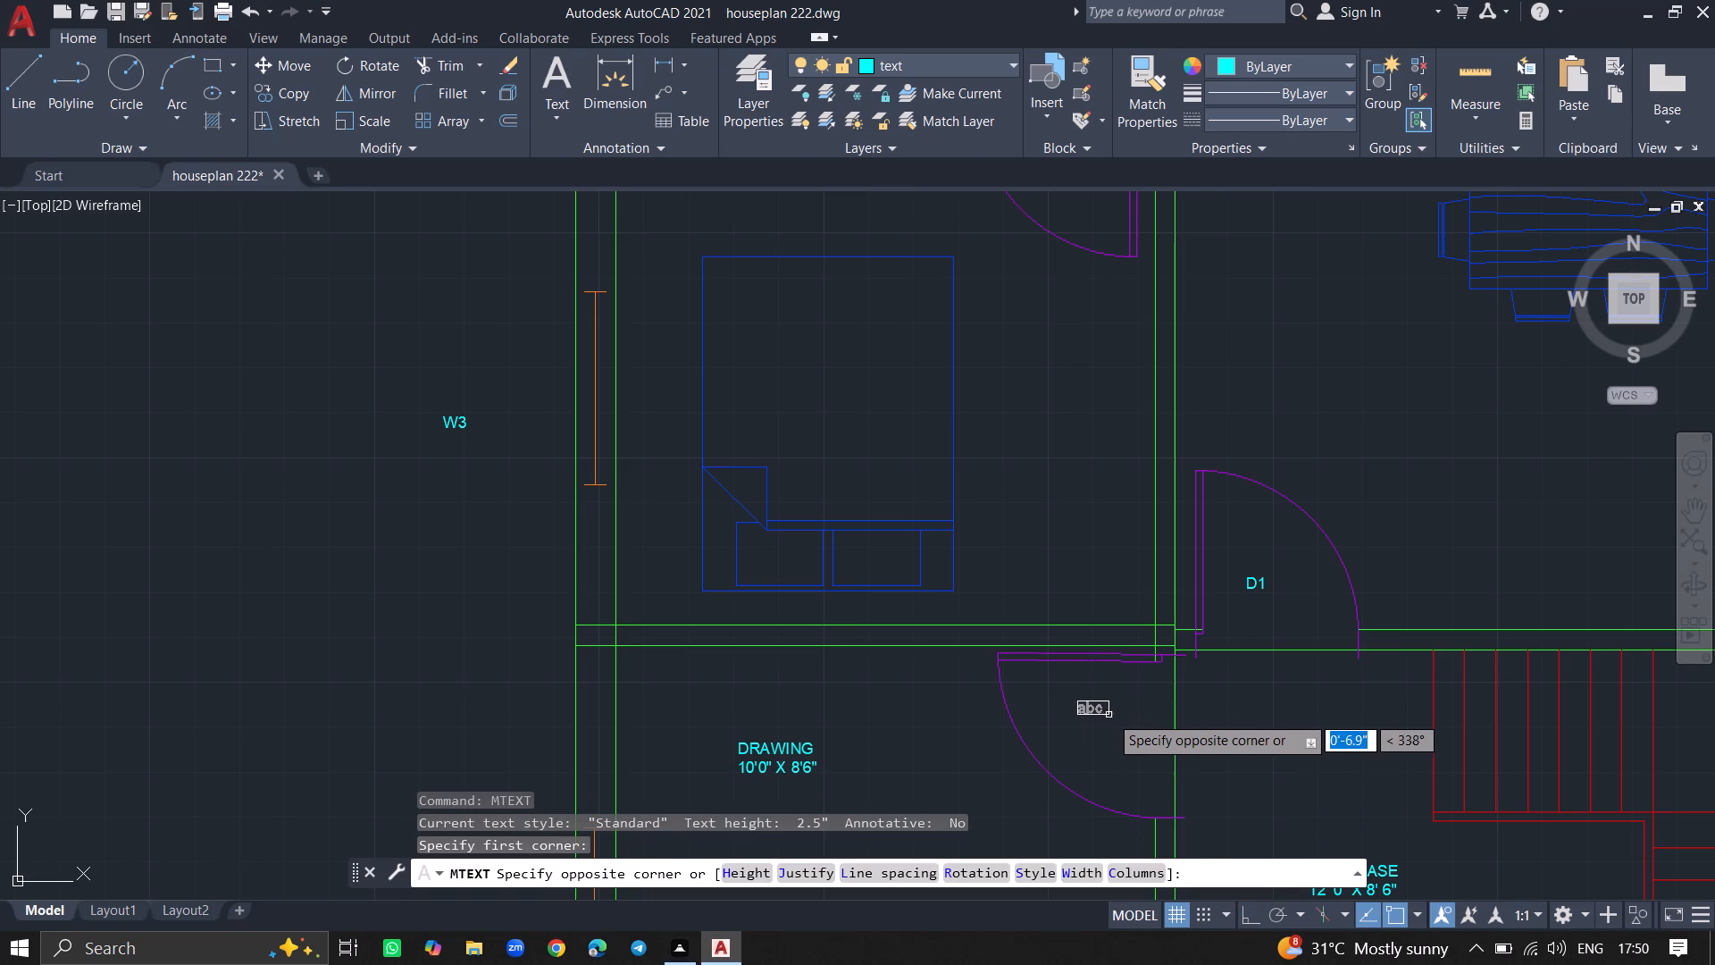
click(1117, 721)
text(D1)
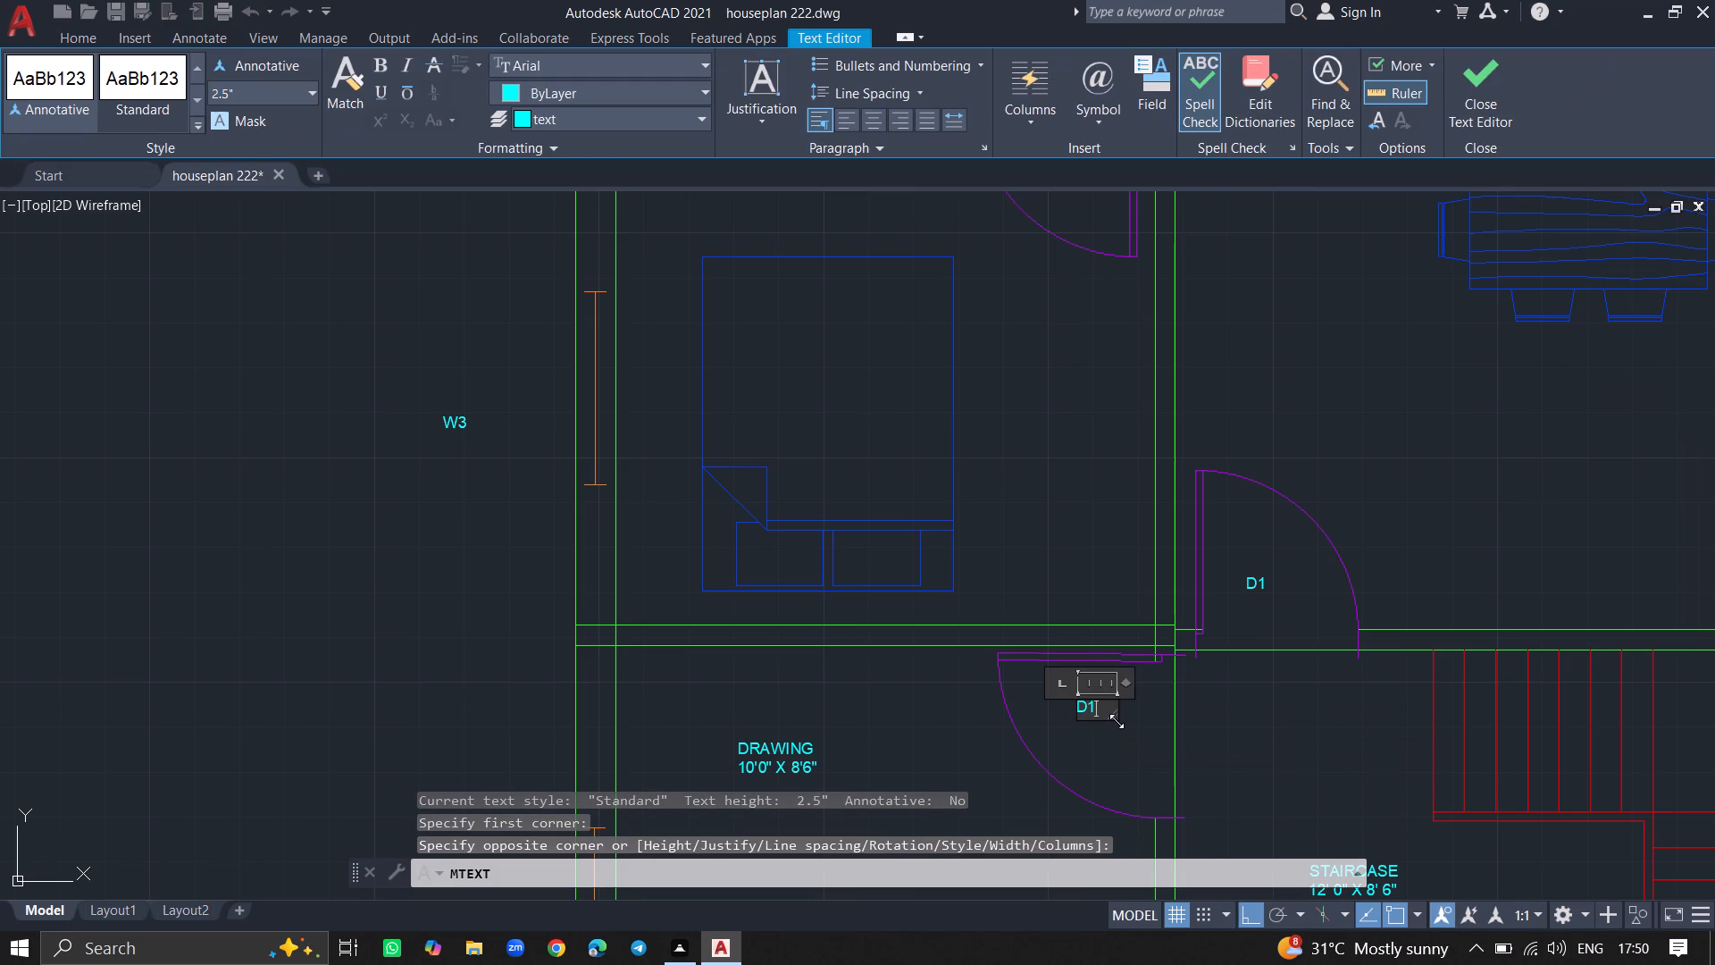
click(1128, 774)
Add a multiline text label D1 inside the swing of the BEDROOM-3 door.
ctrl+scroll(1128, 774, down, 3)
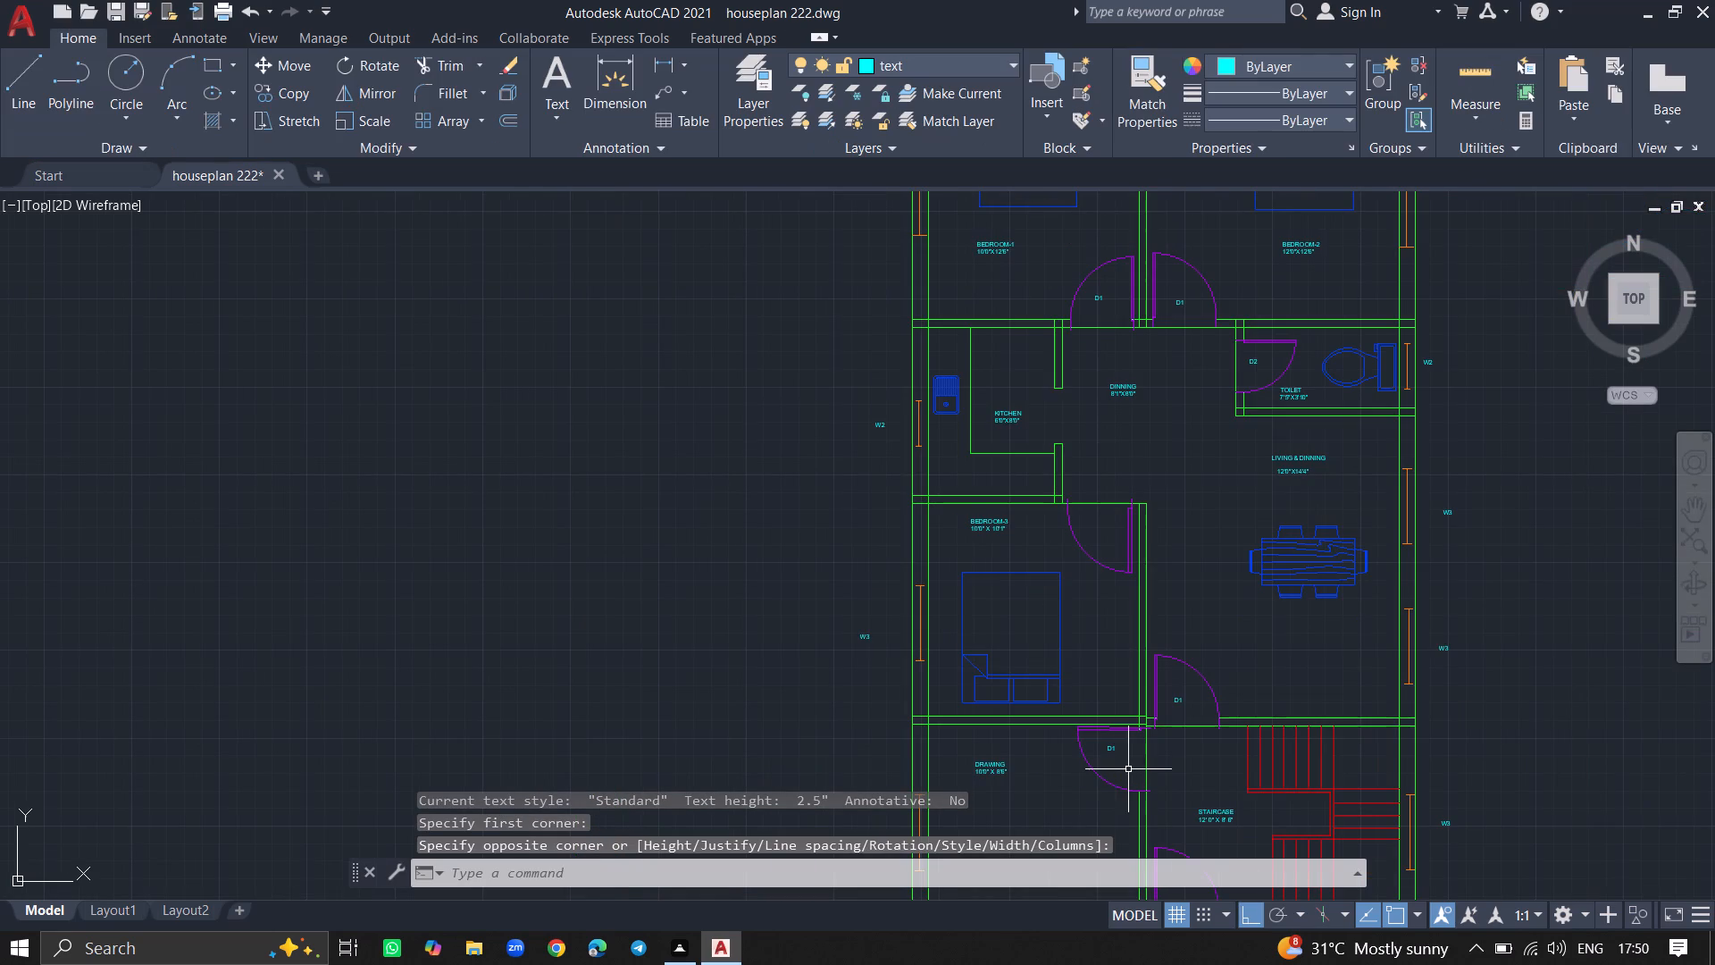
ctrl+scroll(1105, 524, up, 1)
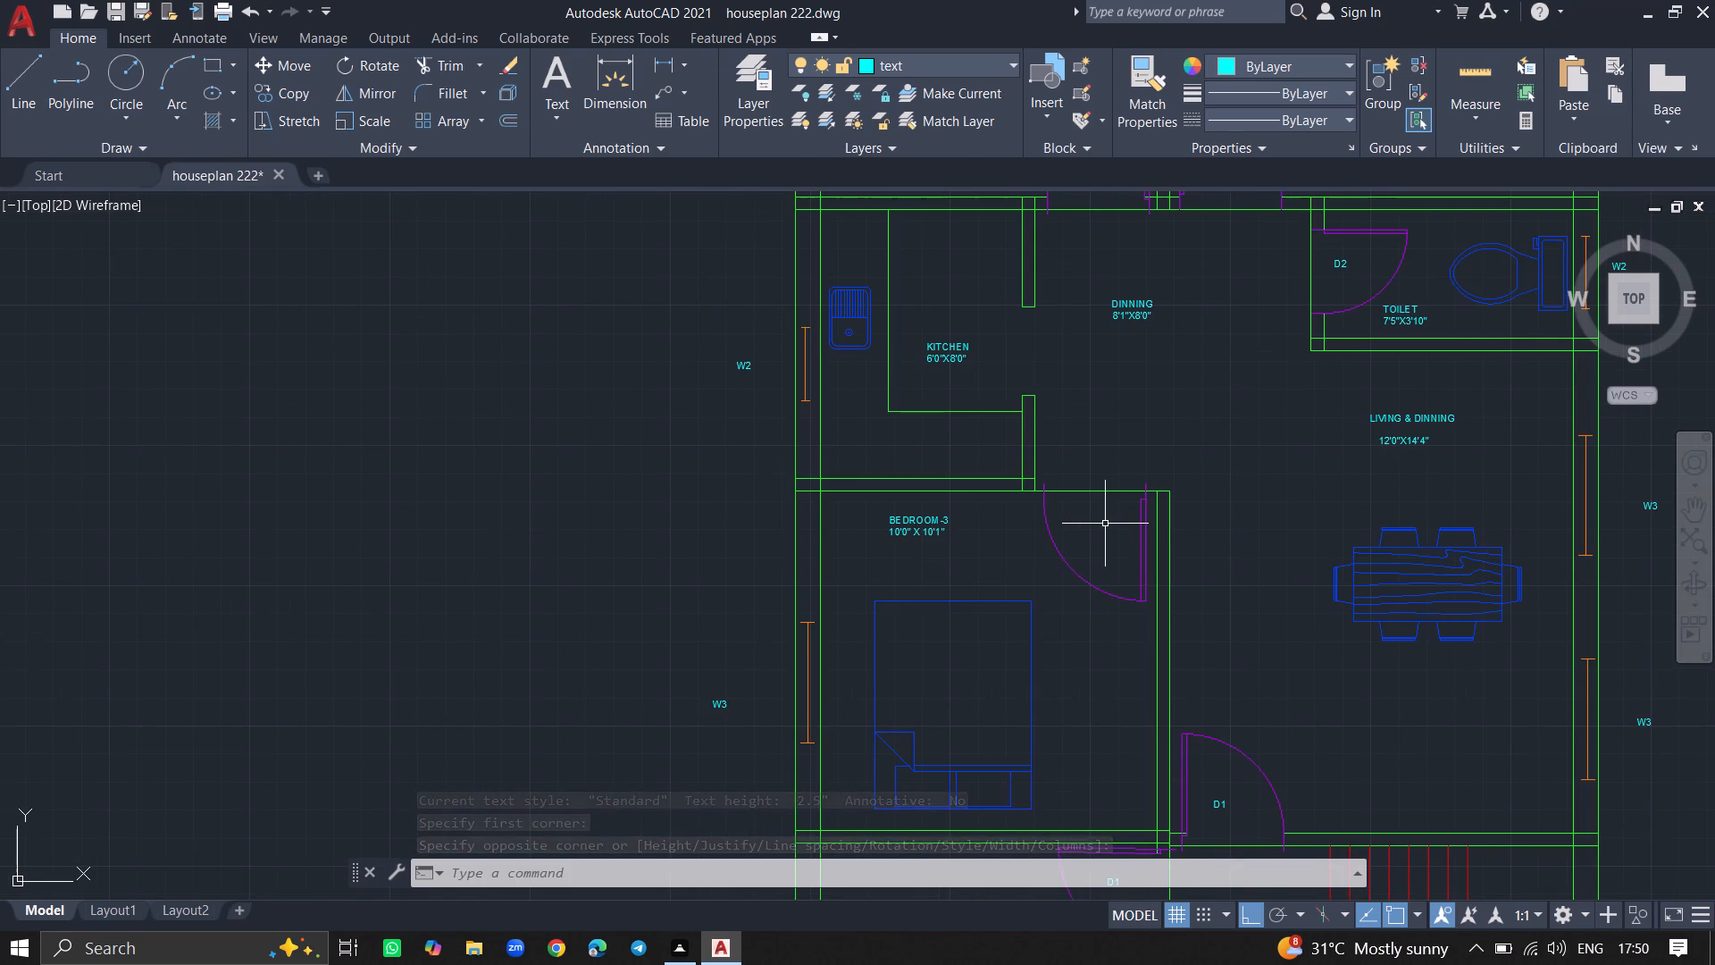
text(MTEXT)
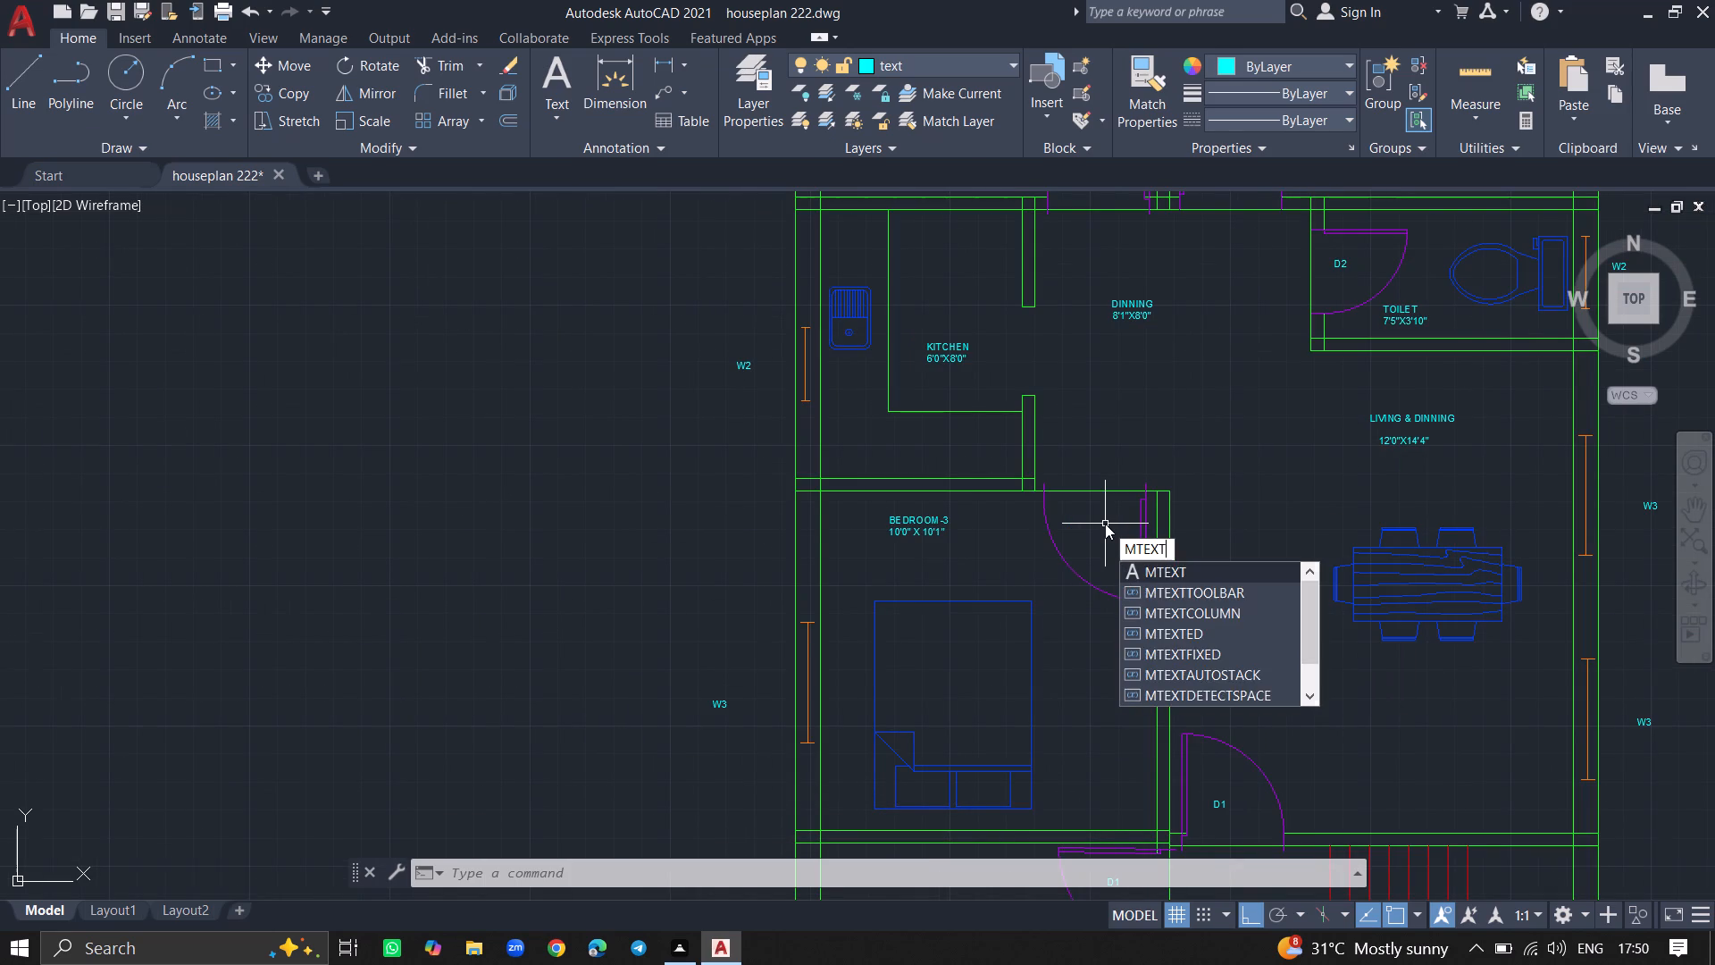
key(Return)
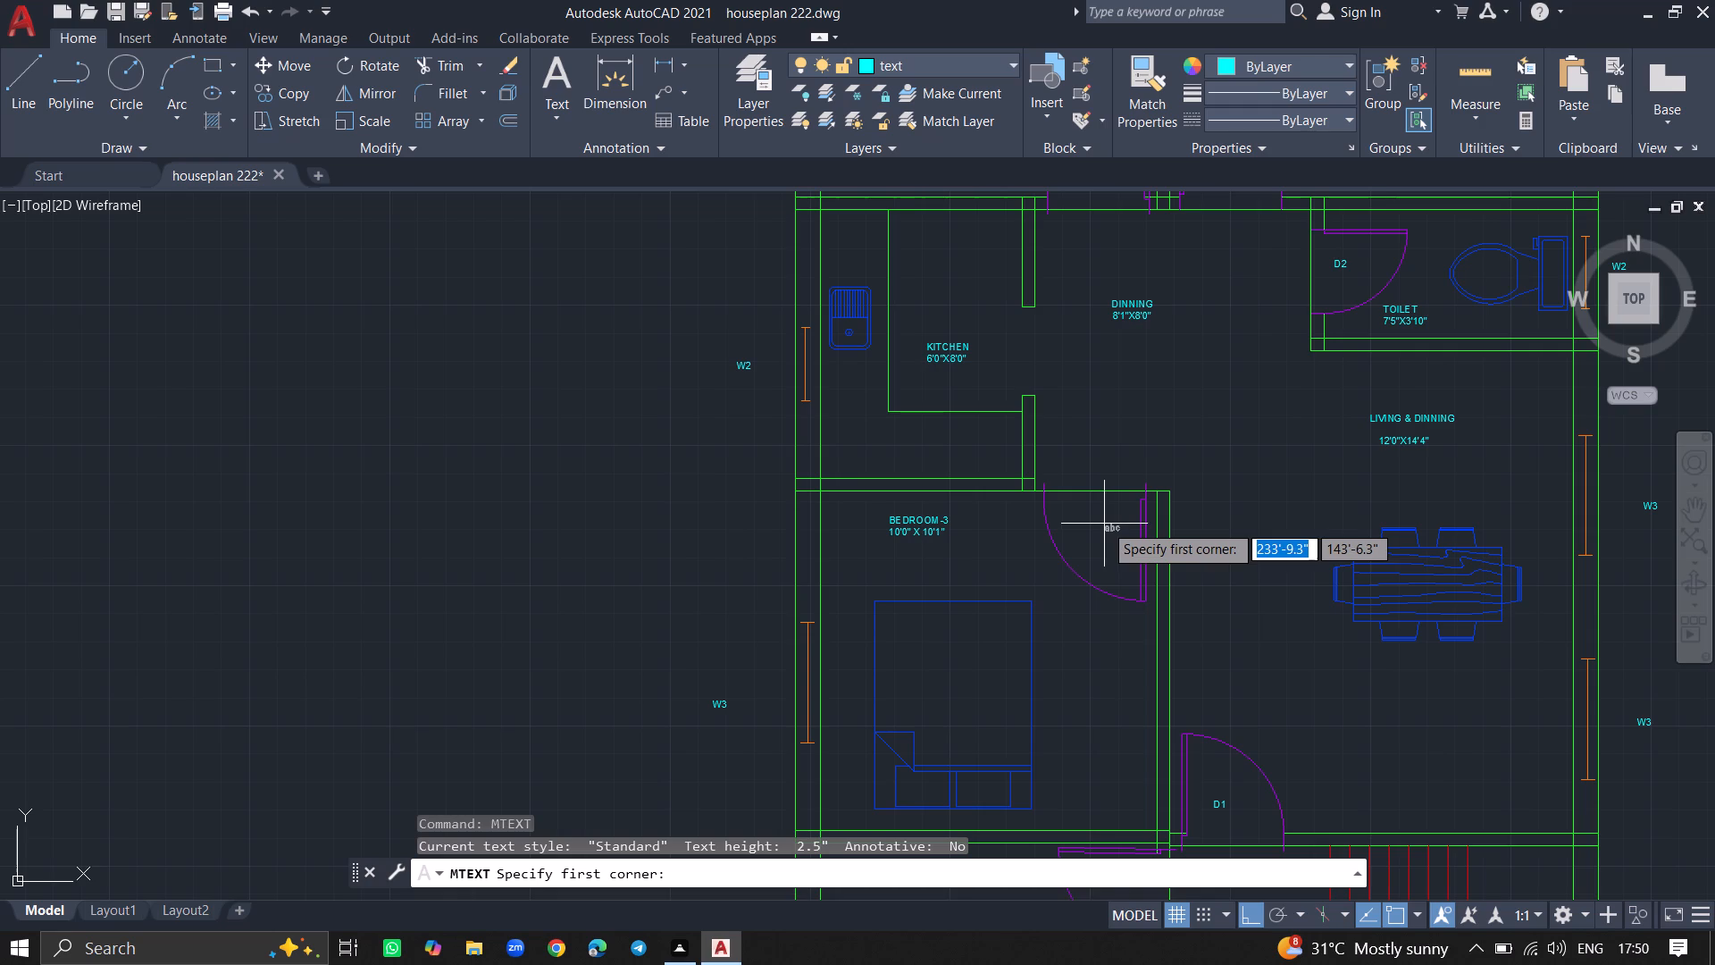
click(1089, 525)
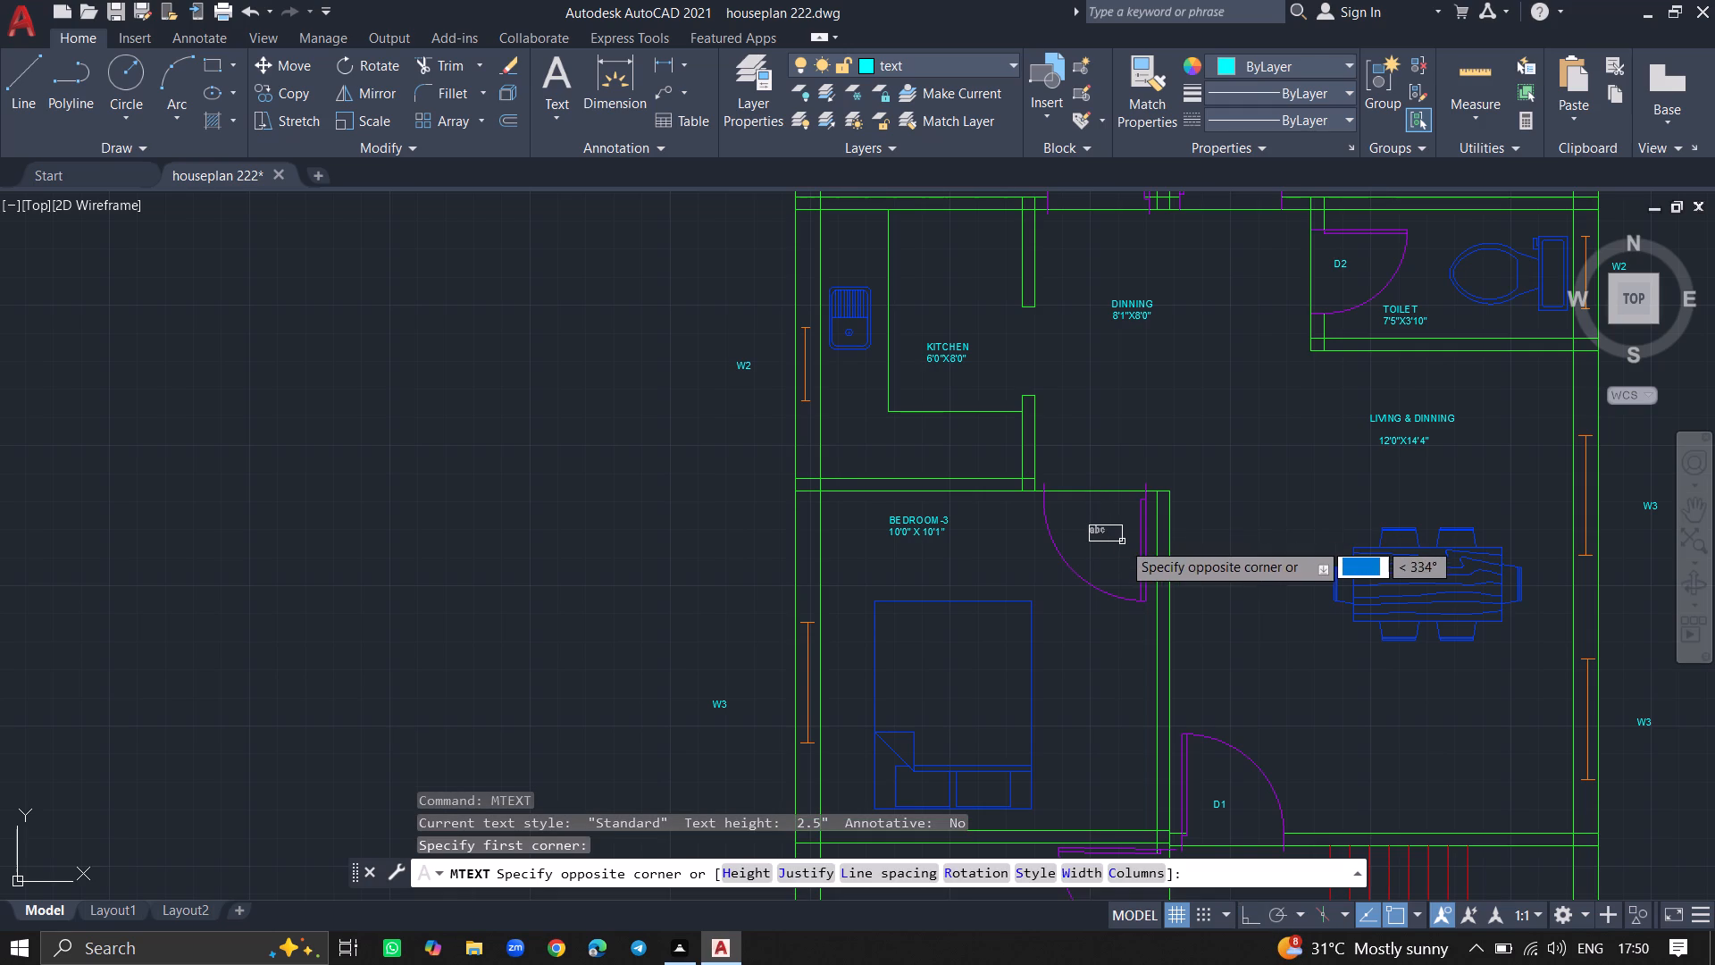
click(1122, 541)
text(D1)
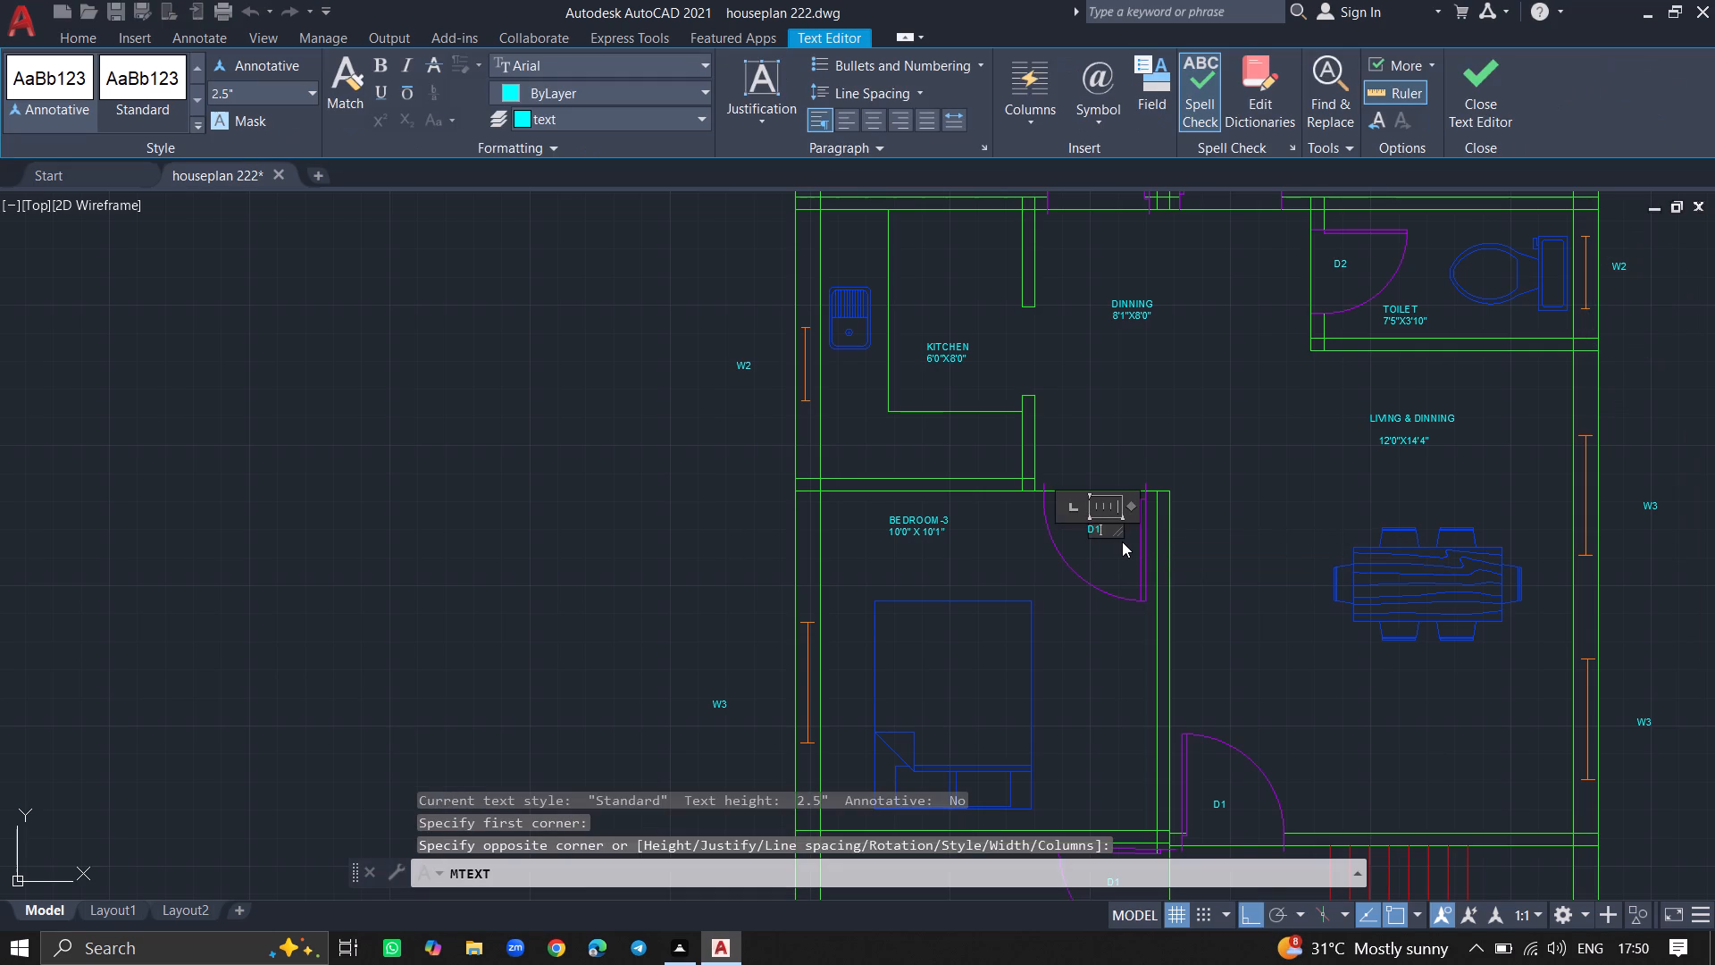
click(1114, 571)
ctrl+scroll(1114, 571, down, 2)
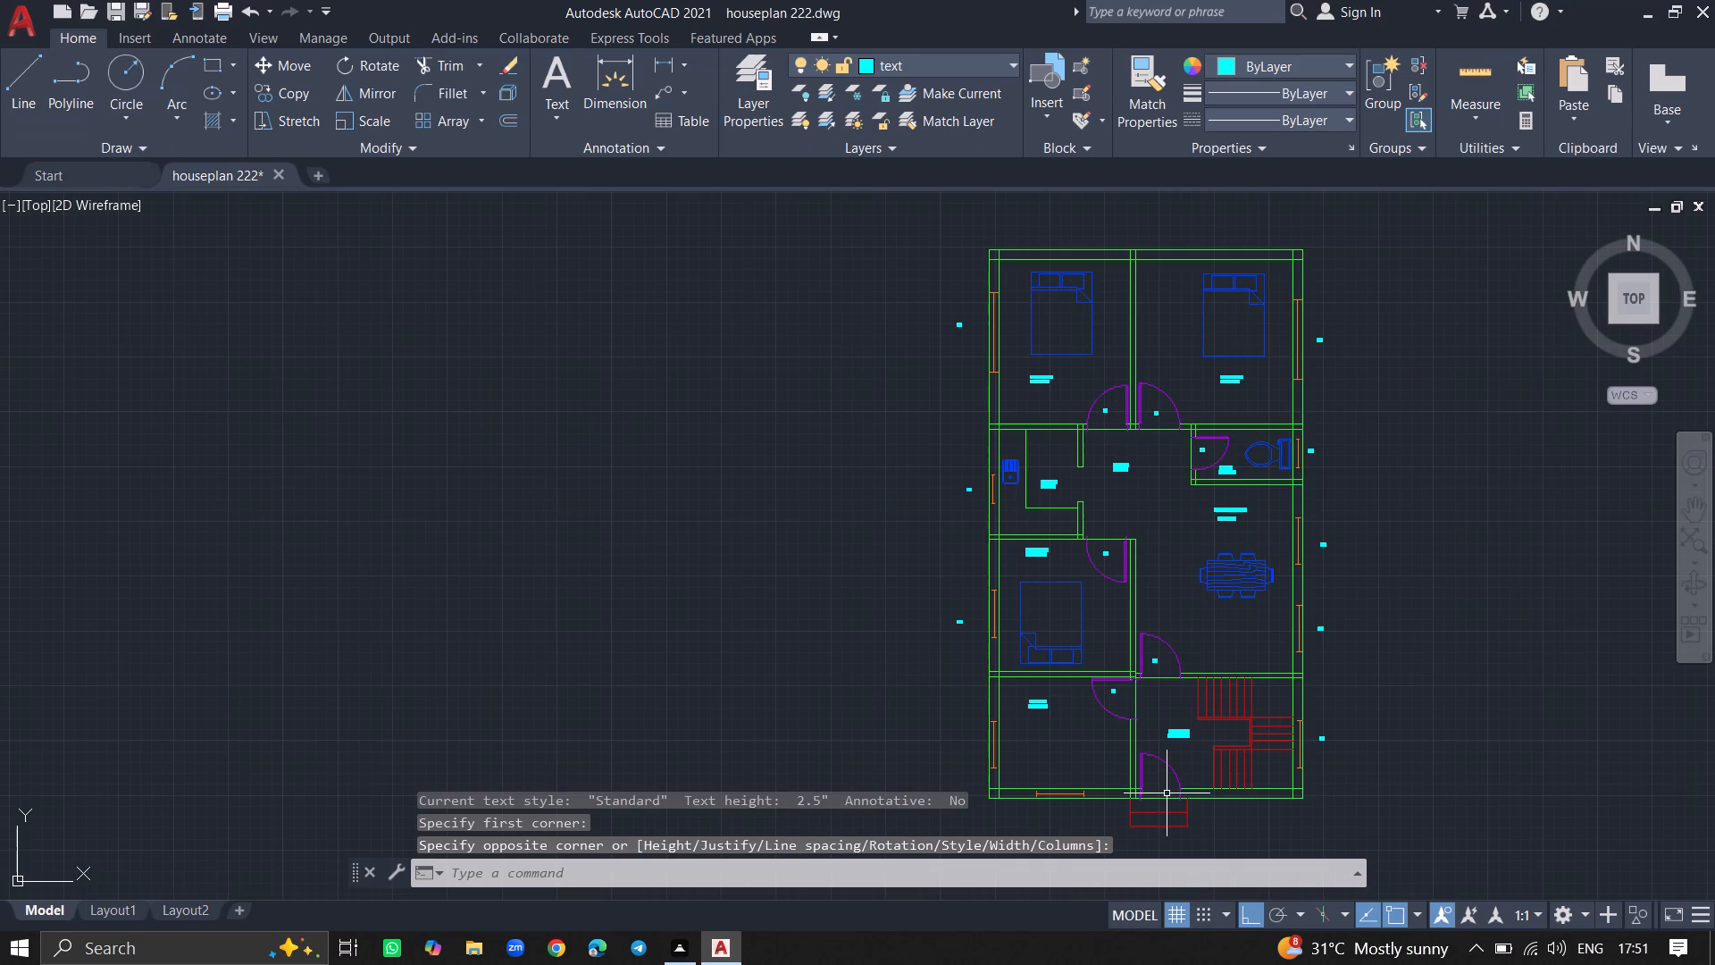
Add a multiline text label D1 inside the swing of the STAIRCASE entrance door by the outside steps.
ctrl+scroll(1167, 793, up, 3)
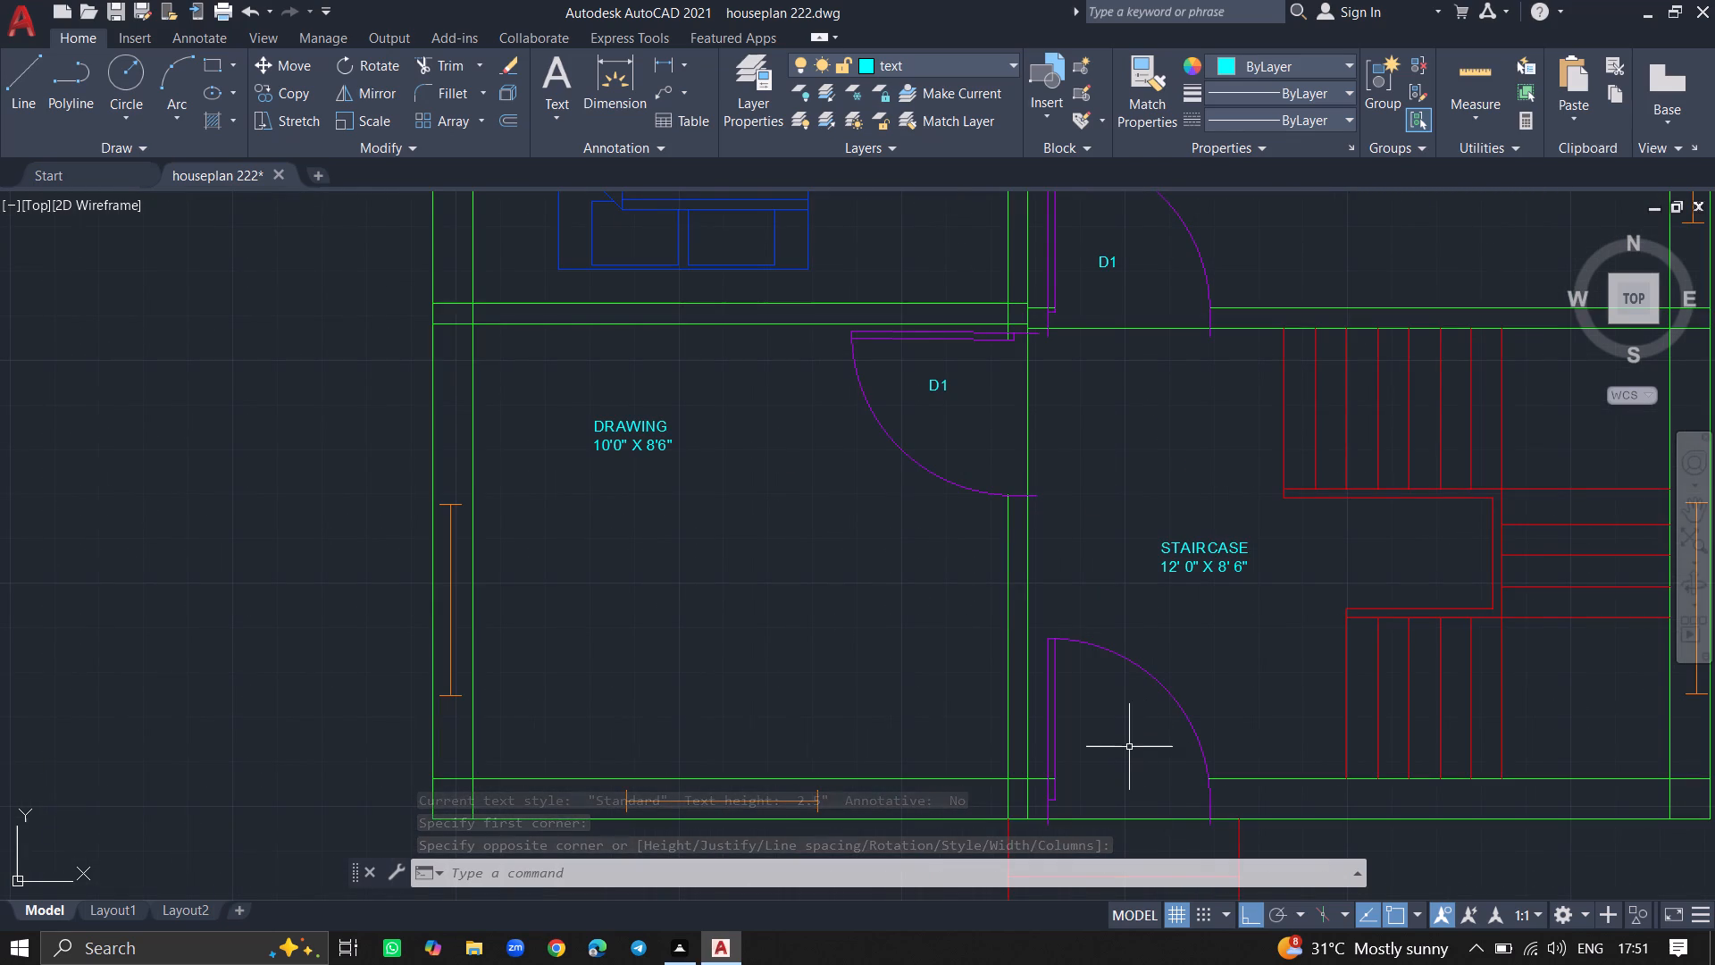
text(MTEXT)
key(Return)
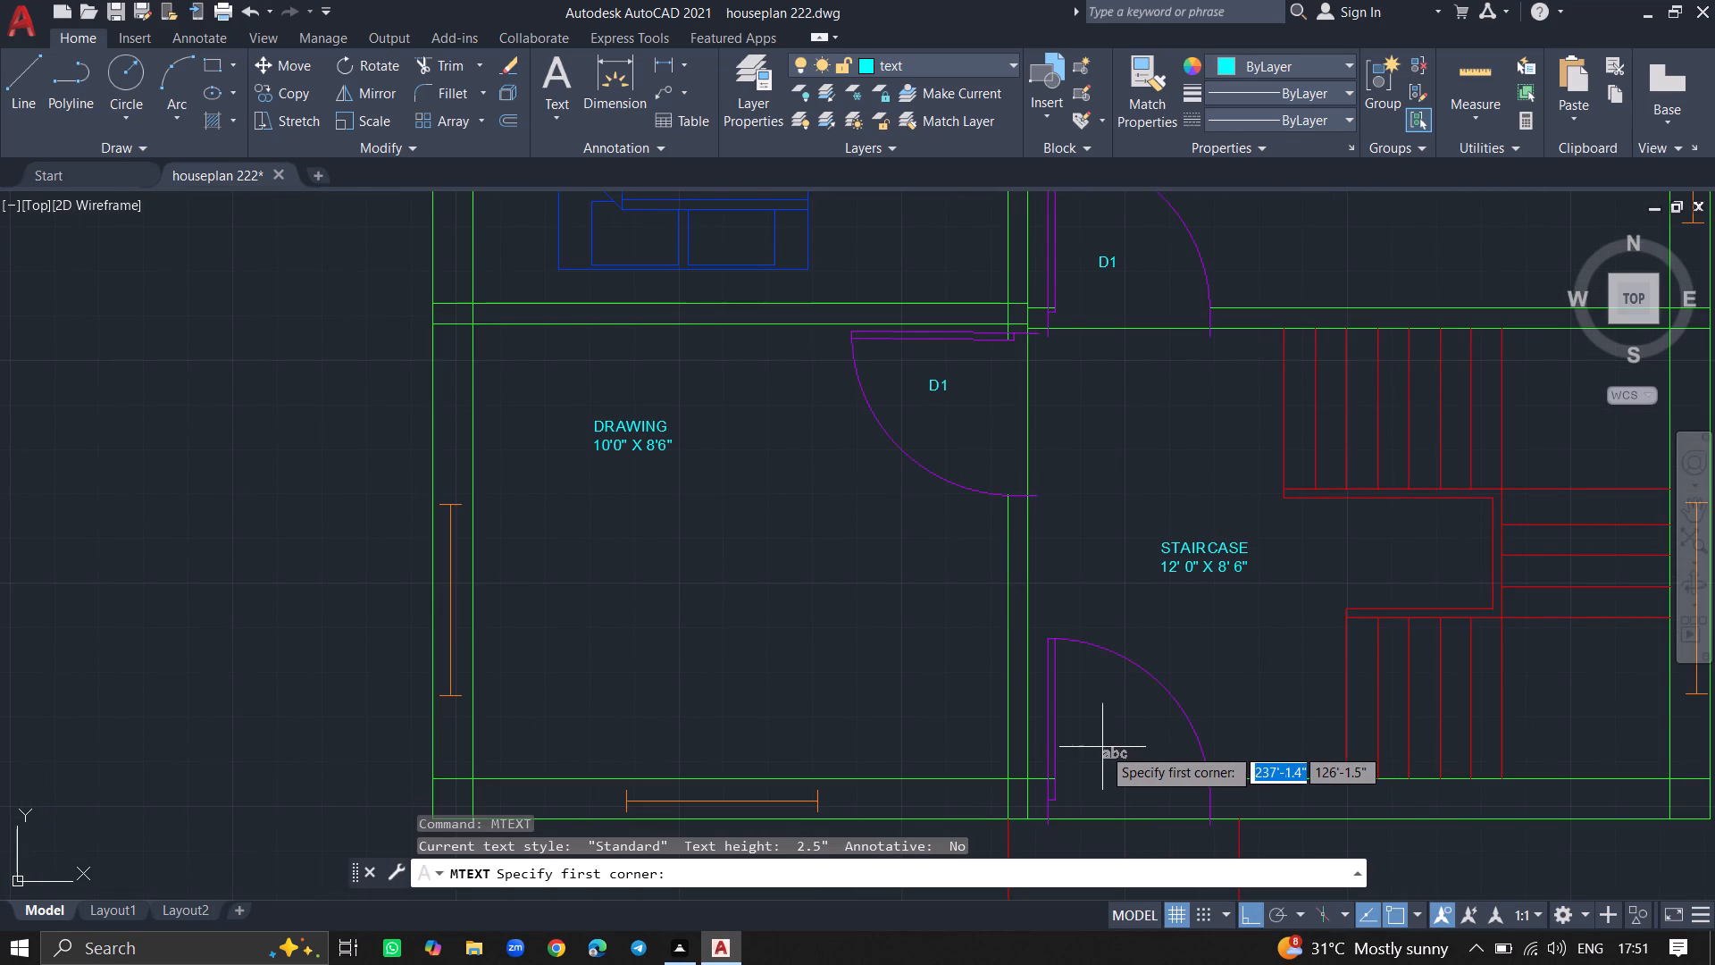
click(1098, 743)
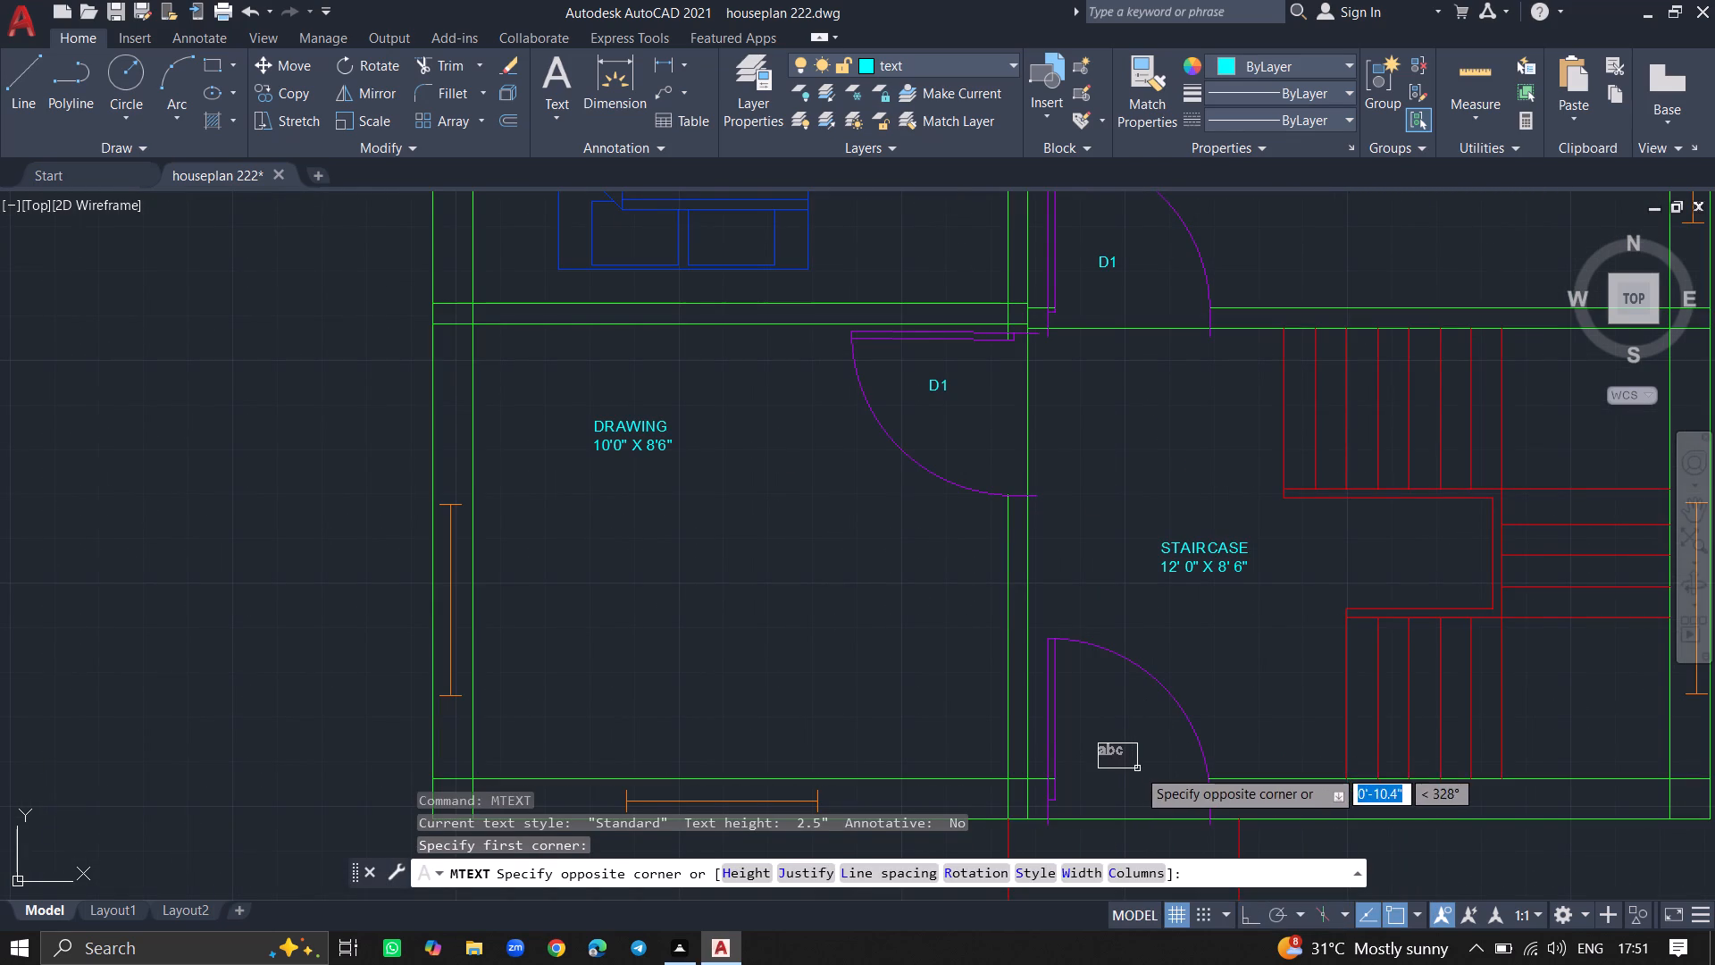
click(1137, 768)
text(D1)
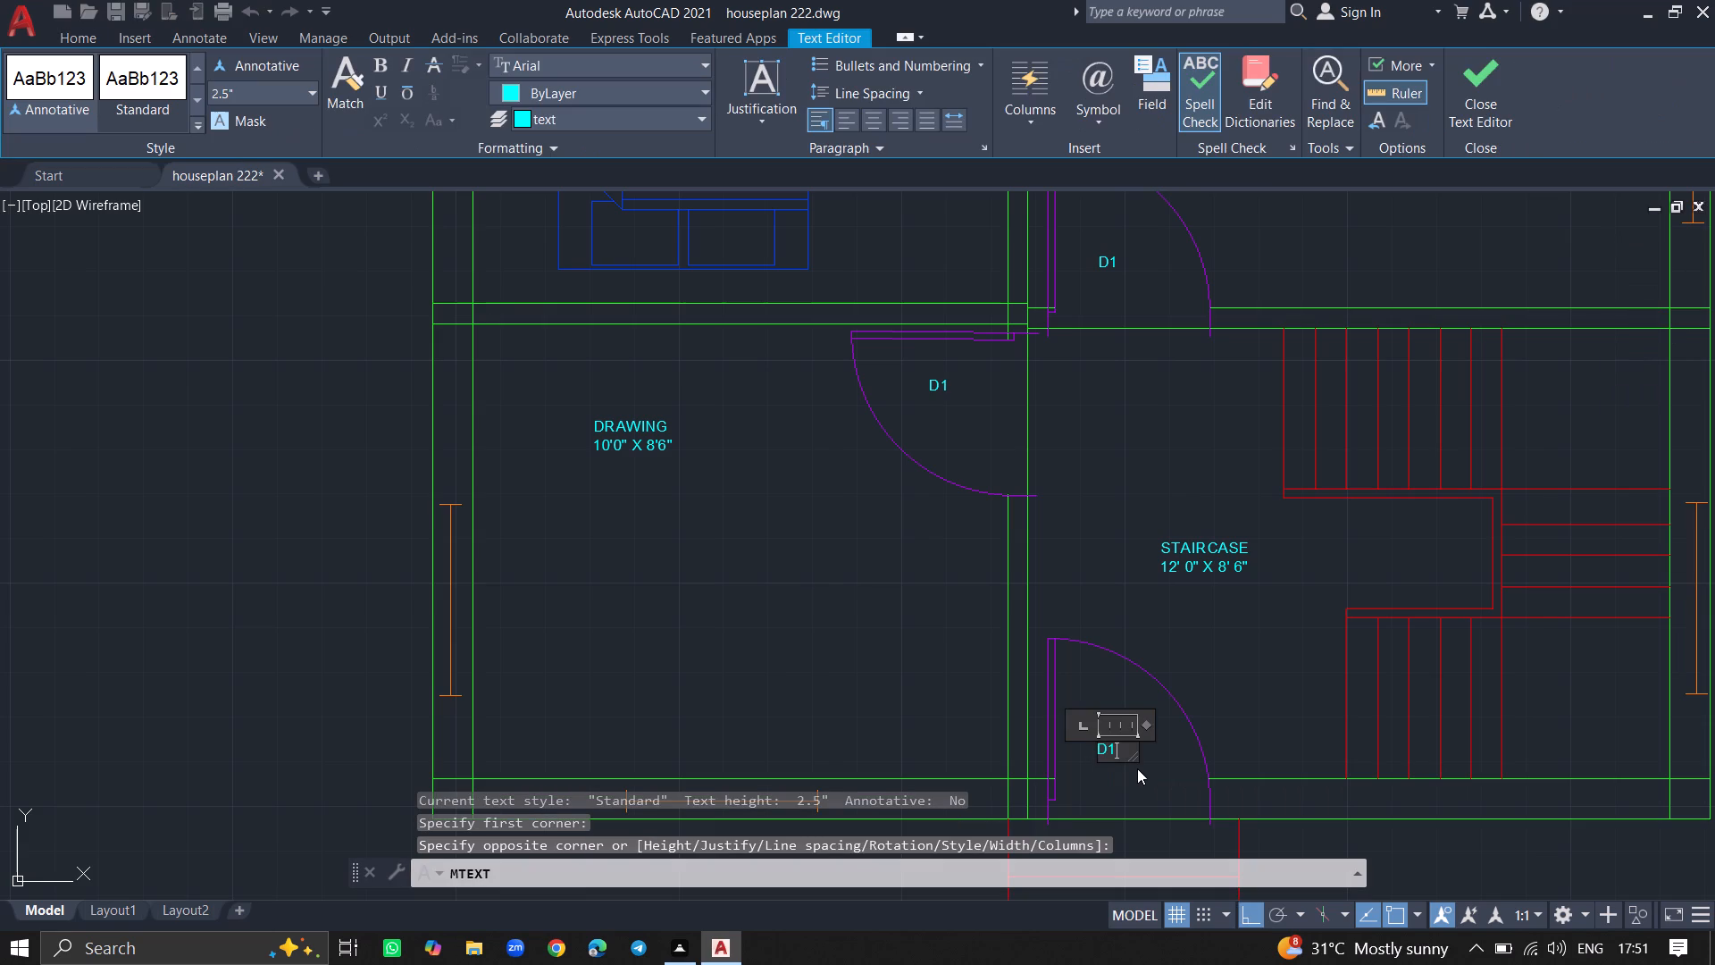
click(849, 675)
Add a multiline text label W3 outside the west wall, beside the DRAWING room window.
ctrl+scroll(849, 675, down, 2)
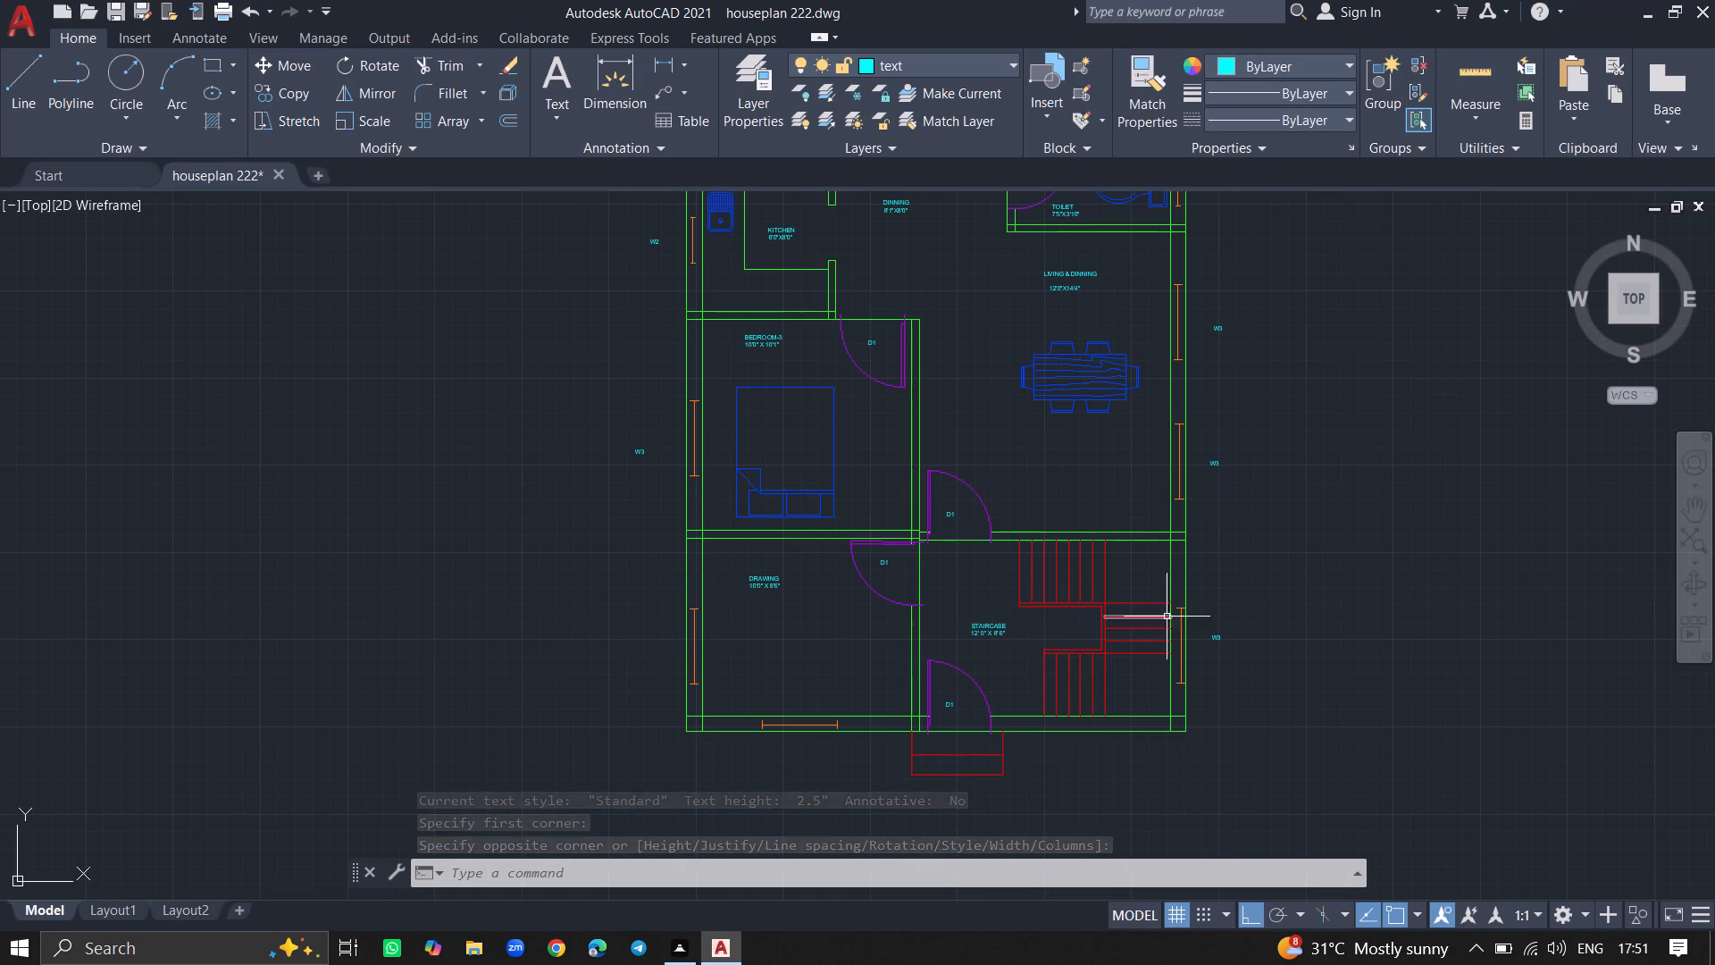
ctrl+scroll(1209, 637, up, 3)
ctrl+scroll(1150, 645, down, 4)
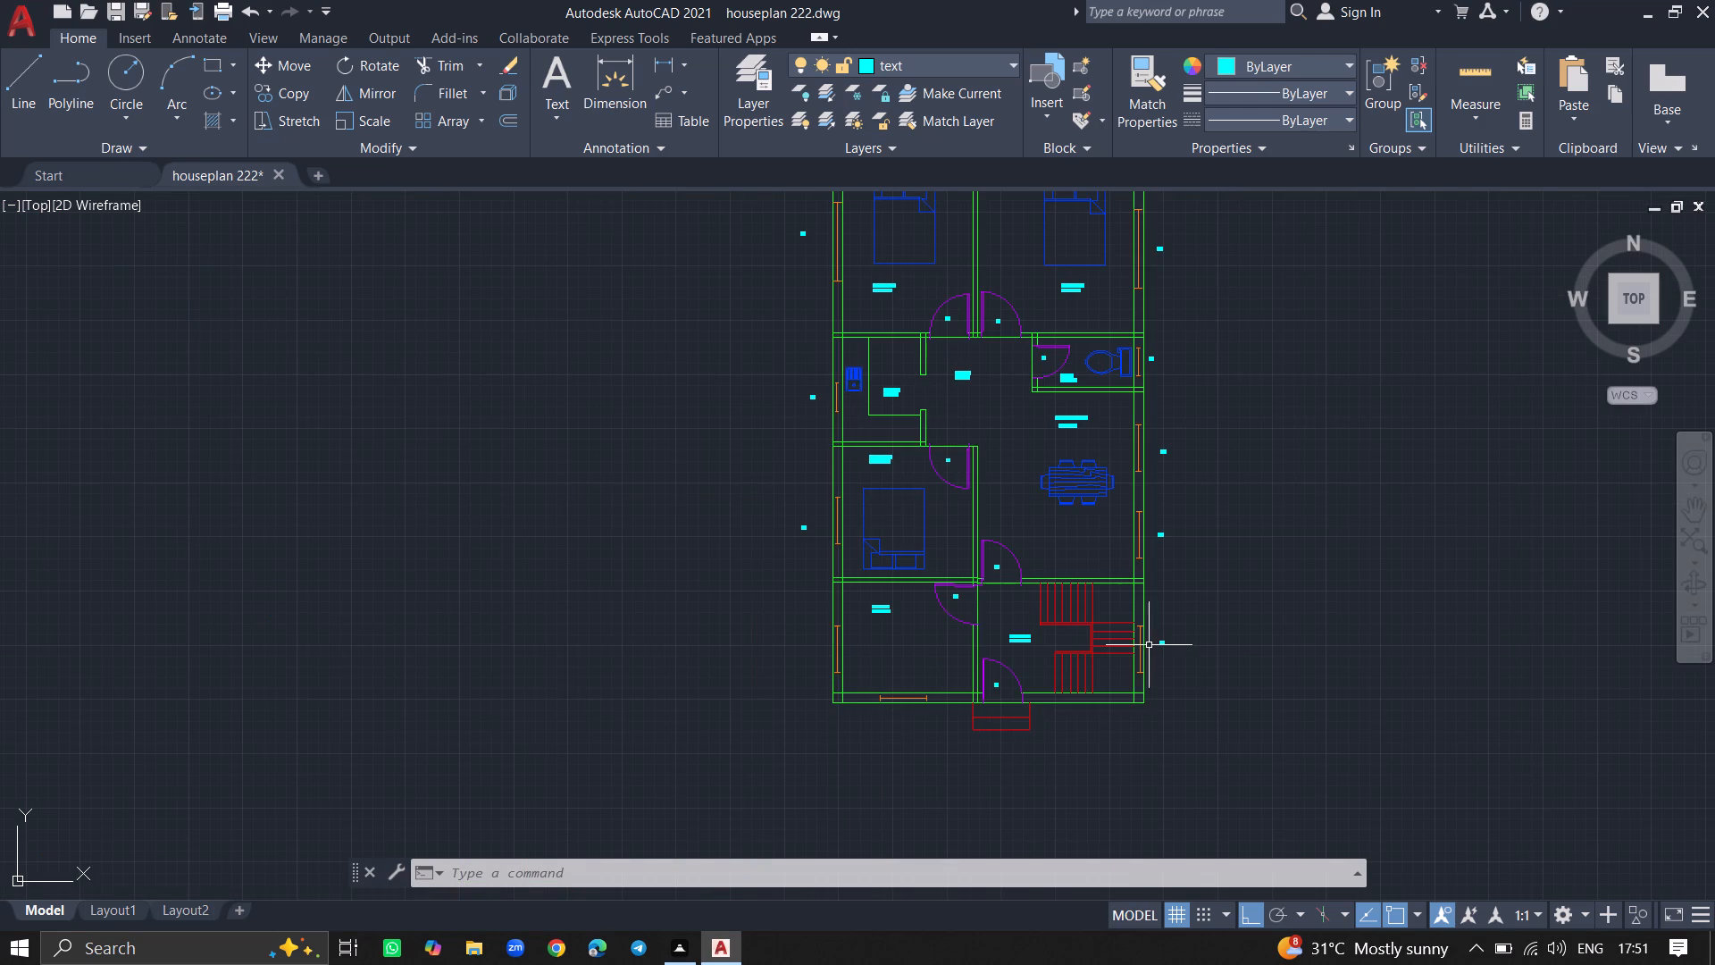
ctrl+scroll(803, 642, up, 1)
text(MTEXT)
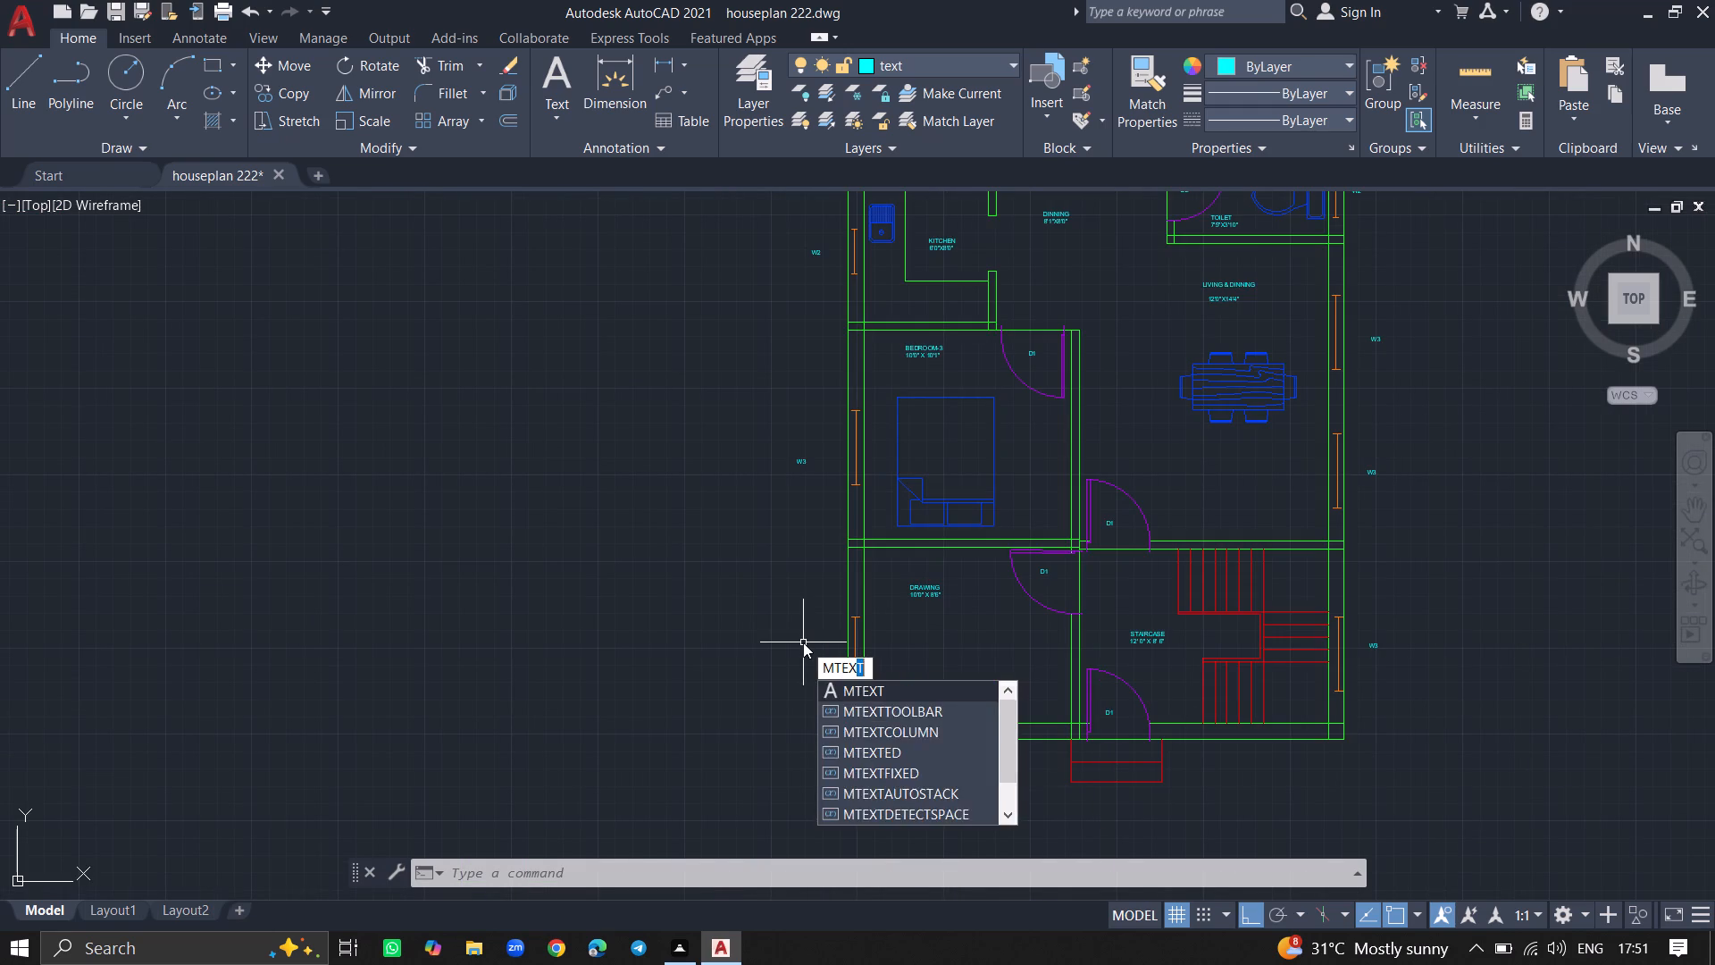
key(Return)
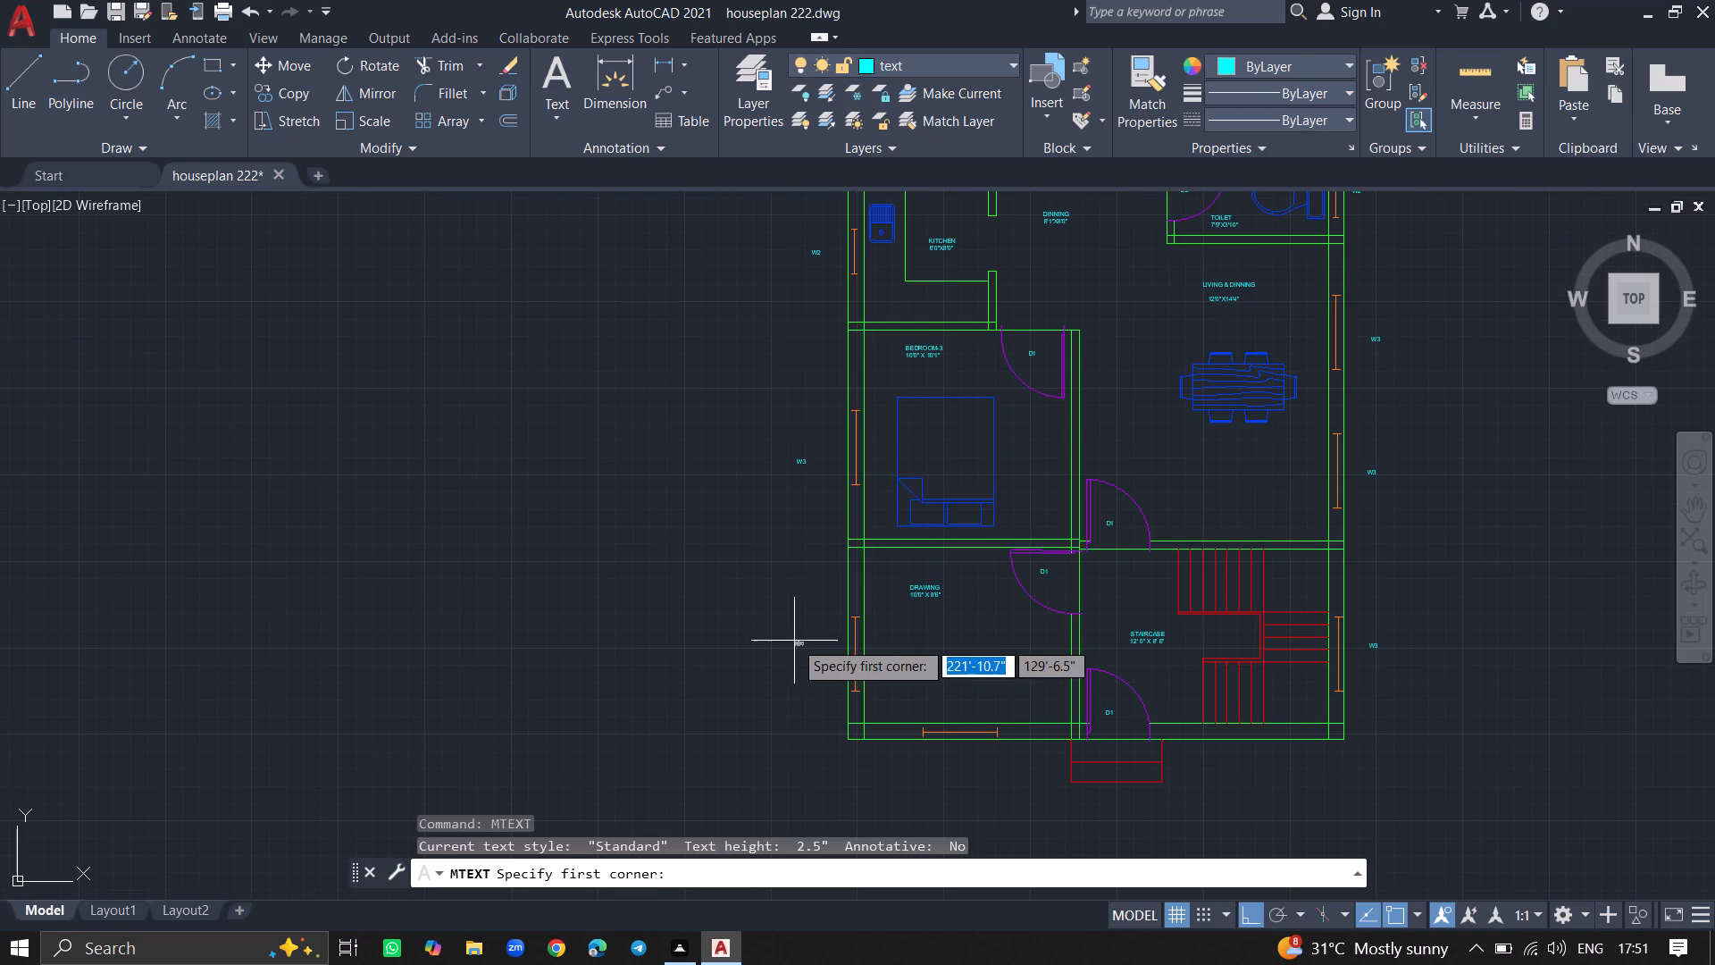
click(796, 641)
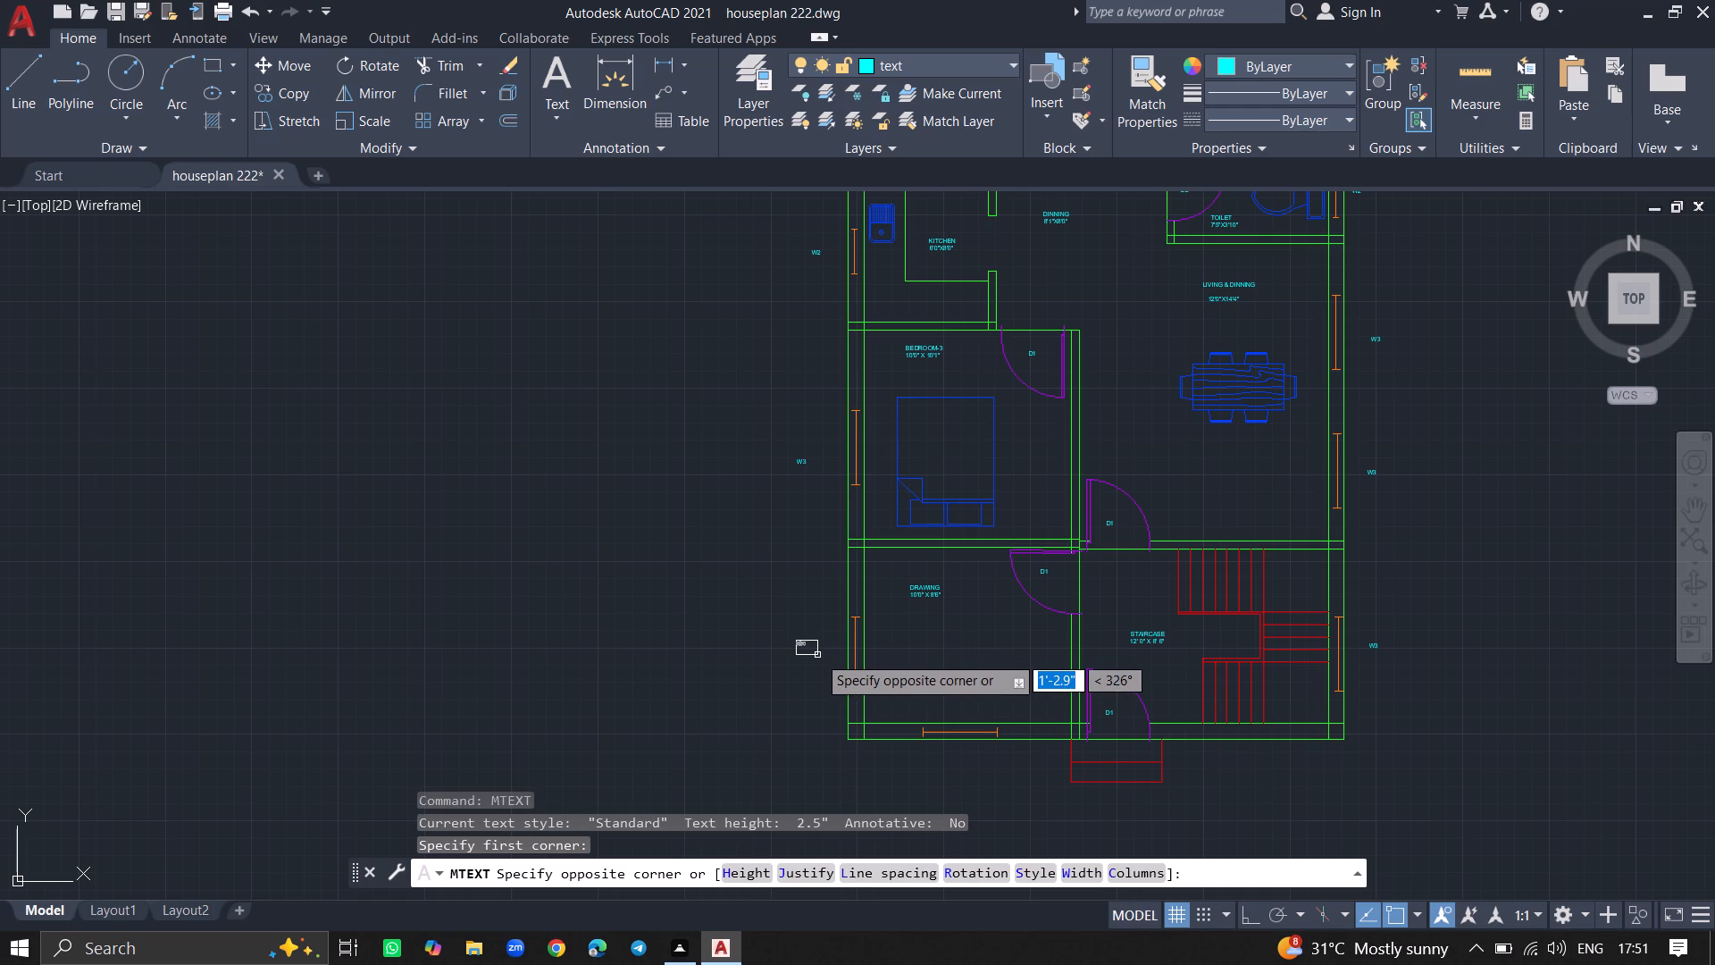
click(817, 655)
text(W3)
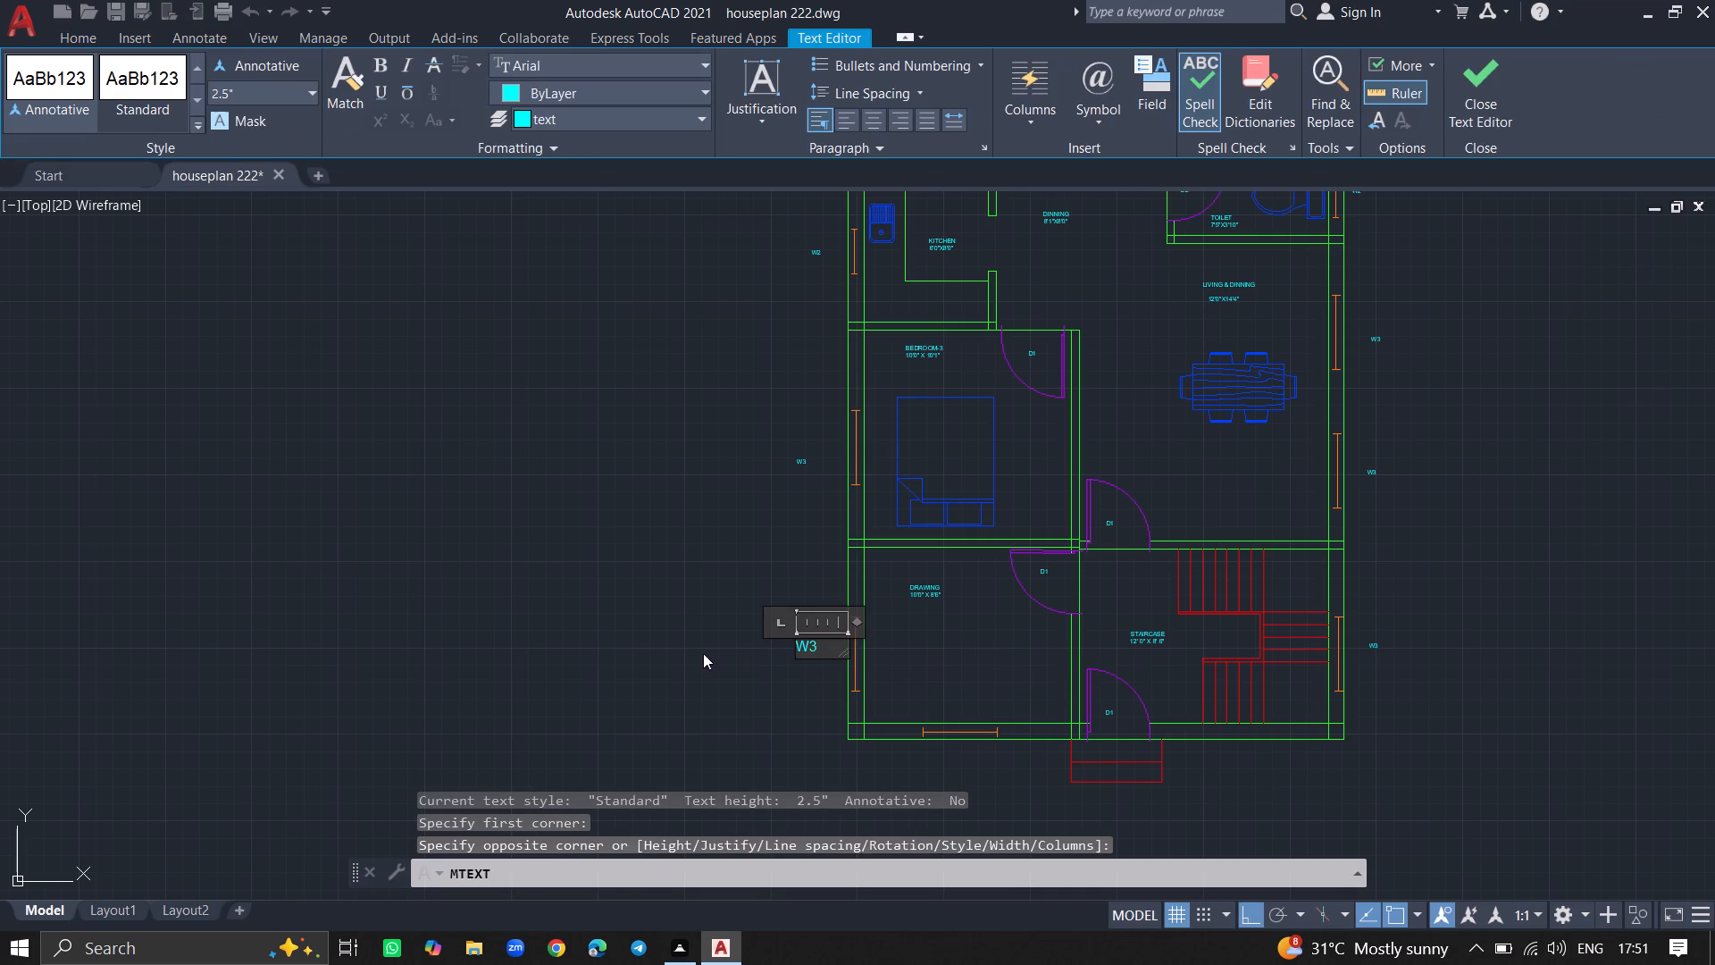
click(701, 653)
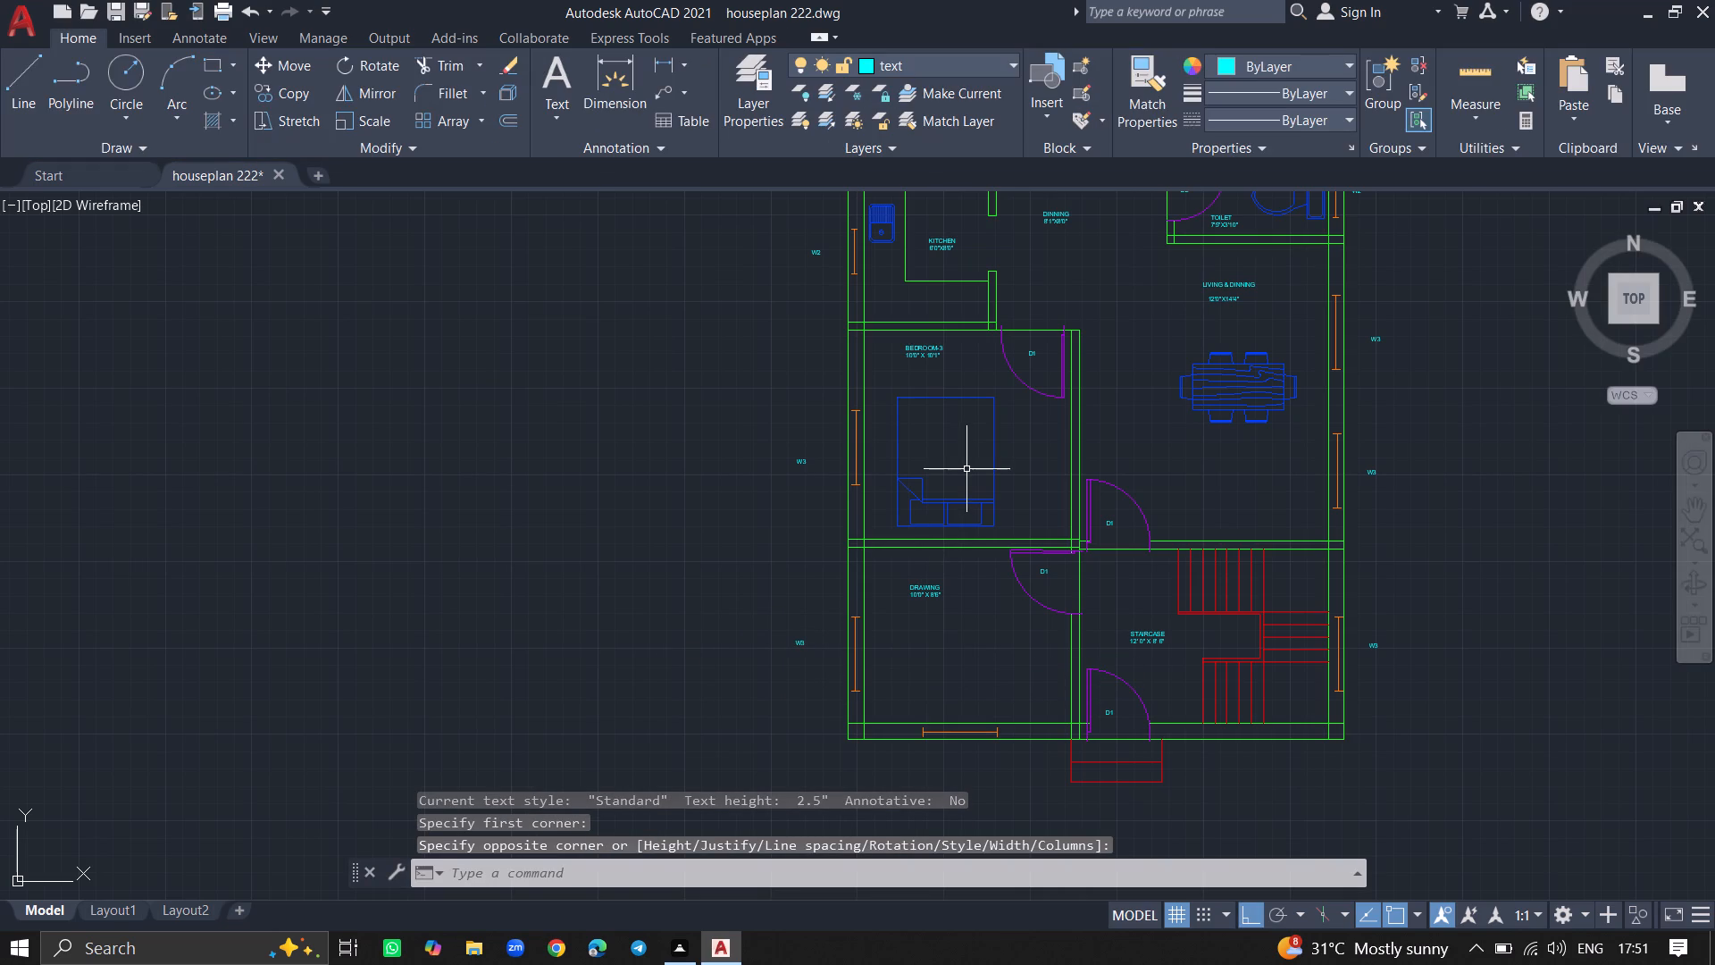
Set the text height of the four window tags along the west wall to 5".
ctrl+scroll(966, 469, down, 5)
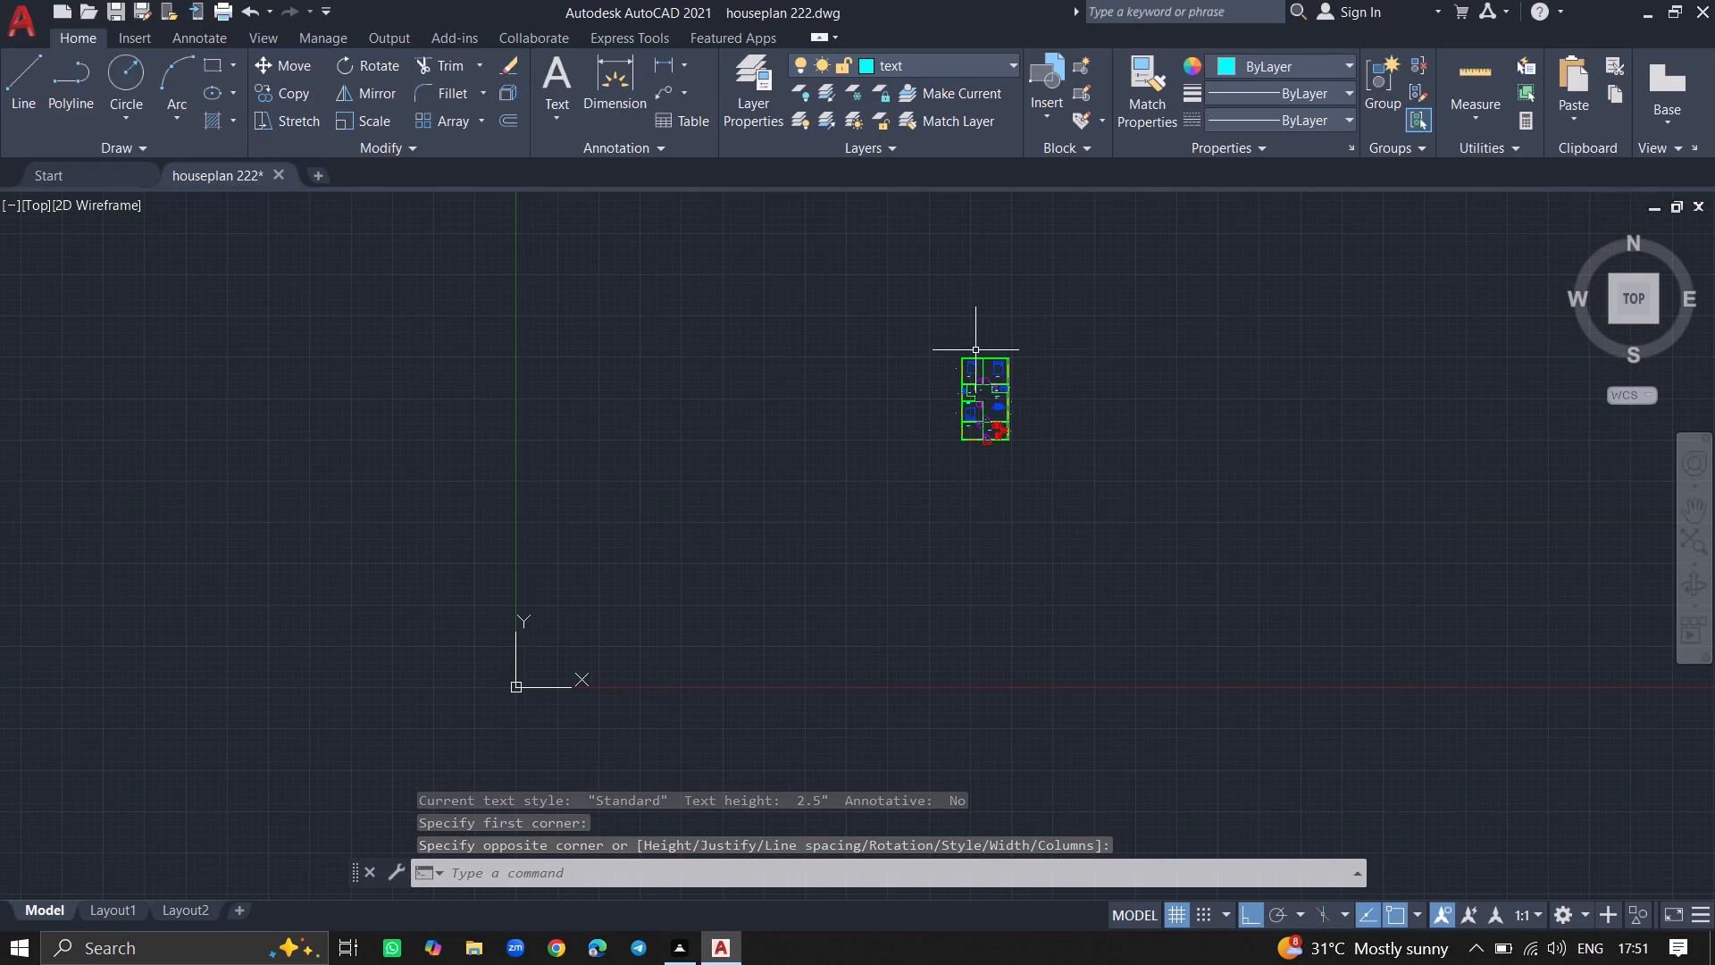
ctrl+scroll(975, 350, up, 4)
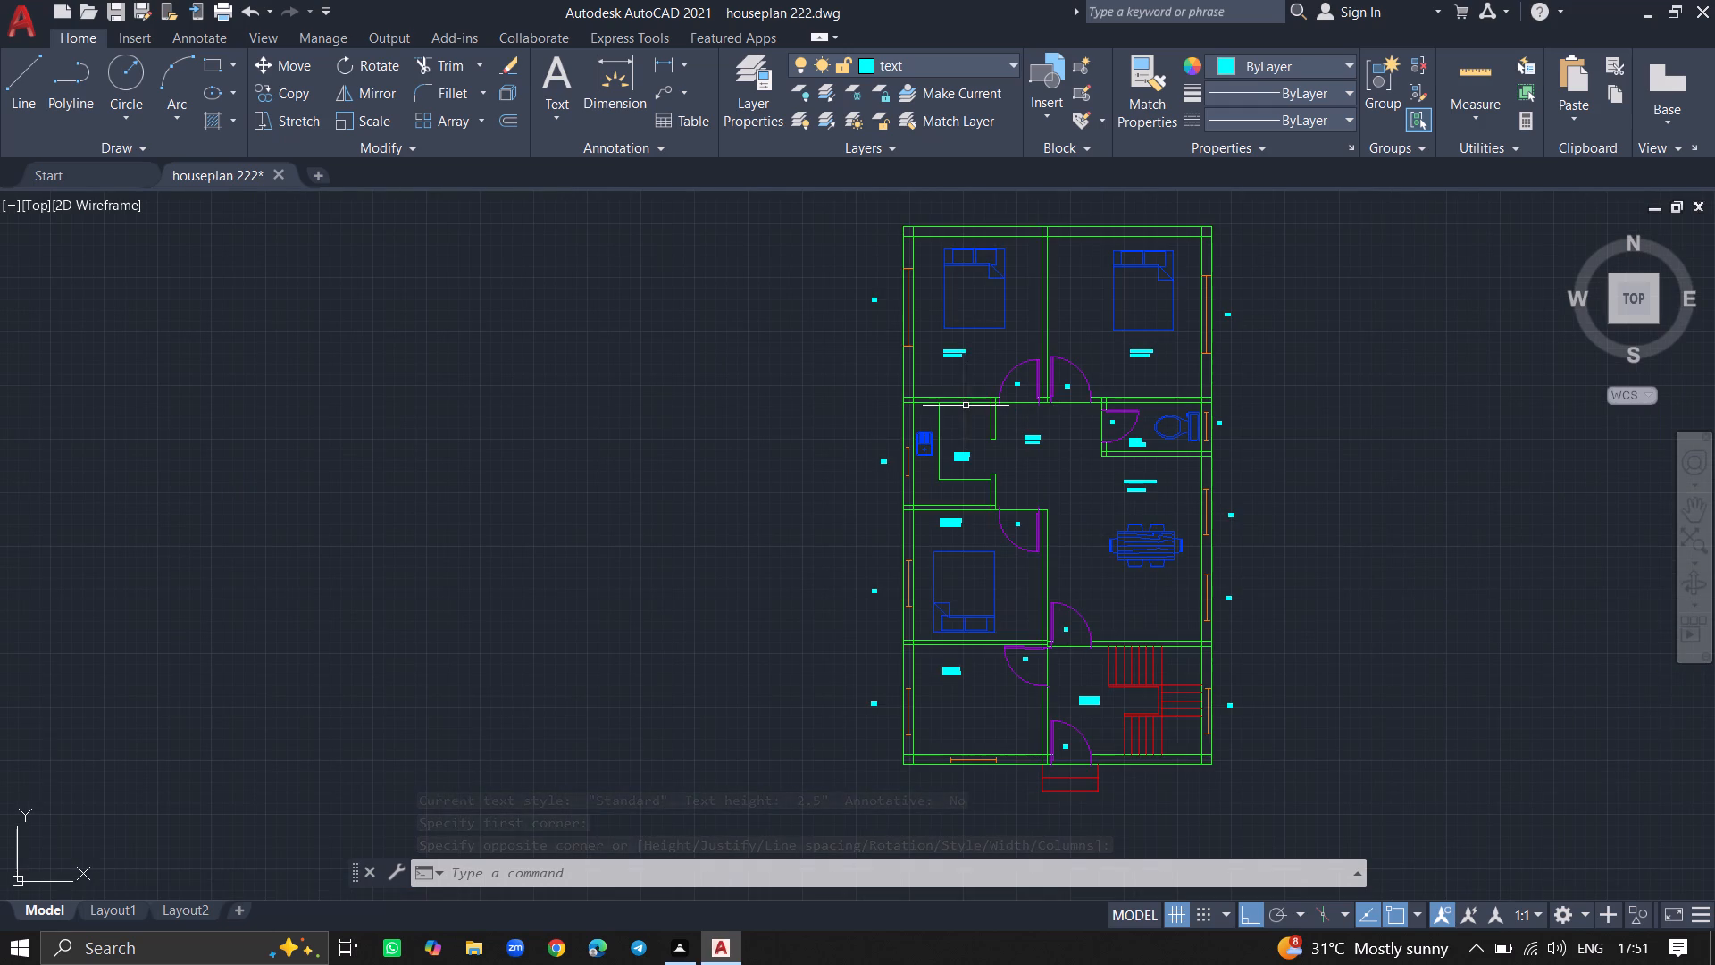
click(873, 298)
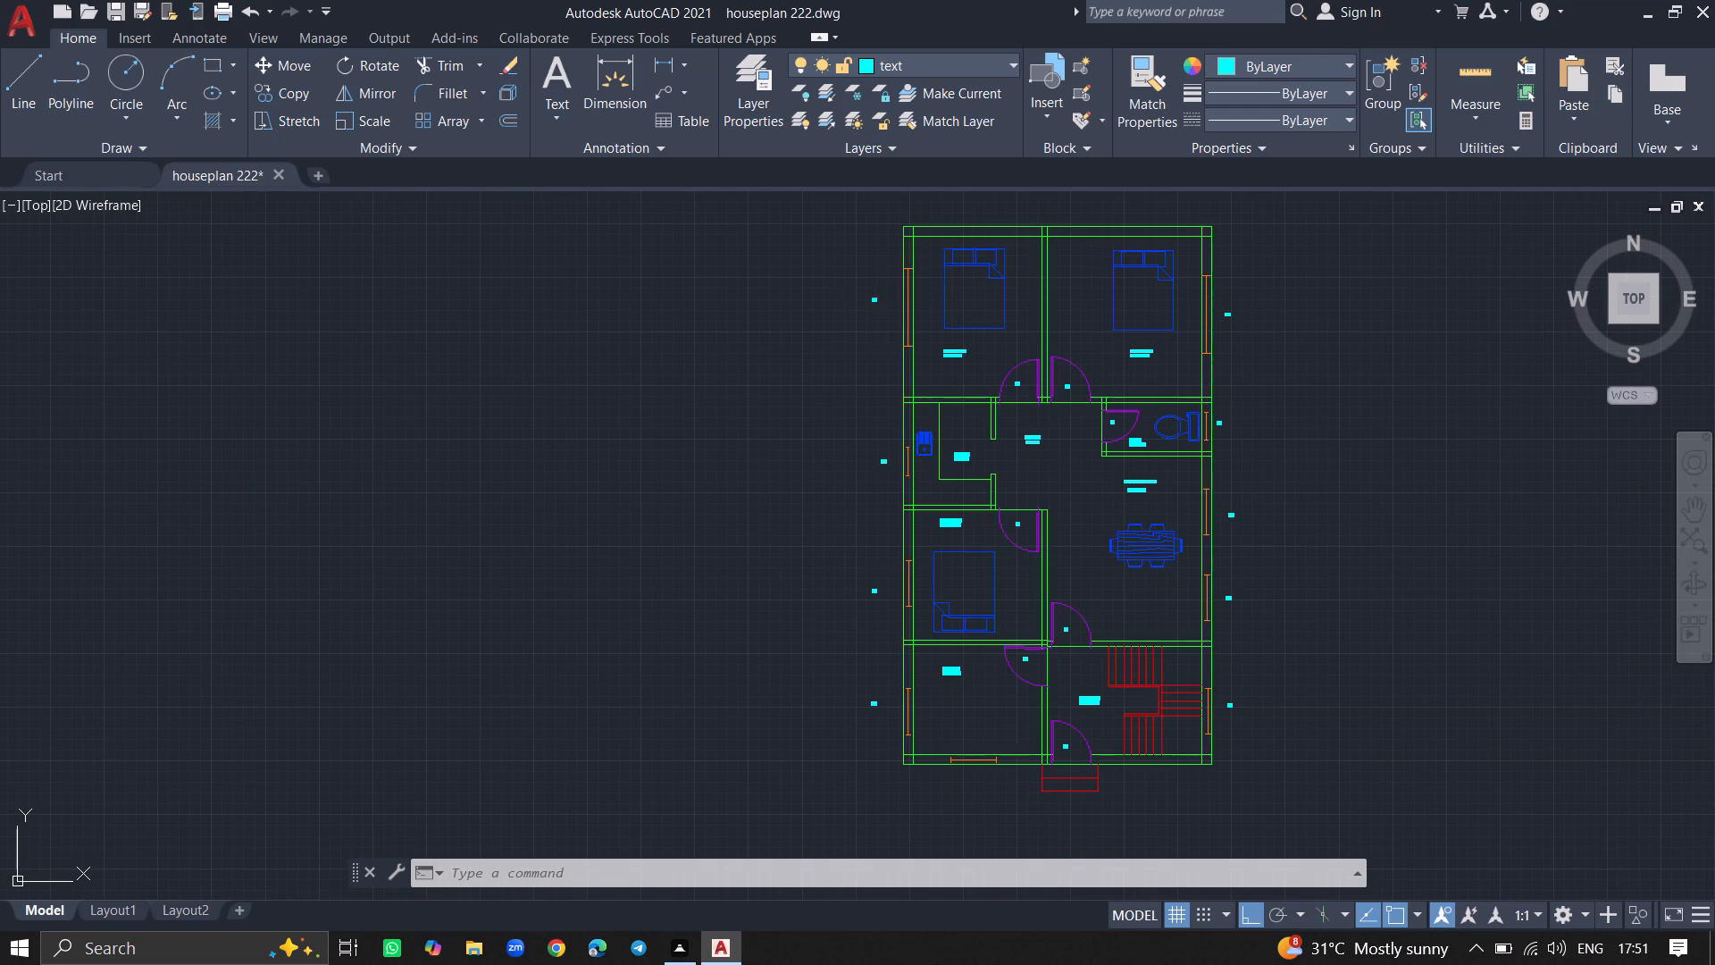
click(882, 458)
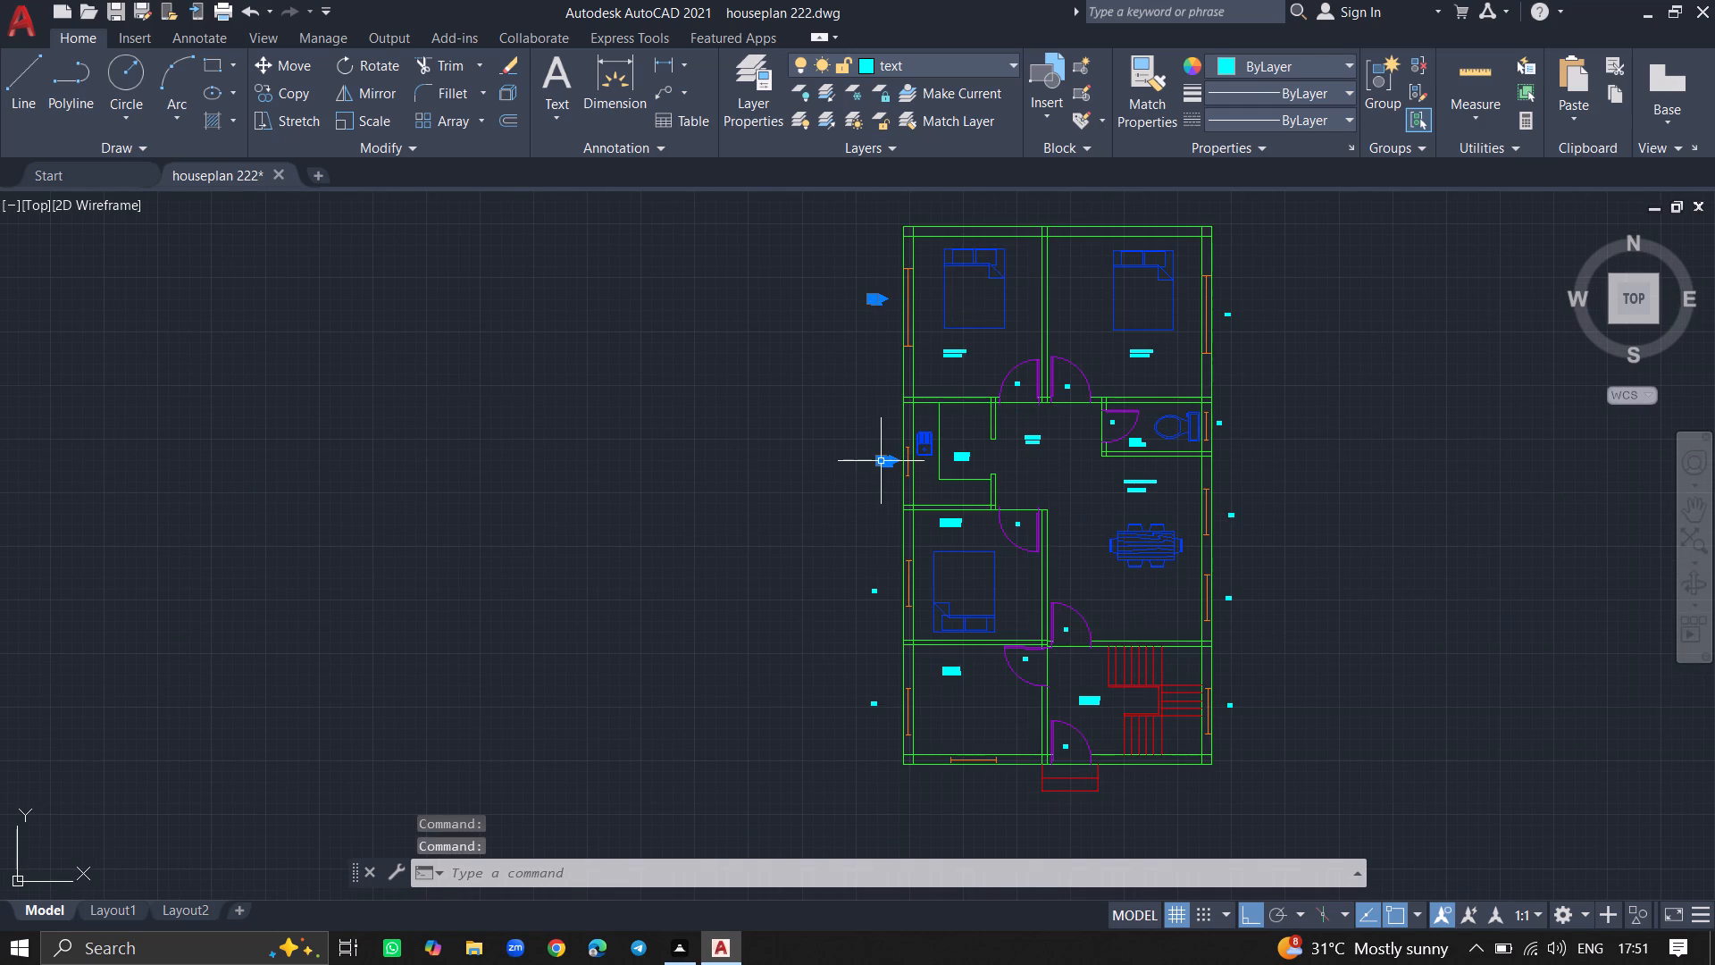
click(877, 594)
click(874, 707)
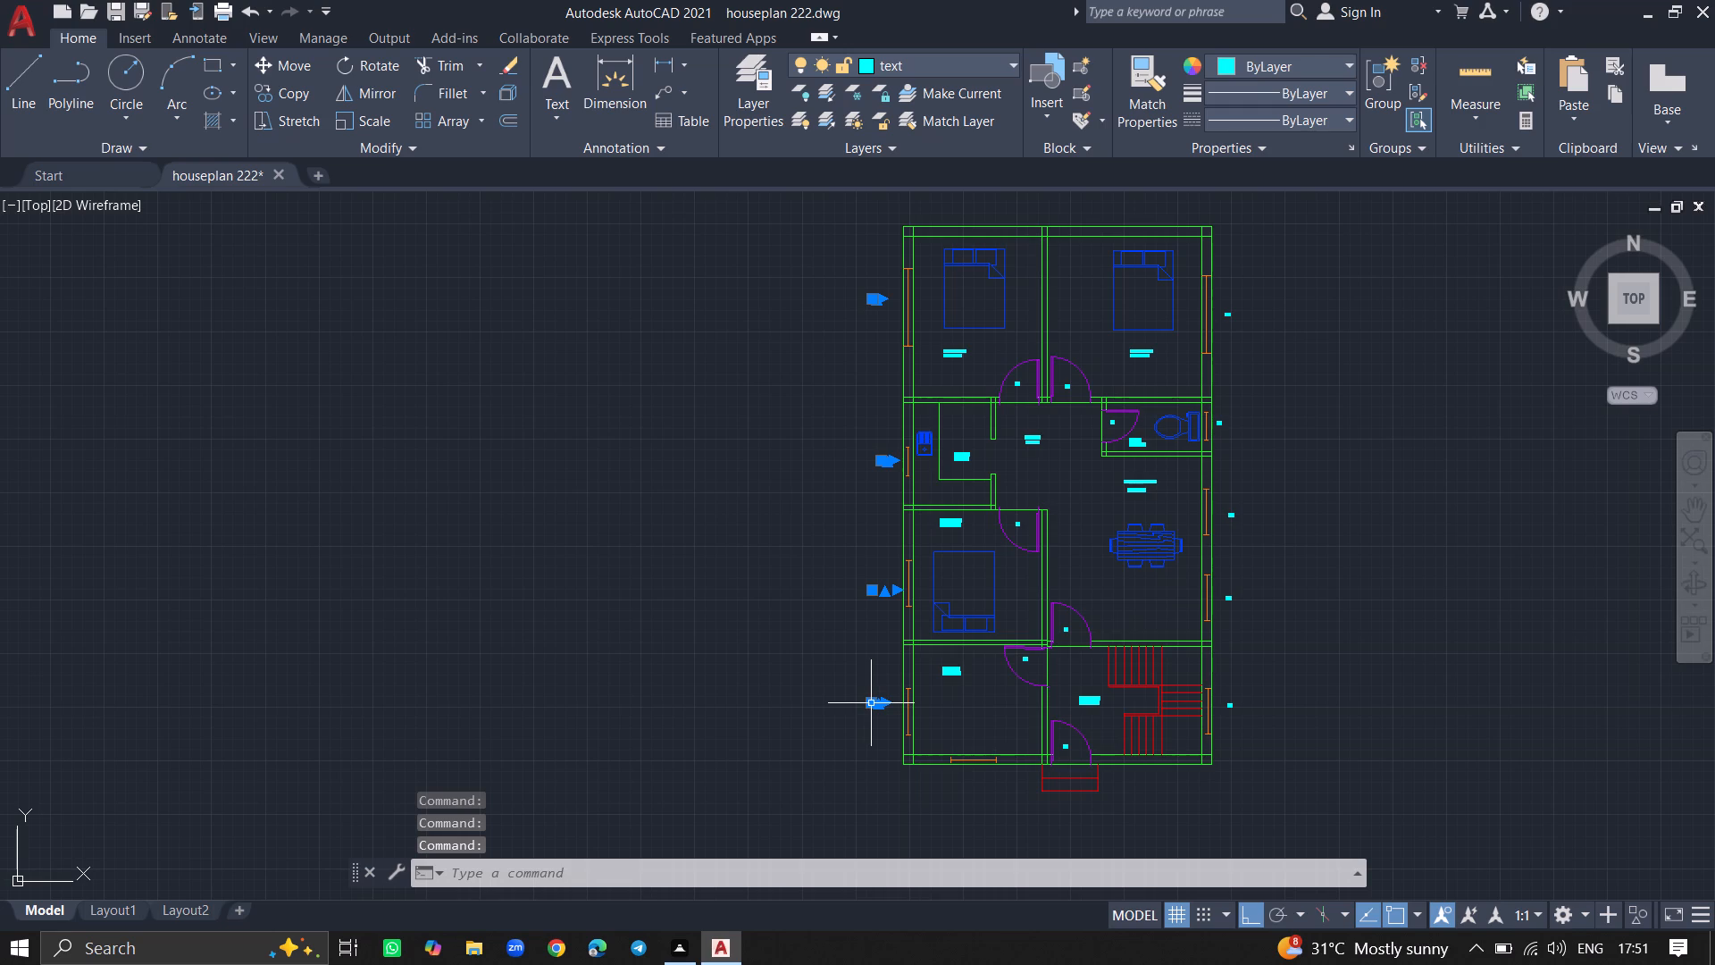
text(PR)
key(Return)
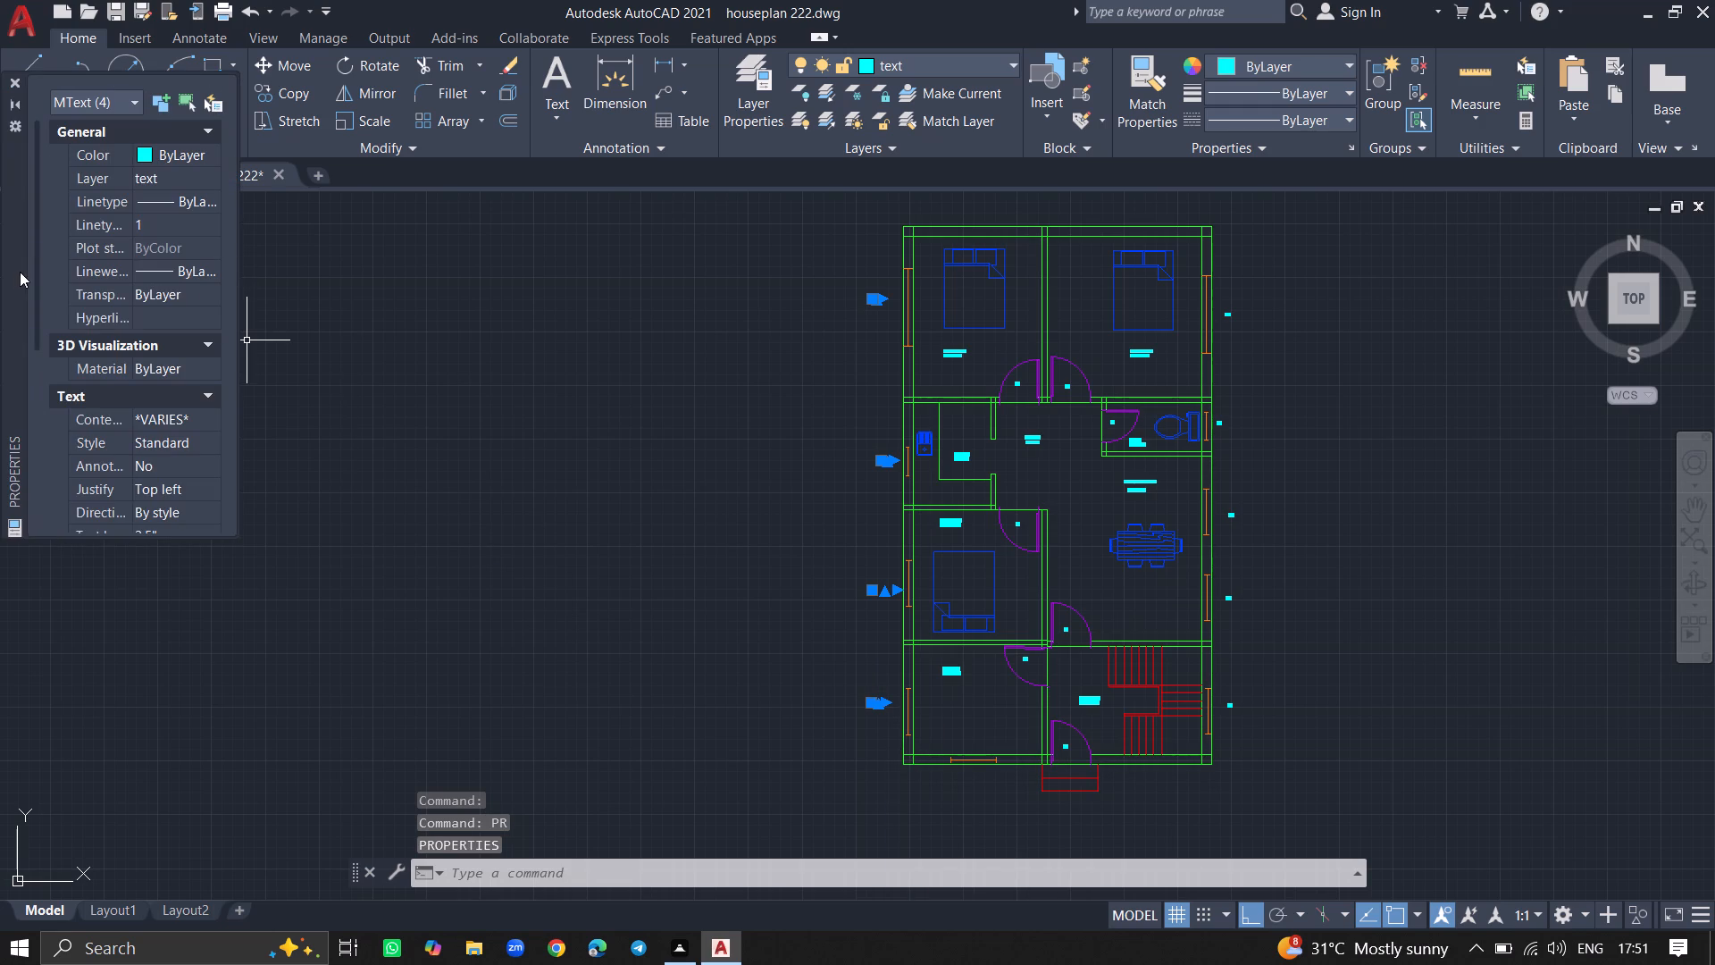
click(31, 359)
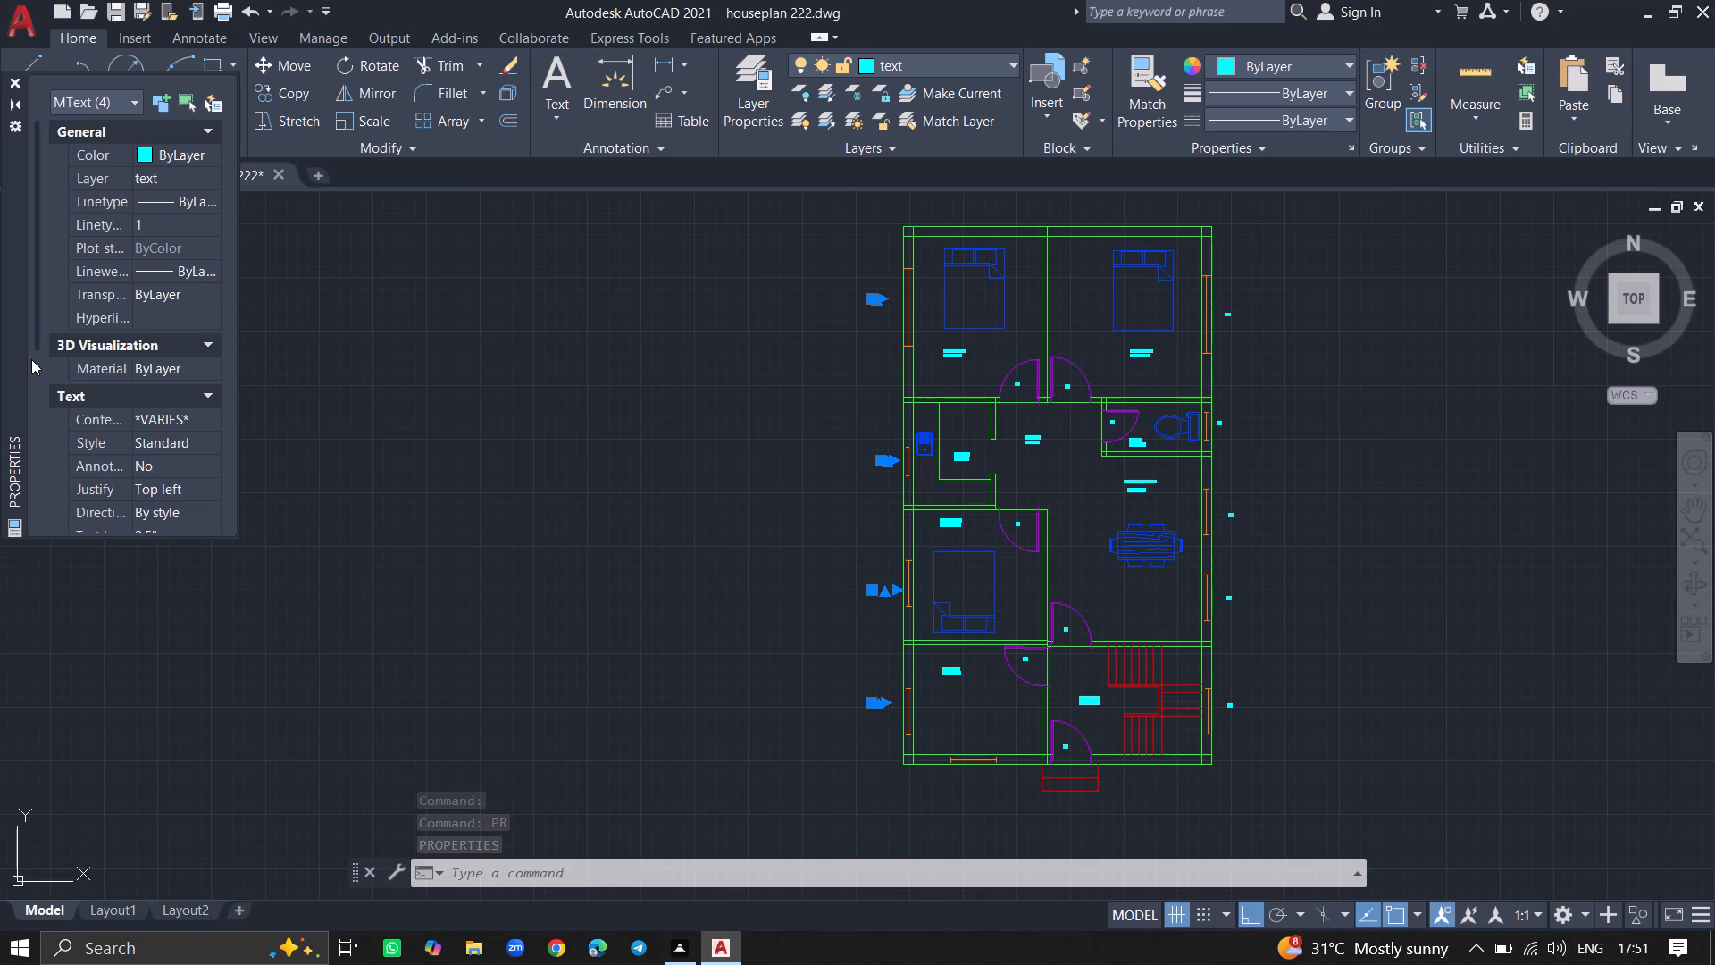
click(35, 366)
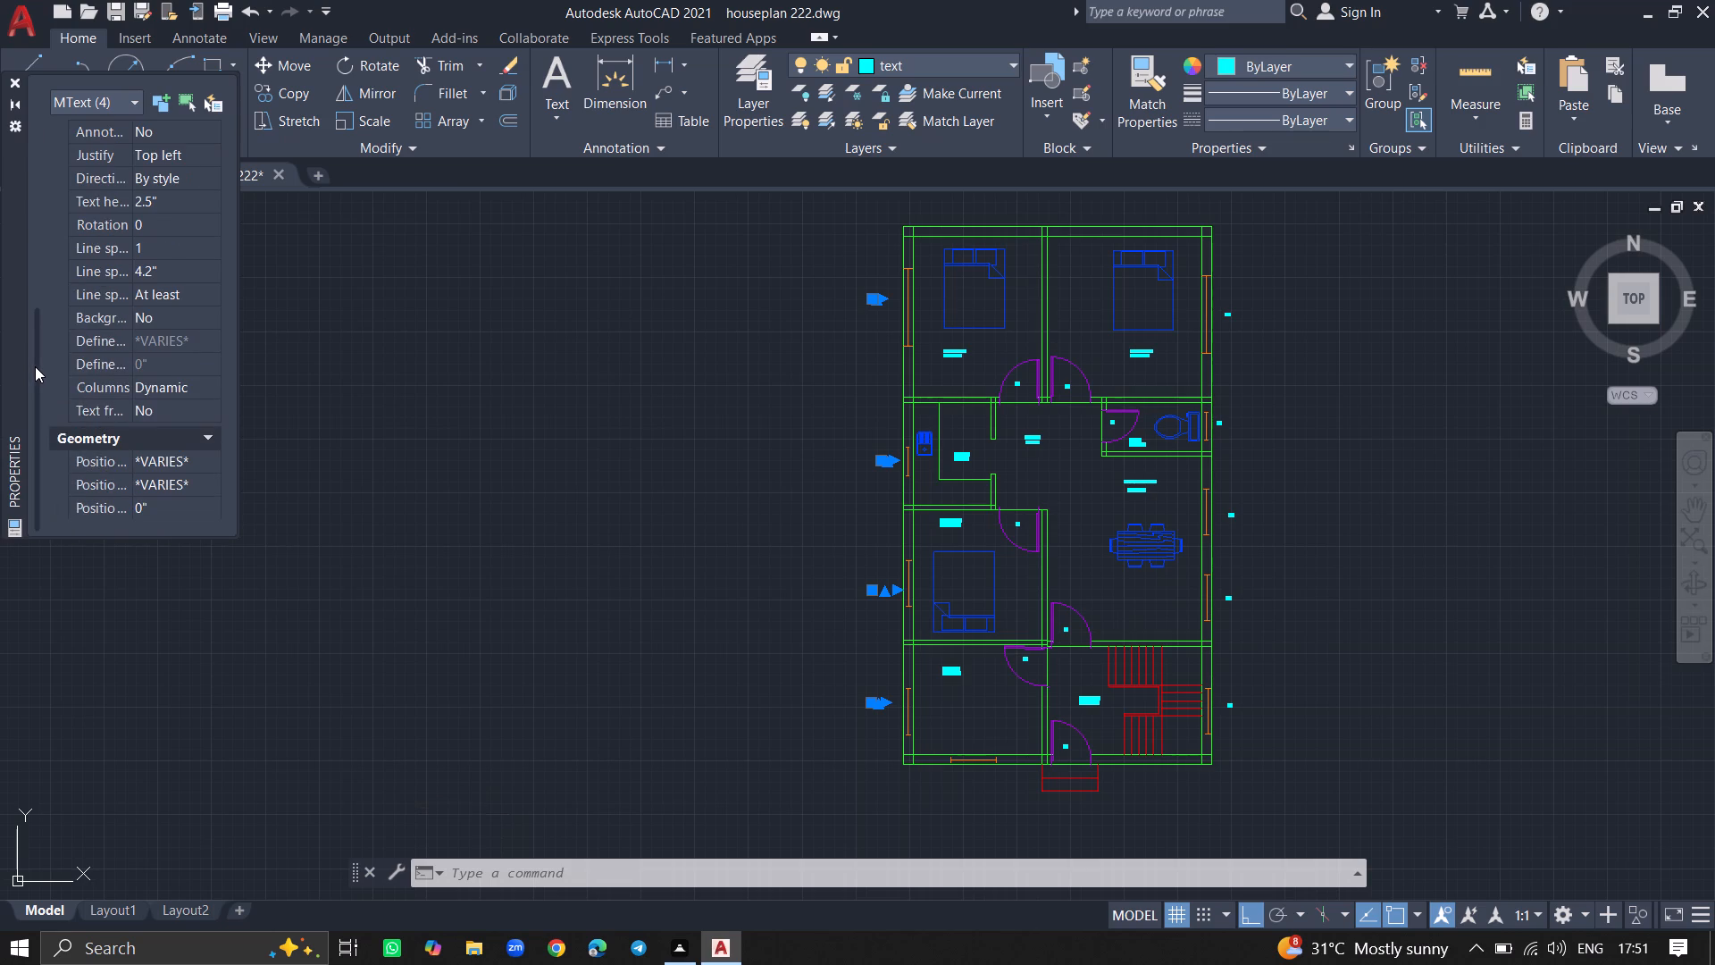
click(176, 191)
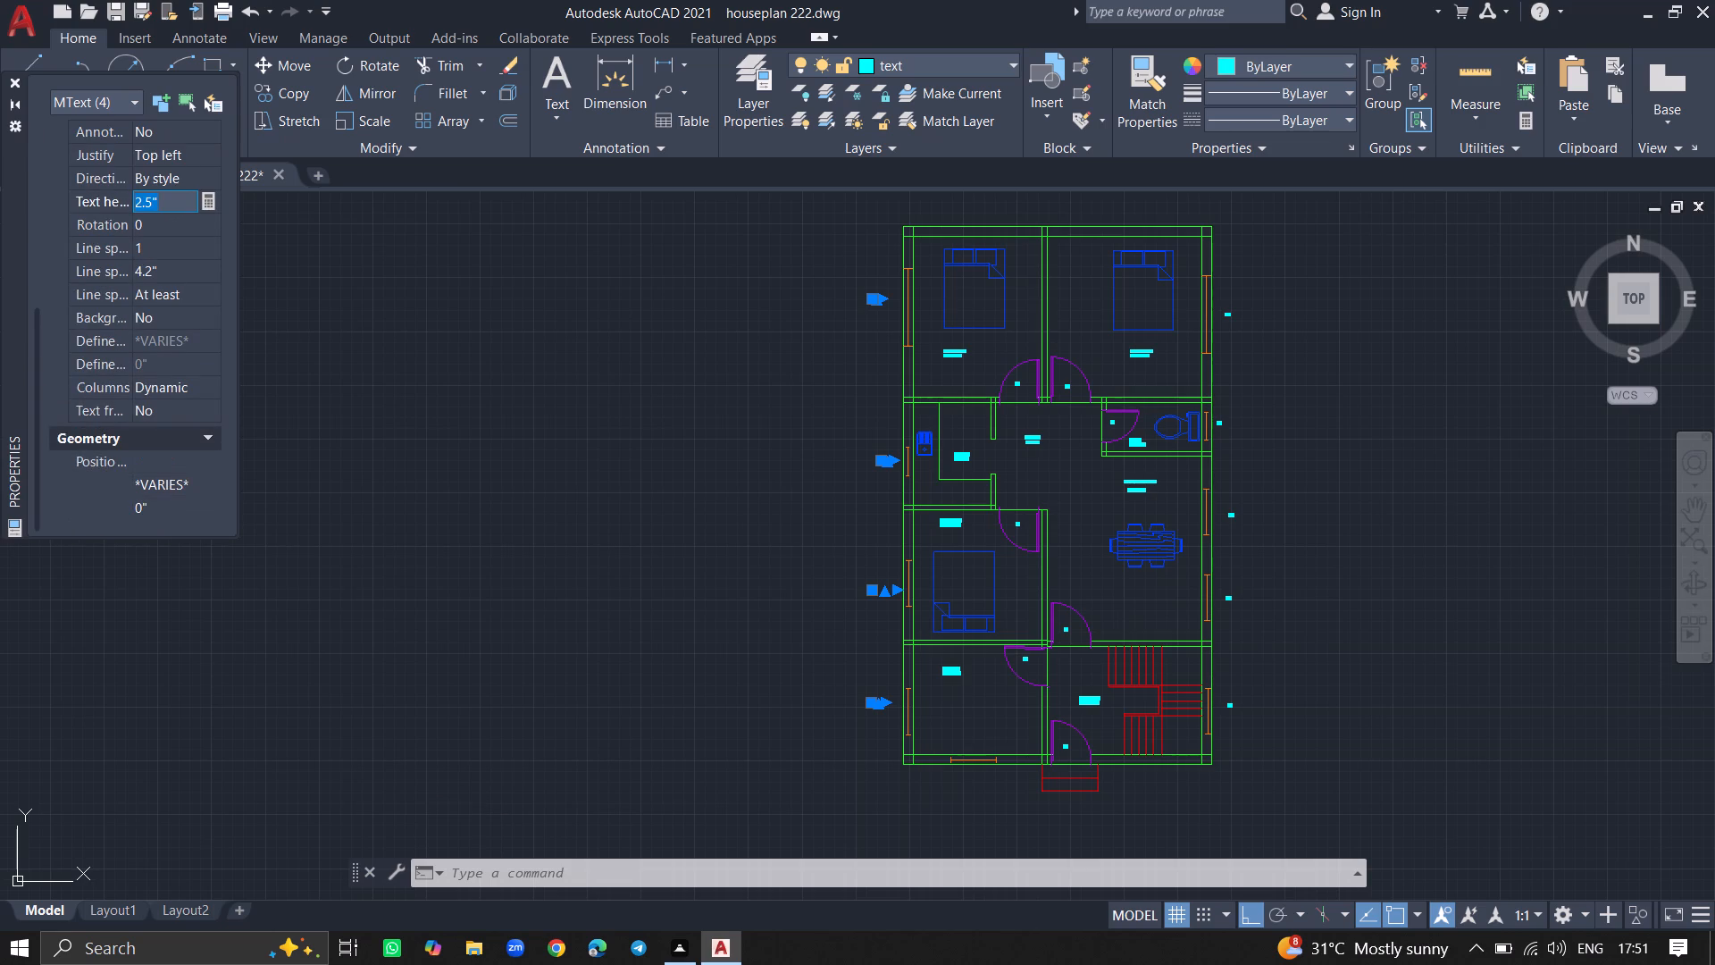
key(5)
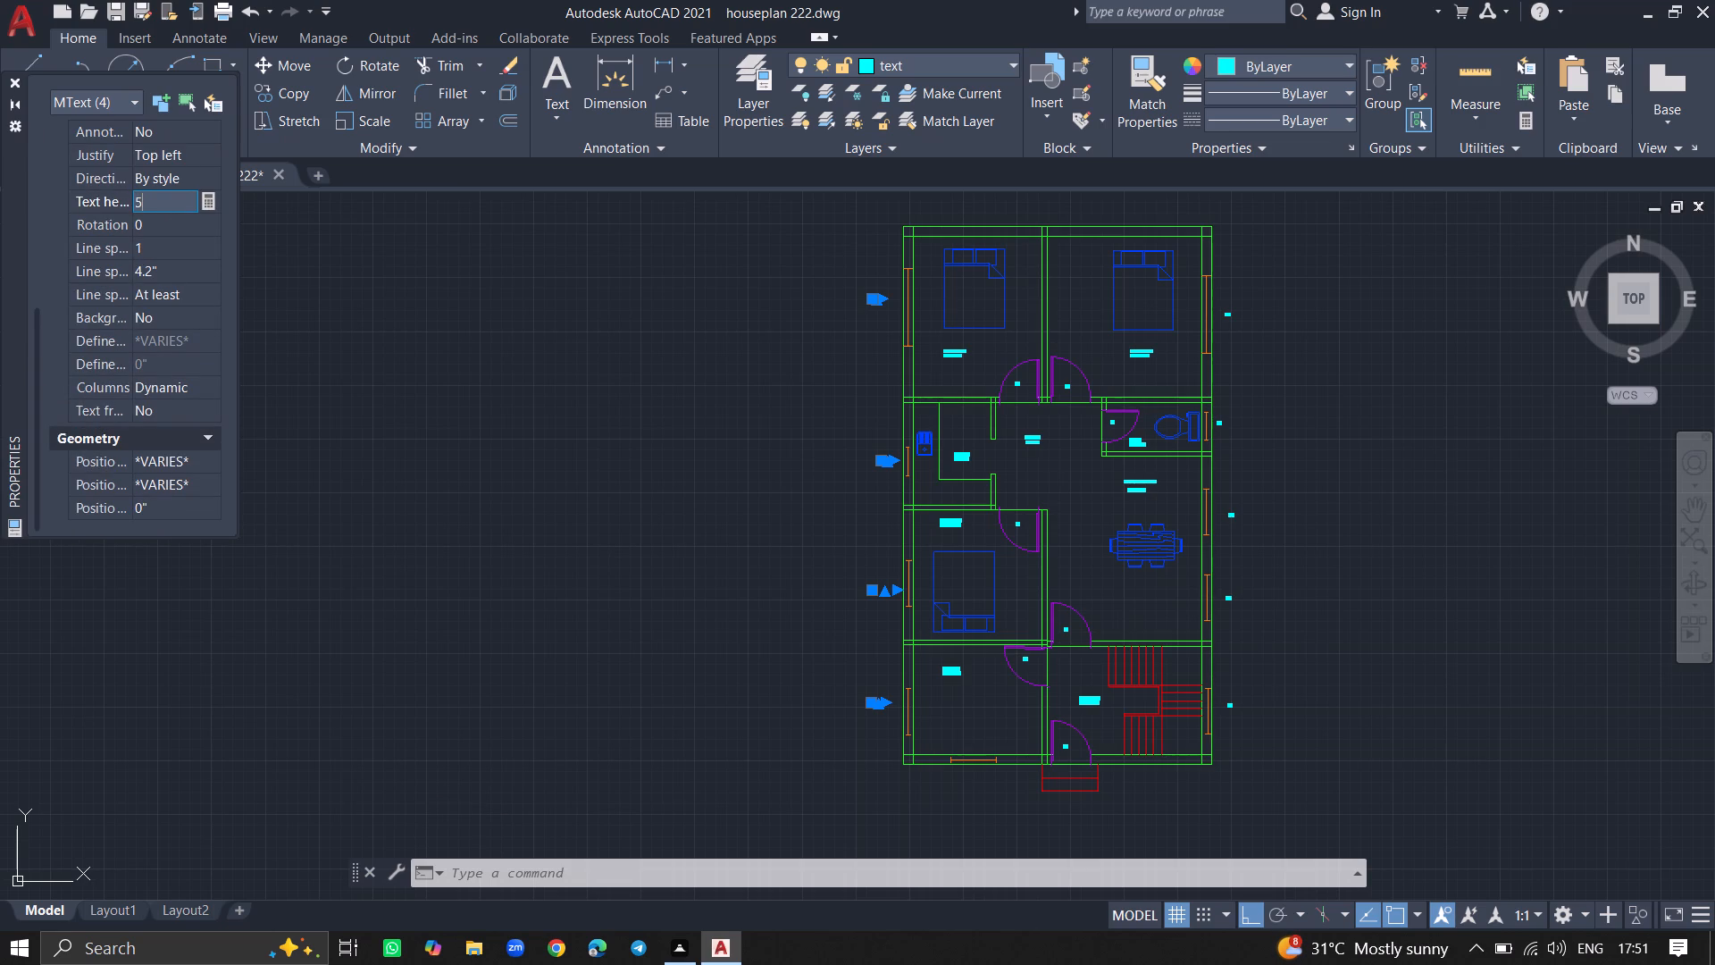
key(shift+quotedbl)
key(Return)
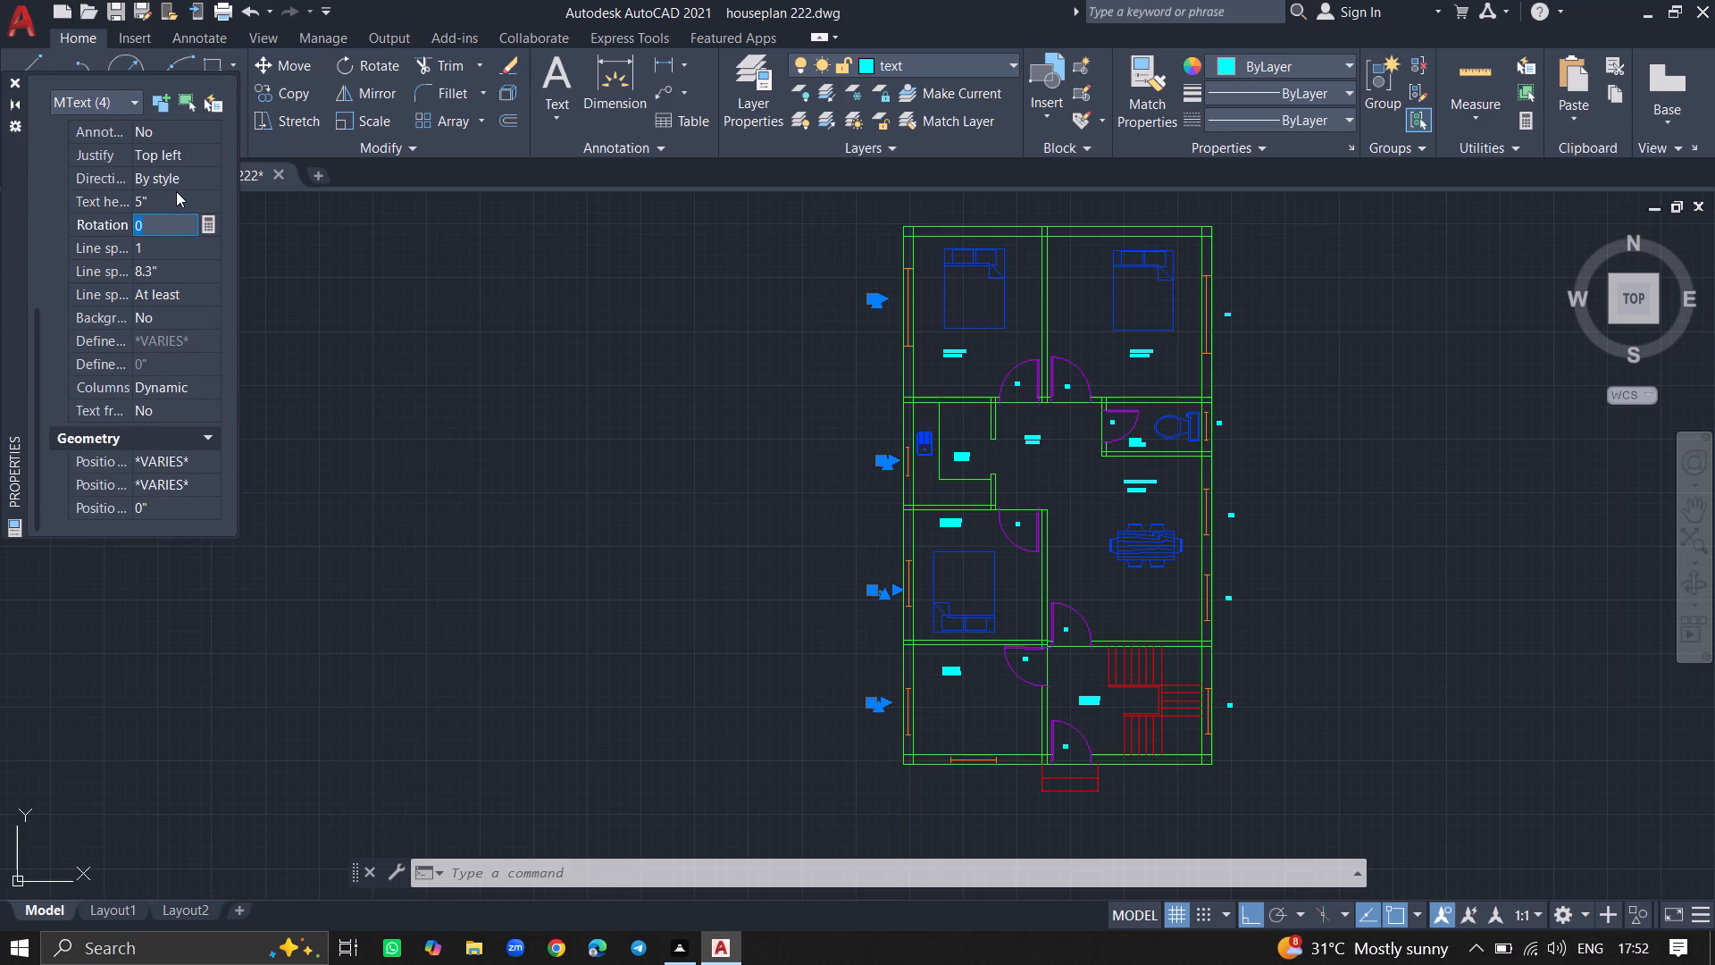
click(15, 81)
key(Escape)
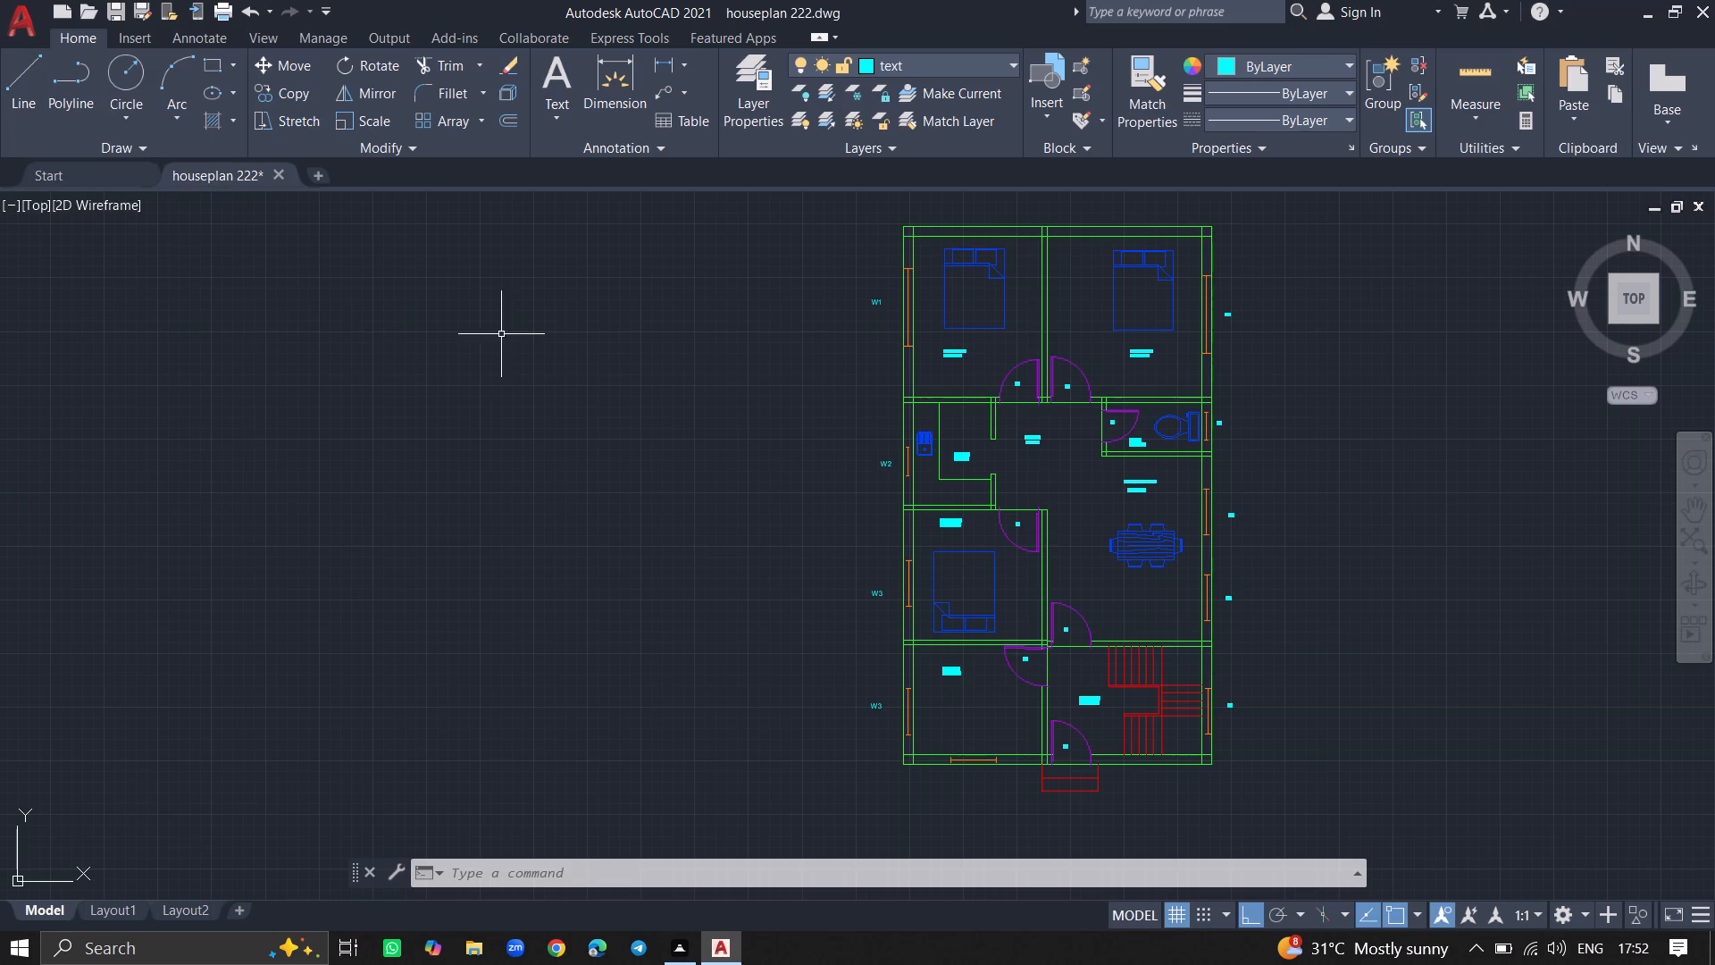
Set the text height of the DRAWING room label and the five window tags along the east wall to 5".
click(946, 667)
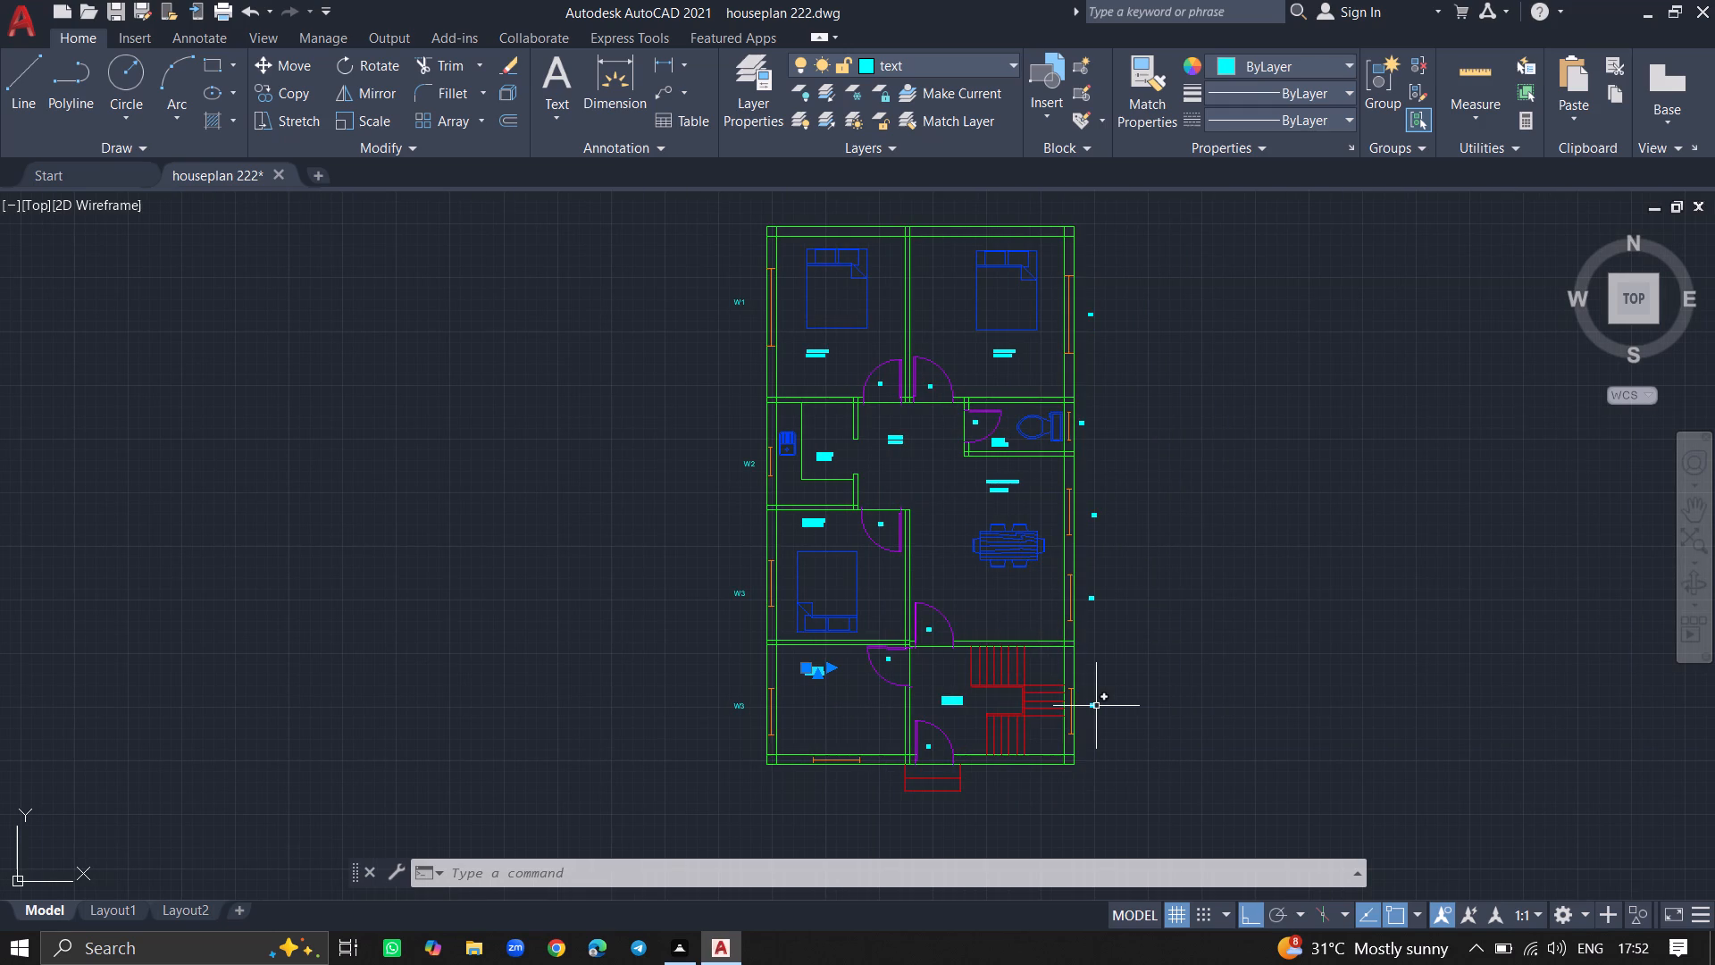
click(1096, 706)
click(1094, 600)
click(1095, 513)
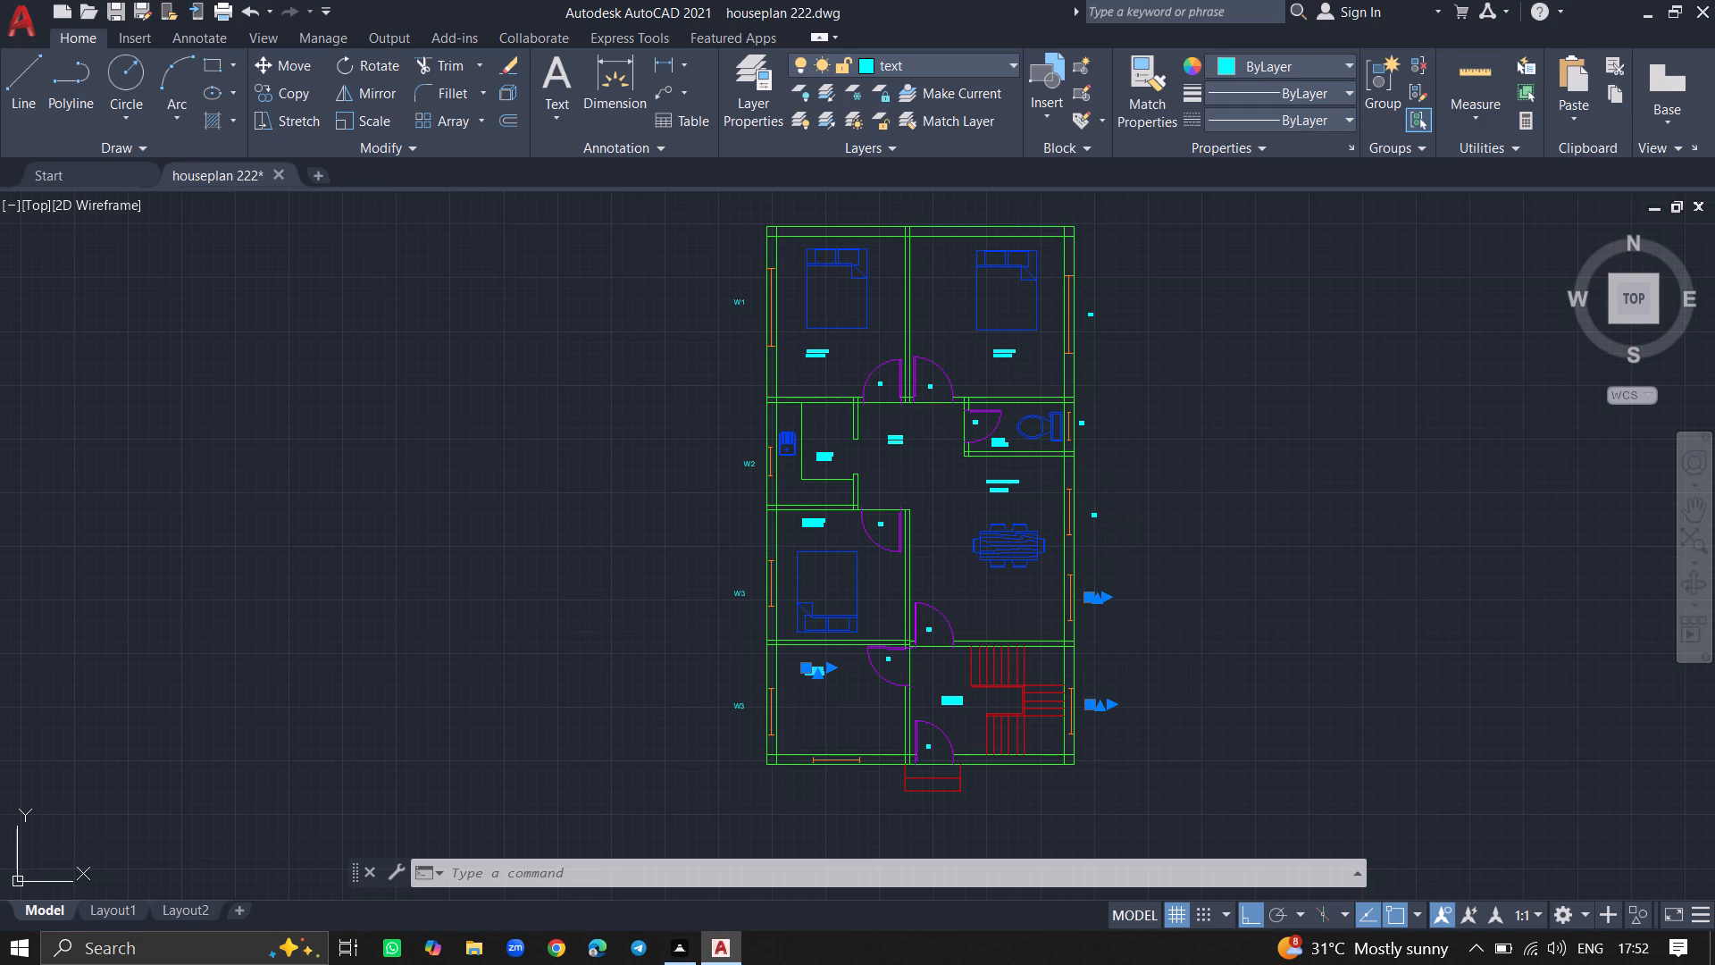
click(1083, 427)
click(1090, 313)
text(PR)
key(Return)
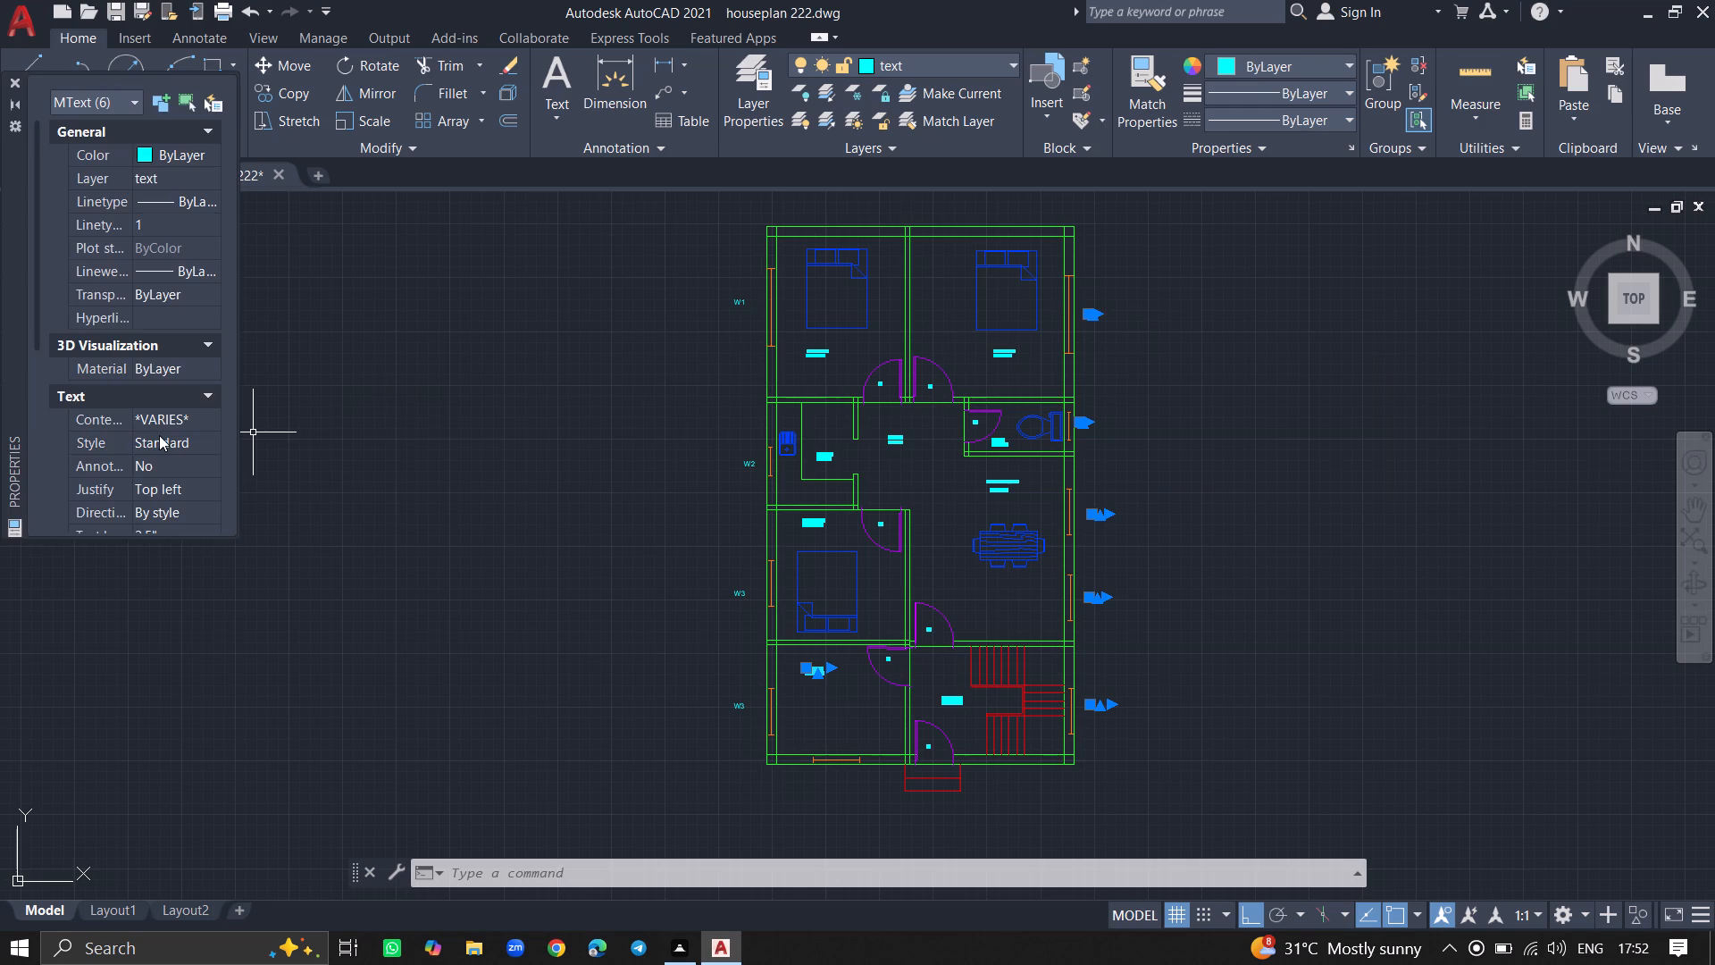
click(37, 424)
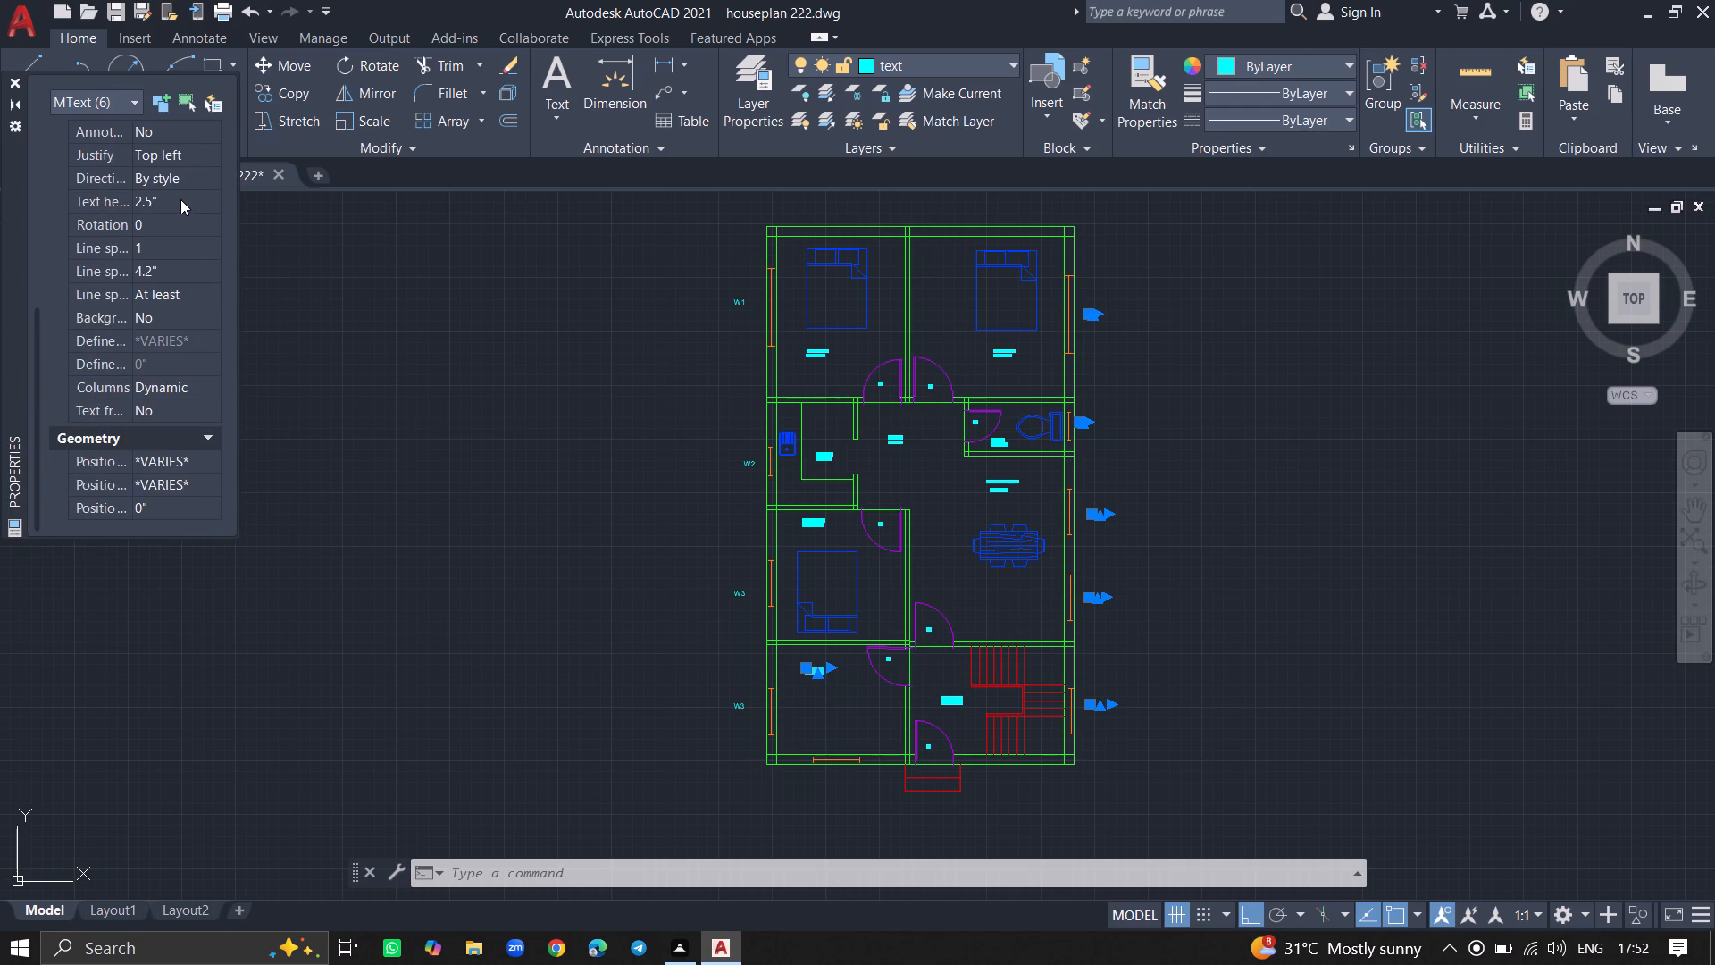
click(180, 198)
key(5)
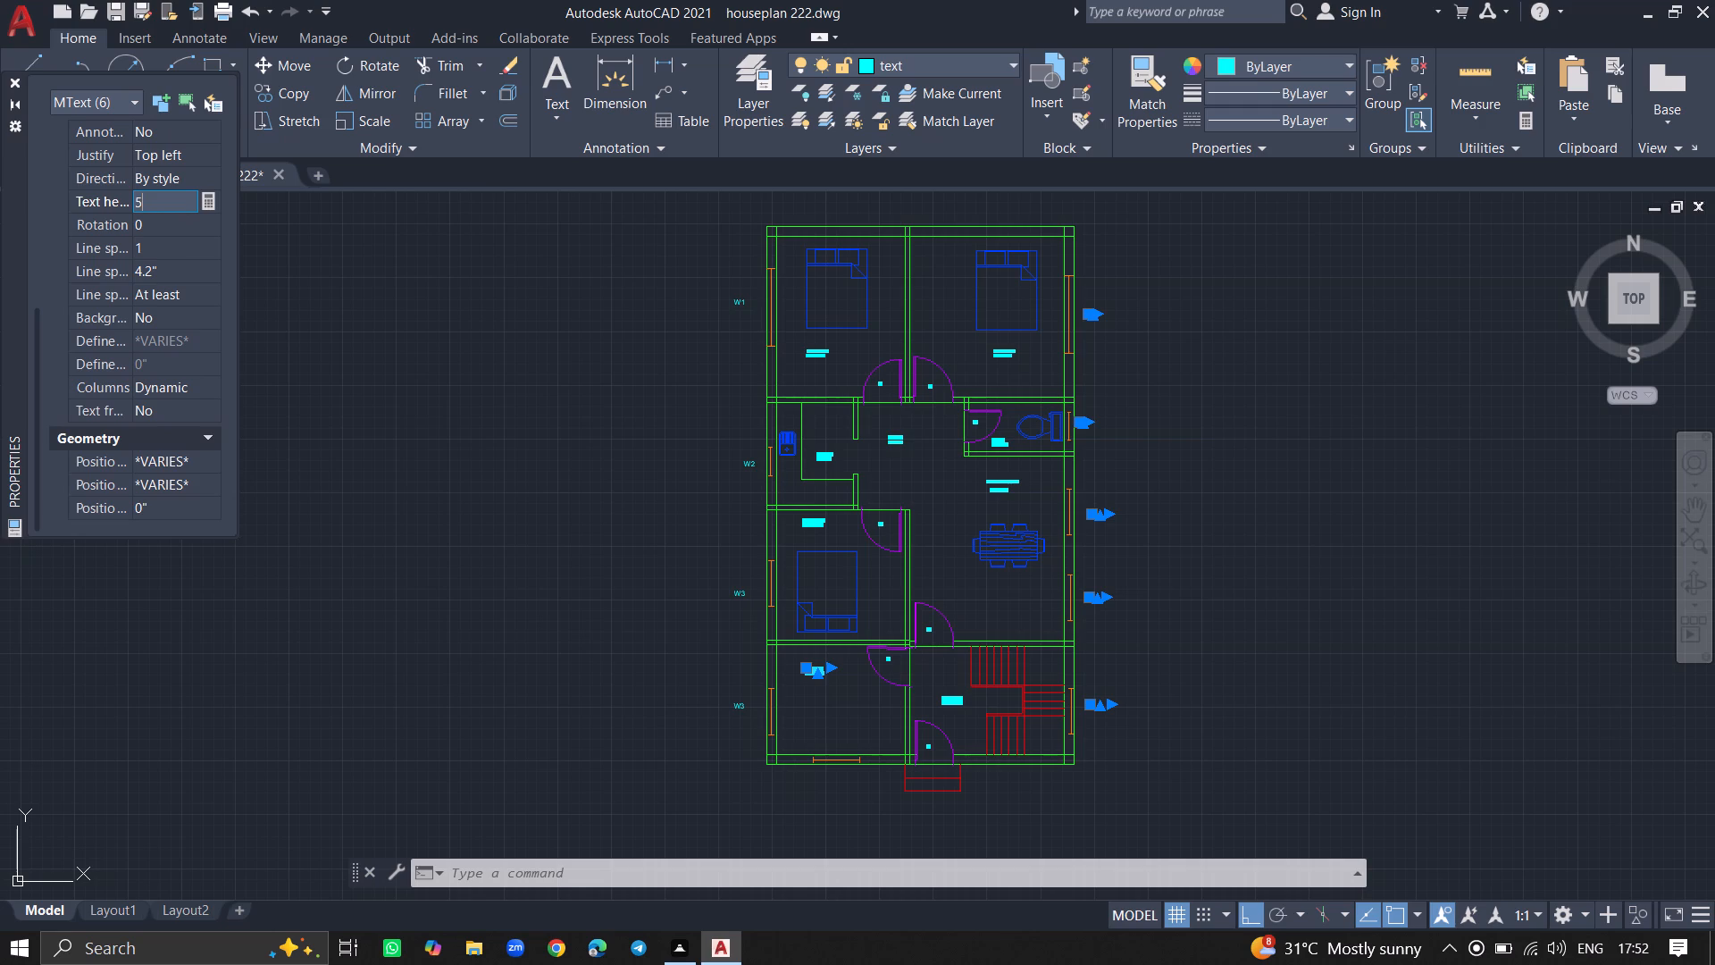
key(shift+quotedbl)
key(Return)
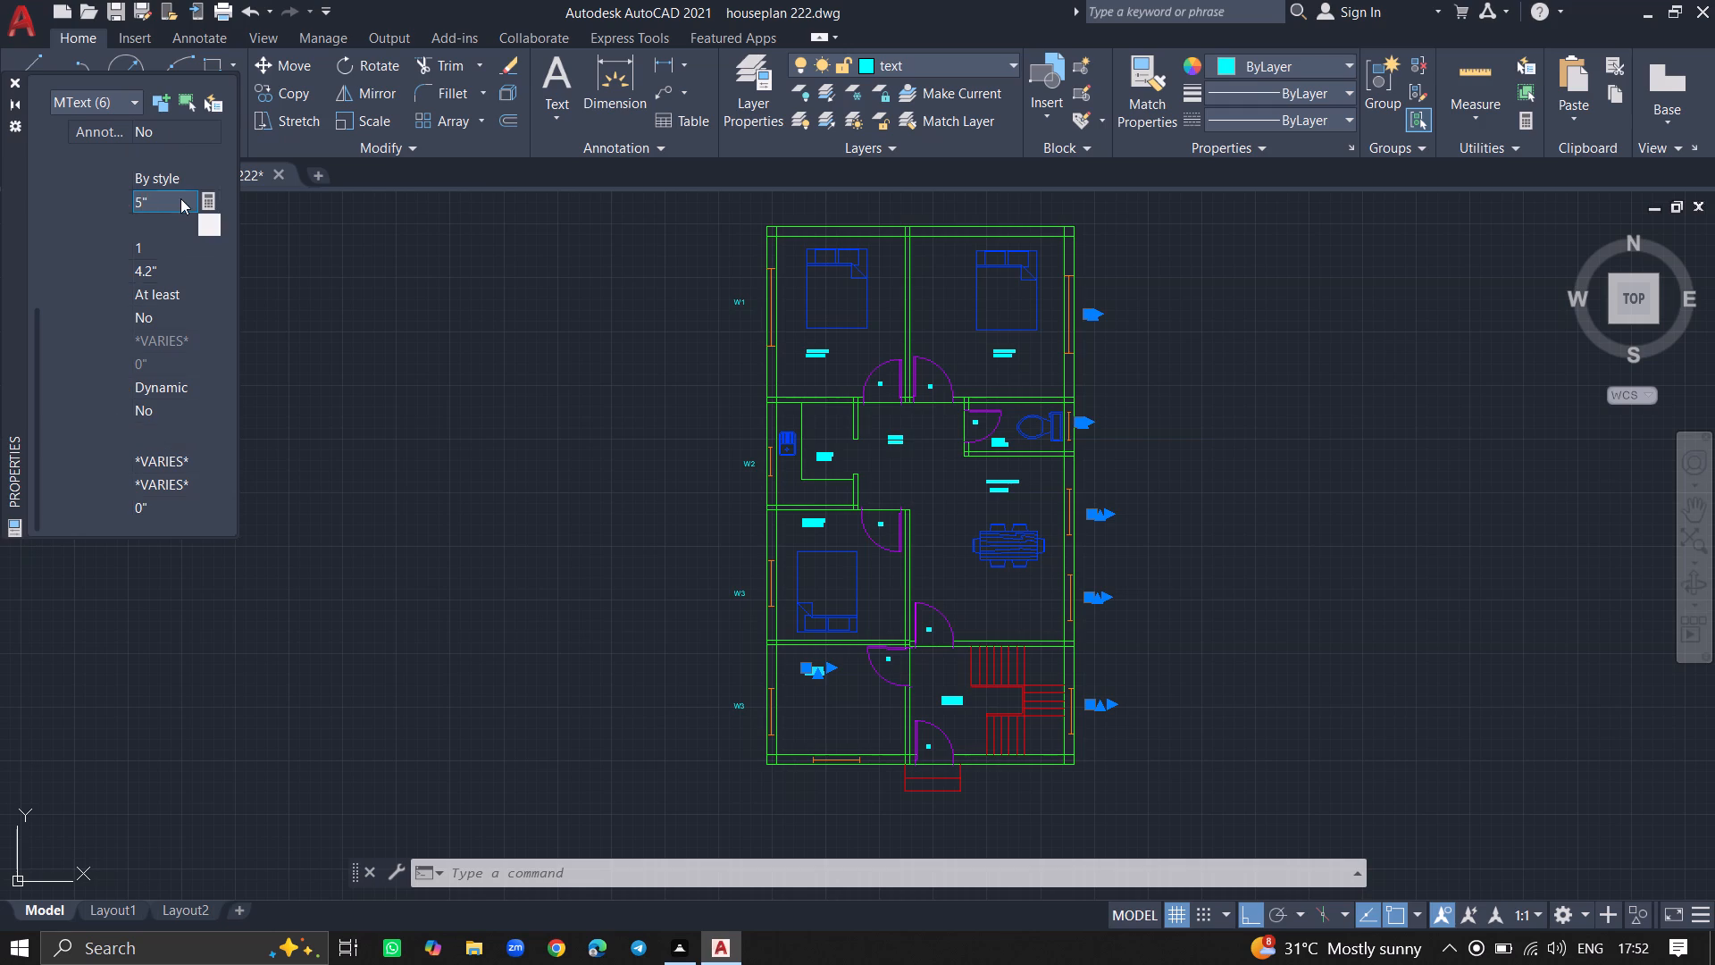
Set the text height of all room labels, the STAIRCASE label and the D1 tags at the living and DRAWING doors to 5".
click(14, 80)
key(Escape)
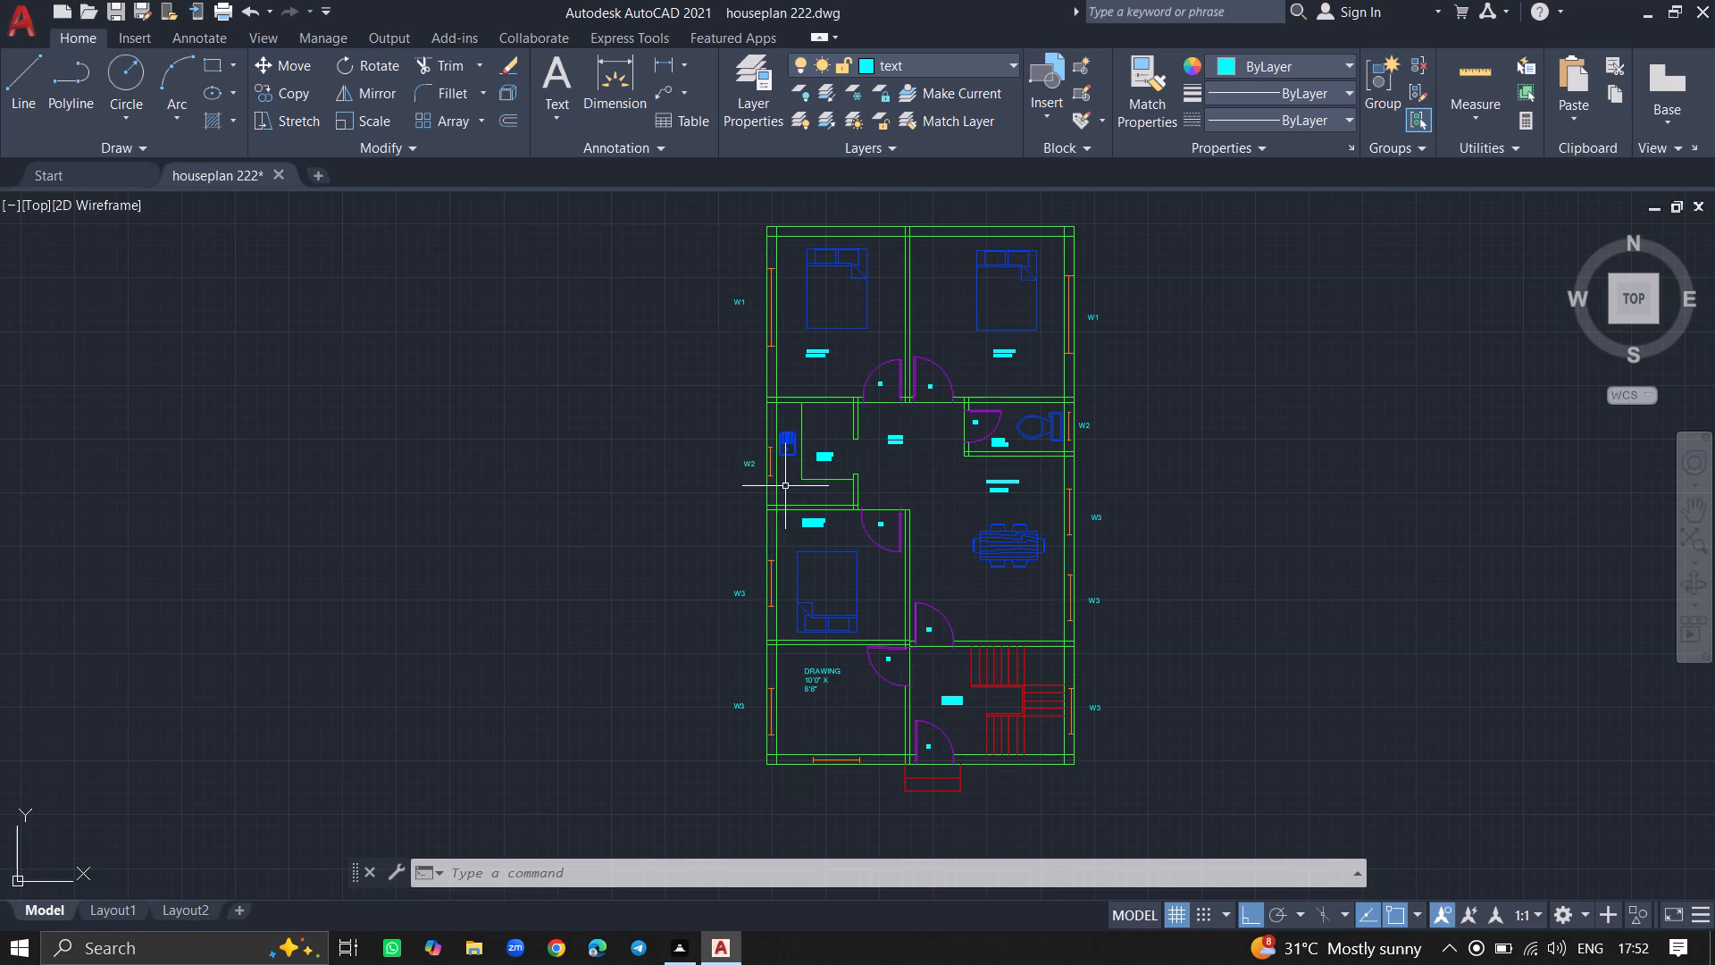
ctrl+scroll(824, 395, up, 2)
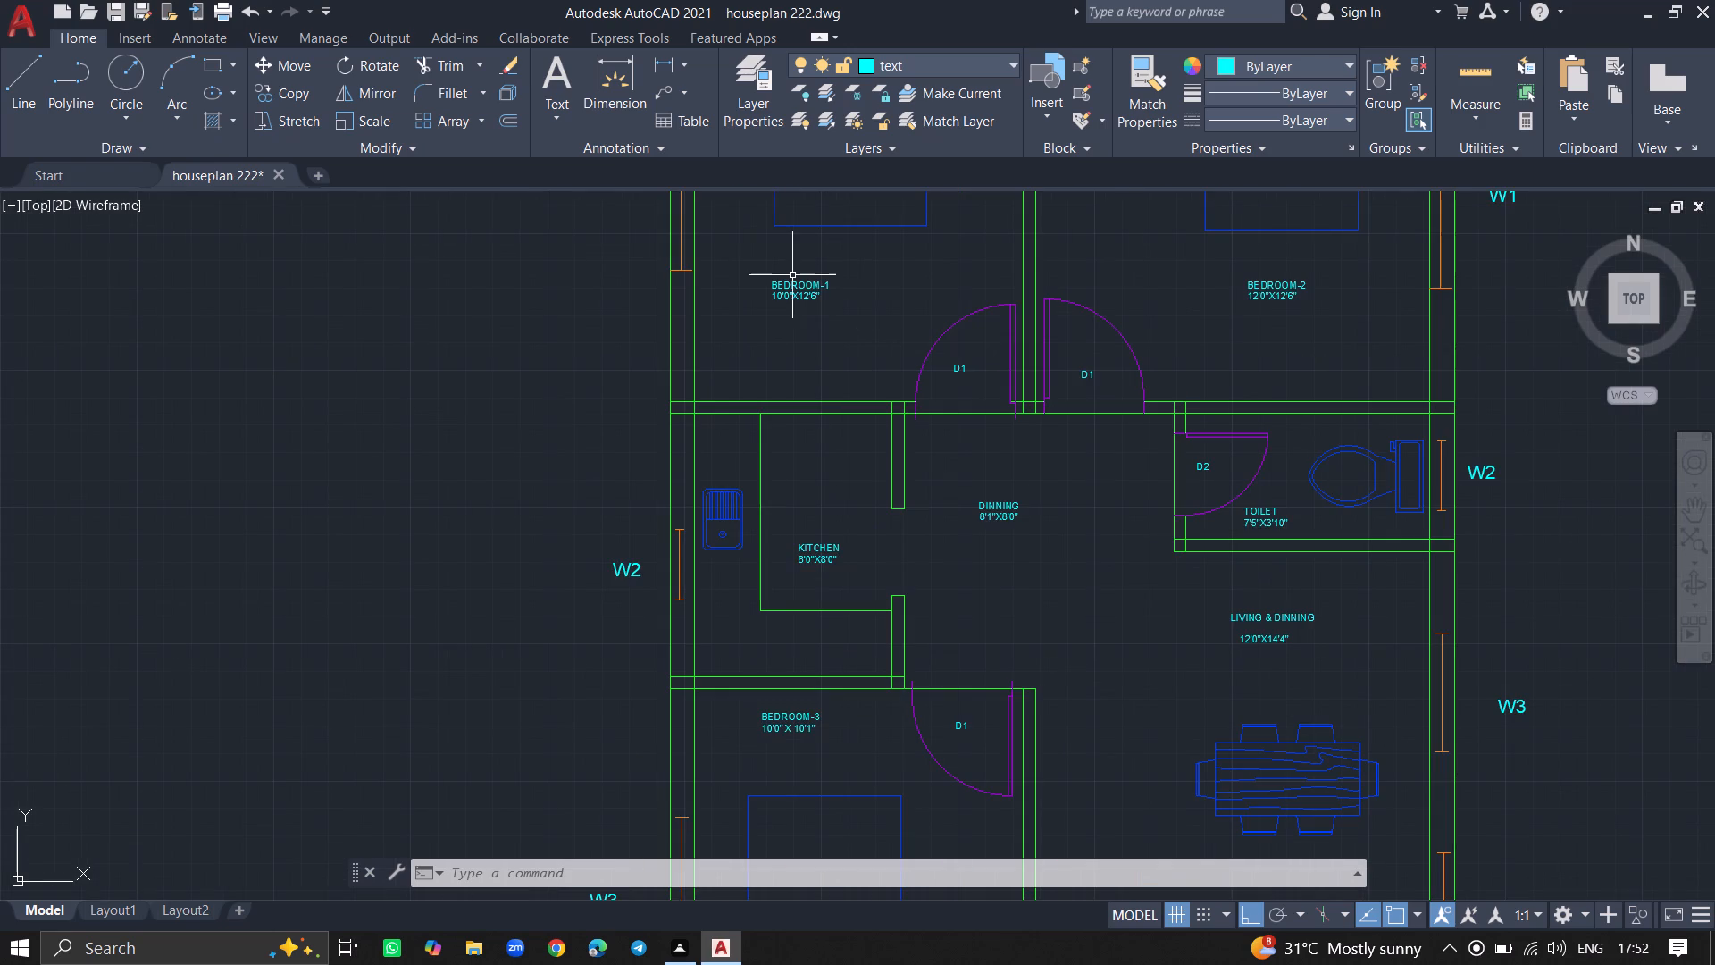
click(792, 281)
click(826, 547)
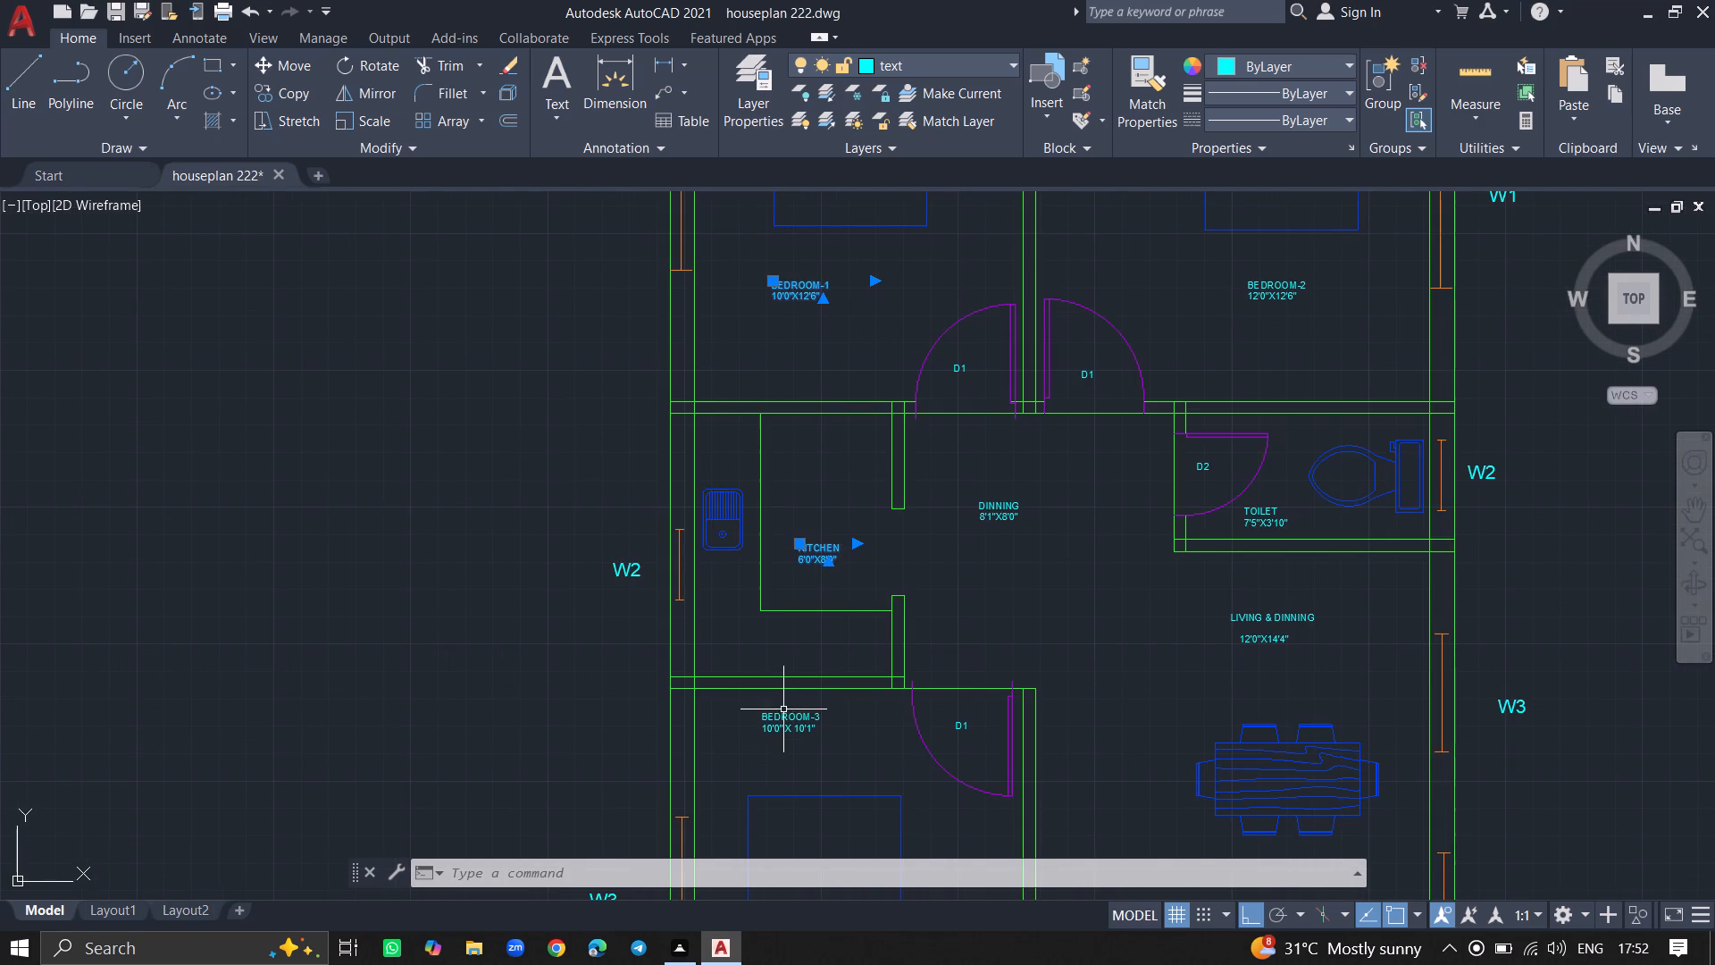
click(783, 714)
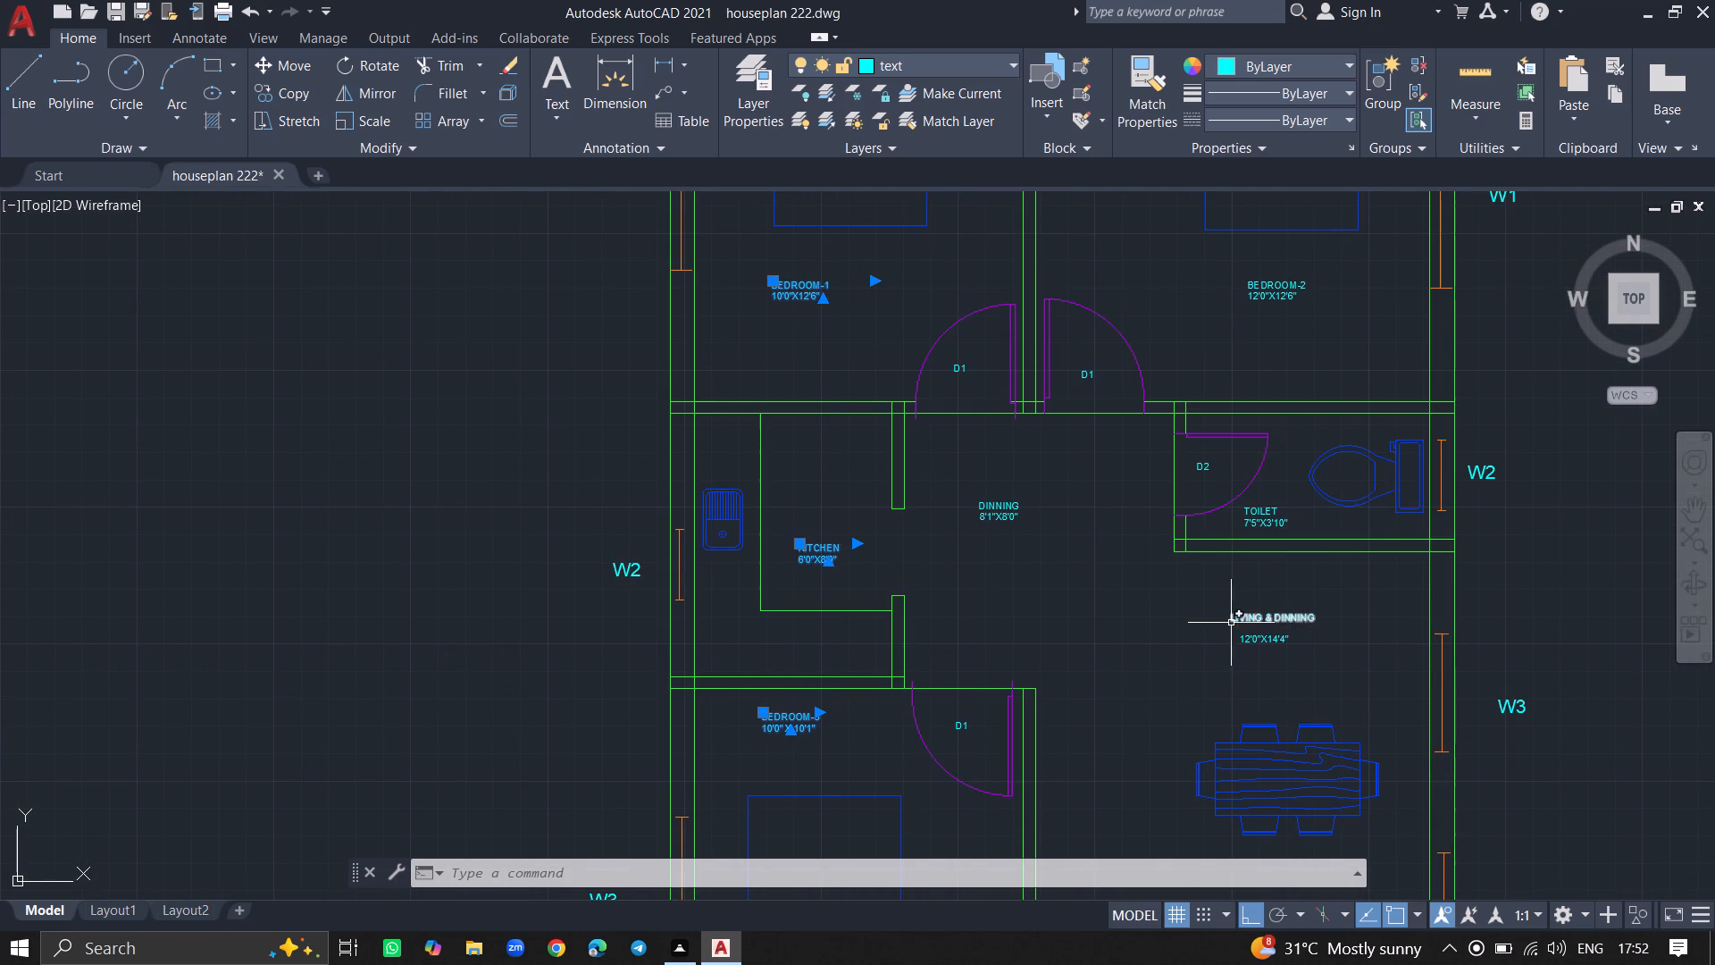
click(1241, 623)
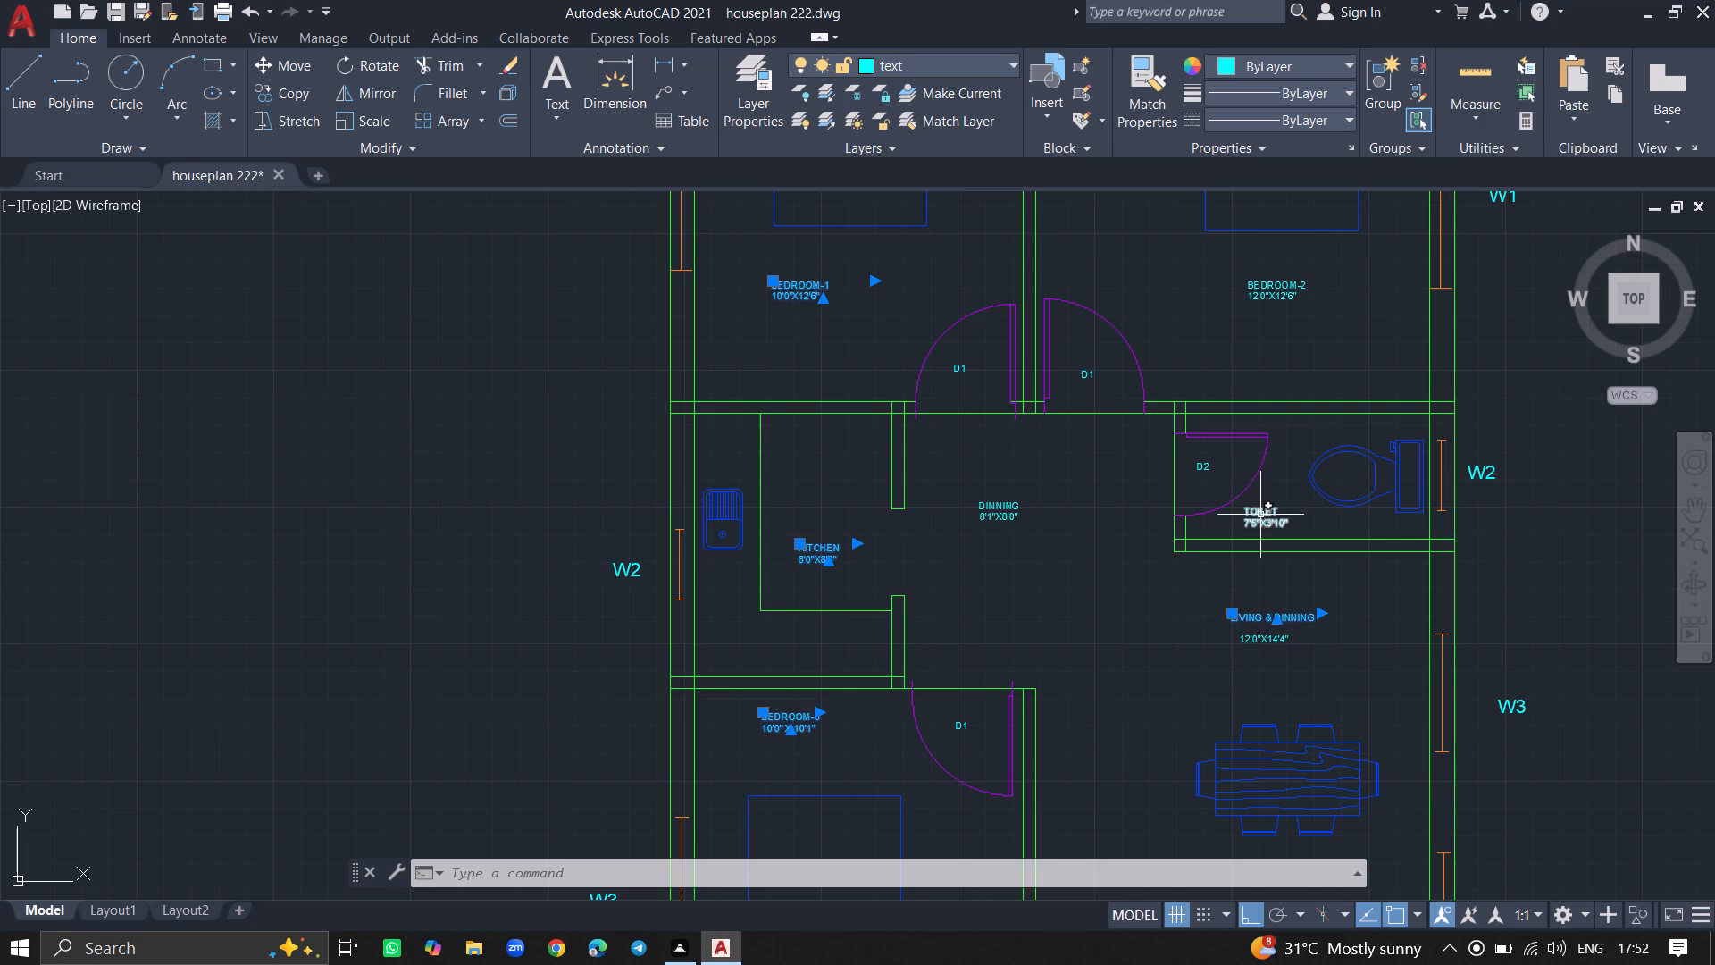
click(1260, 515)
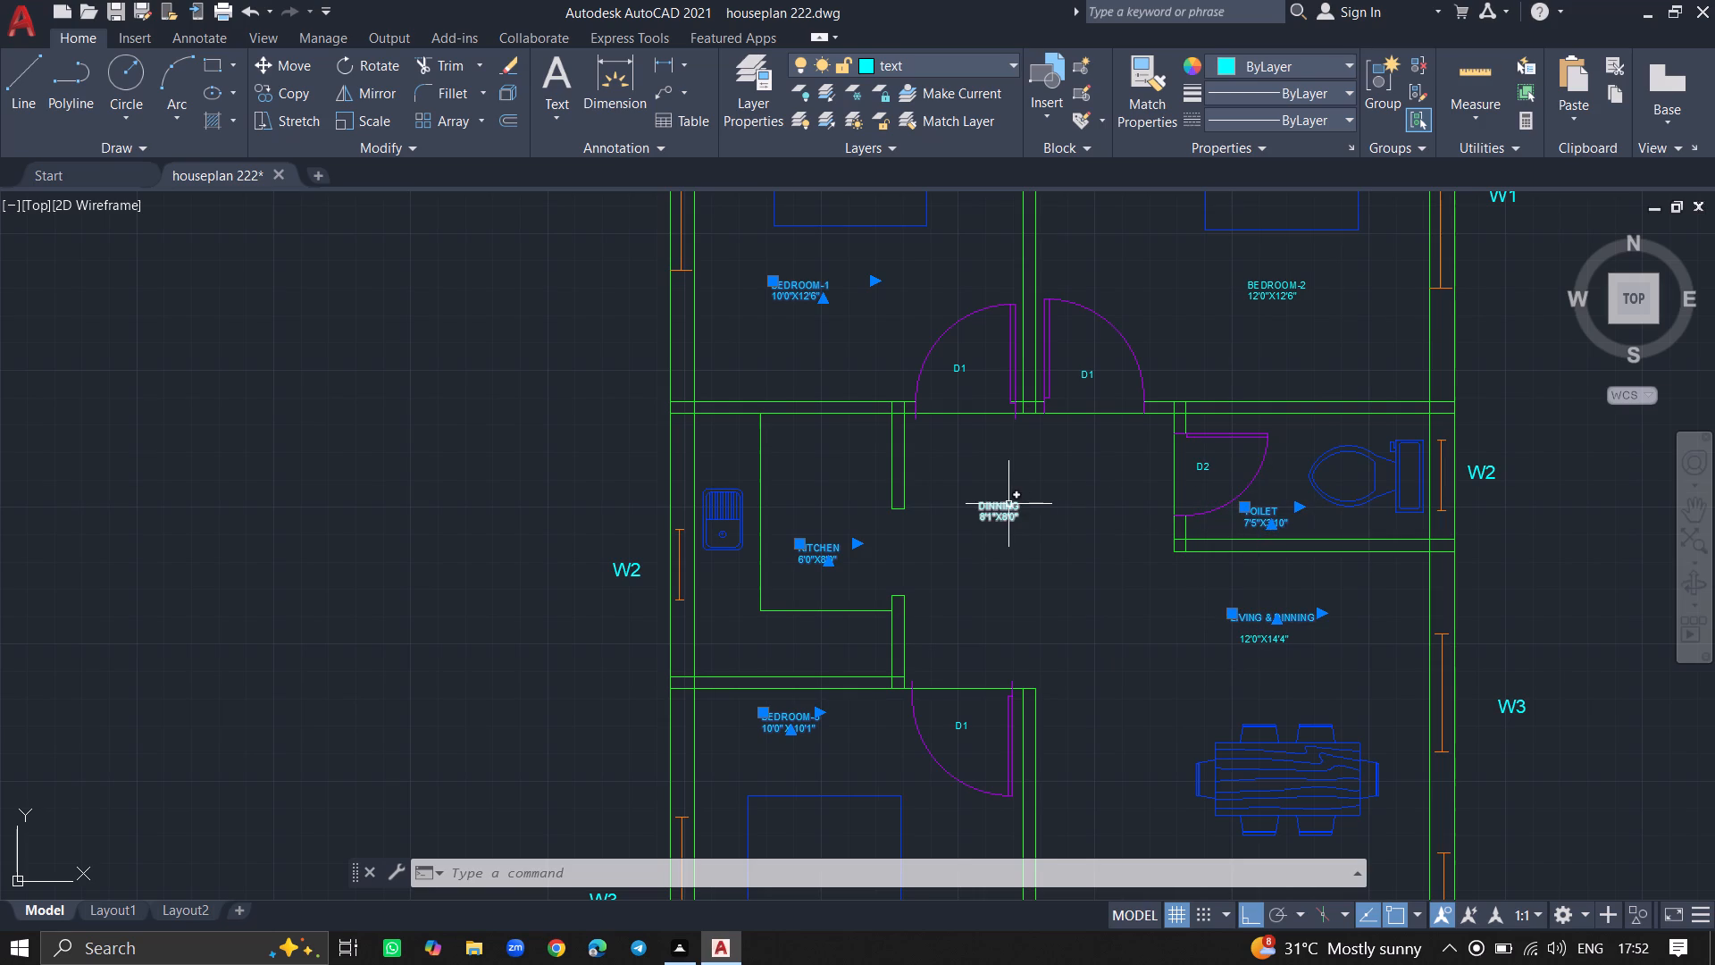
click(1008, 504)
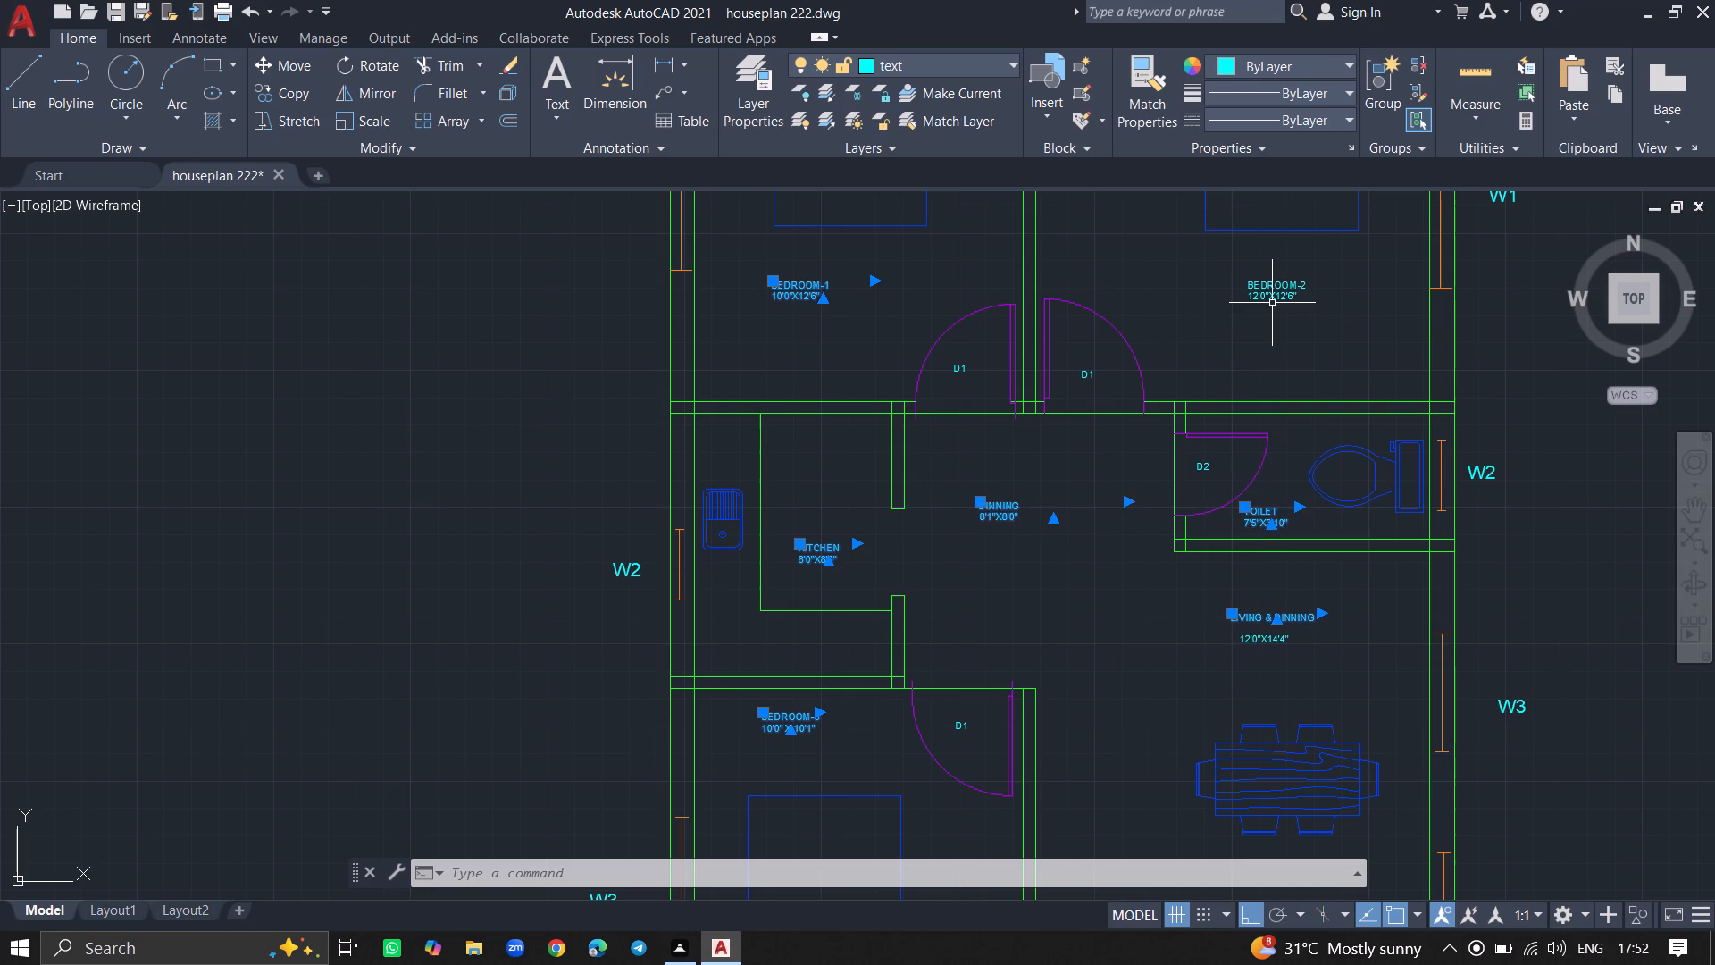
click(1272, 291)
ctrl+scroll(1229, 351, down, 4)
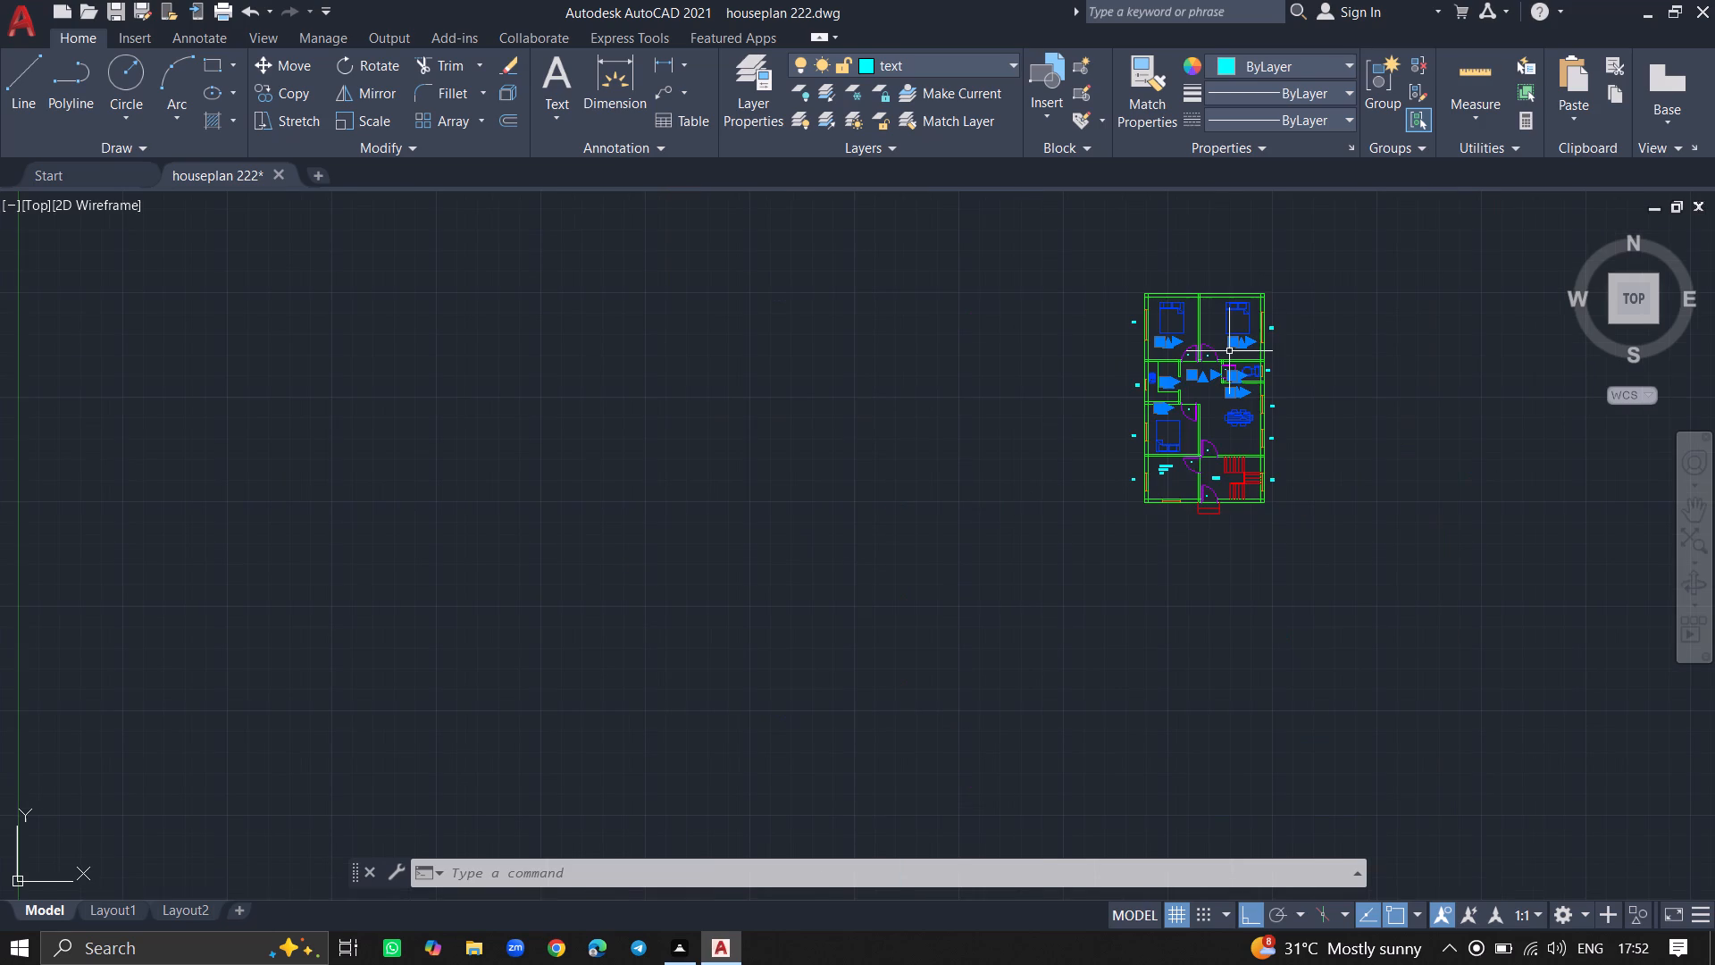
ctrl+scroll(1228, 482, up, 2)
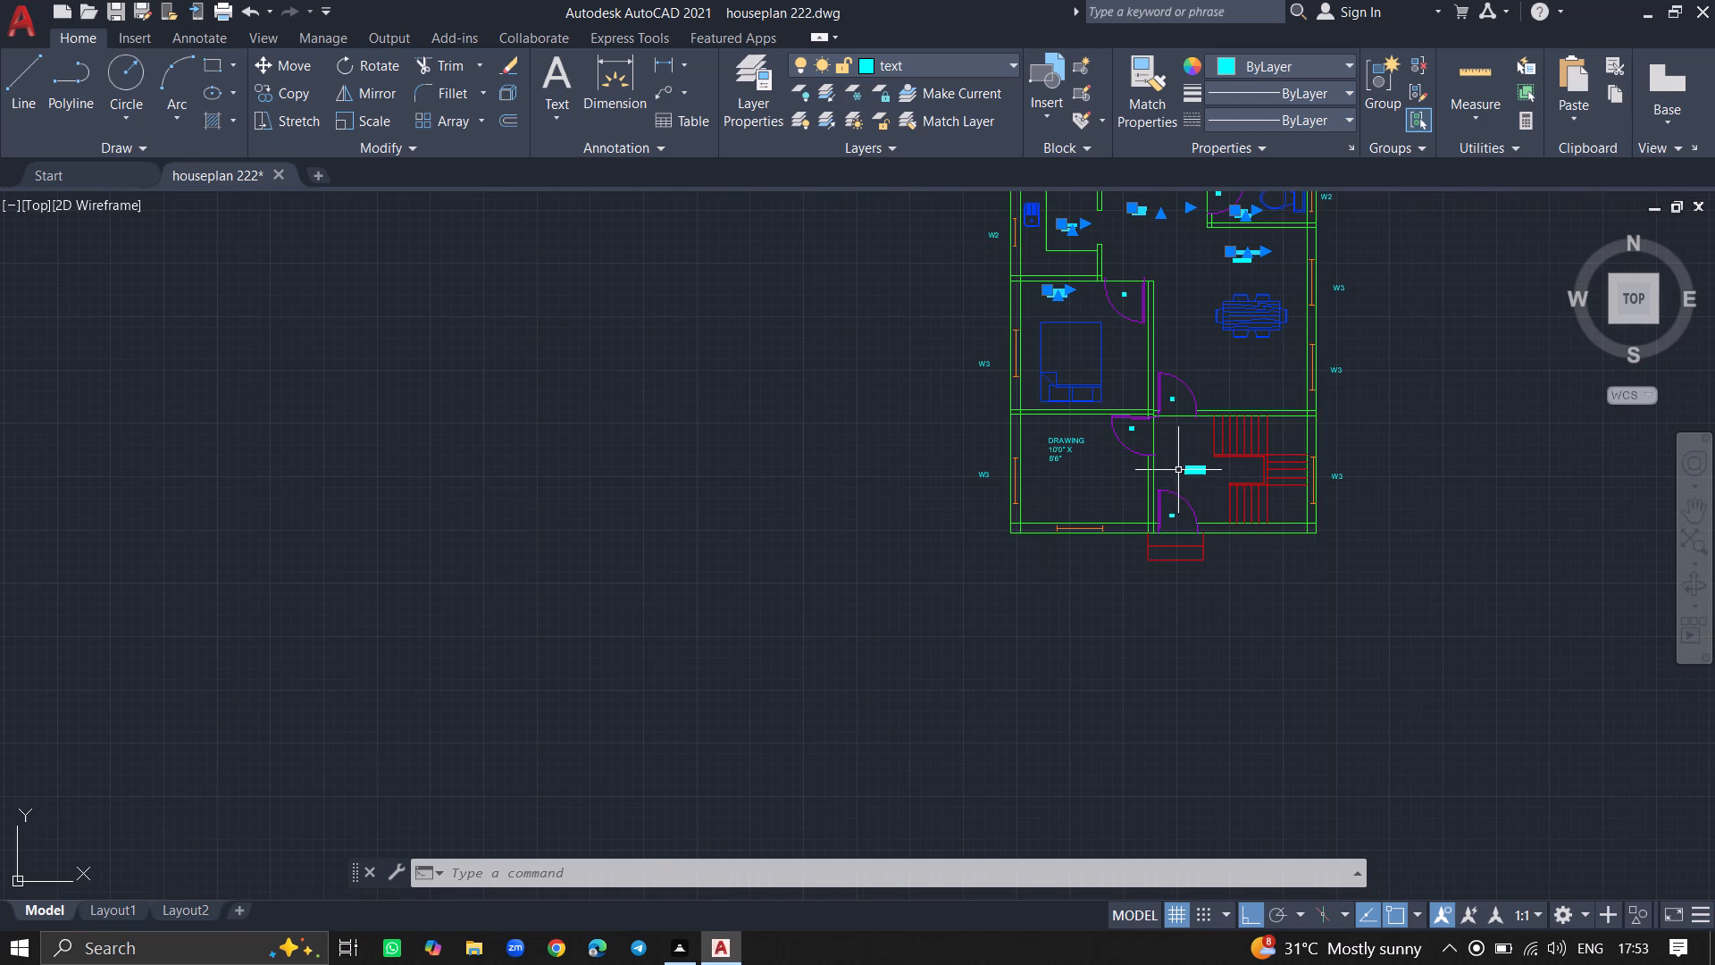
click(1186, 470)
click(1075, 442)
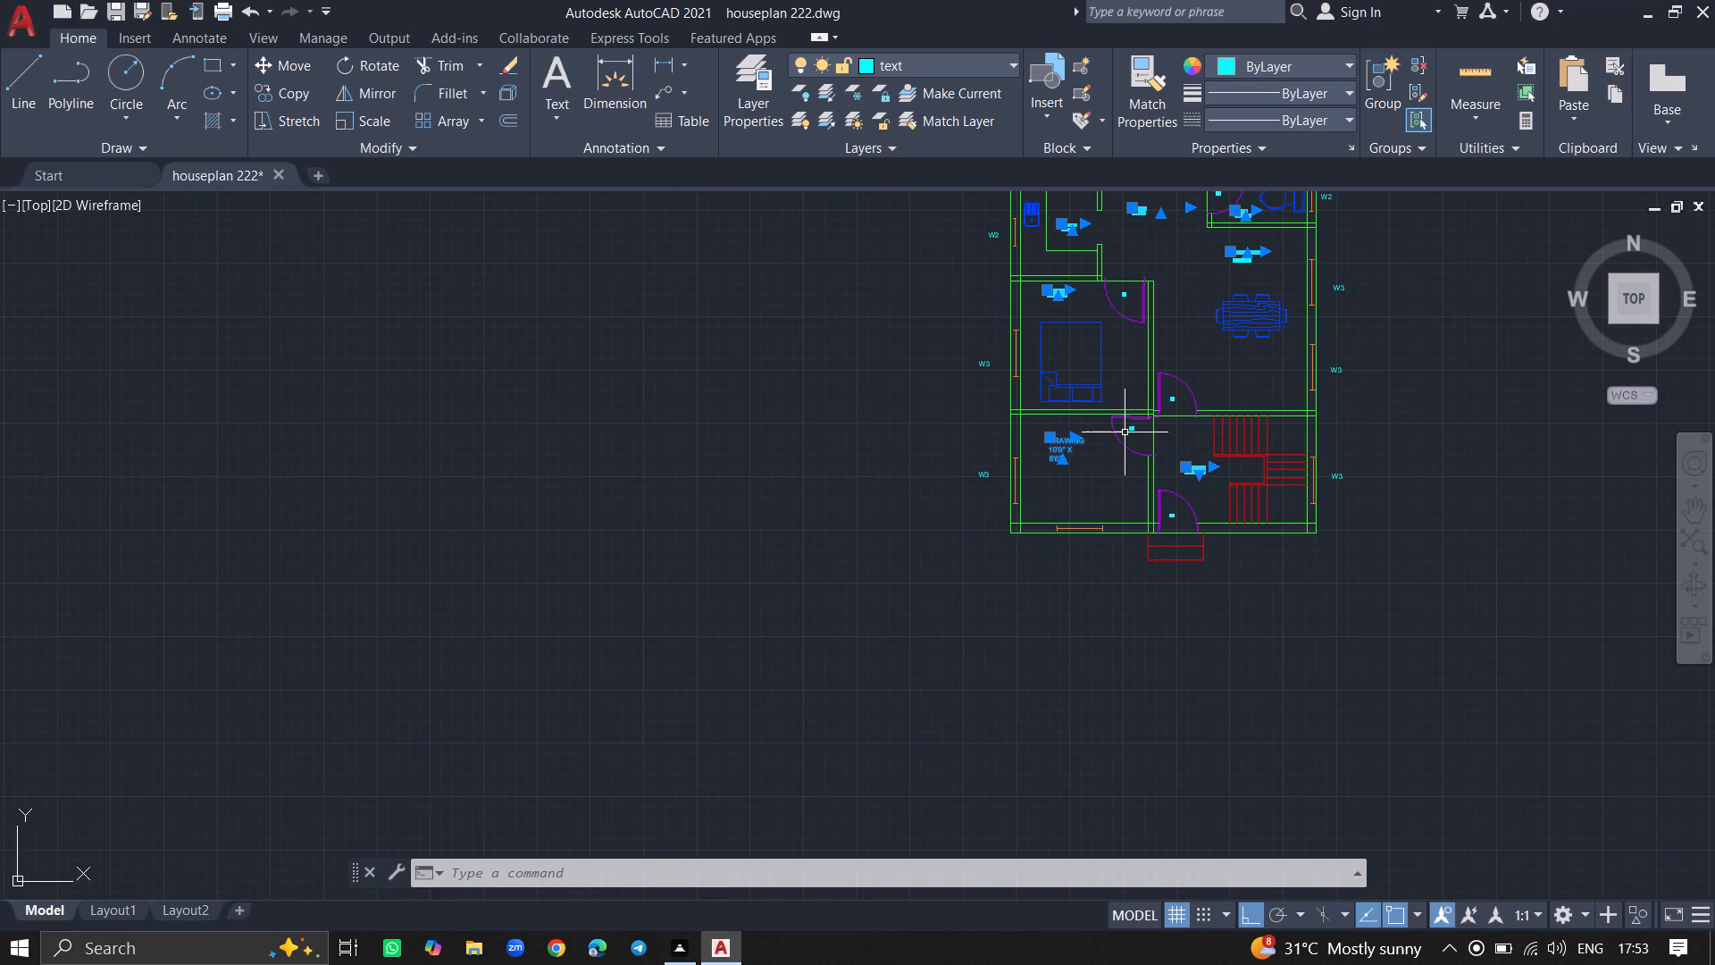
click(1125, 432)
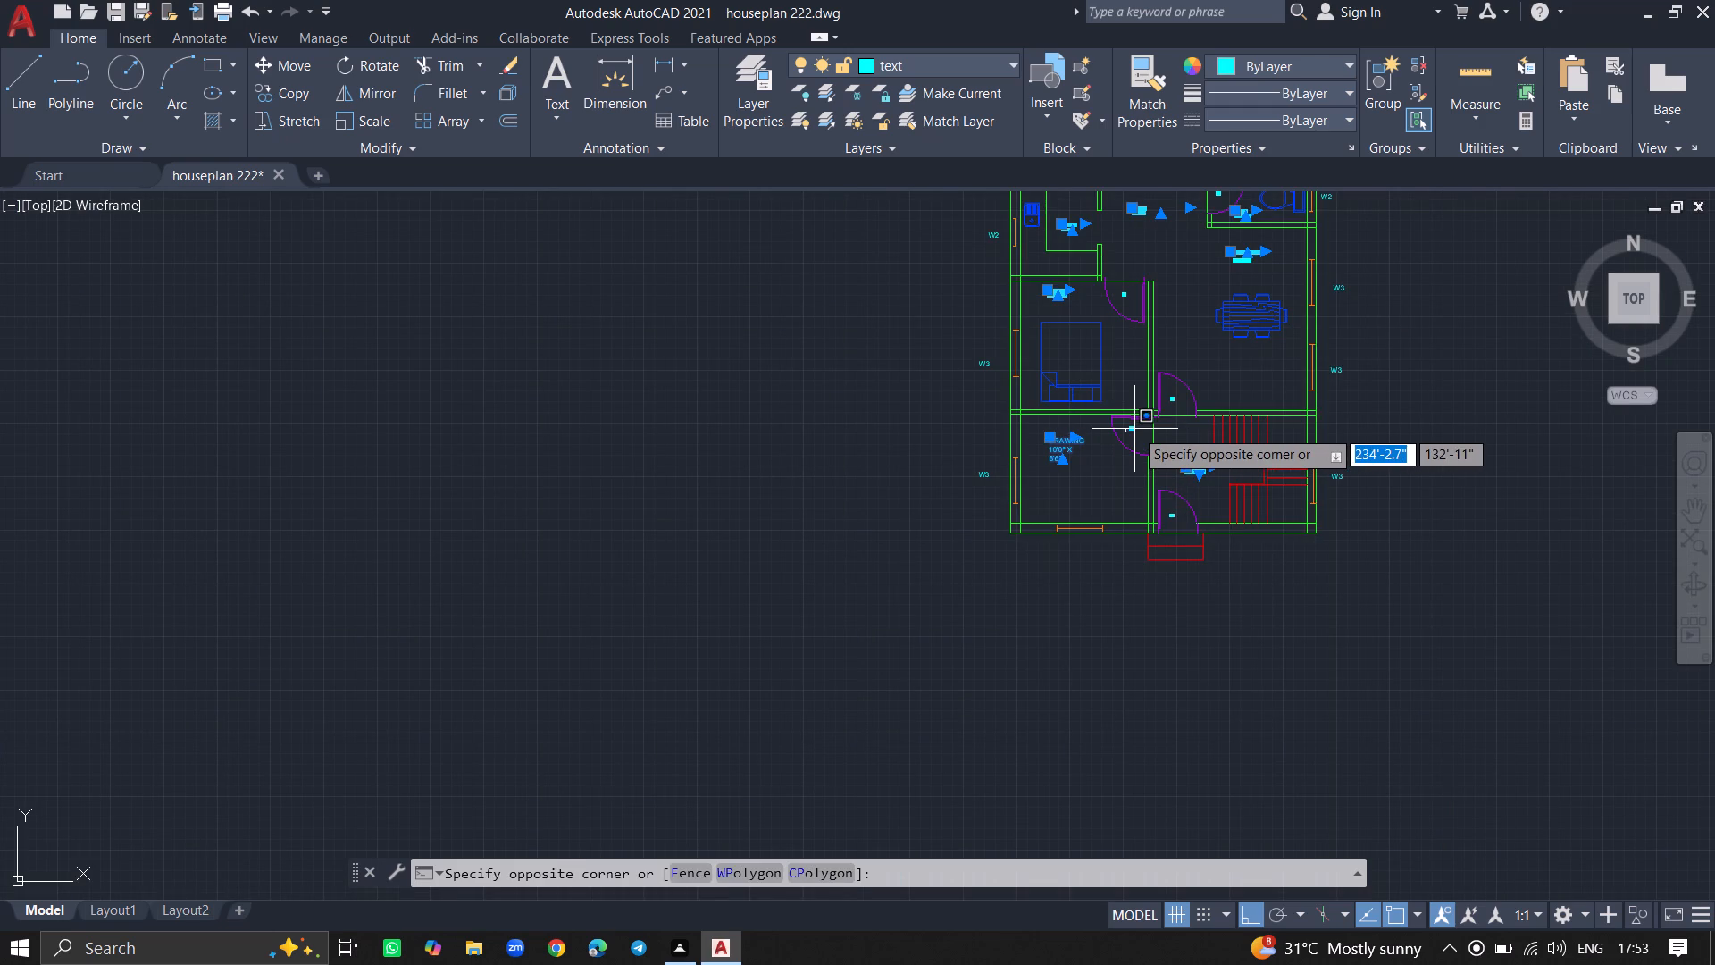
click(1134, 433)
ctrl+scroll(1153, 420, up, 2)
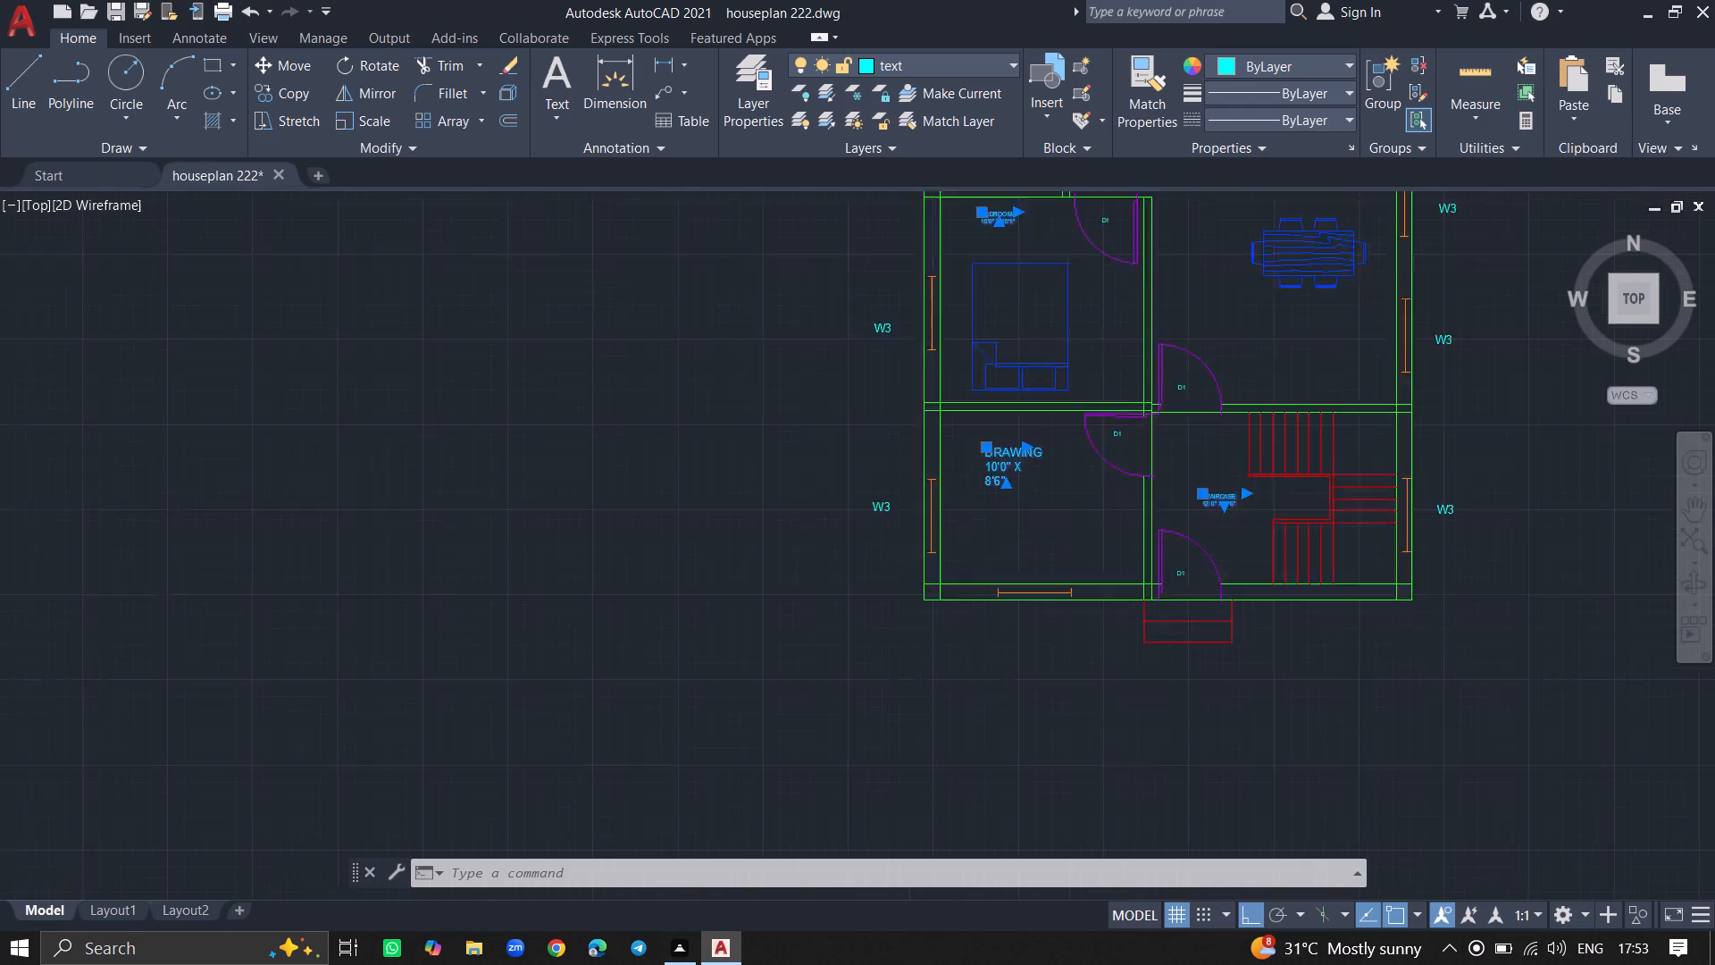
ctrl+scroll(1153, 420, up, 1)
click(1226, 336)
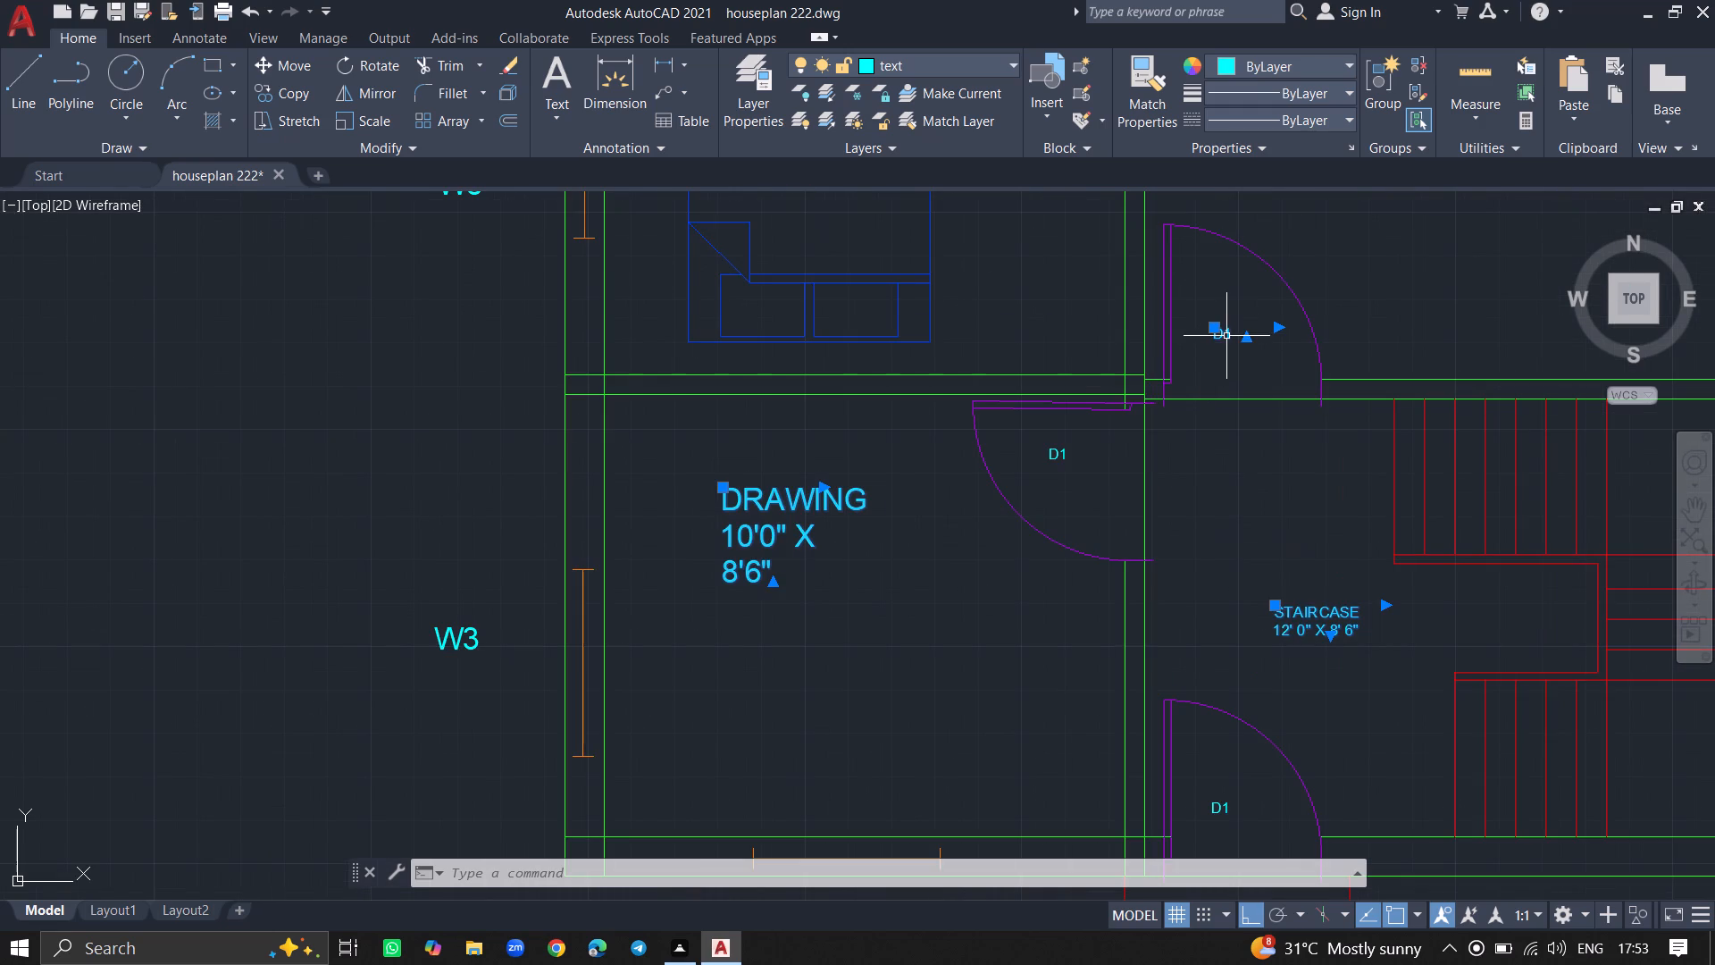
click(1053, 450)
ctrl+scroll(1056, 391, down, 2)
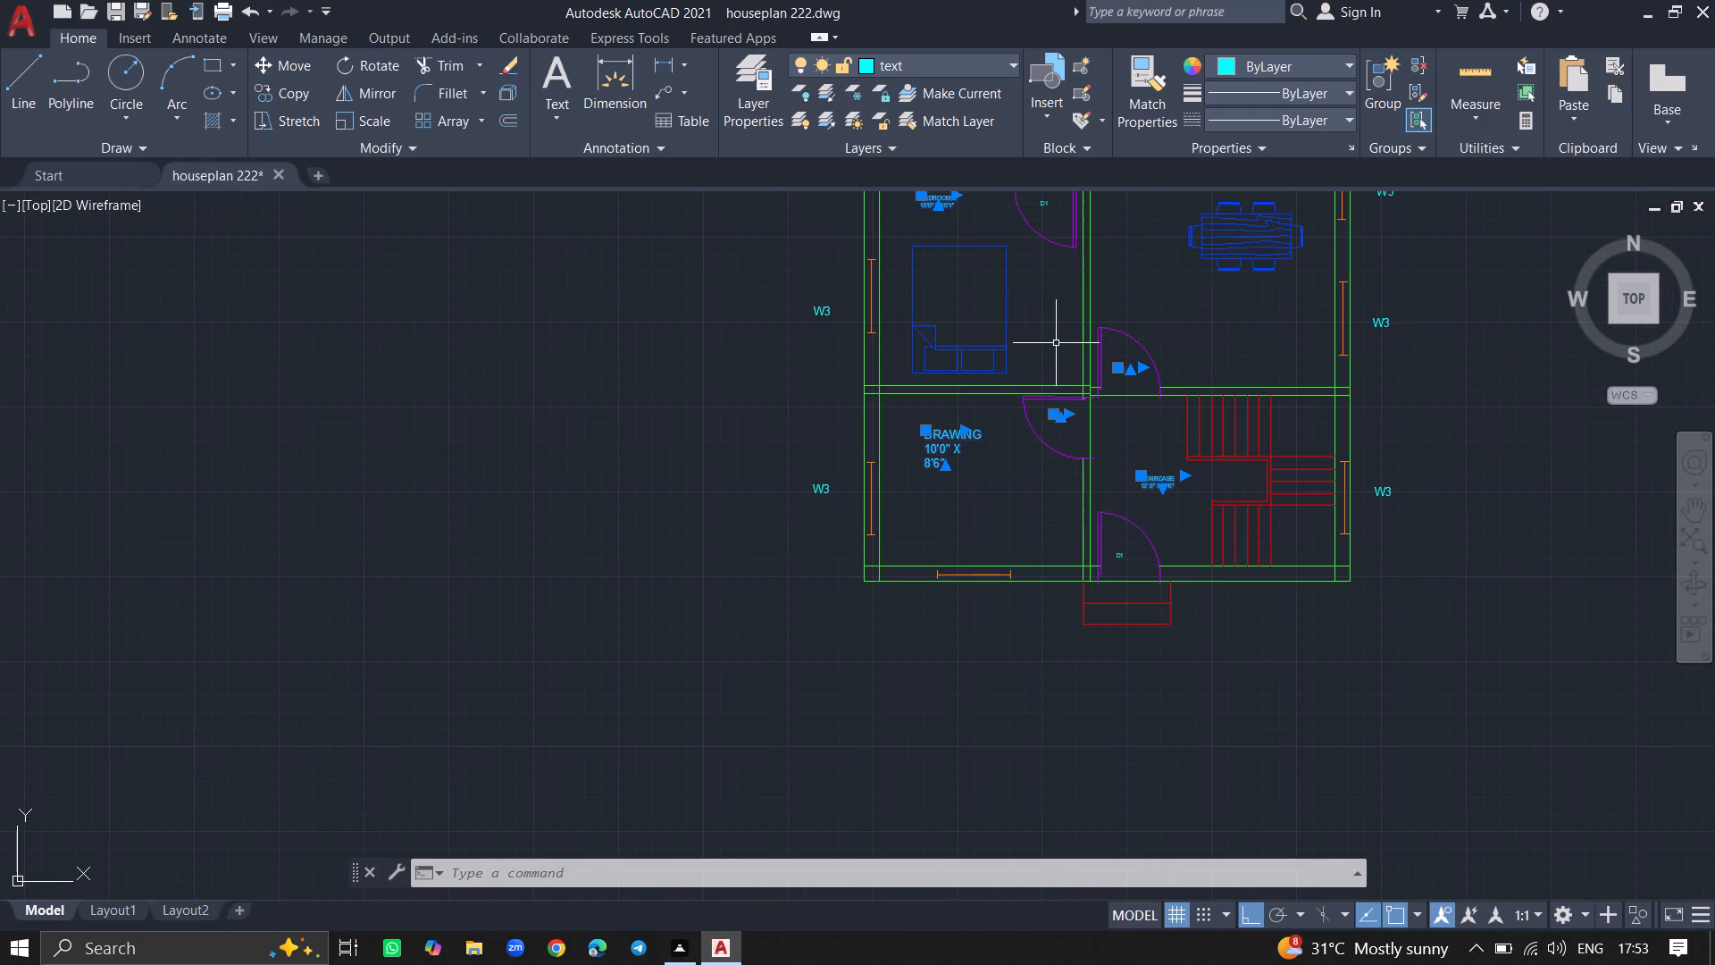
ctrl+scroll(1056, 343, down, 2)
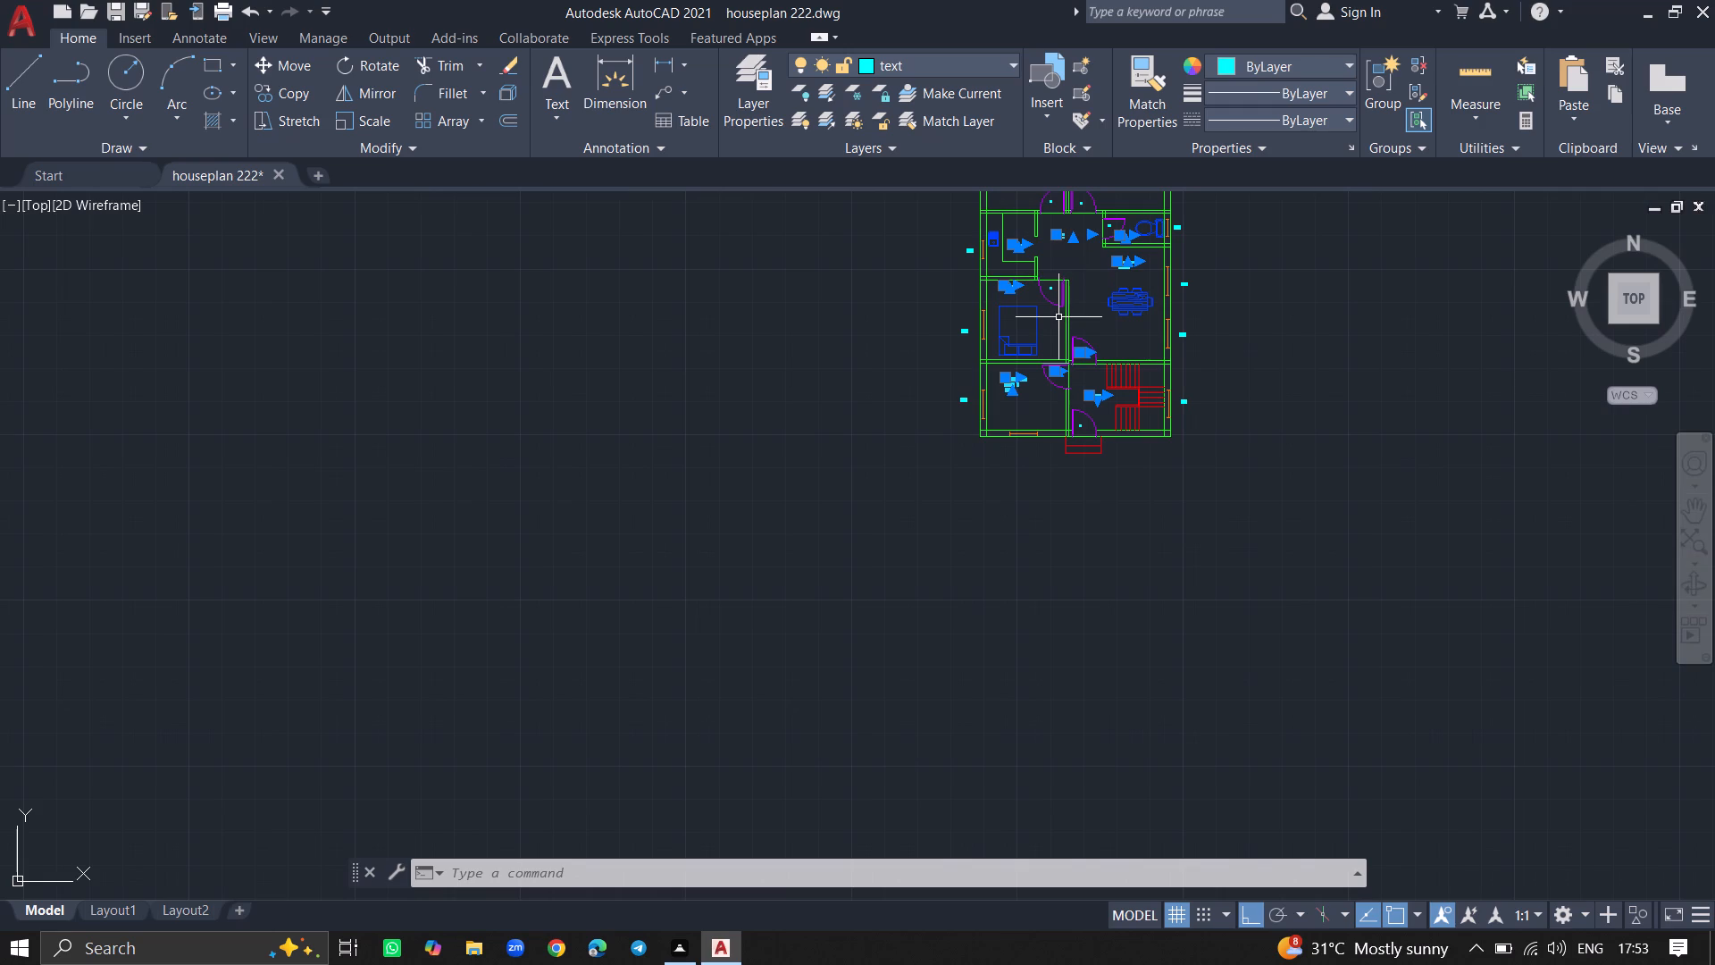
key(p)
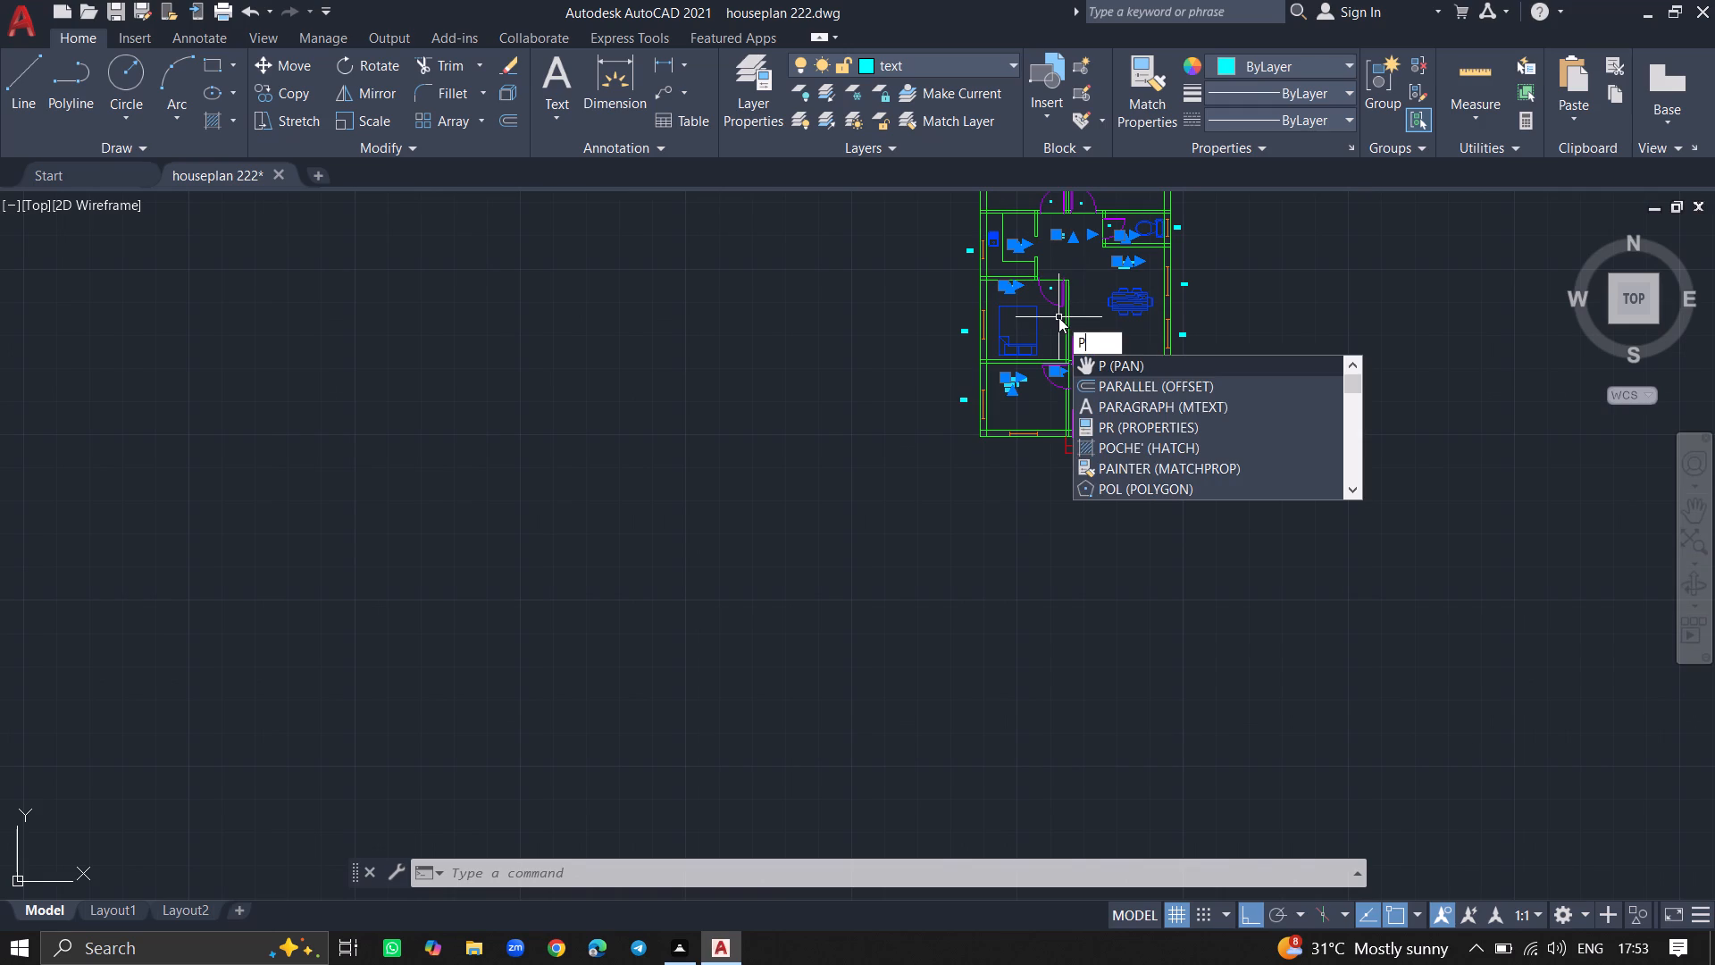
click(1093, 424)
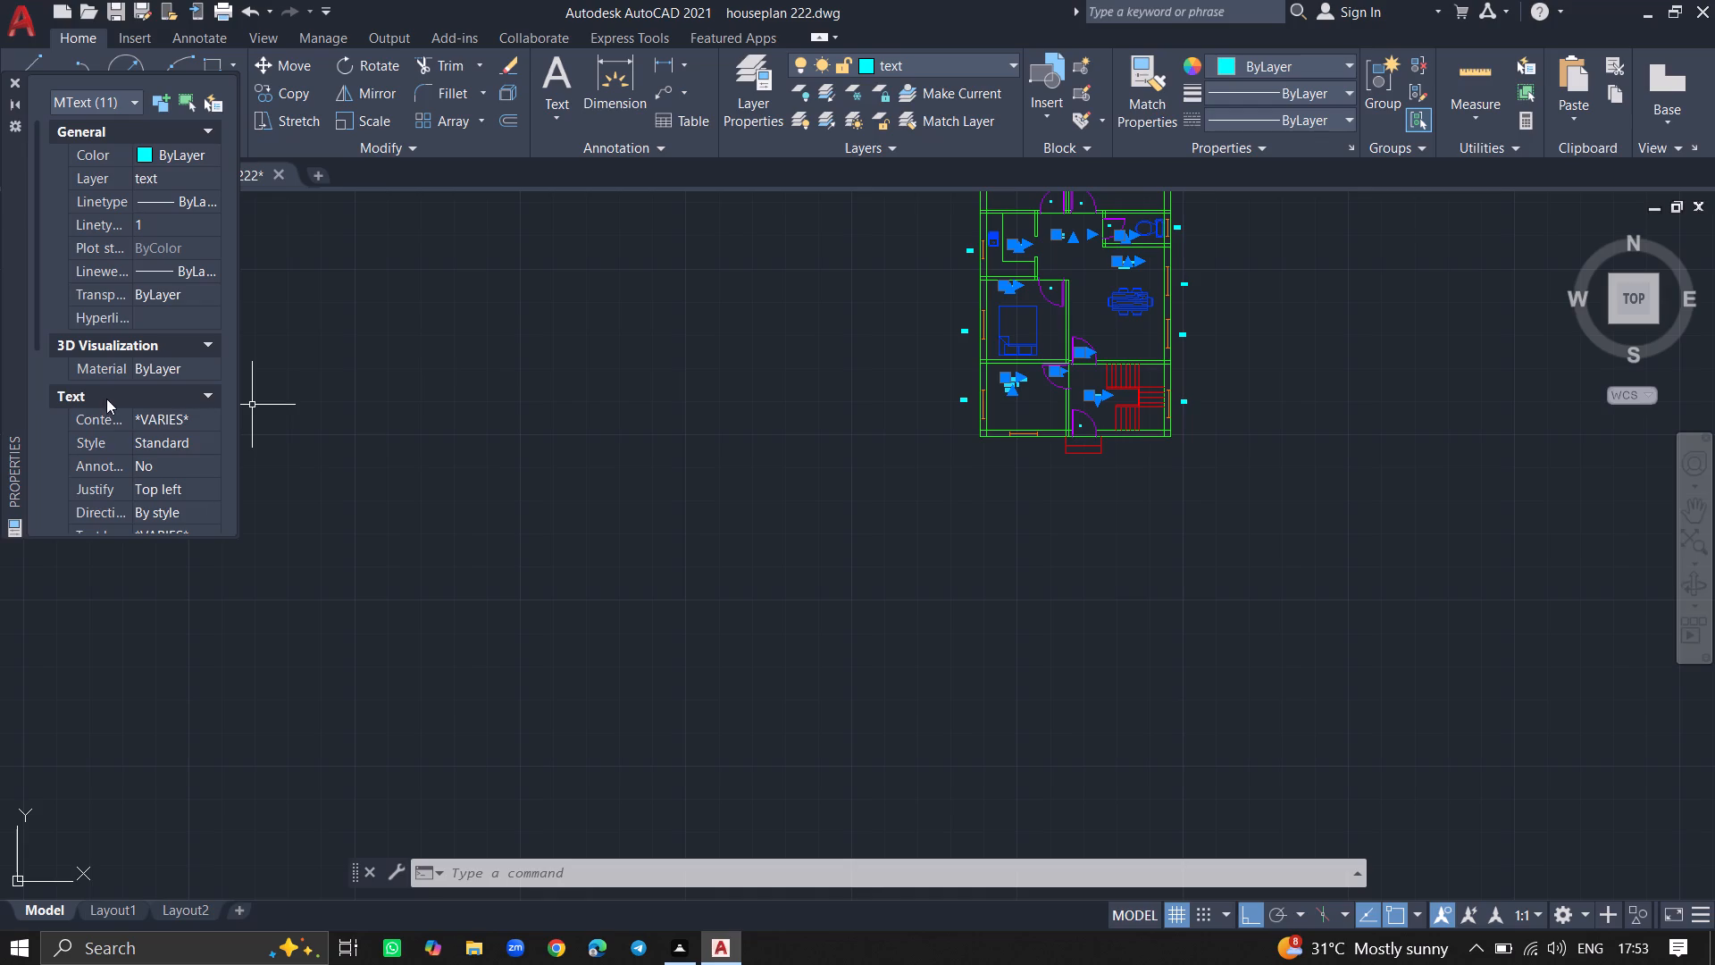
click(41, 404)
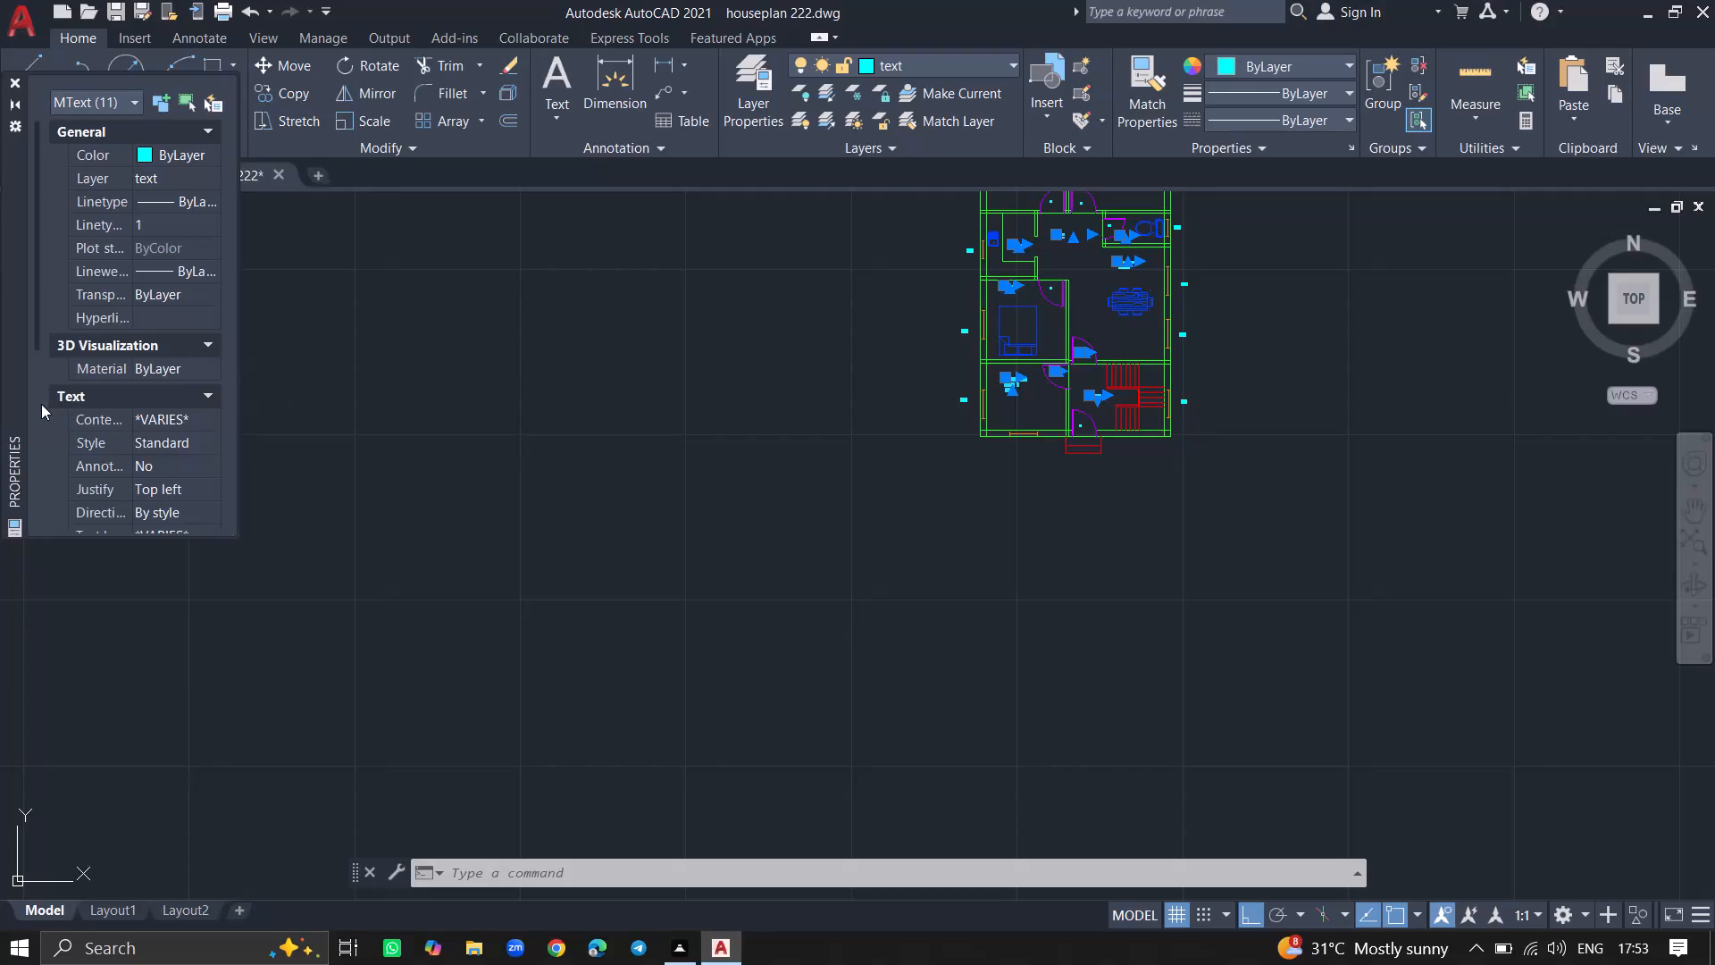
click(37, 404)
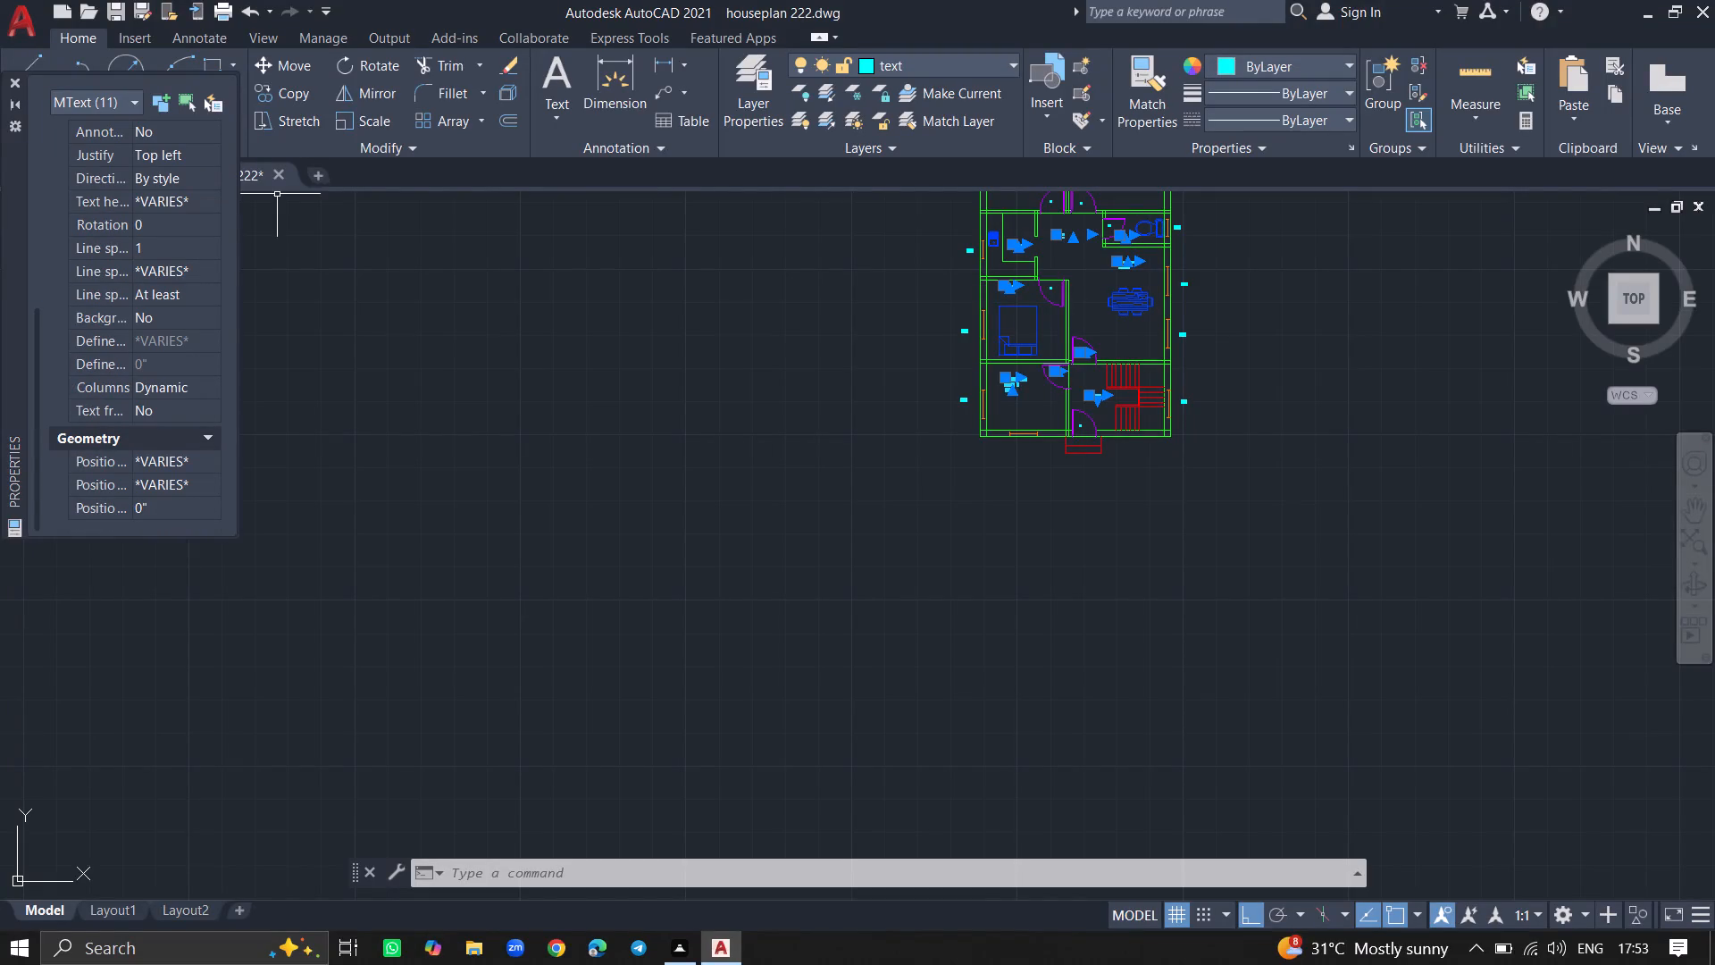
click(189, 196)
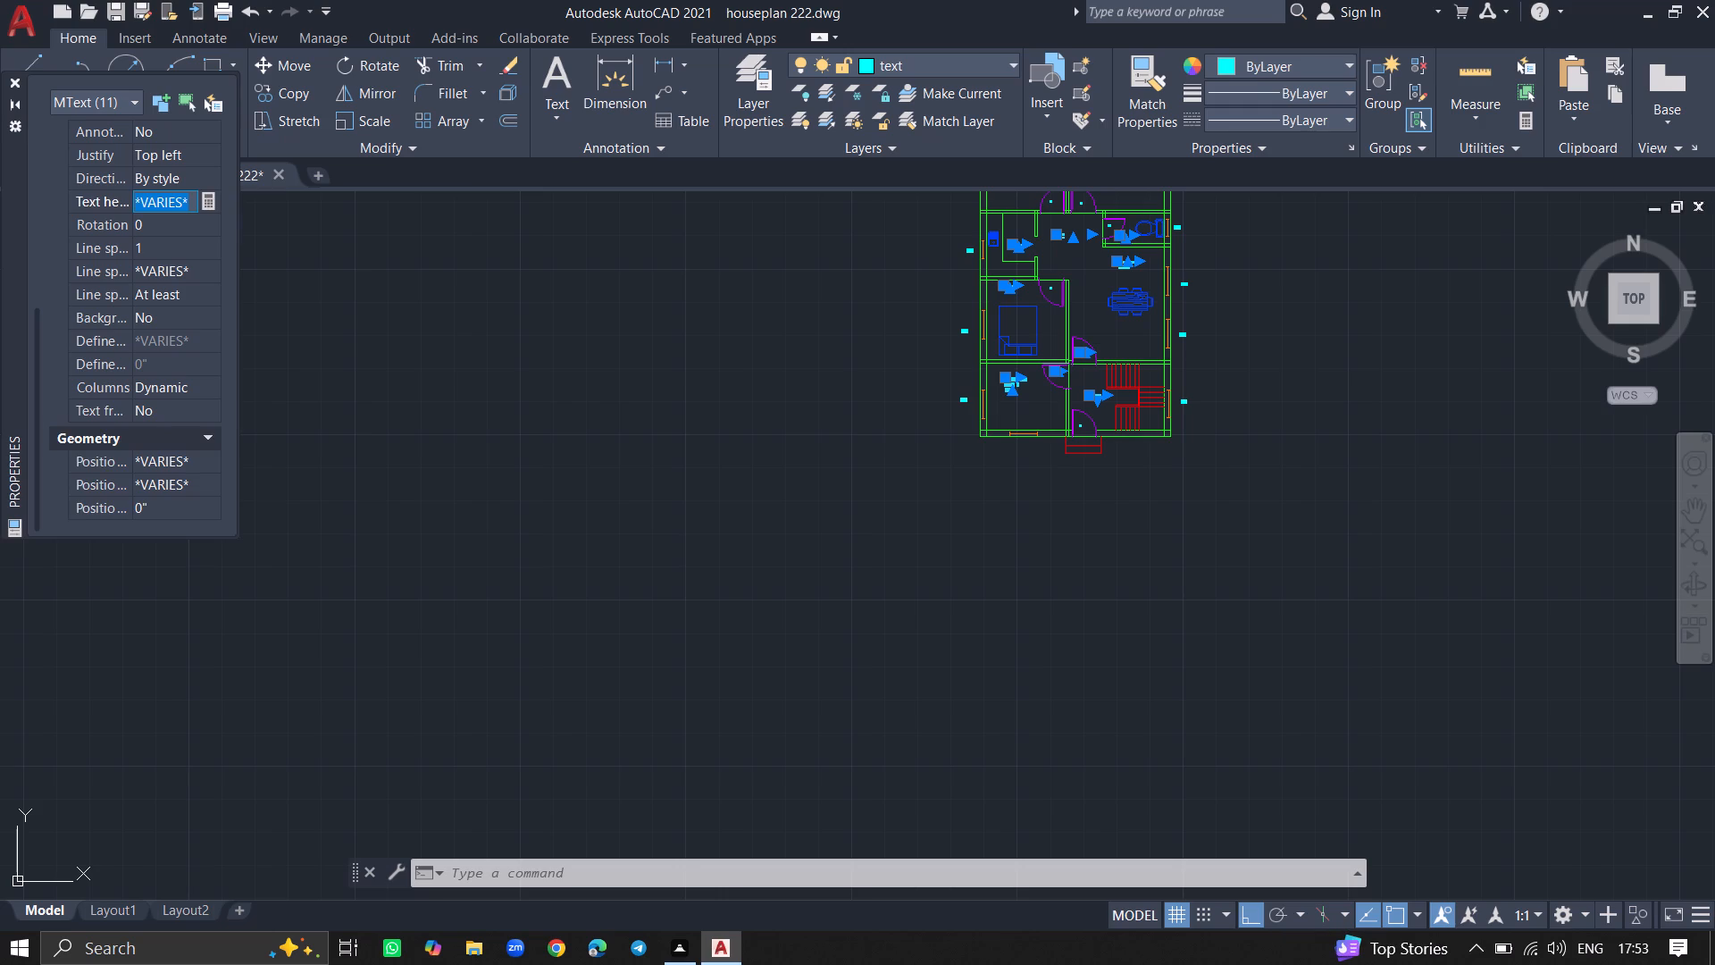
key(BackSpace)
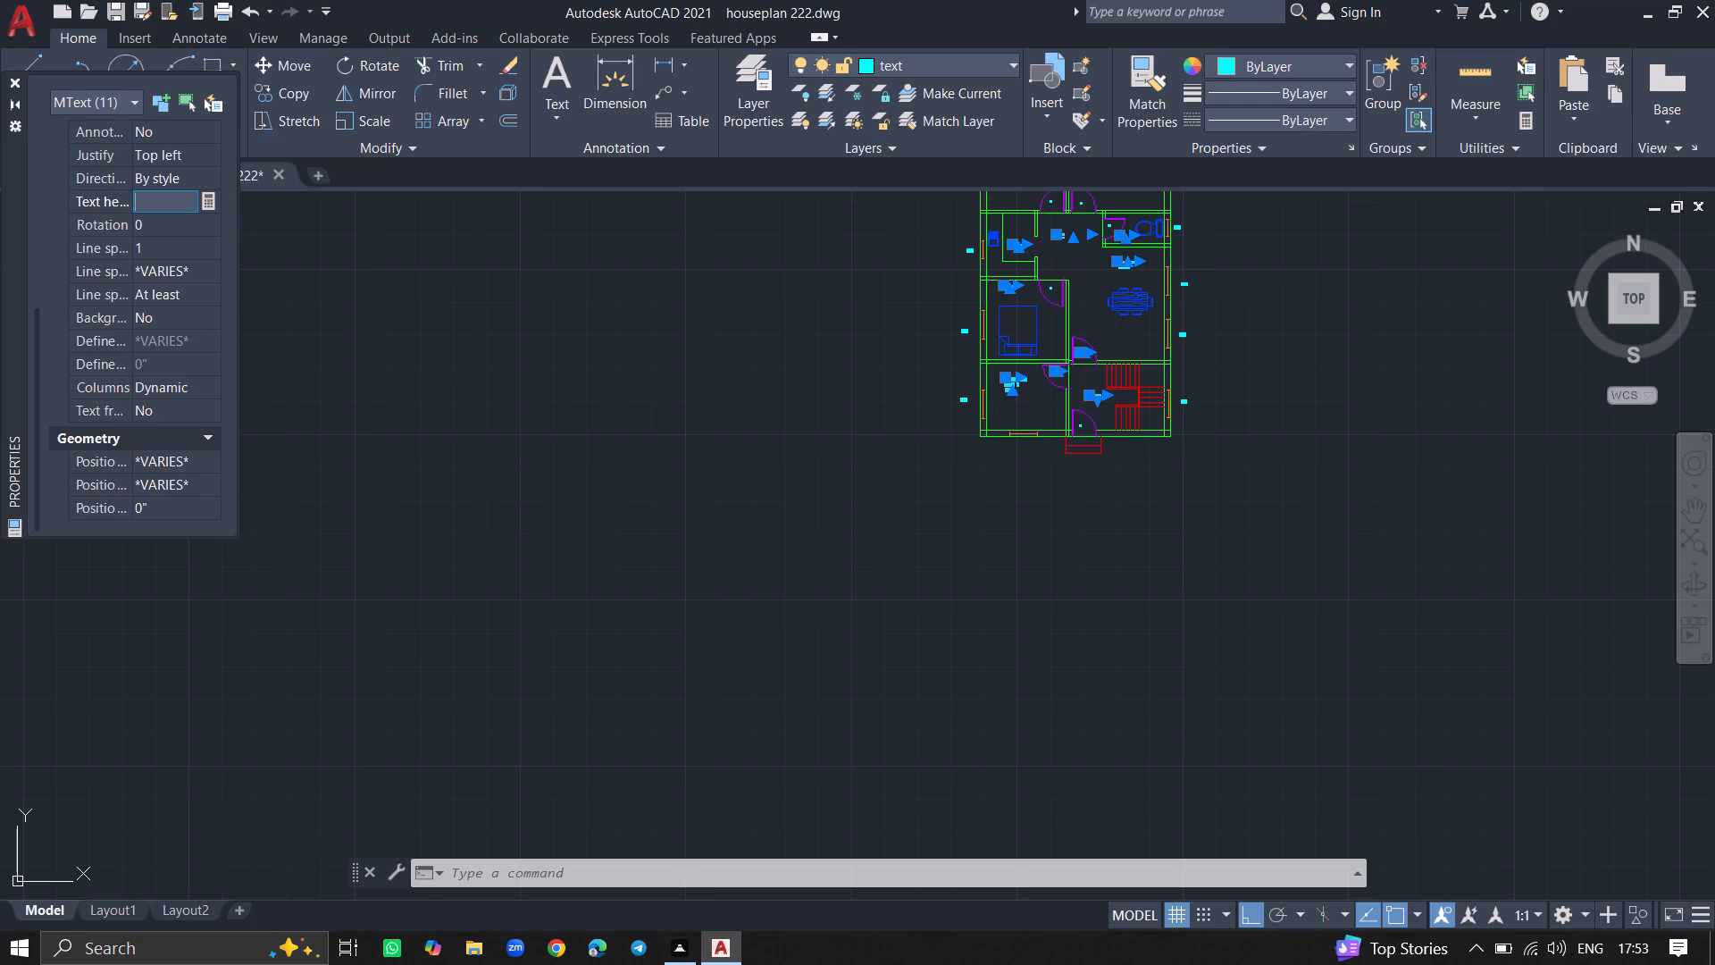
key(5)
key(shift+quotedbl)
key(Return)
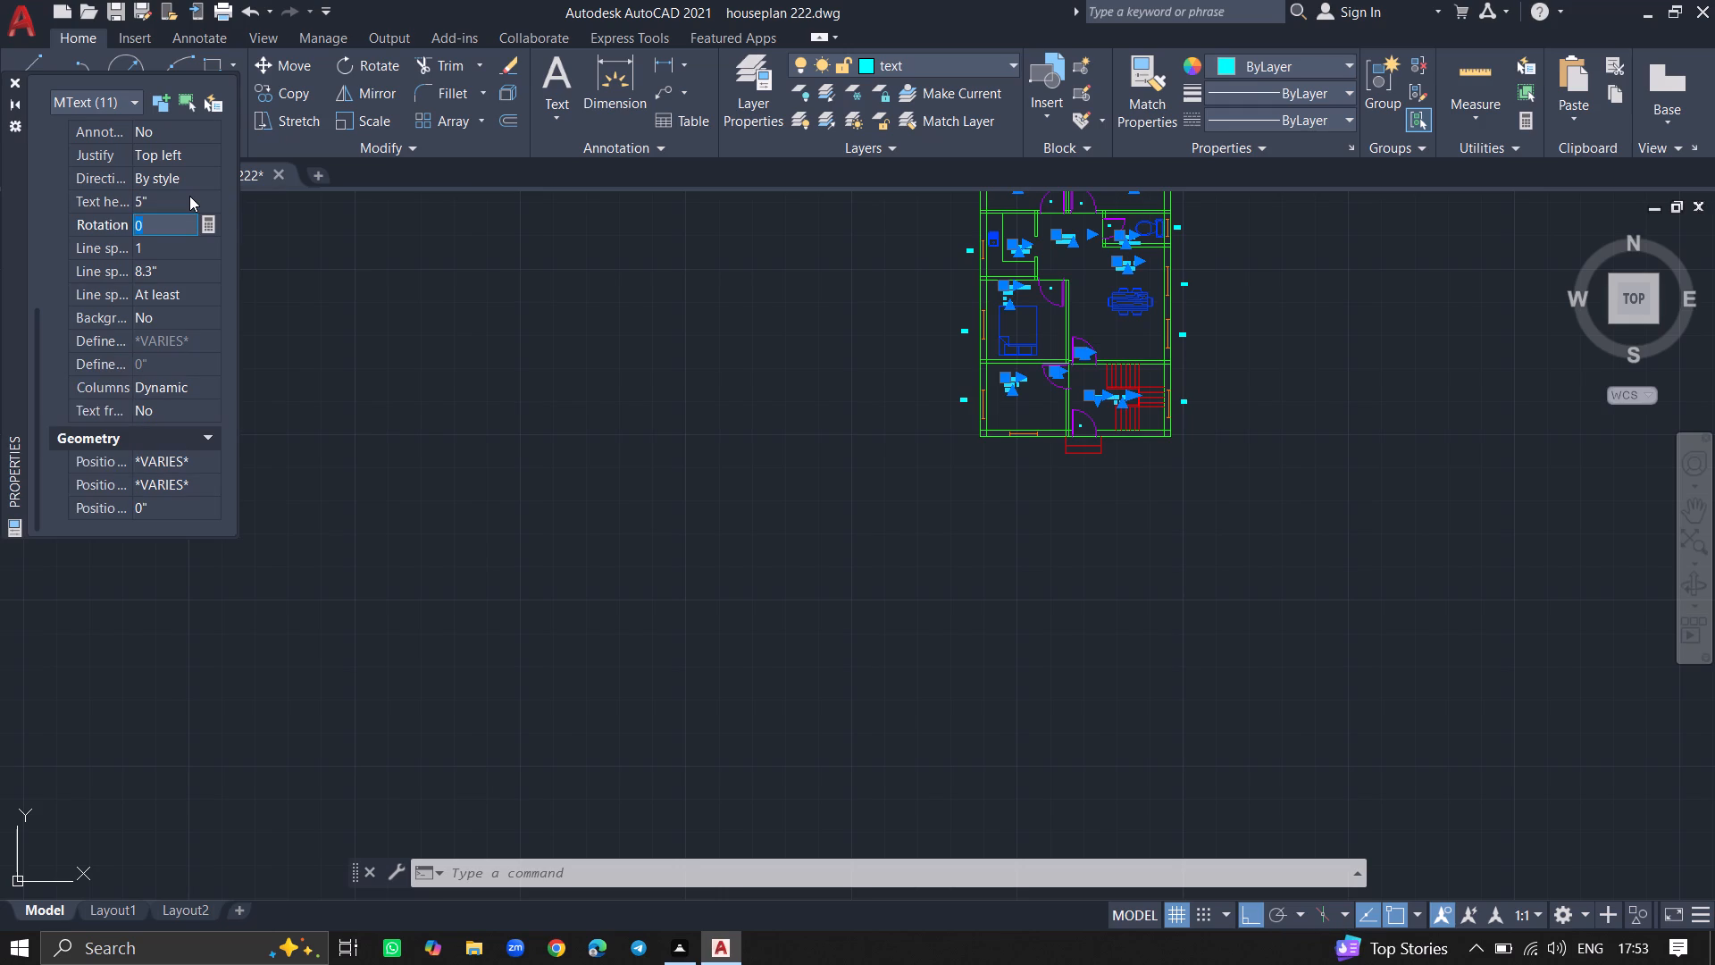
click(16, 83)
key(Escape)
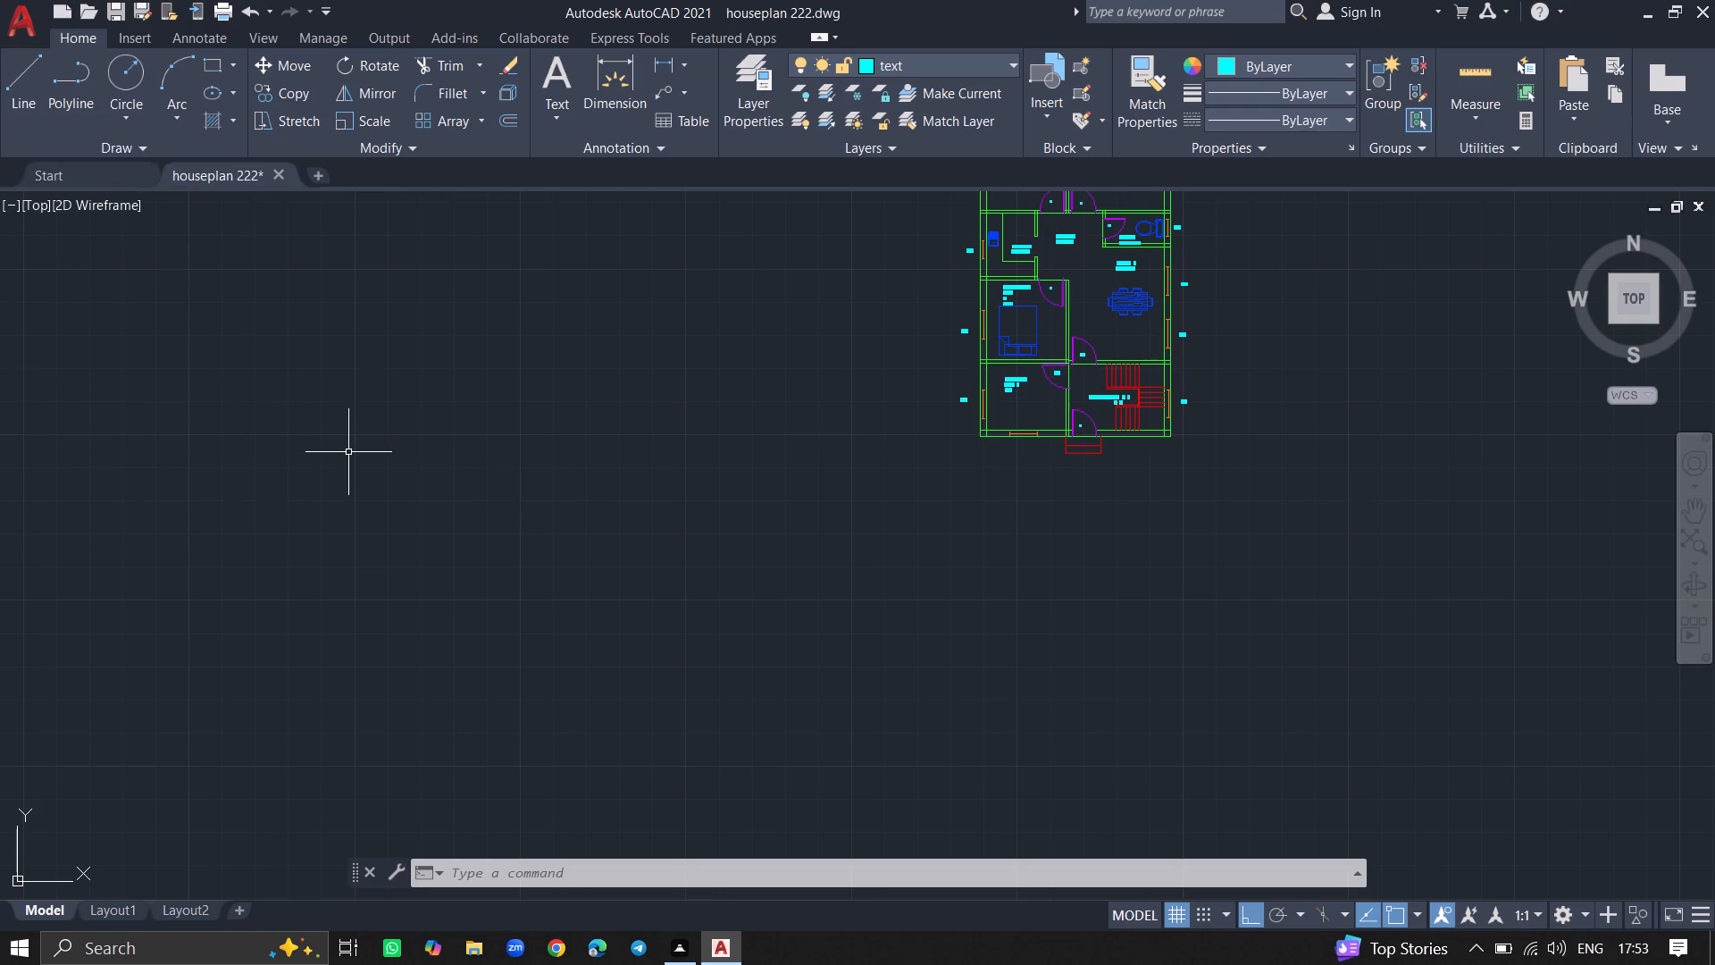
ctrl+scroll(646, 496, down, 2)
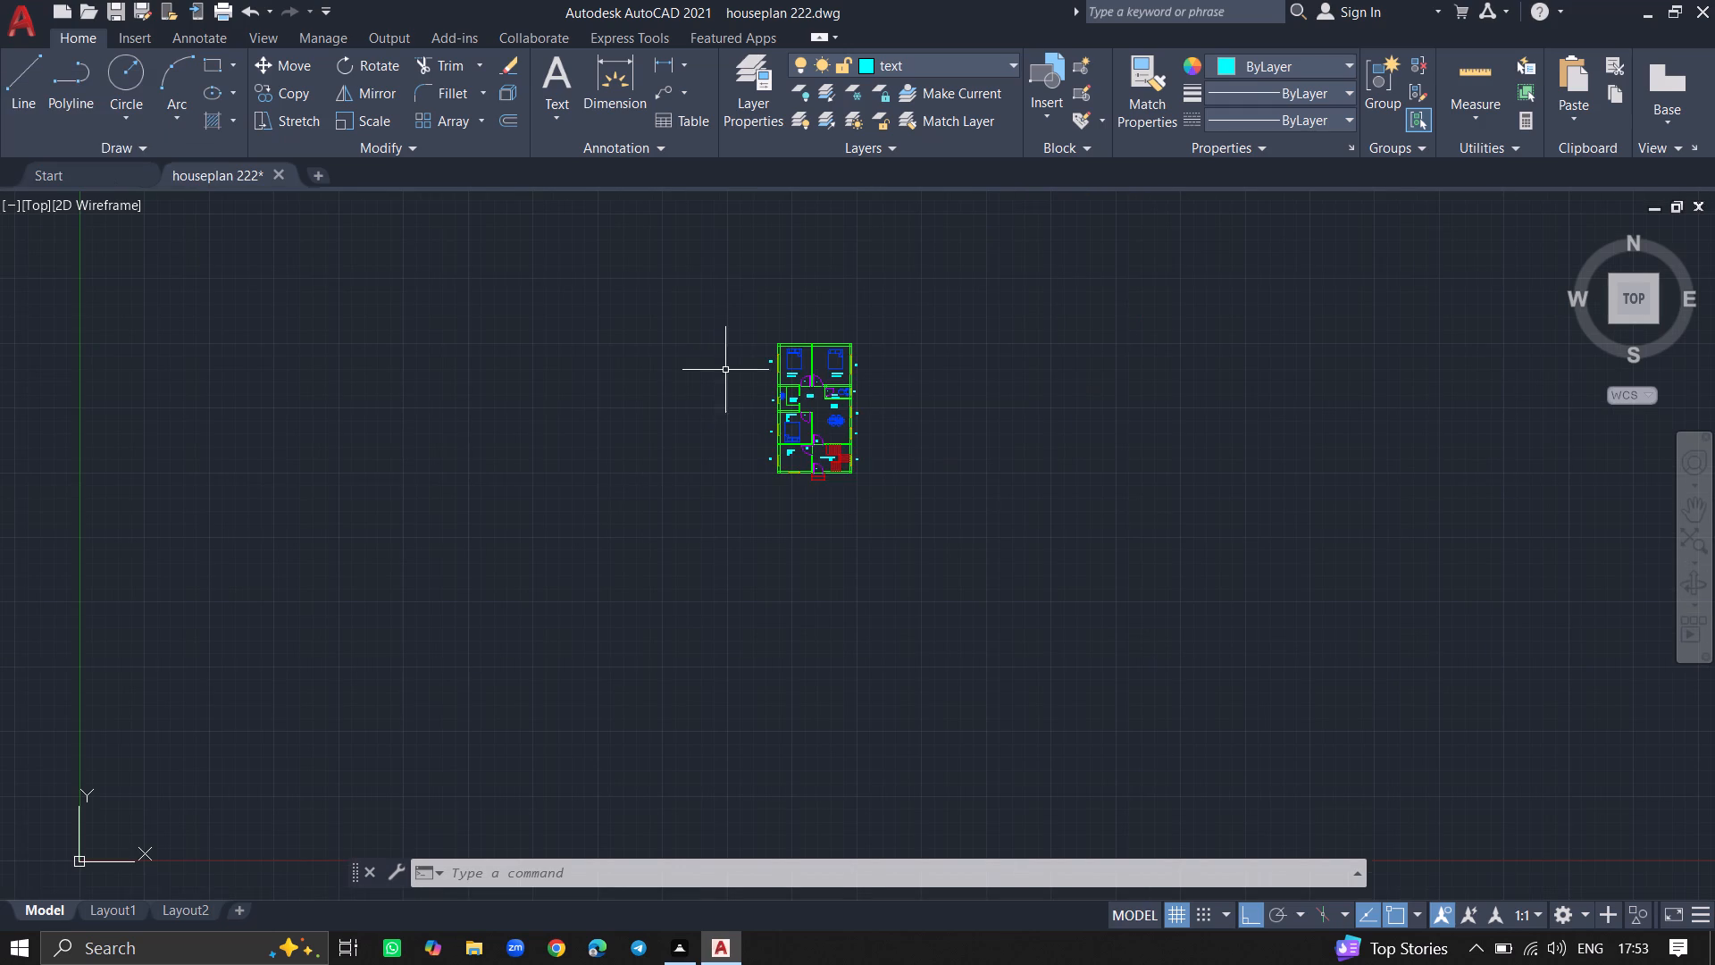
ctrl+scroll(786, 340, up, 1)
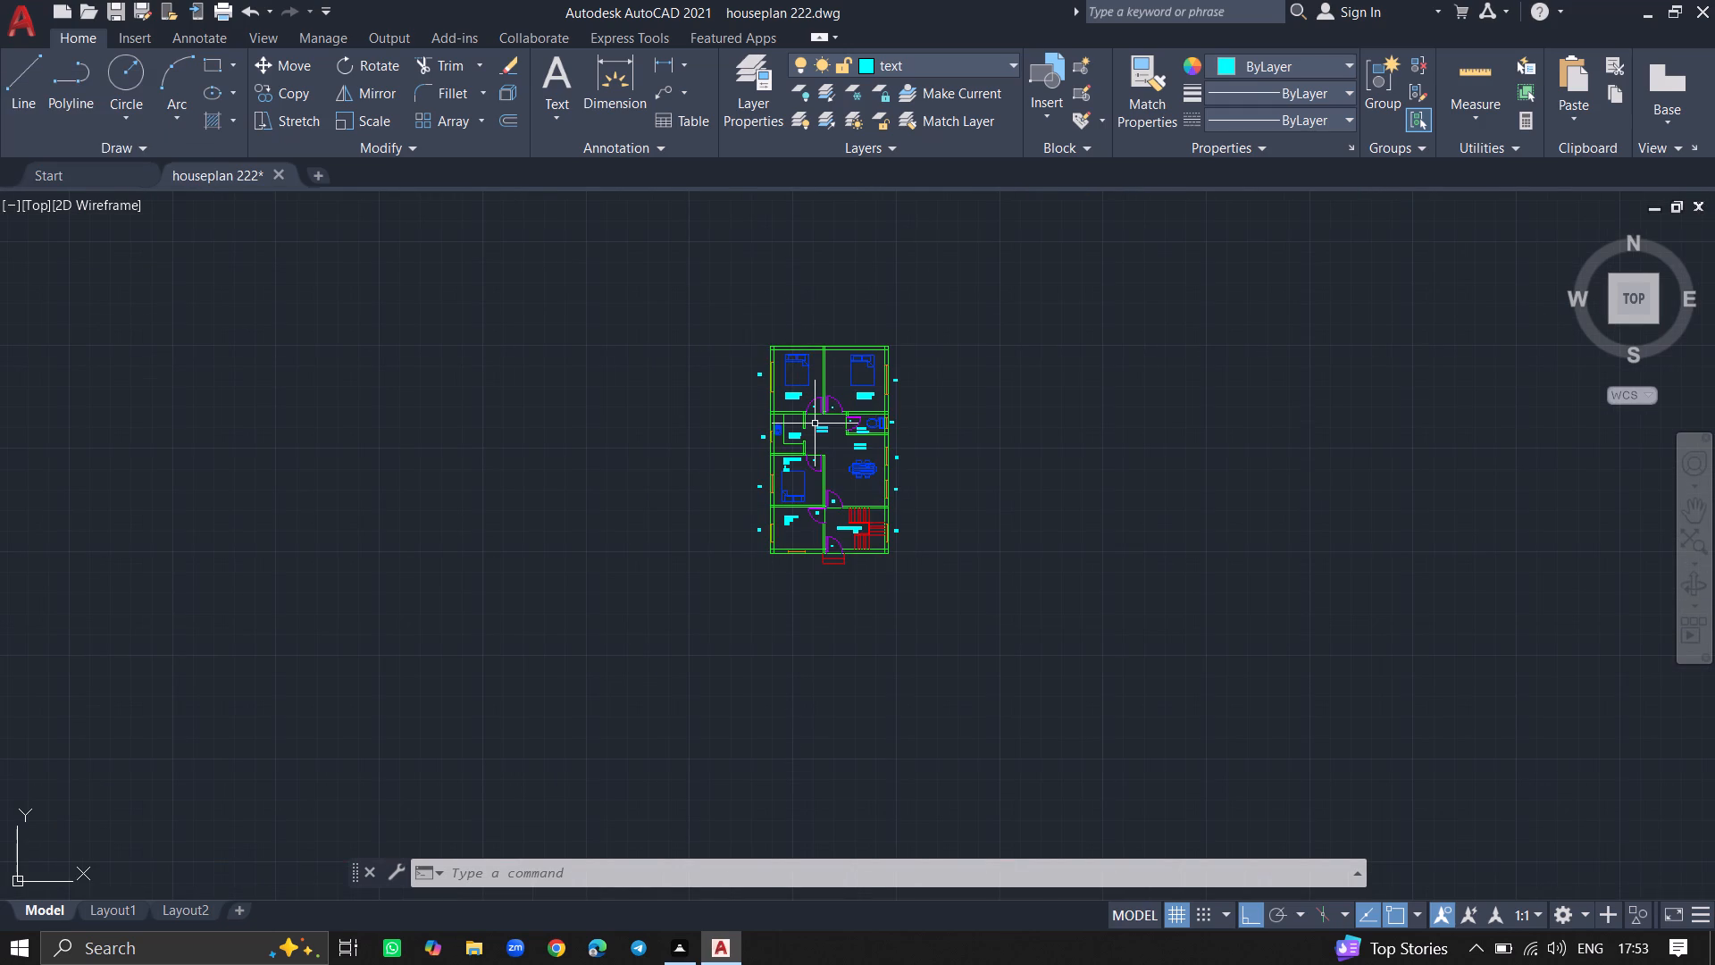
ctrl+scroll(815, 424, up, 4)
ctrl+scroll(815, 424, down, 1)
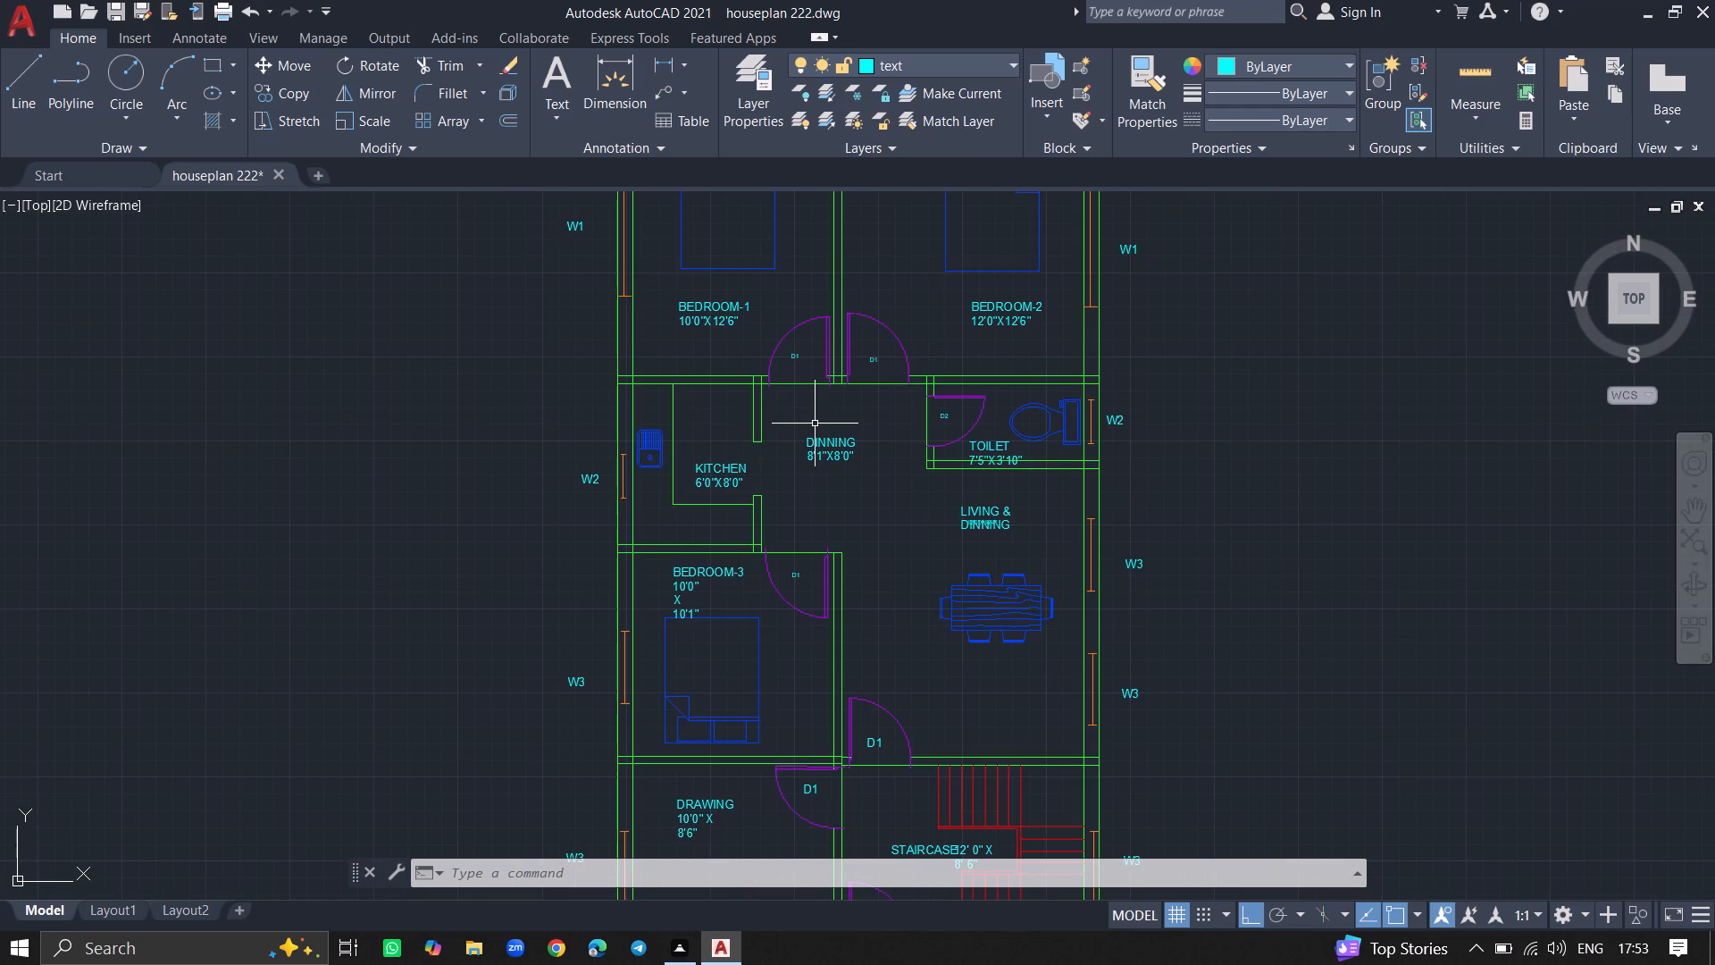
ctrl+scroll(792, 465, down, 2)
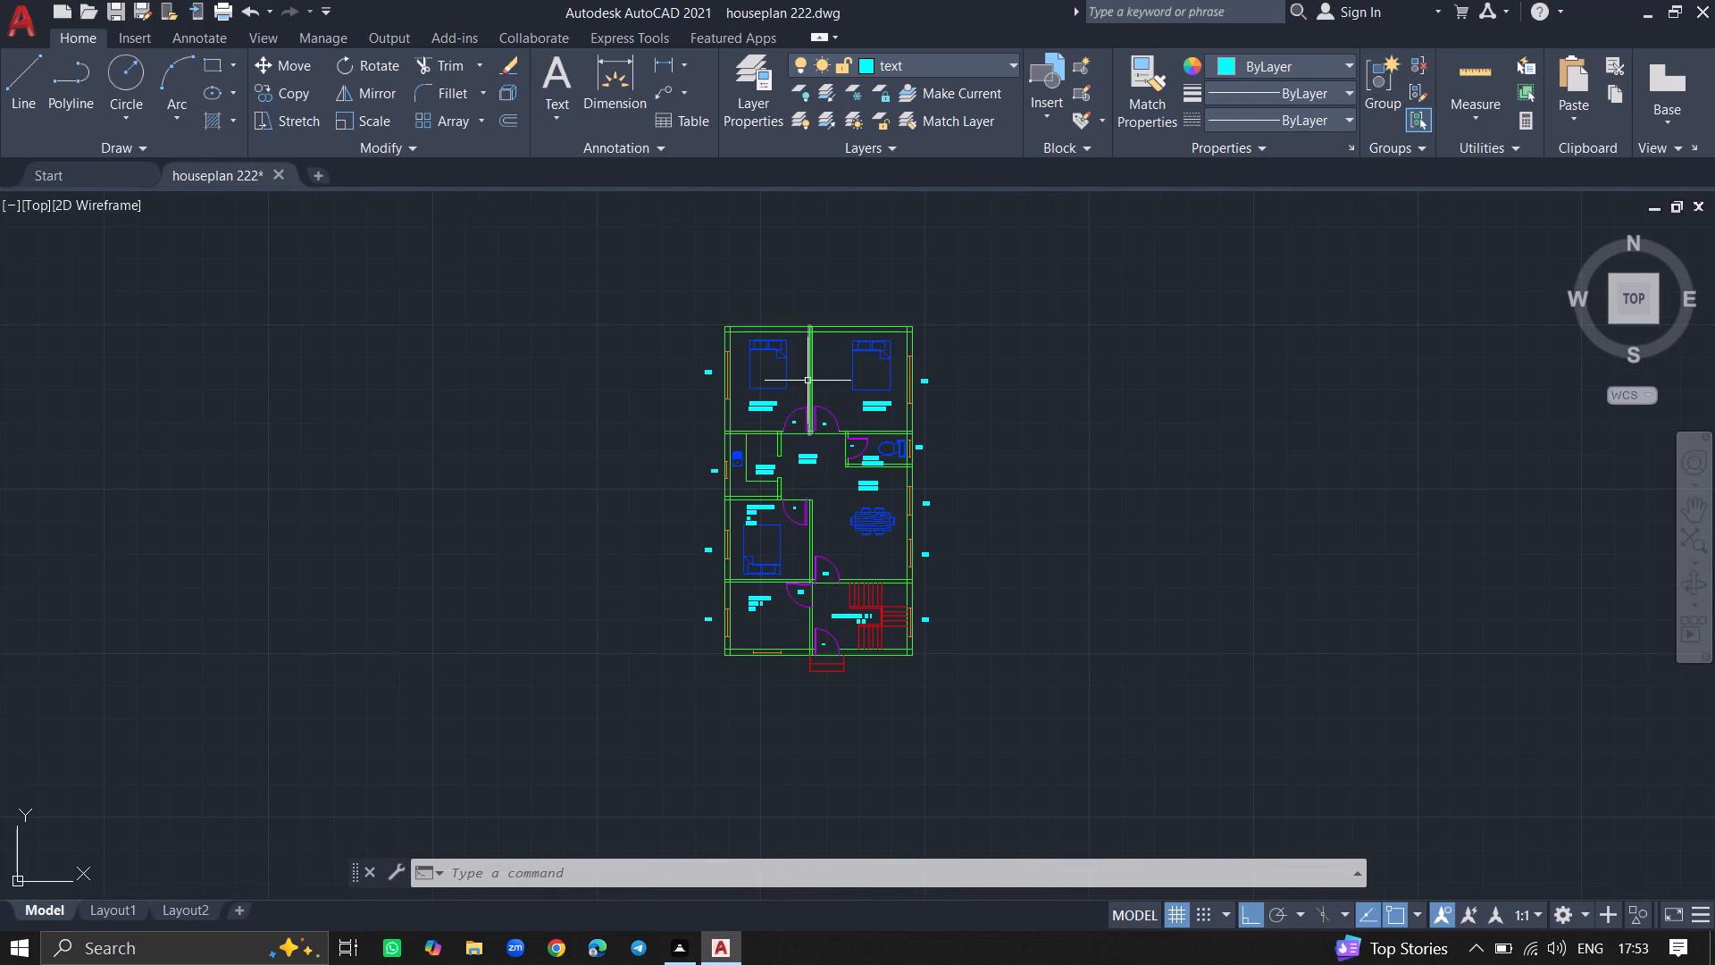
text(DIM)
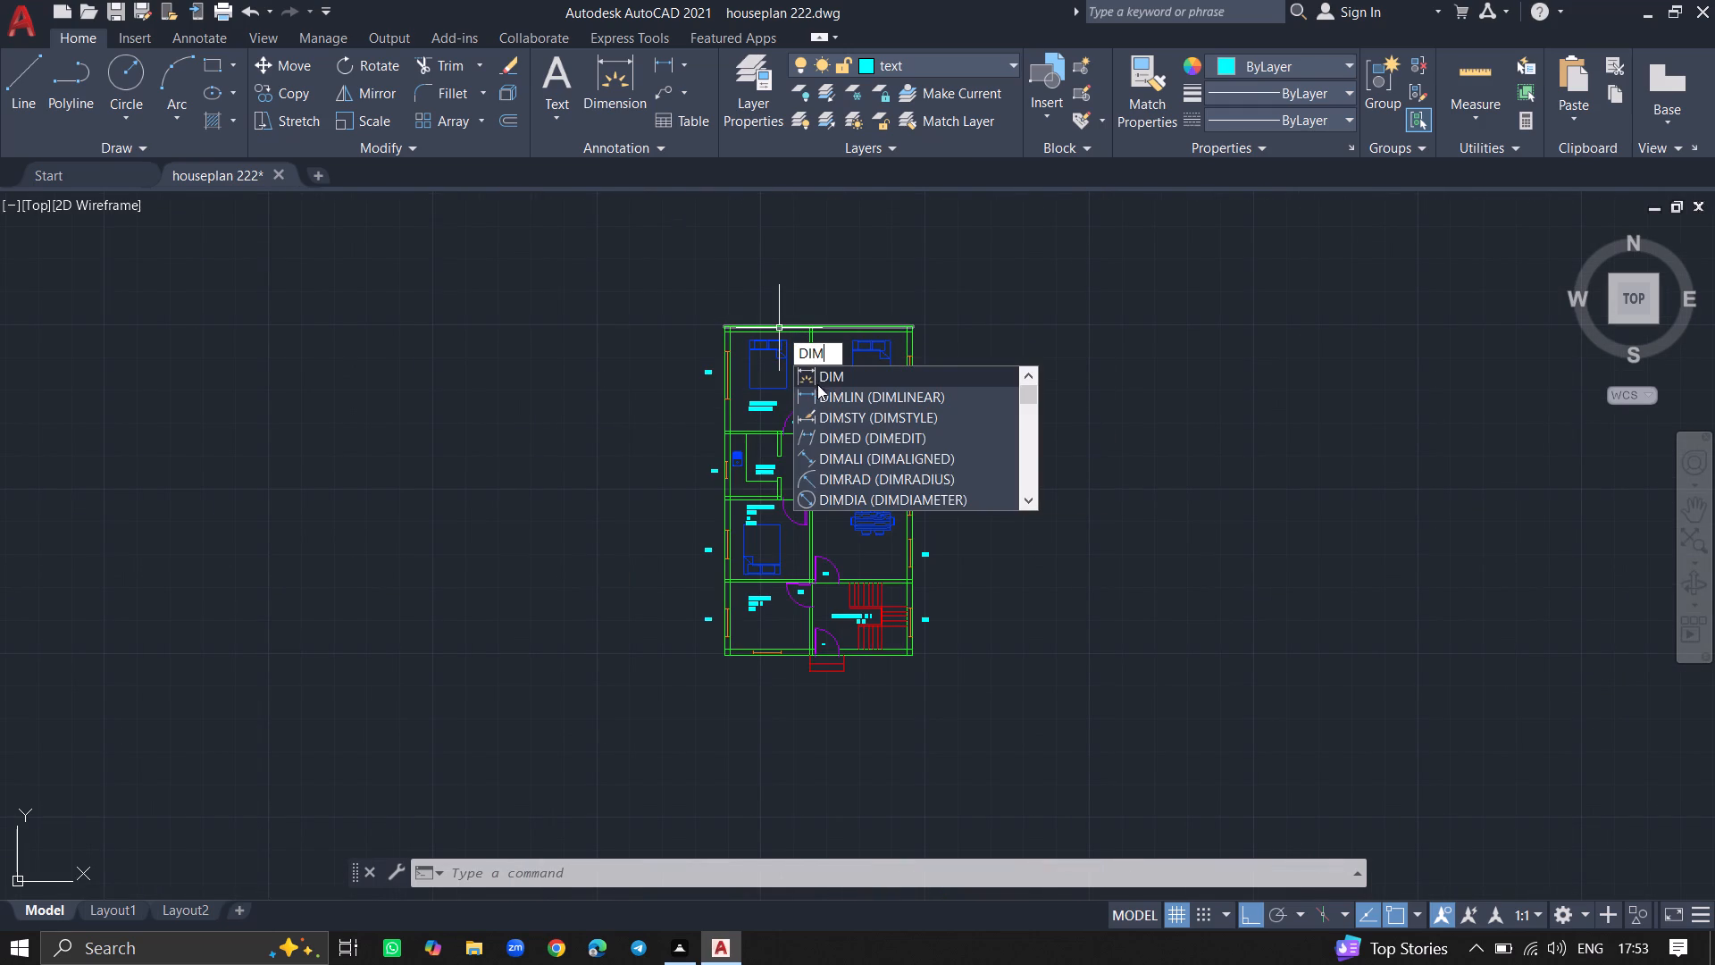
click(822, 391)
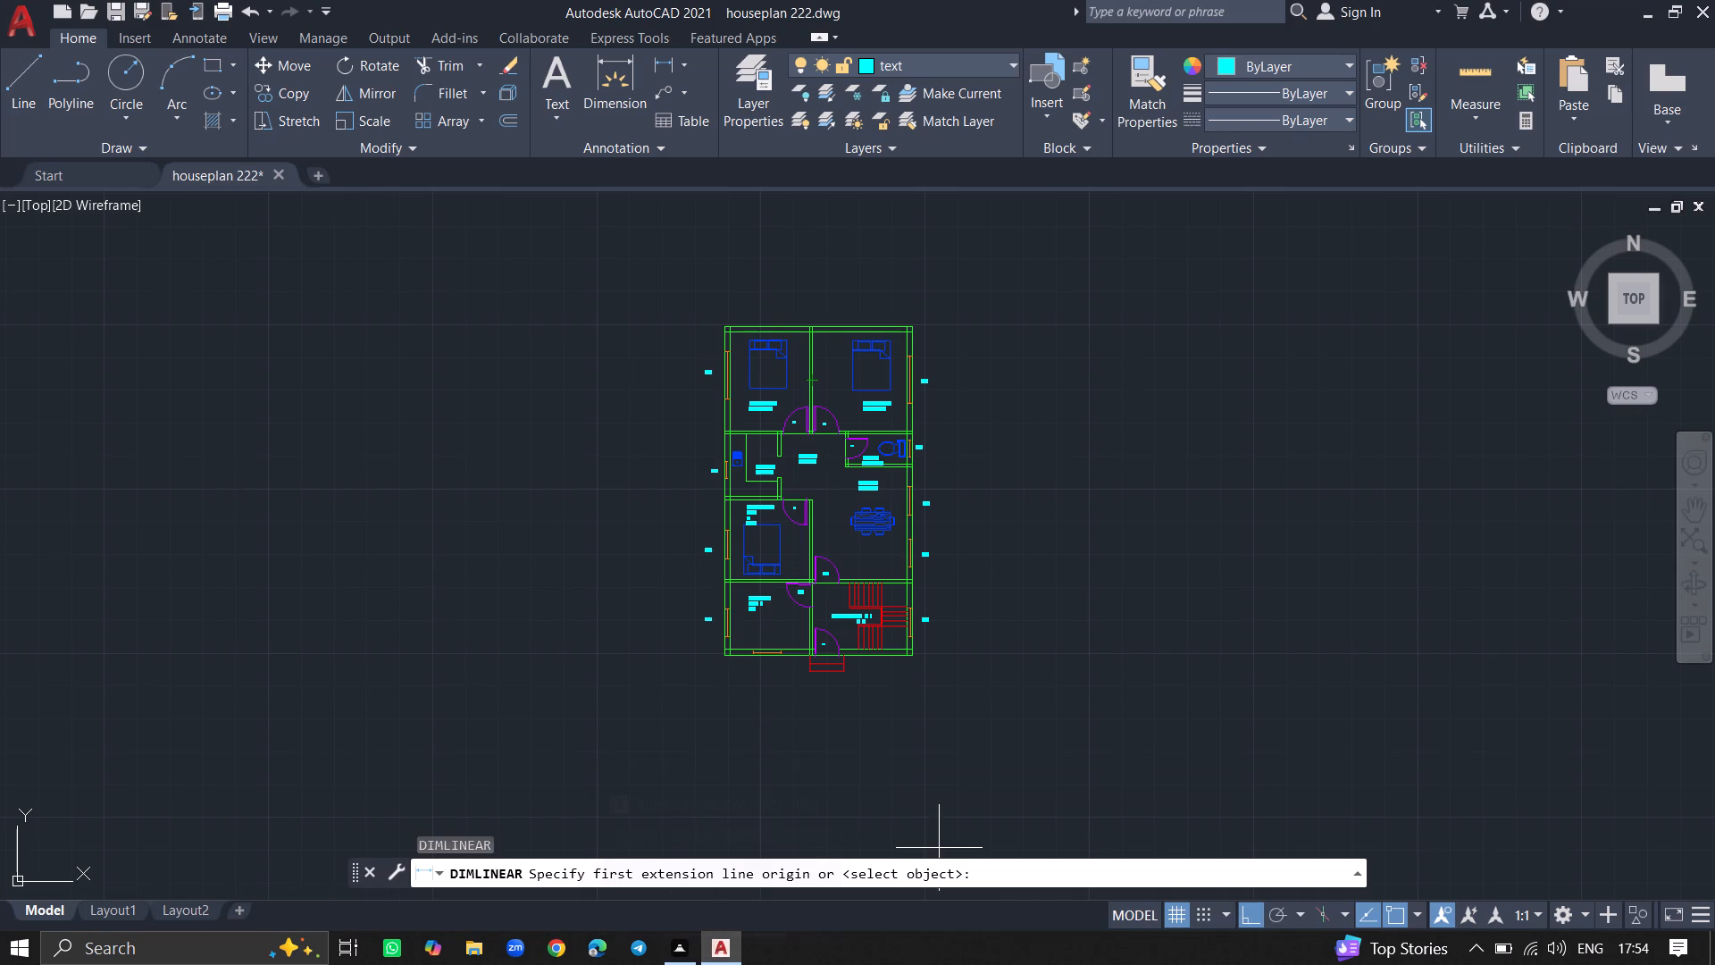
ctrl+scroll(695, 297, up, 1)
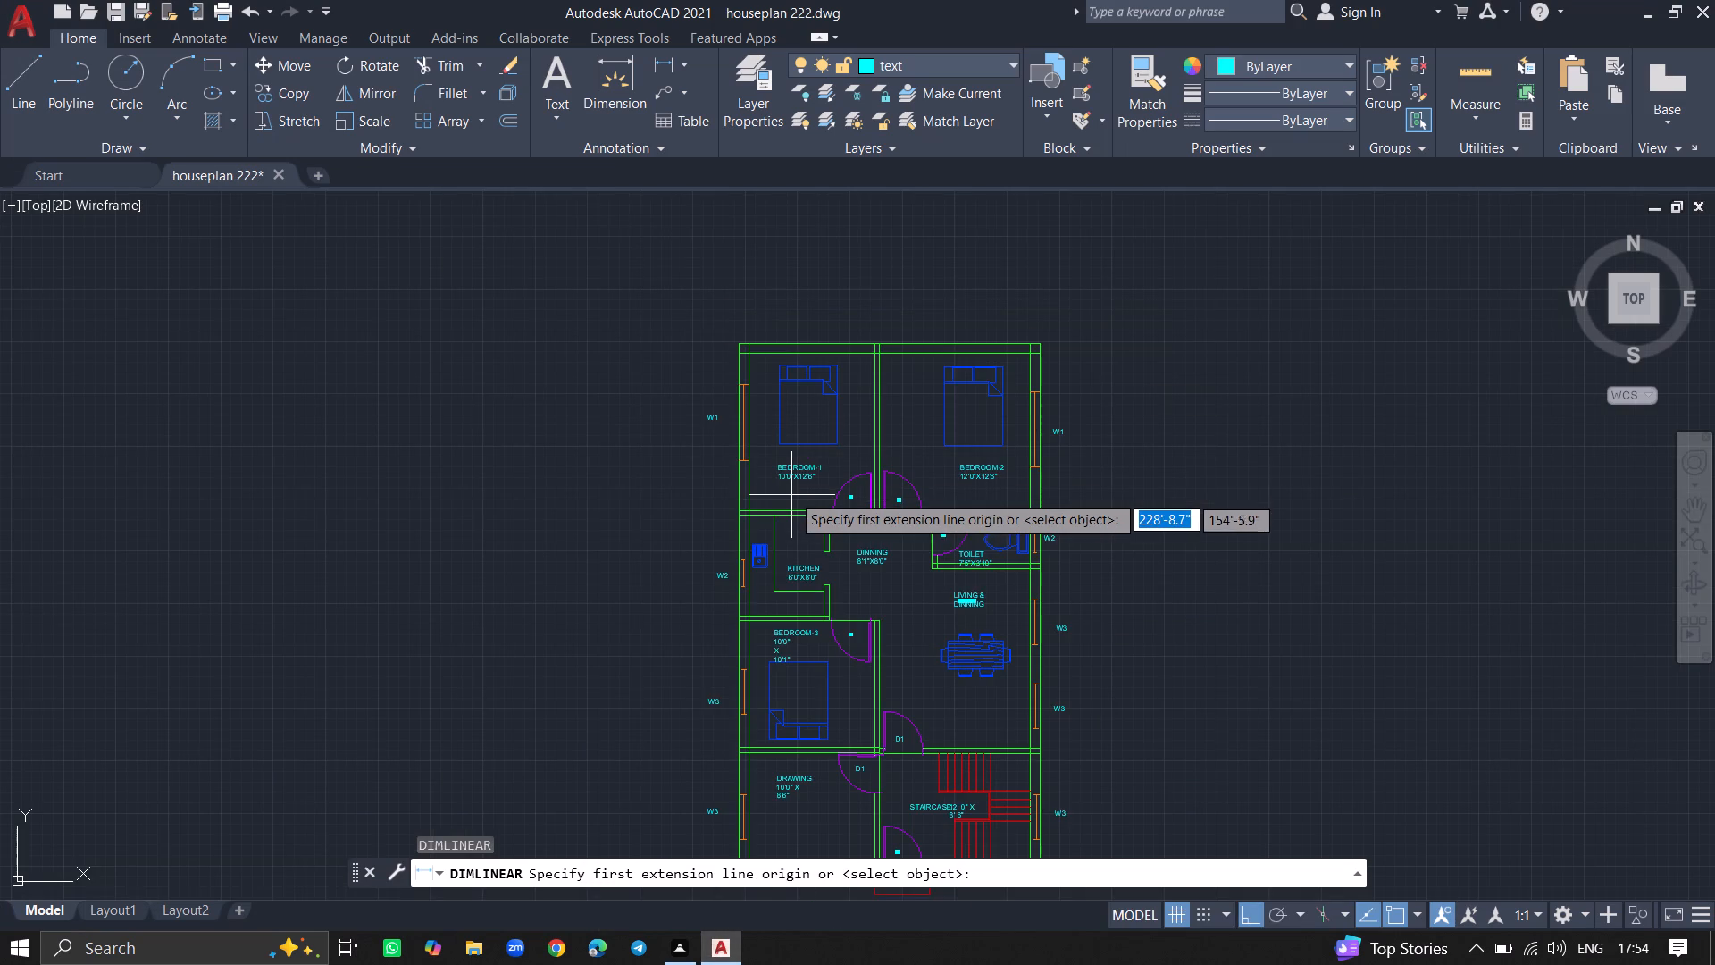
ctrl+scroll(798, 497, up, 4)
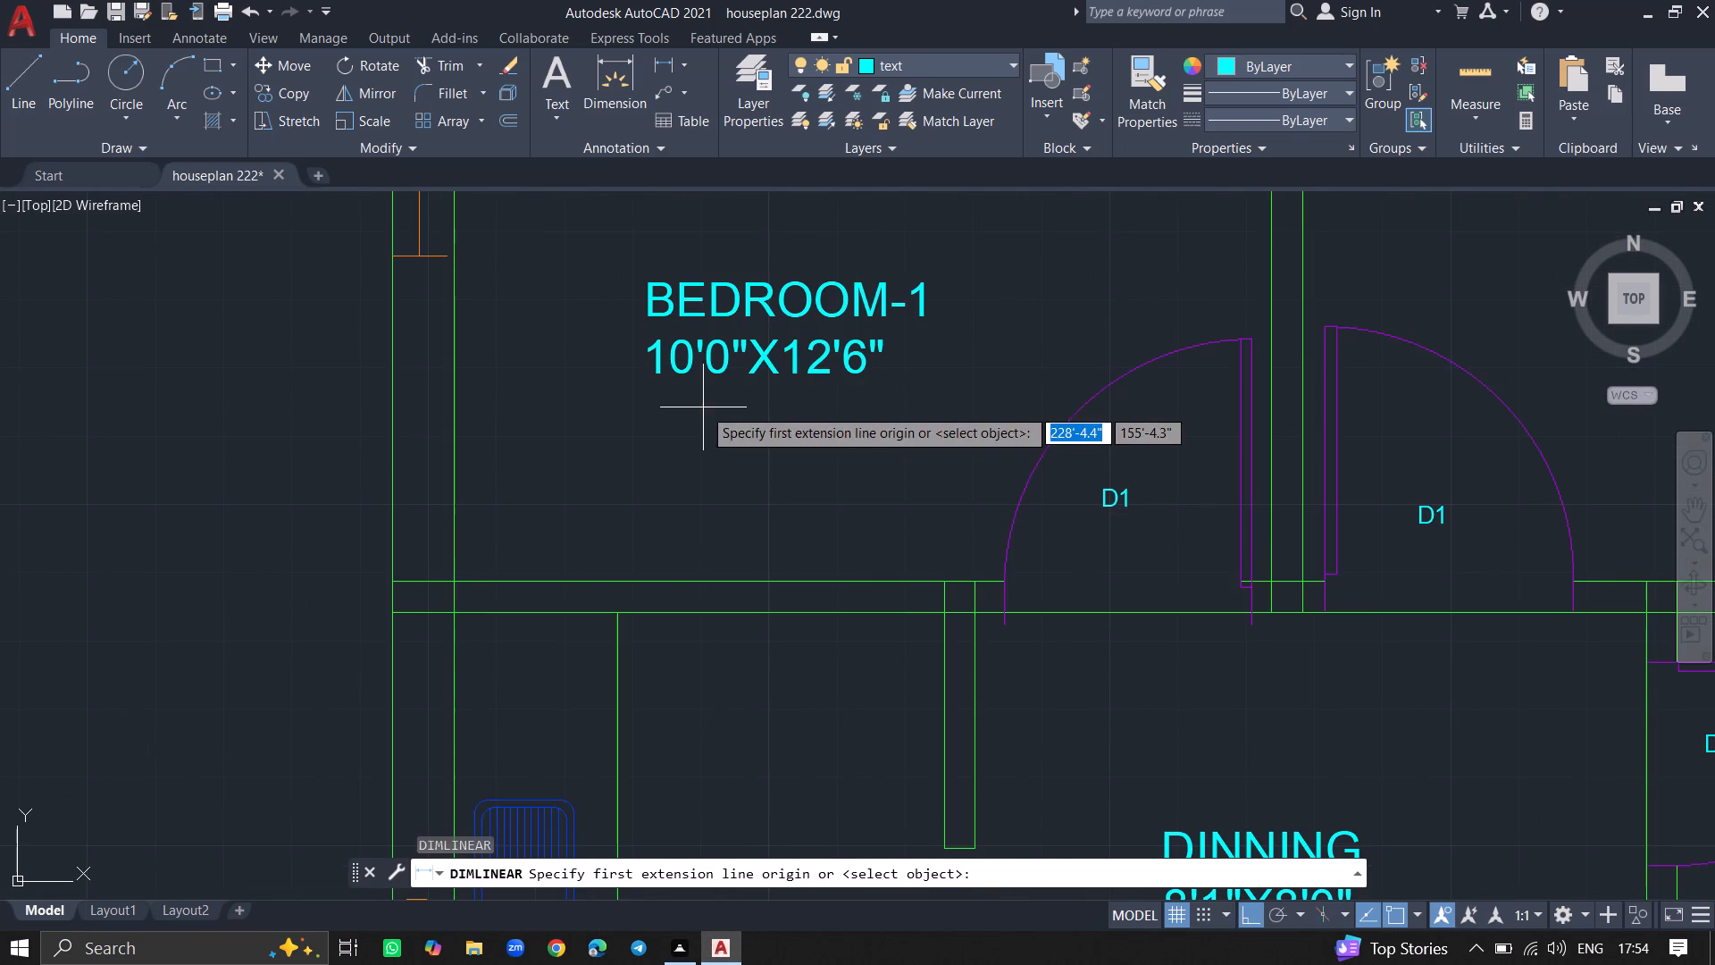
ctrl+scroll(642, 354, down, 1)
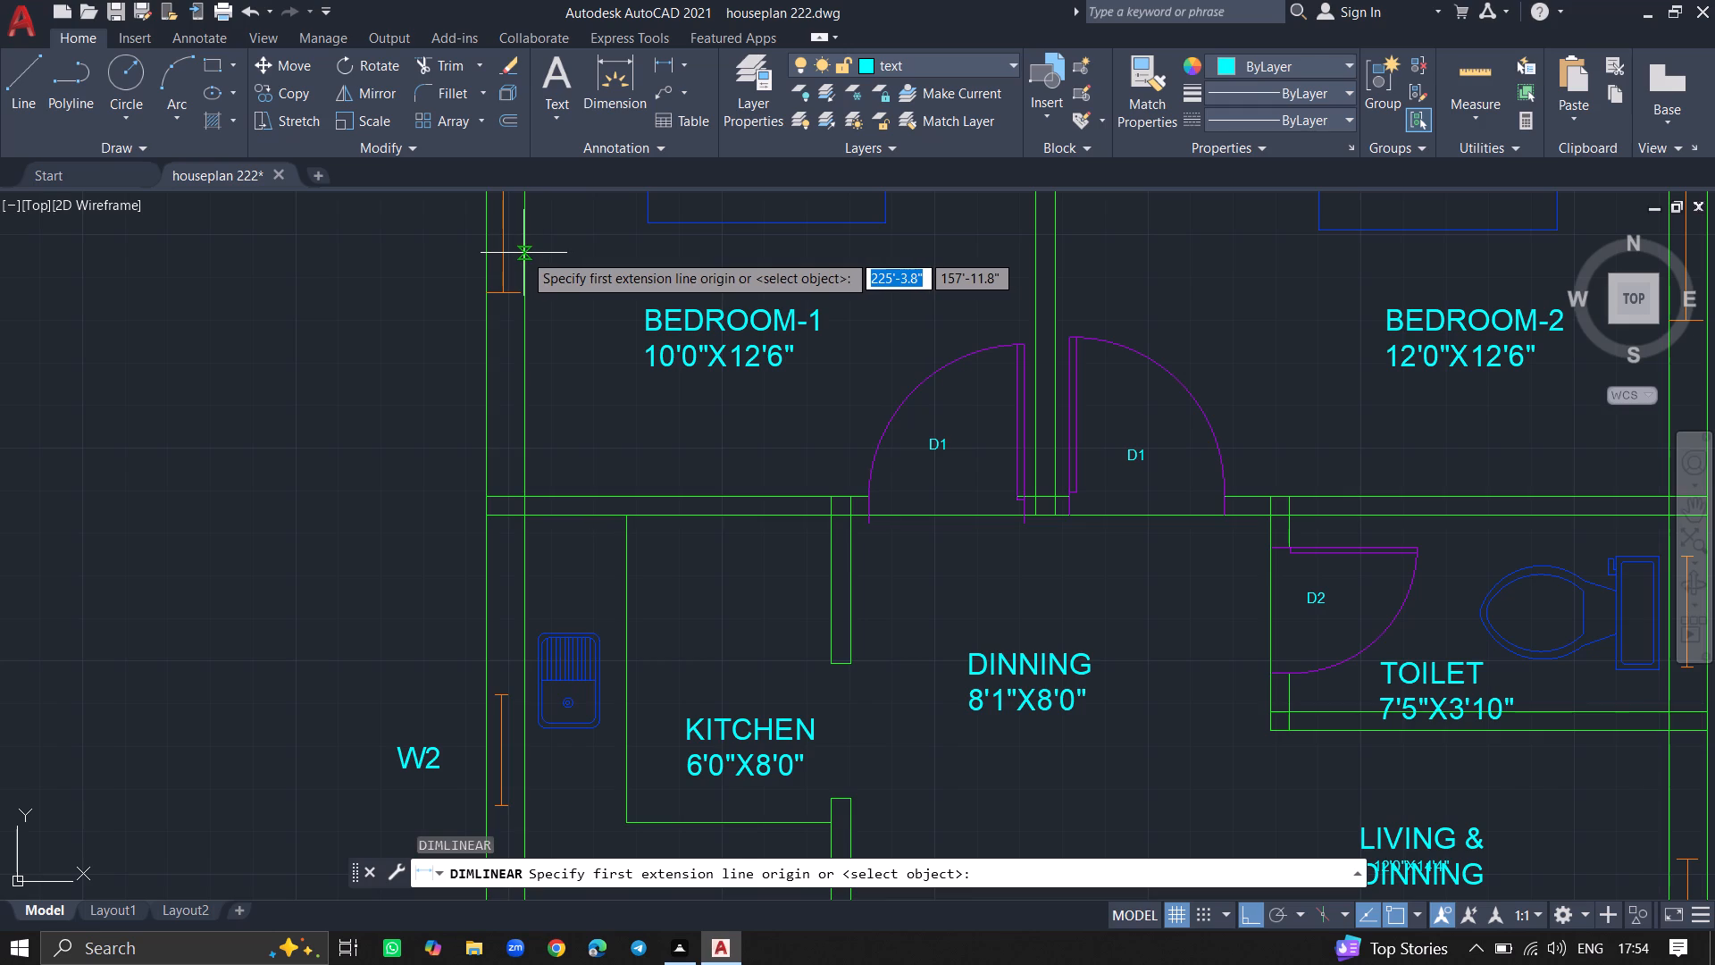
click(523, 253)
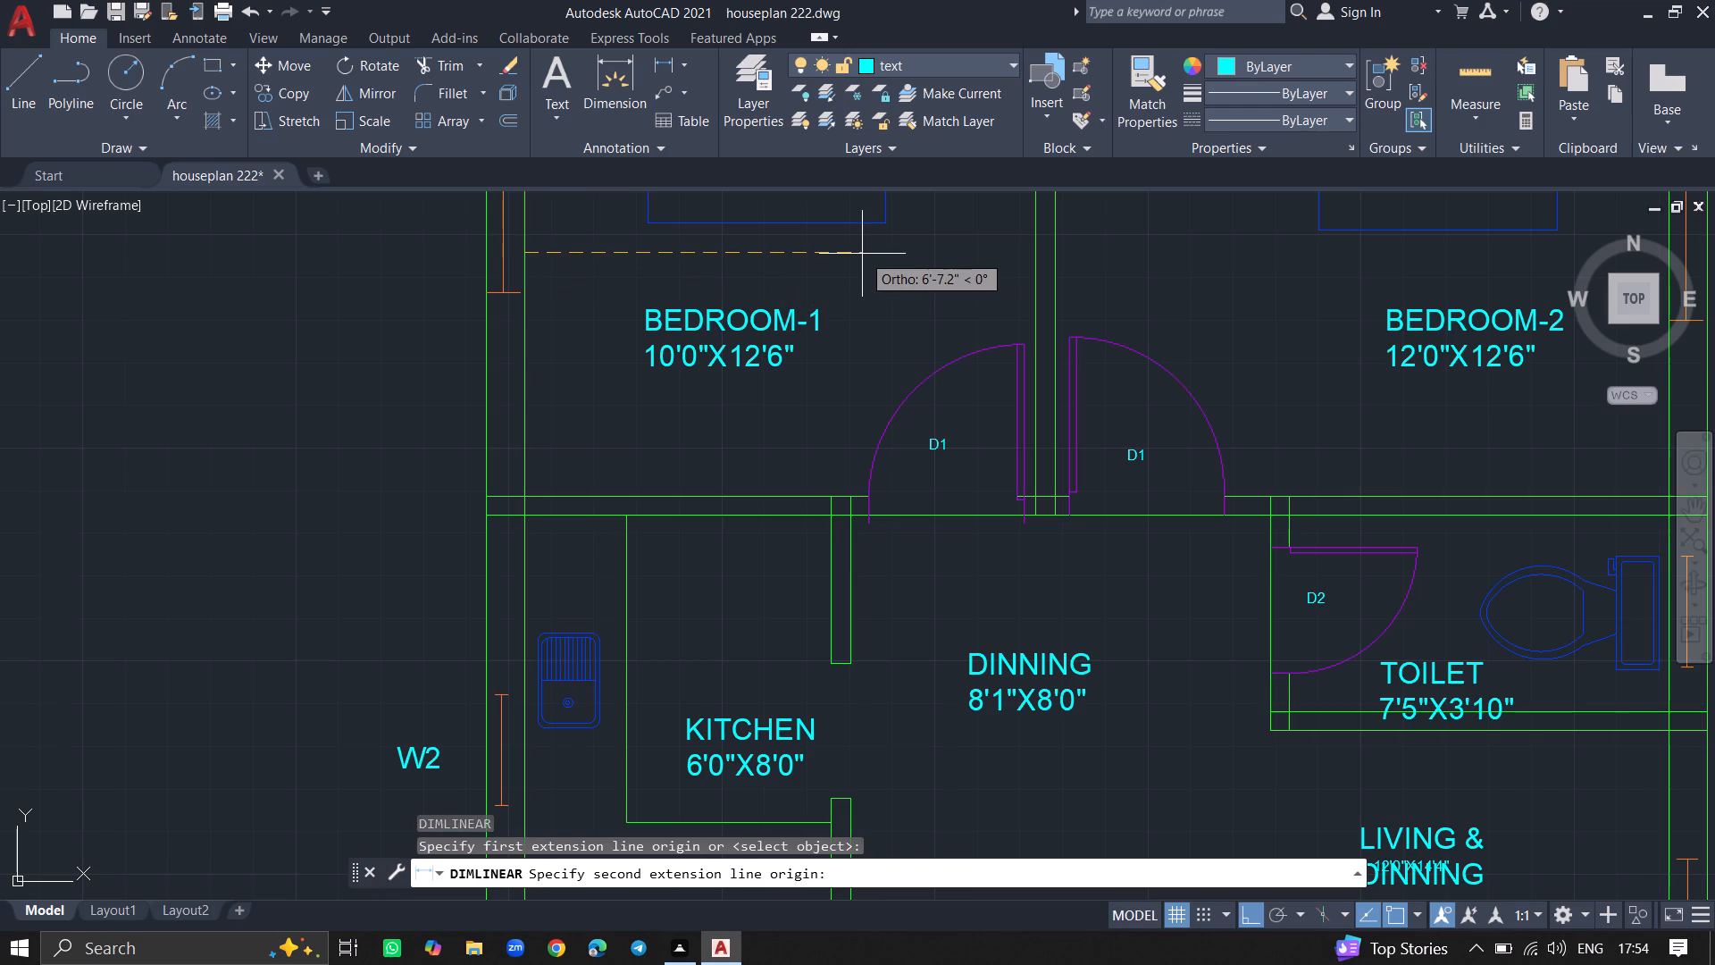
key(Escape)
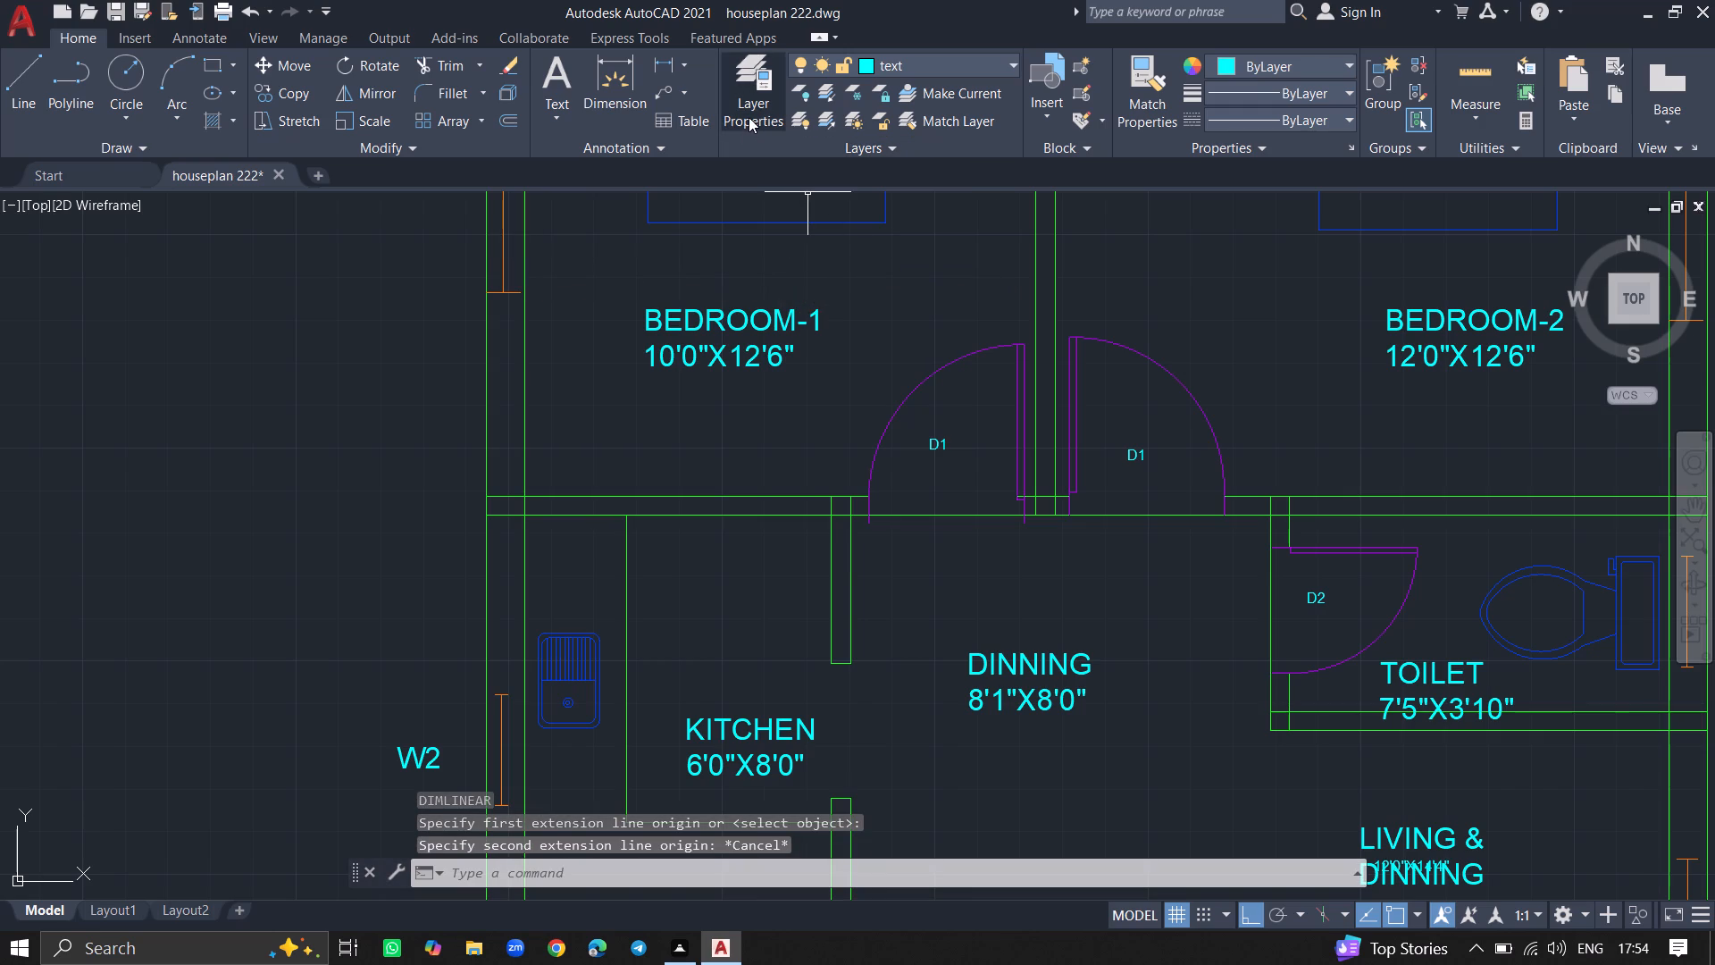
Make the dimensions layer current in the Layer Properties Manager and close the manager.
double_click(749, 117)
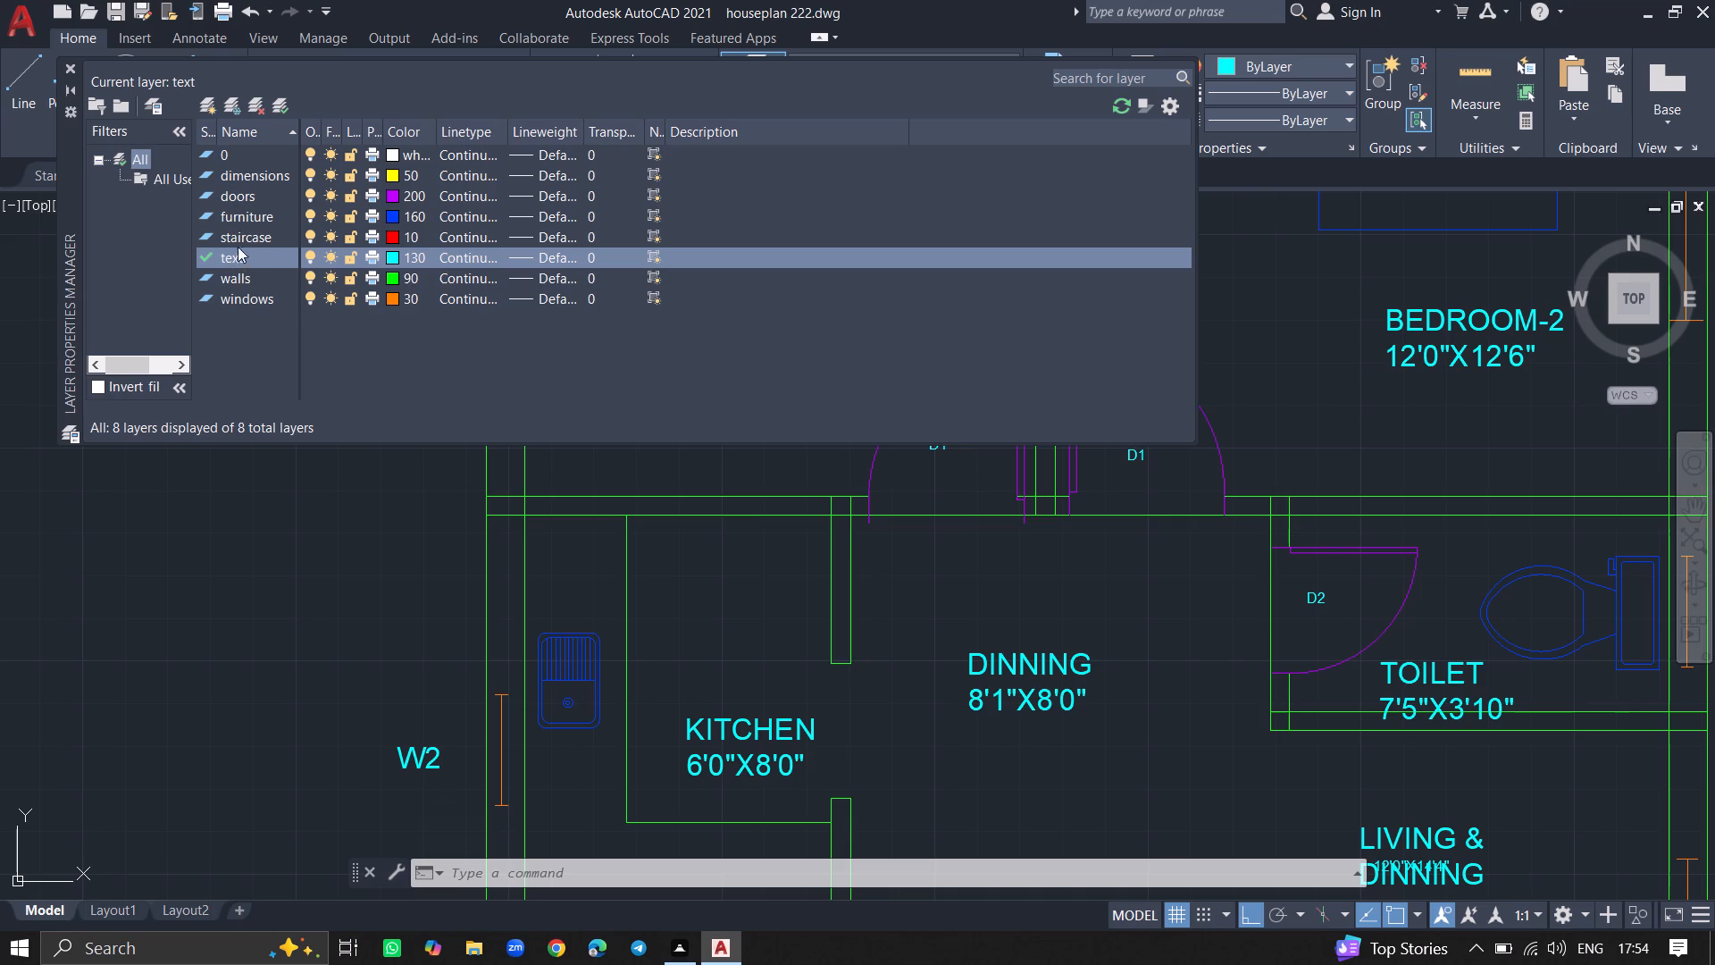
double_click(238, 170)
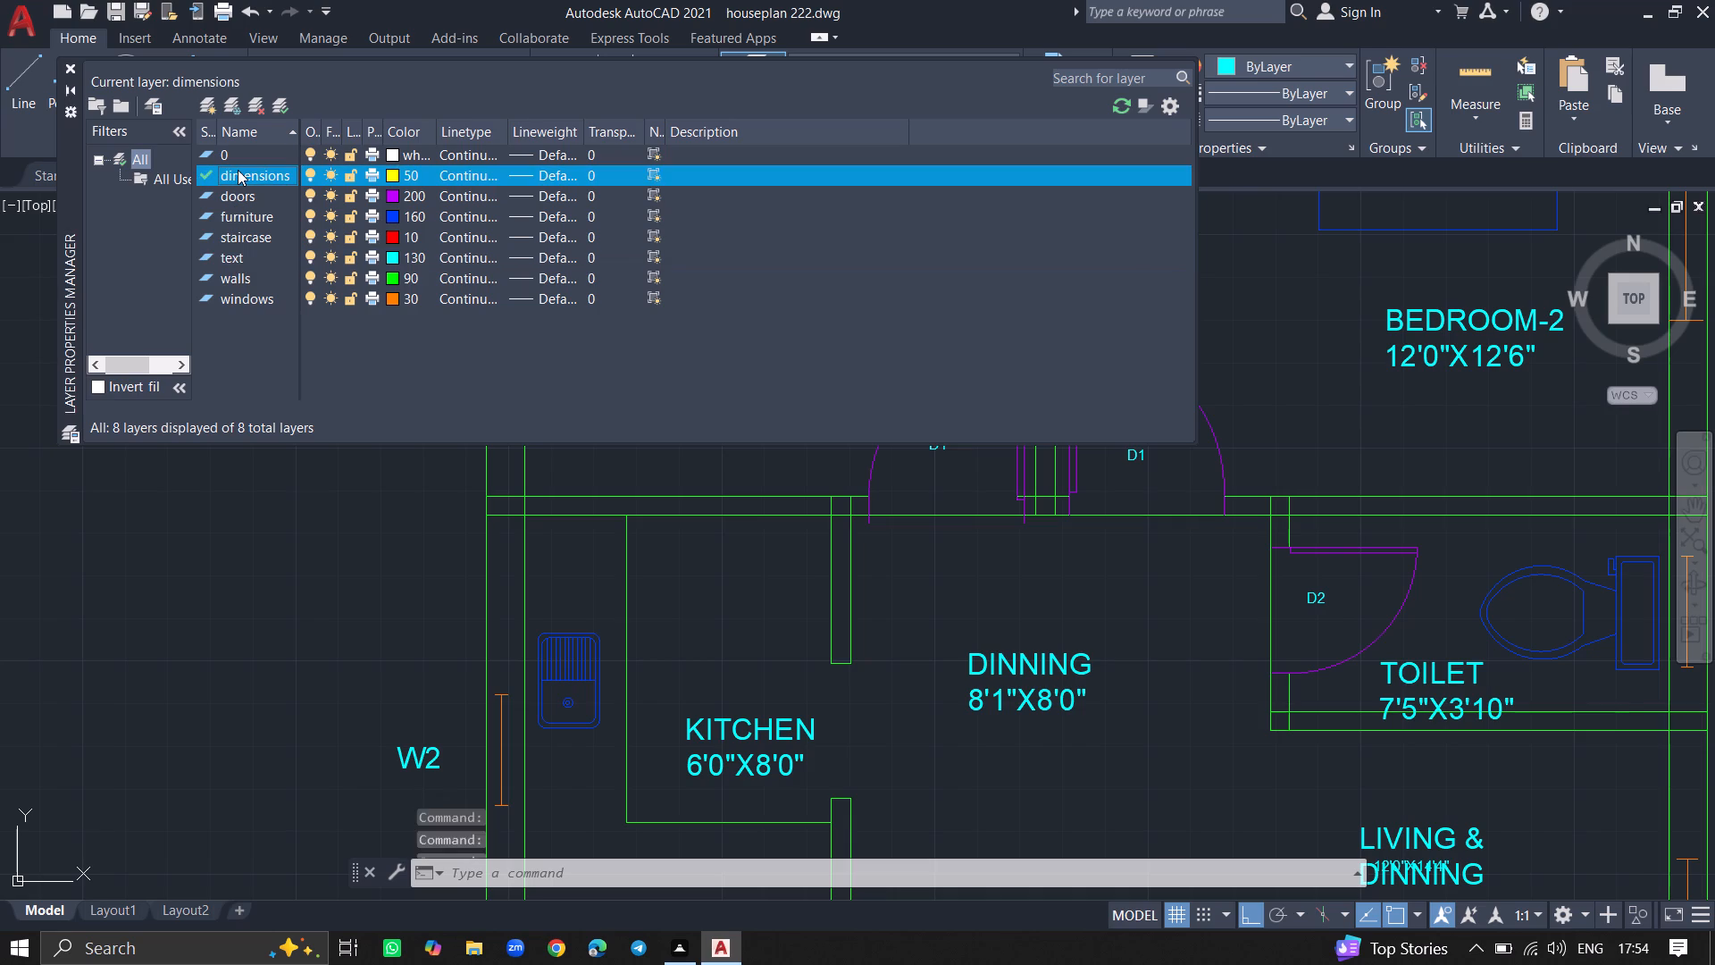
click(73, 67)
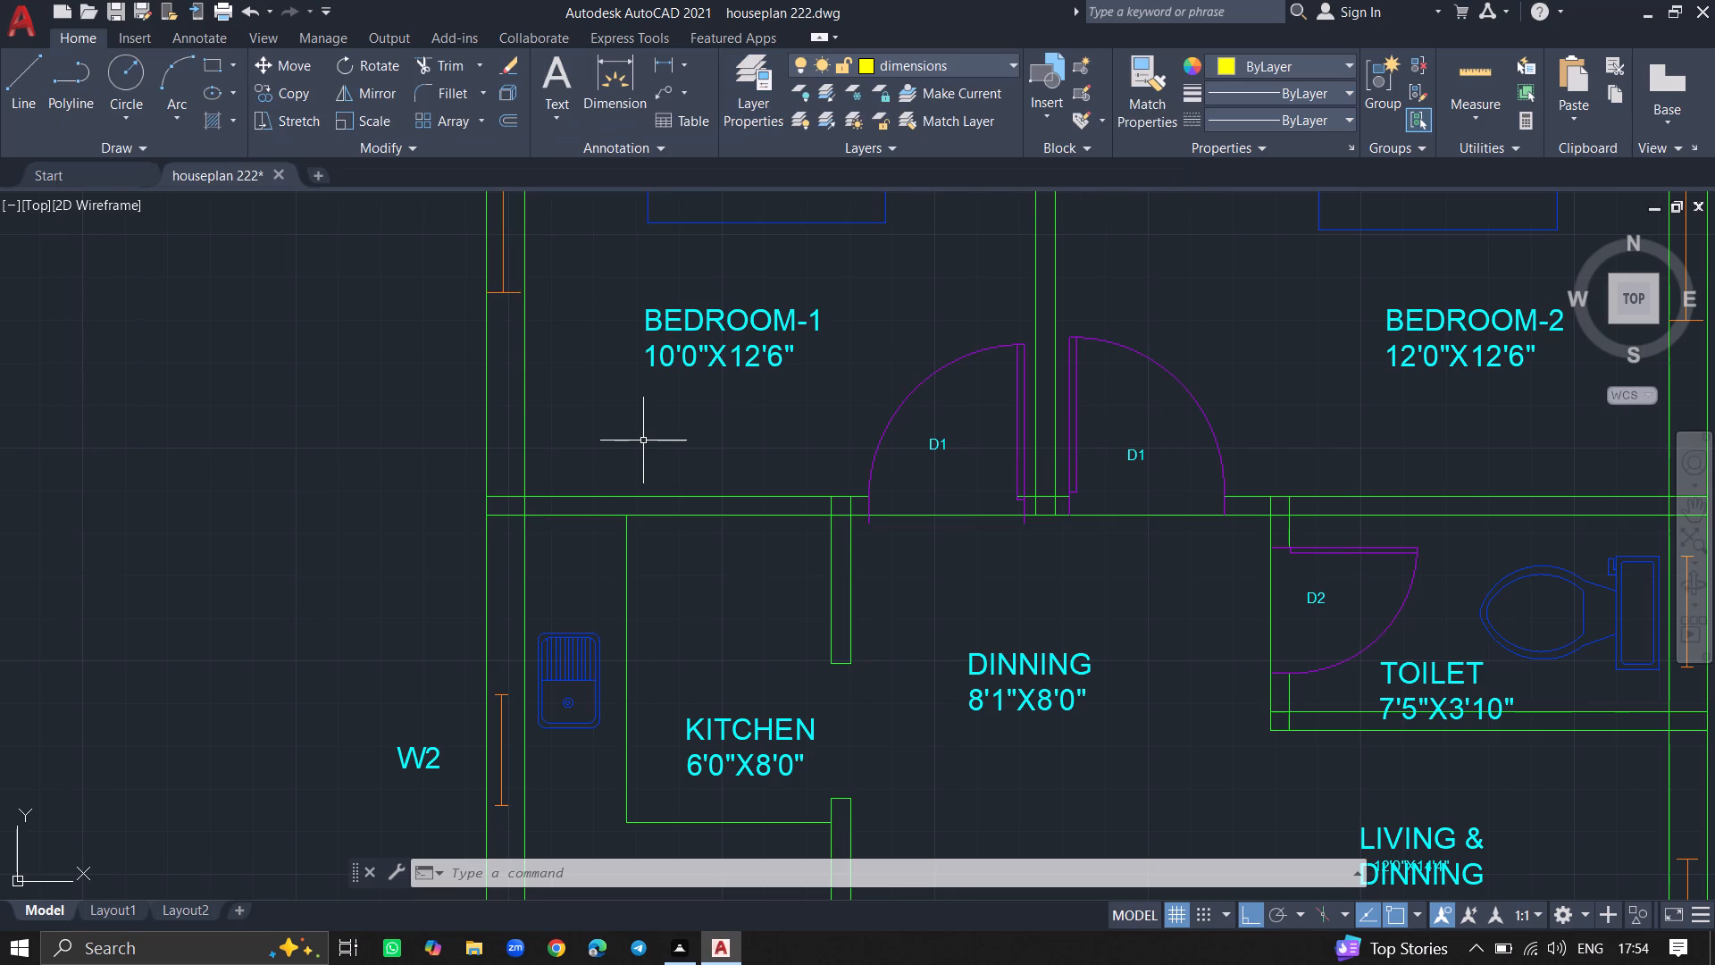
Add a horizontal linear dimension across BEDROOM-1 between its inner wall faces, just above the room label.
text(DIM)
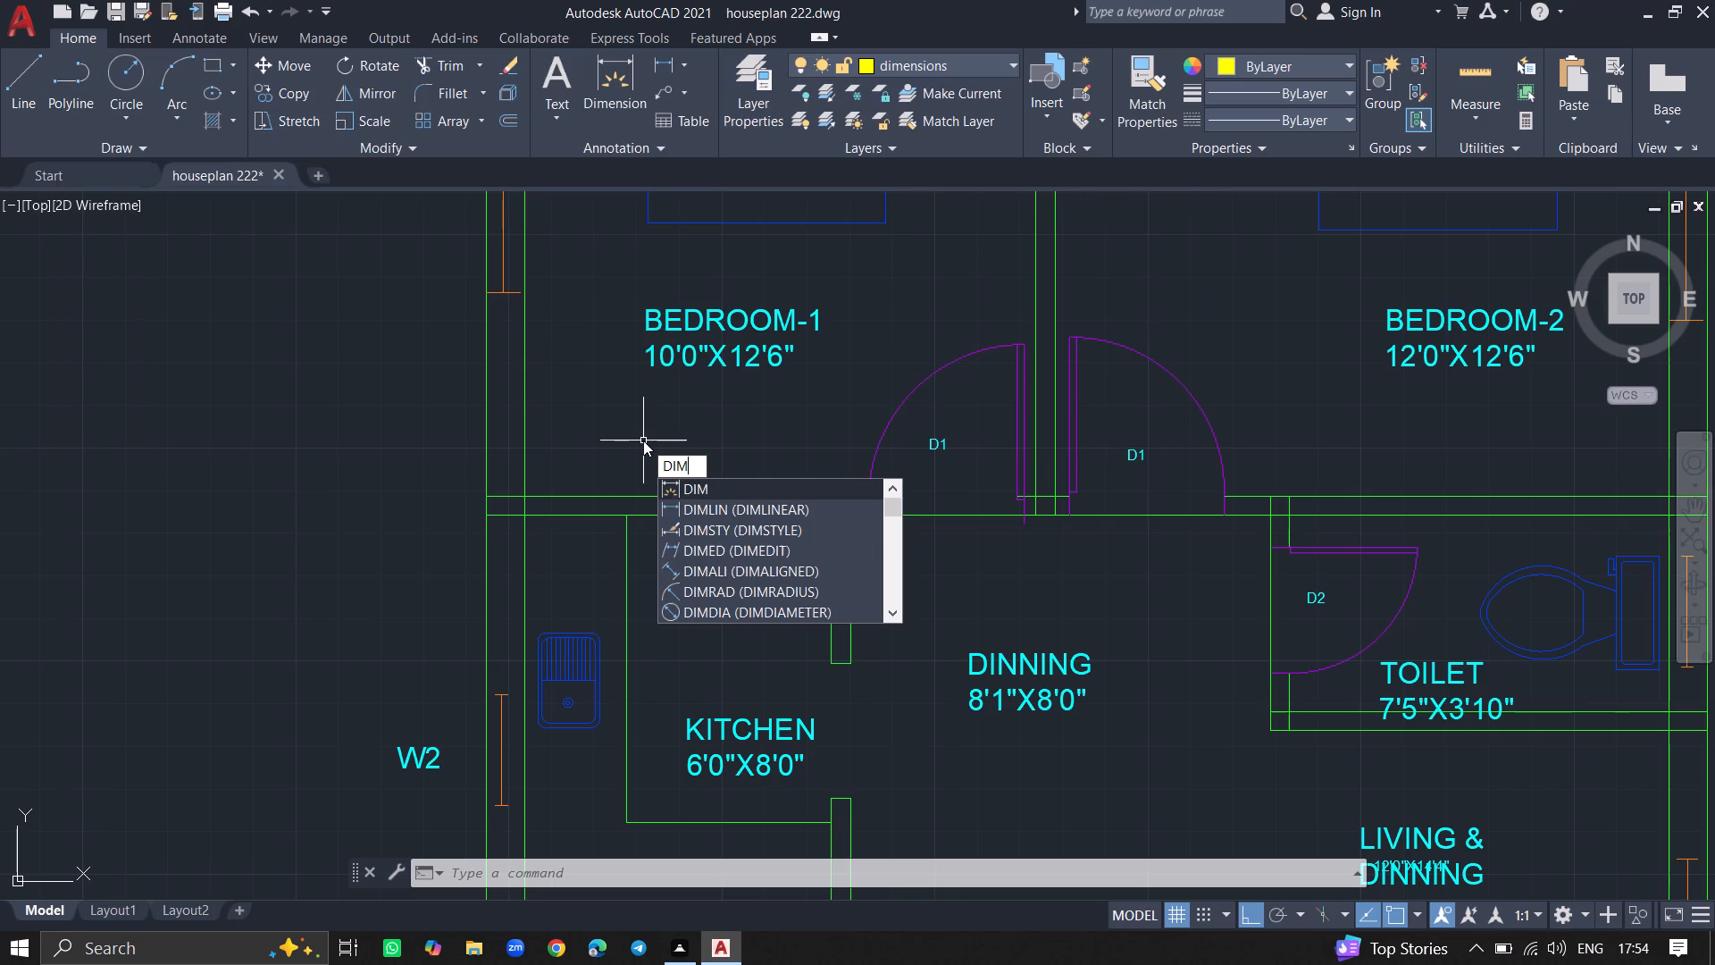
click(689, 505)
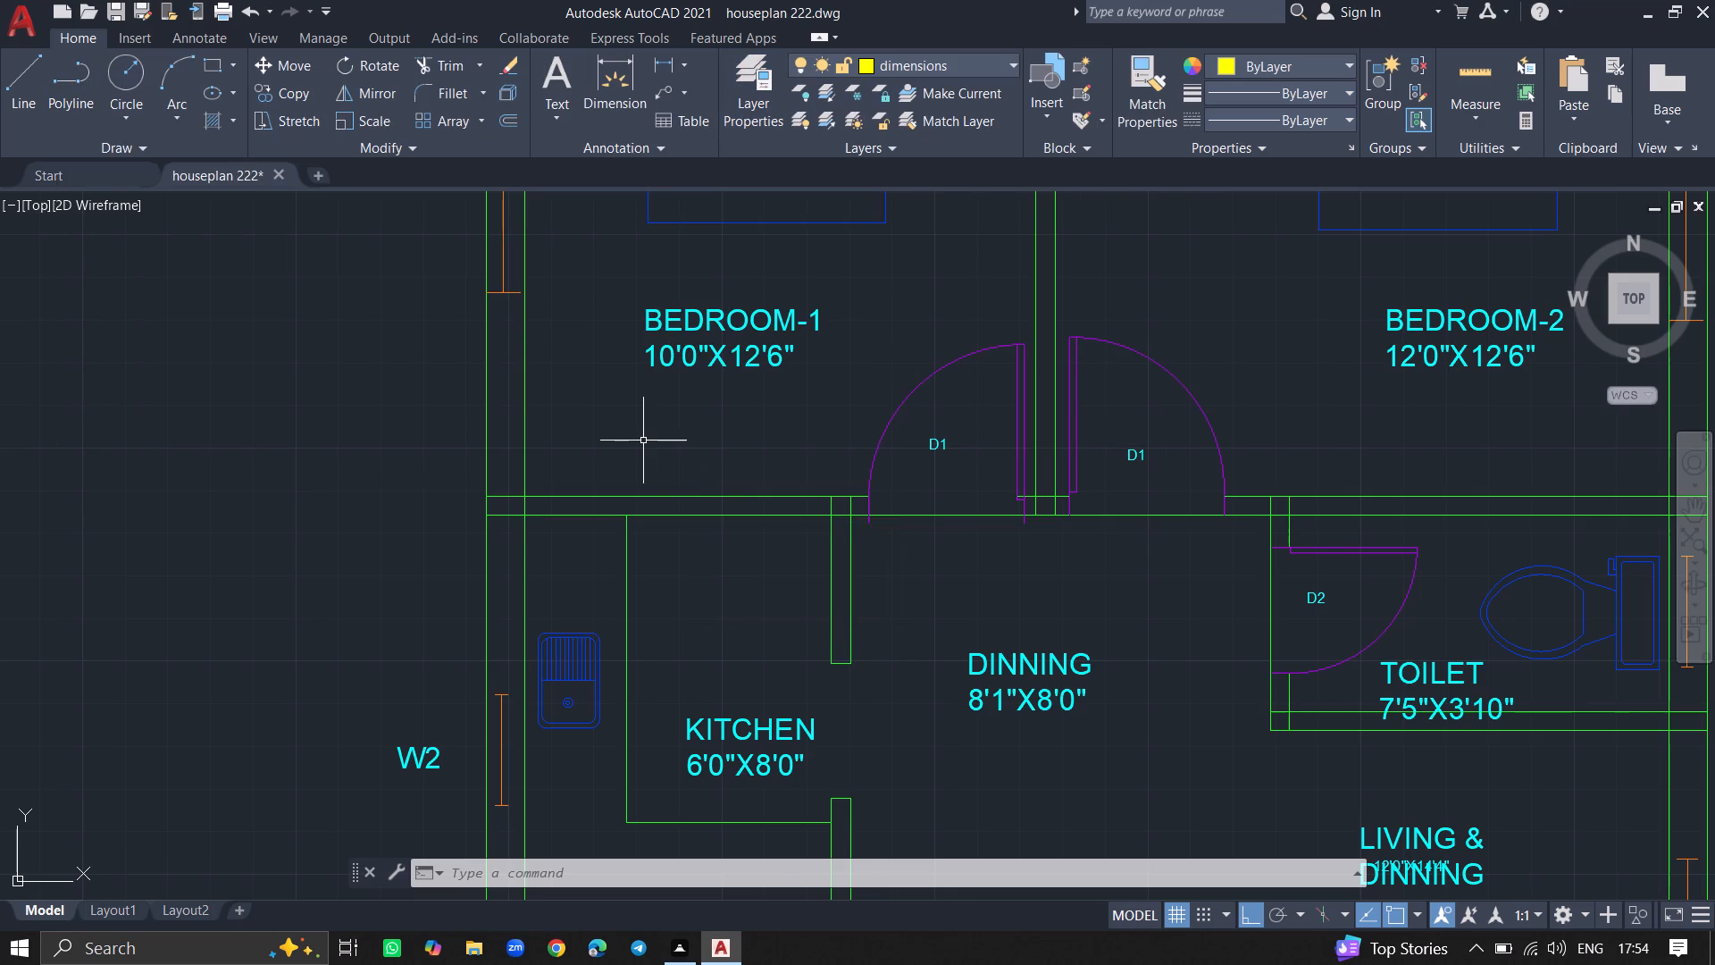
click(525, 263)
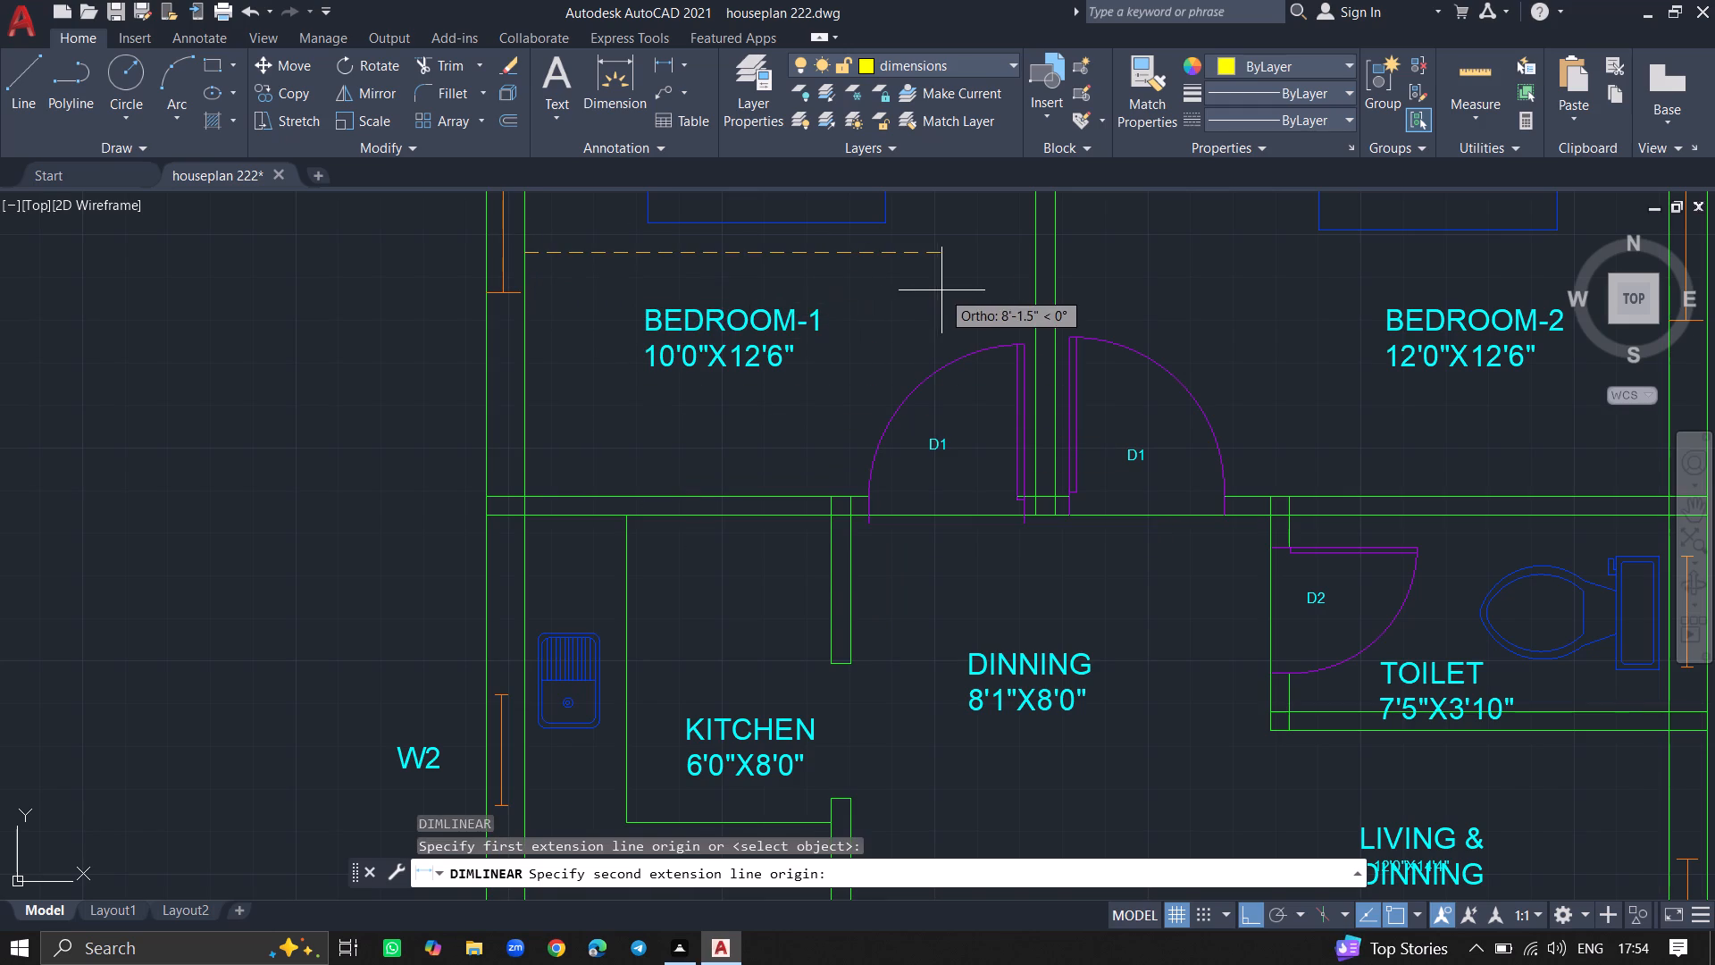
click(1040, 258)
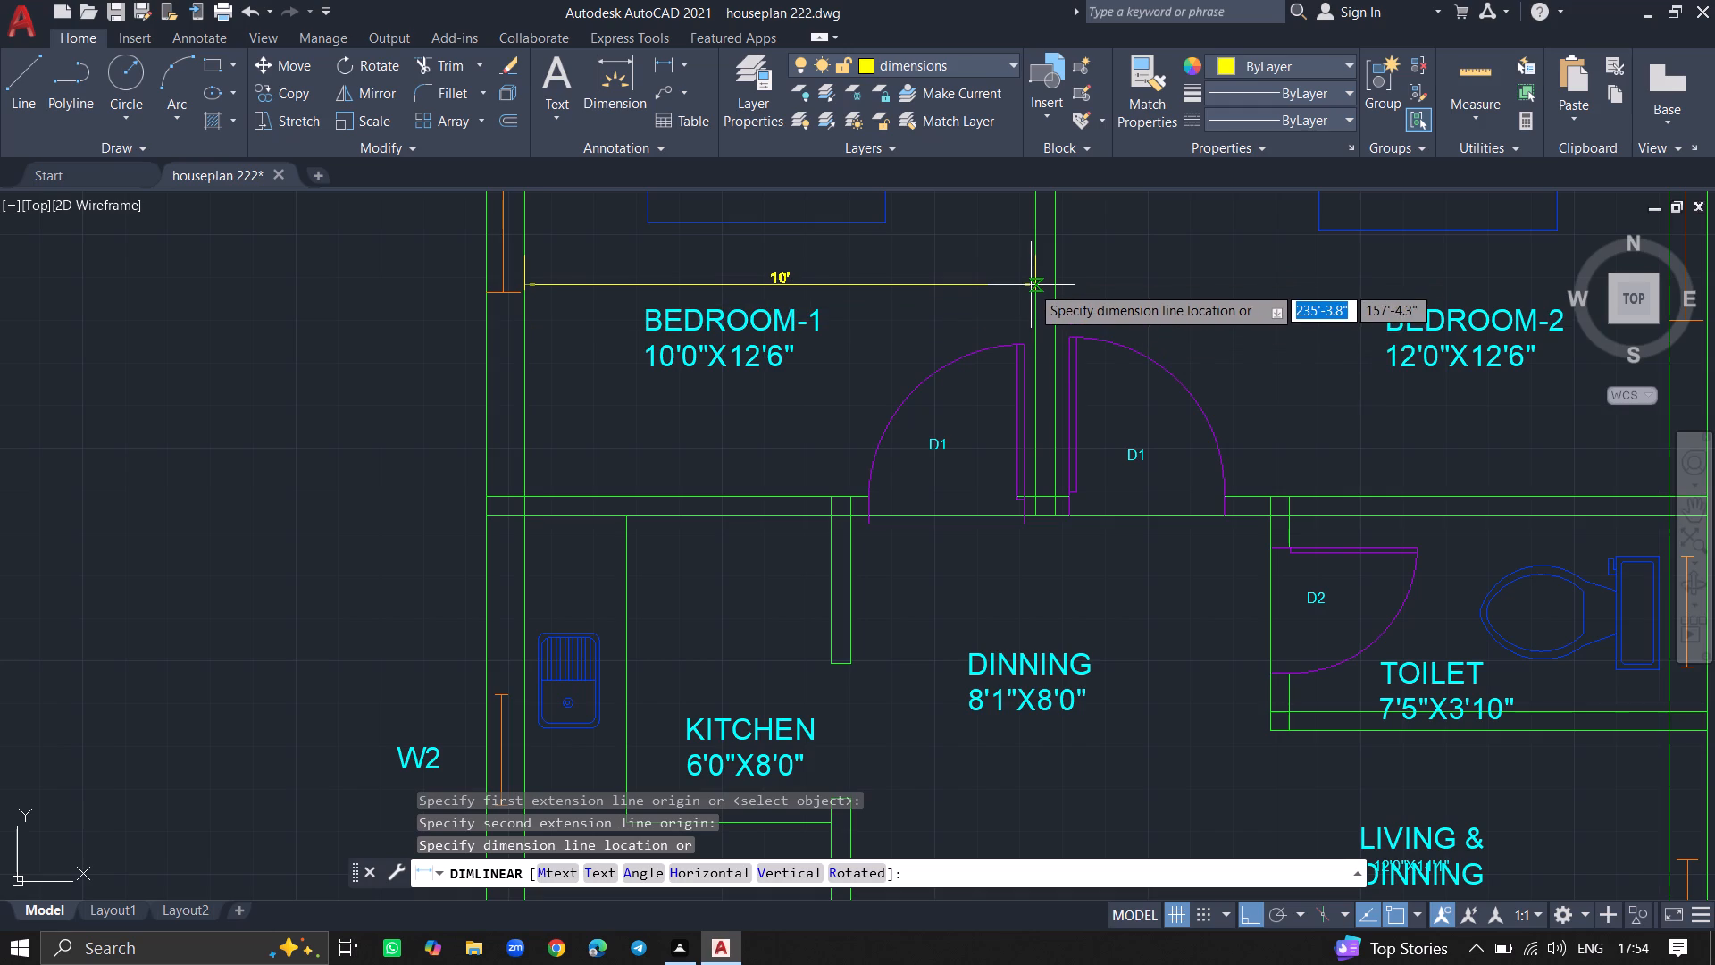
click(1031, 285)
Add a vertical linear dimension in BEDROOM-1 from the north wall's inner face to the south wall, between the west wall and the bed.
ctrl+scroll(1031, 285, down, 3)
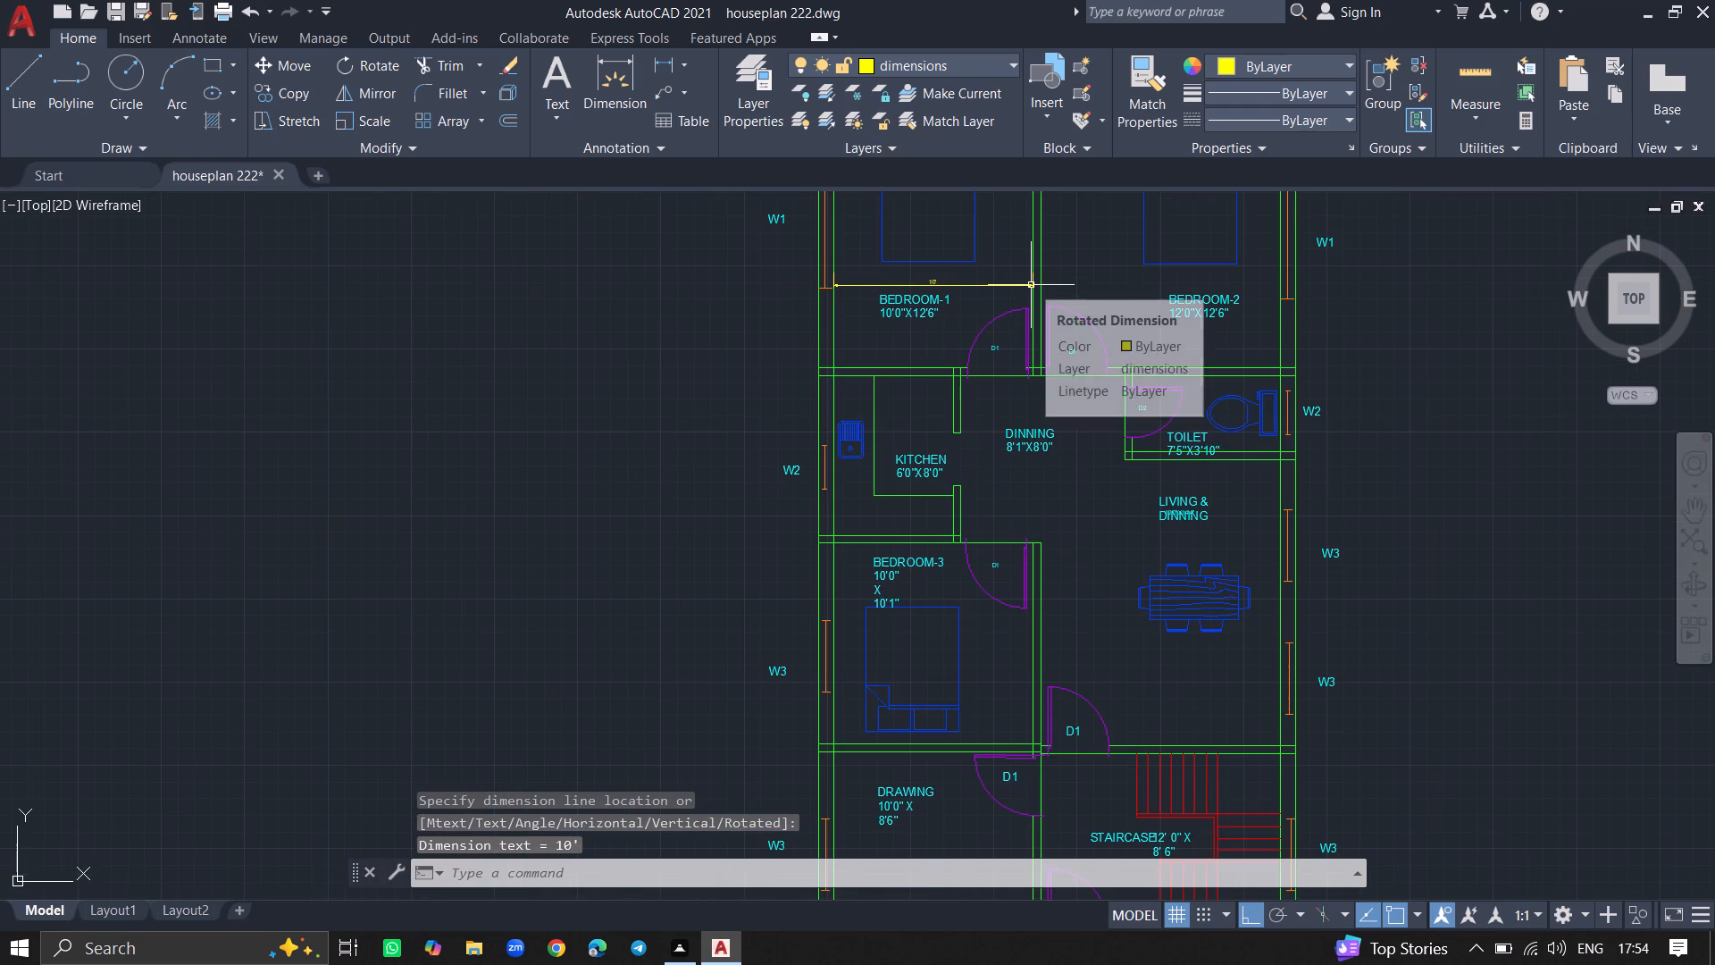
ctrl+scroll(1031, 285, down, 2)
ctrl+scroll(991, 201, up, 4)
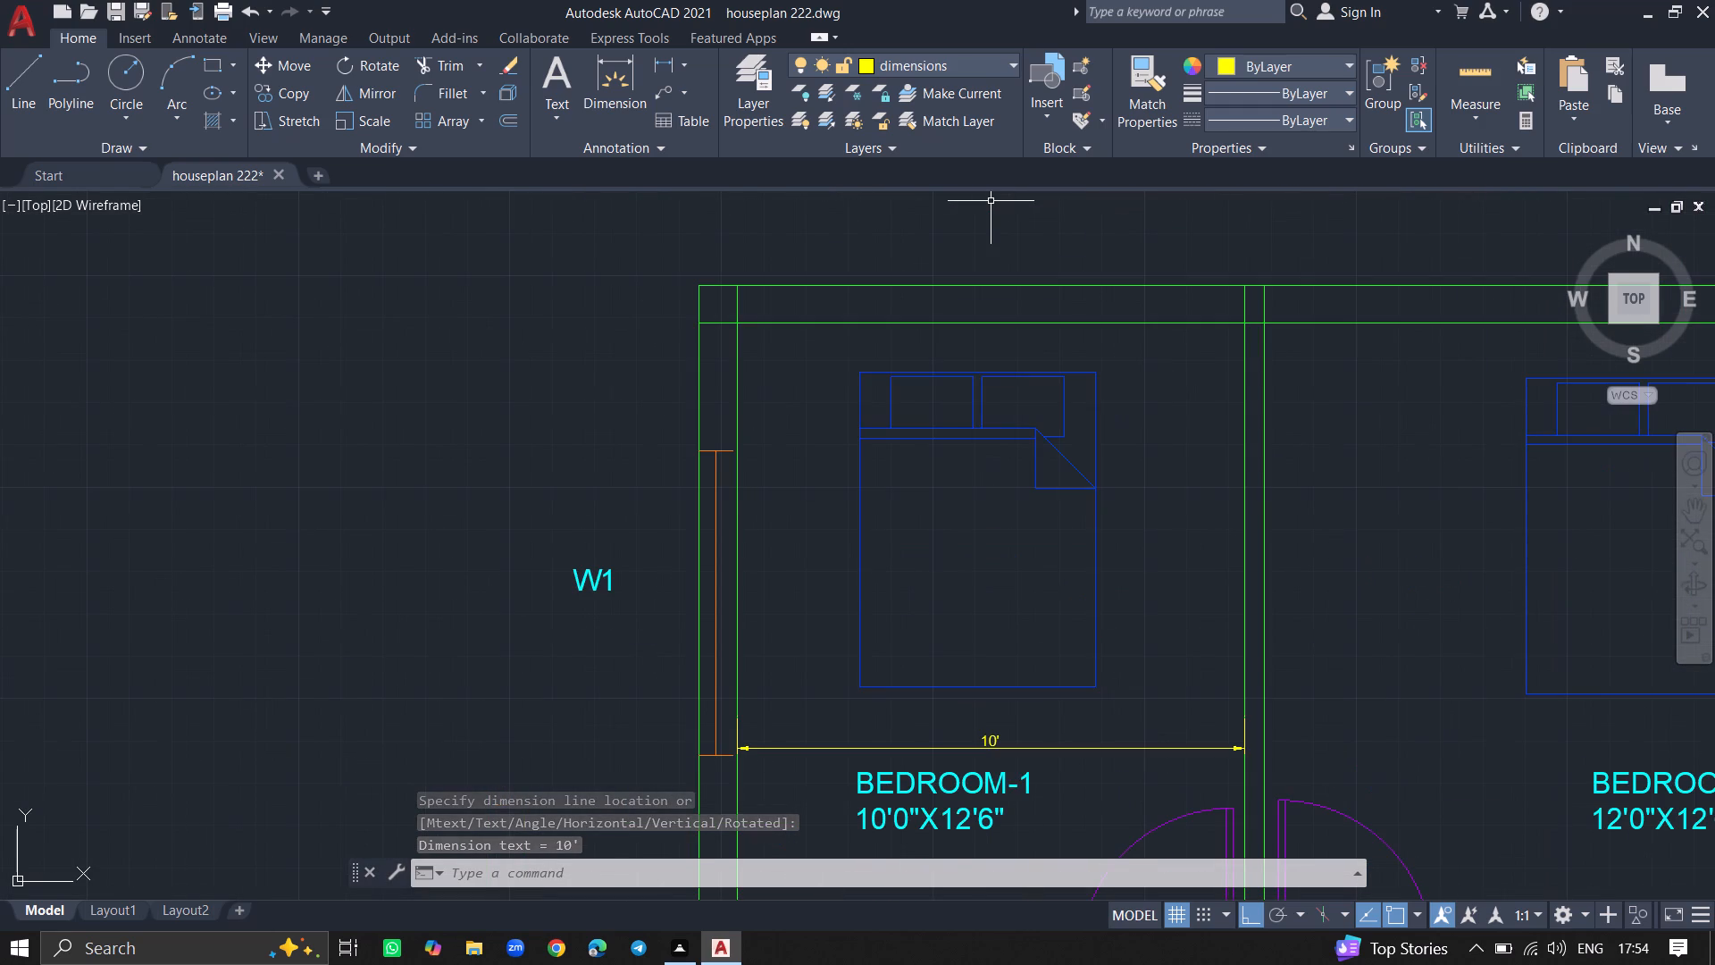
text(DIM)
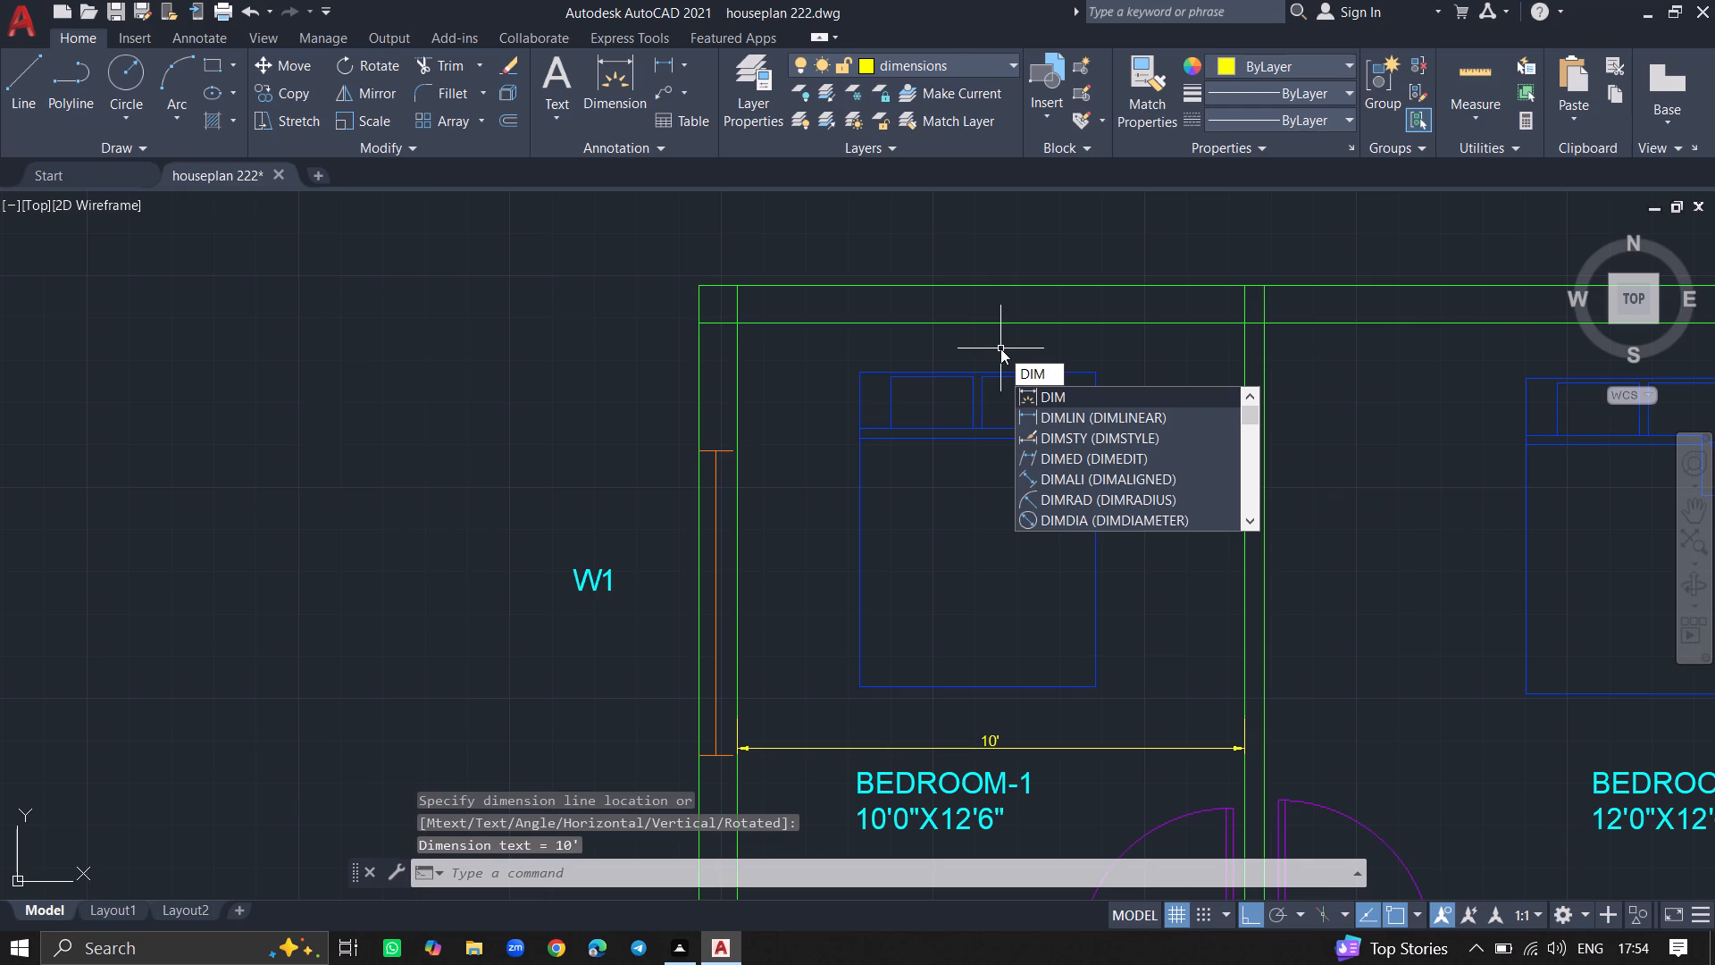
click(1049, 411)
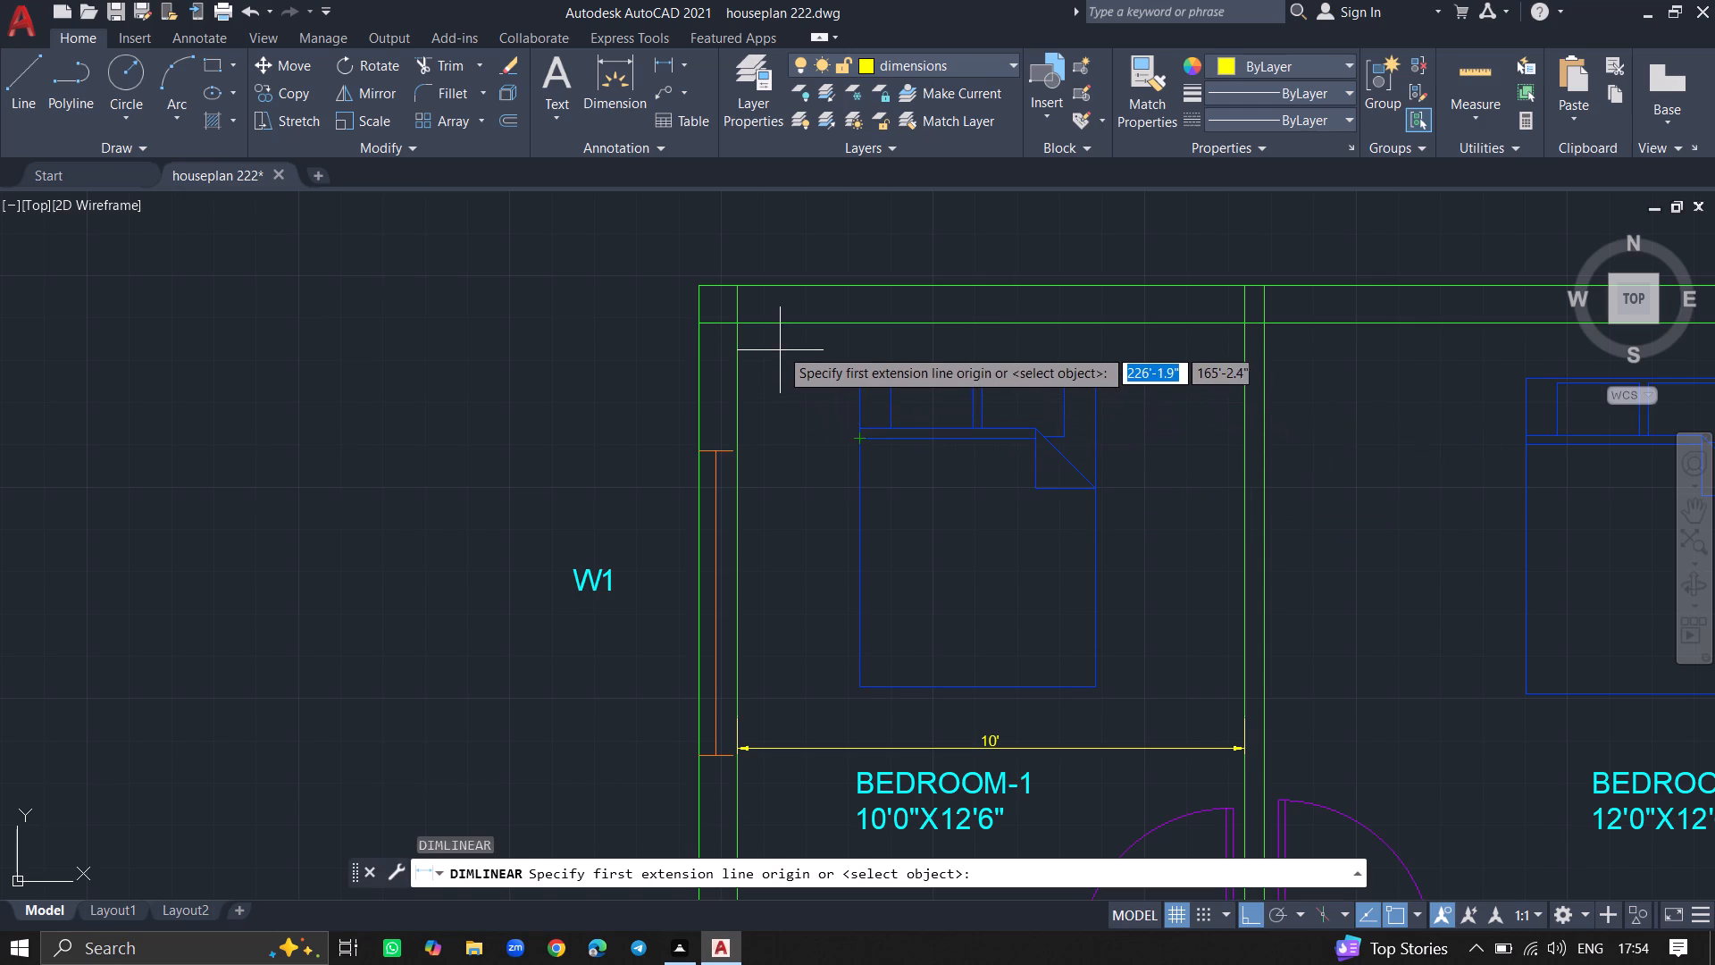
drag(782, 324, 781, 447)
ctrl+scroll(781, 447, down, 1)
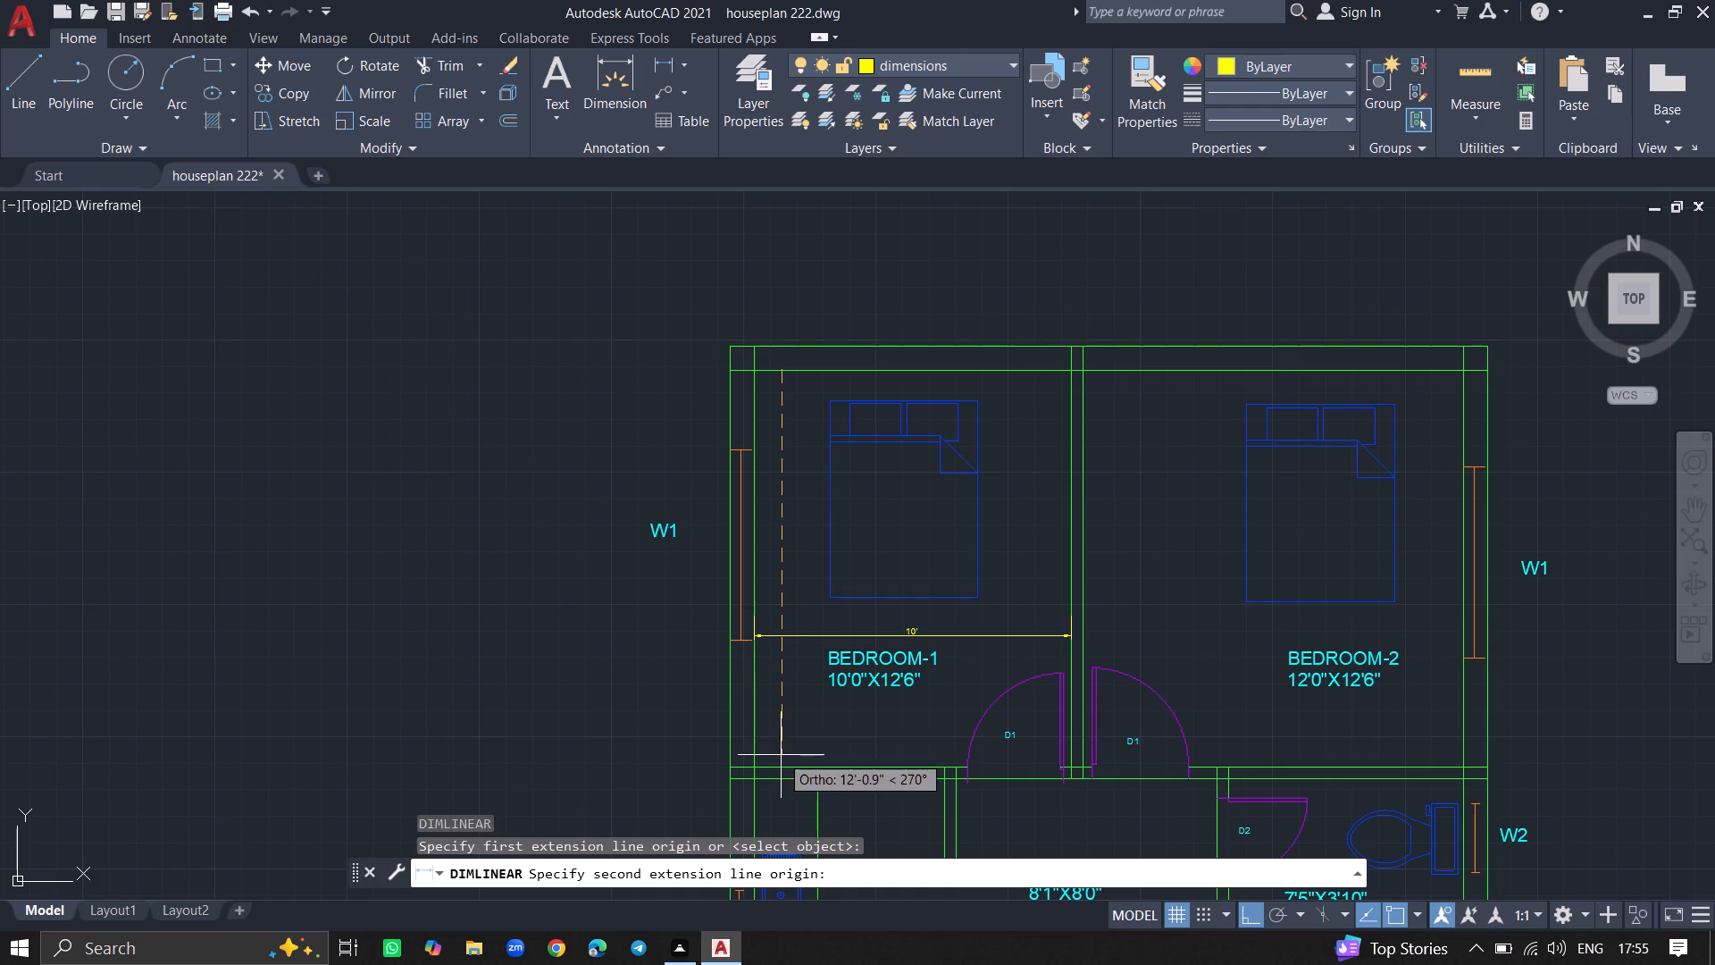
click(785, 768)
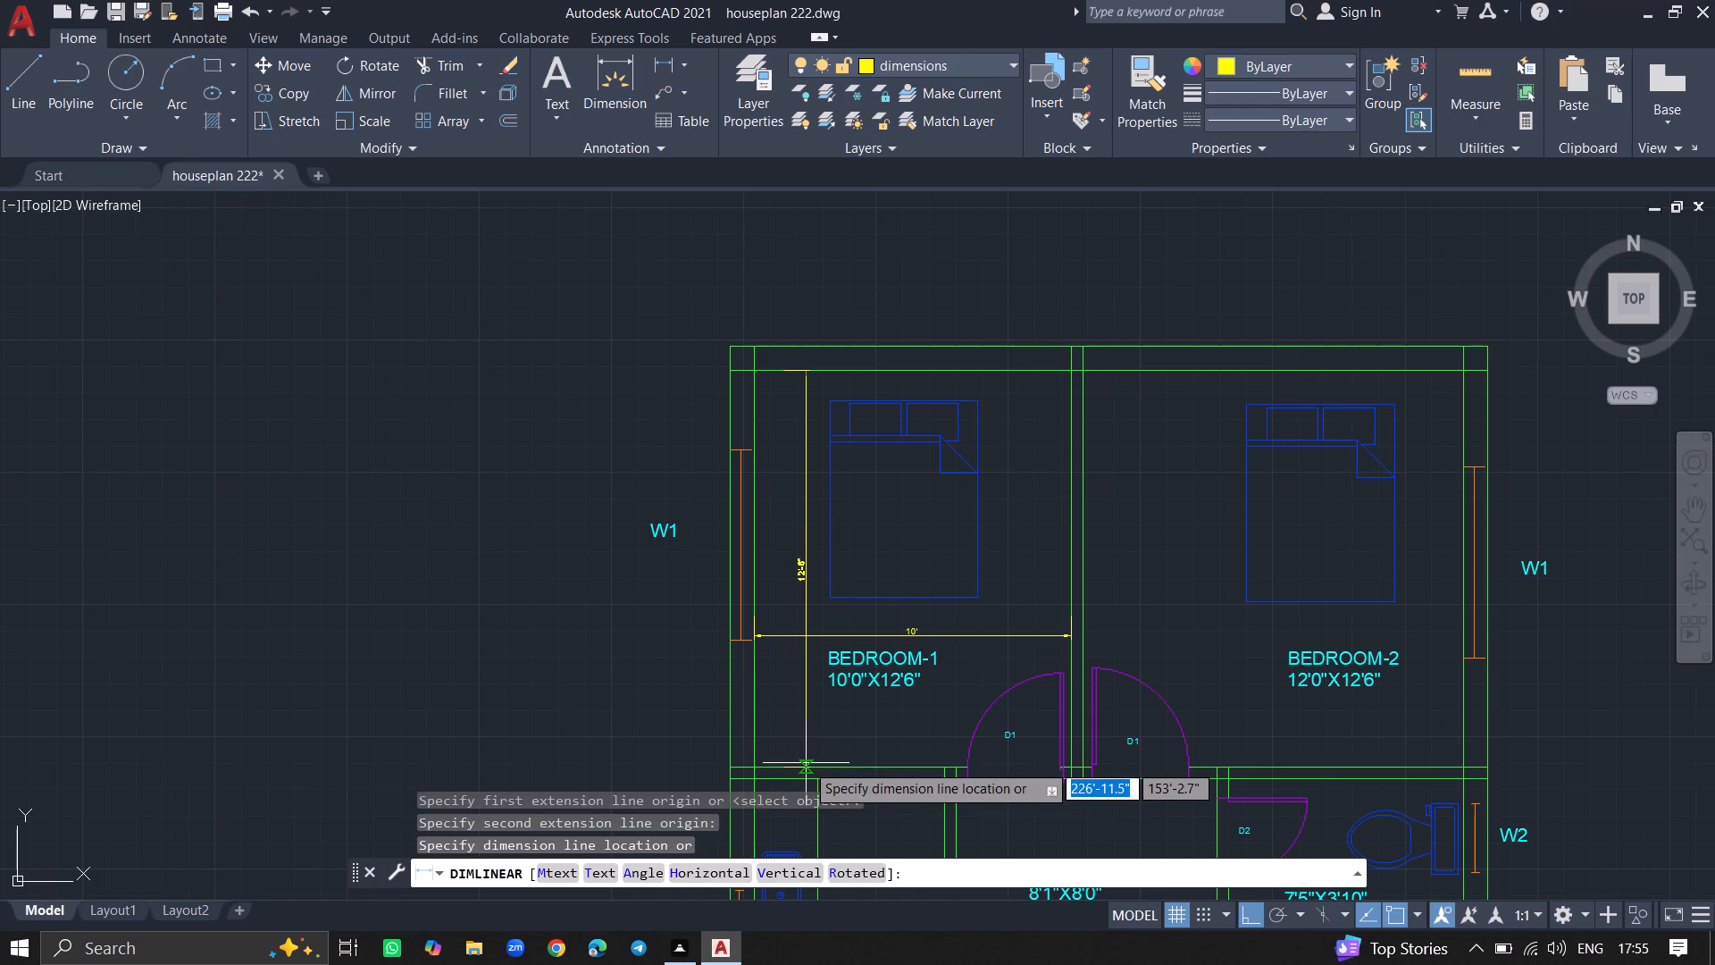
click(806, 763)
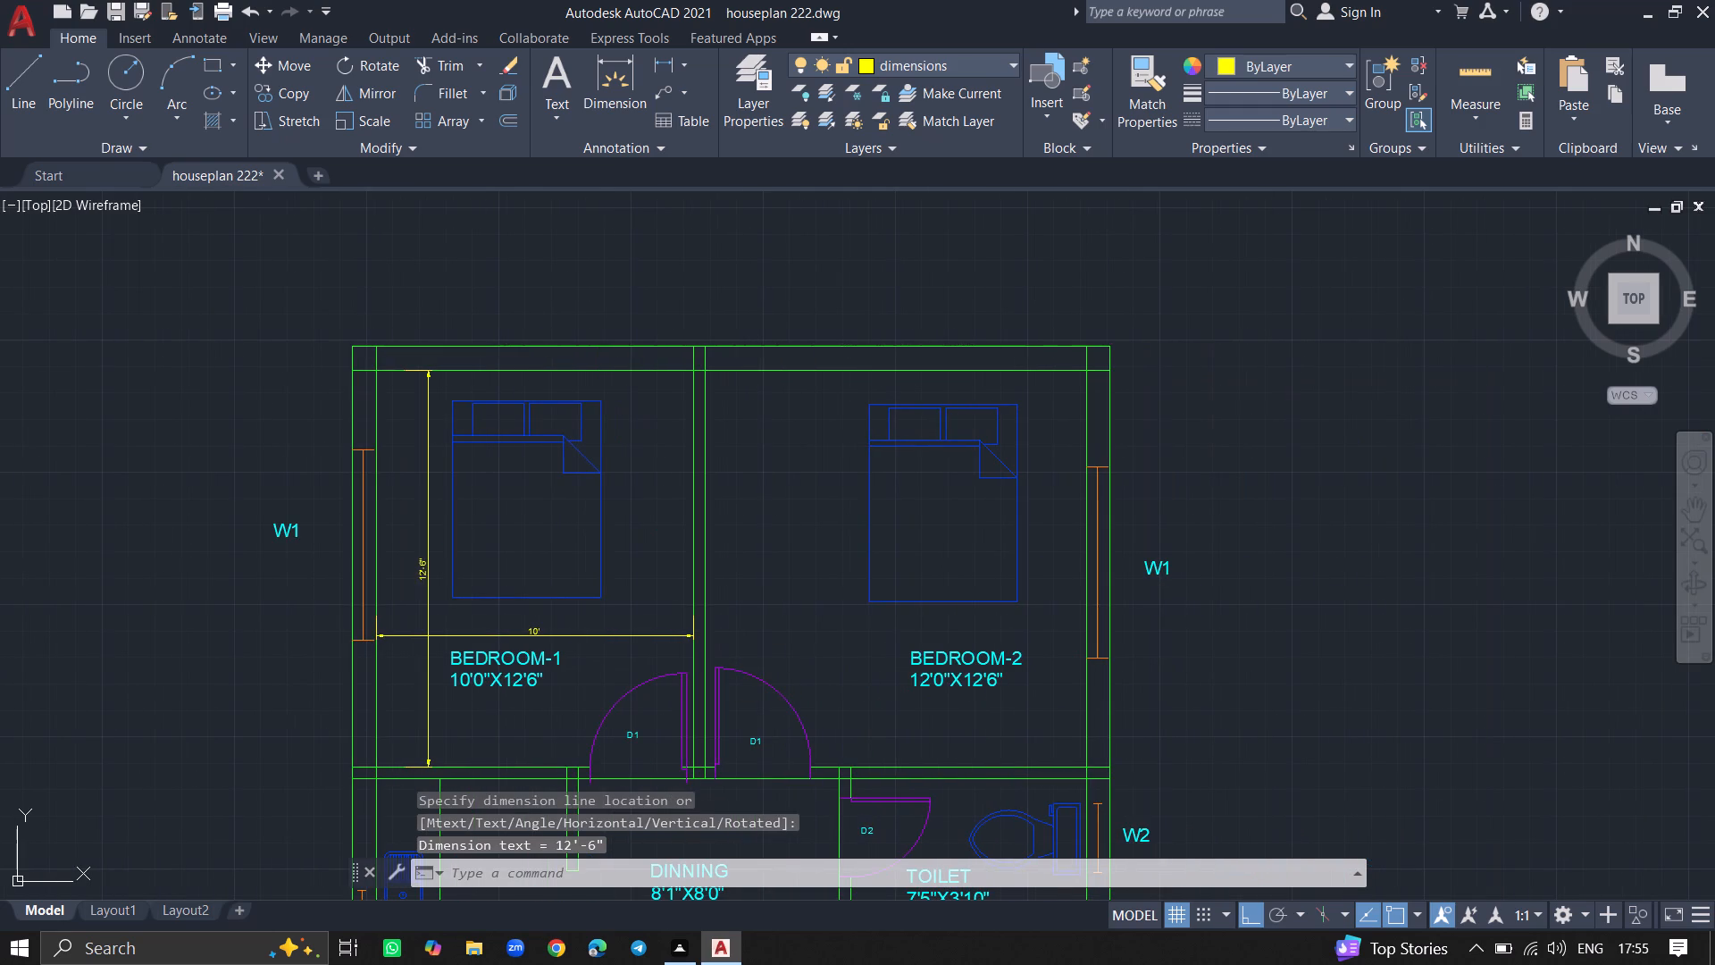
Add a horizontal linear dimension across BEDROOM-2 from the partition wall to the east wall's inner face, just above the room label.
text(DIML)
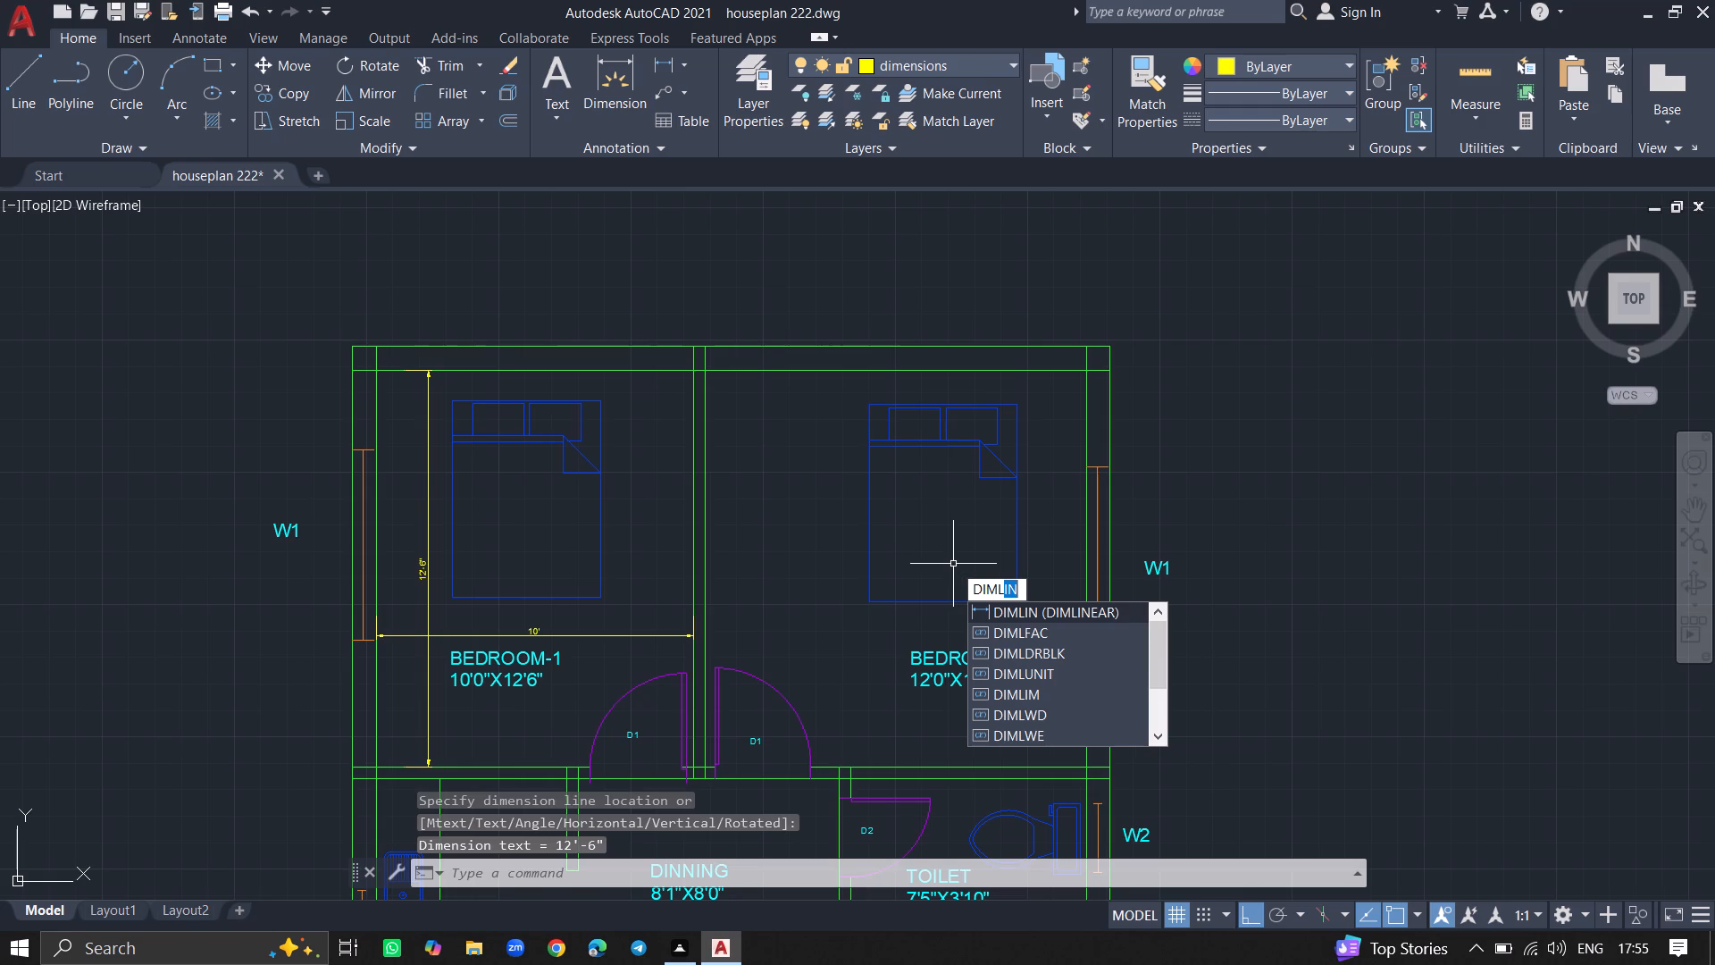
click(991, 610)
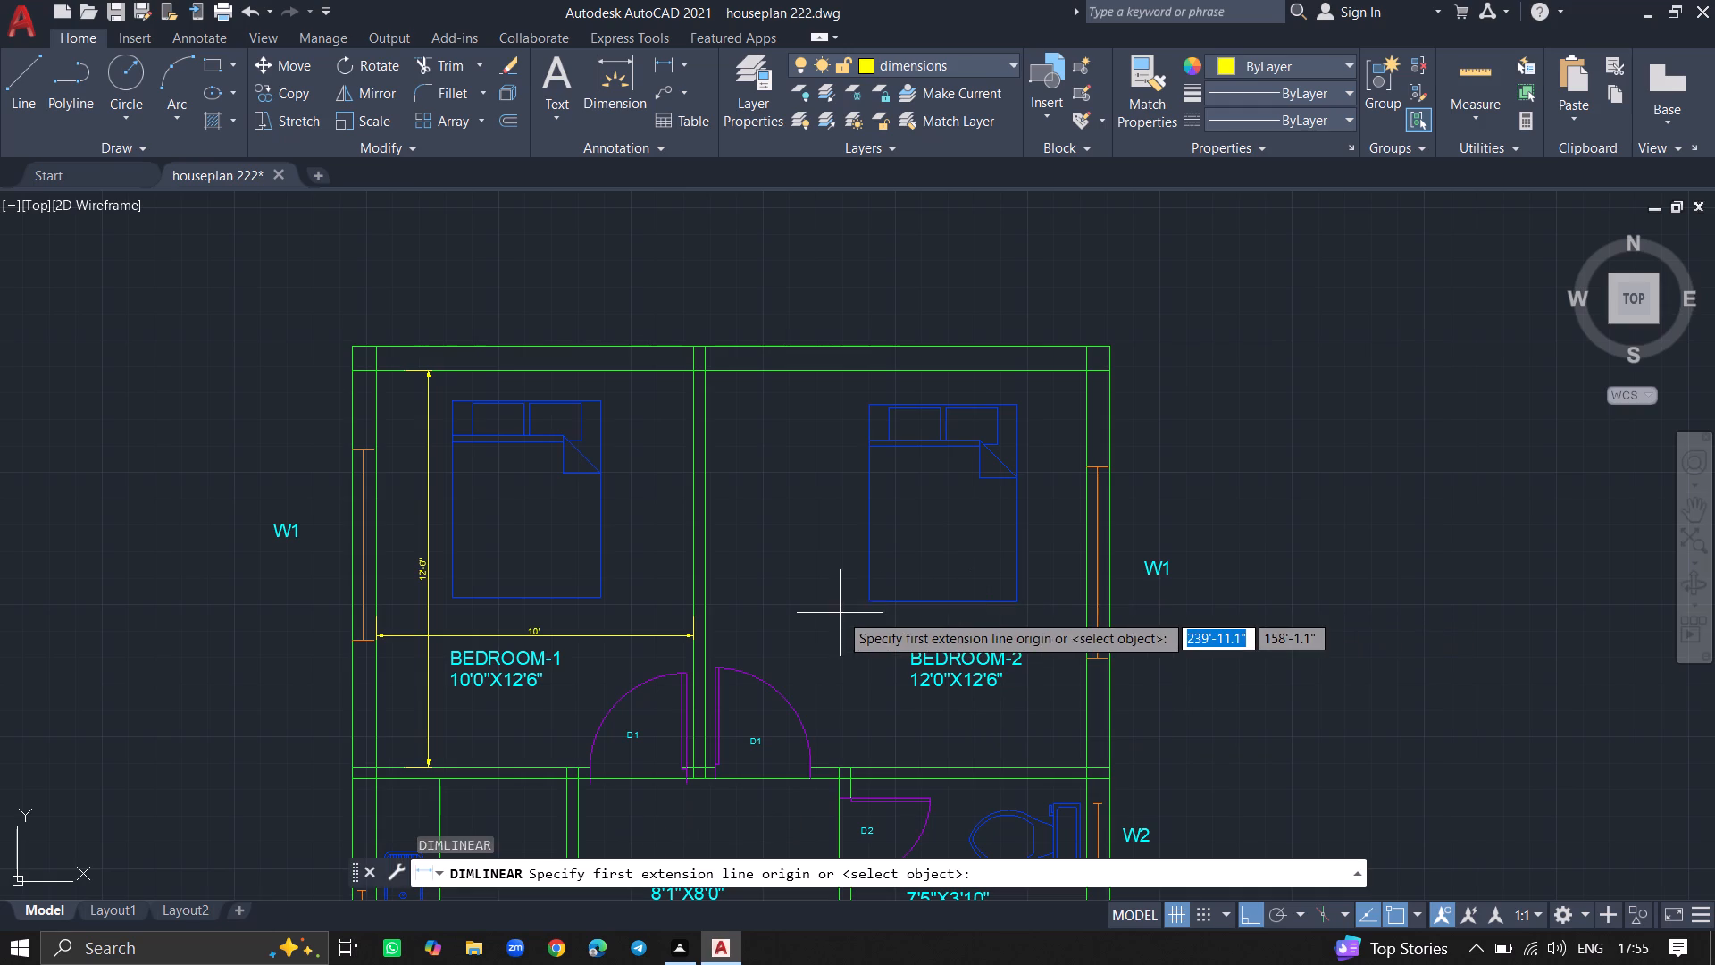
click(706, 632)
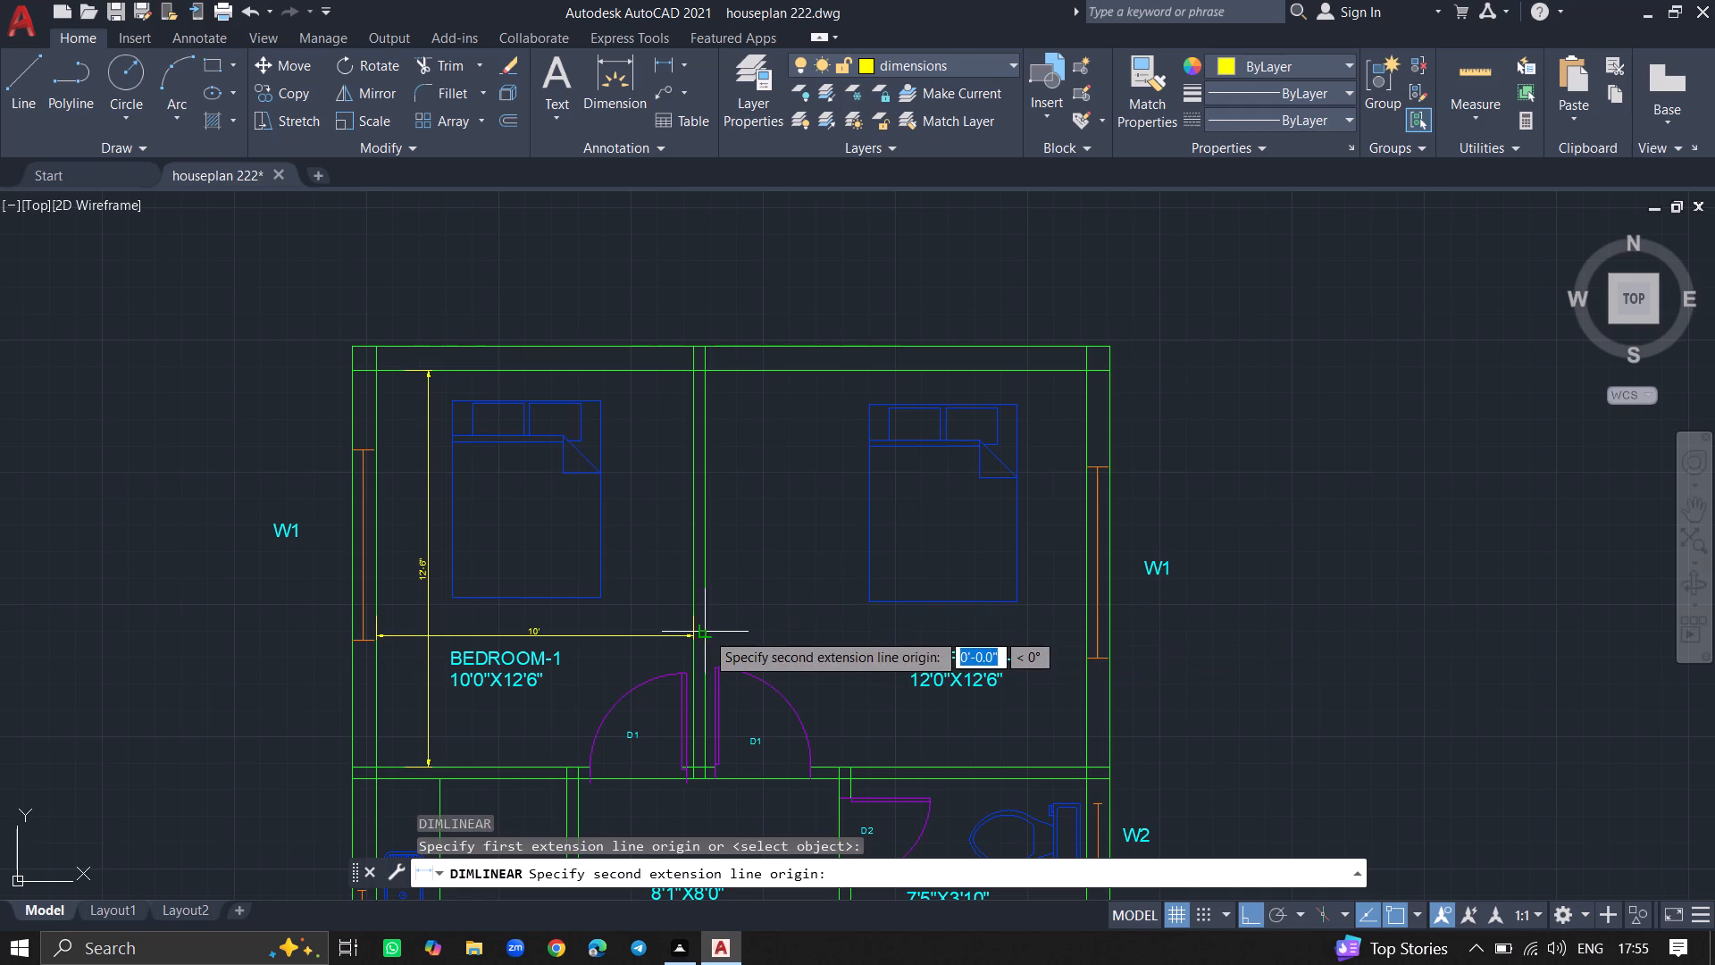
click(1082, 626)
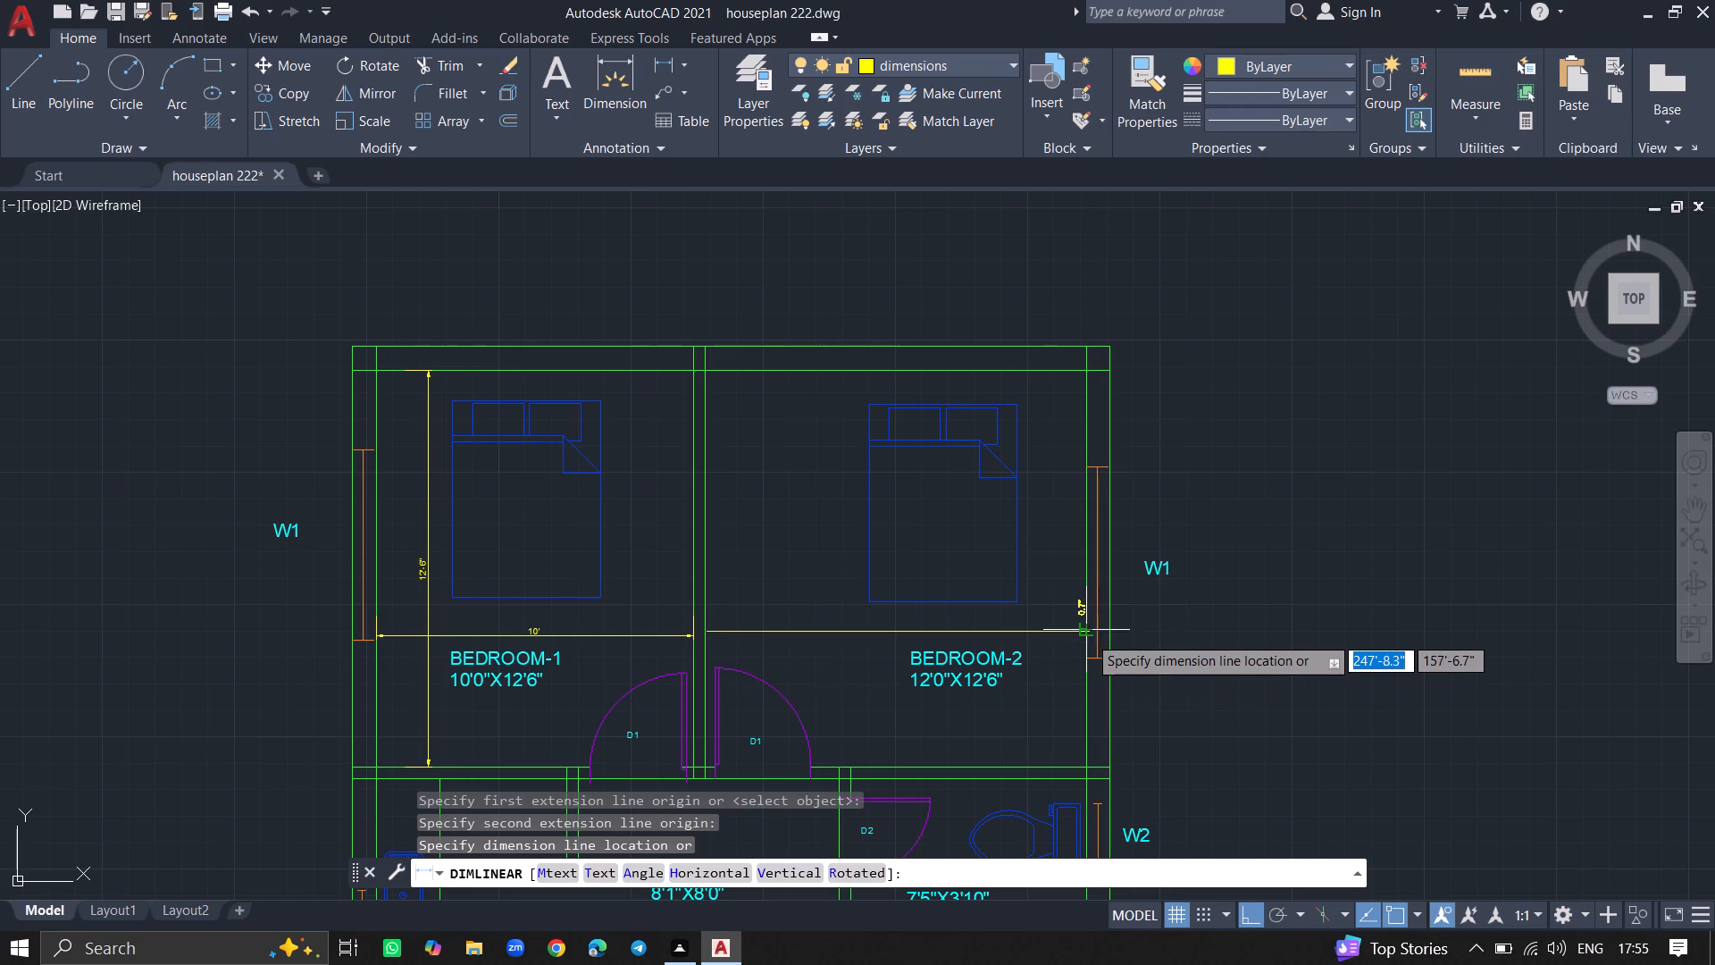
click(1023, 631)
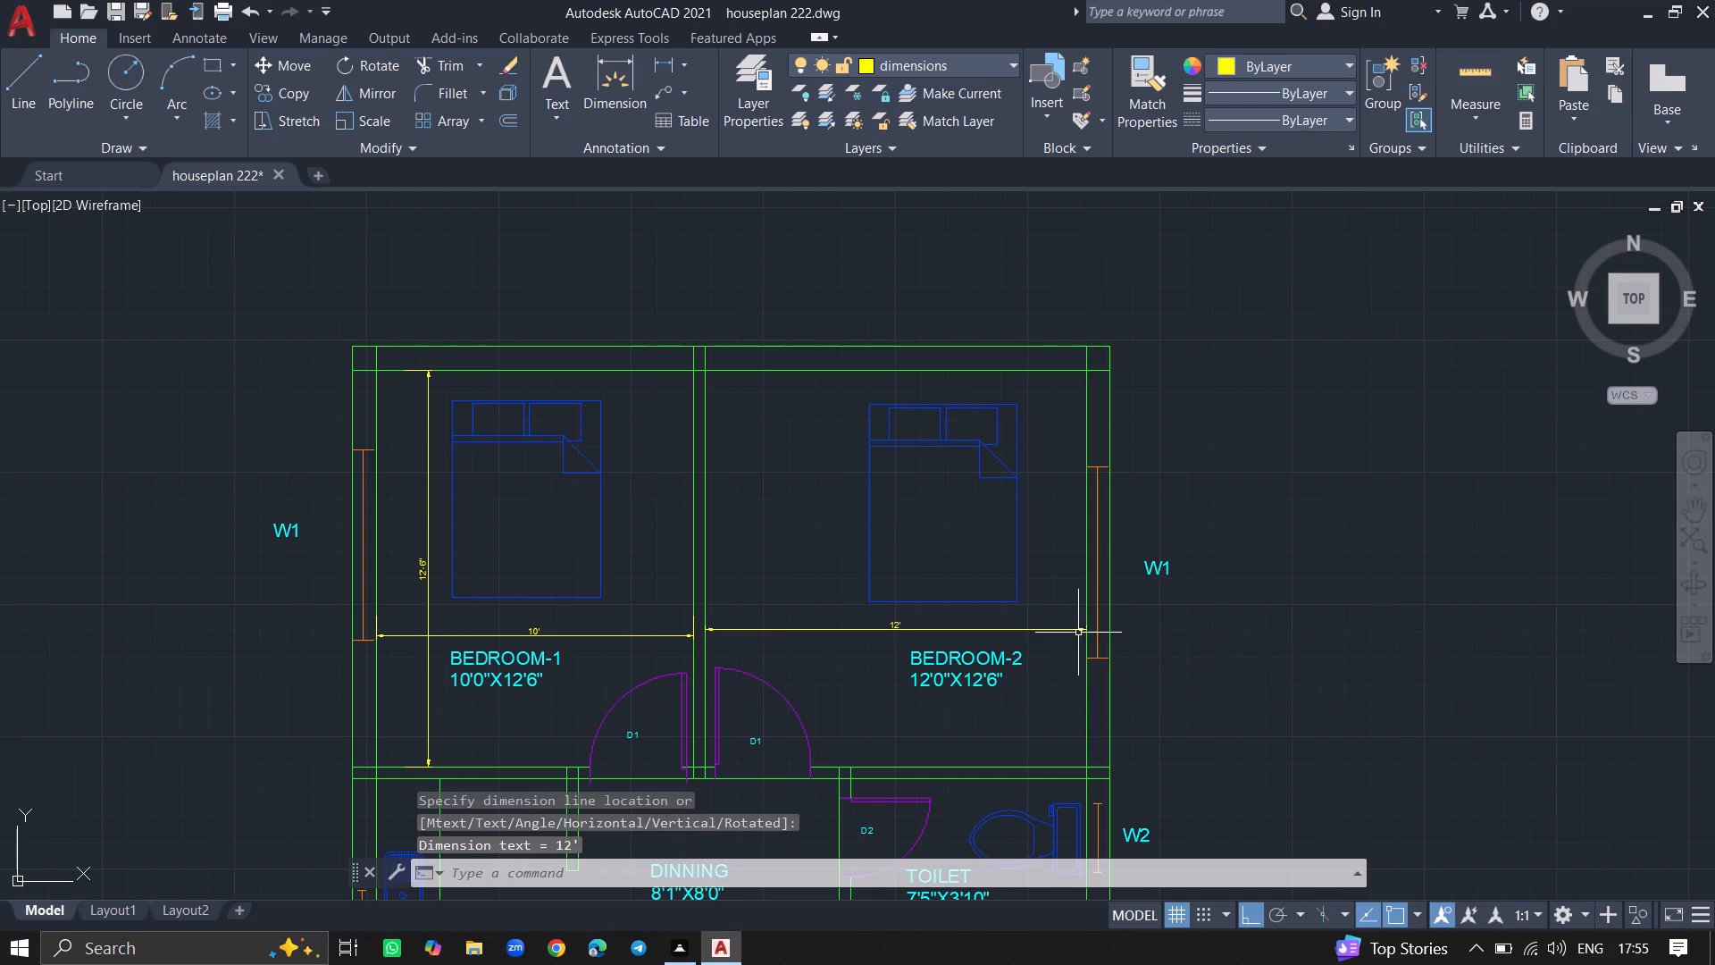
Add a vertical linear dimension in BEDROOM-2 from the north wall's inner face to the south wall, between the bed and the east wall.
text(DIMLI)
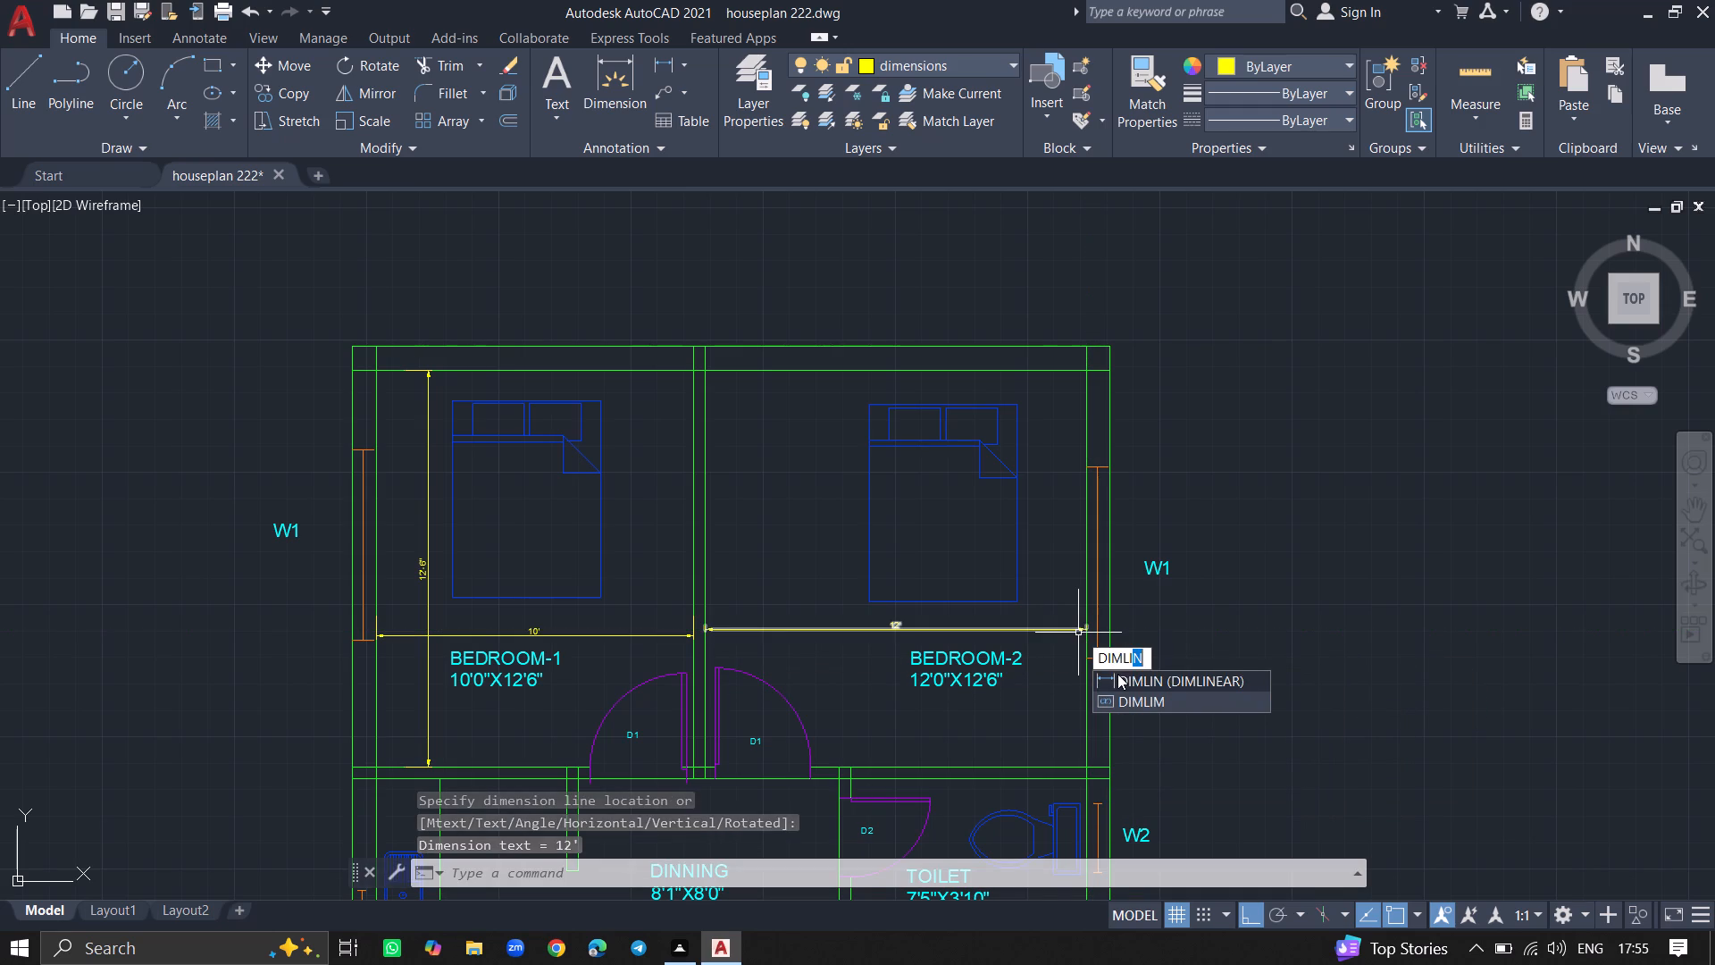
click(1117, 674)
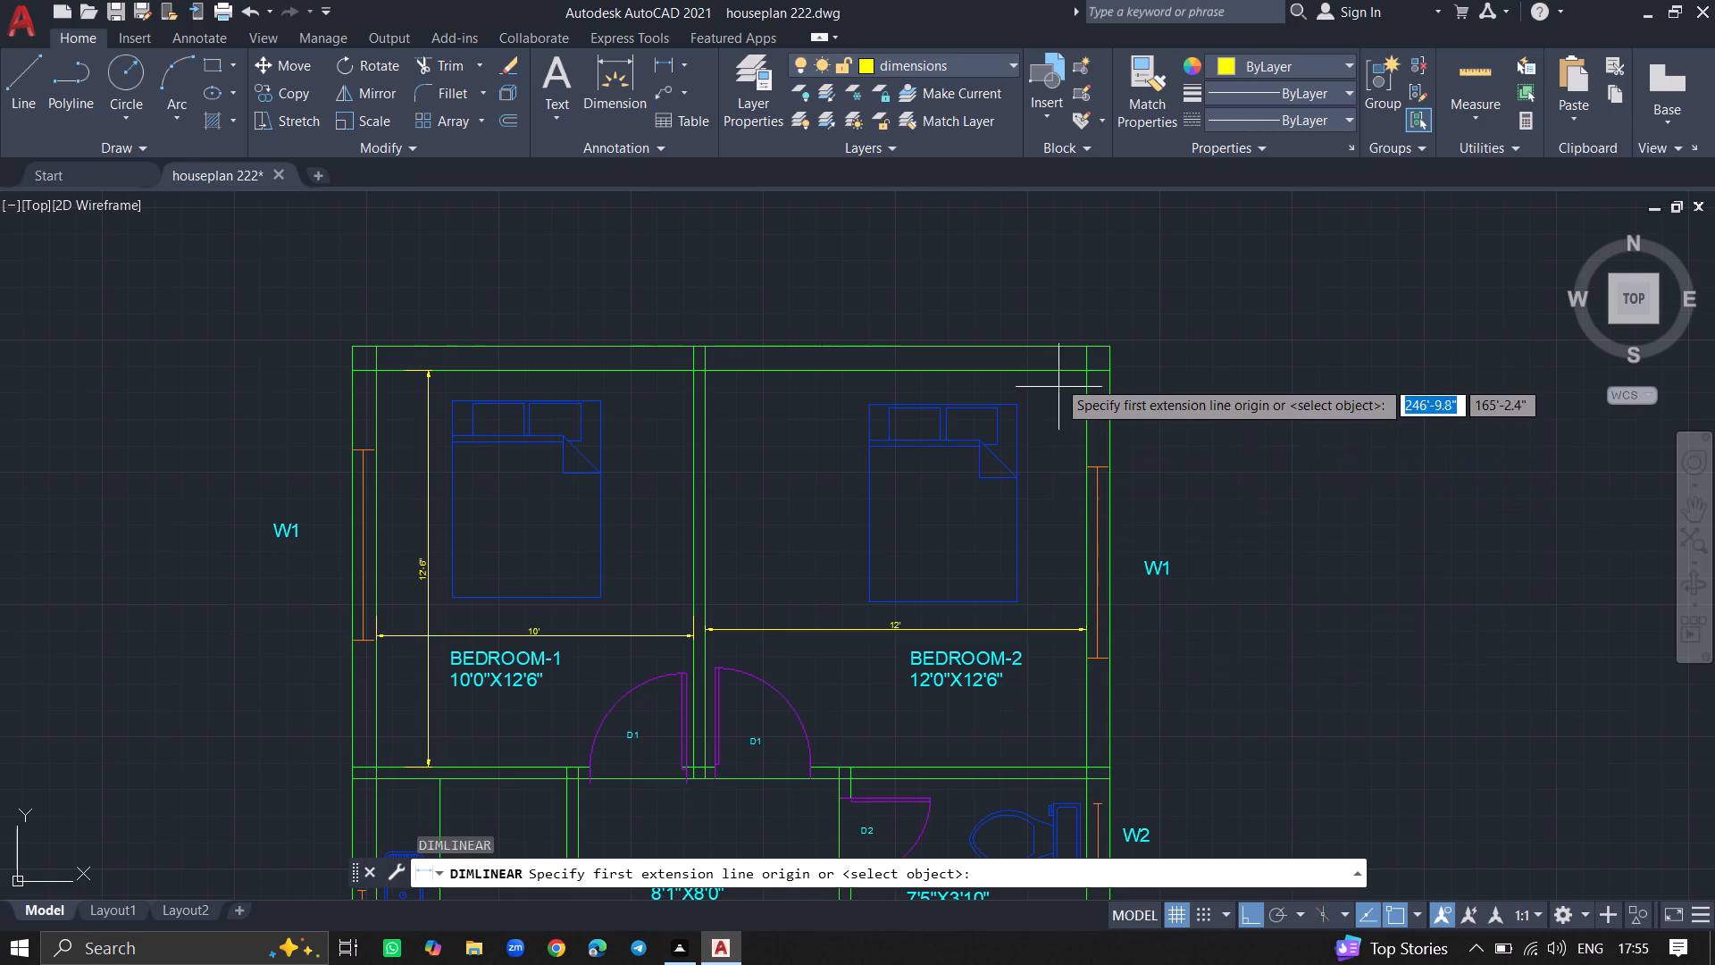
click(1058, 371)
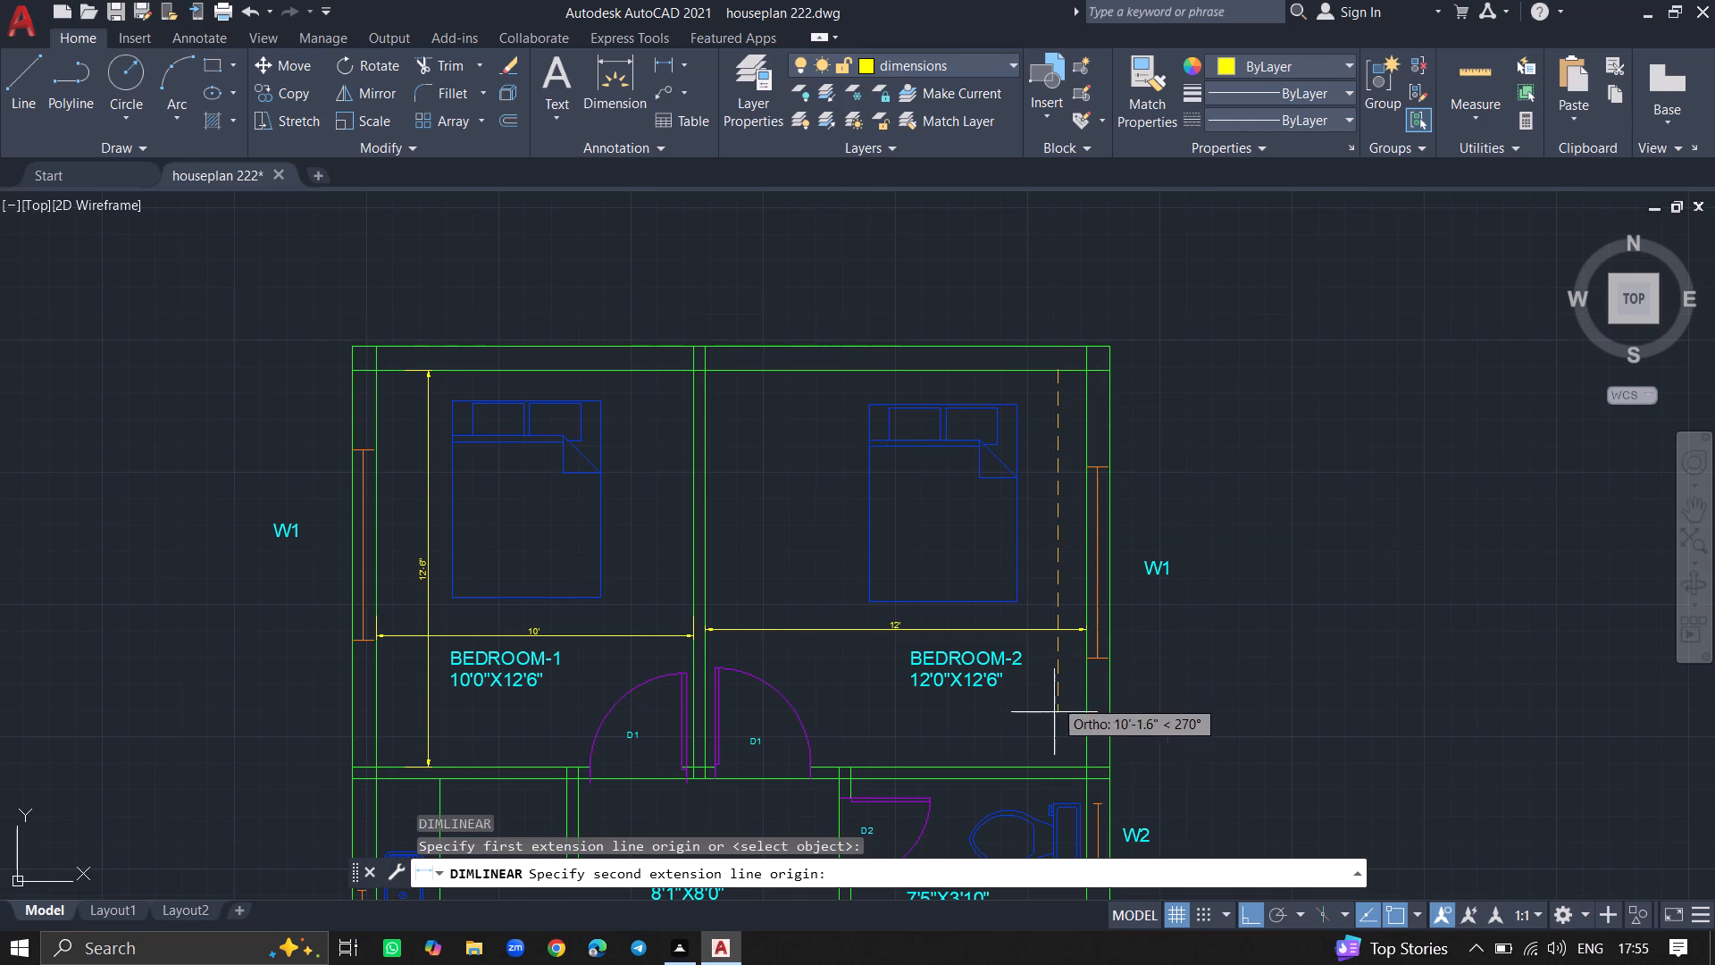
click(1054, 763)
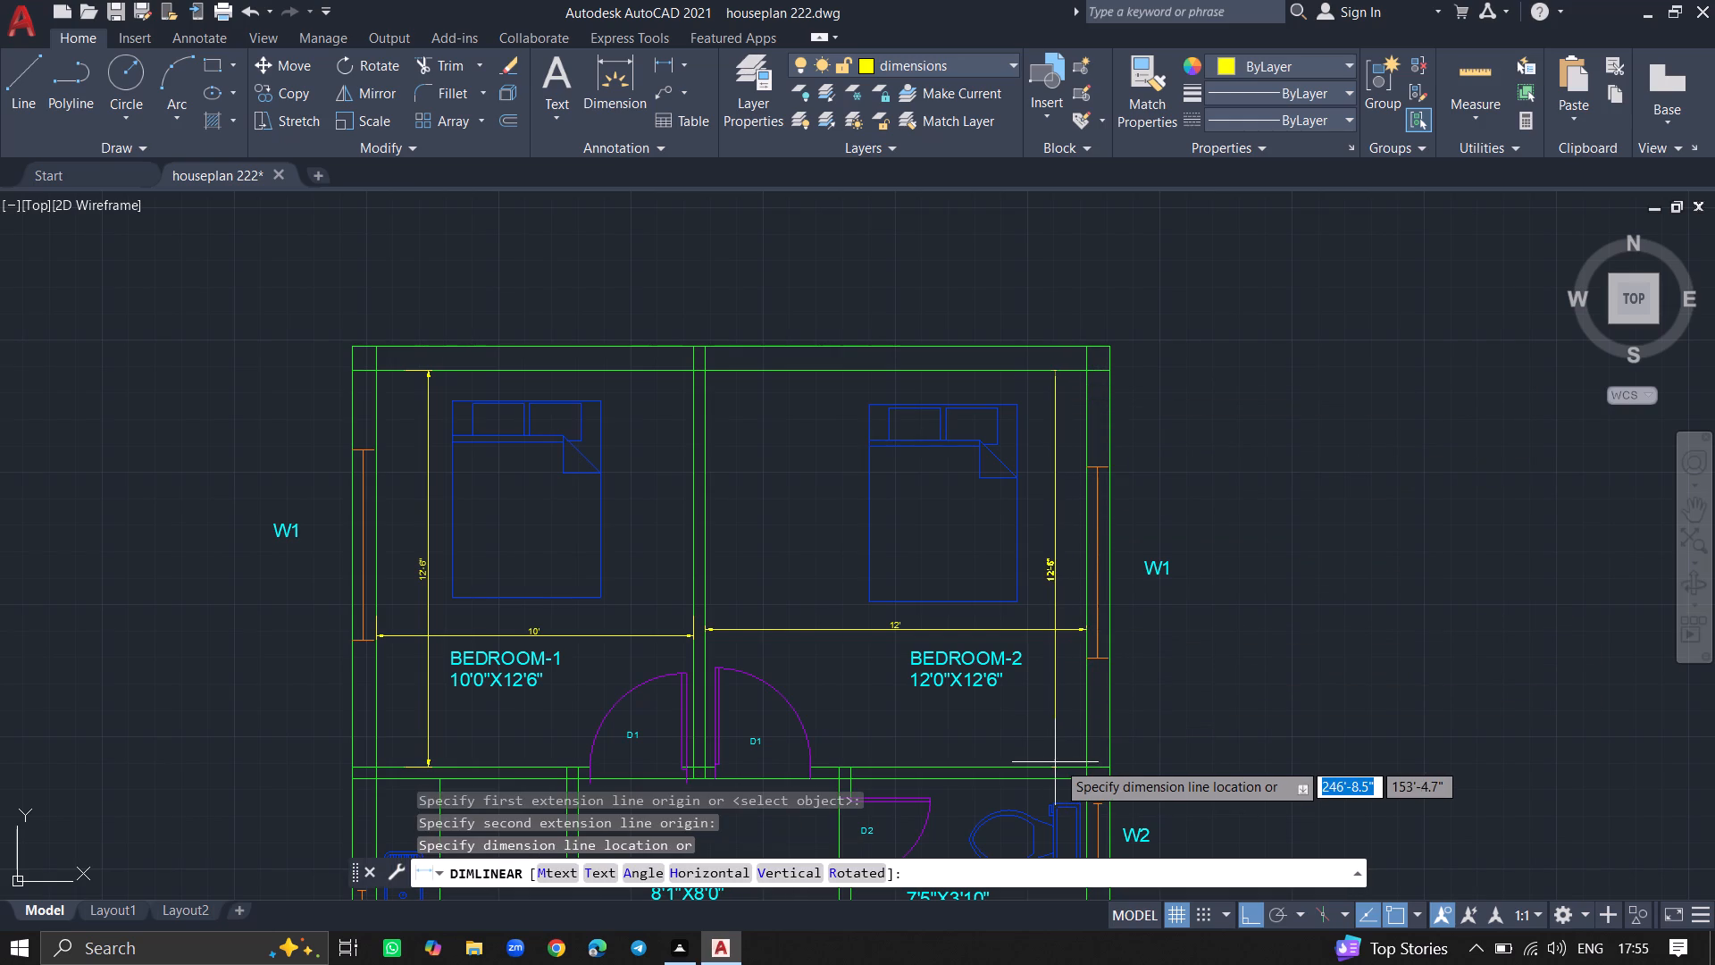
click(1058, 760)
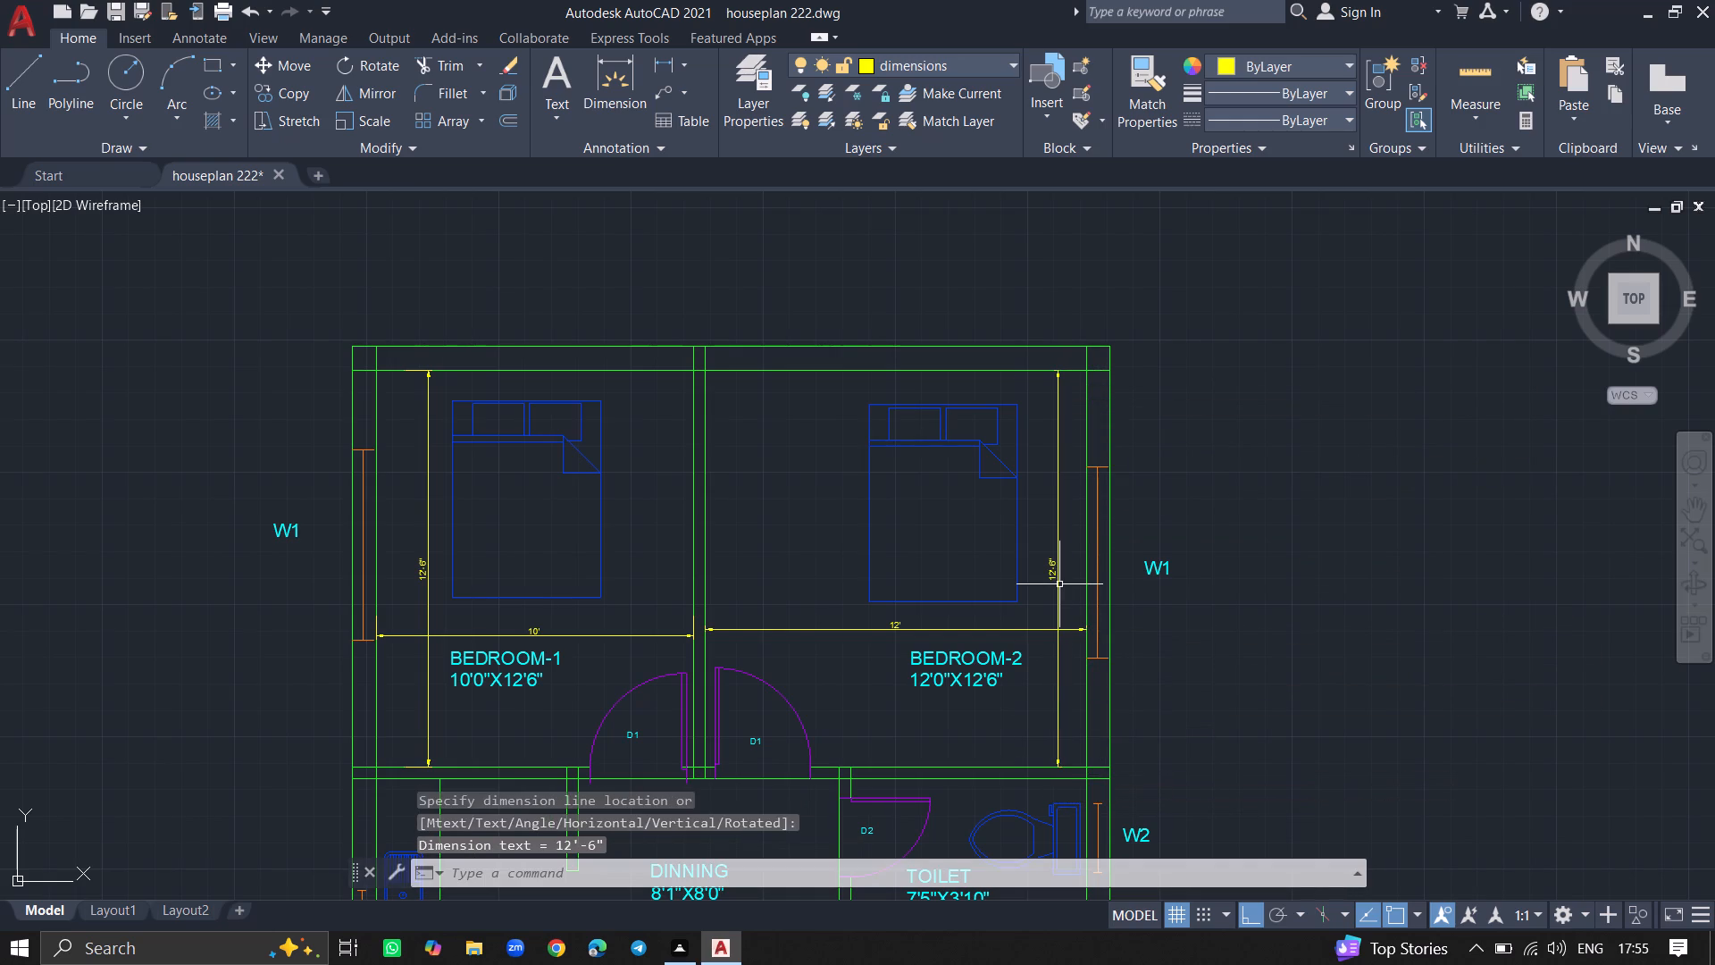
Add a vertical linear dimension in the KITCHEN from the north wall to the south wall, between the counter edge and the room label.
ctrl+scroll(1061, 571, up, 2)
ctrl+scroll(1061, 571, down, 2)
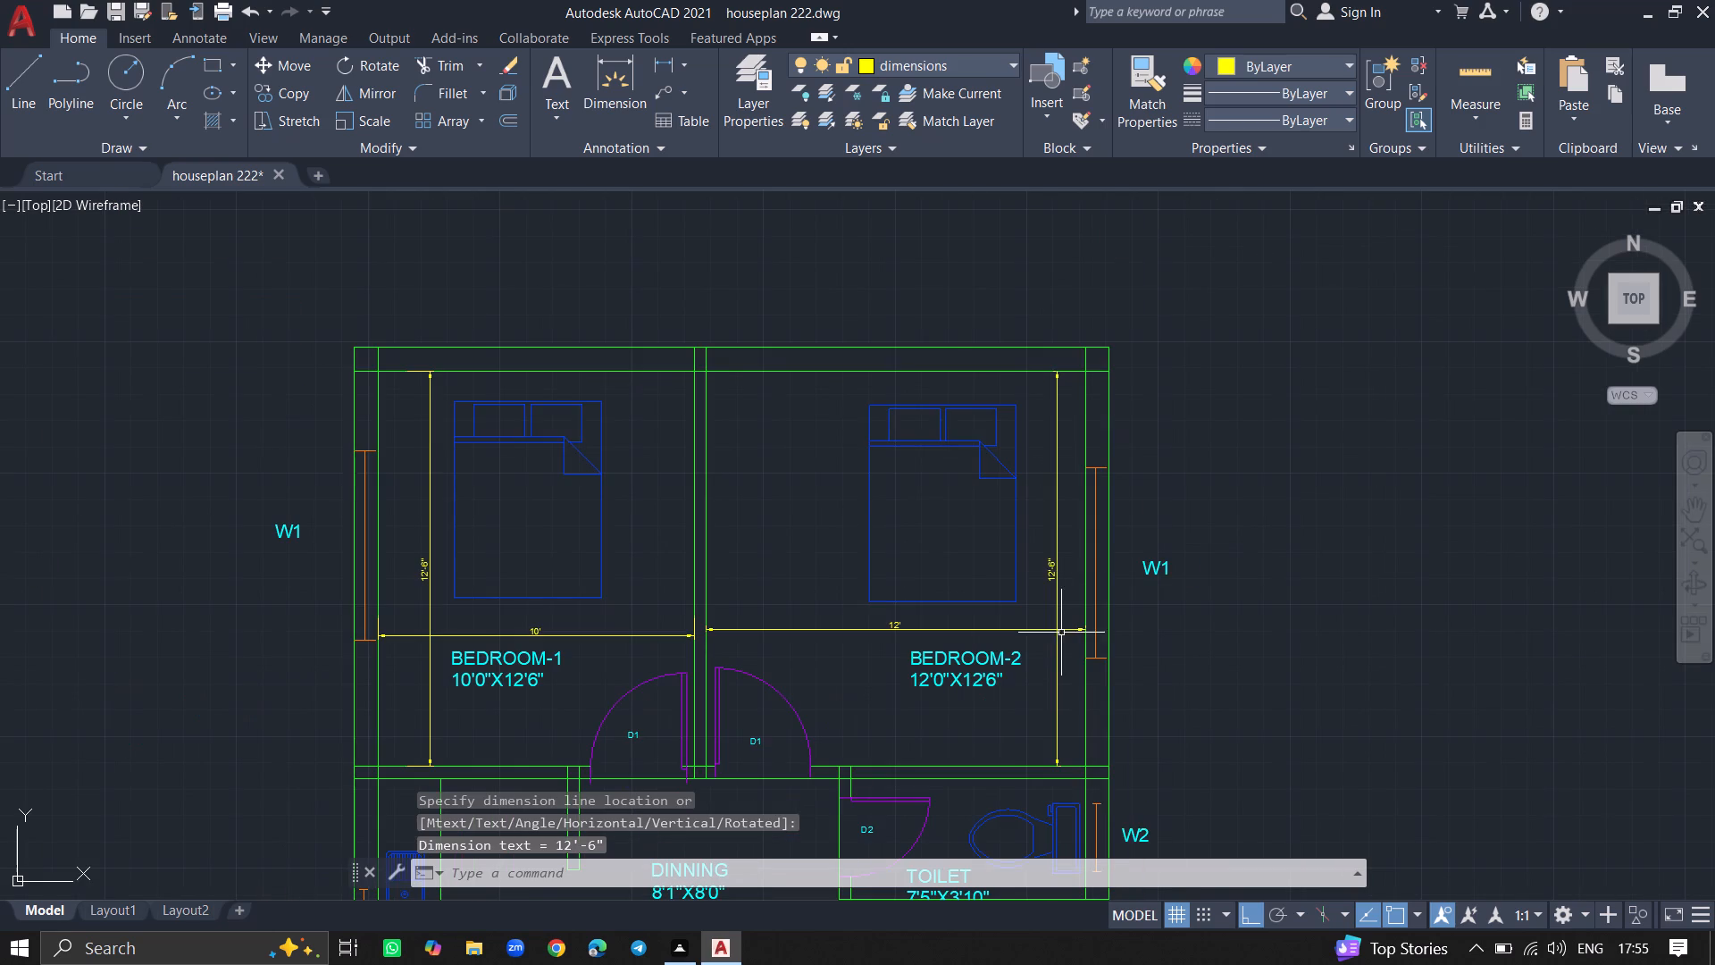
ctrl+scroll(1060, 649, down, 3)
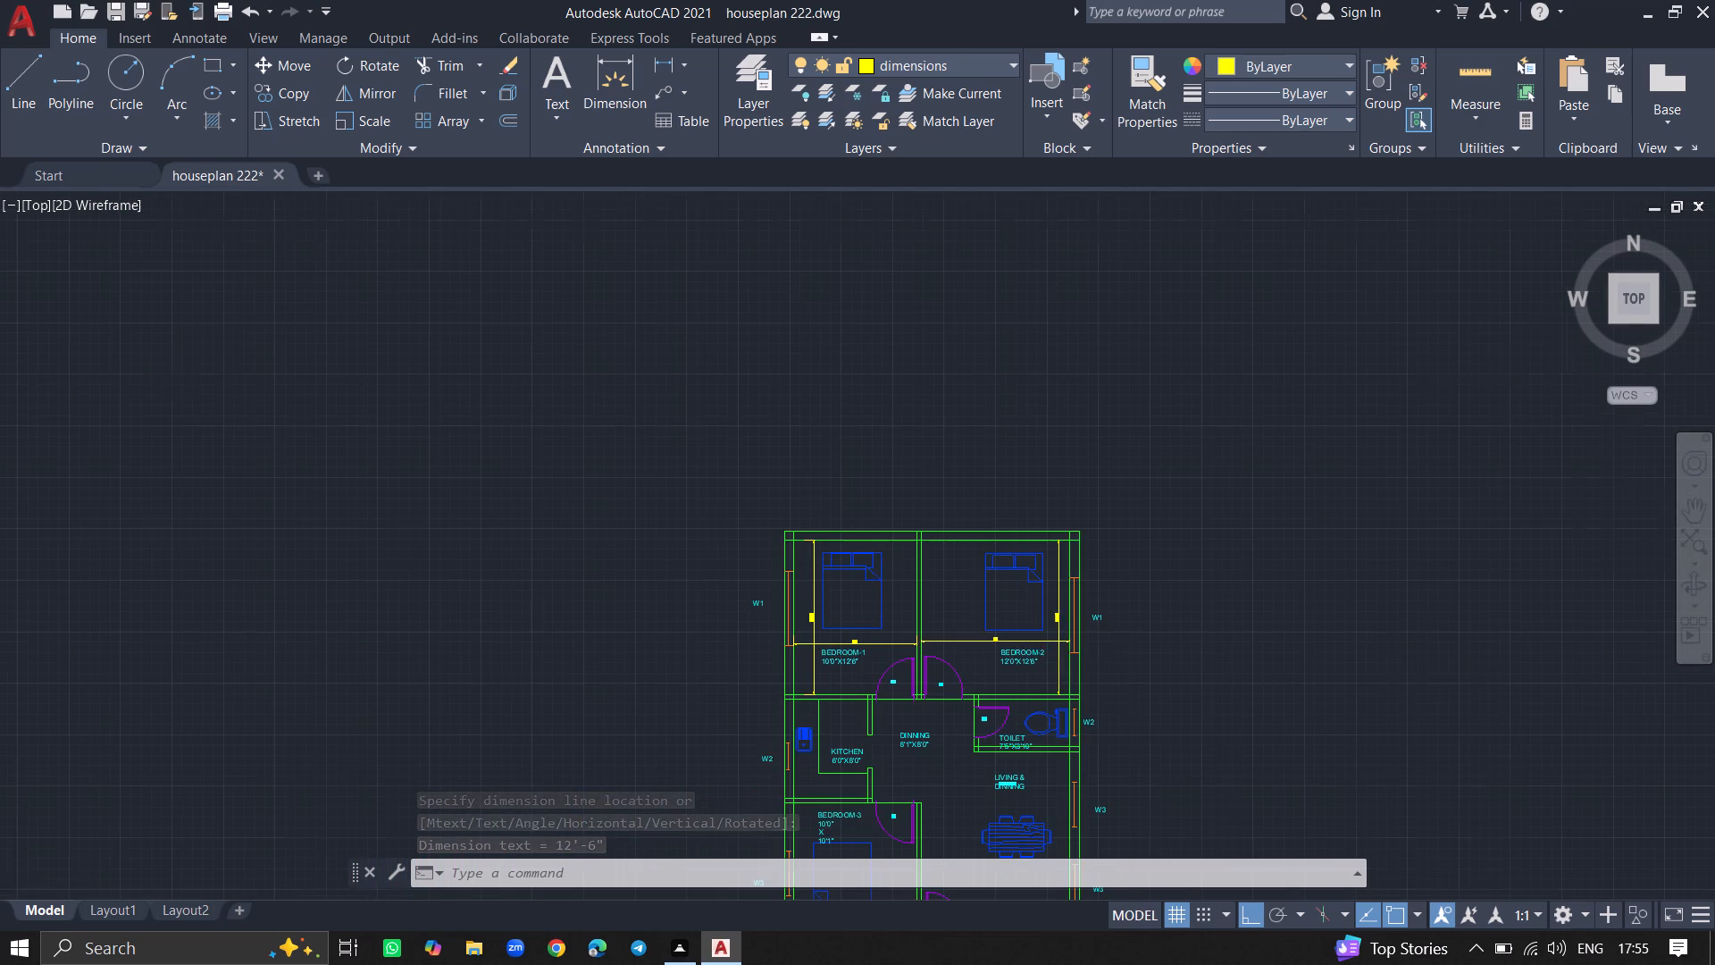
ctrl+scroll(1060, 649, down, 2)
ctrl+scroll(1033, 733, up, 1)
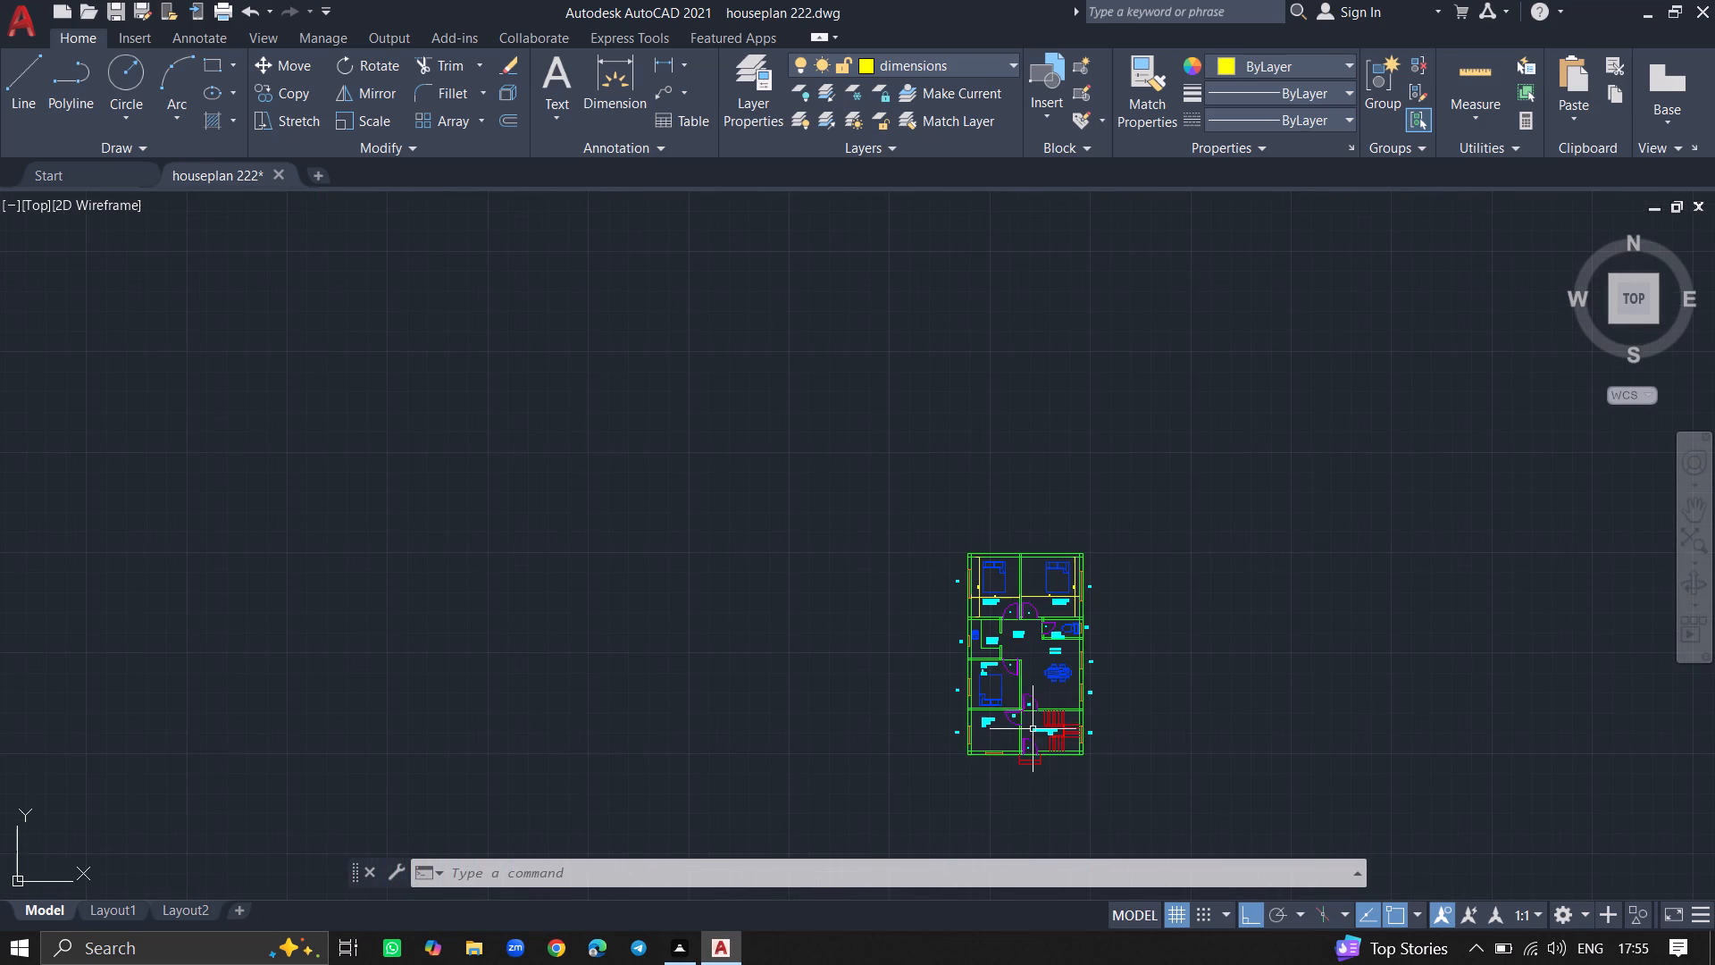
ctrl+scroll(1011, 665, up, 2)
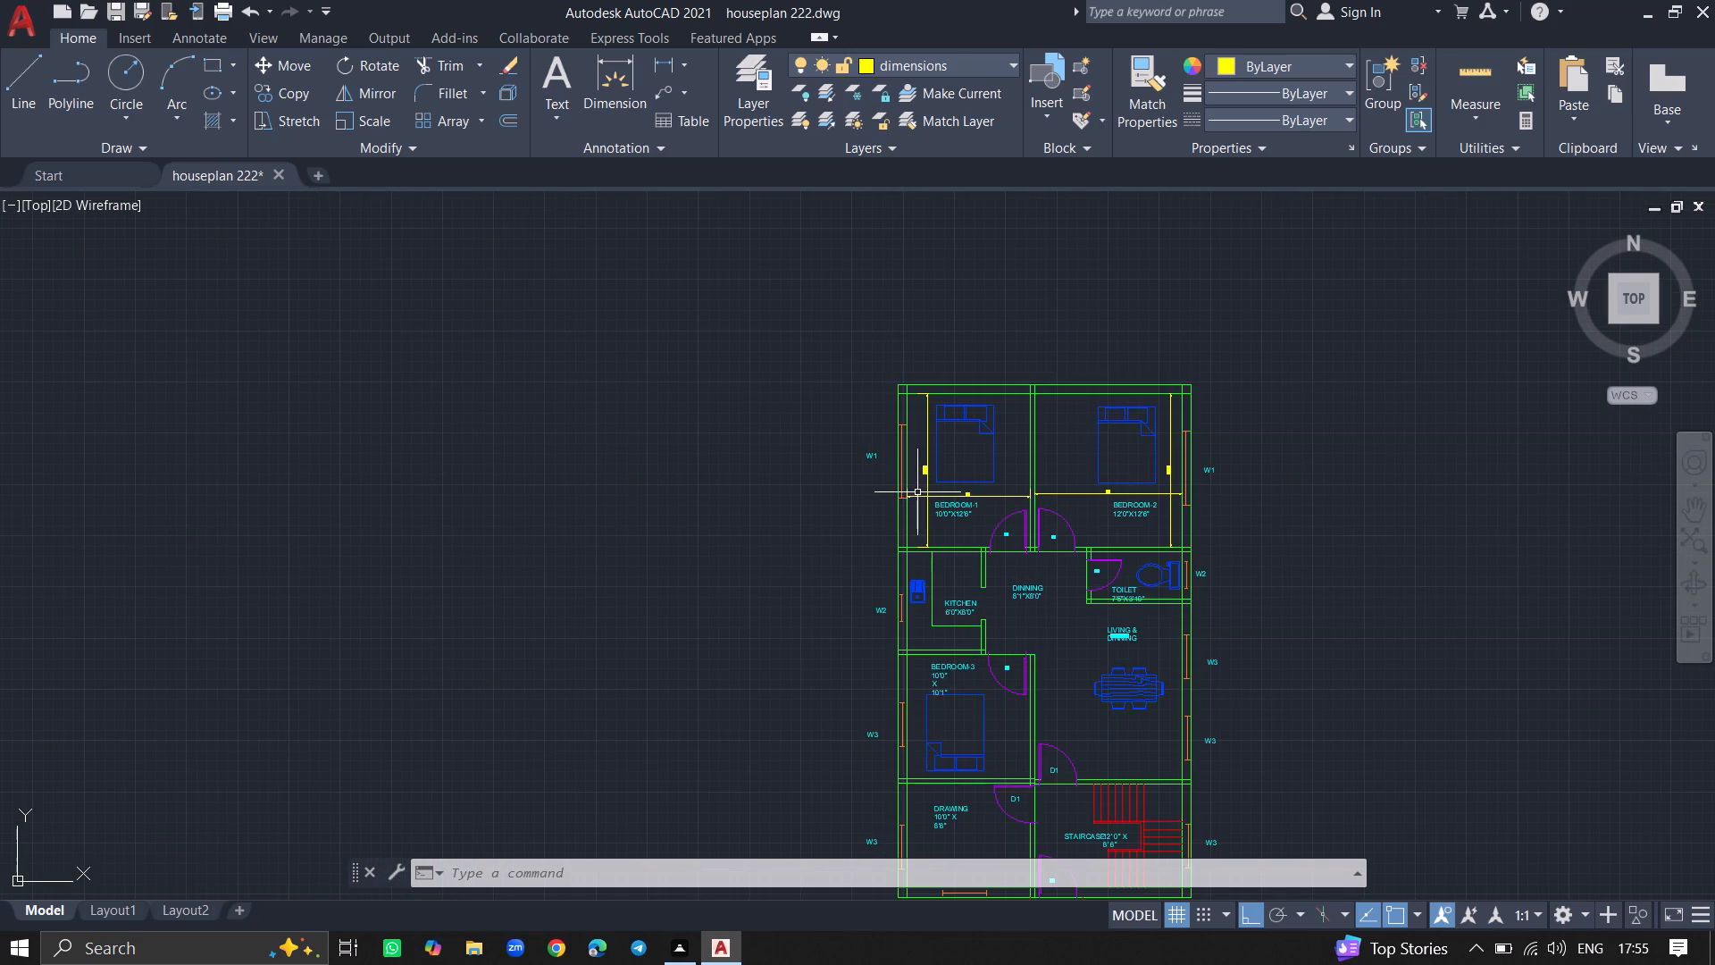
ctrl+scroll(927, 566, up, 1)
text(DIML)
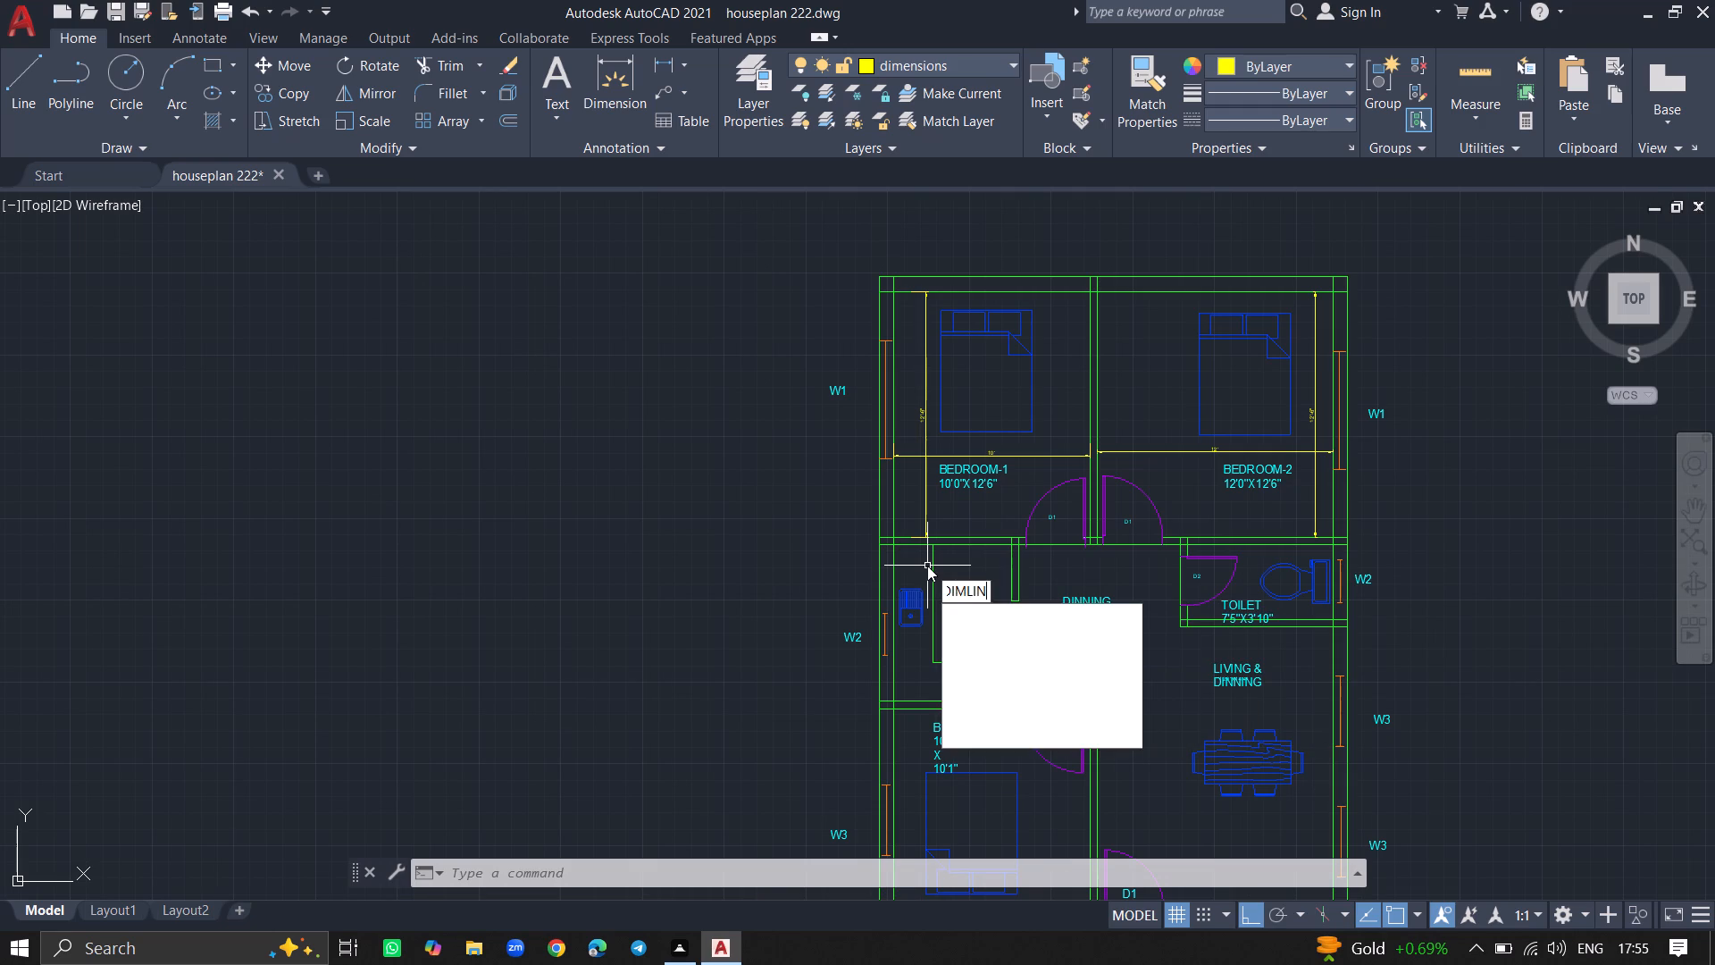
click(961, 609)
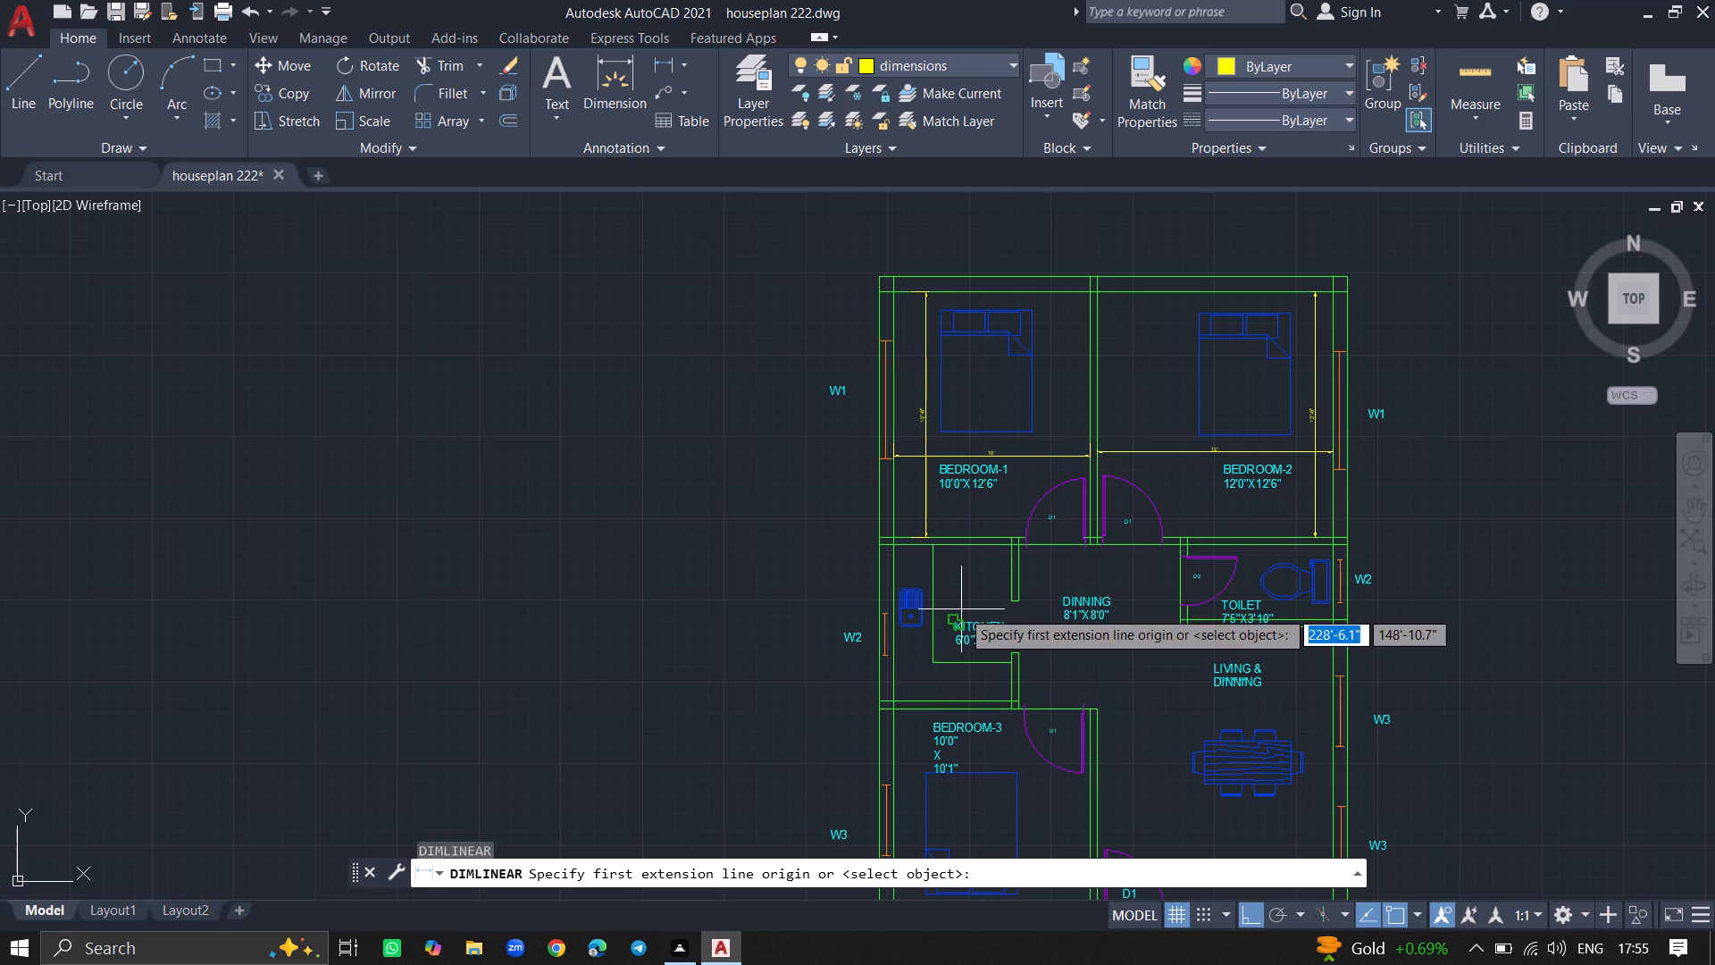
ctrl+scroll(944, 541, up, 2)
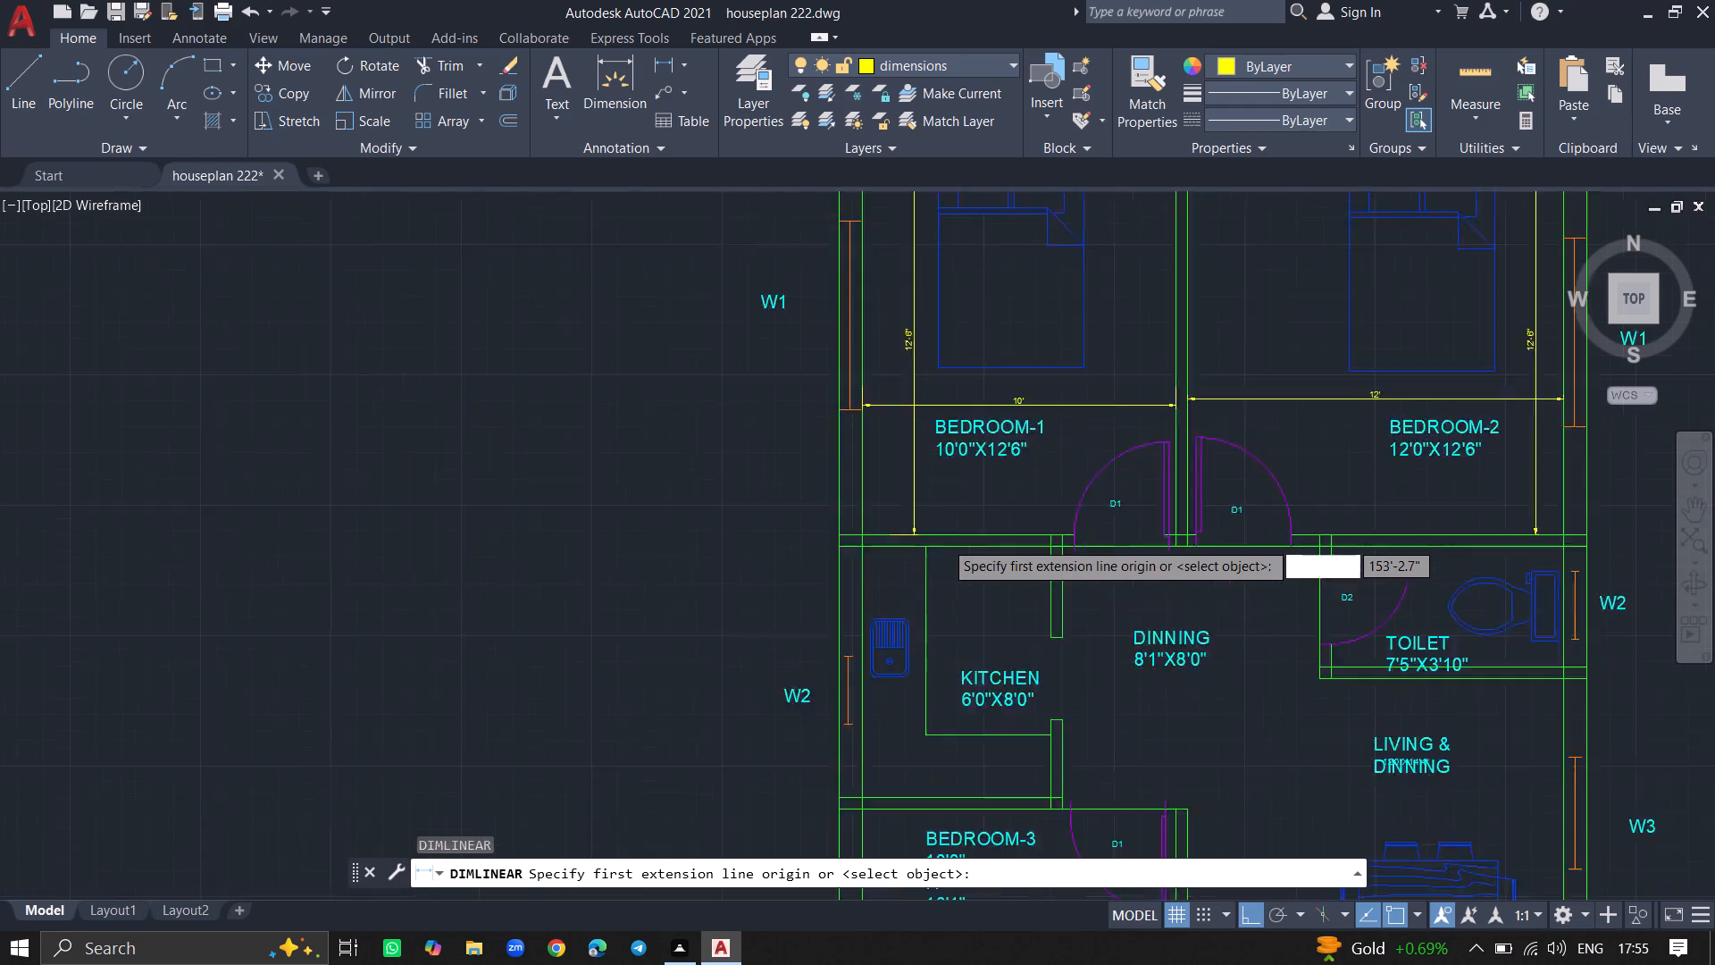
ctrl+scroll(944, 541, up, 2)
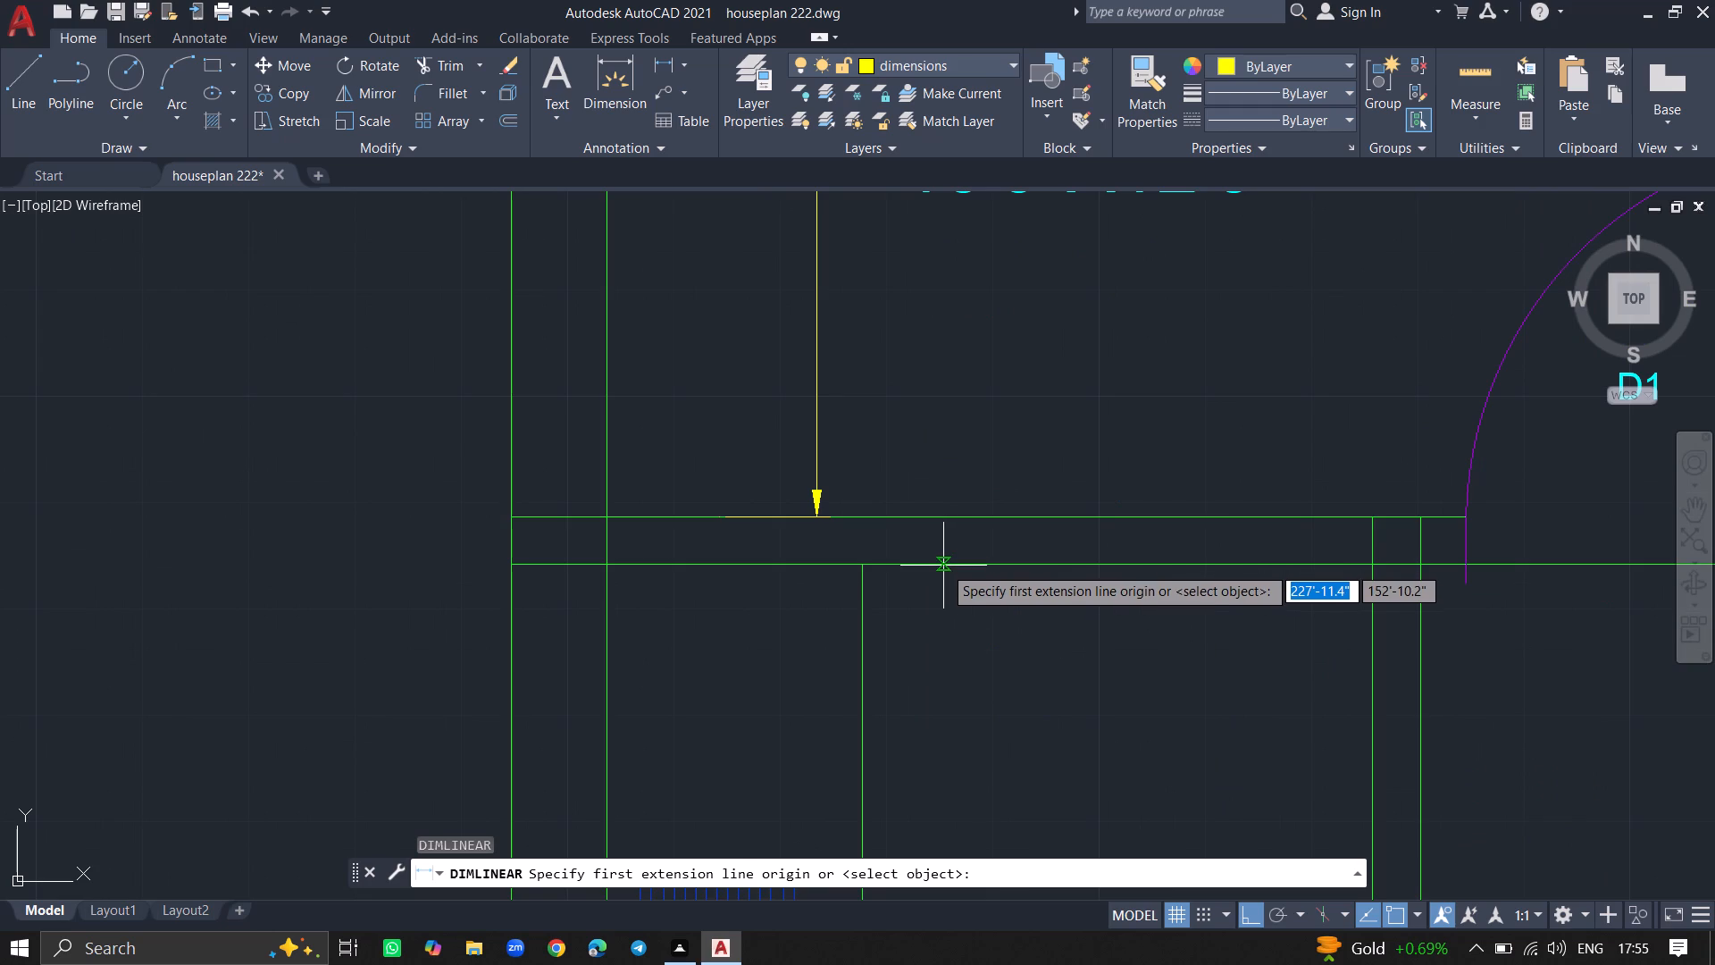
drag(943, 566, 941, 662)
ctrl+scroll(941, 662, down, 3)
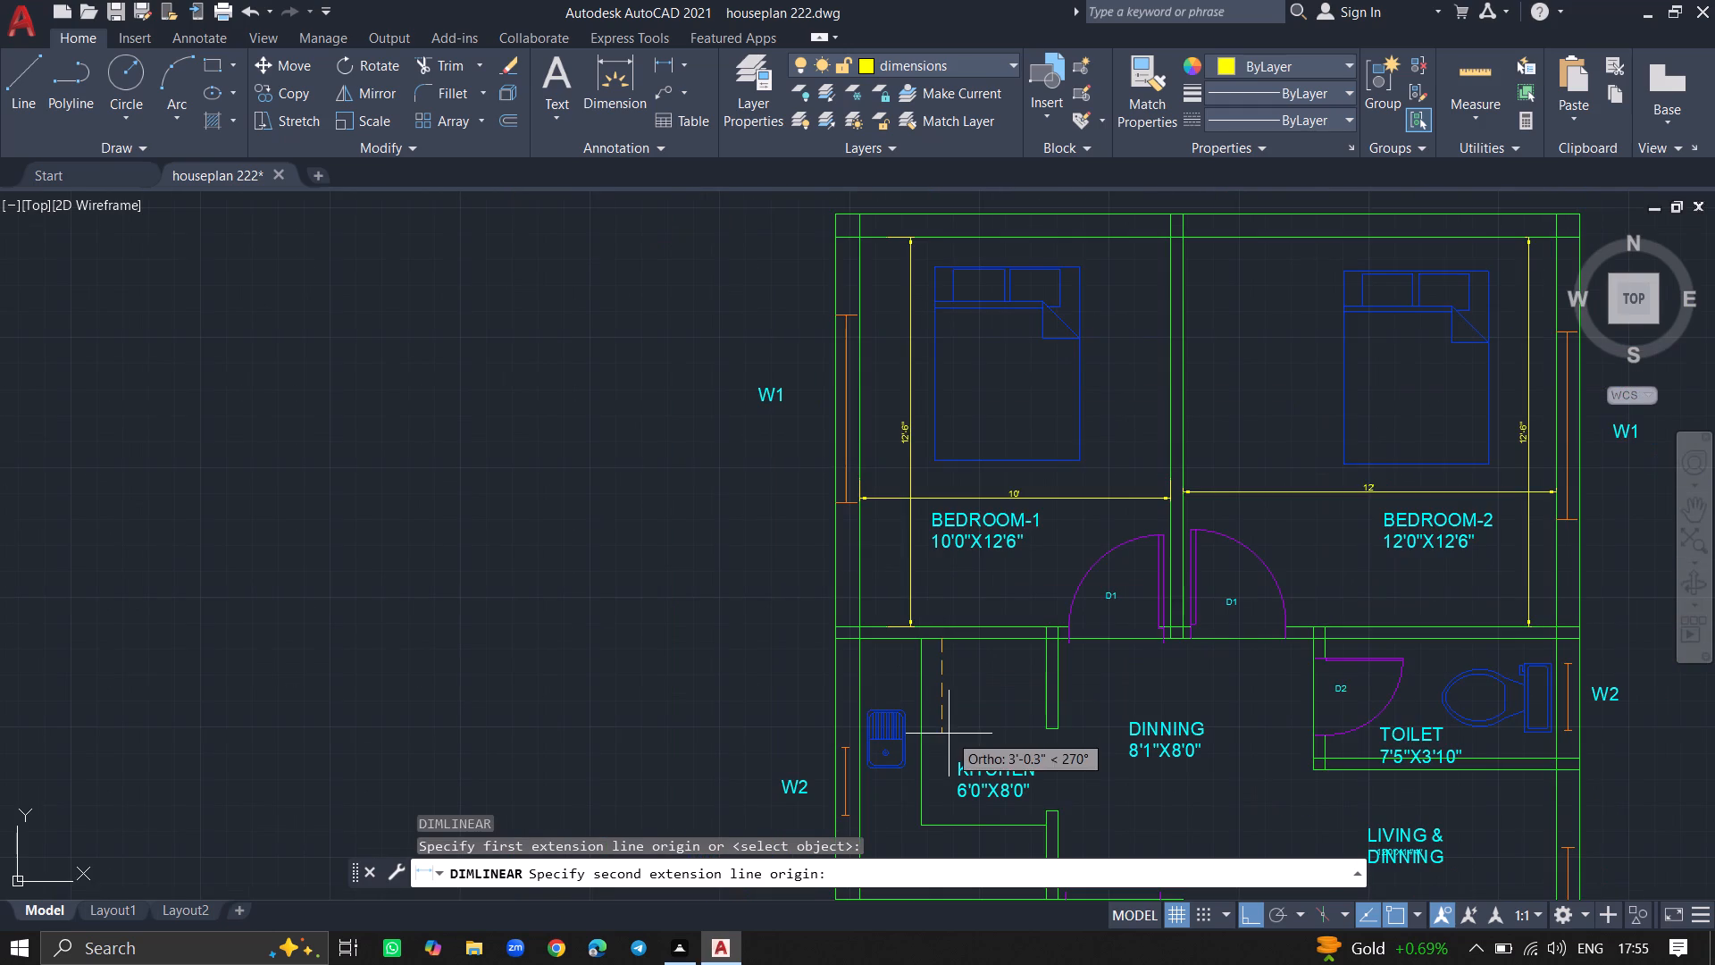
ctrl+scroll(949, 734, down, 2)
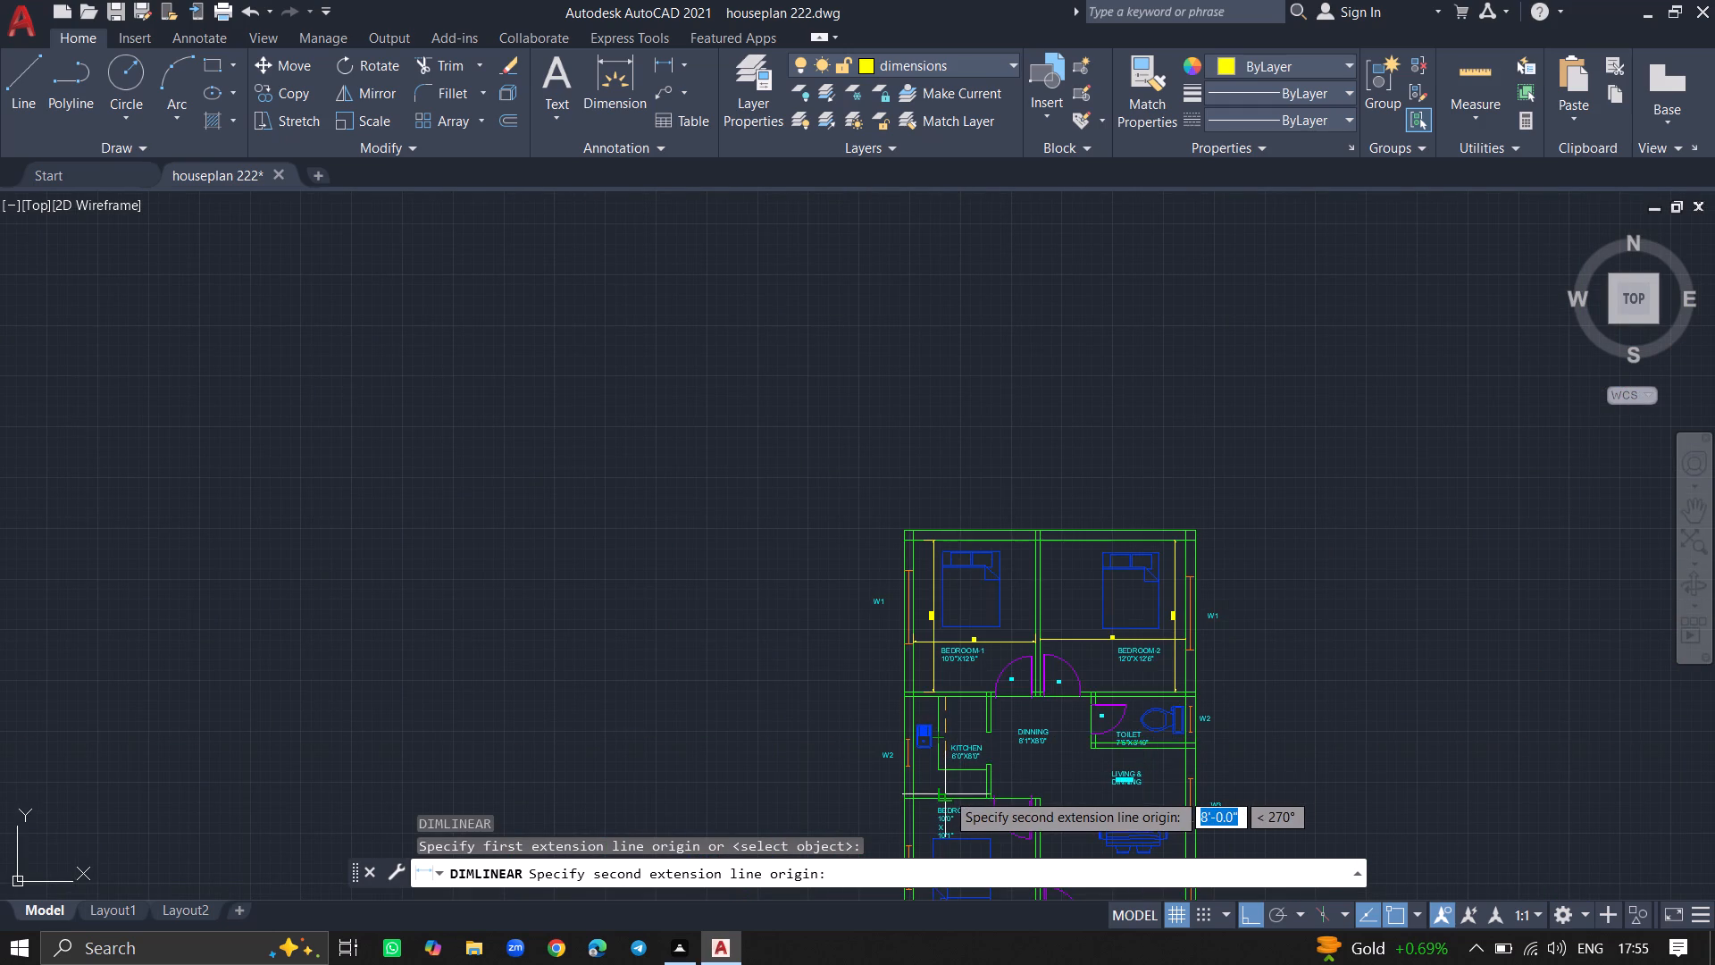
ctrl+scroll(946, 792, up, 3)
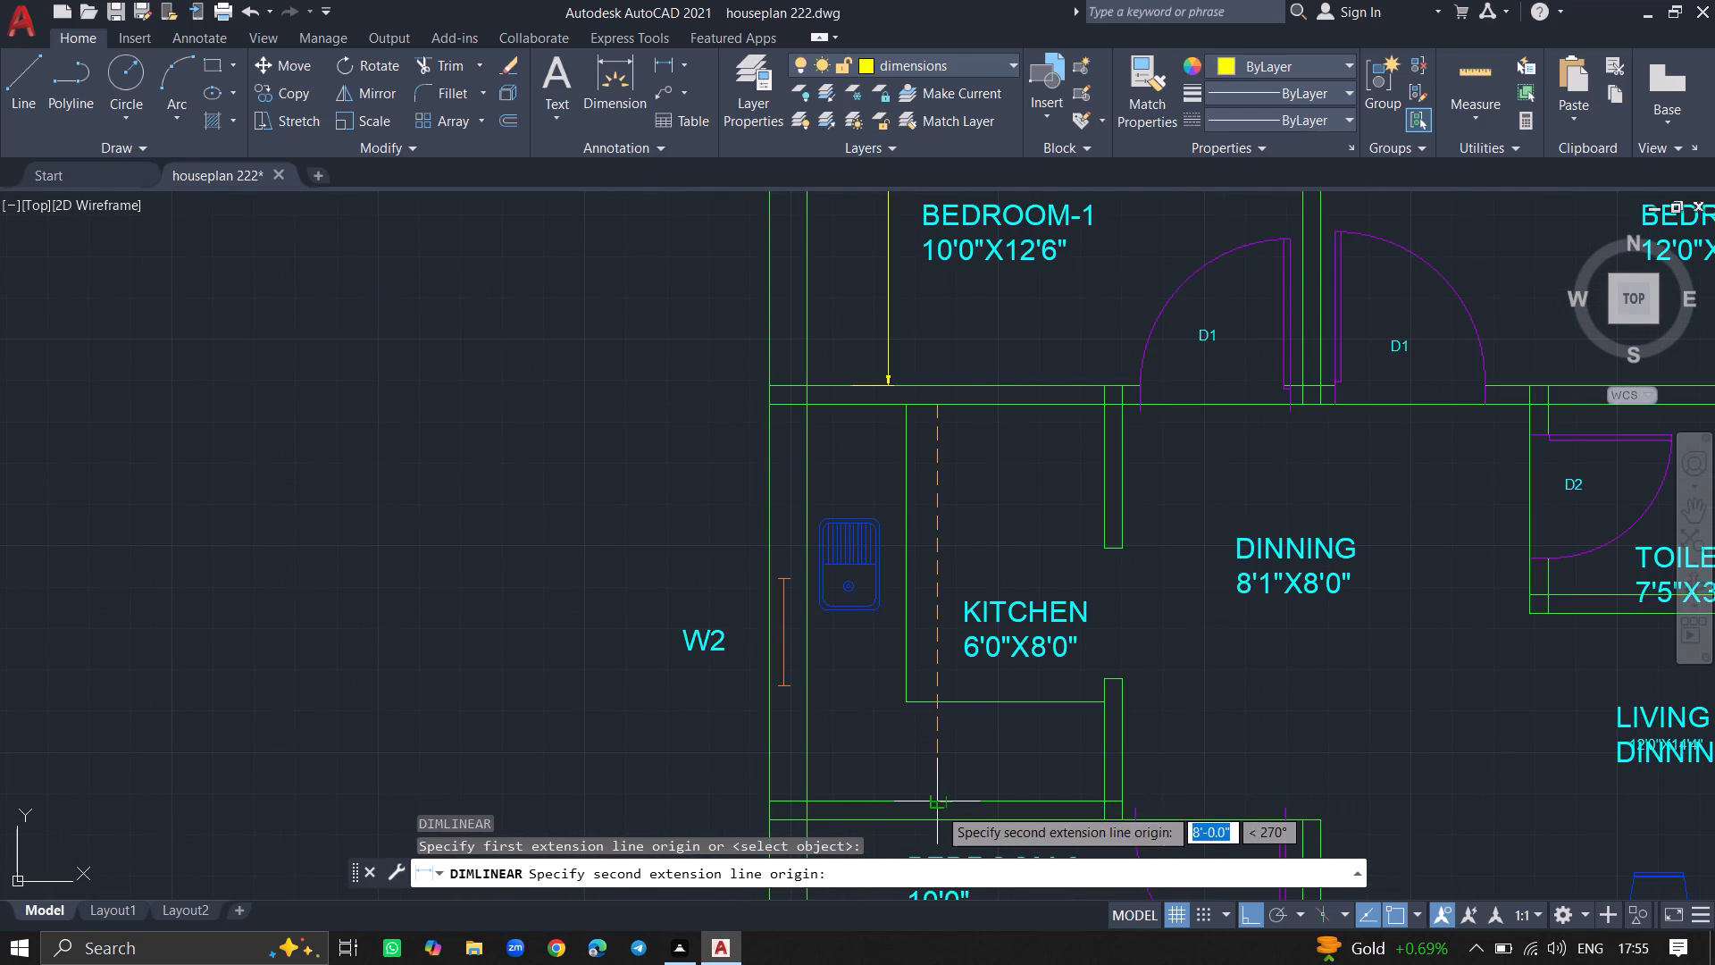
click(938, 807)
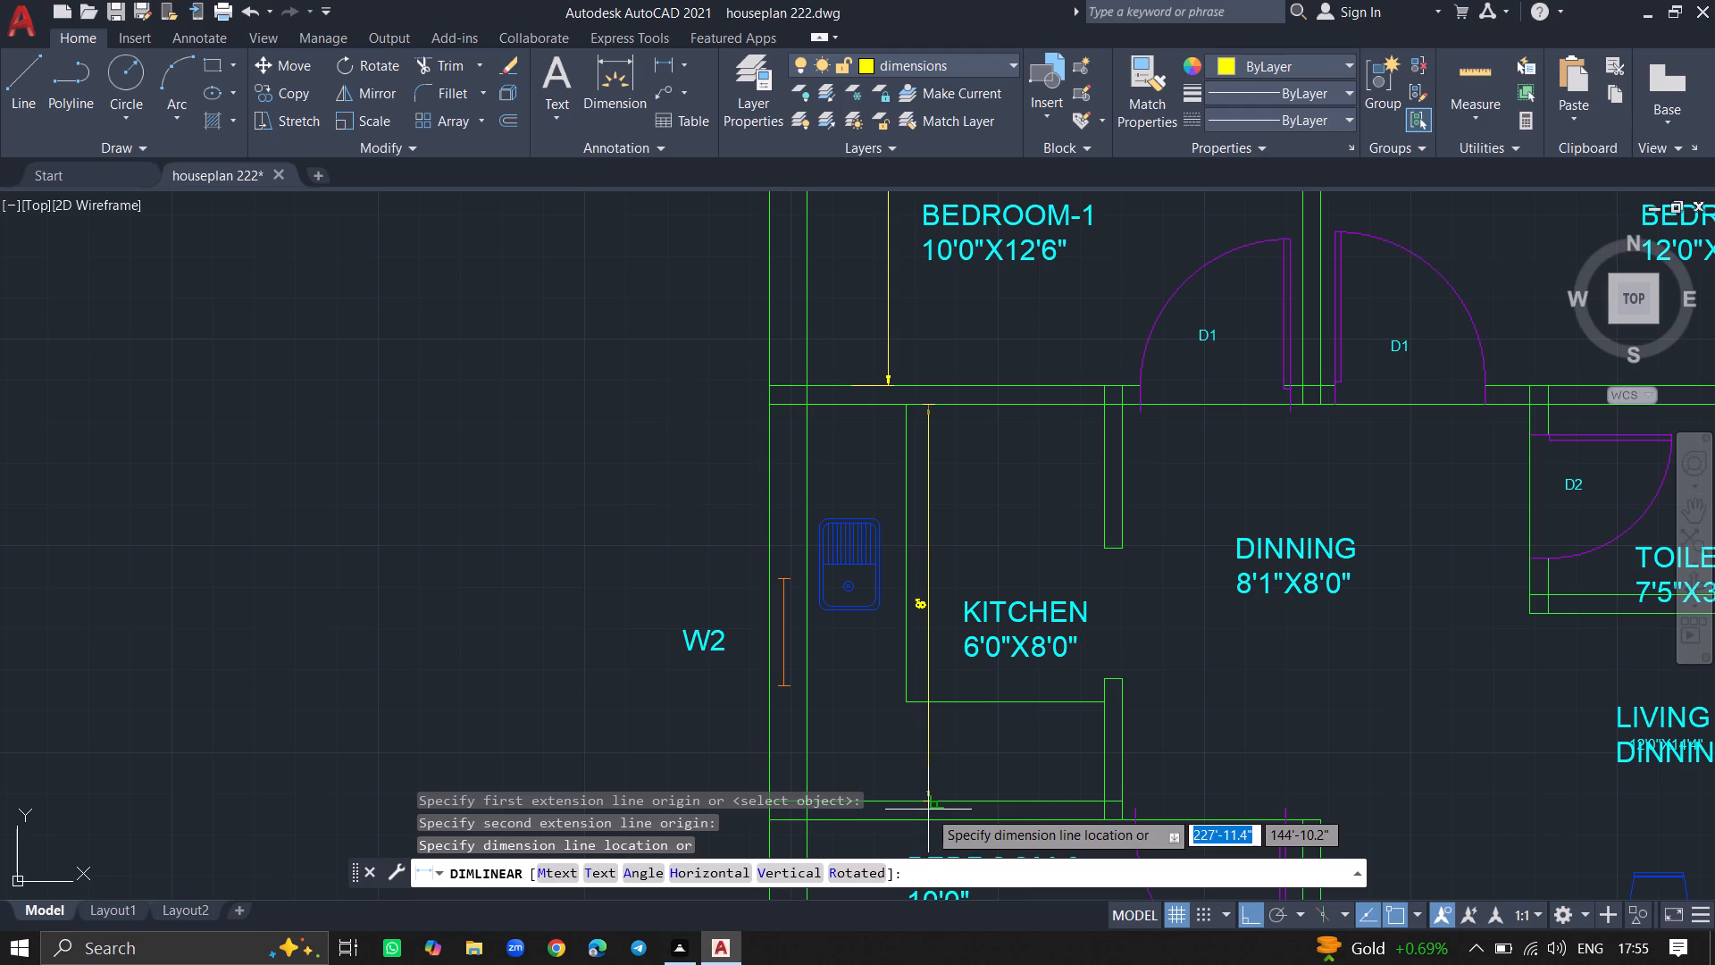
click(928, 810)
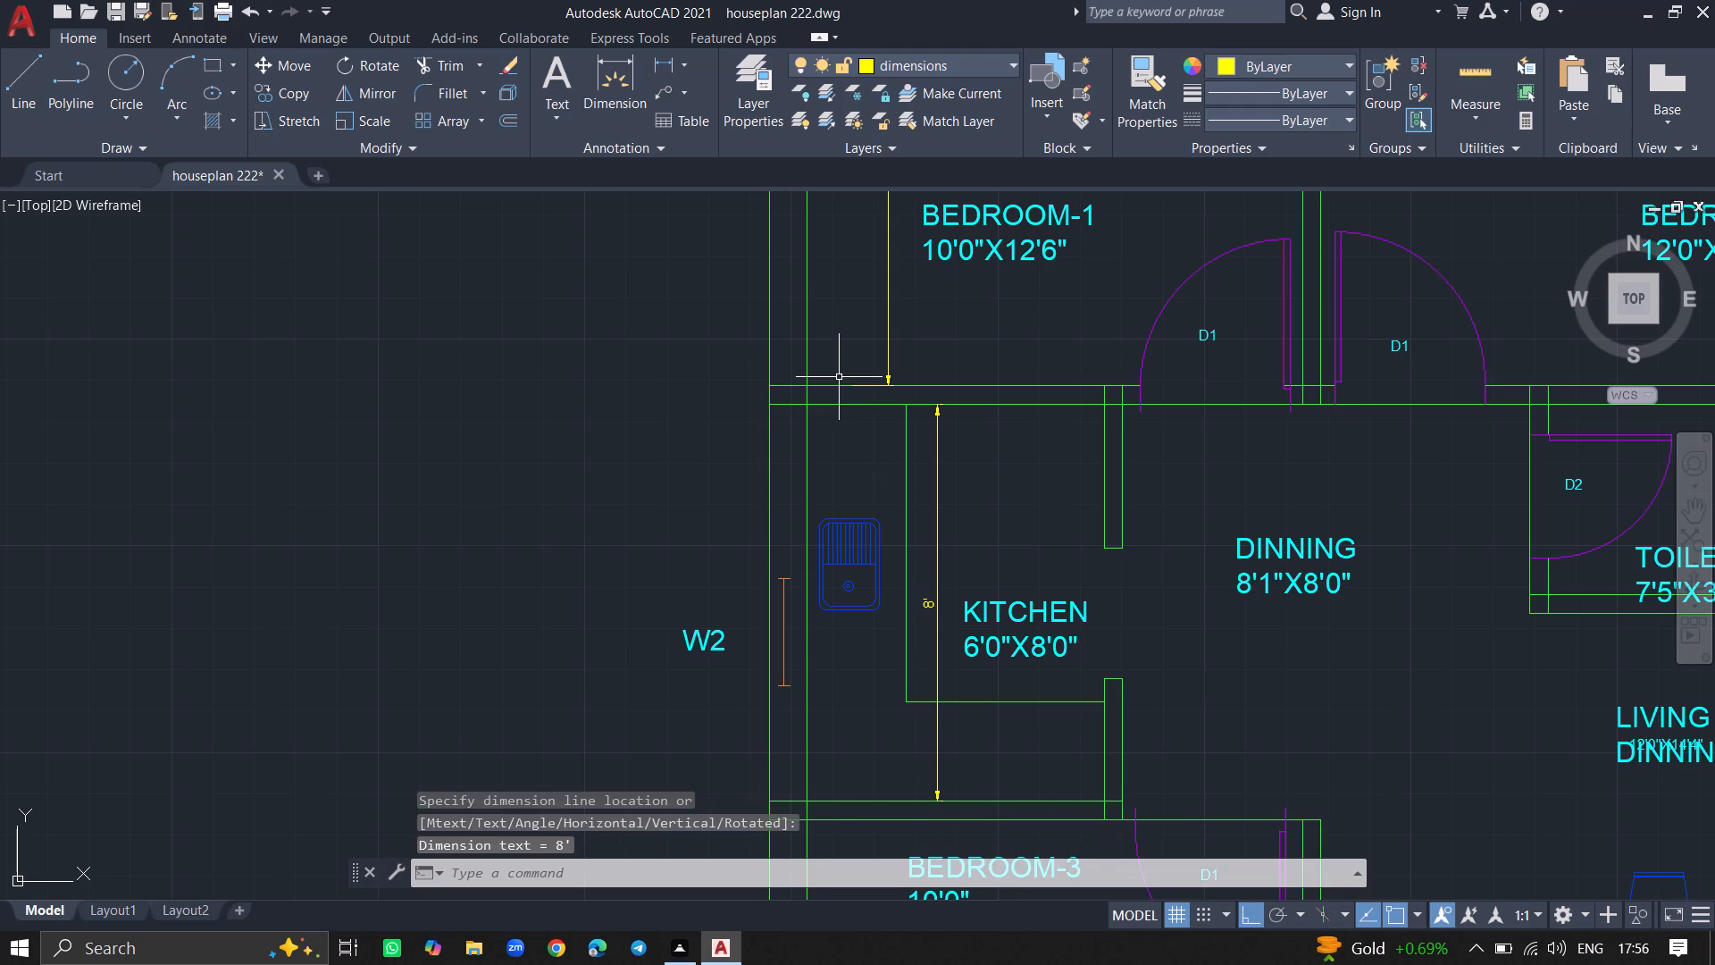
Add a horizontal linear dimension across the KITCHEN from the west wall's inner face to the east partition, just above the sink.
text(DIMLIN)
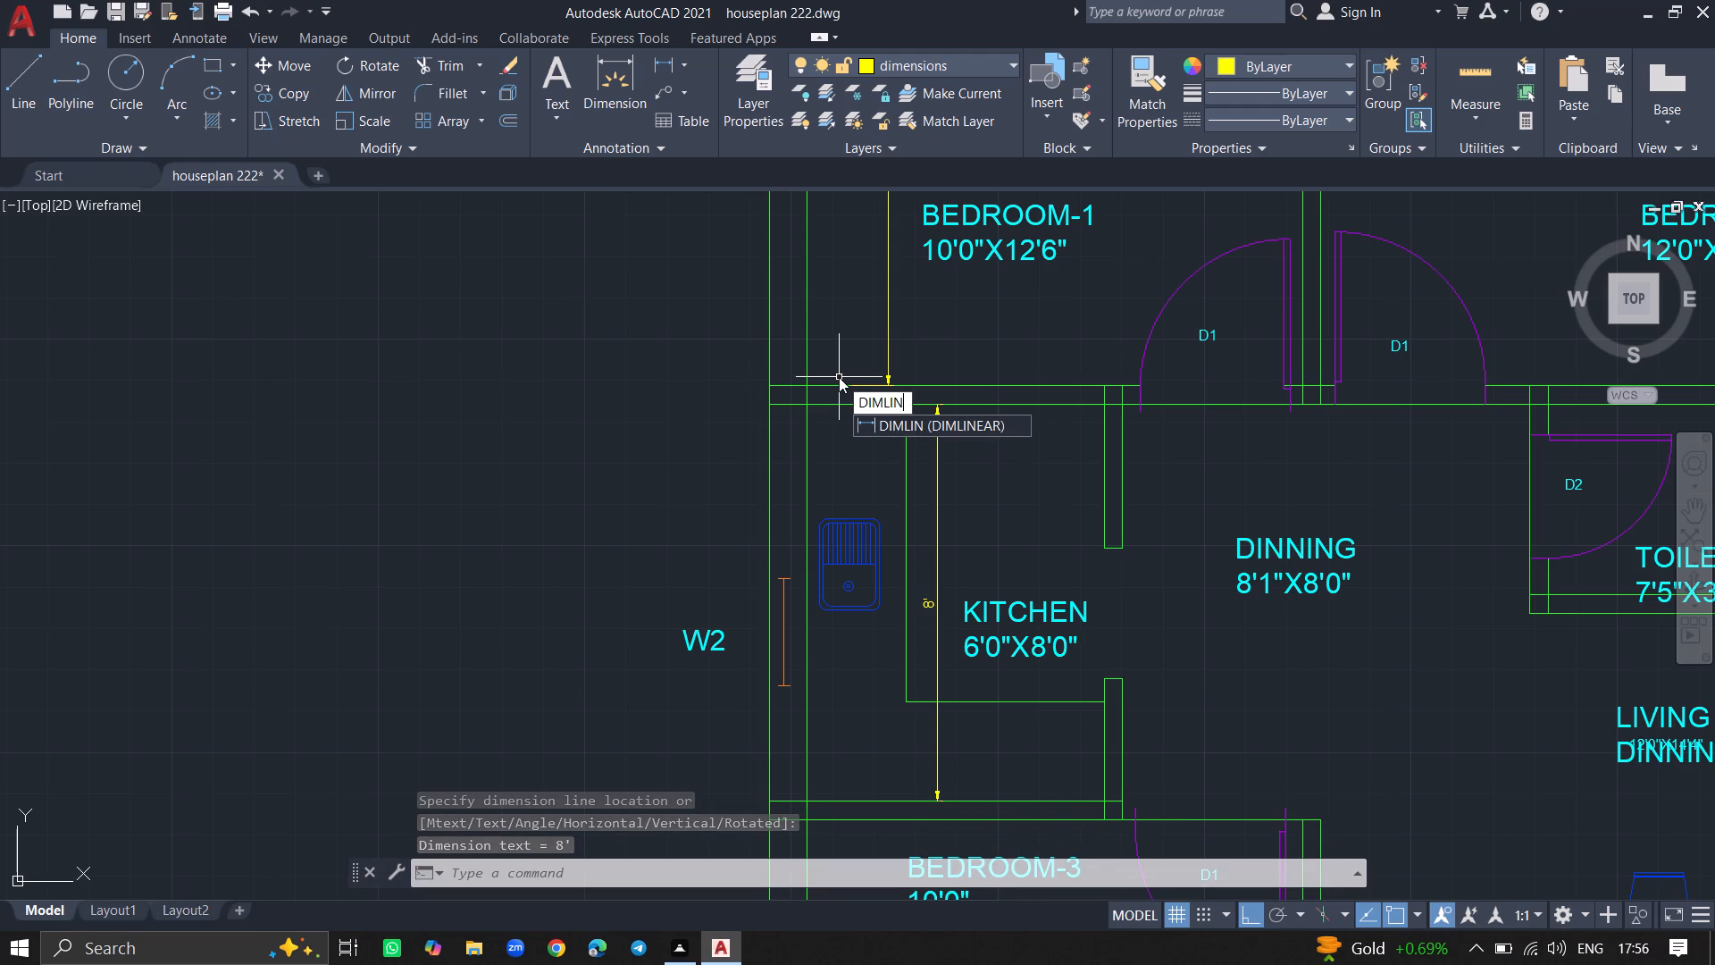
click(870, 422)
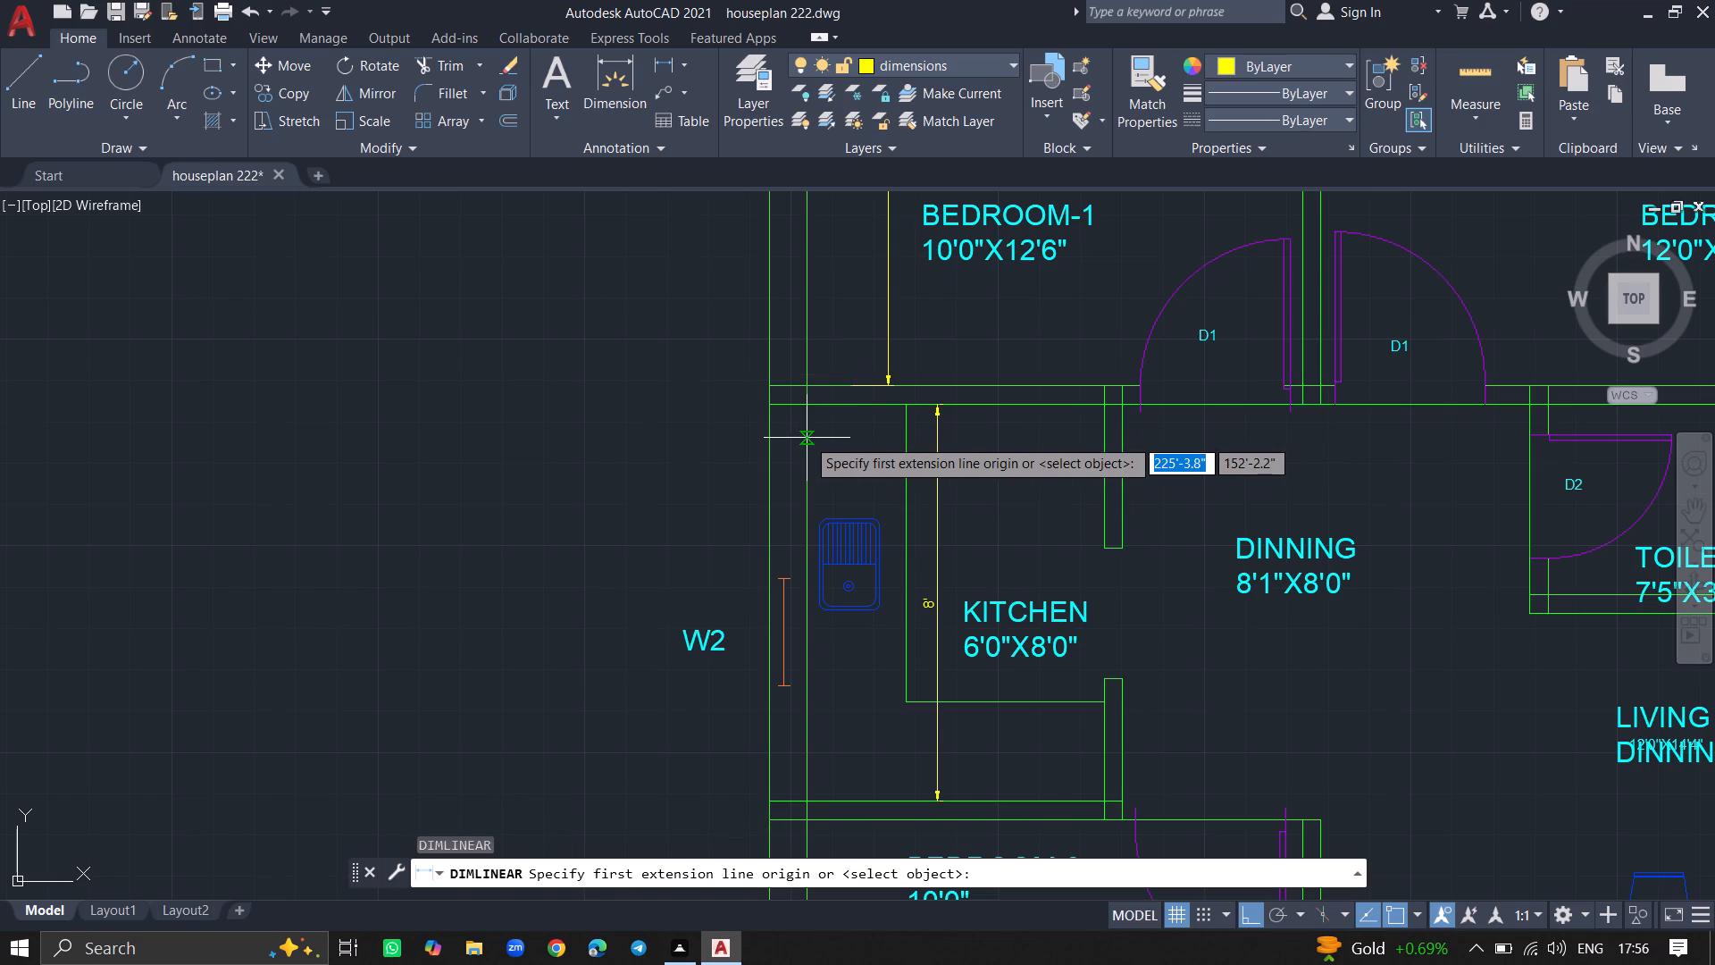
click(807, 438)
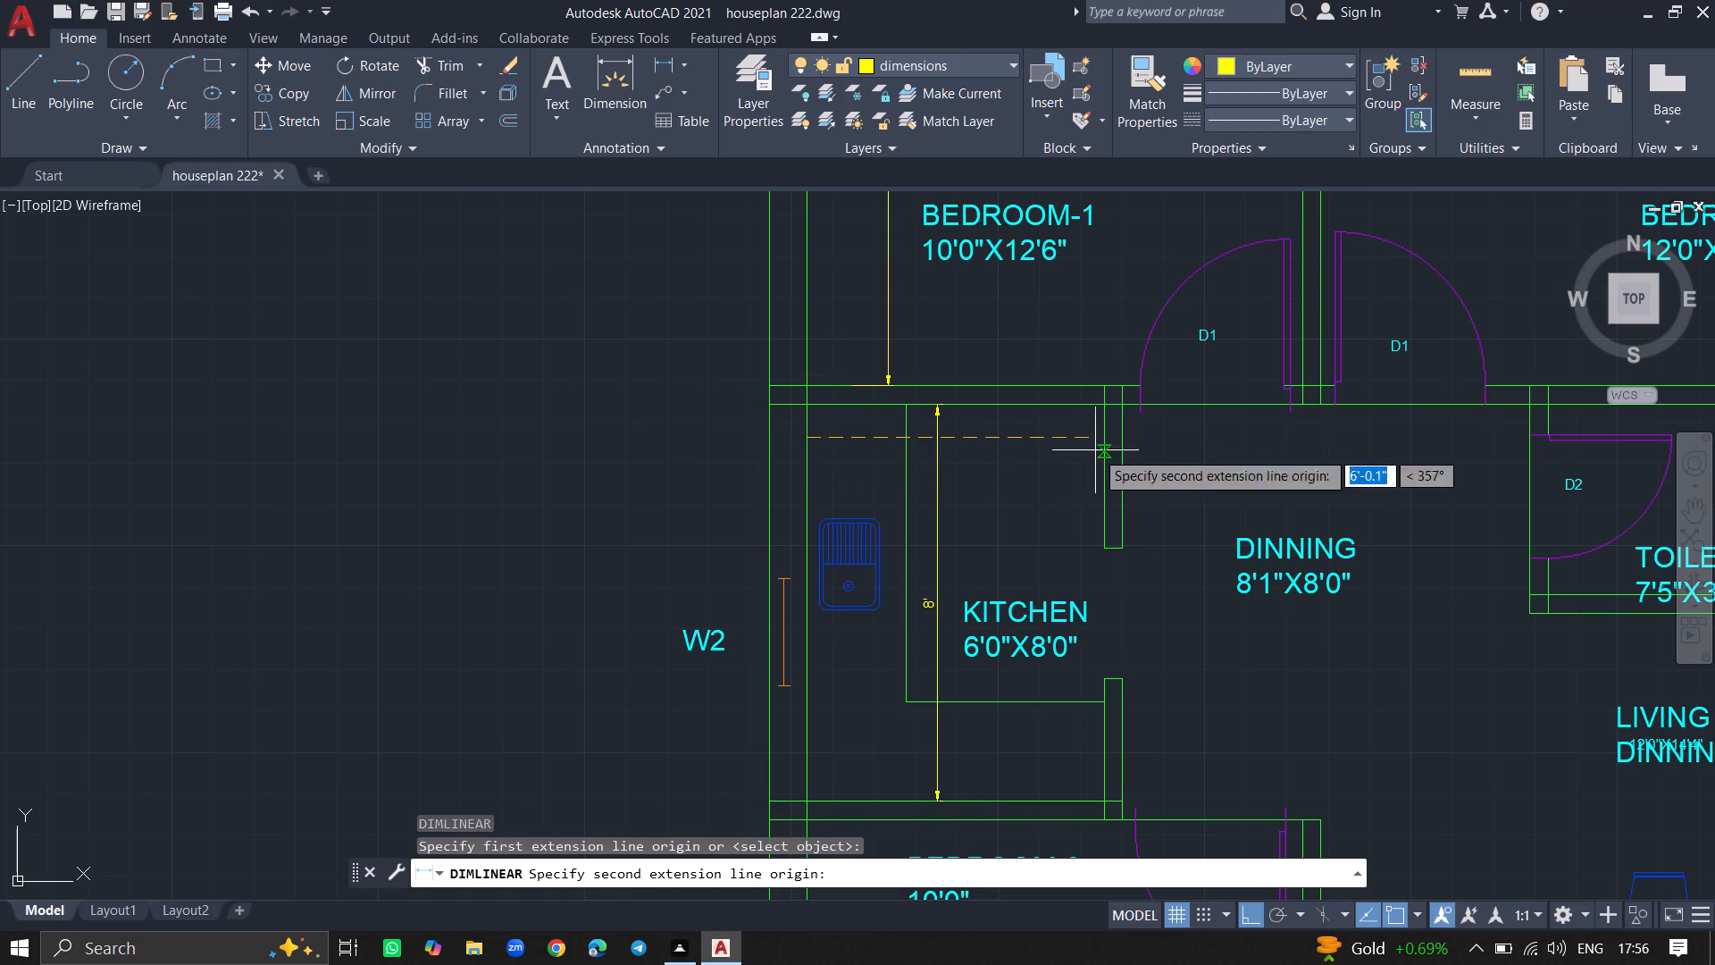
click(1107, 440)
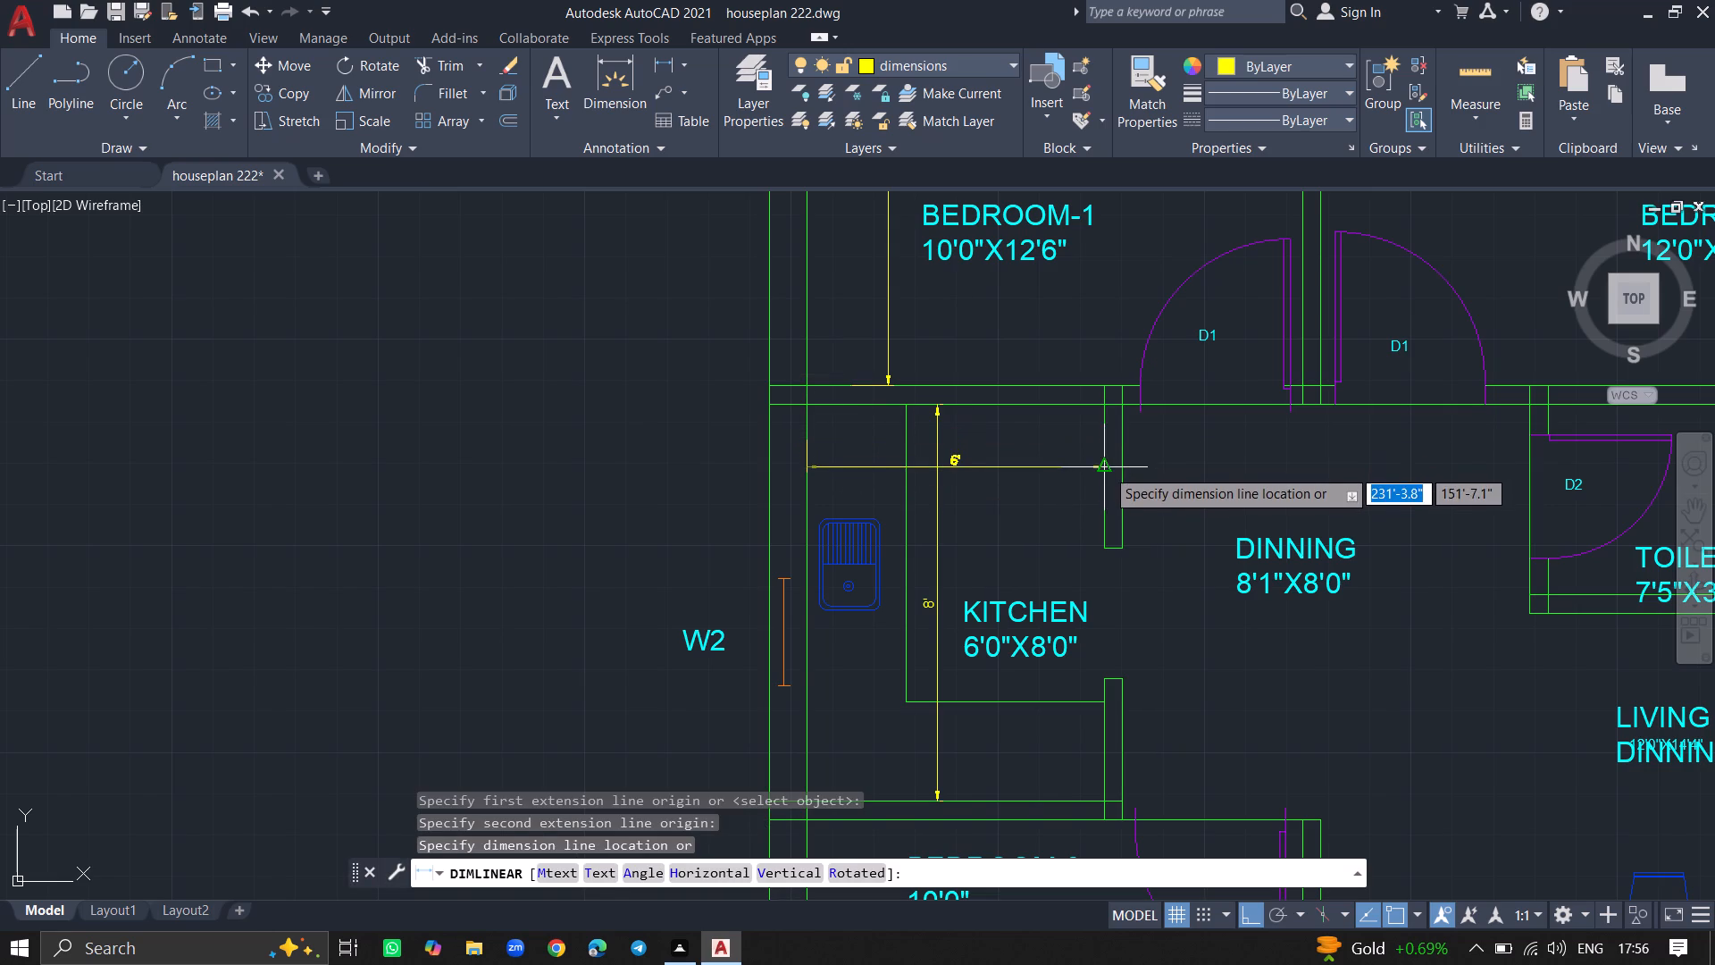
click(1106, 468)
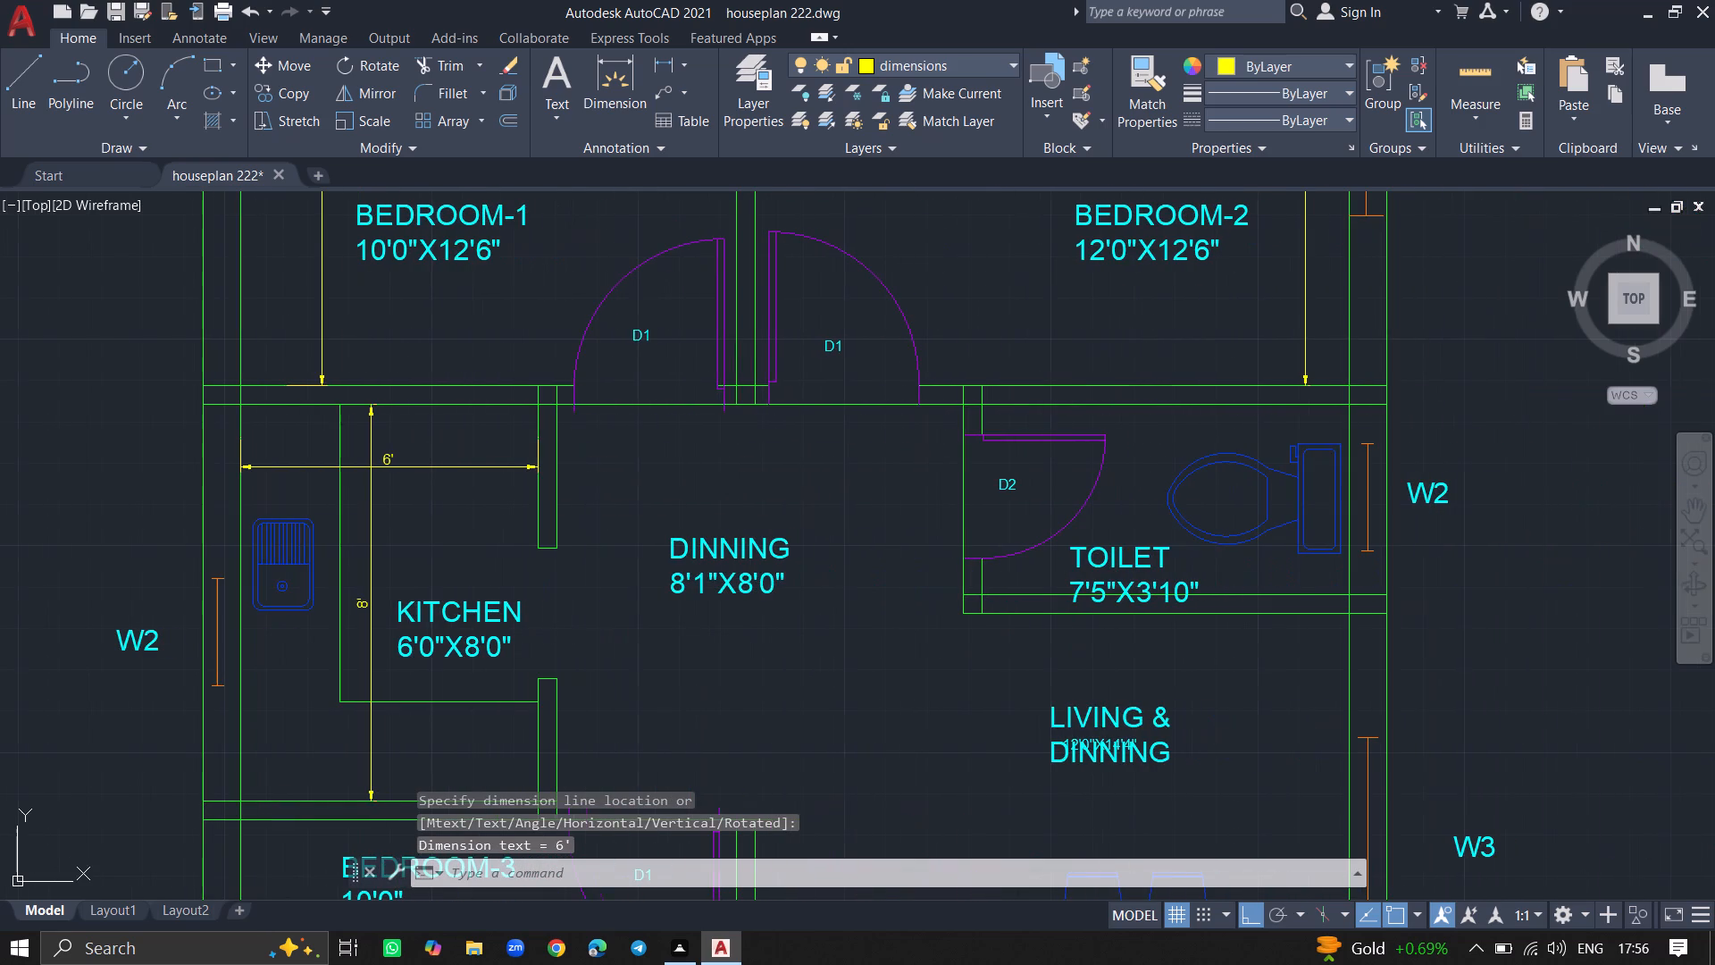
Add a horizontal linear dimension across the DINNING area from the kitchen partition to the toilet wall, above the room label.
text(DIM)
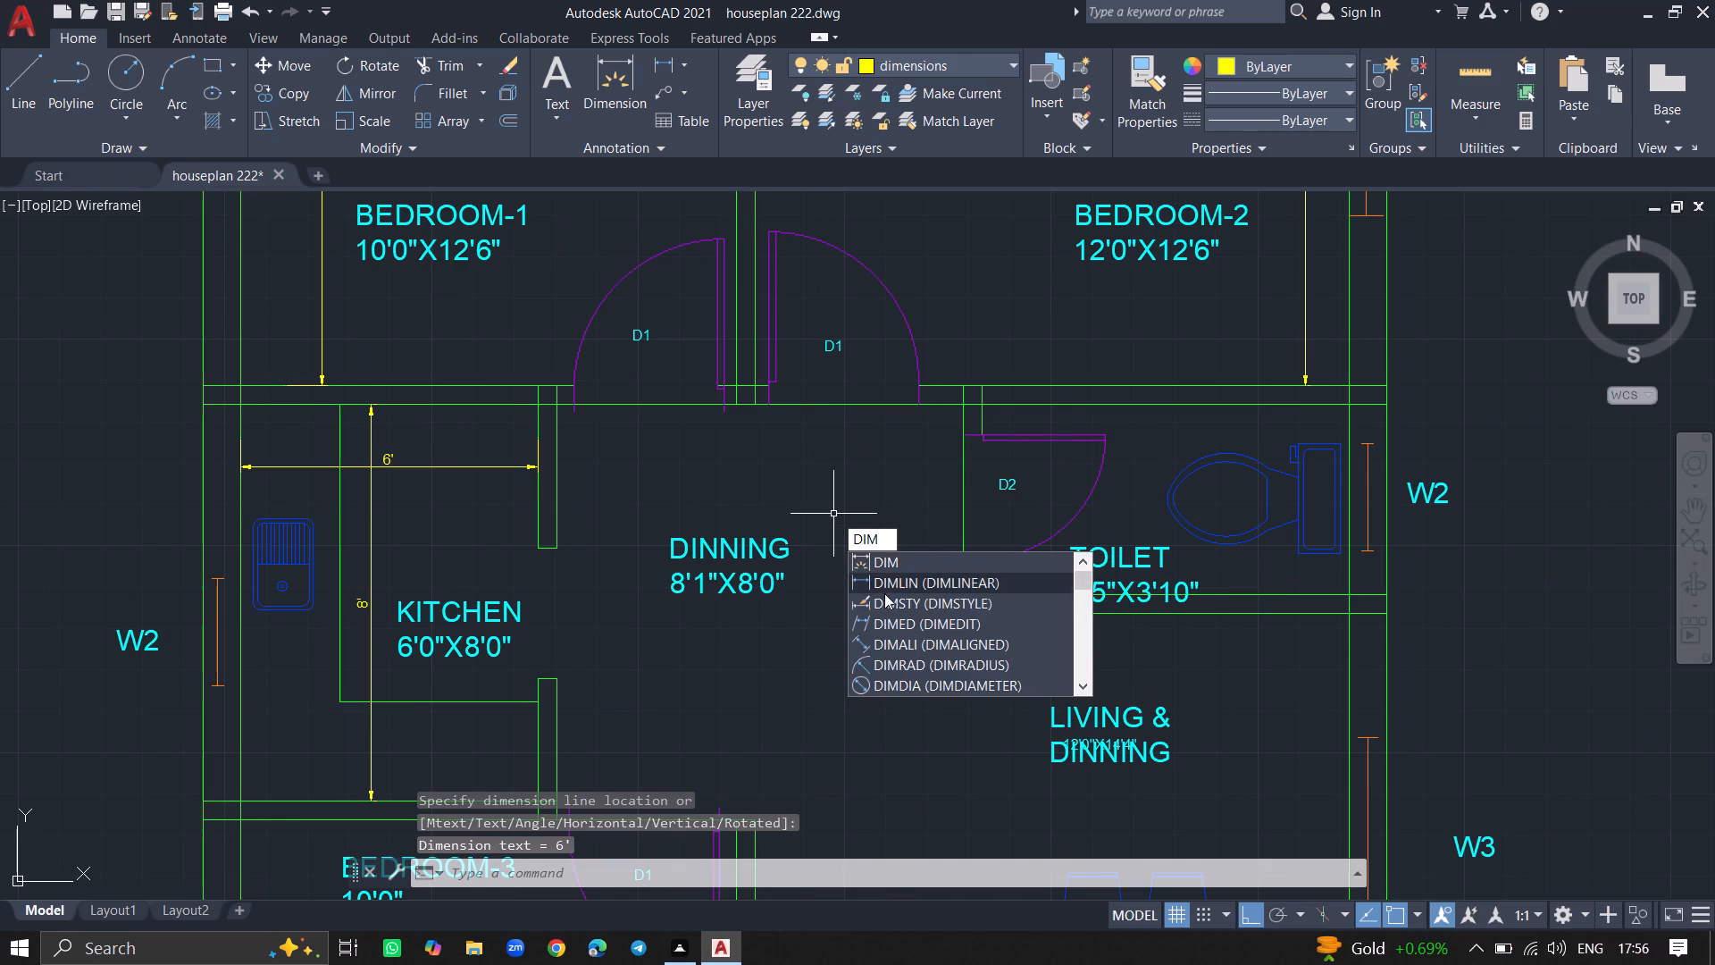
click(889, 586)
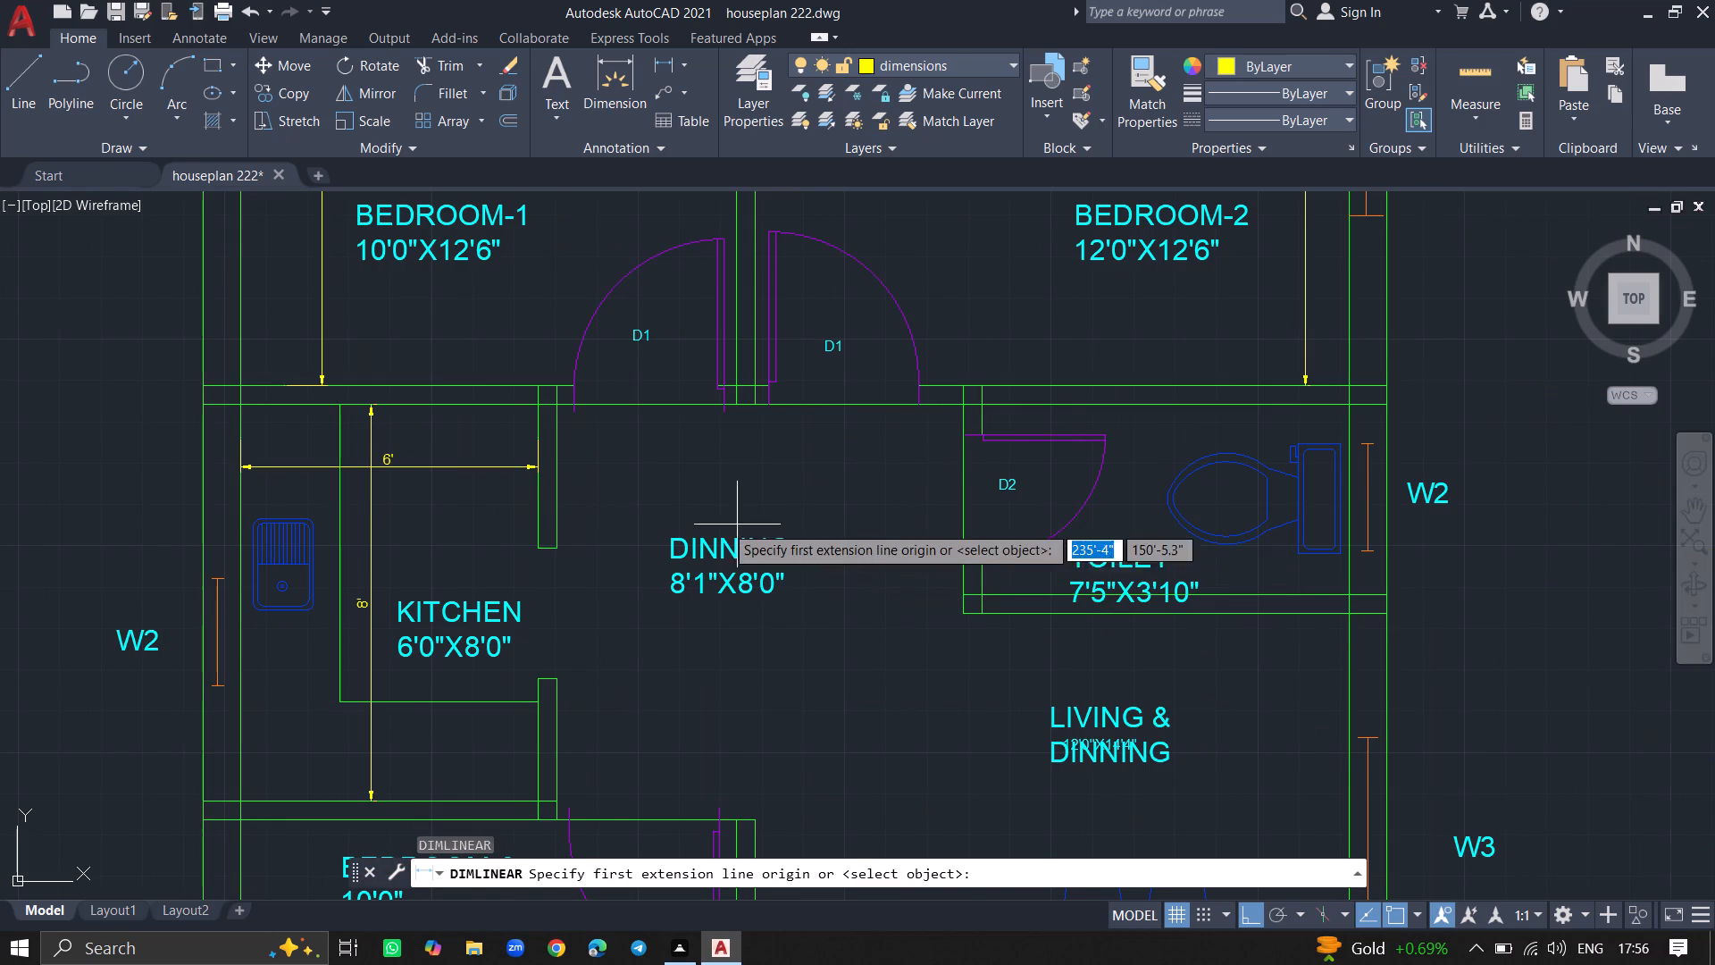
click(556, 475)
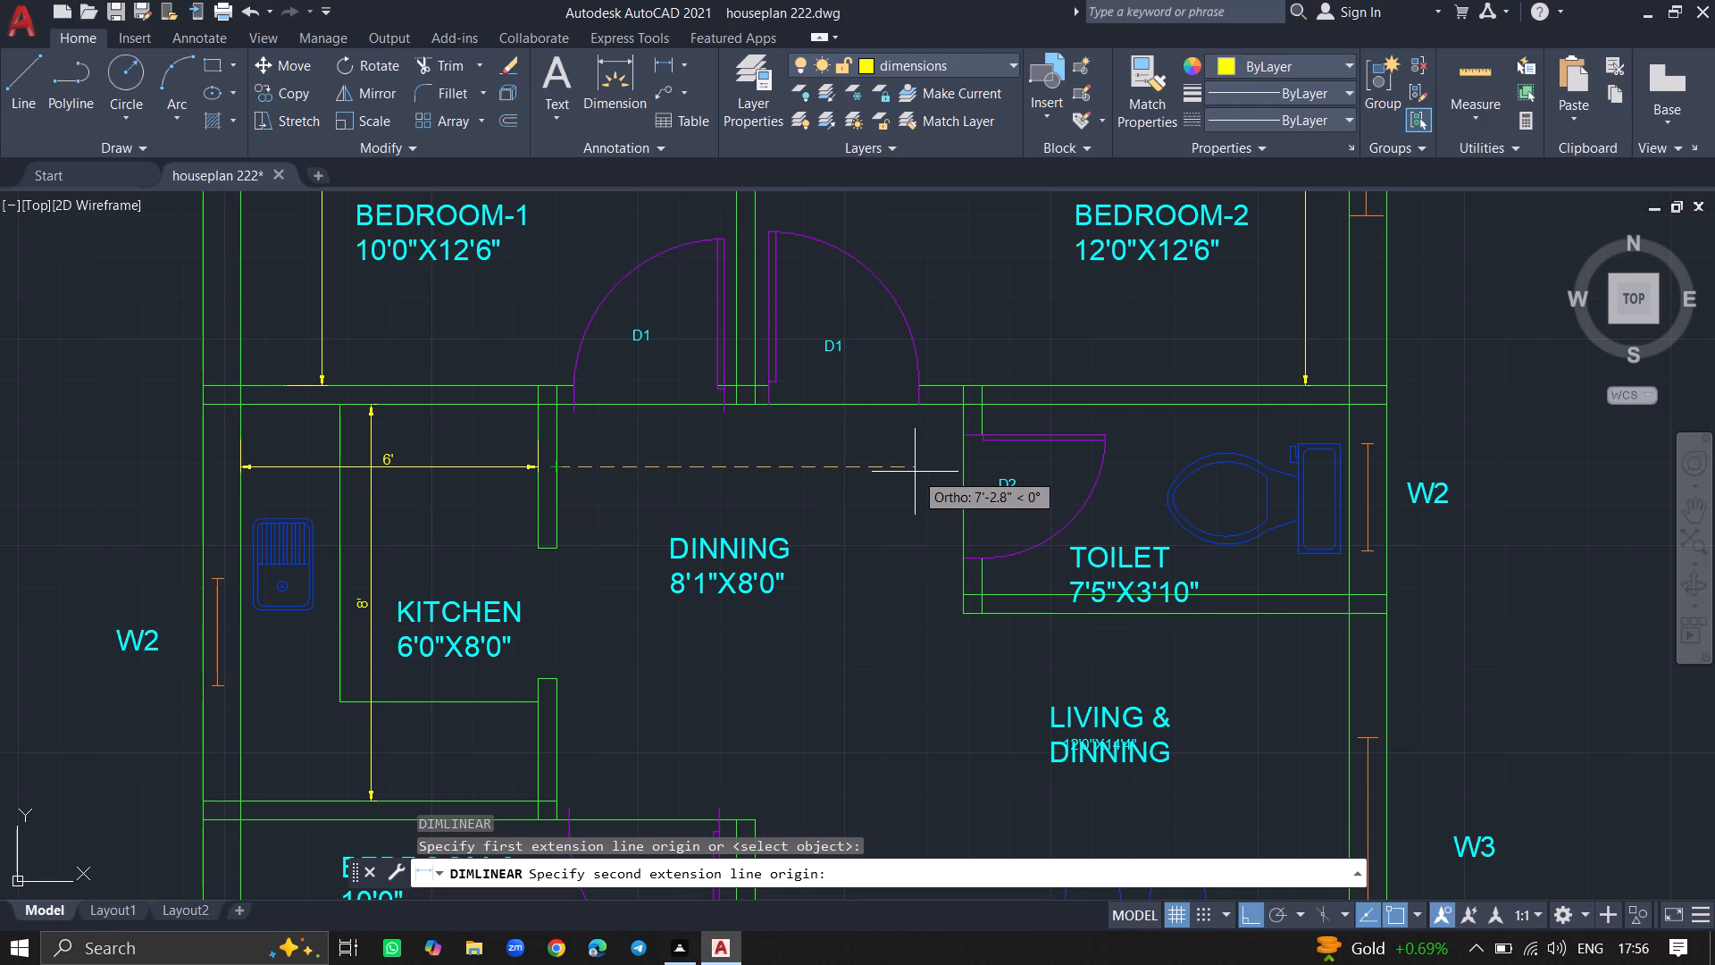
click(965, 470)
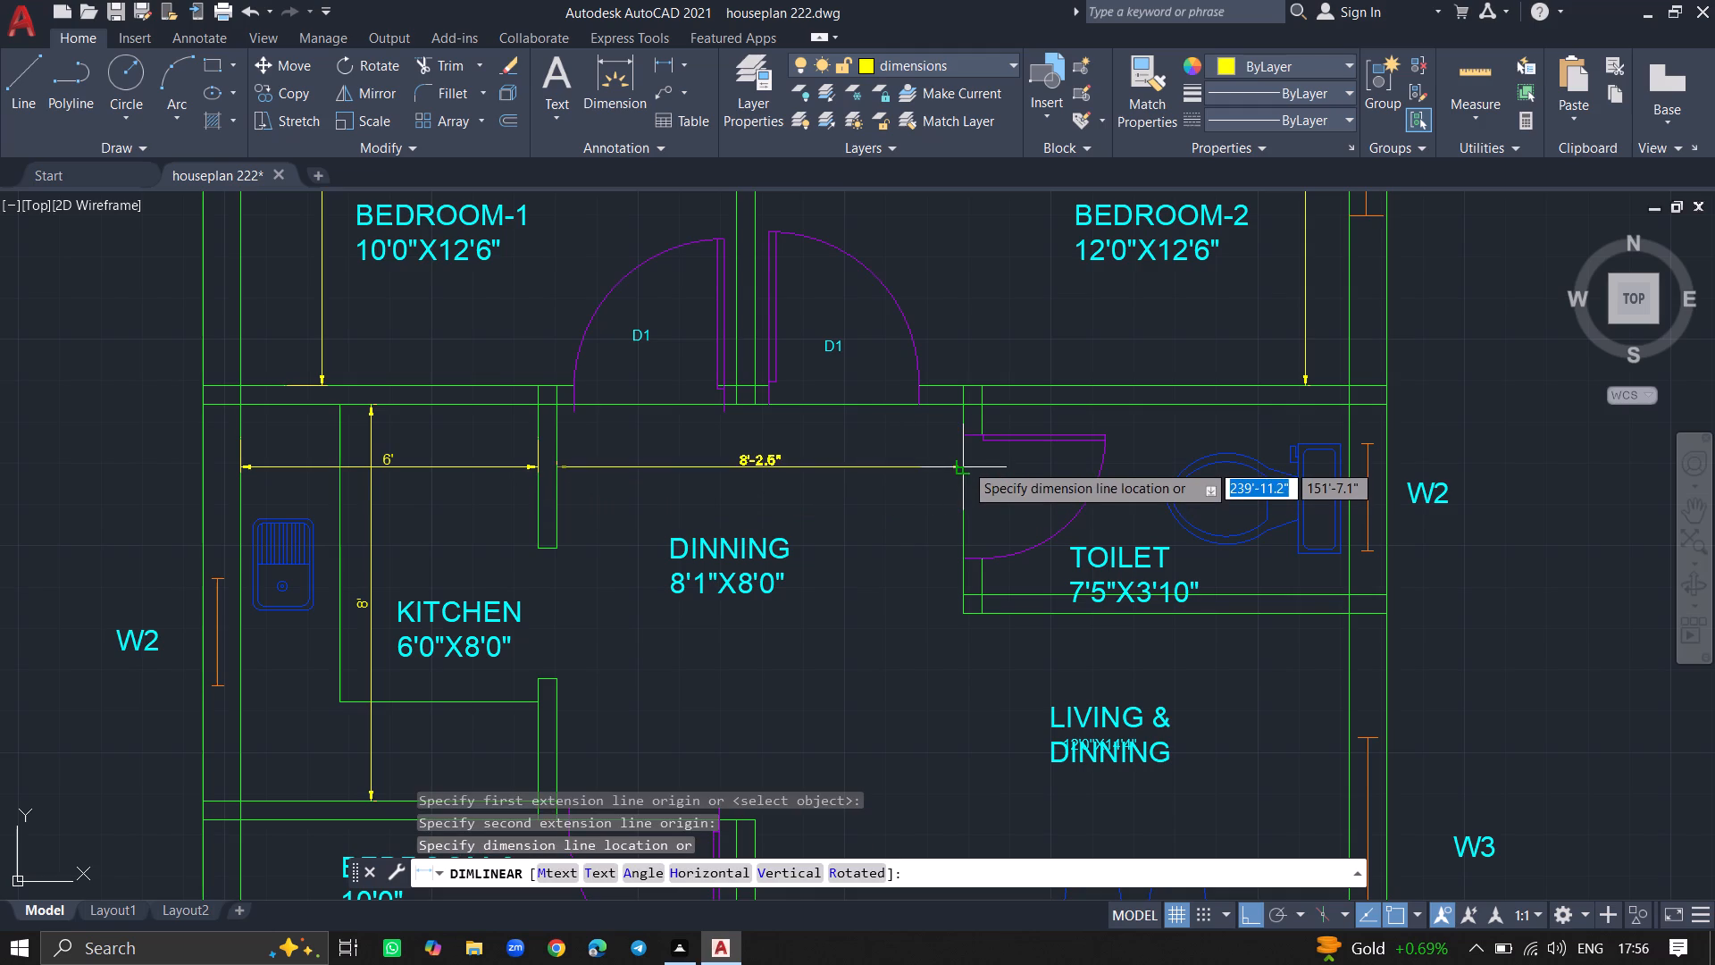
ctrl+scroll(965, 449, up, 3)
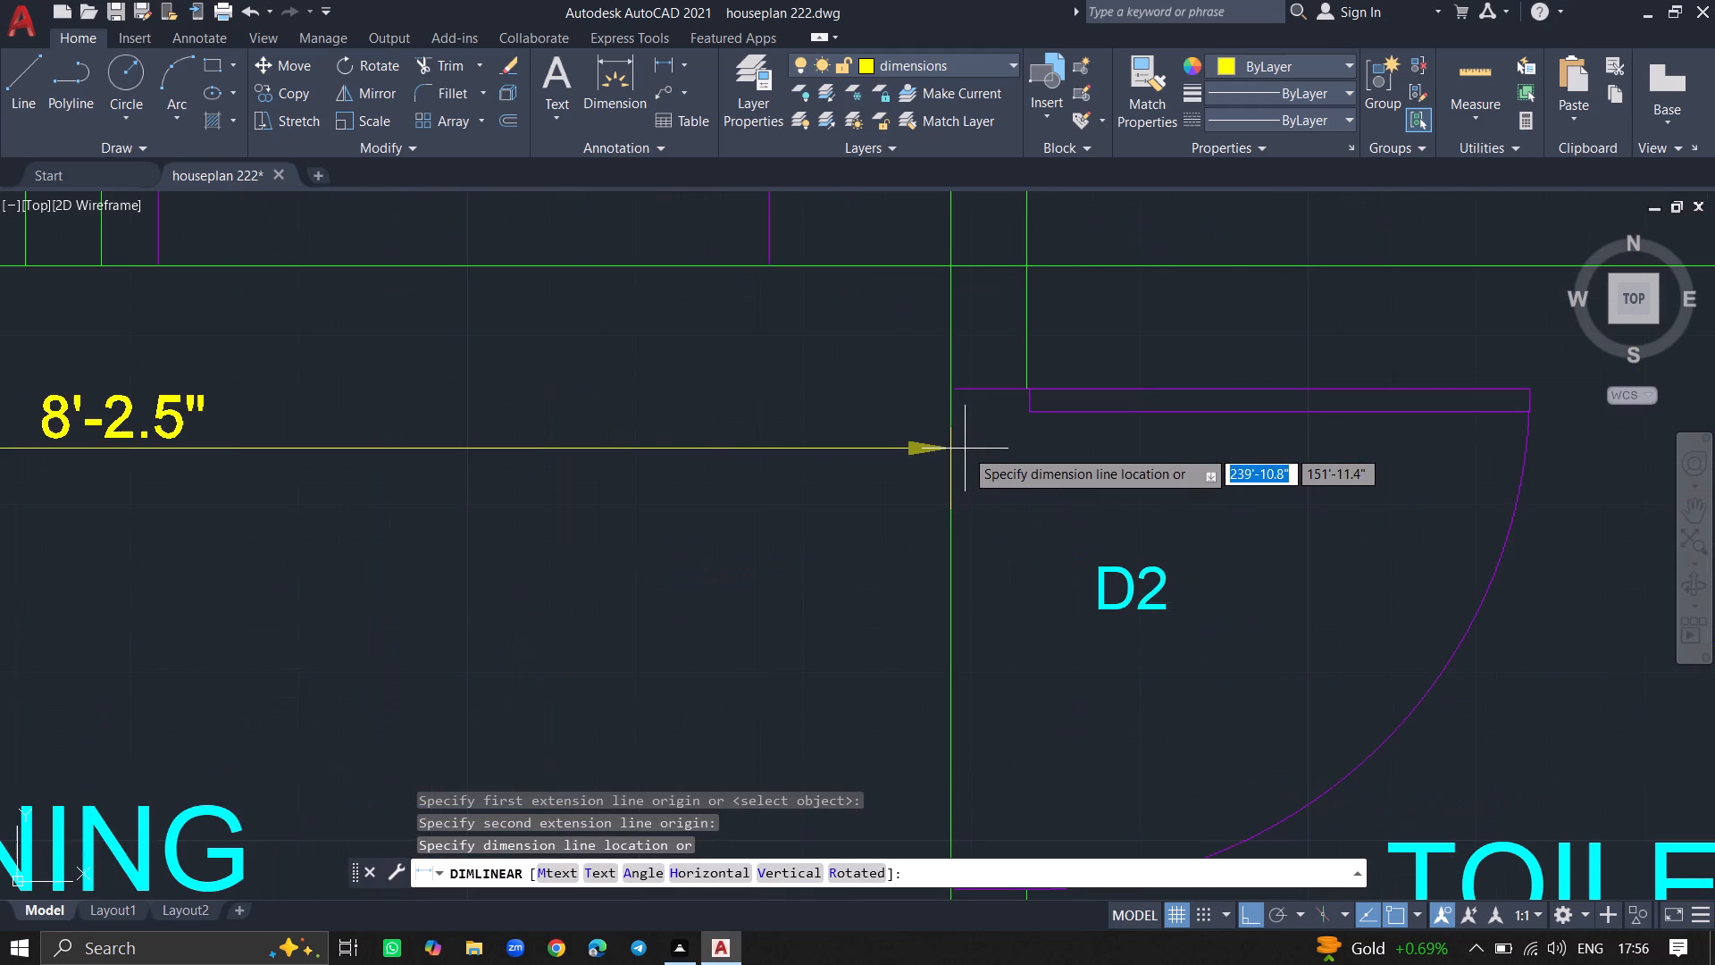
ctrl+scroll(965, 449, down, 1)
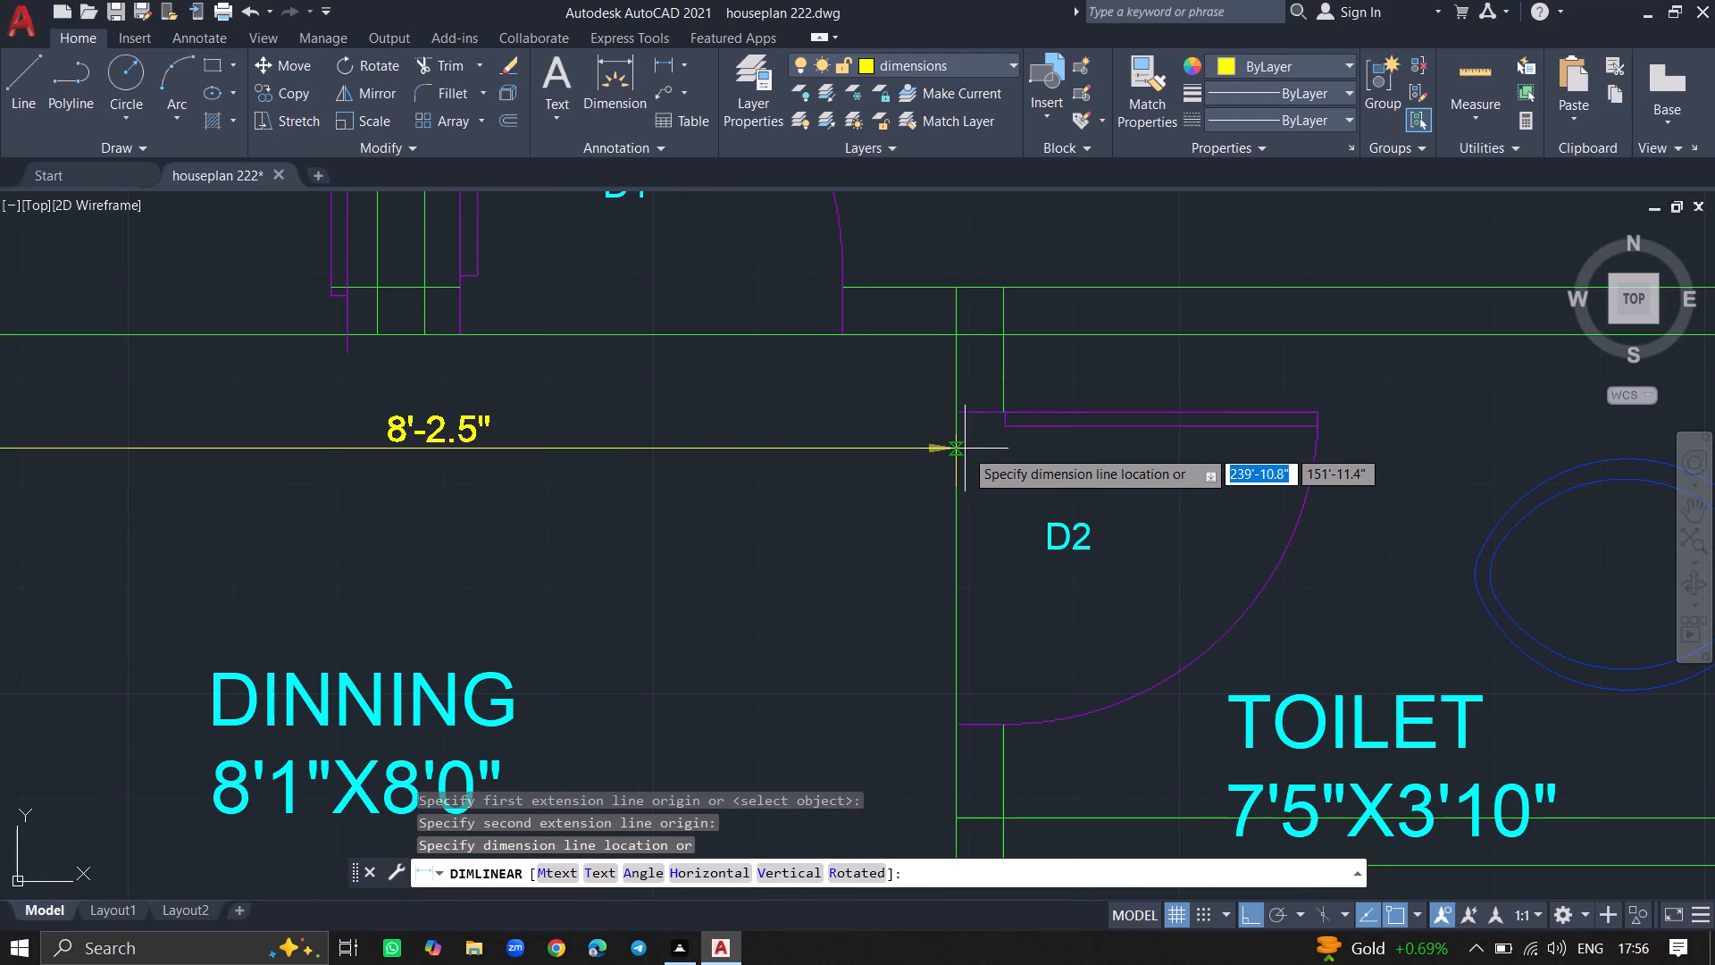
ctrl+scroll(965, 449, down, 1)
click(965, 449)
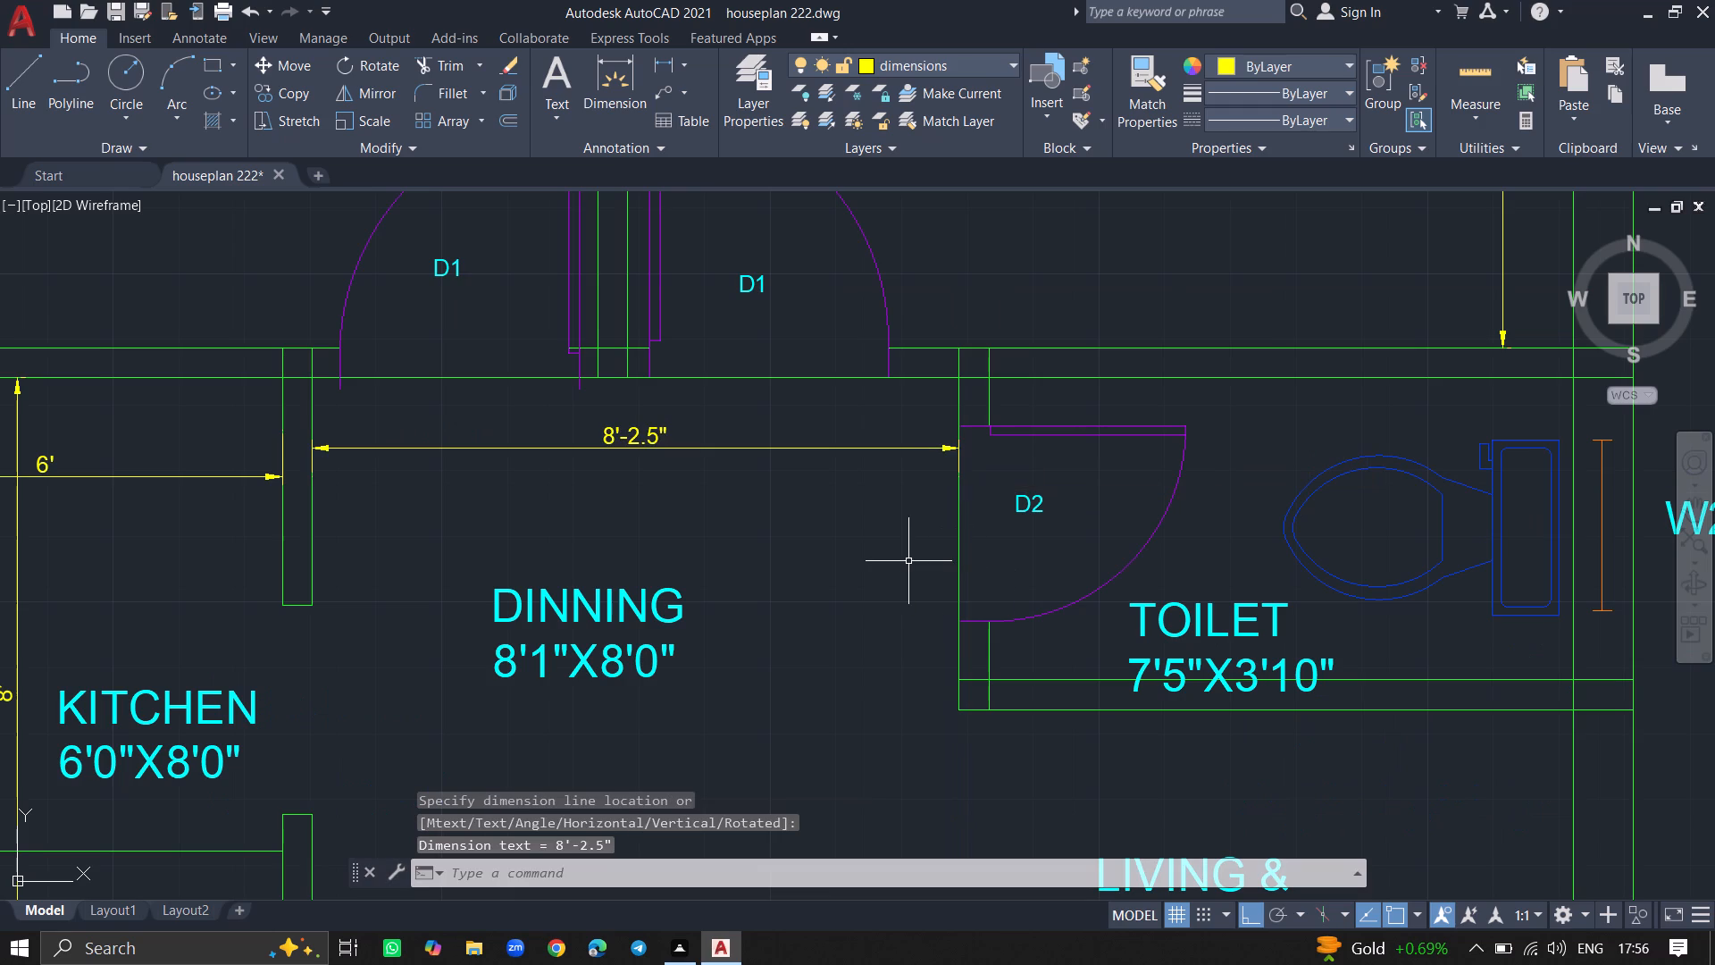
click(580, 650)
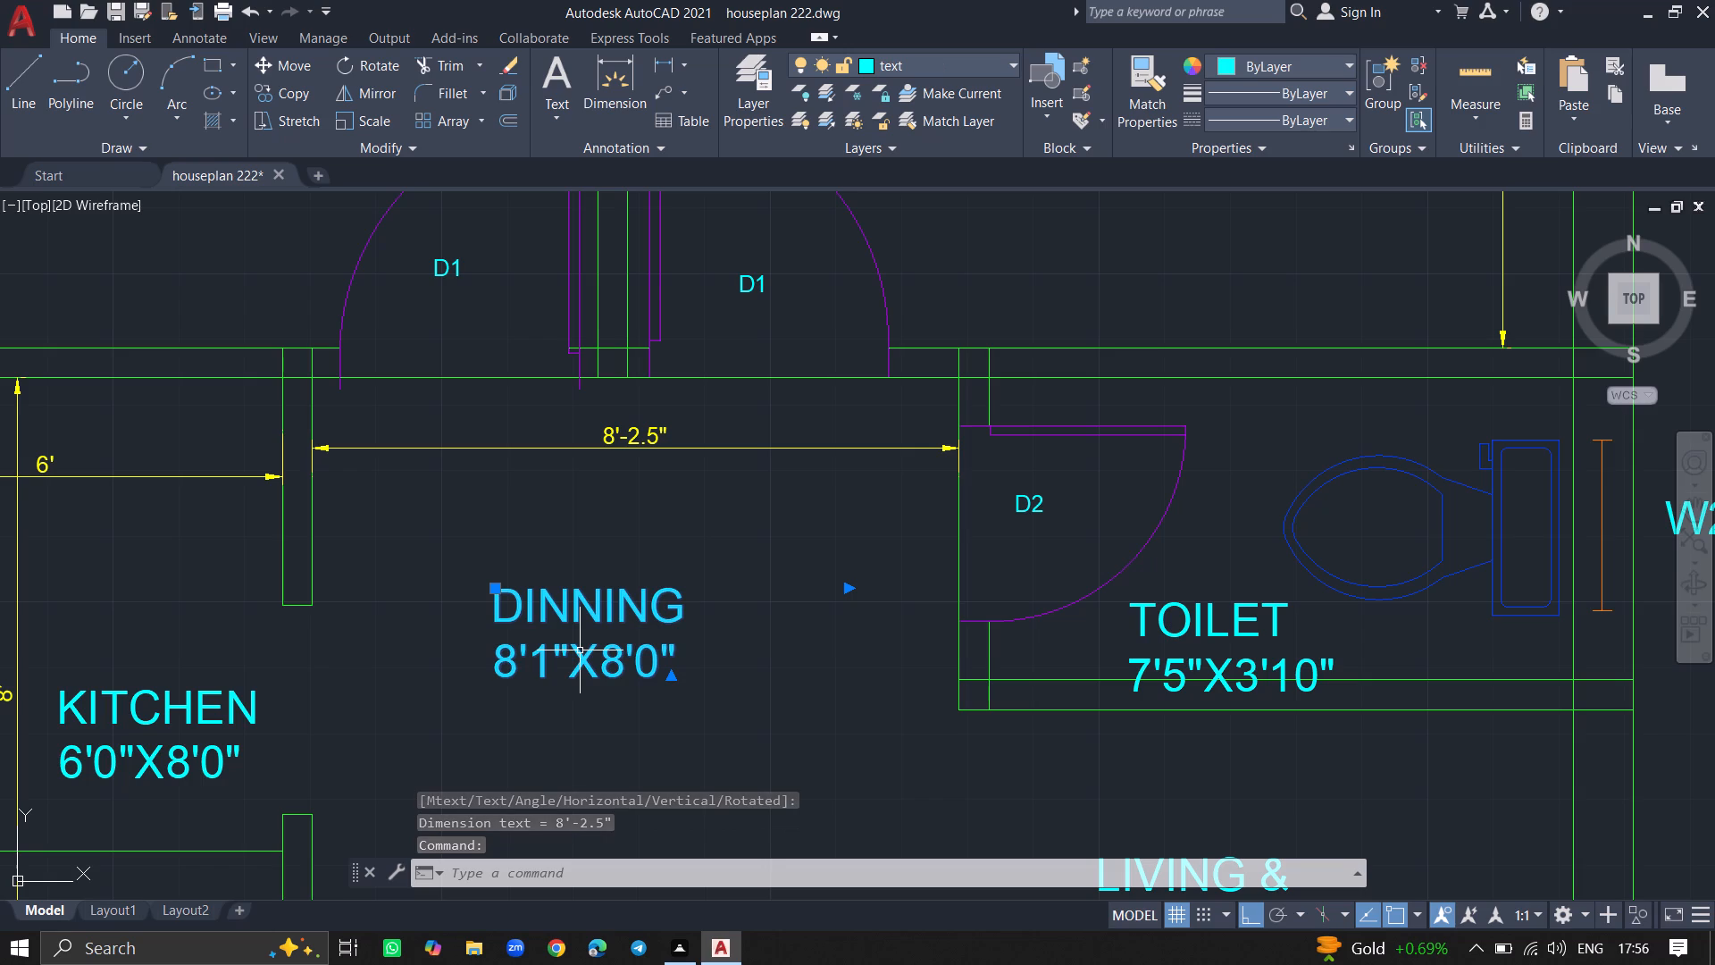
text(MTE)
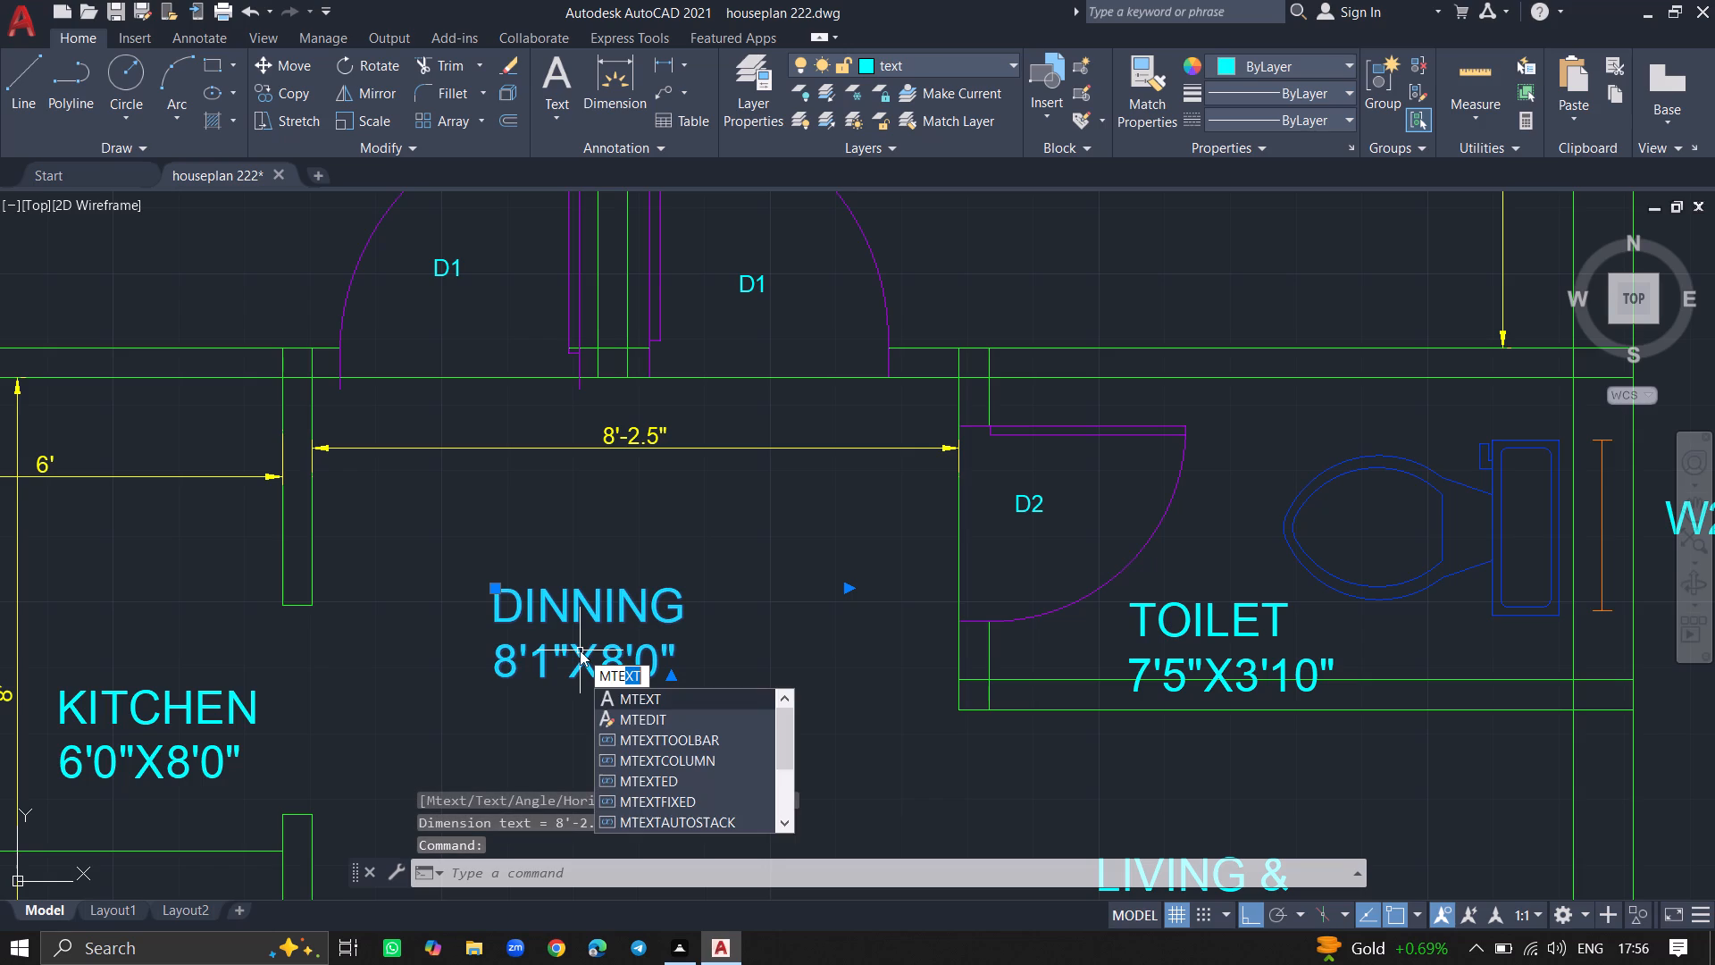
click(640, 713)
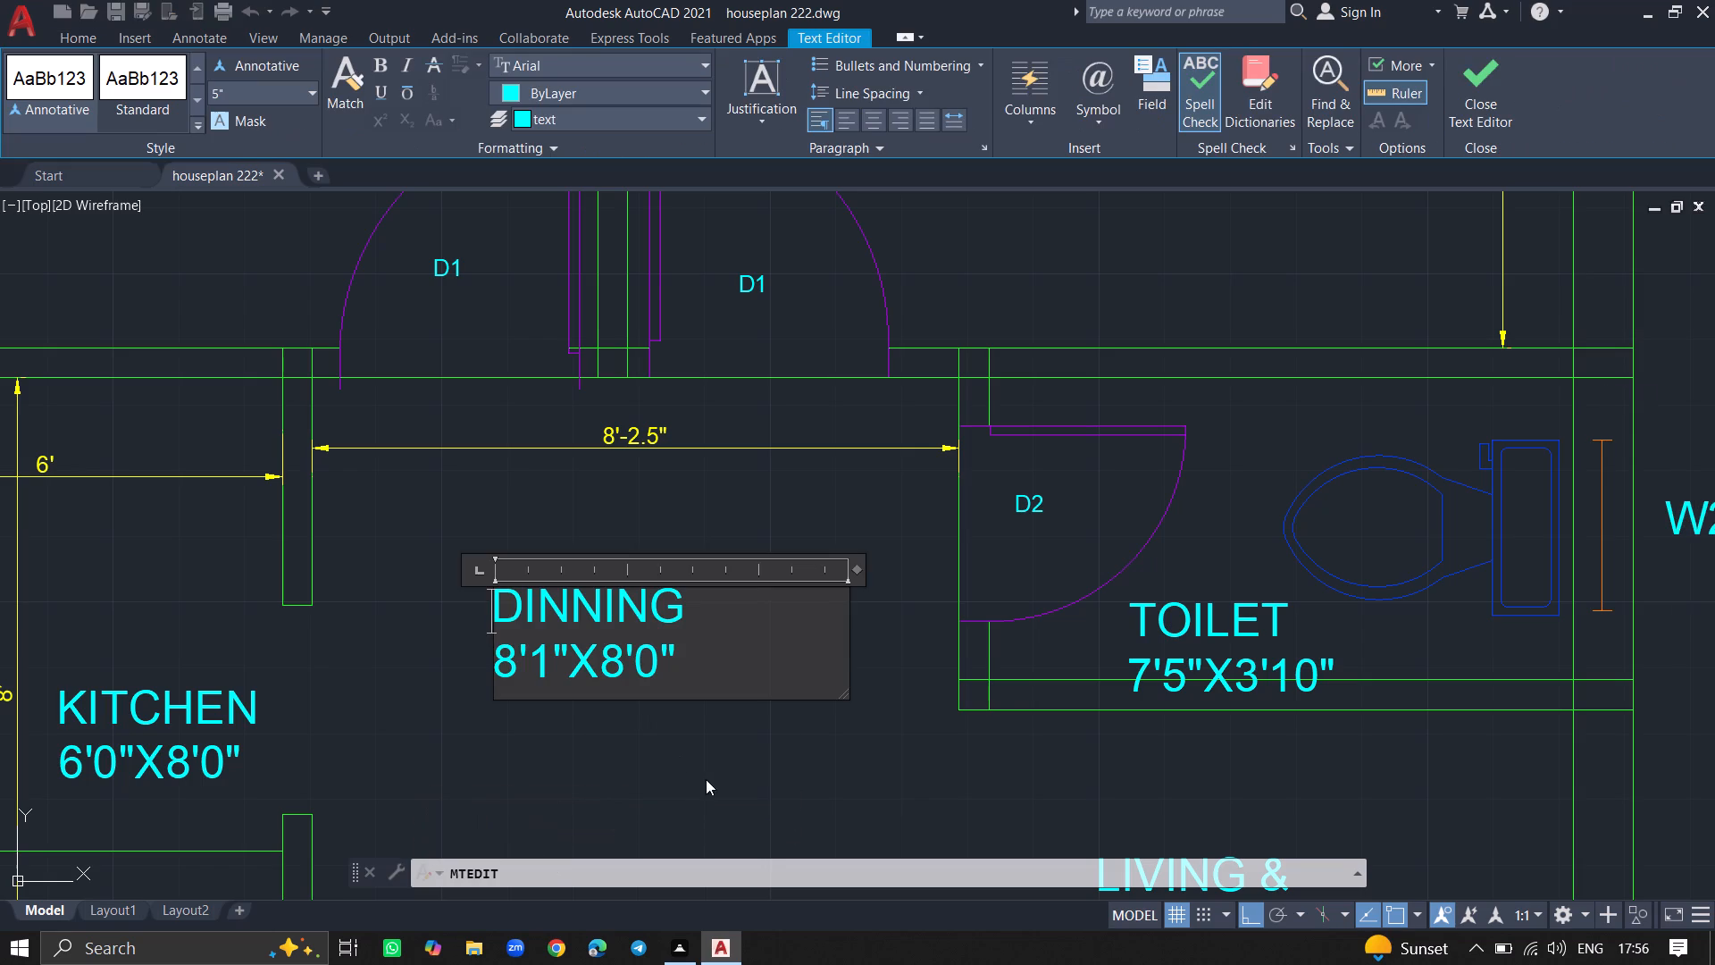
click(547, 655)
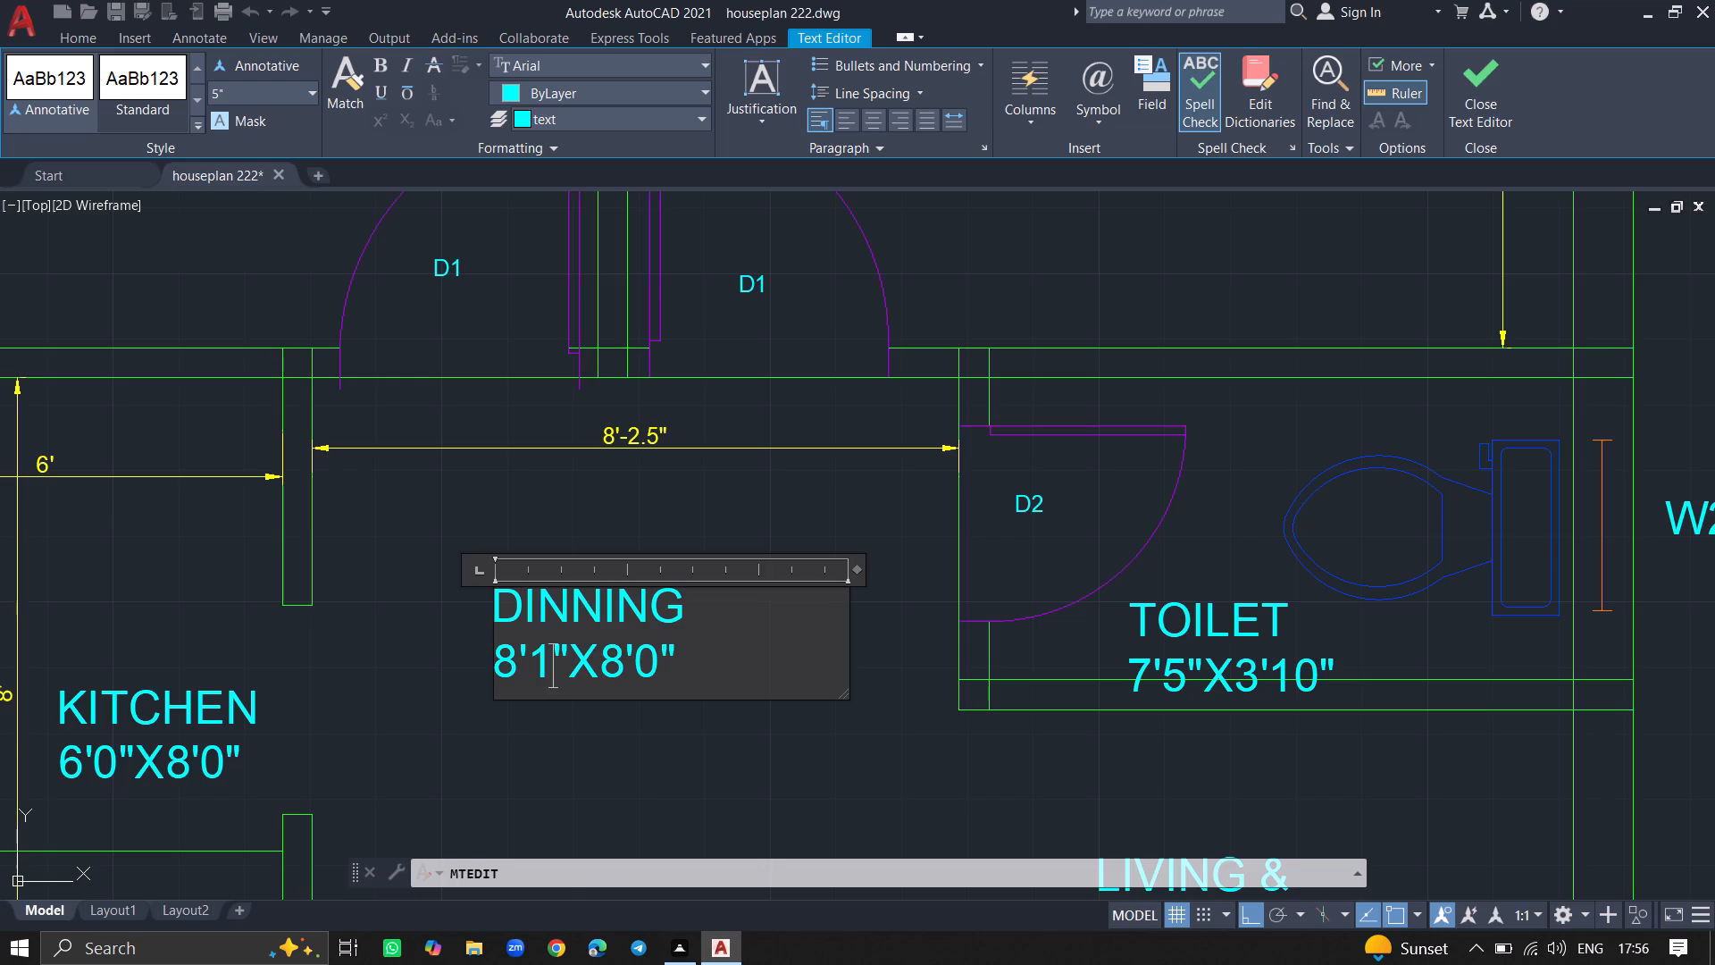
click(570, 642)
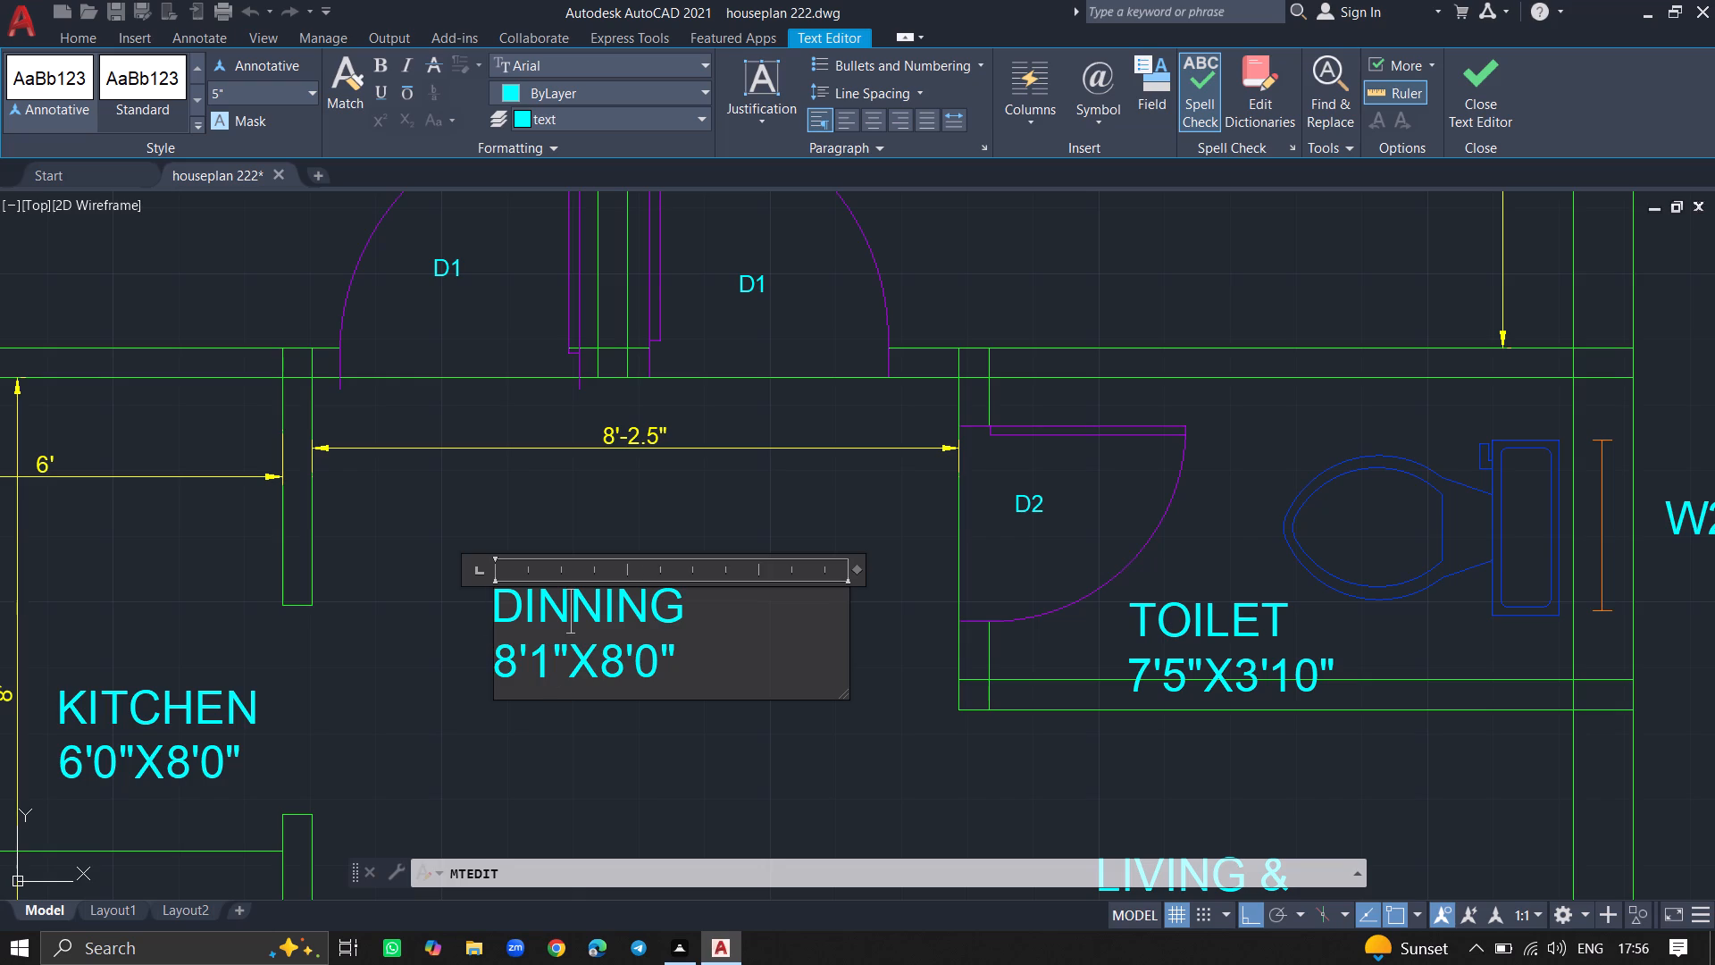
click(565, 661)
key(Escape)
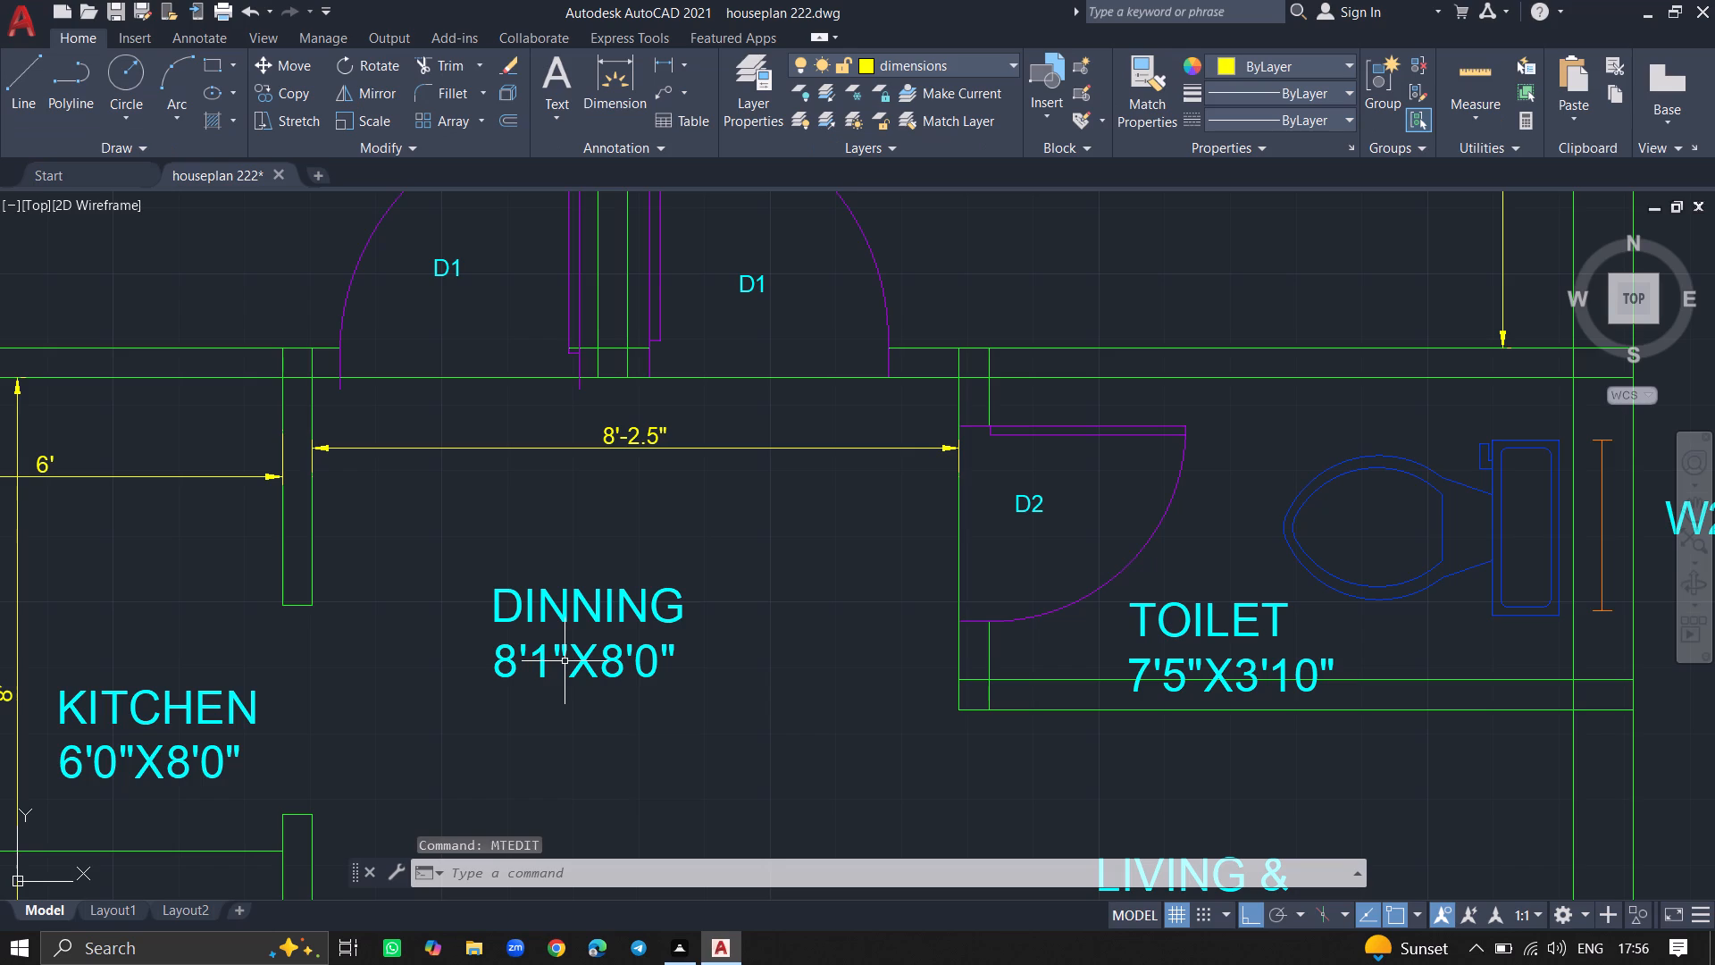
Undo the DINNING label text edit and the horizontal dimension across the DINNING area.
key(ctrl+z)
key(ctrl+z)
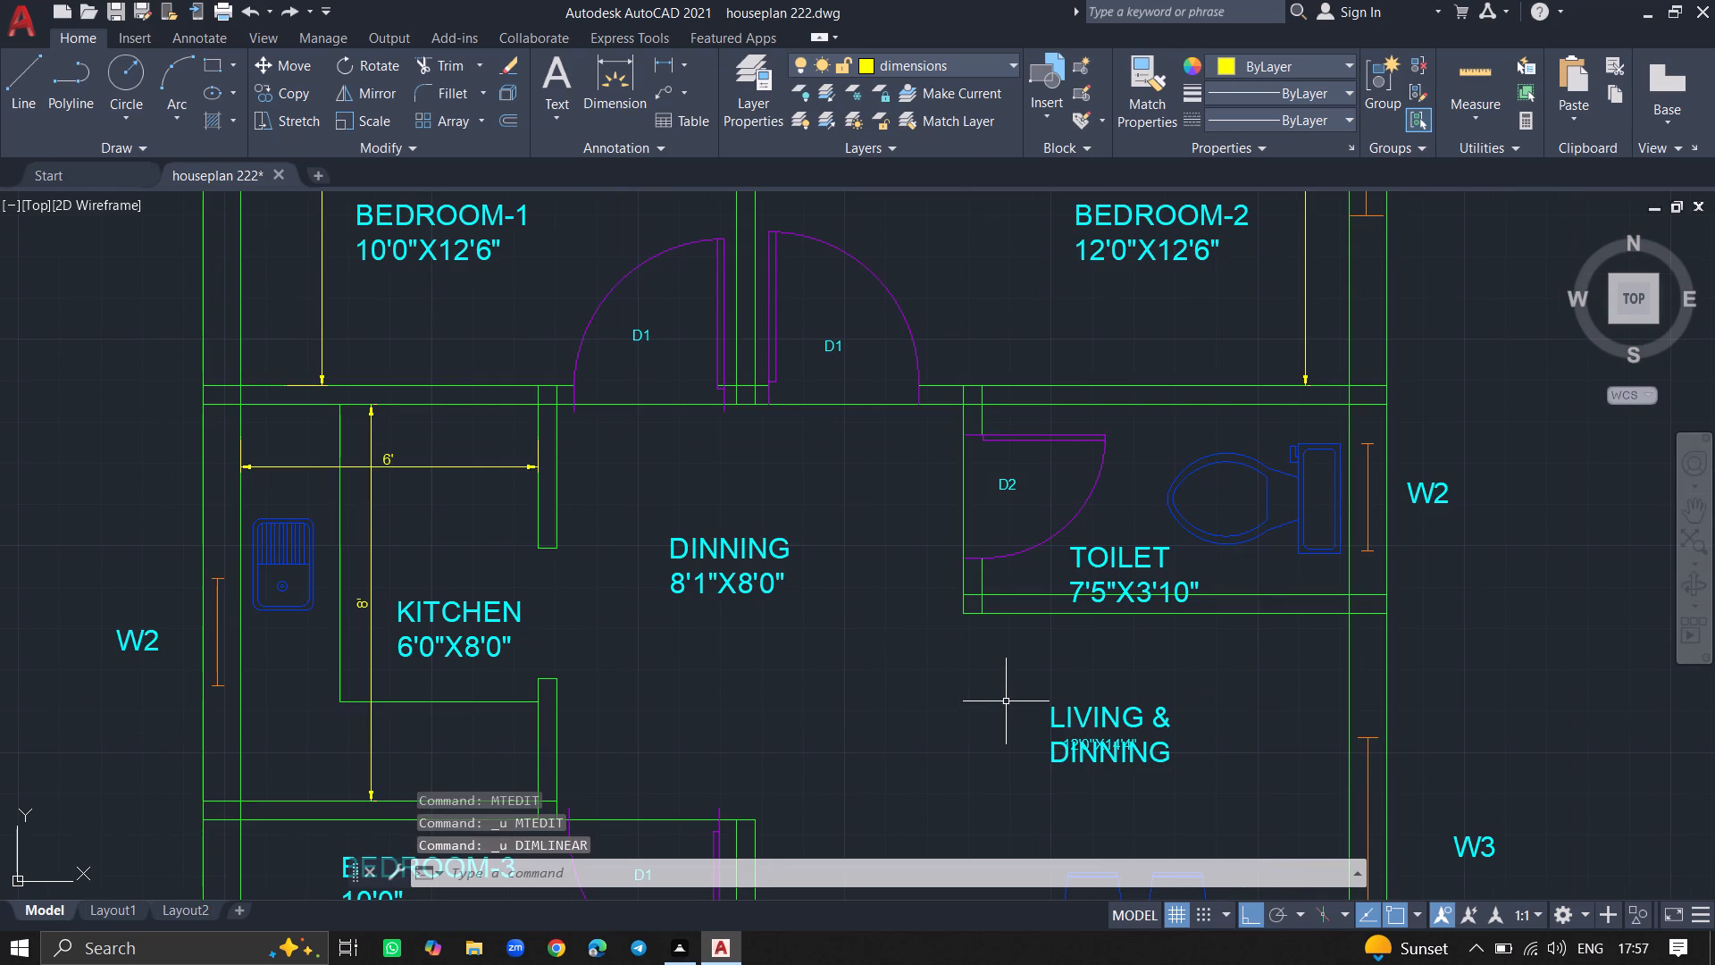
Add a vertical linear dimension in the TOILET from the north wall to the south wall, across the toilet bowl.
text(DIML)
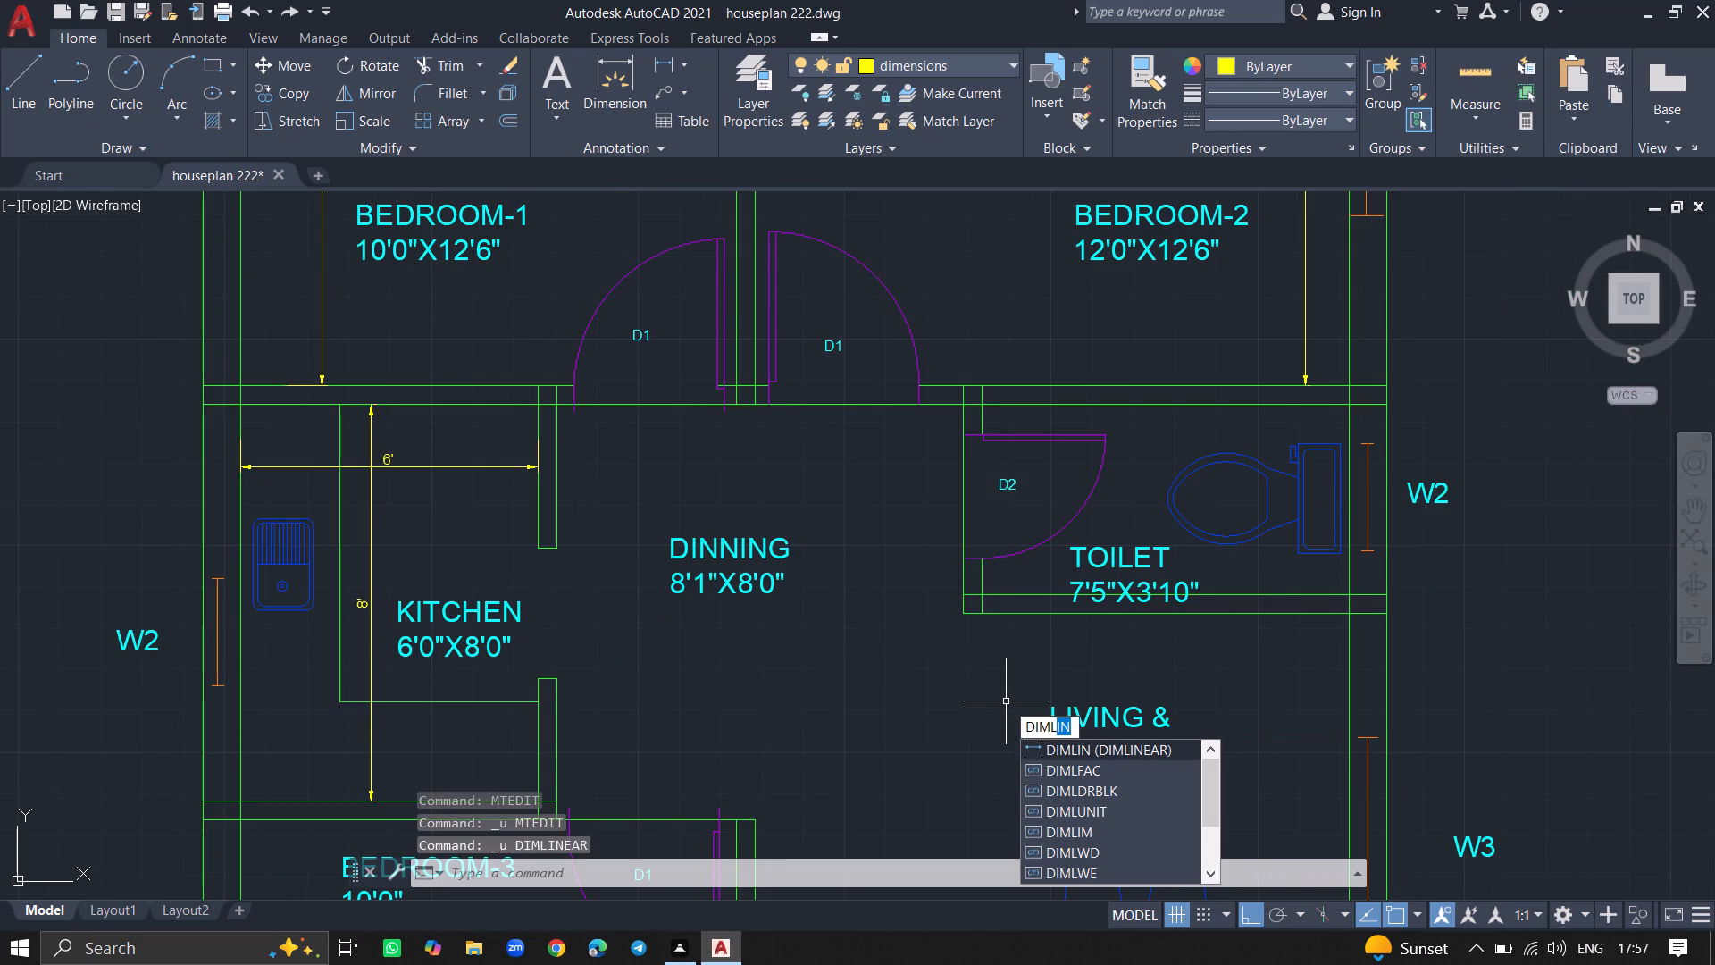
click(1047, 750)
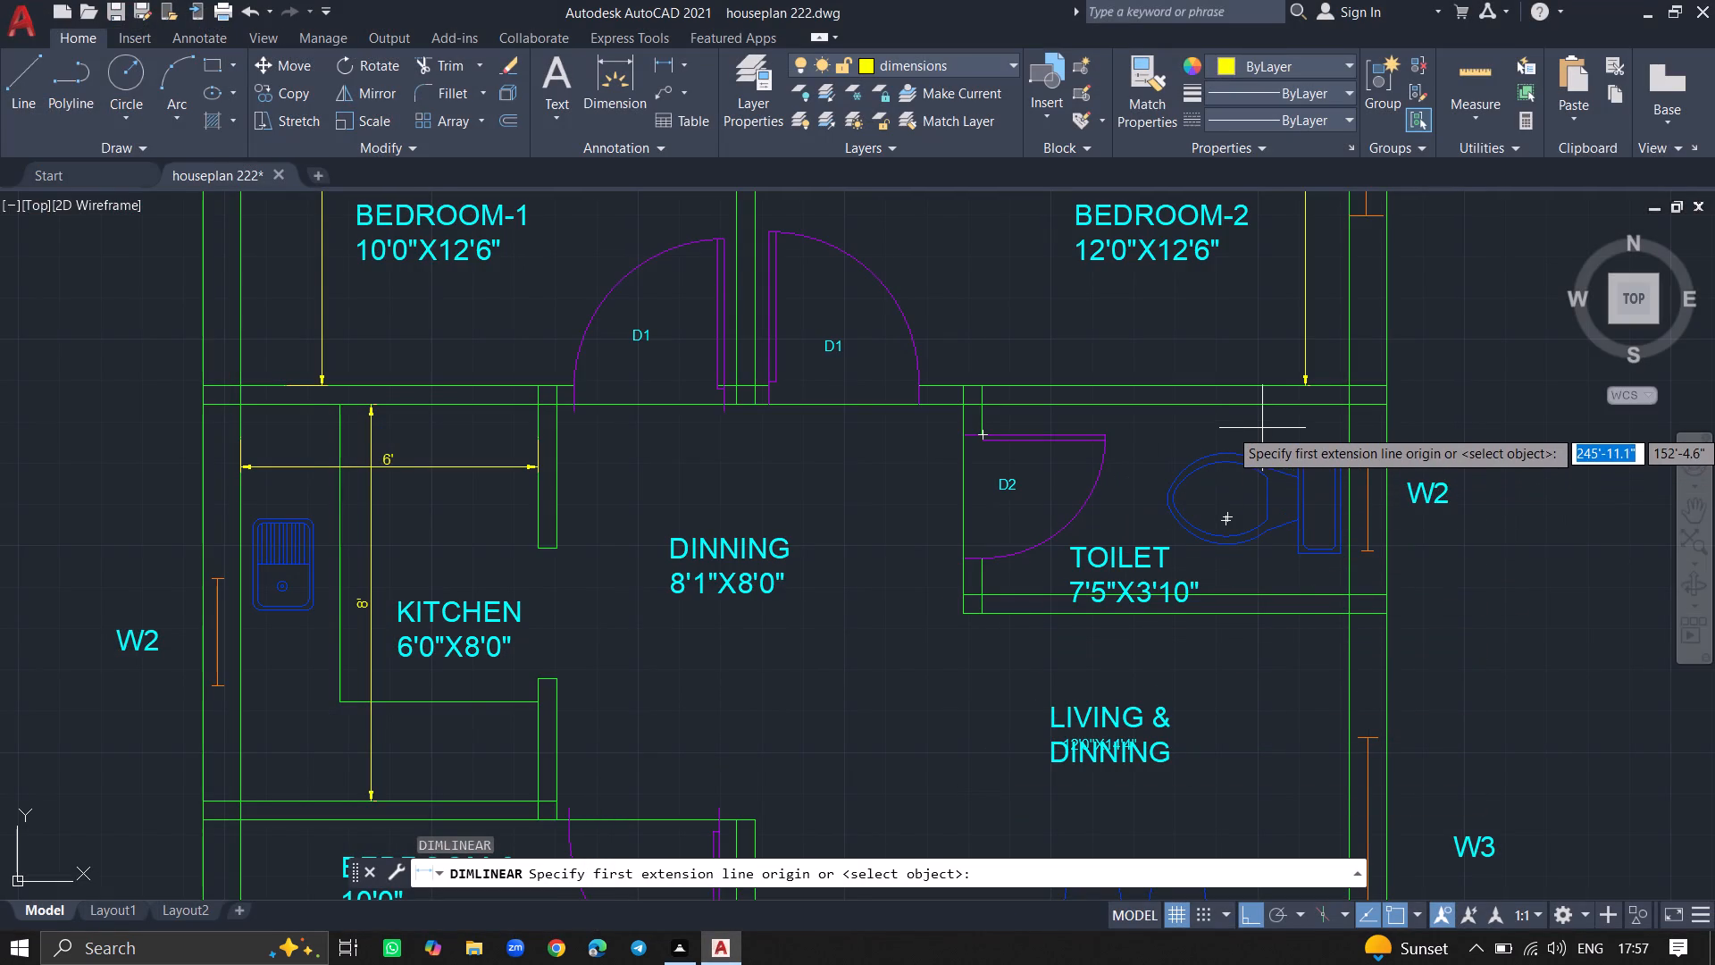
drag(1262, 409, 1244, 550)
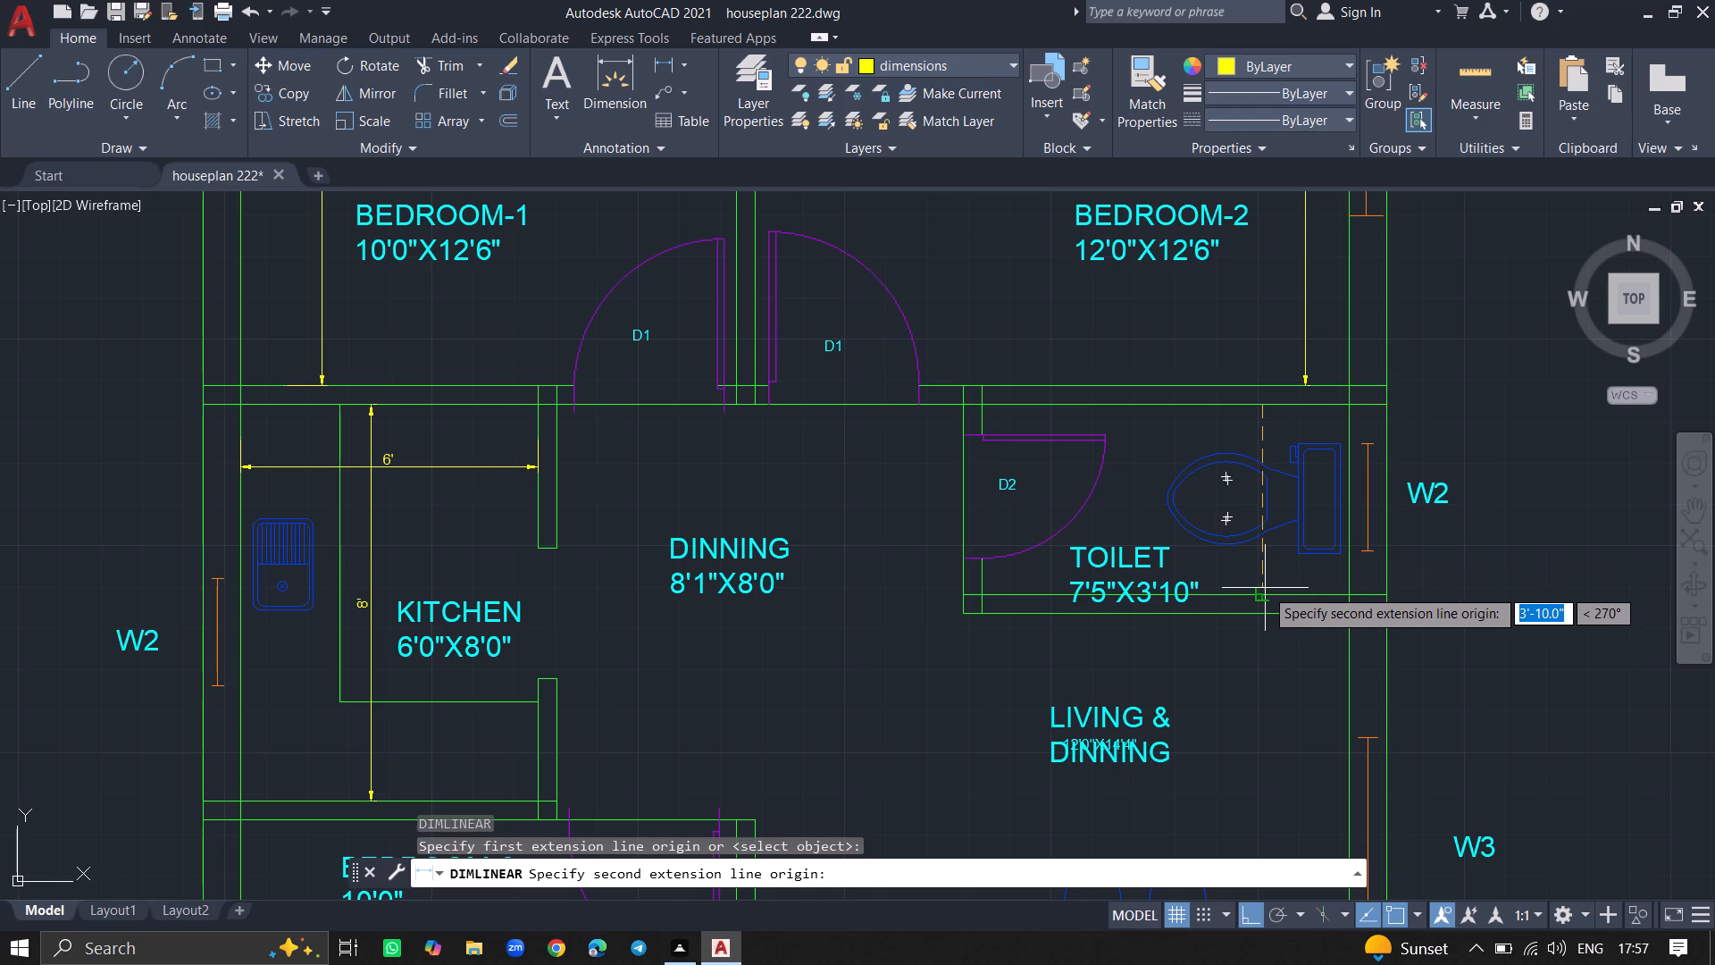
click(1263, 588)
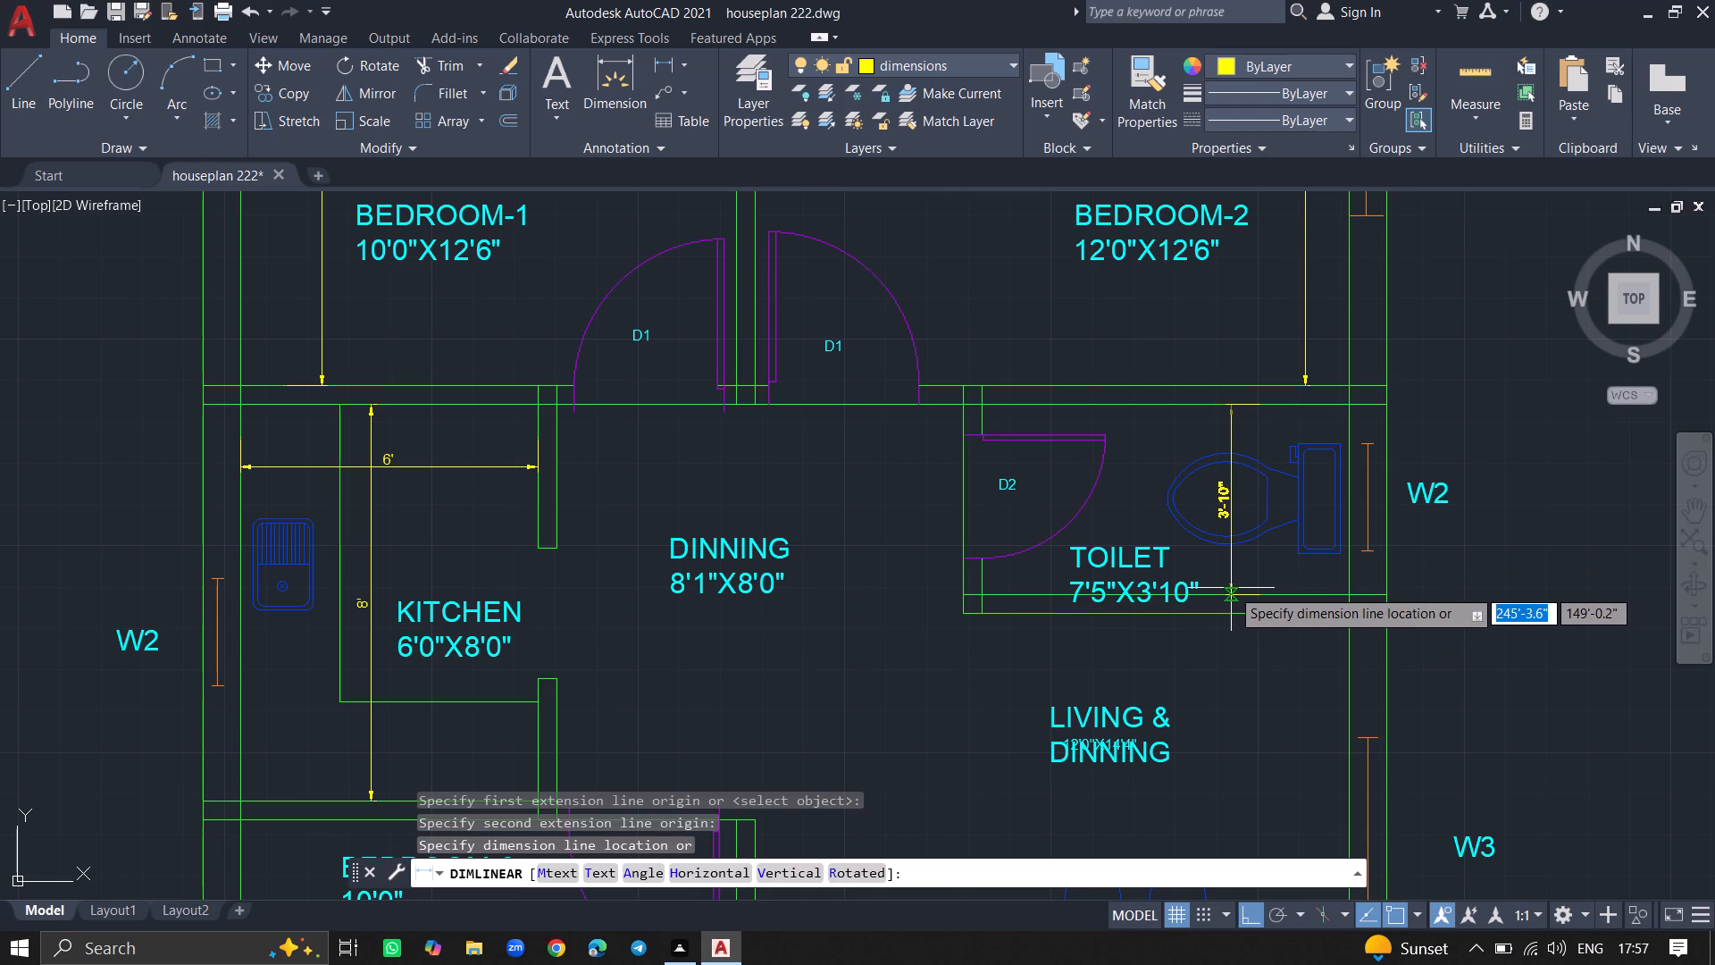
click(1231, 588)
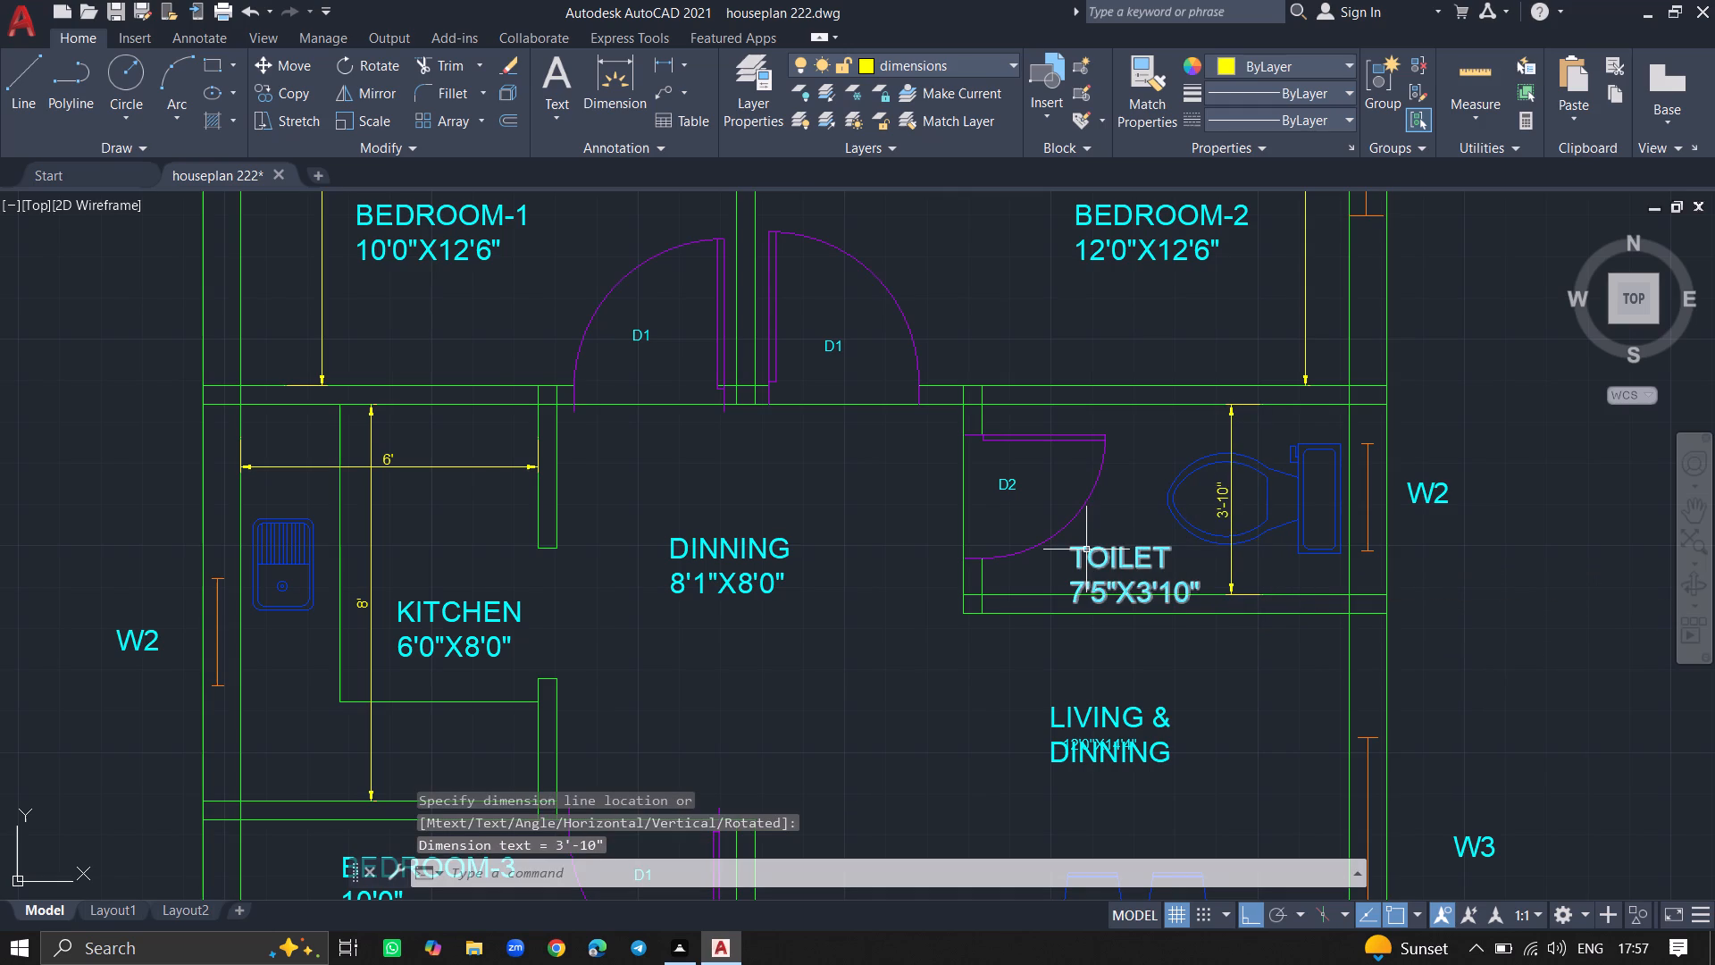
Add a horizontal linear dimension across the TOILET from the west partition to the east wall's inner face, just below the north wall.
text(DIMLI)
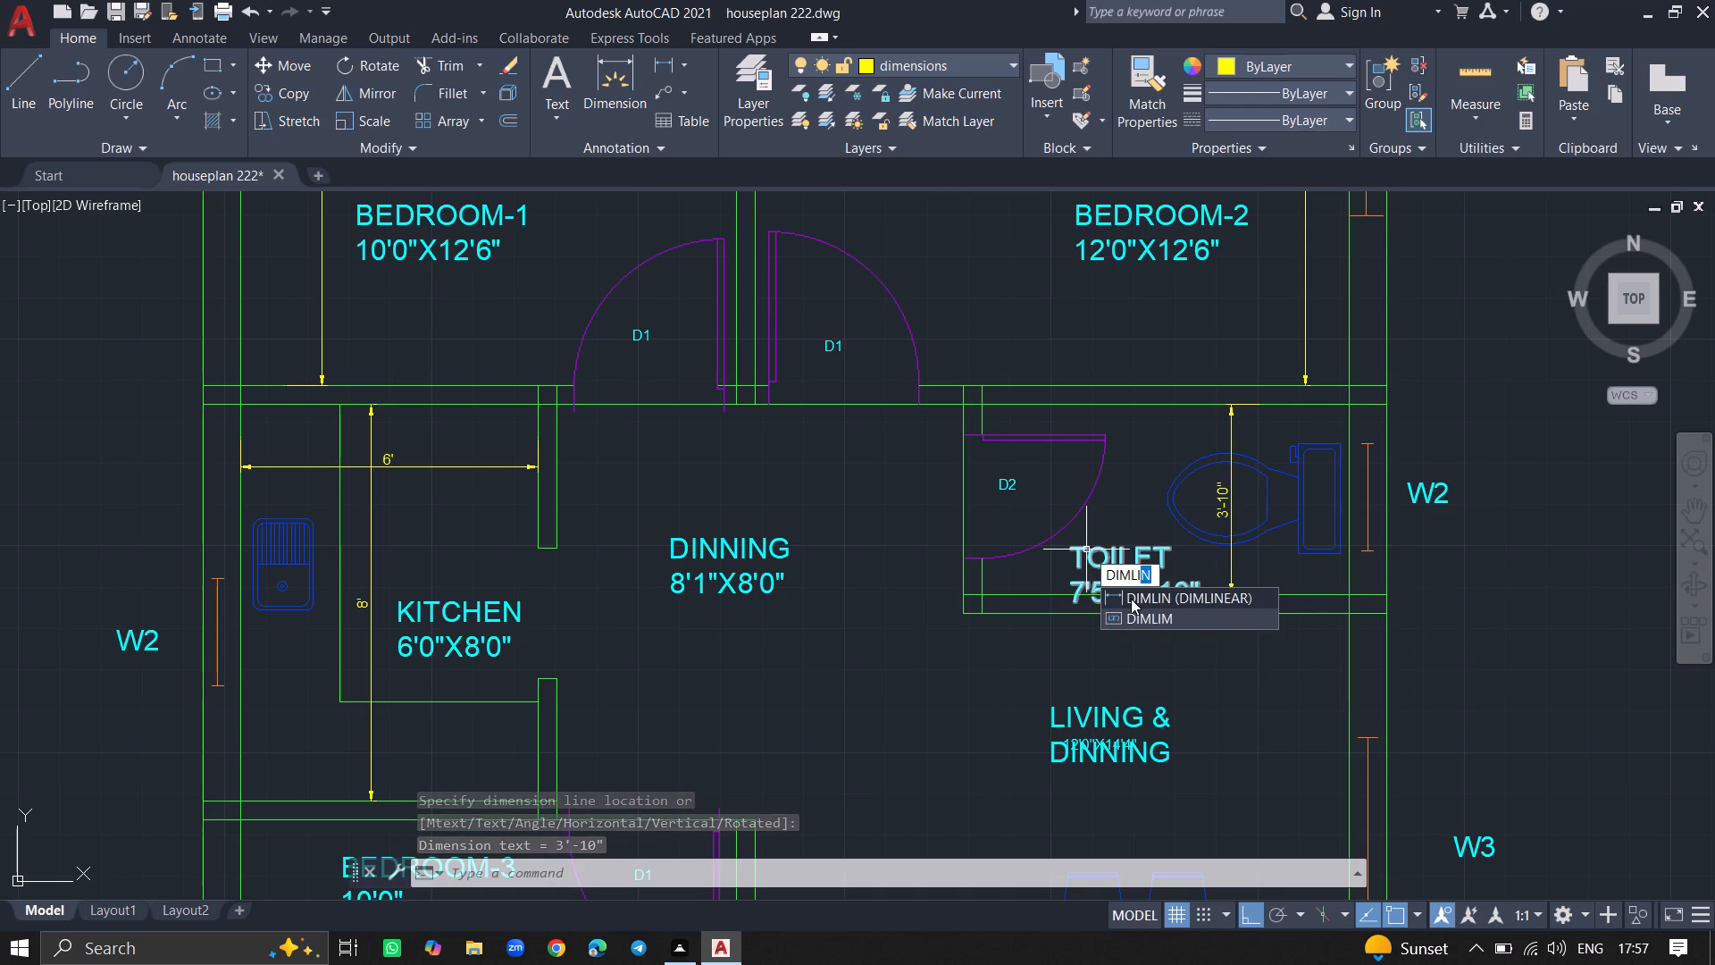
click(1131, 599)
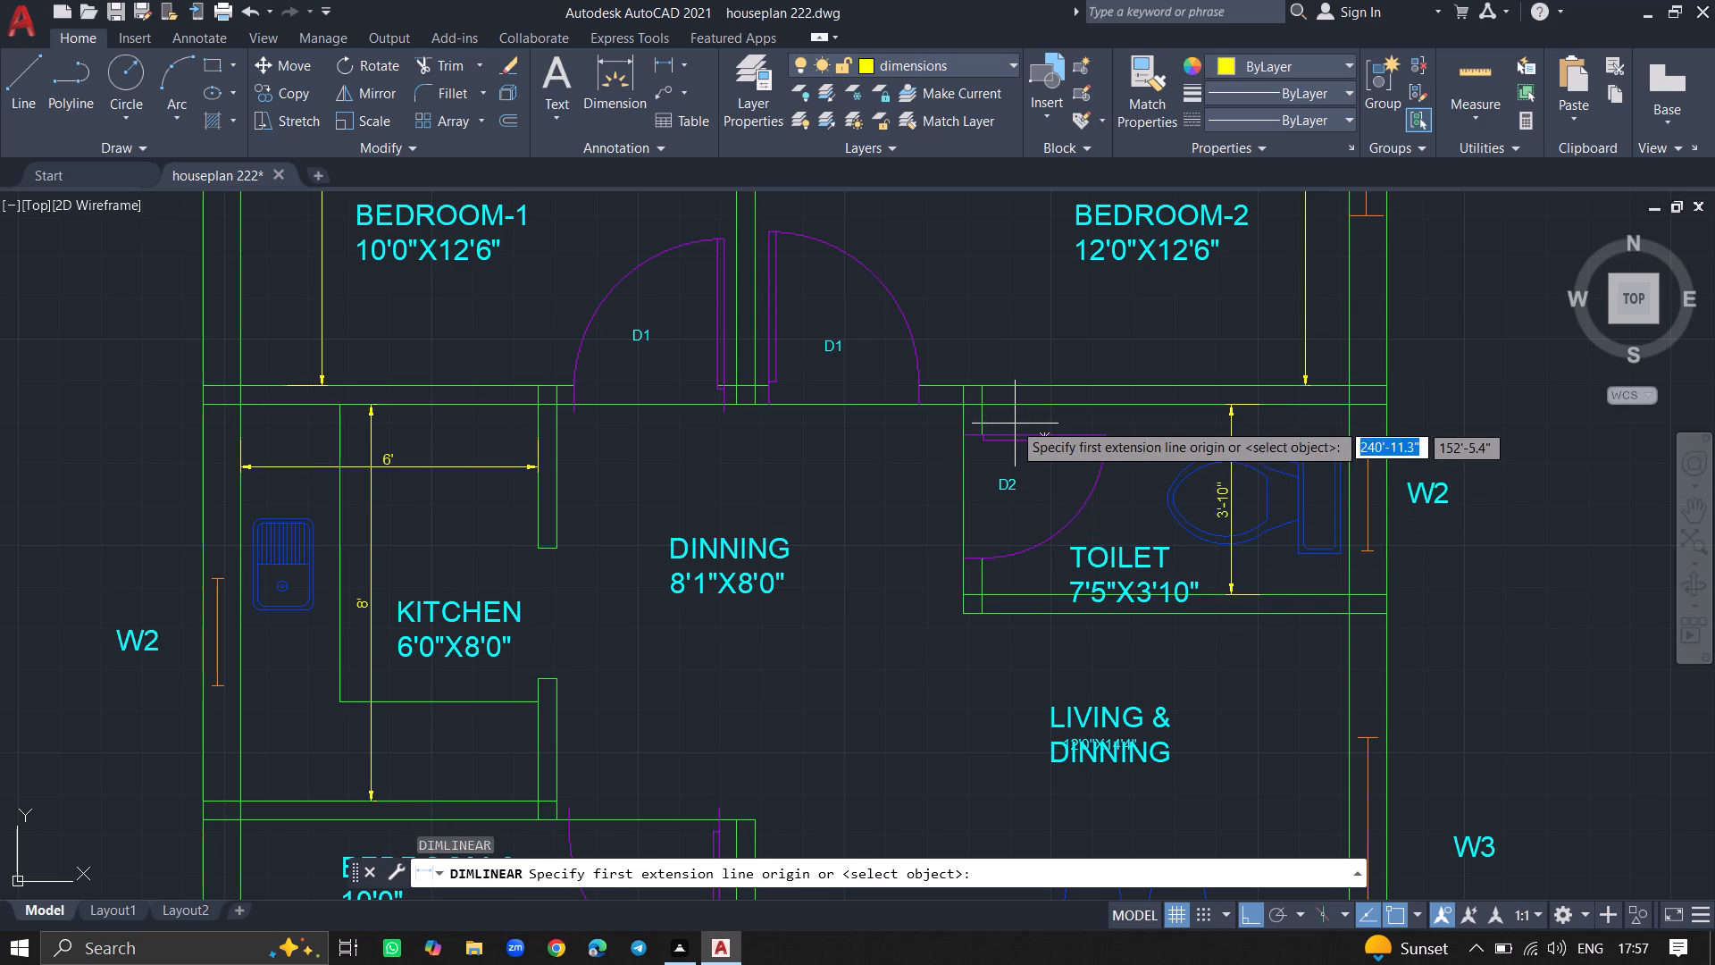
click(981, 419)
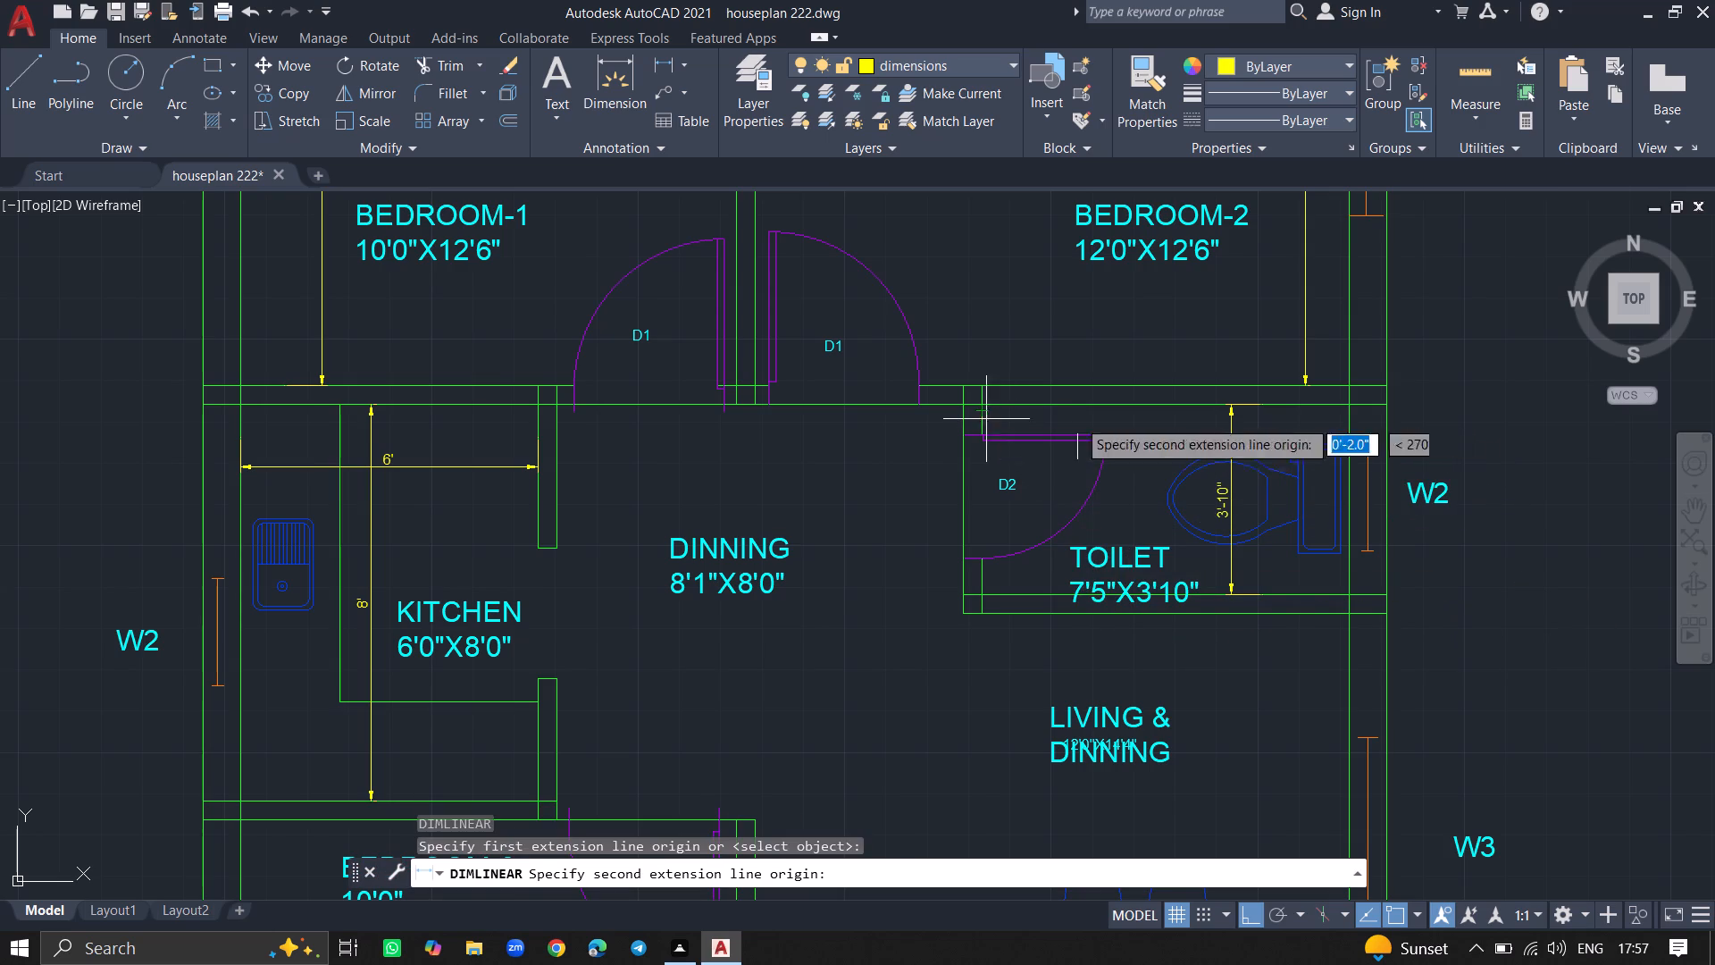
click(1350, 416)
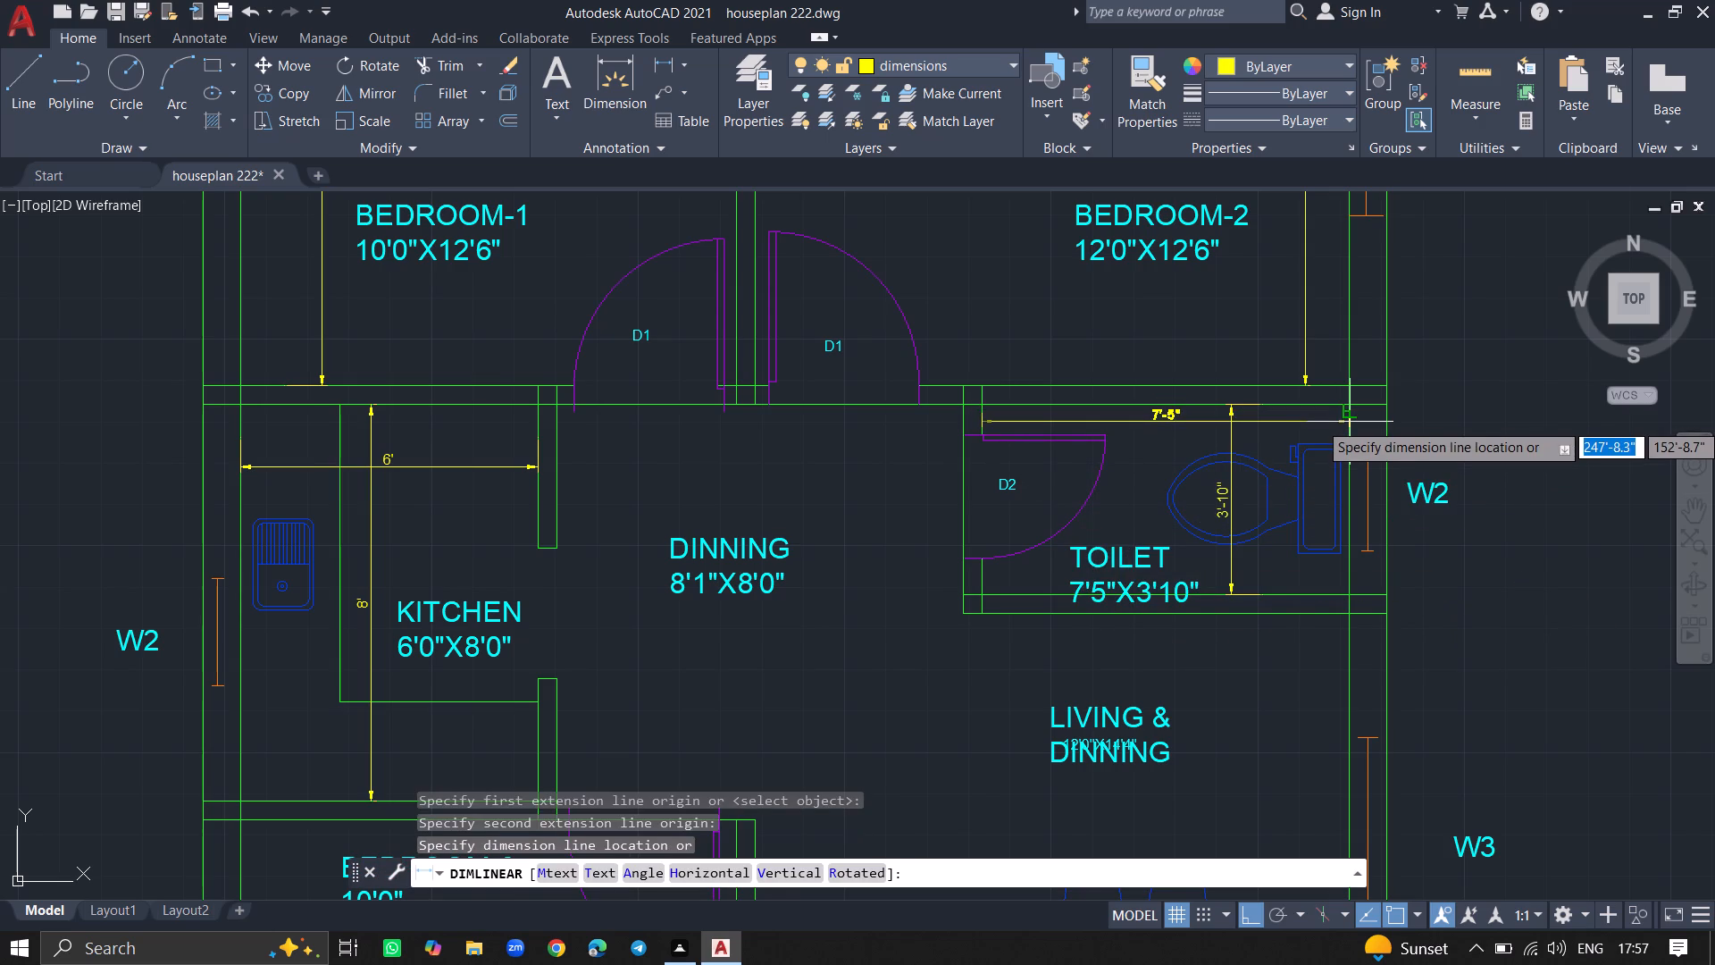
click(1350, 422)
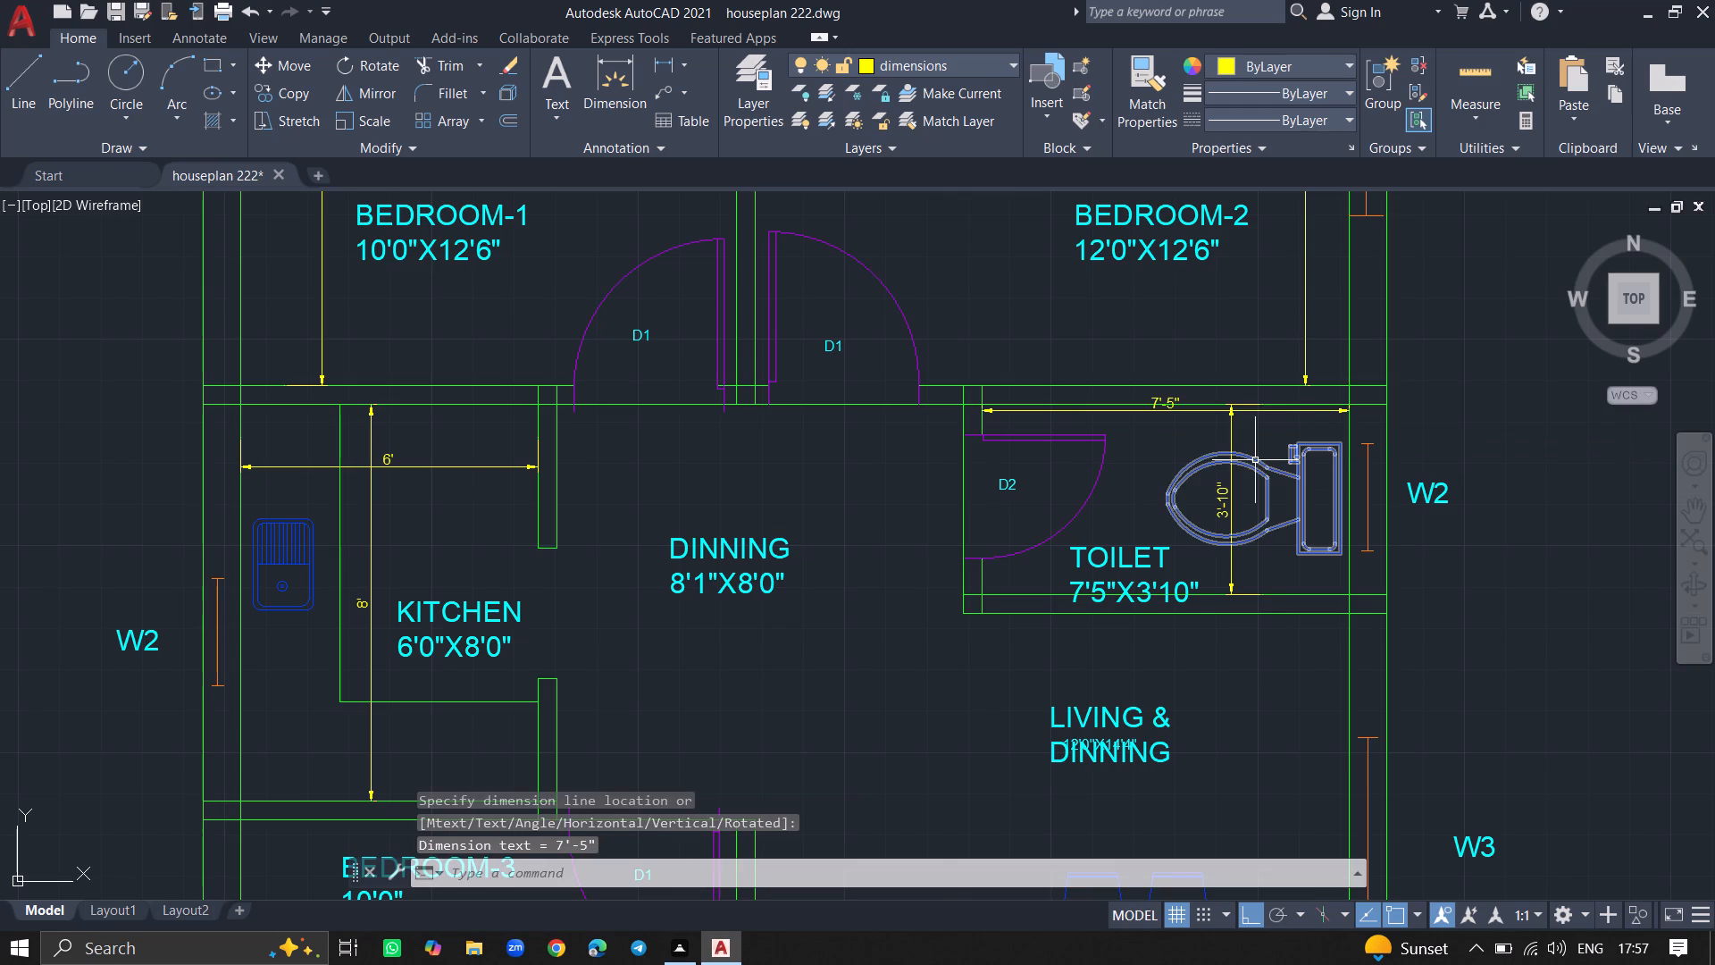
Move the LIVING & DINNING label about 10 inches straight north so it clears the 12'0"X14'4" size text.
ctrl+scroll(1255, 460, down, 1)
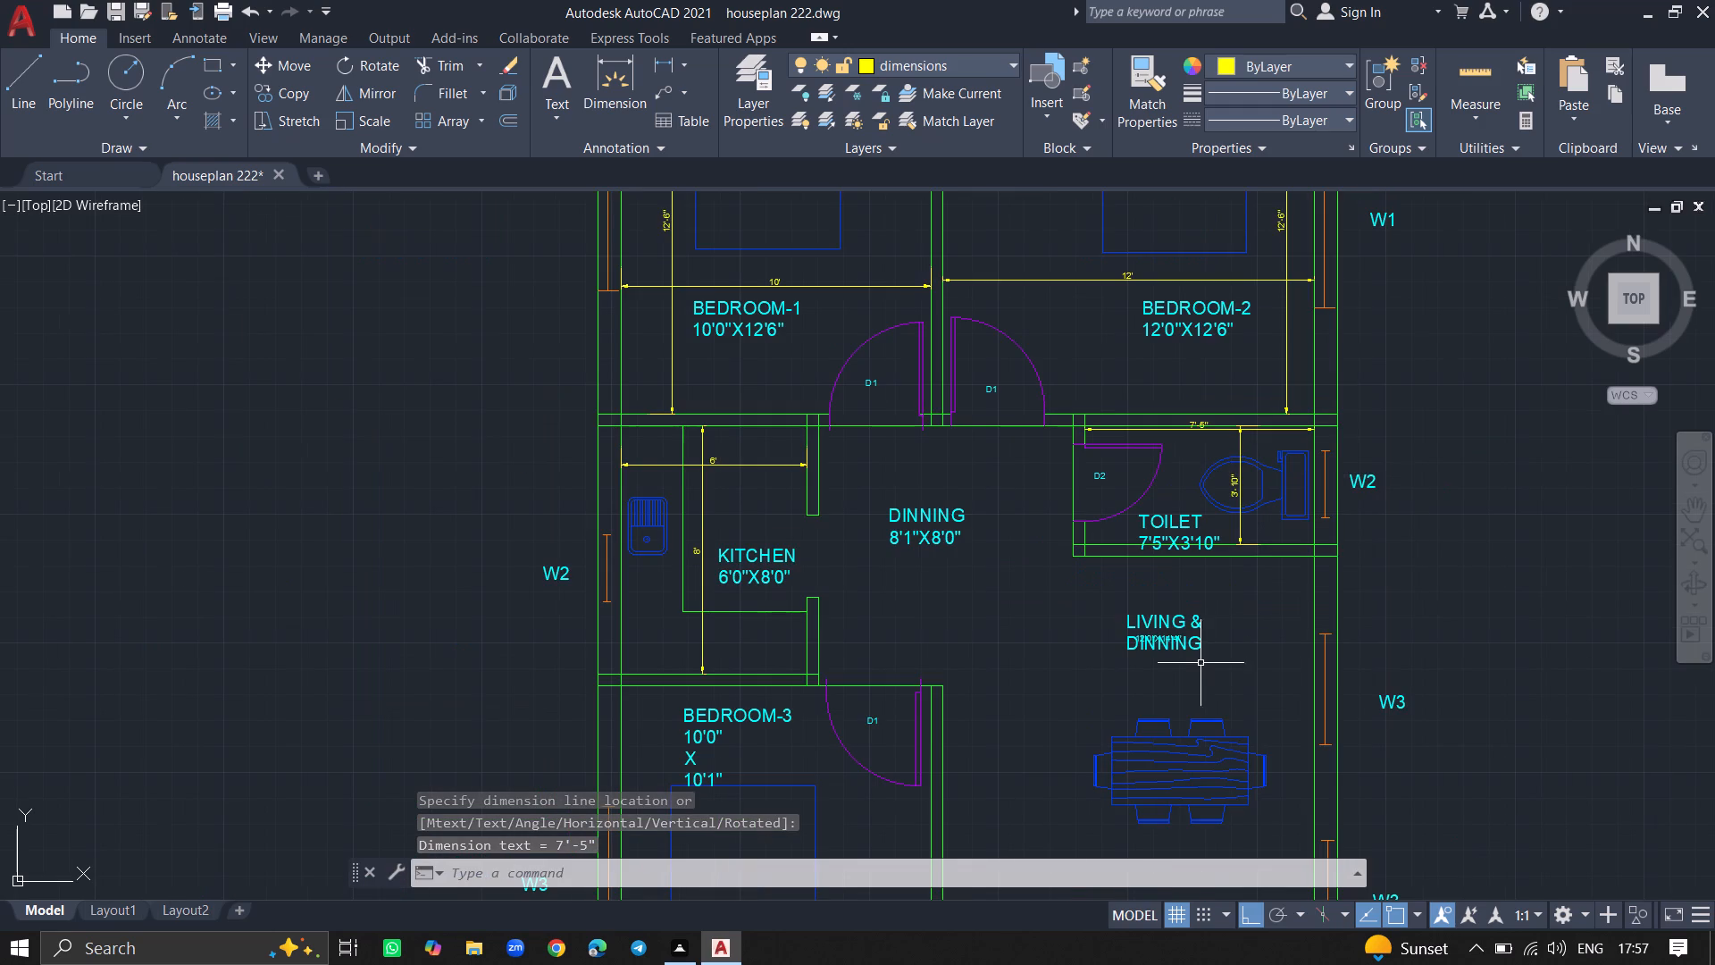
ctrl+scroll(1200, 663, down, 2)
ctrl+scroll(1199, 621, up, 2)
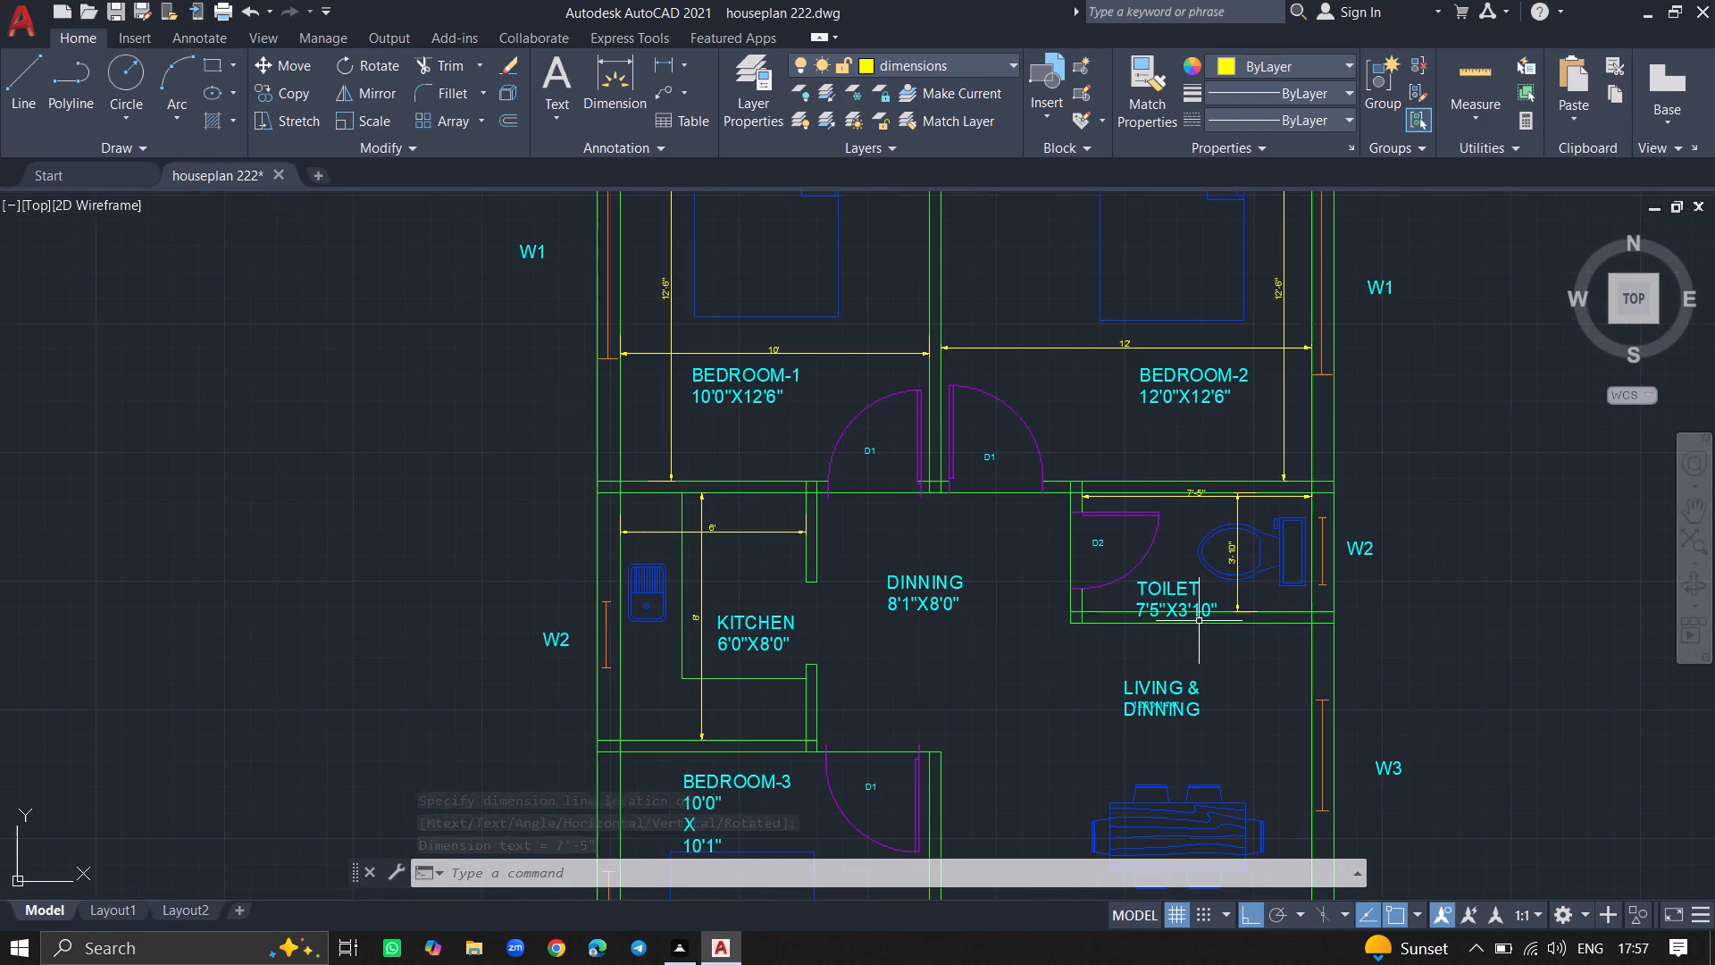
ctrl+scroll(1155, 698, up, 5)
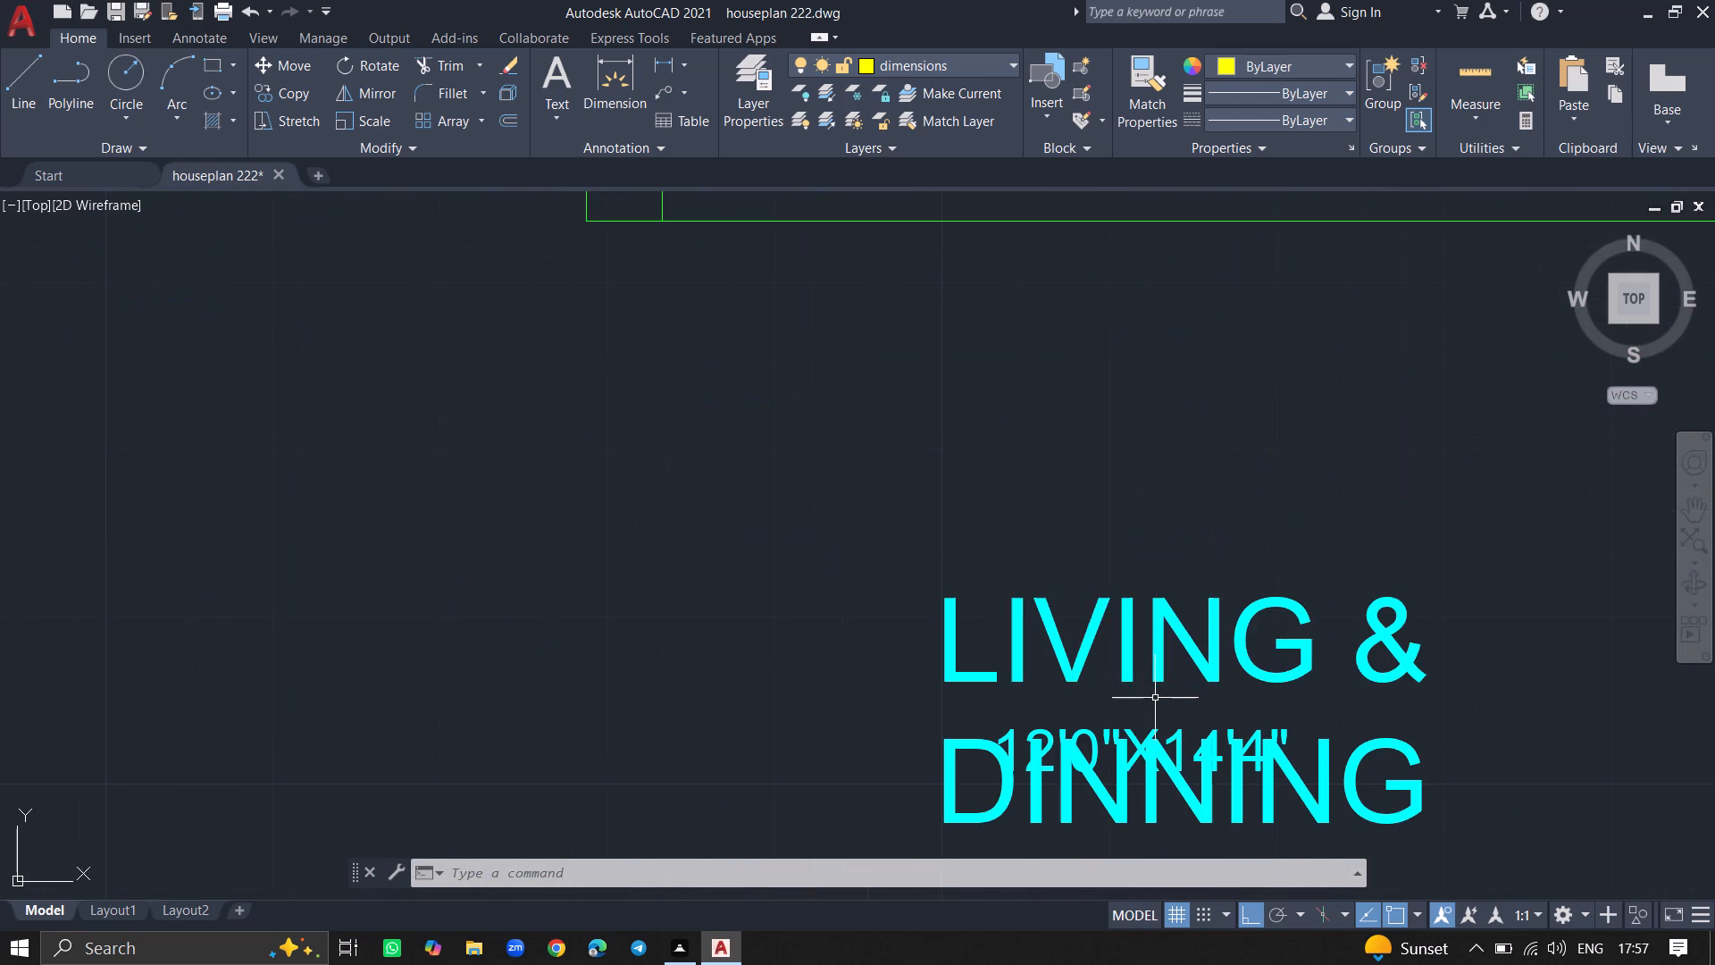
click(1155, 793)
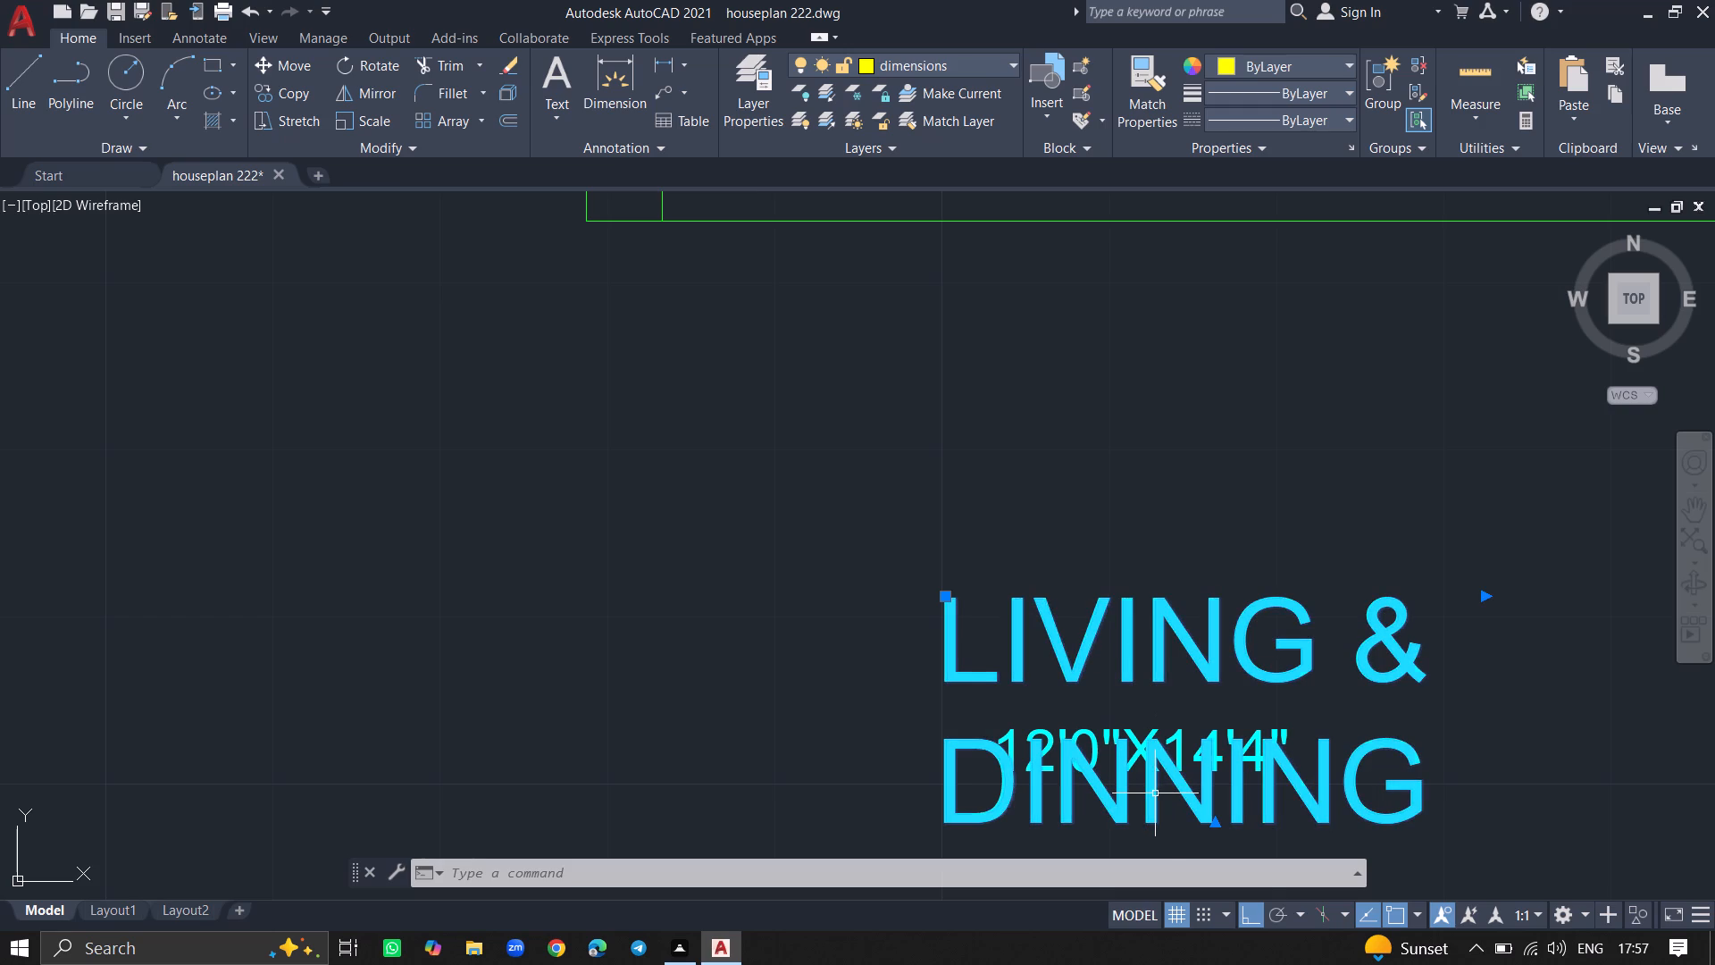
text(MOVE)
key(Return)
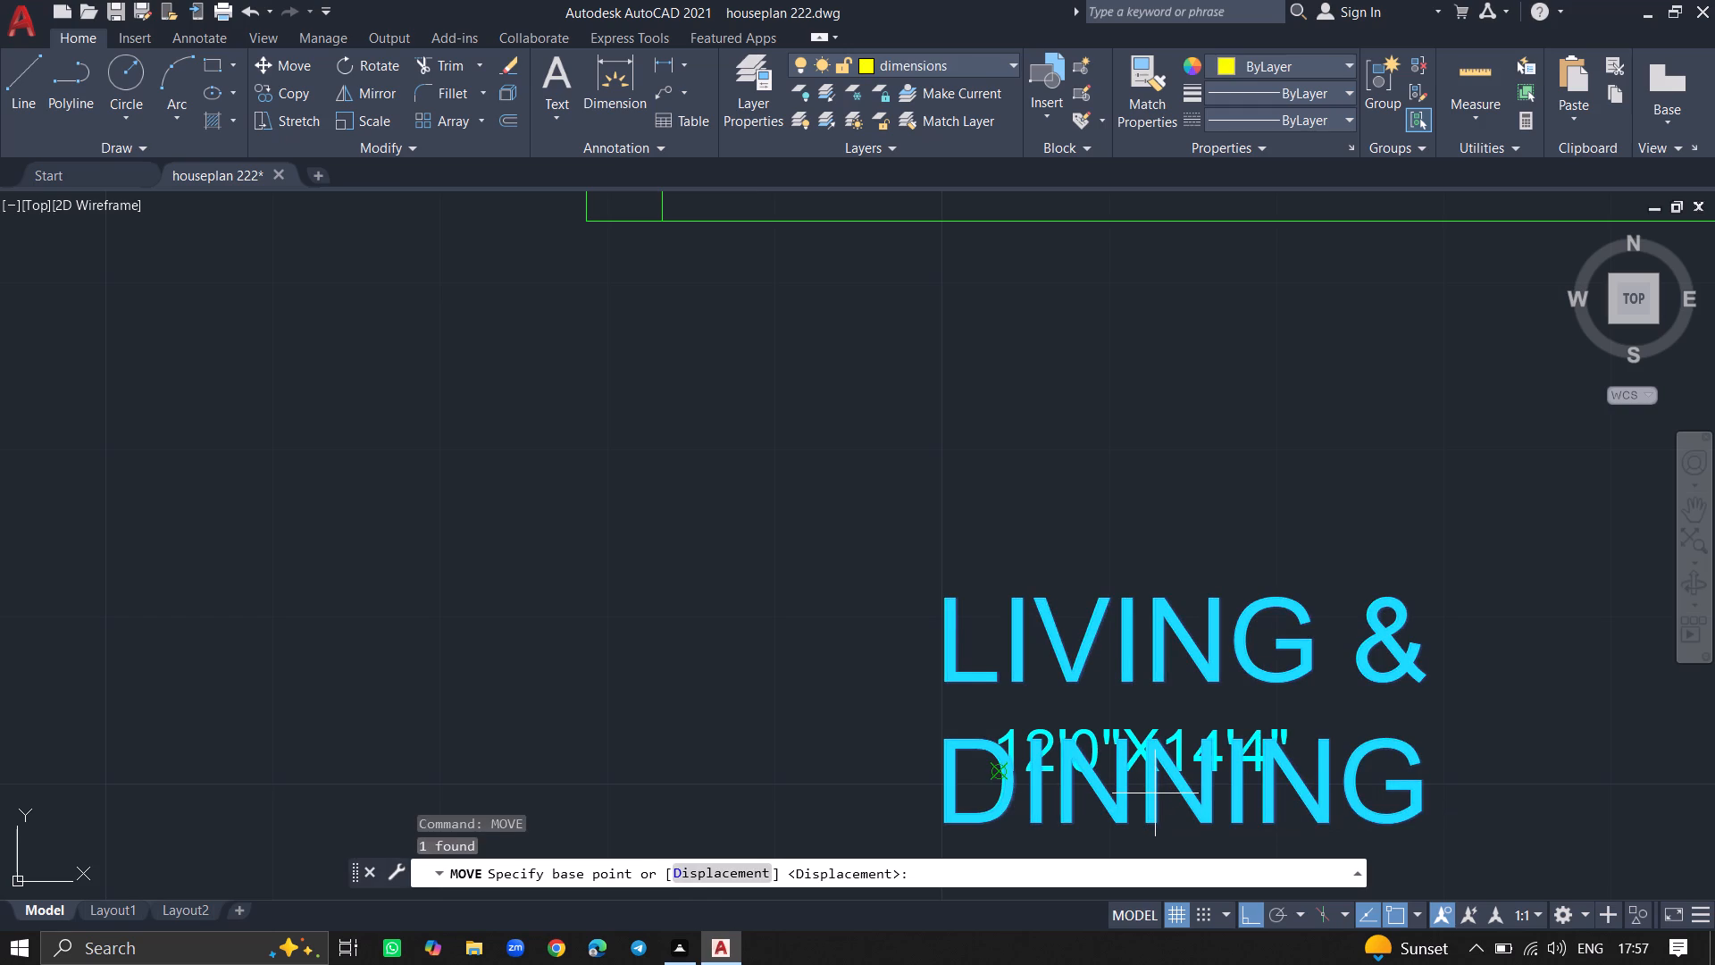
click(1155, 793)
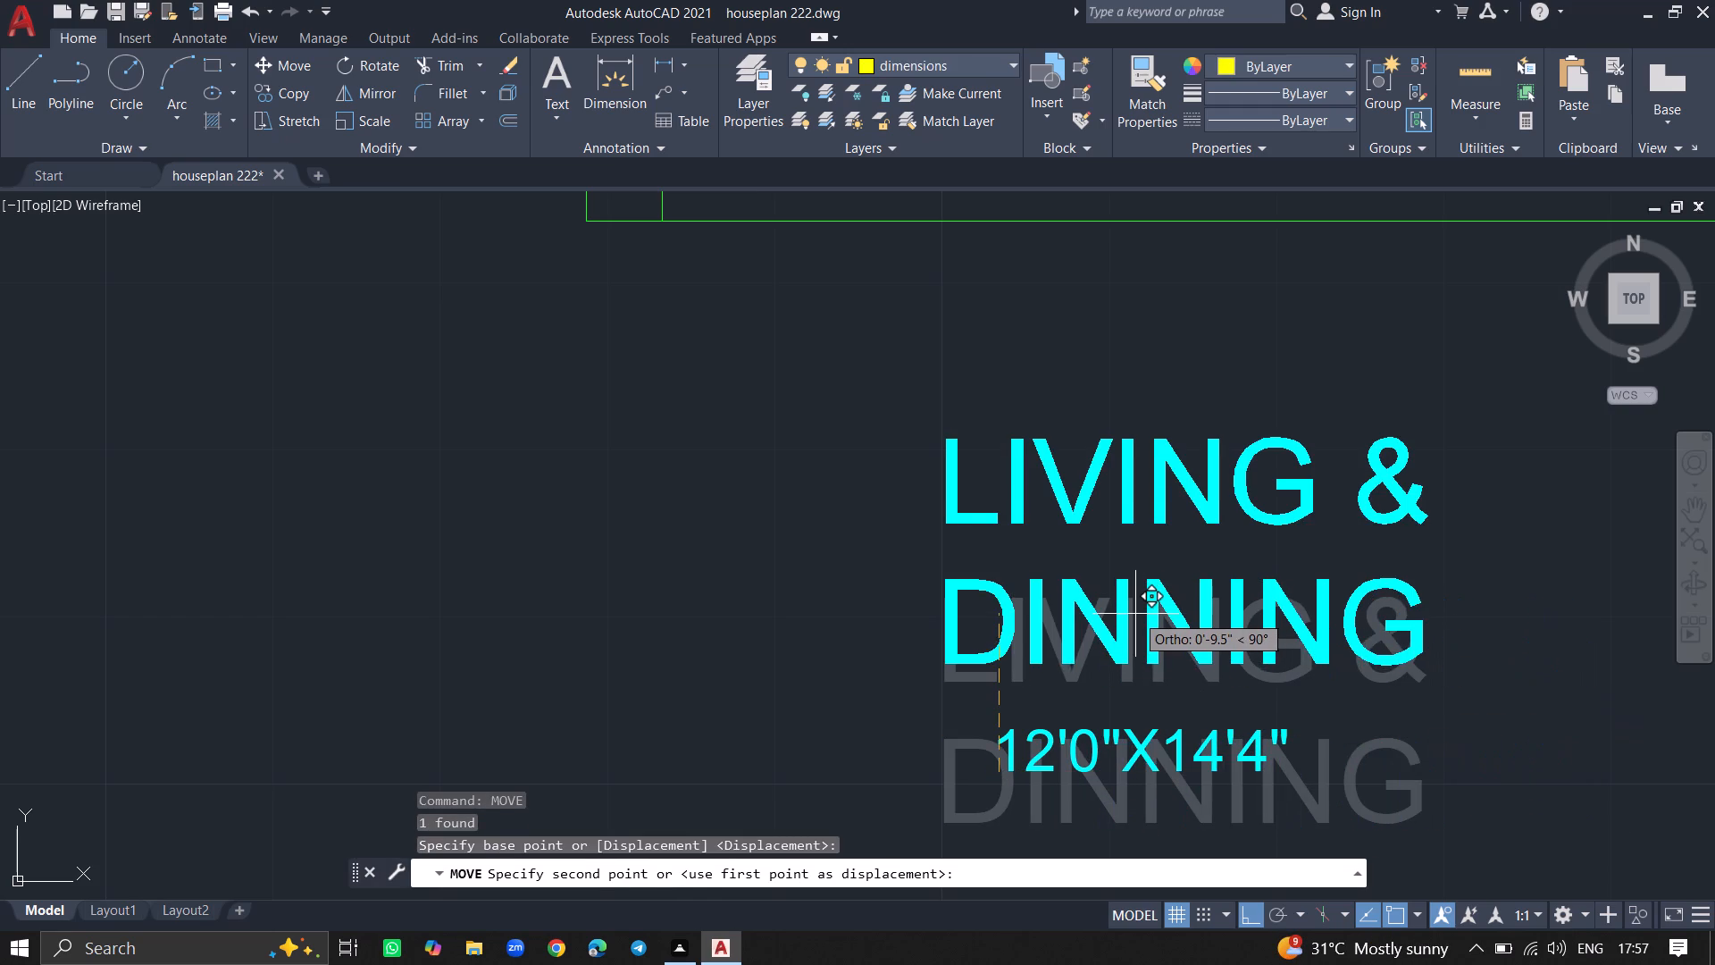
click(1134, 600)
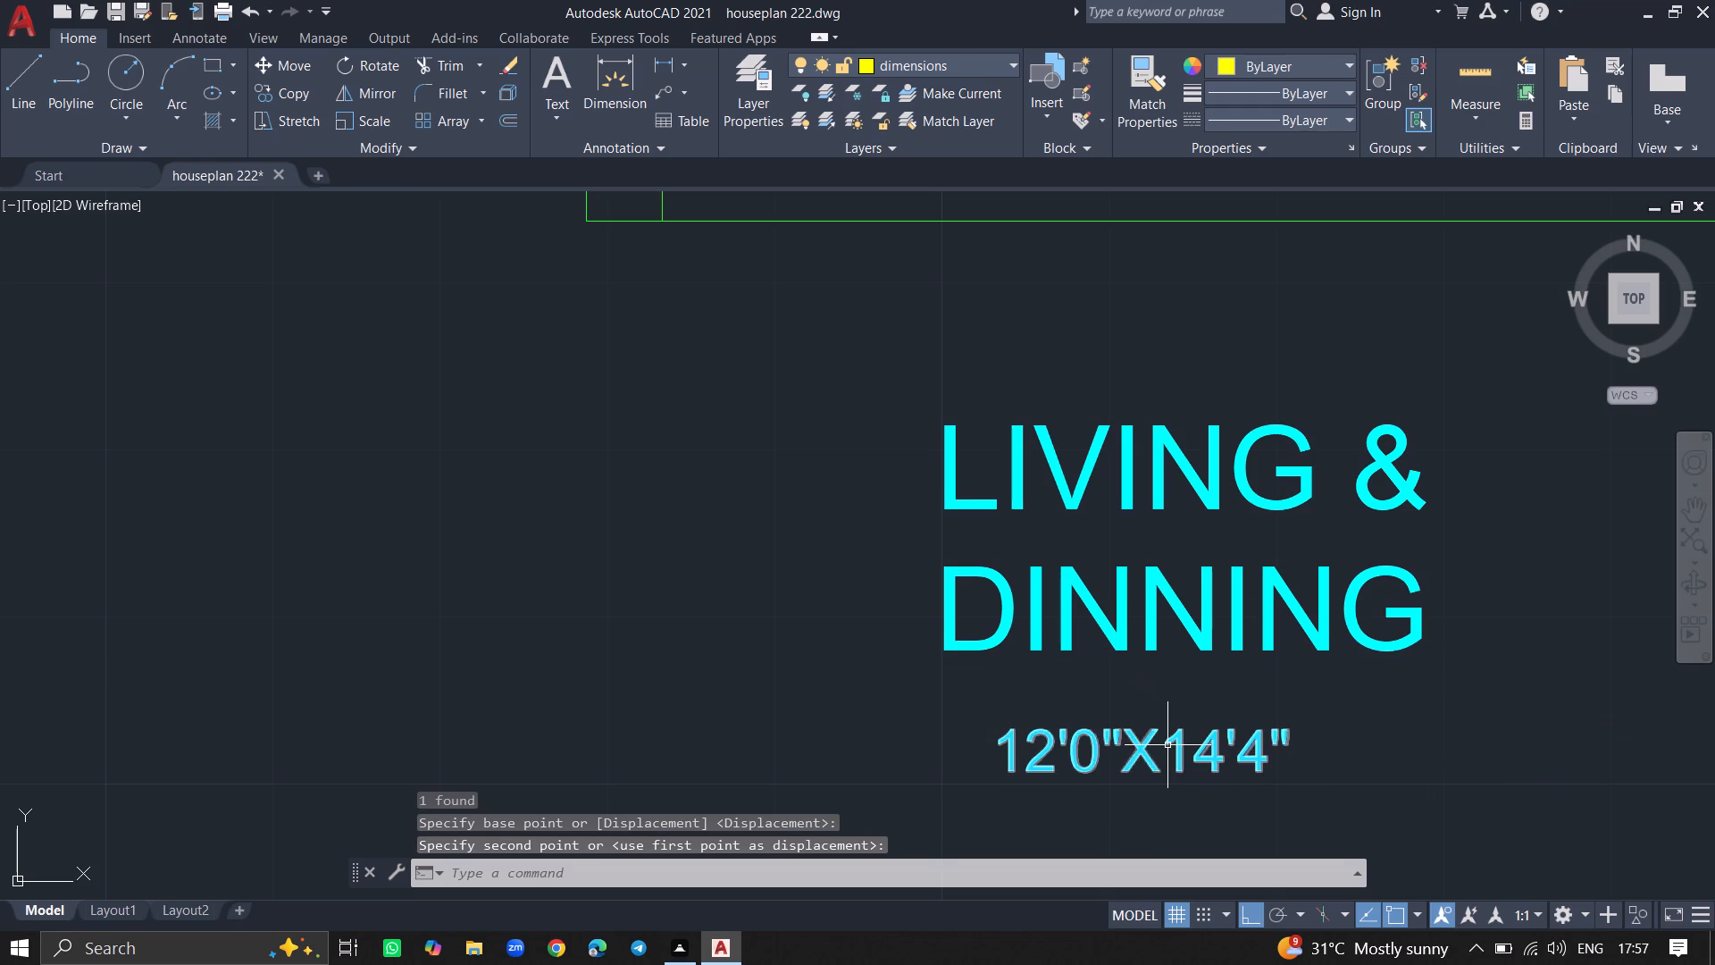
Set the text height of the 12'0"X14'4" size text under the LIVING & DINNING label to 5".
click(1167, 747)
text(PR)
key(Return)
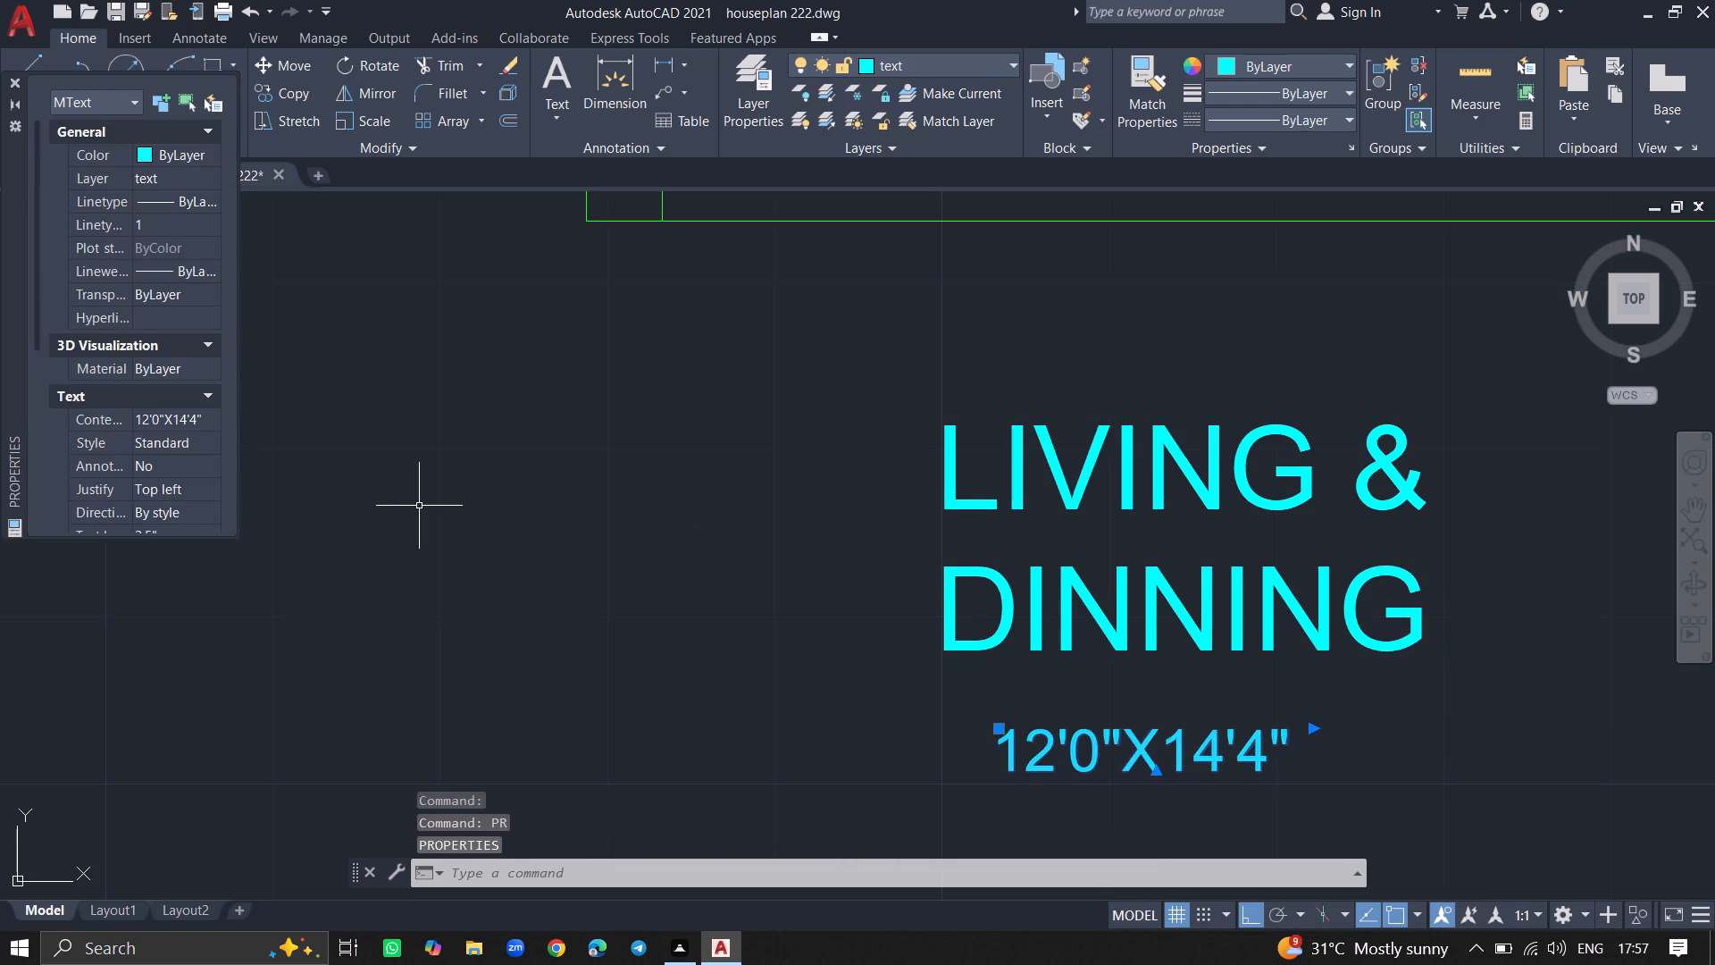
click(29, 391)
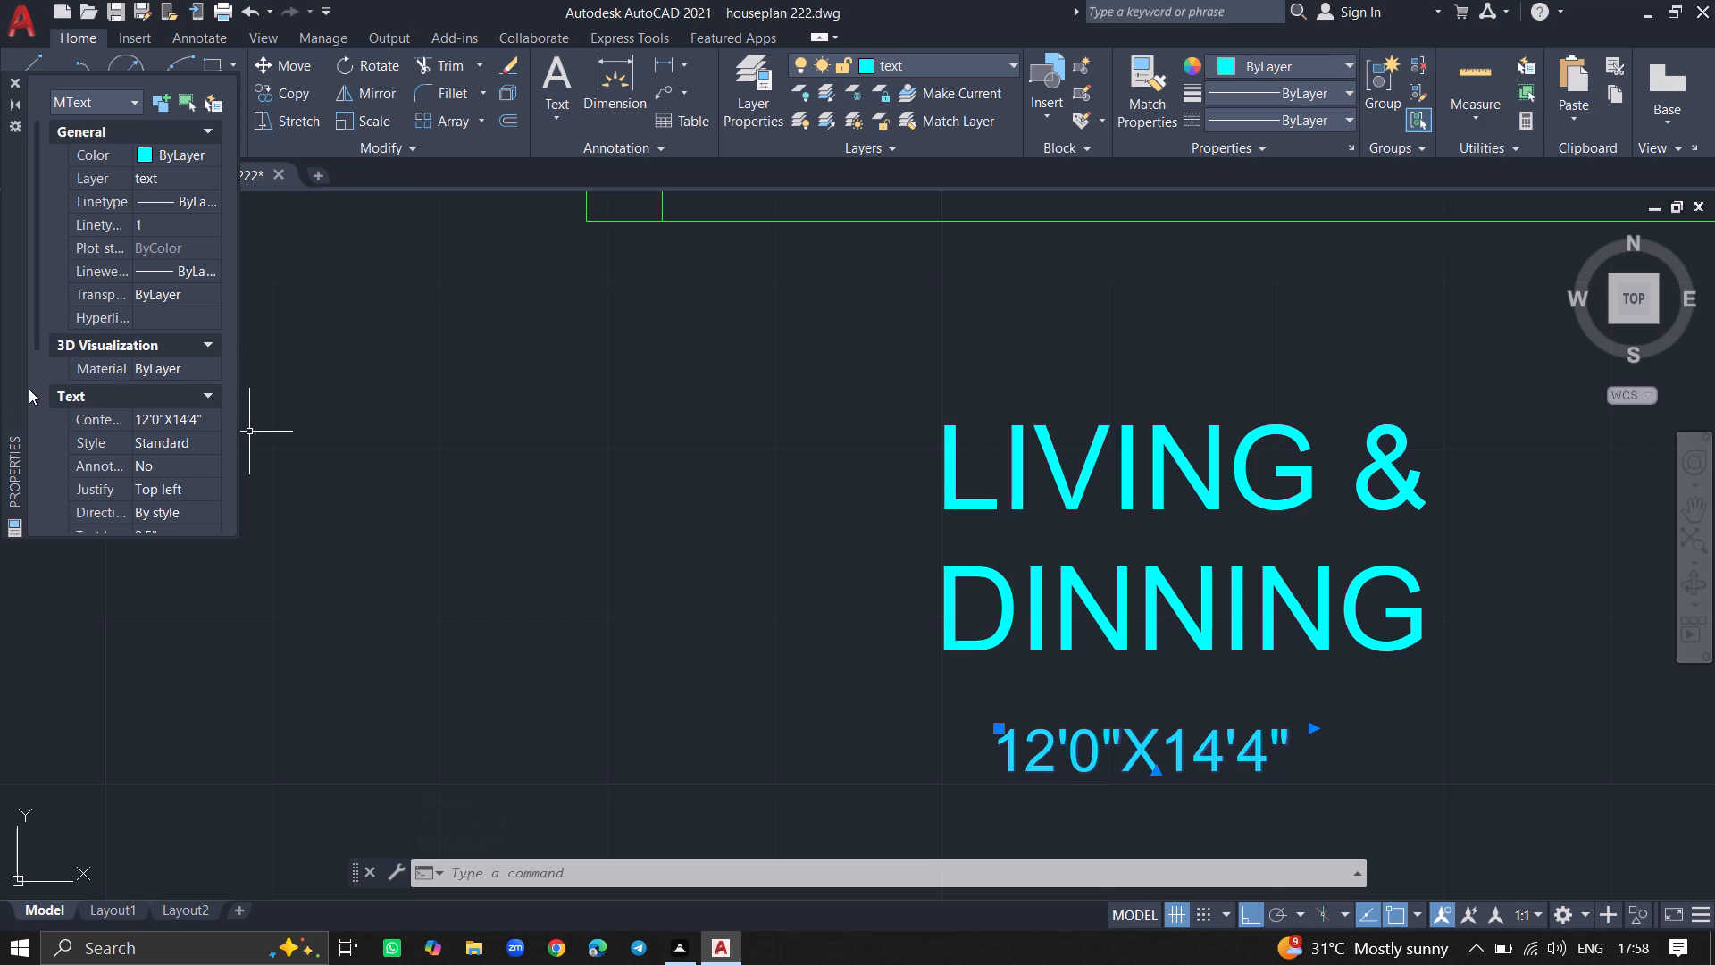
click(35, 374)
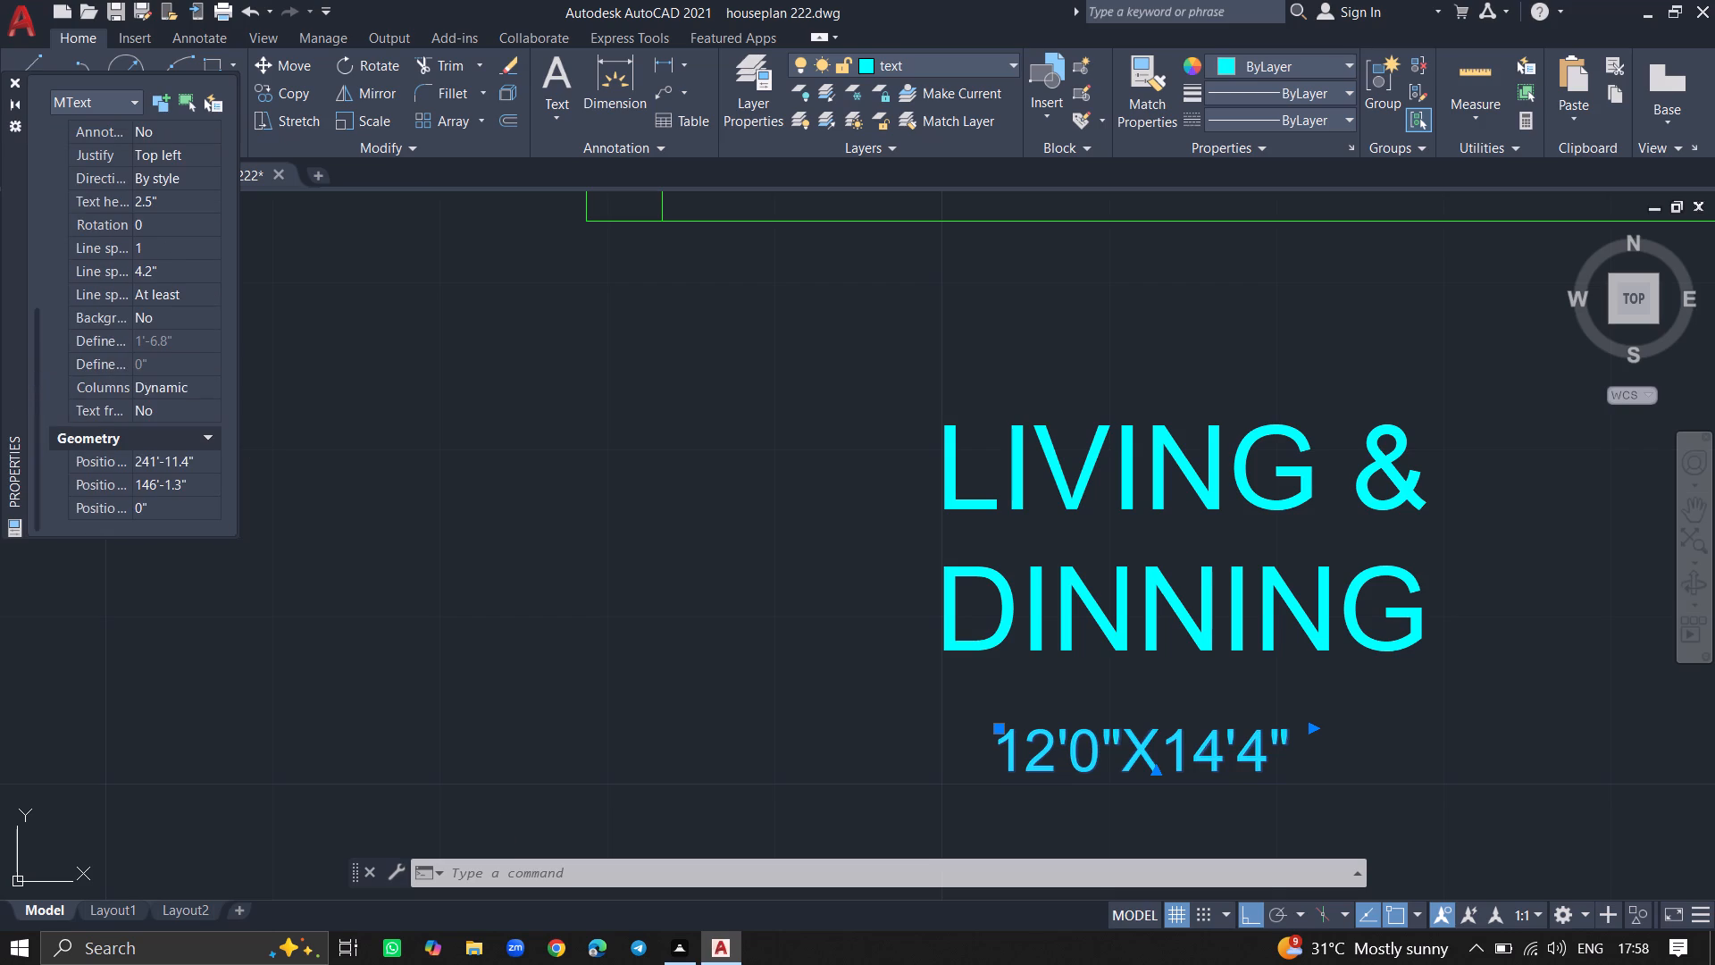
click(183, 189)
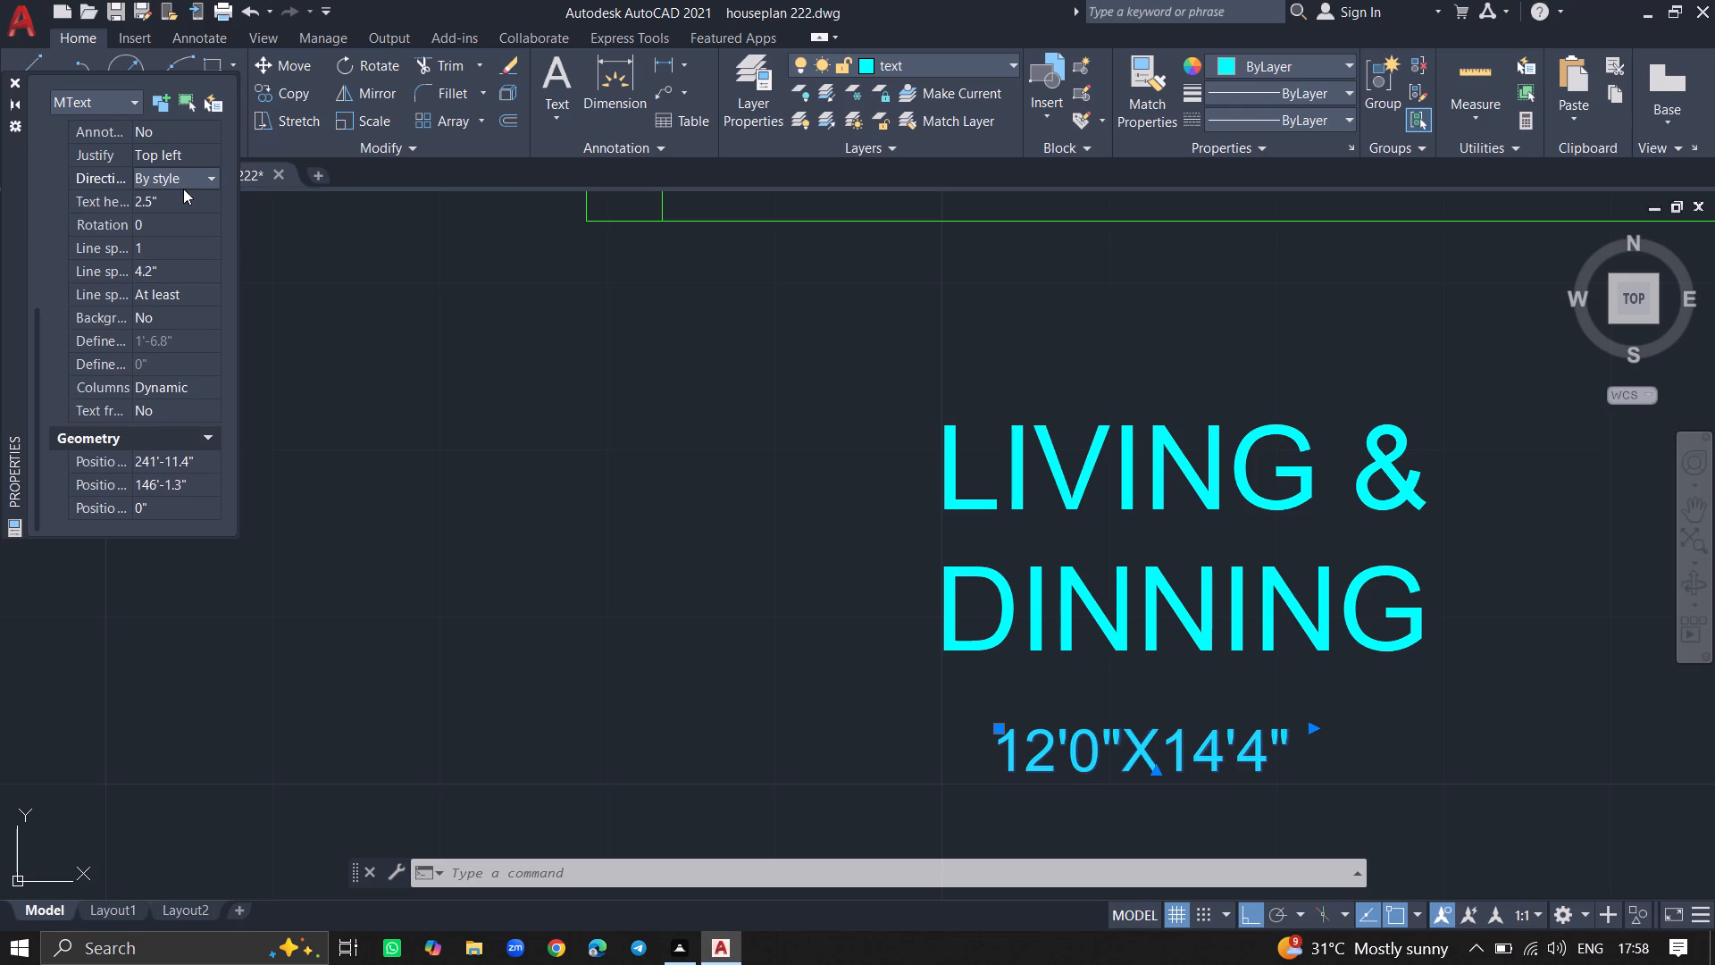
click(183, 196)
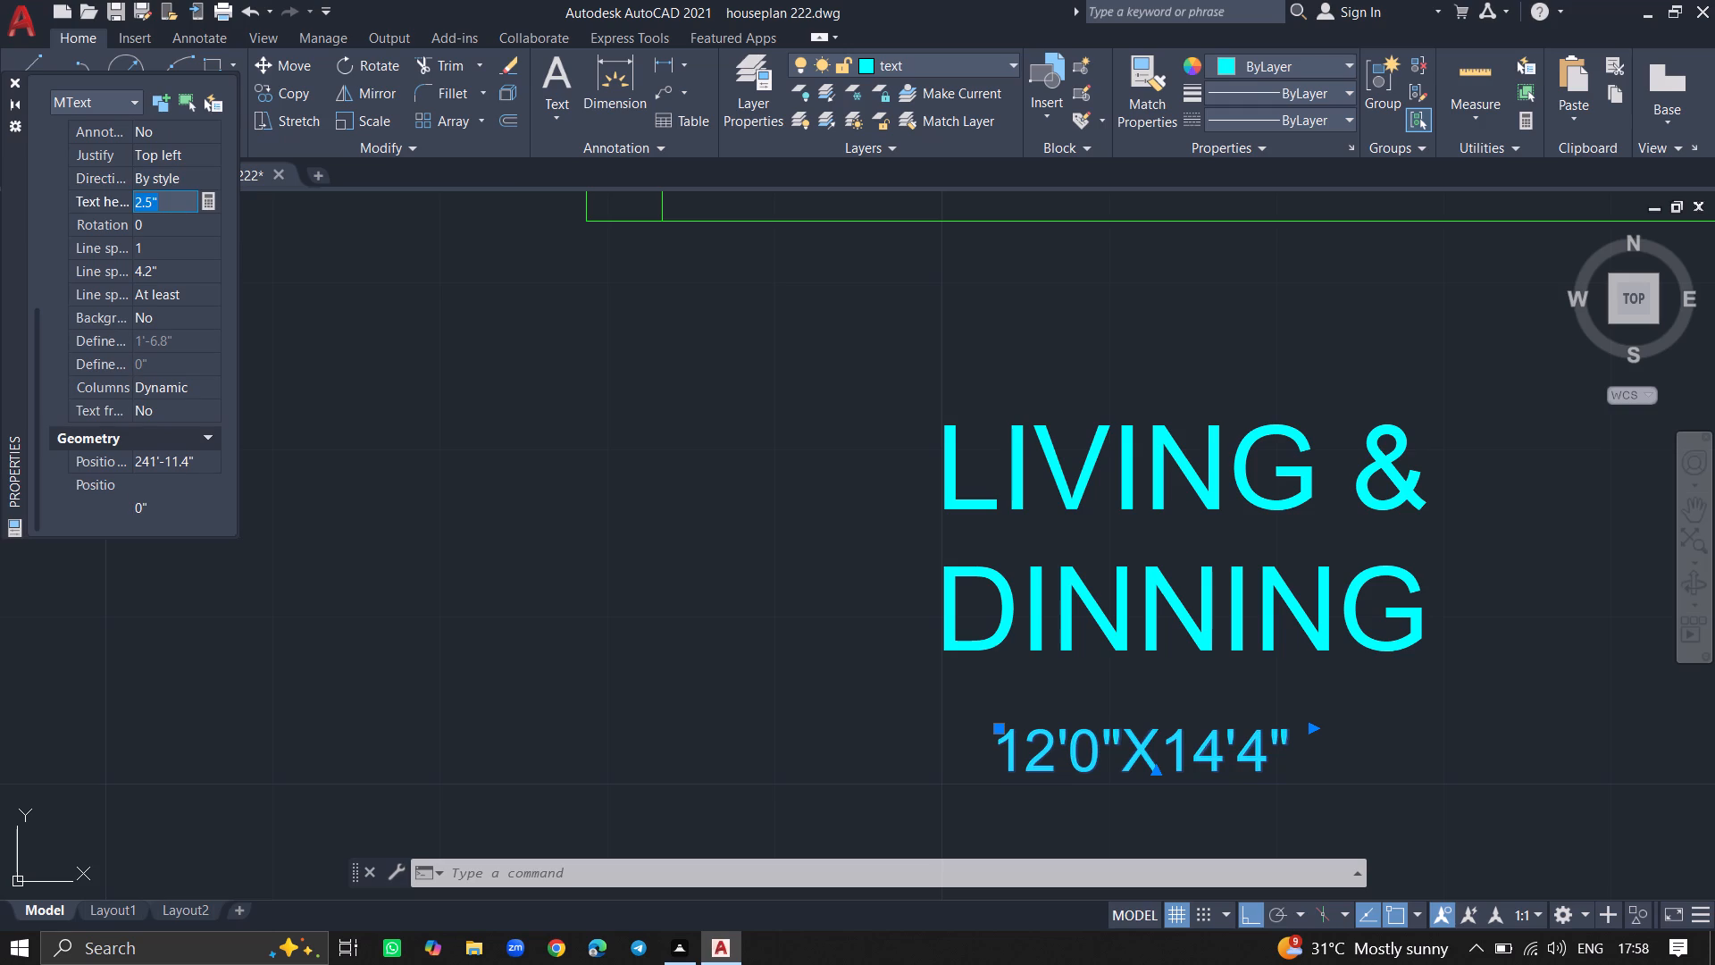
key(5)
key(shift+quotedbl)
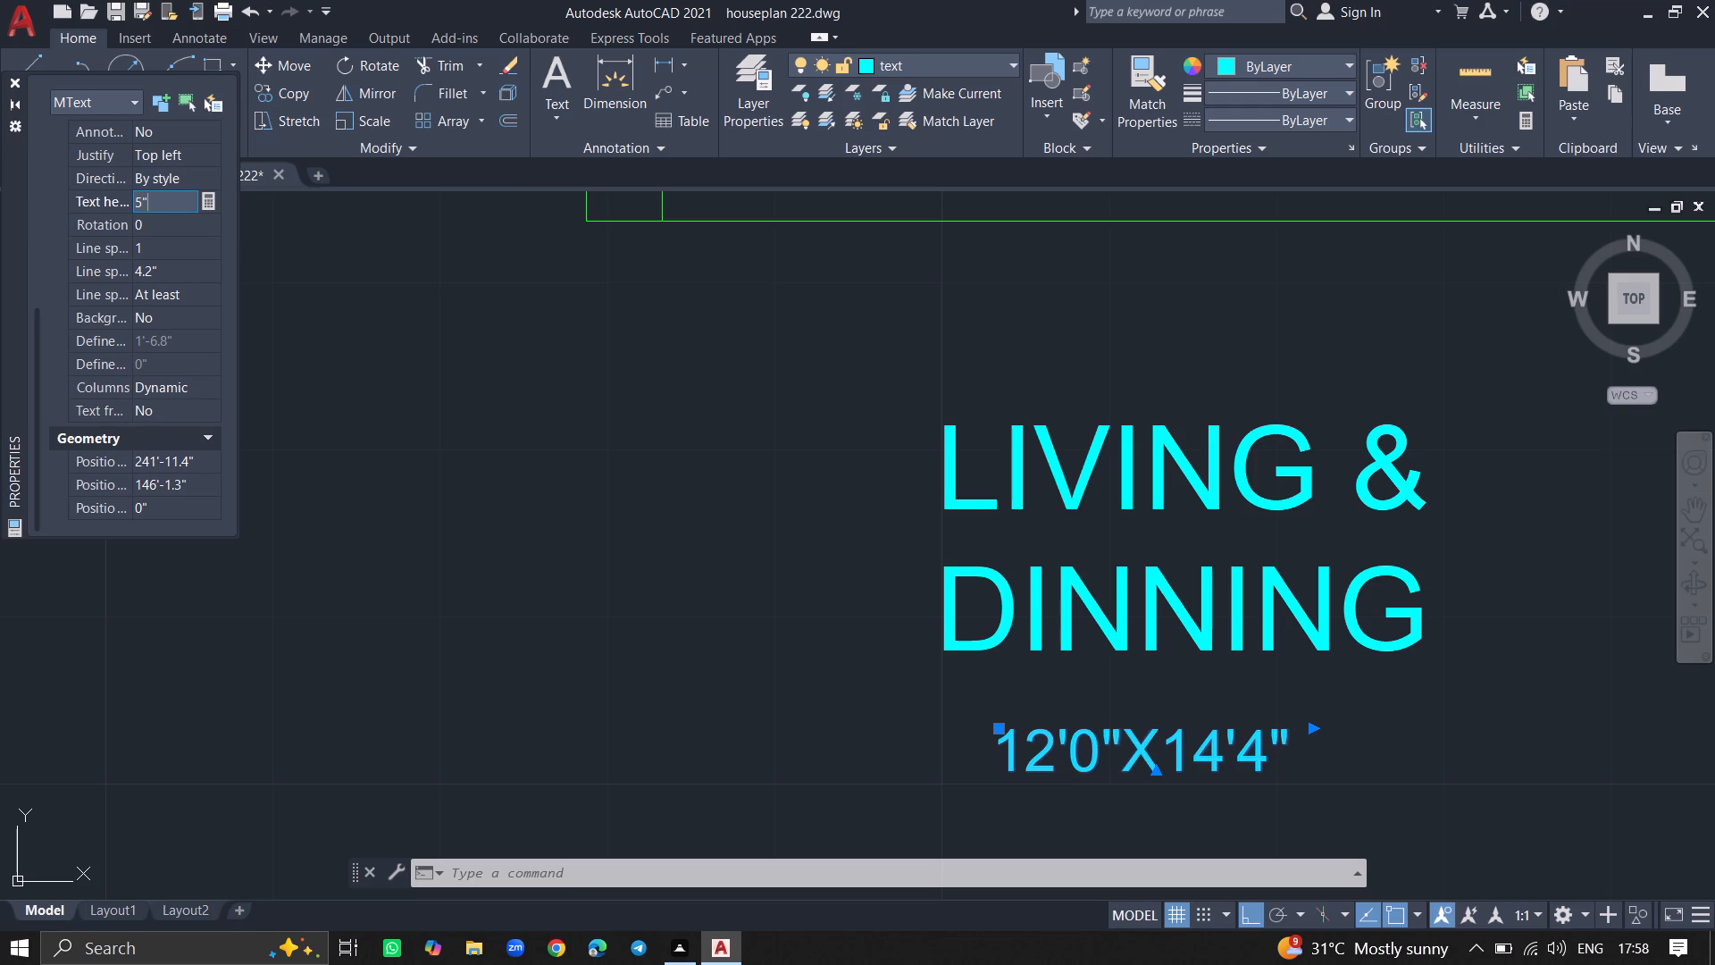
key(Return)
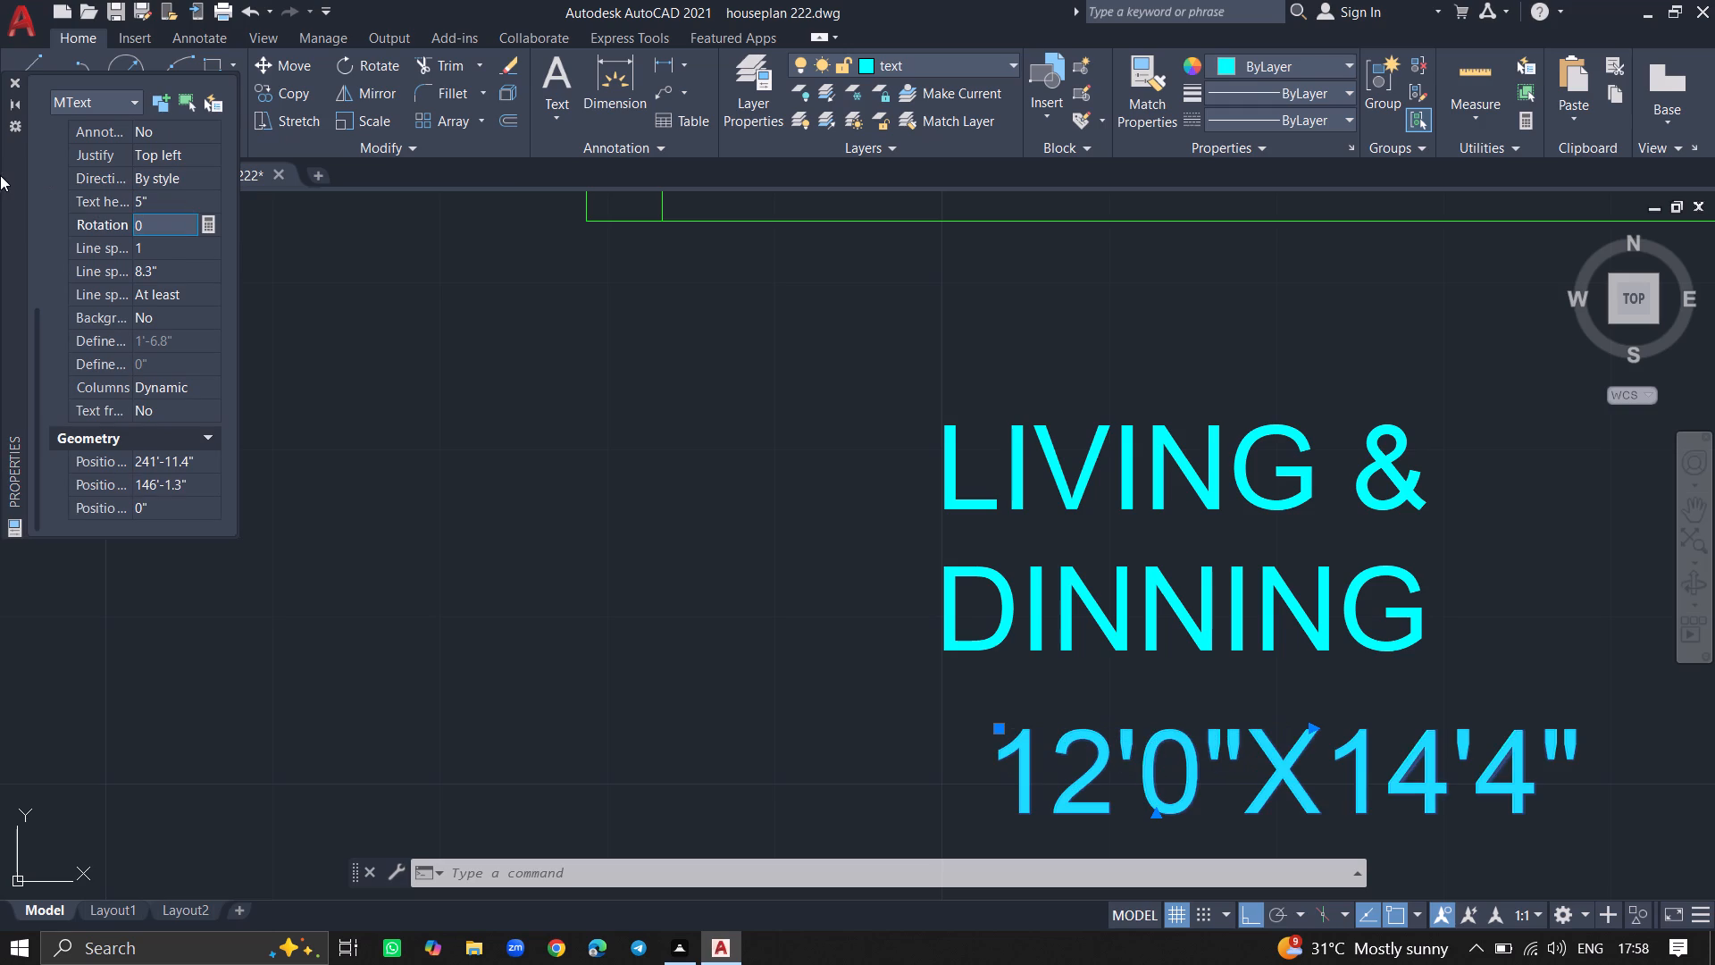
click(13, 76)
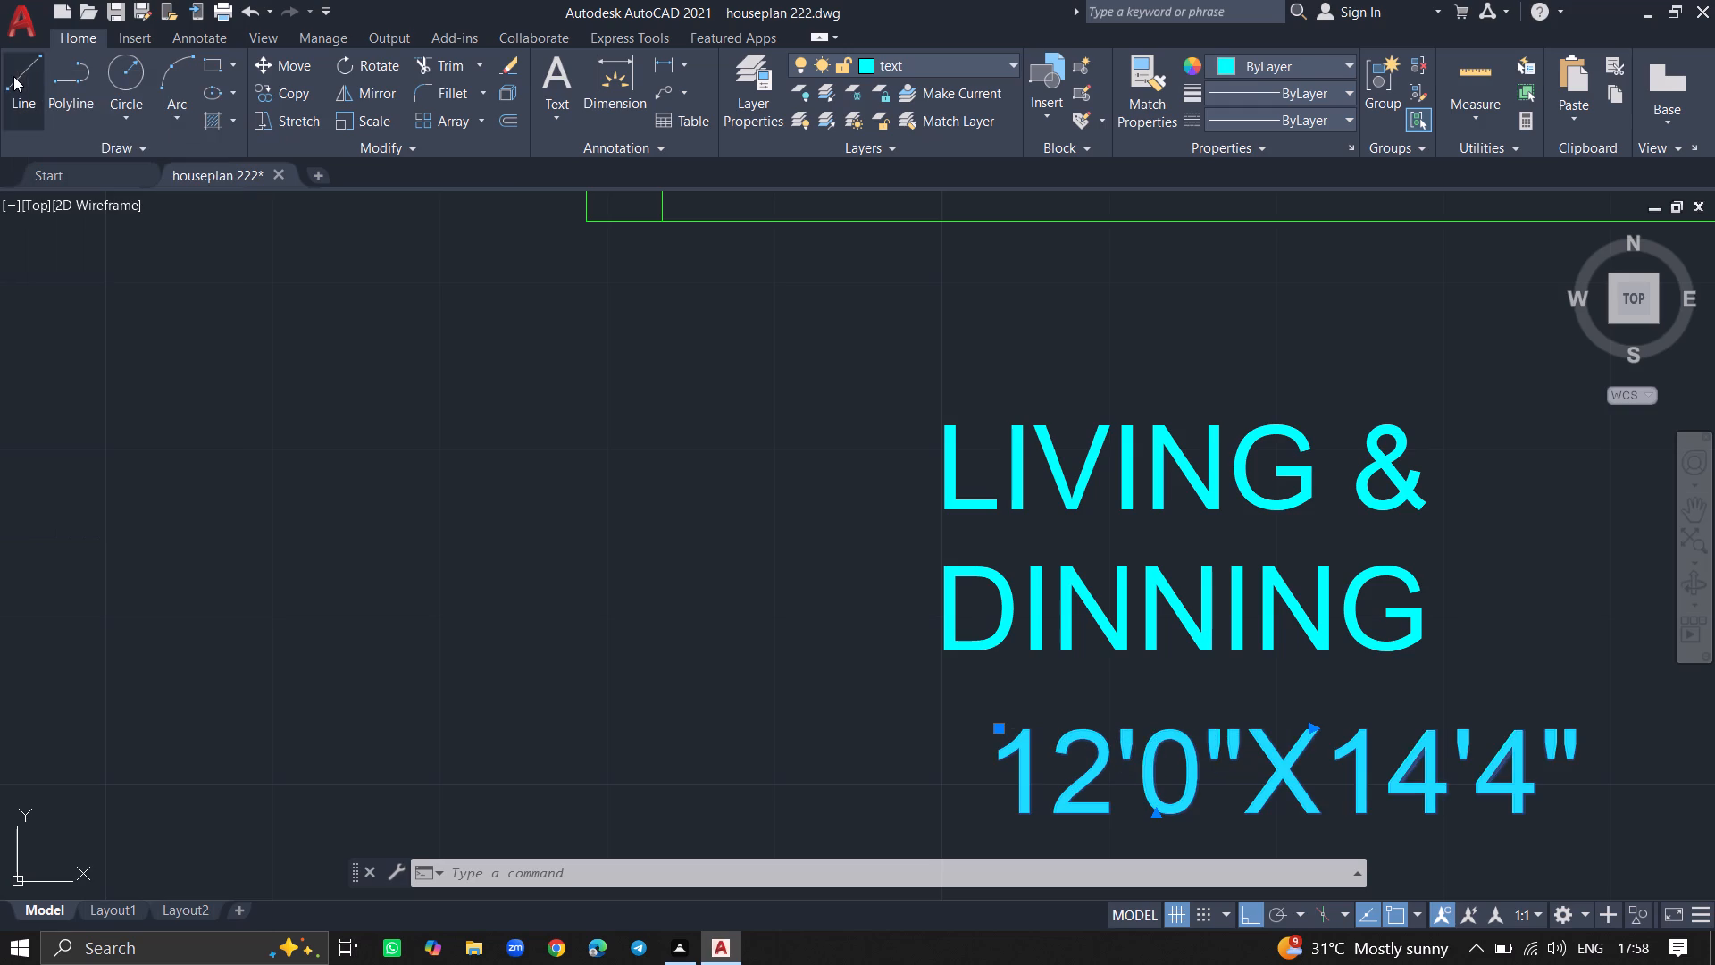
key(Escape)
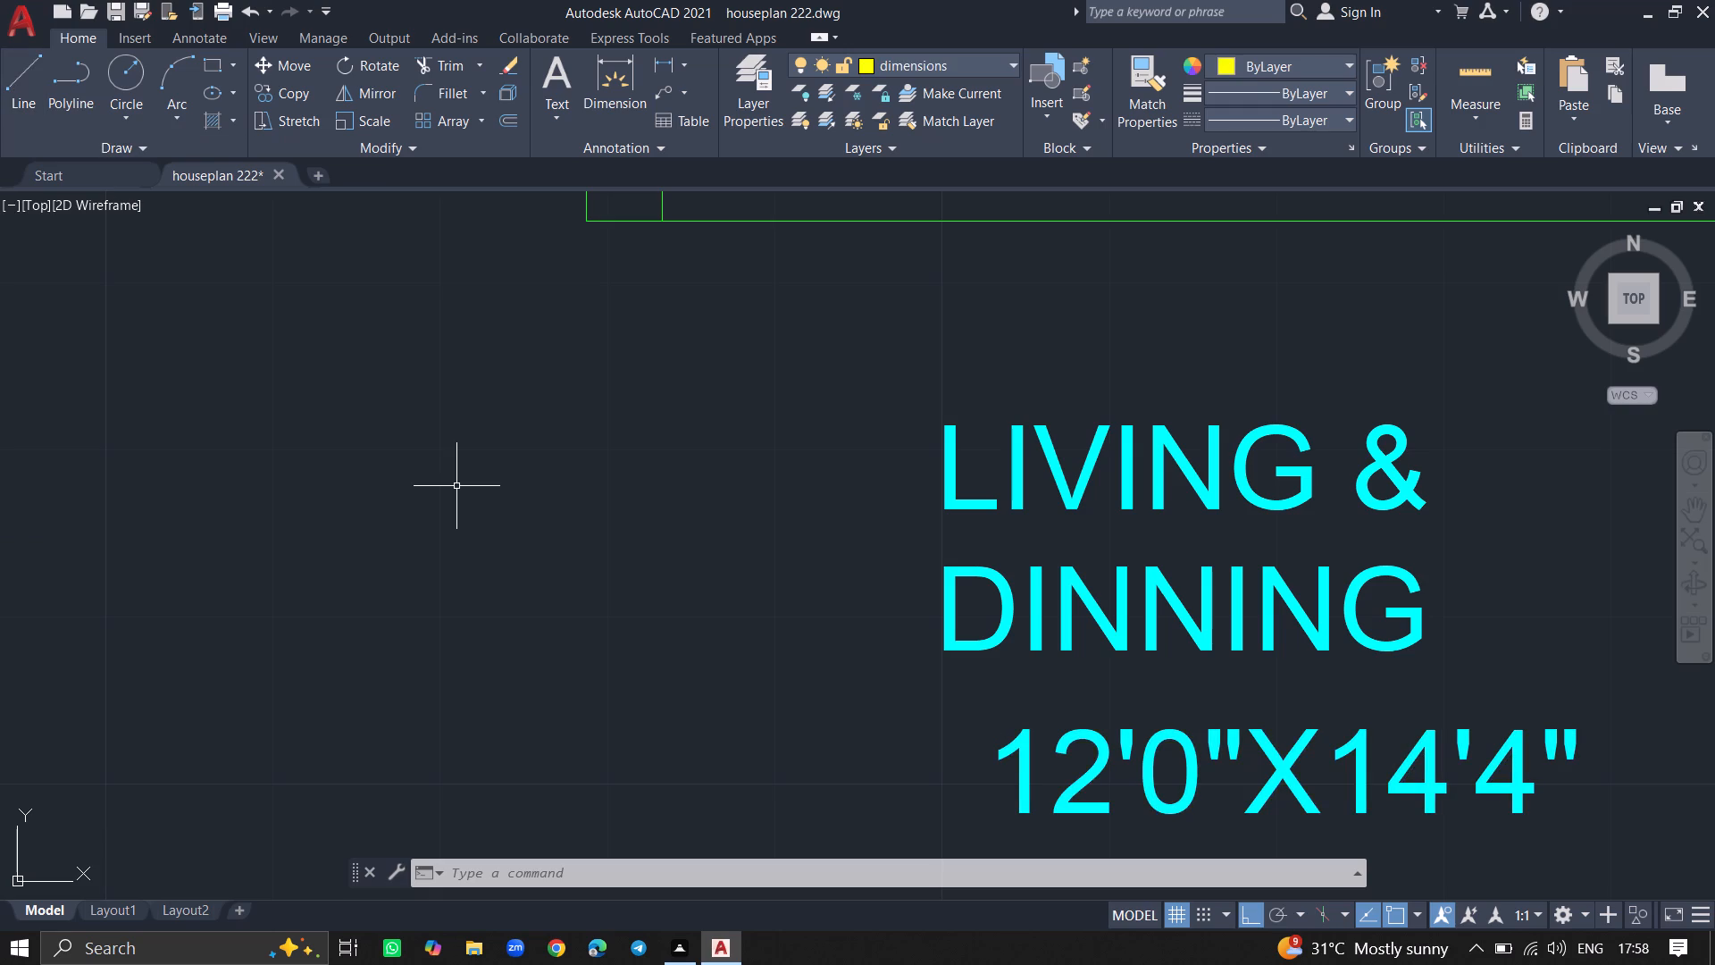
Examine the STAIRCASE label and its overlapping size text beside the stairs.
ctrl+scroll(456, 486, down, 2)
ctrl+scroll(595, 549, down, 1)
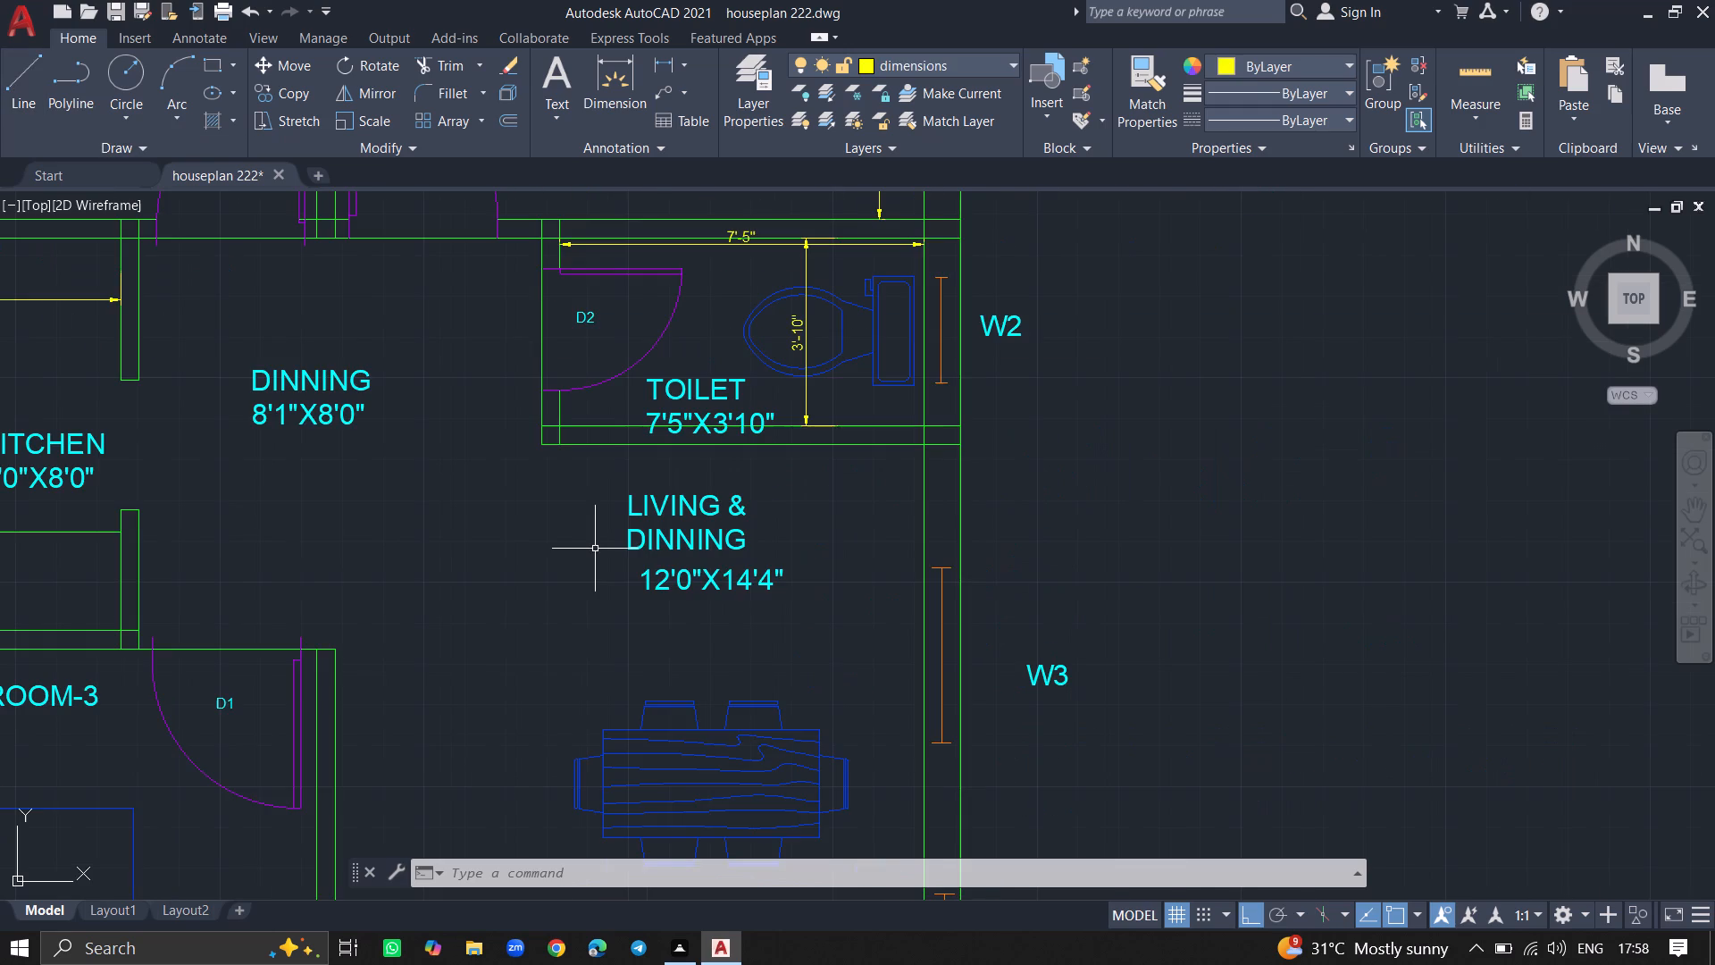
ctrl+scroll(652, 583, down, 6)
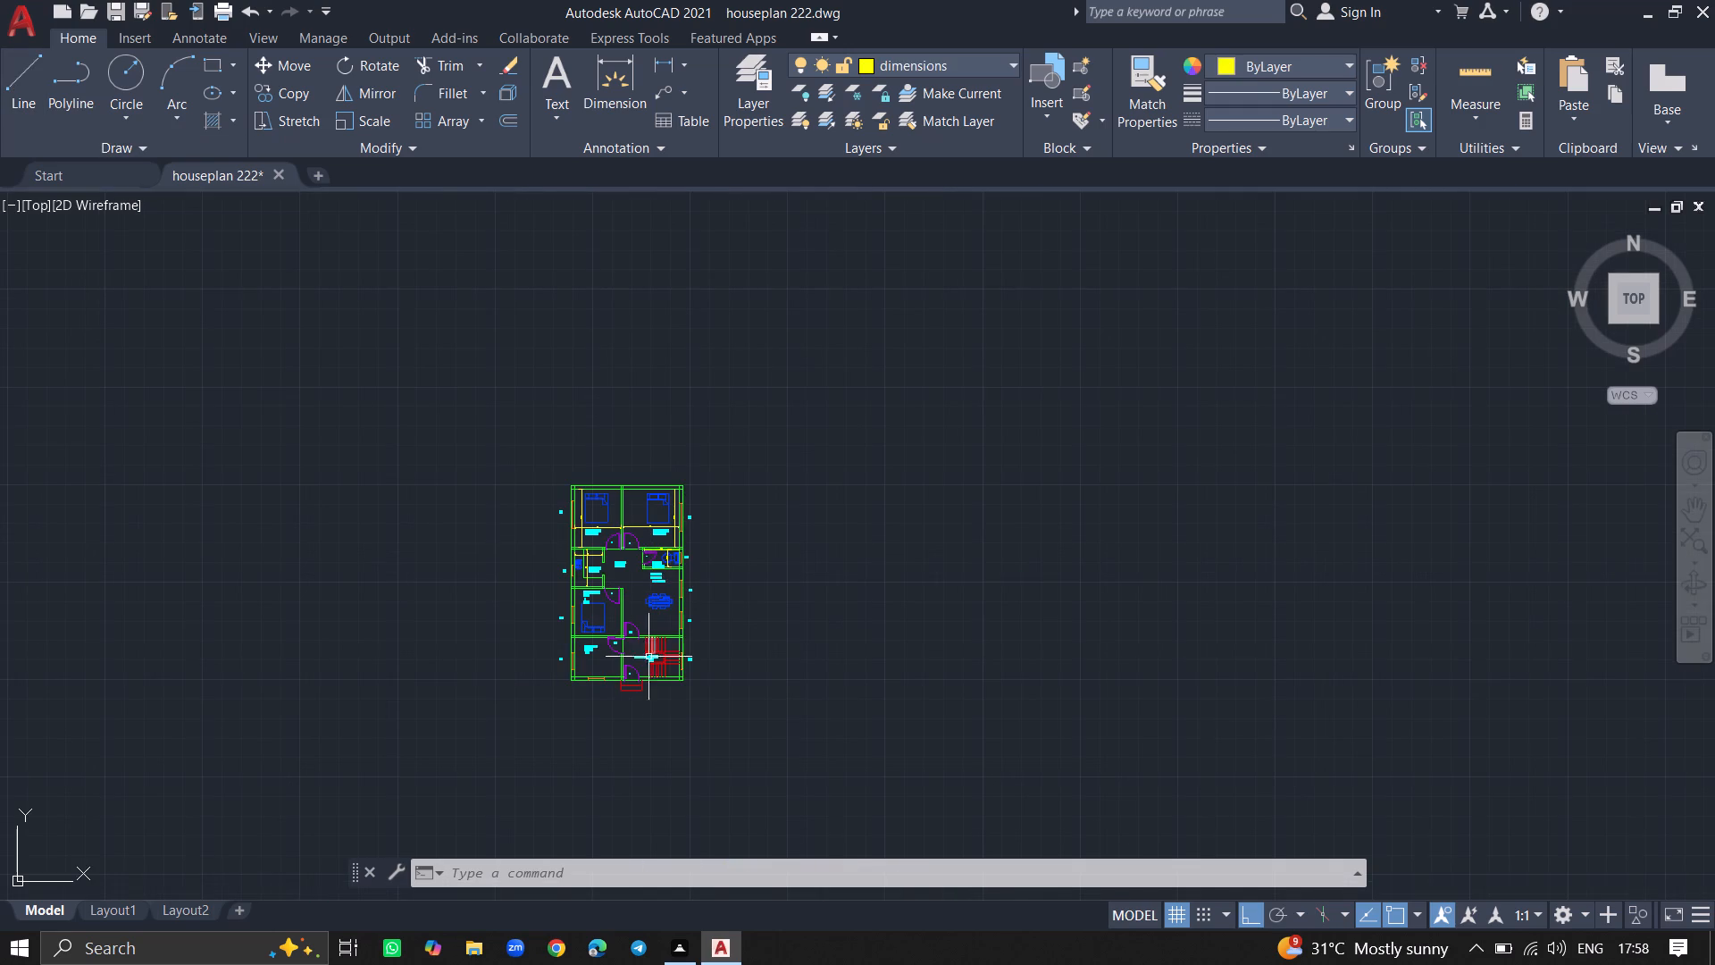
ctrl+scroll(645, 673, up, 3)
ctrl+scroll(621, 599, up, 4)
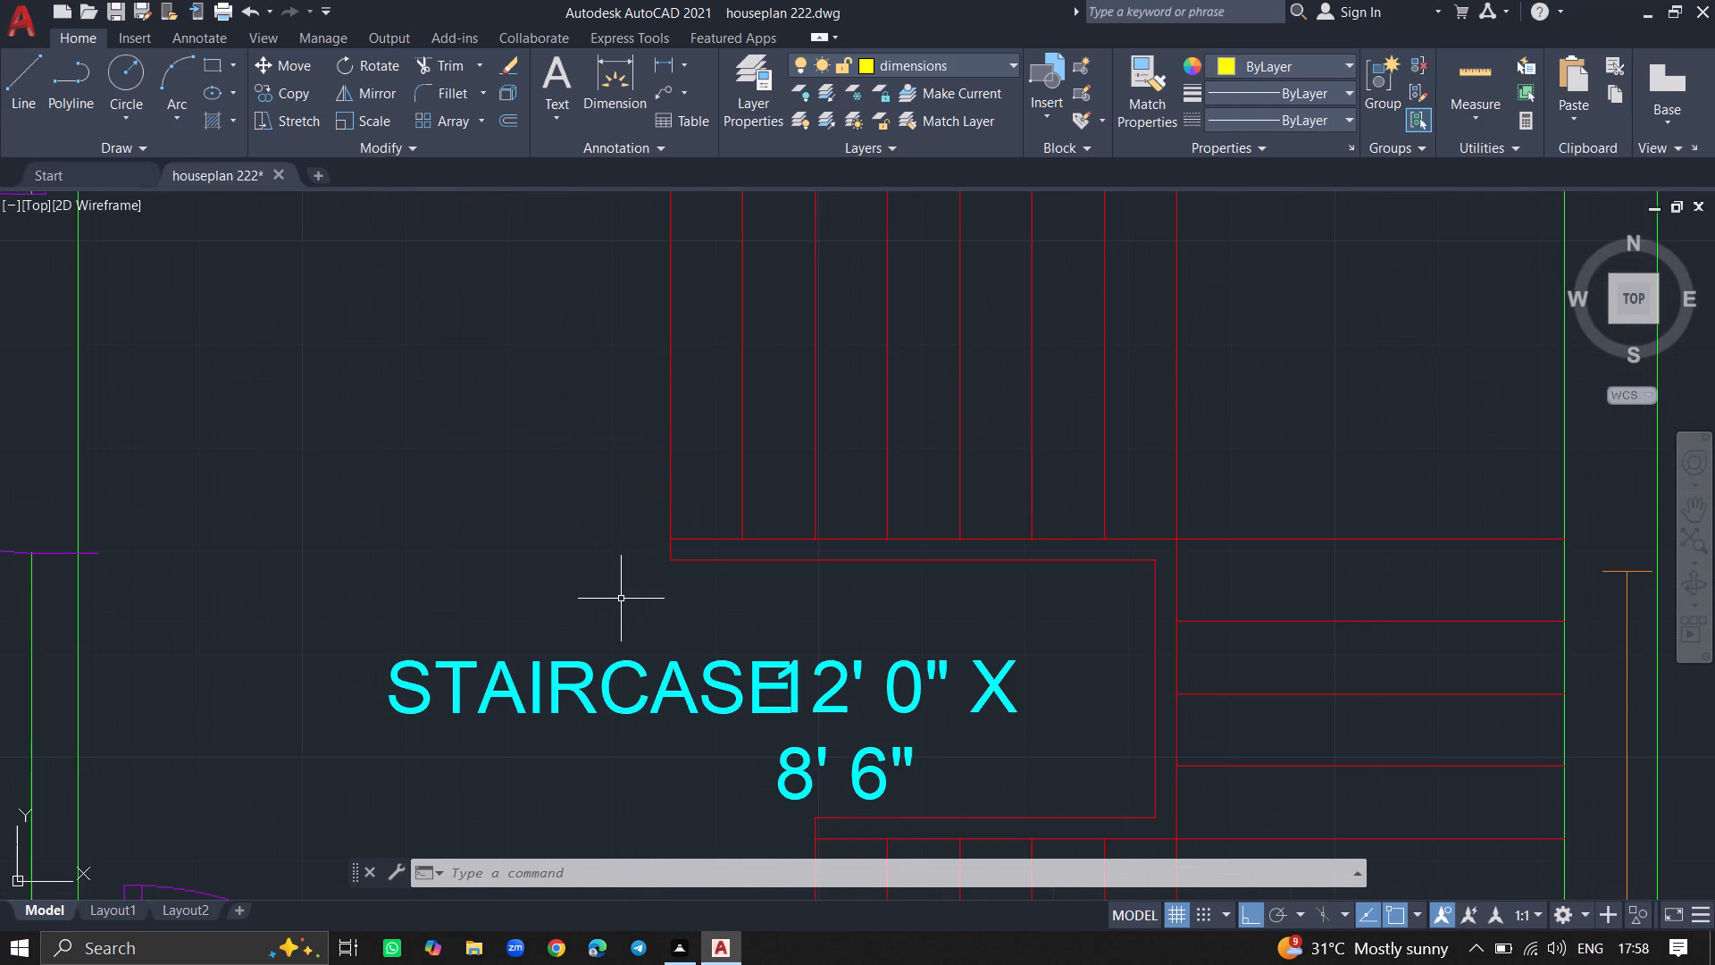
ctrl+scroll(621, 599, down, 1)
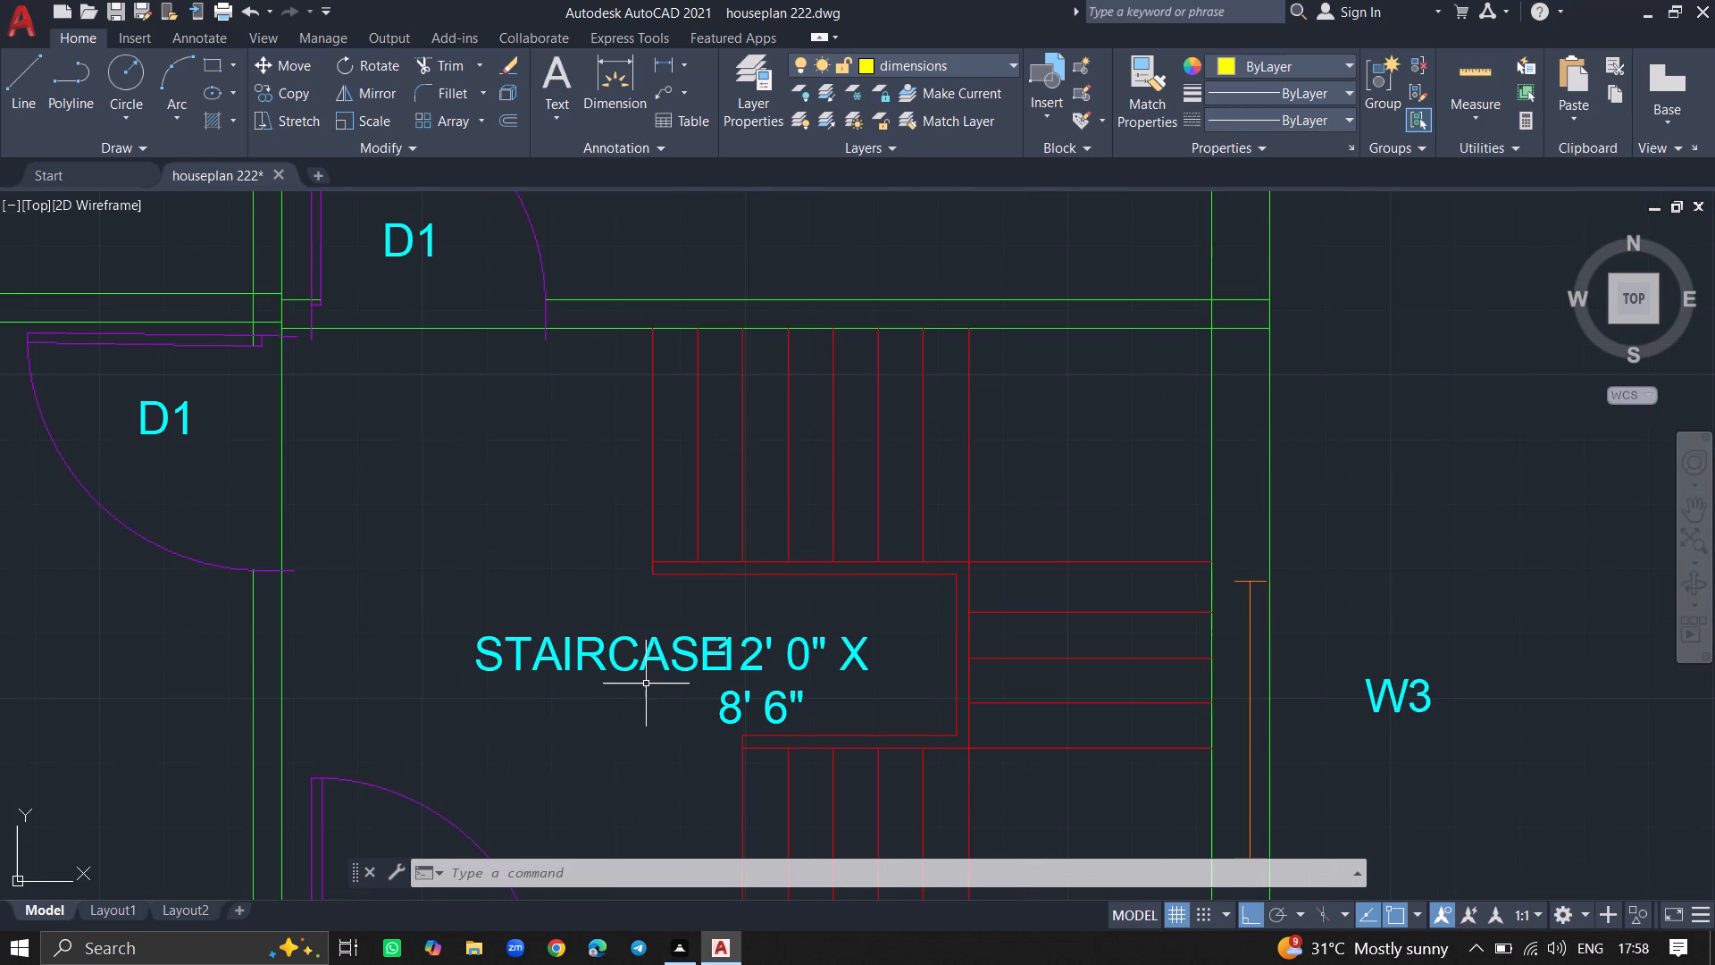
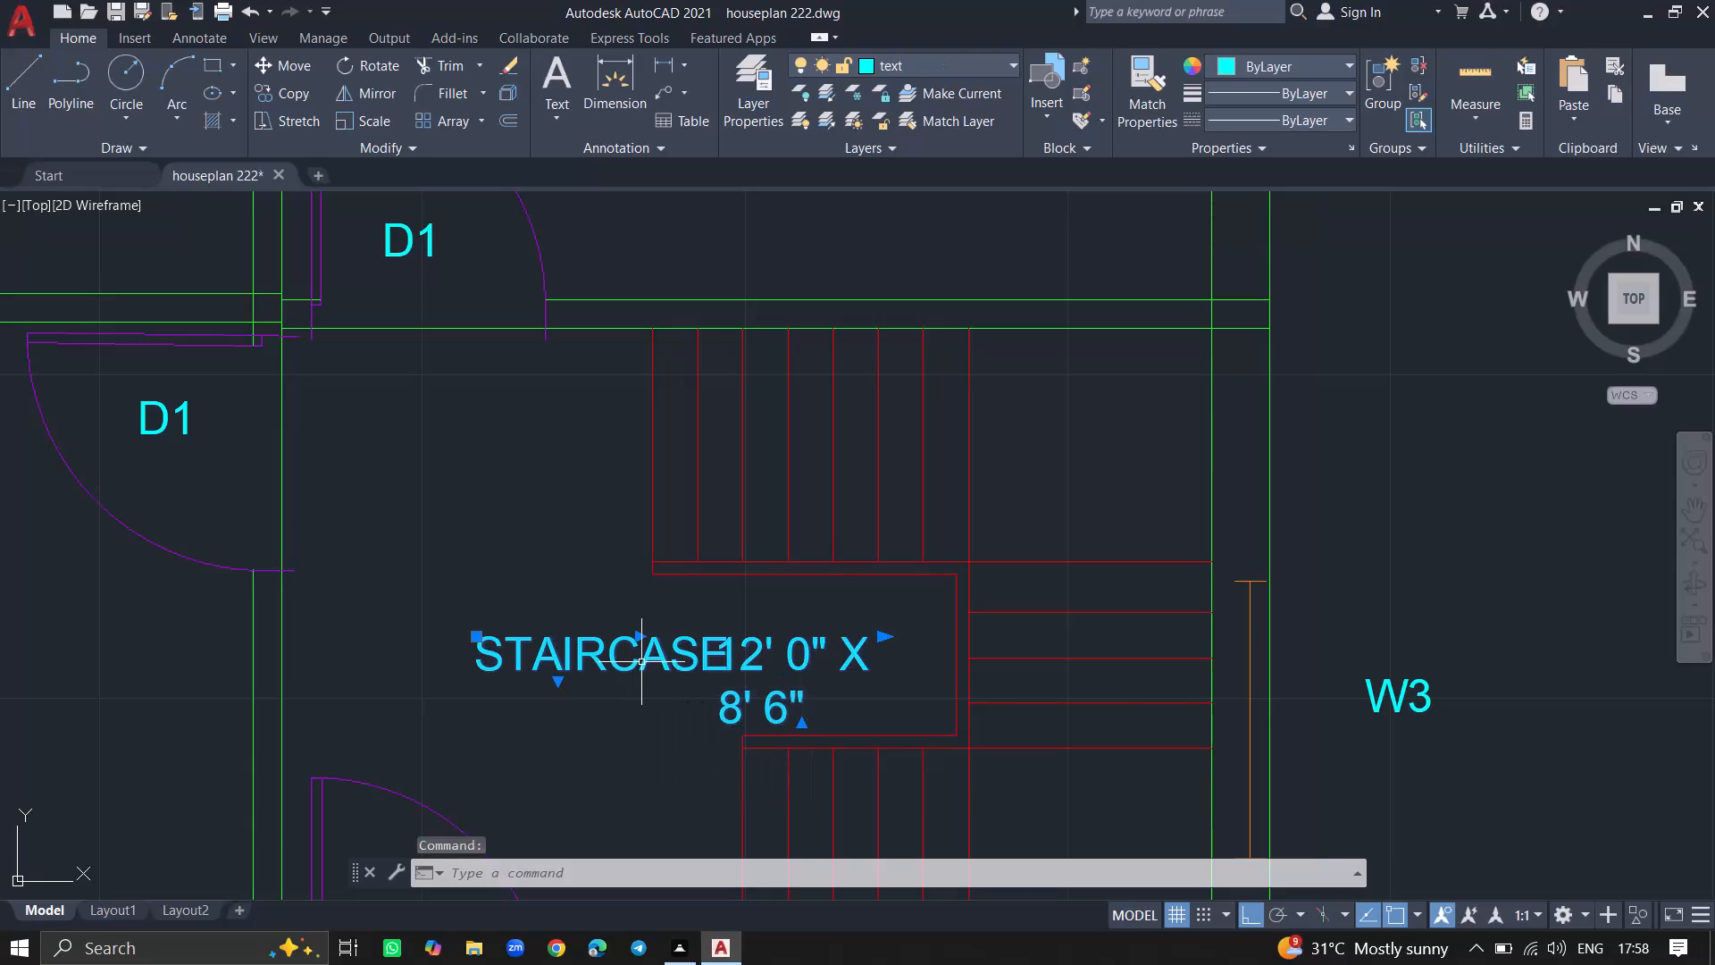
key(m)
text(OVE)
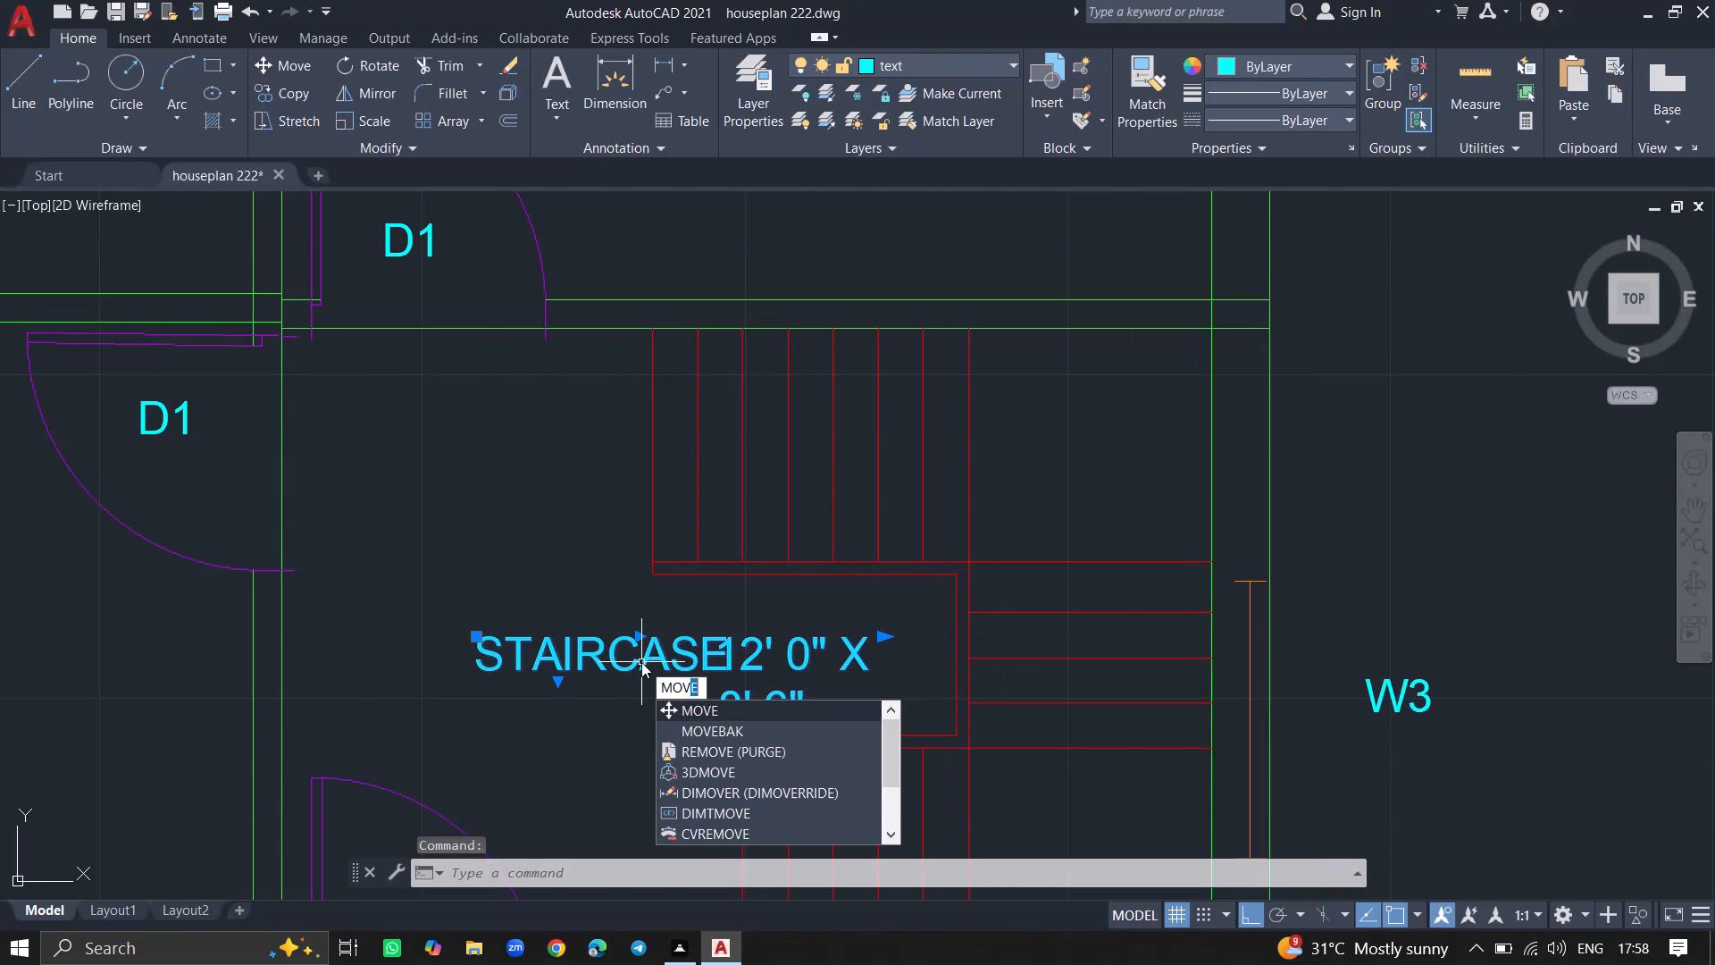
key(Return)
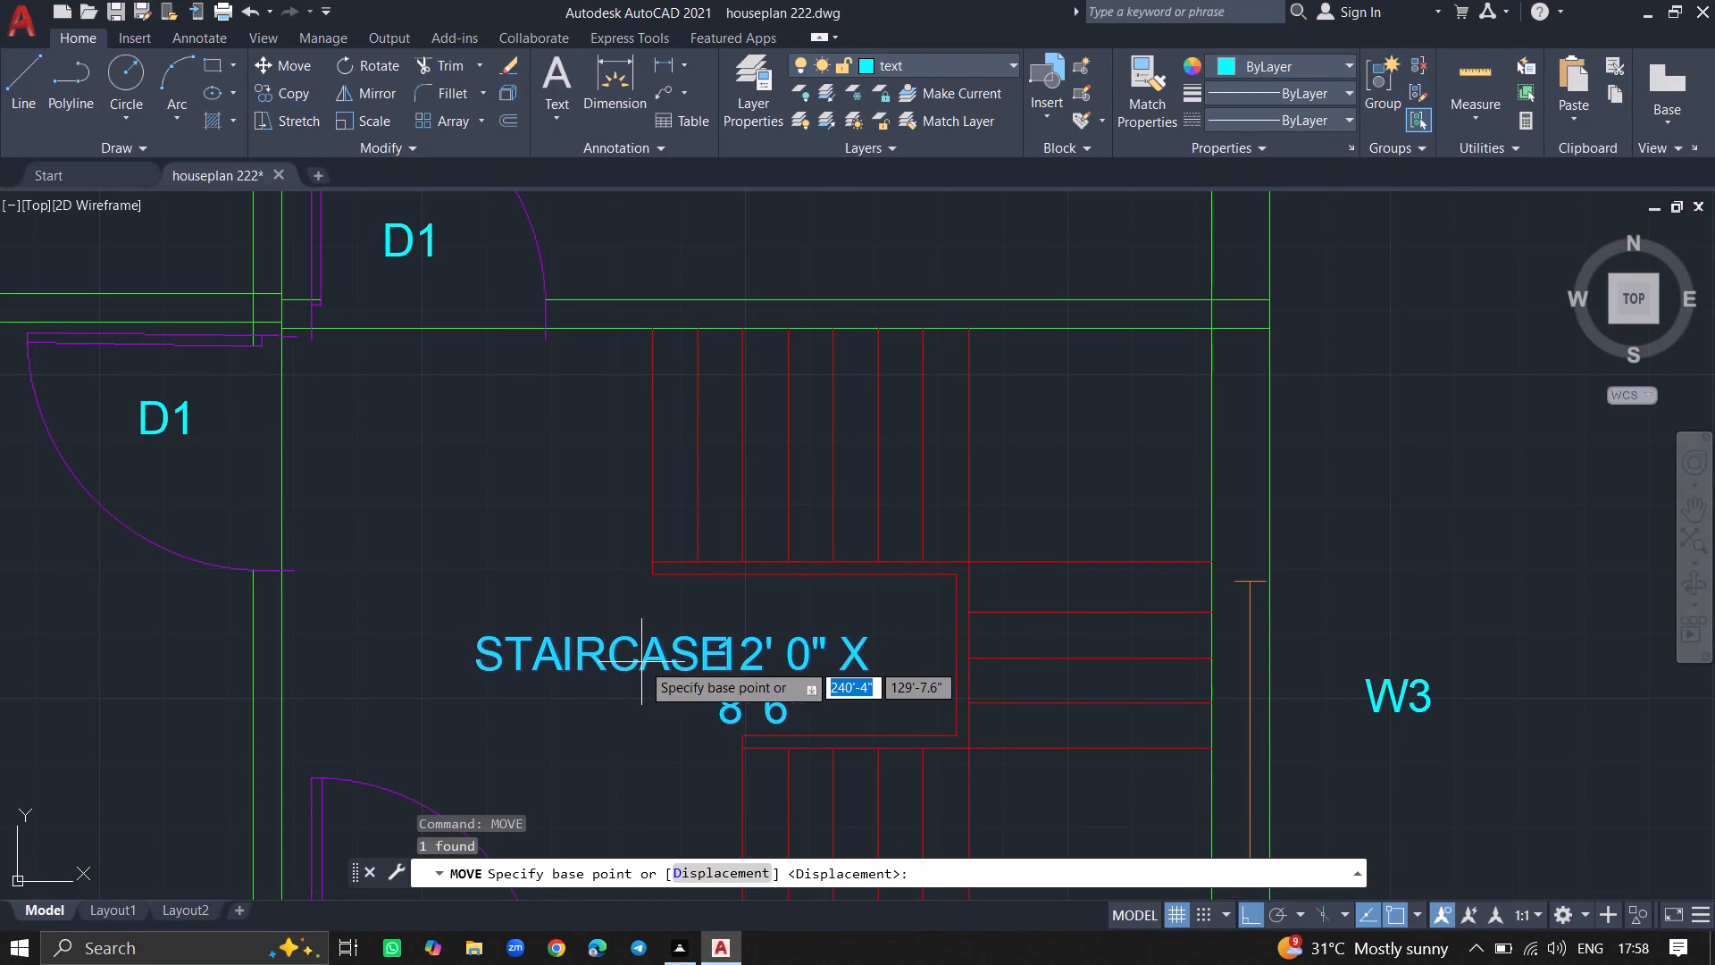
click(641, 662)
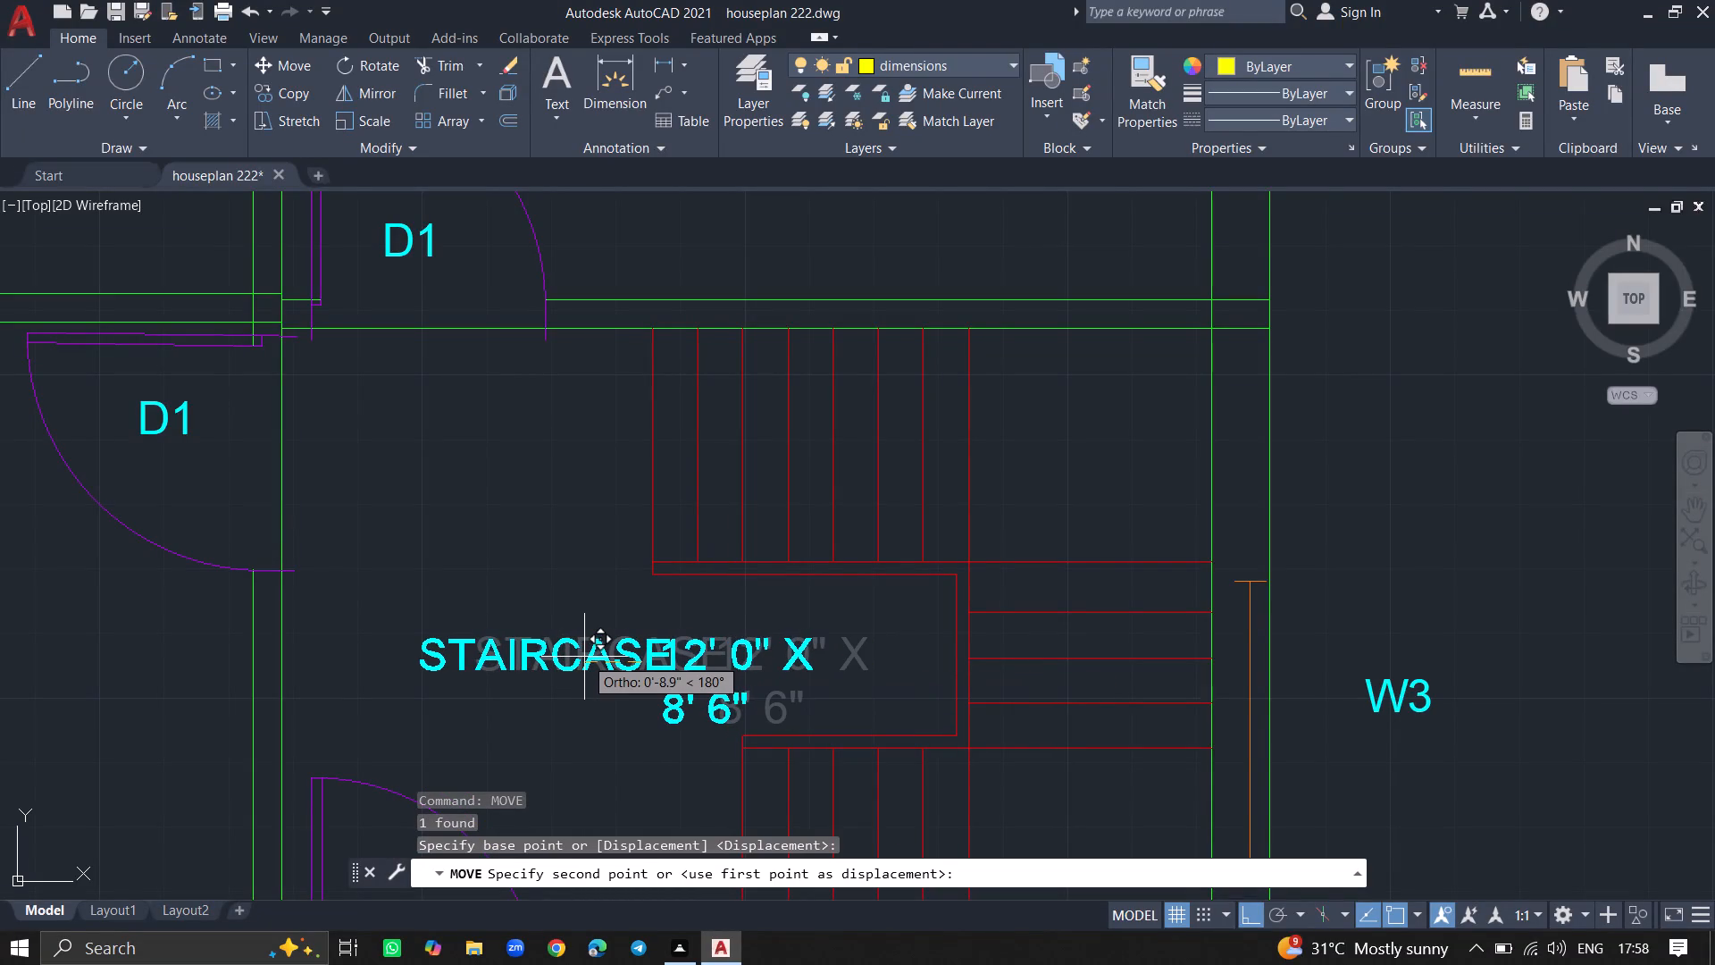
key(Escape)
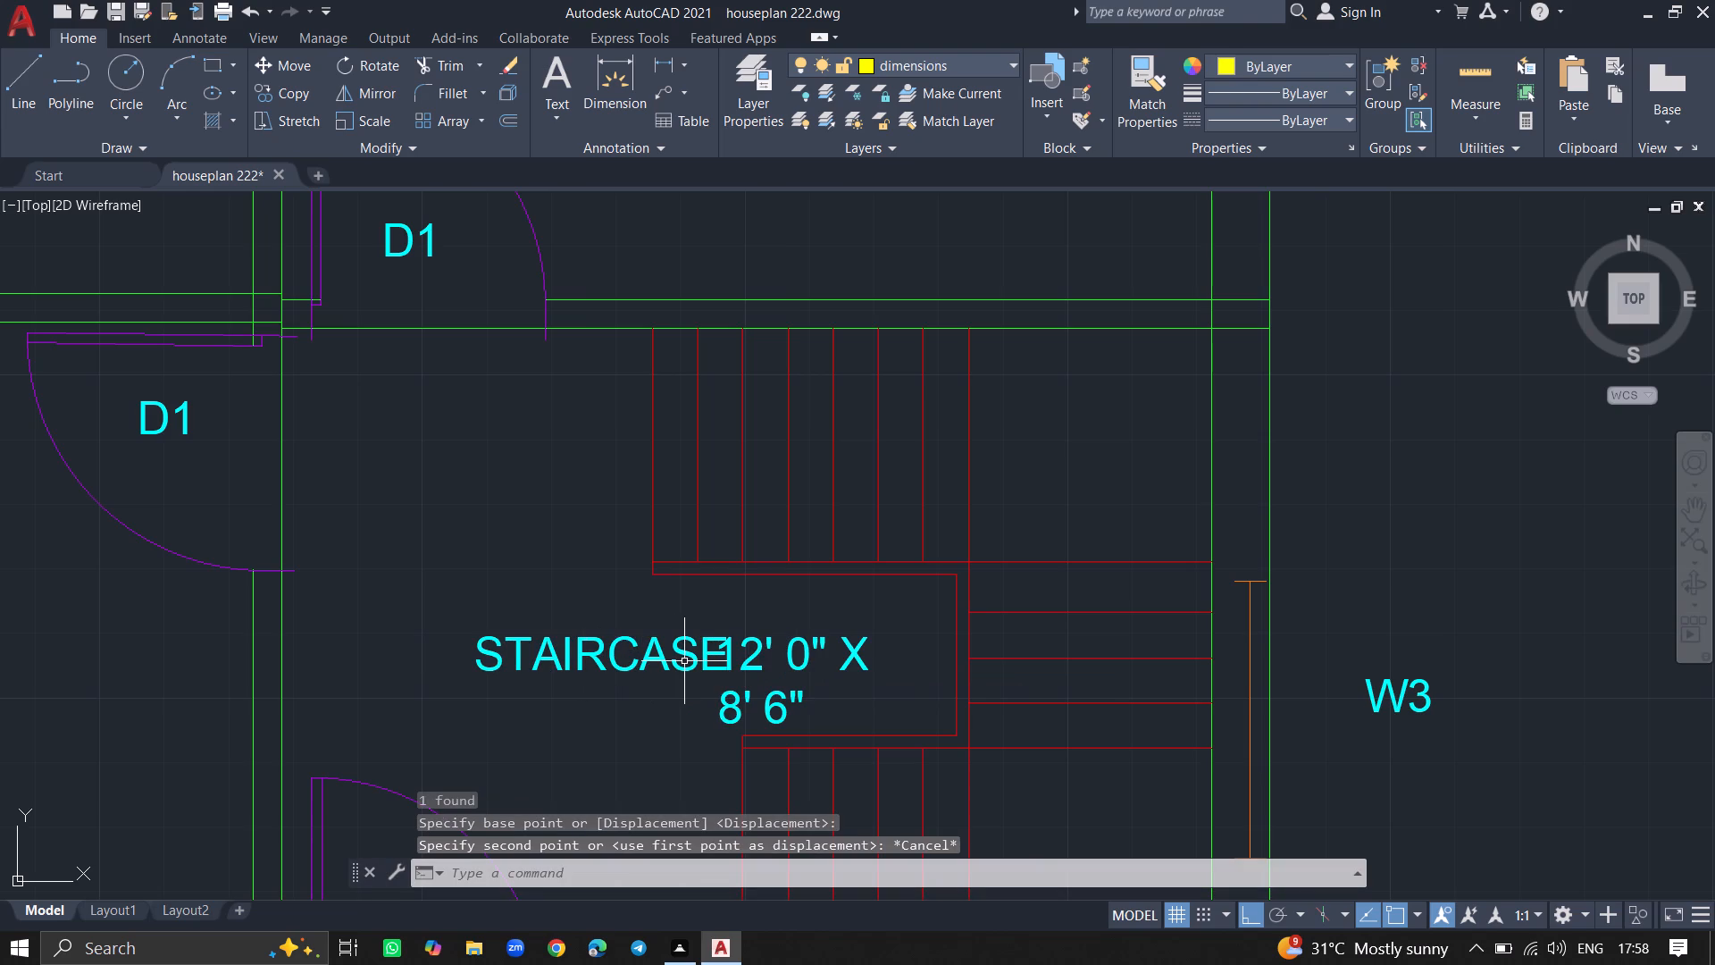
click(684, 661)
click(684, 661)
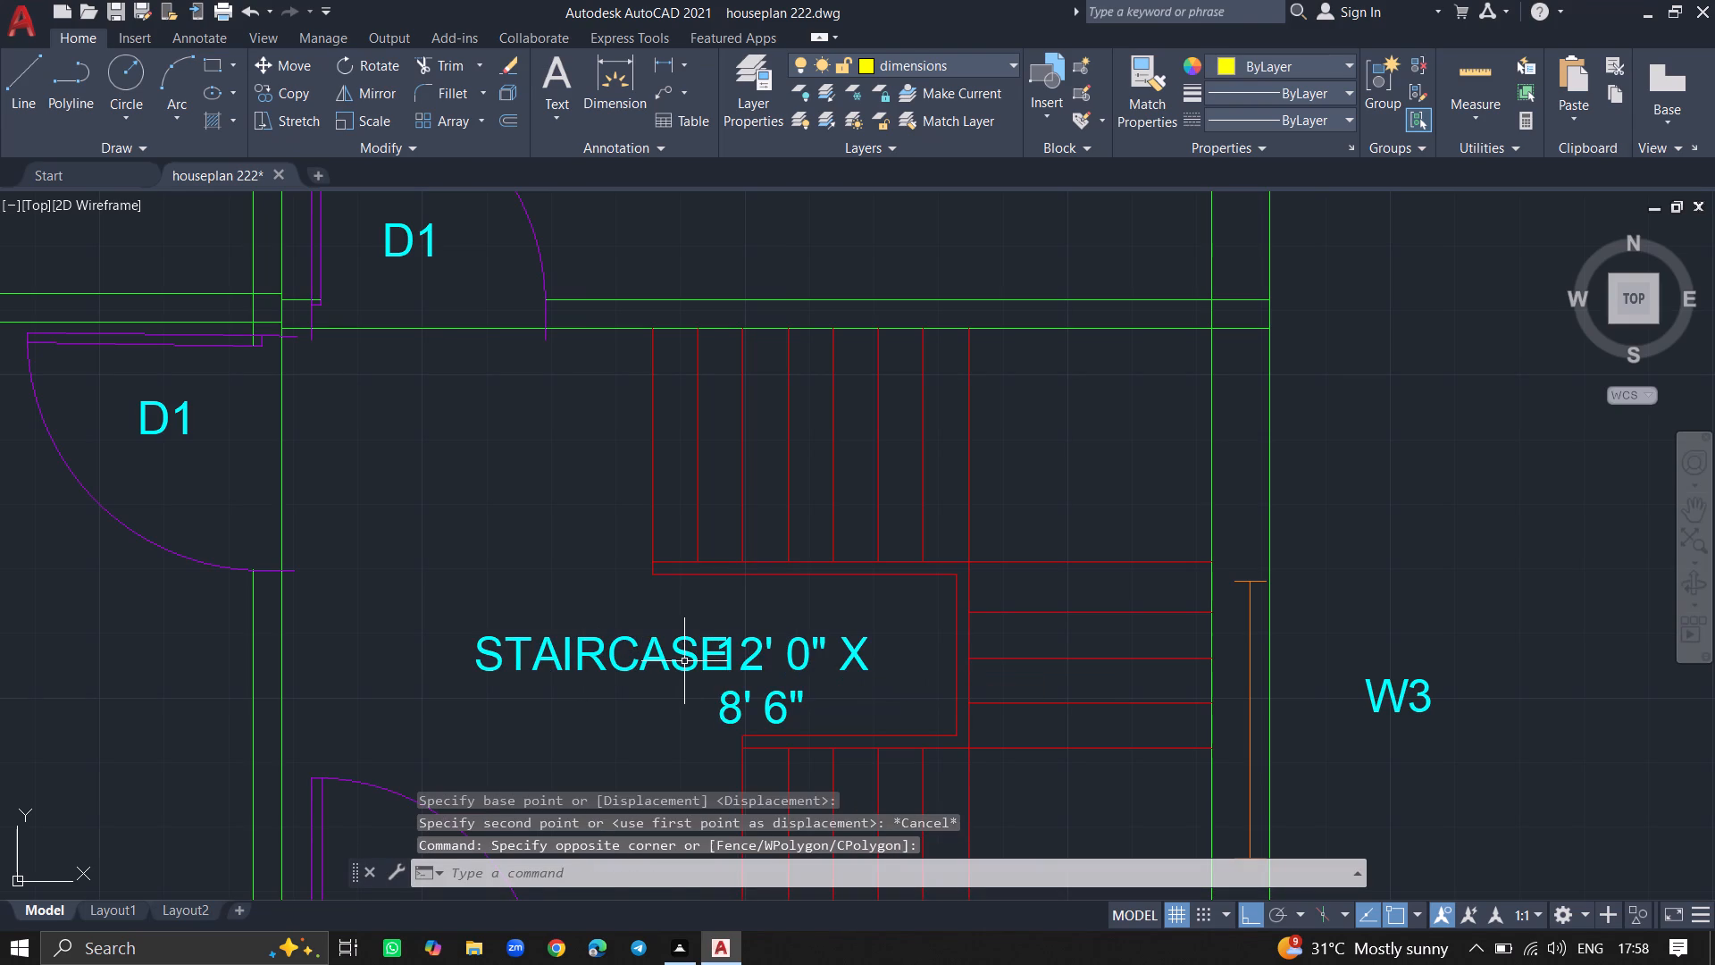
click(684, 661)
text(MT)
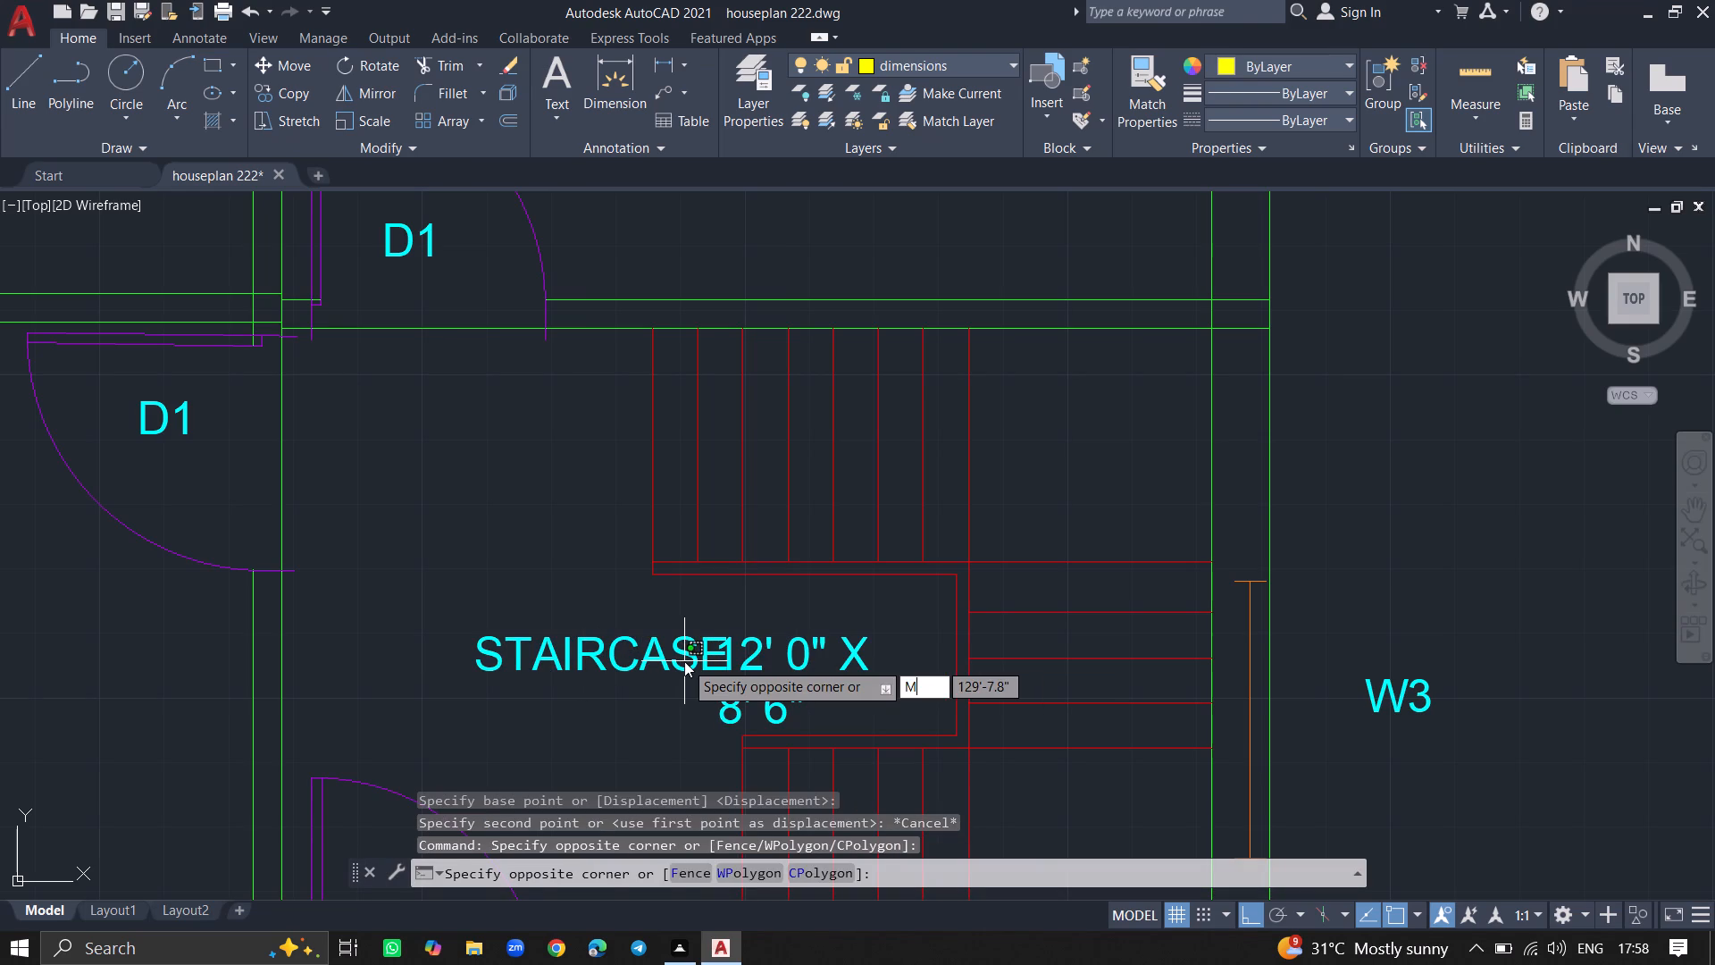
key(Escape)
Edit the STAIRCASE multiline text by inserting a space before its 12' 0" X 8' 6" size text.
text(MT)
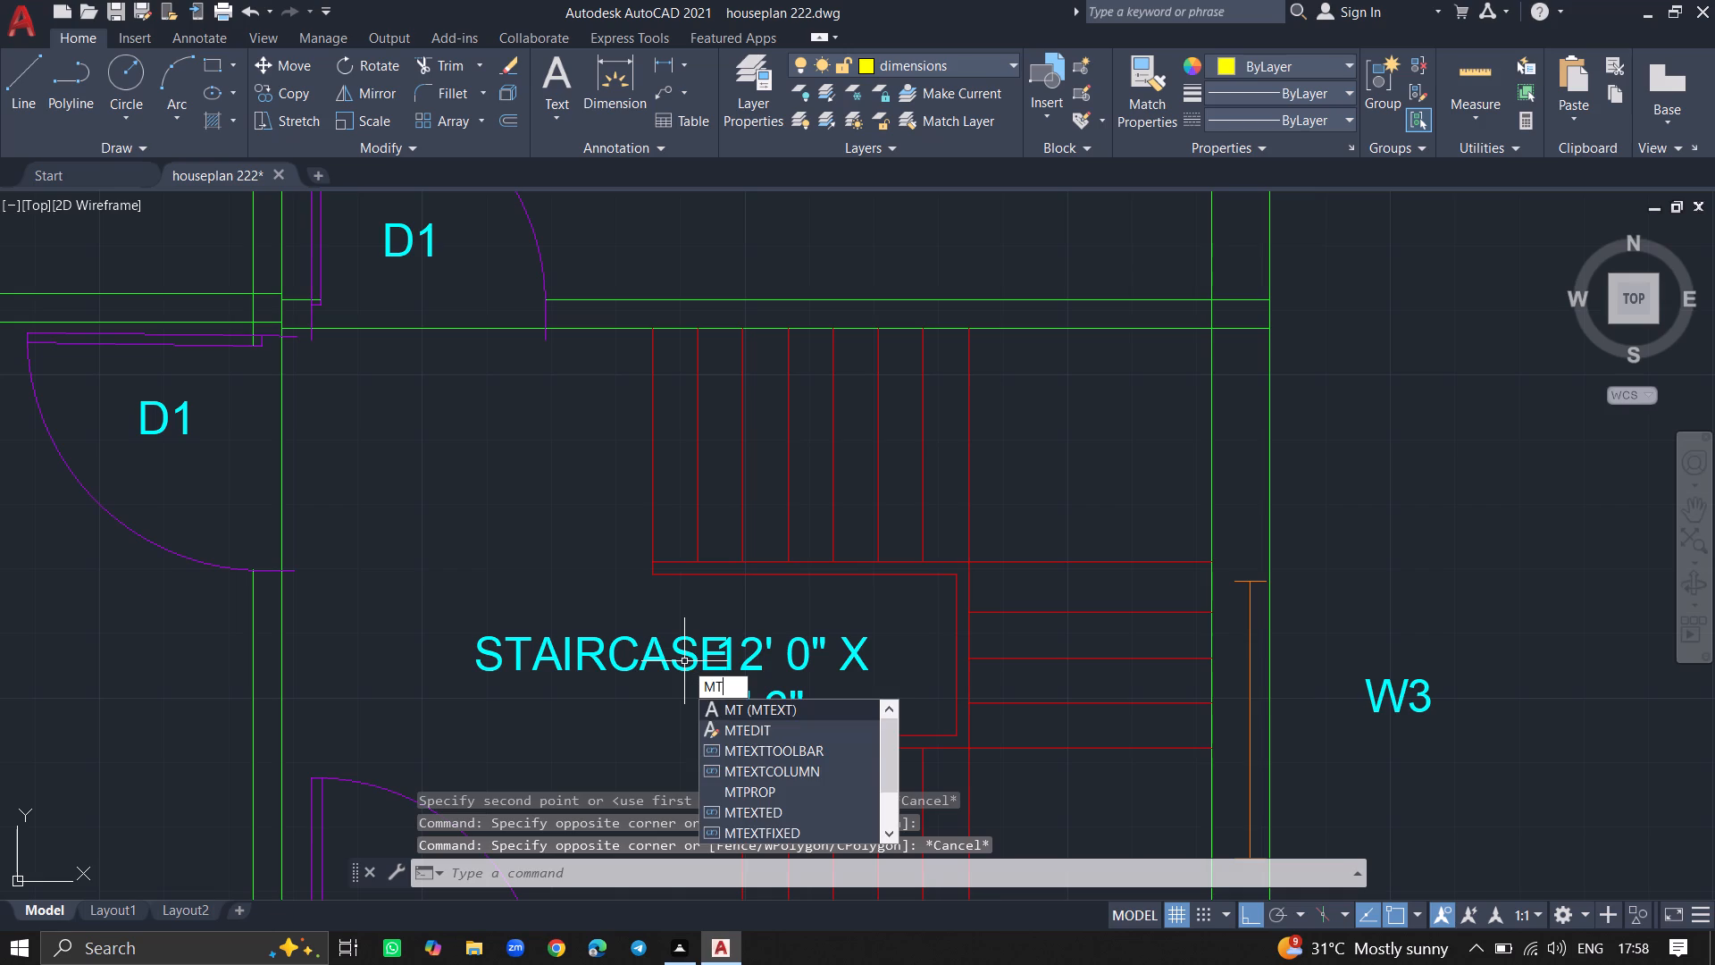
click(718, 734)
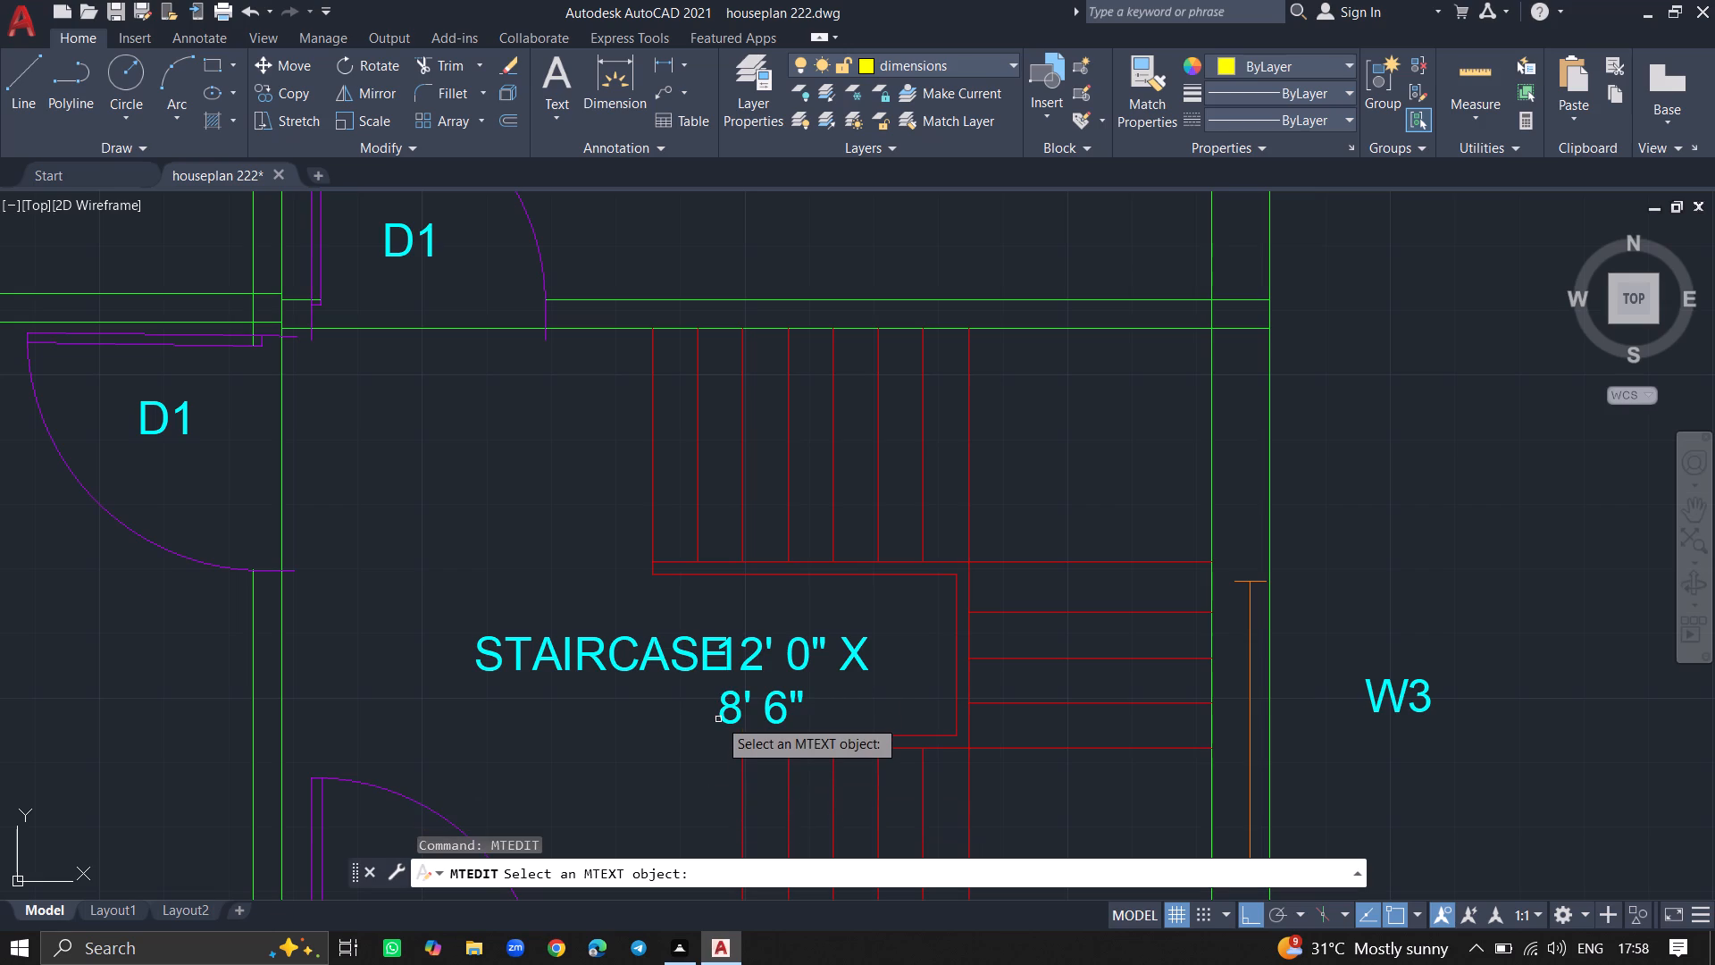
click(712, 662)
key(Return)
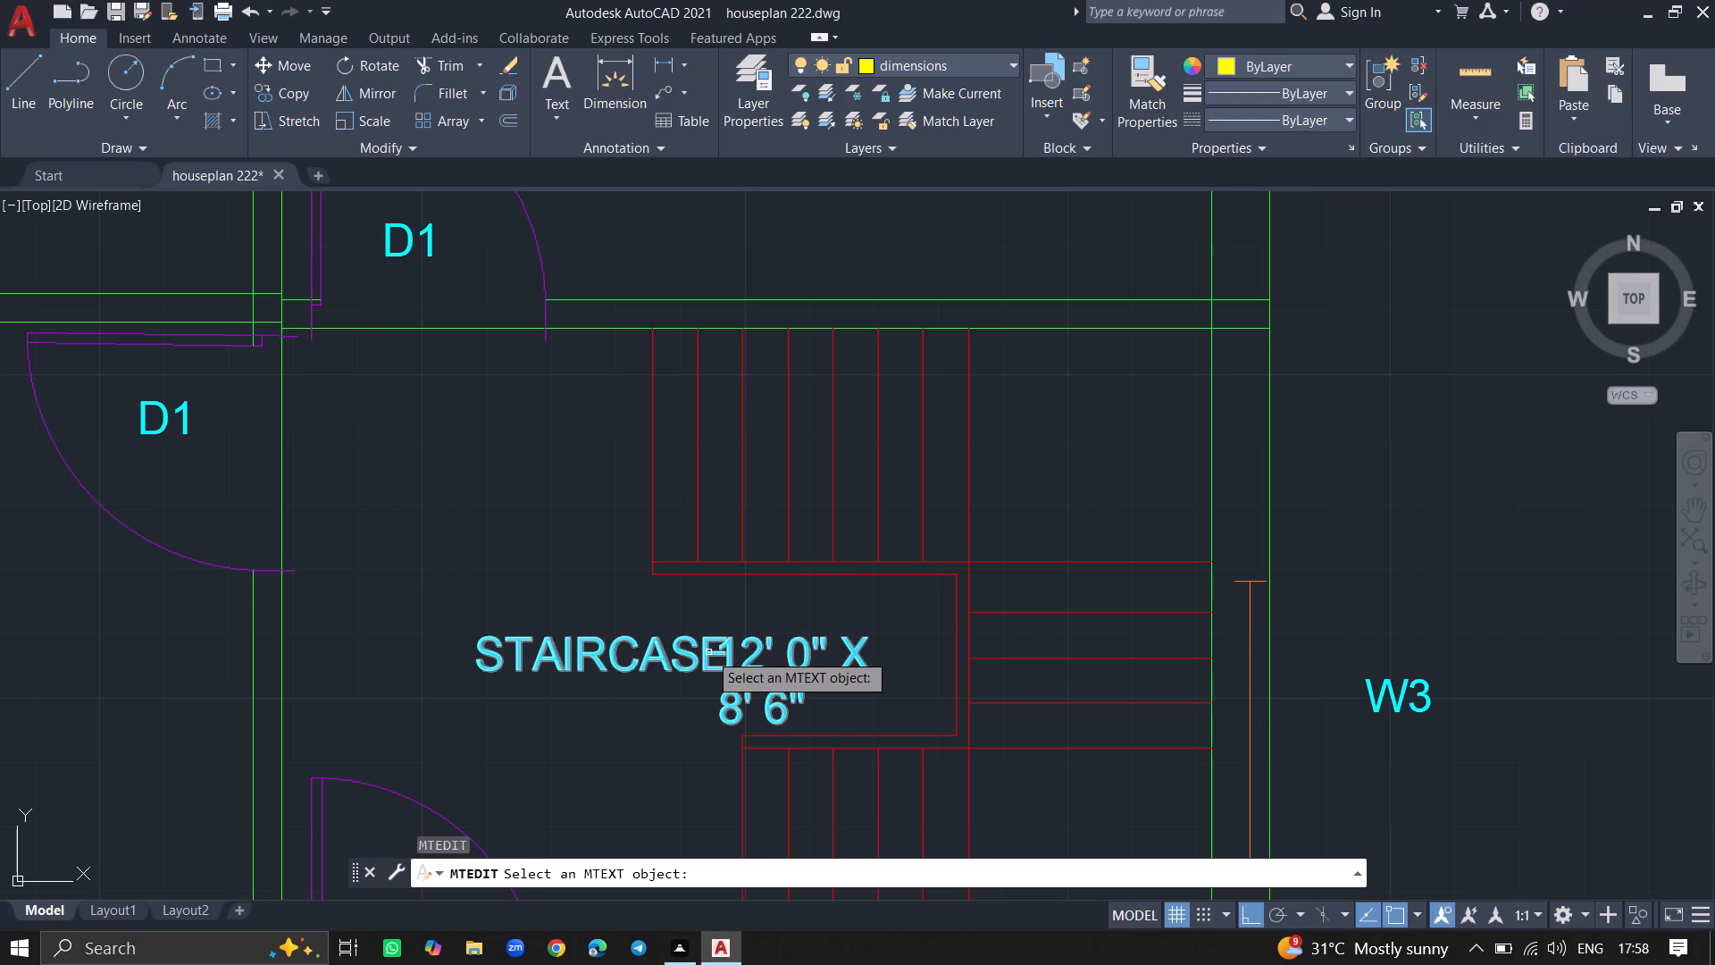
double_click(708, 652)
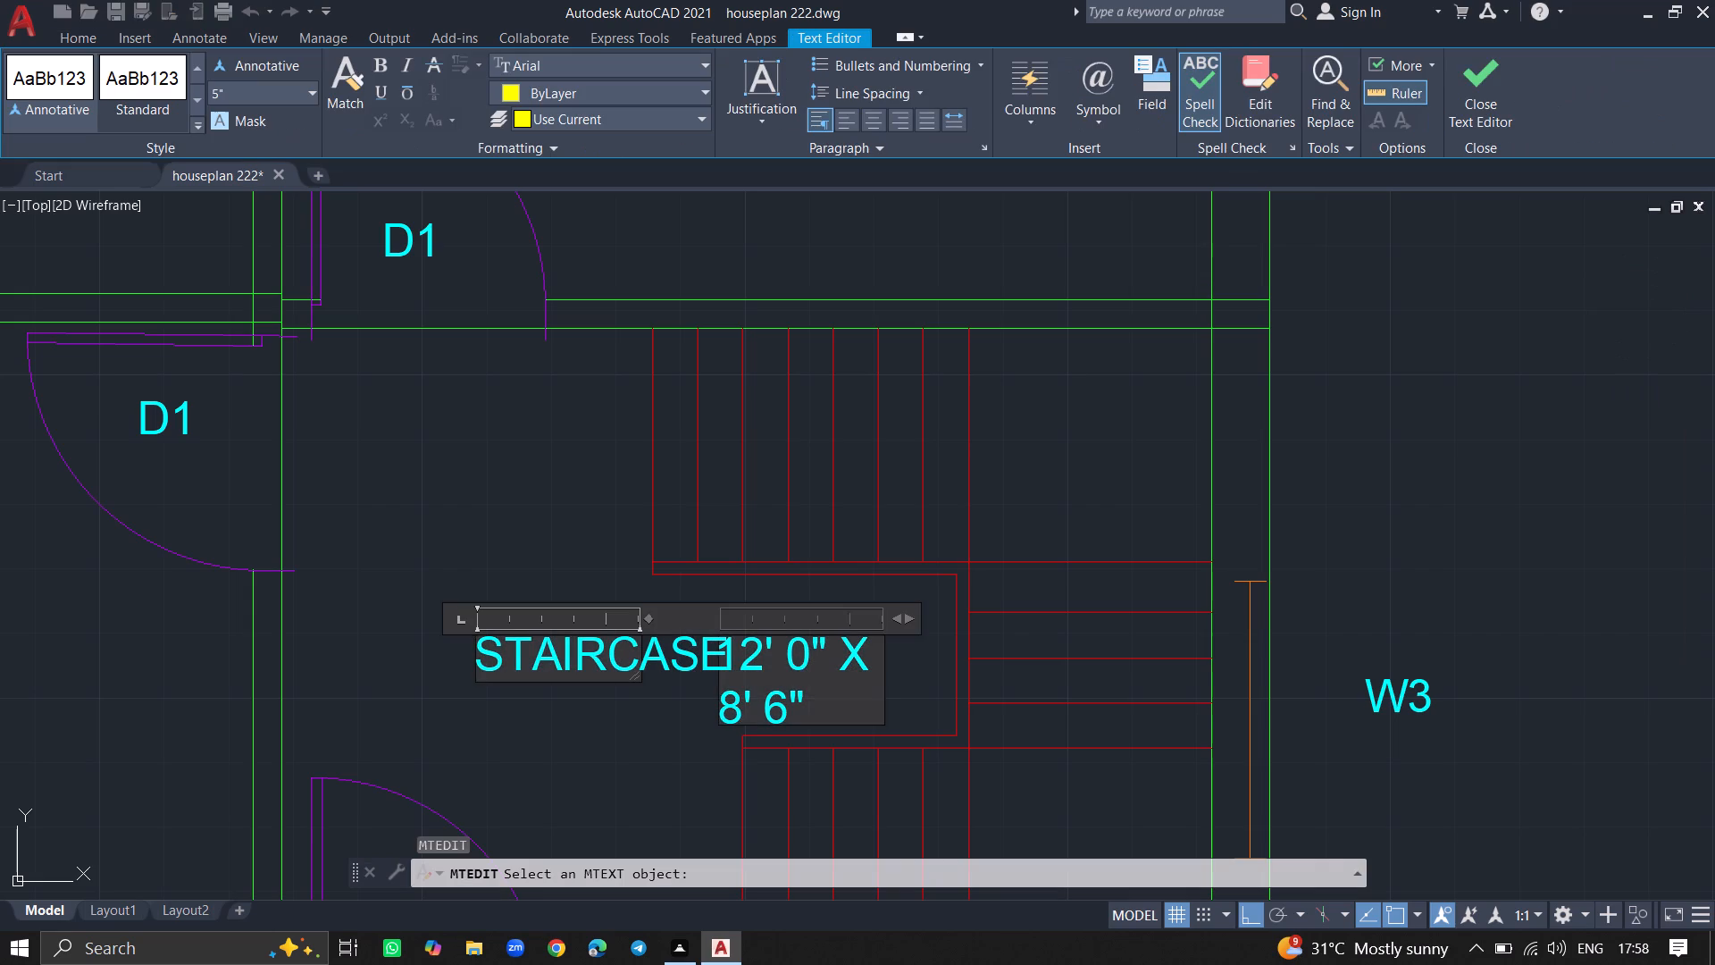
click(725, 649)
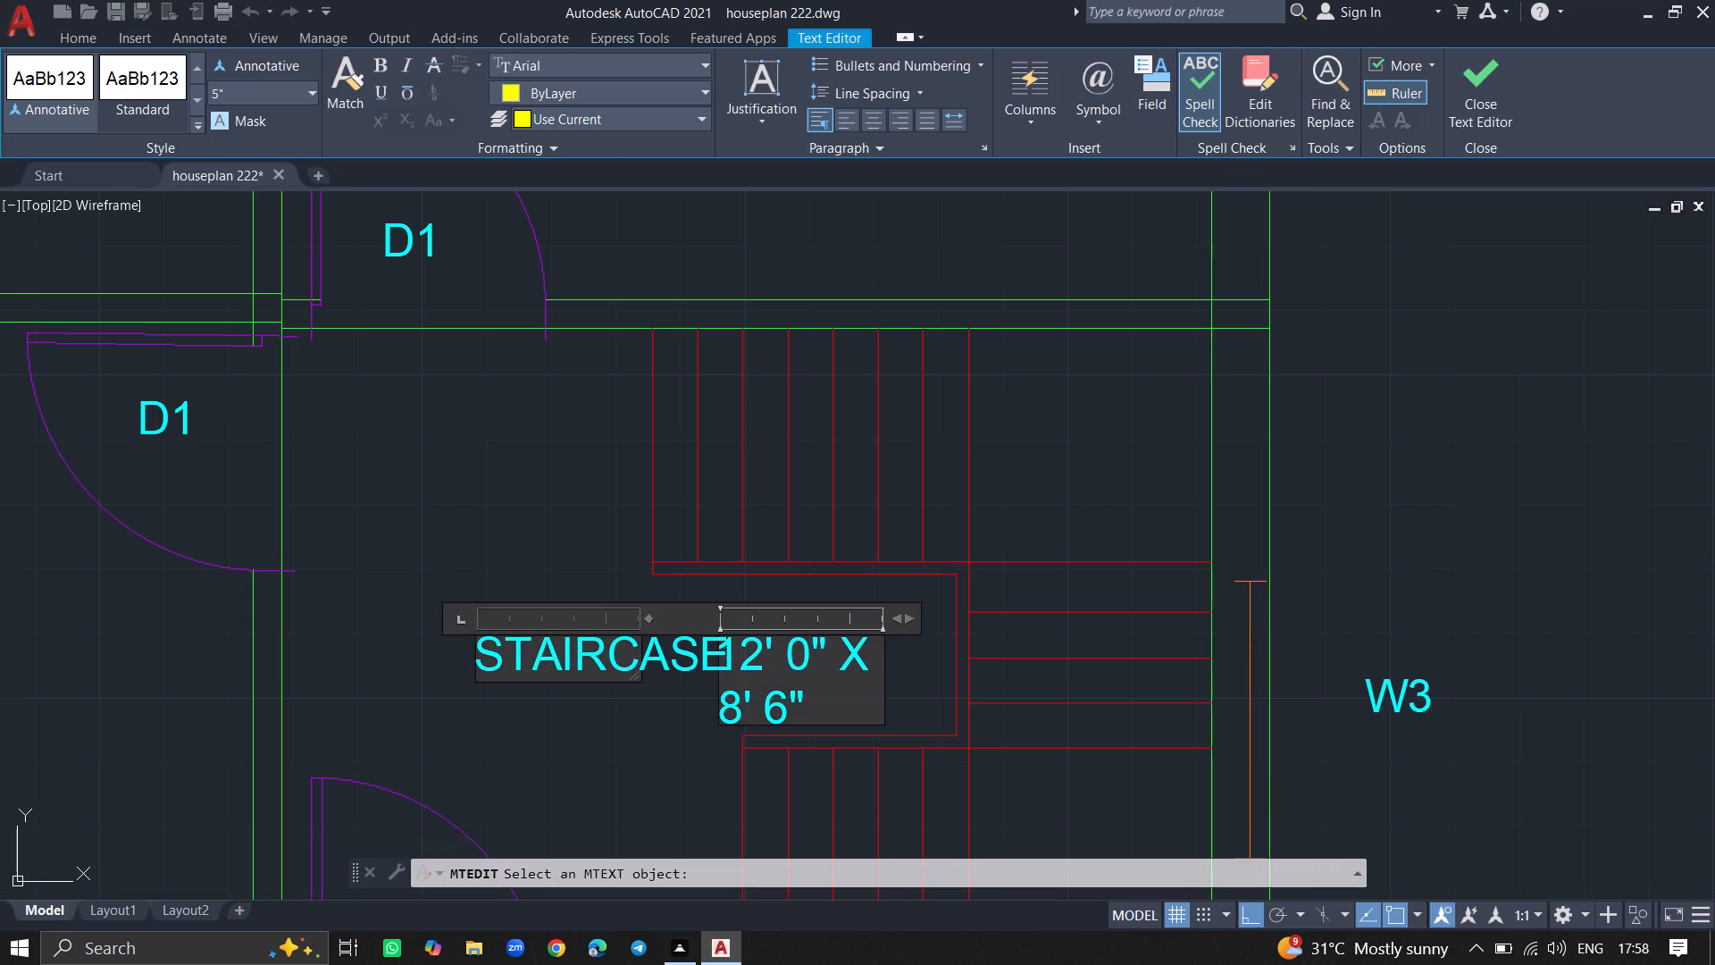
key(space)
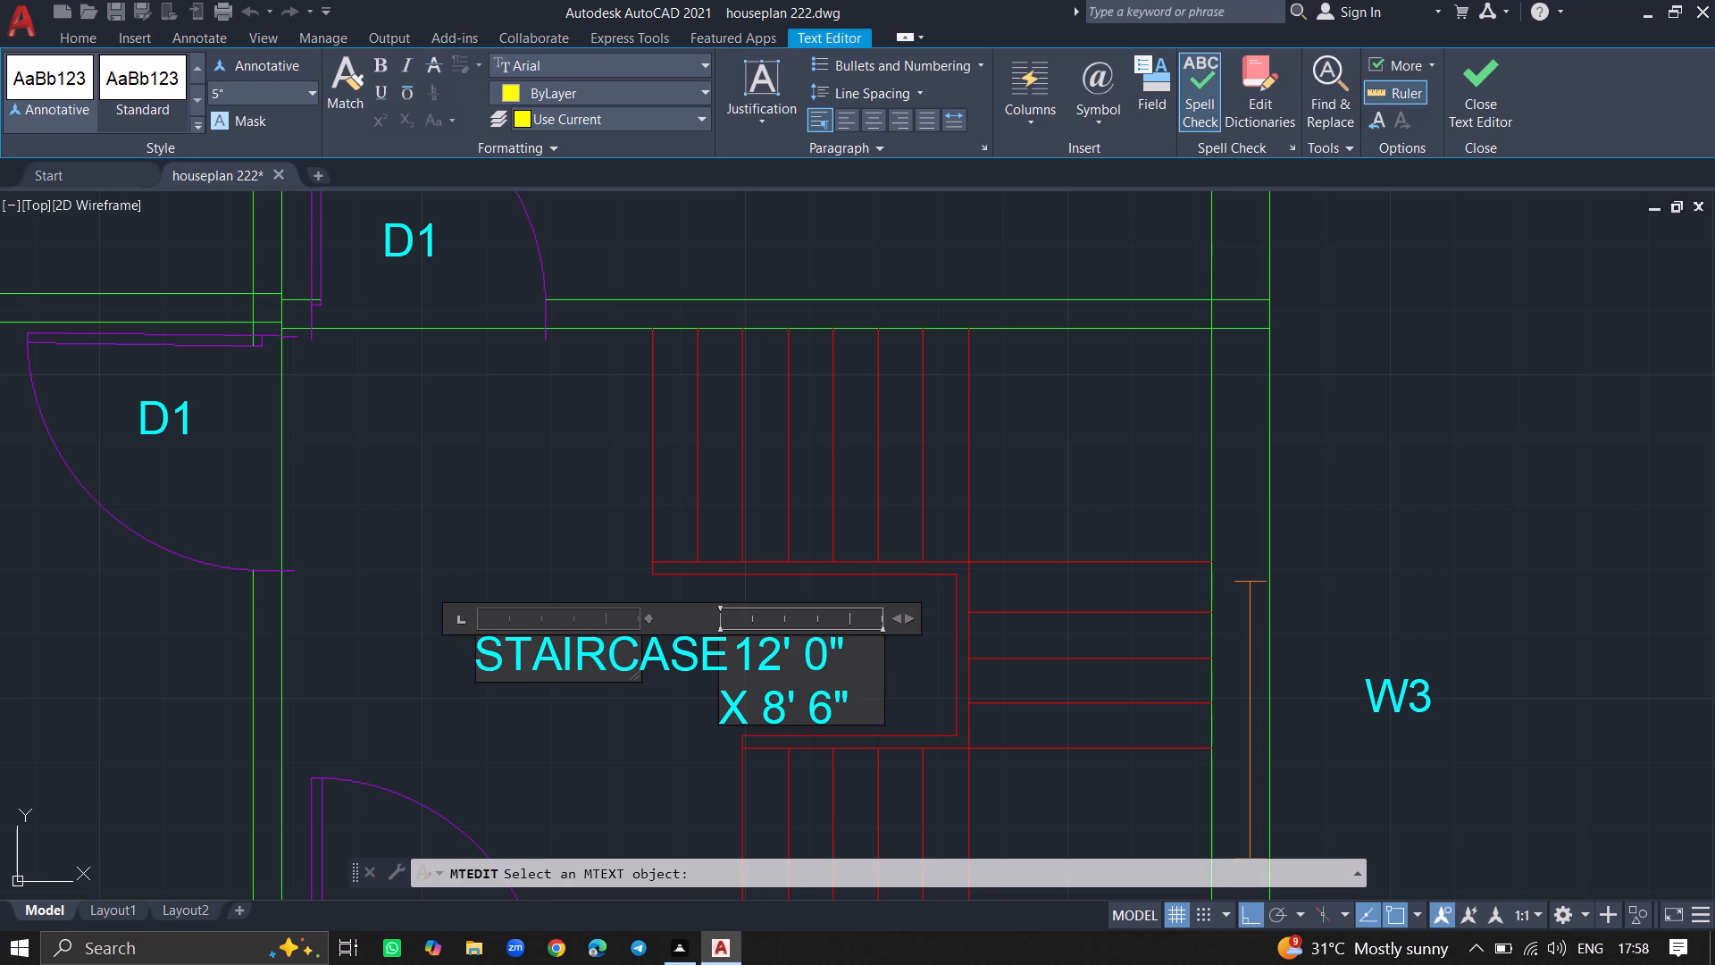
key(Return)
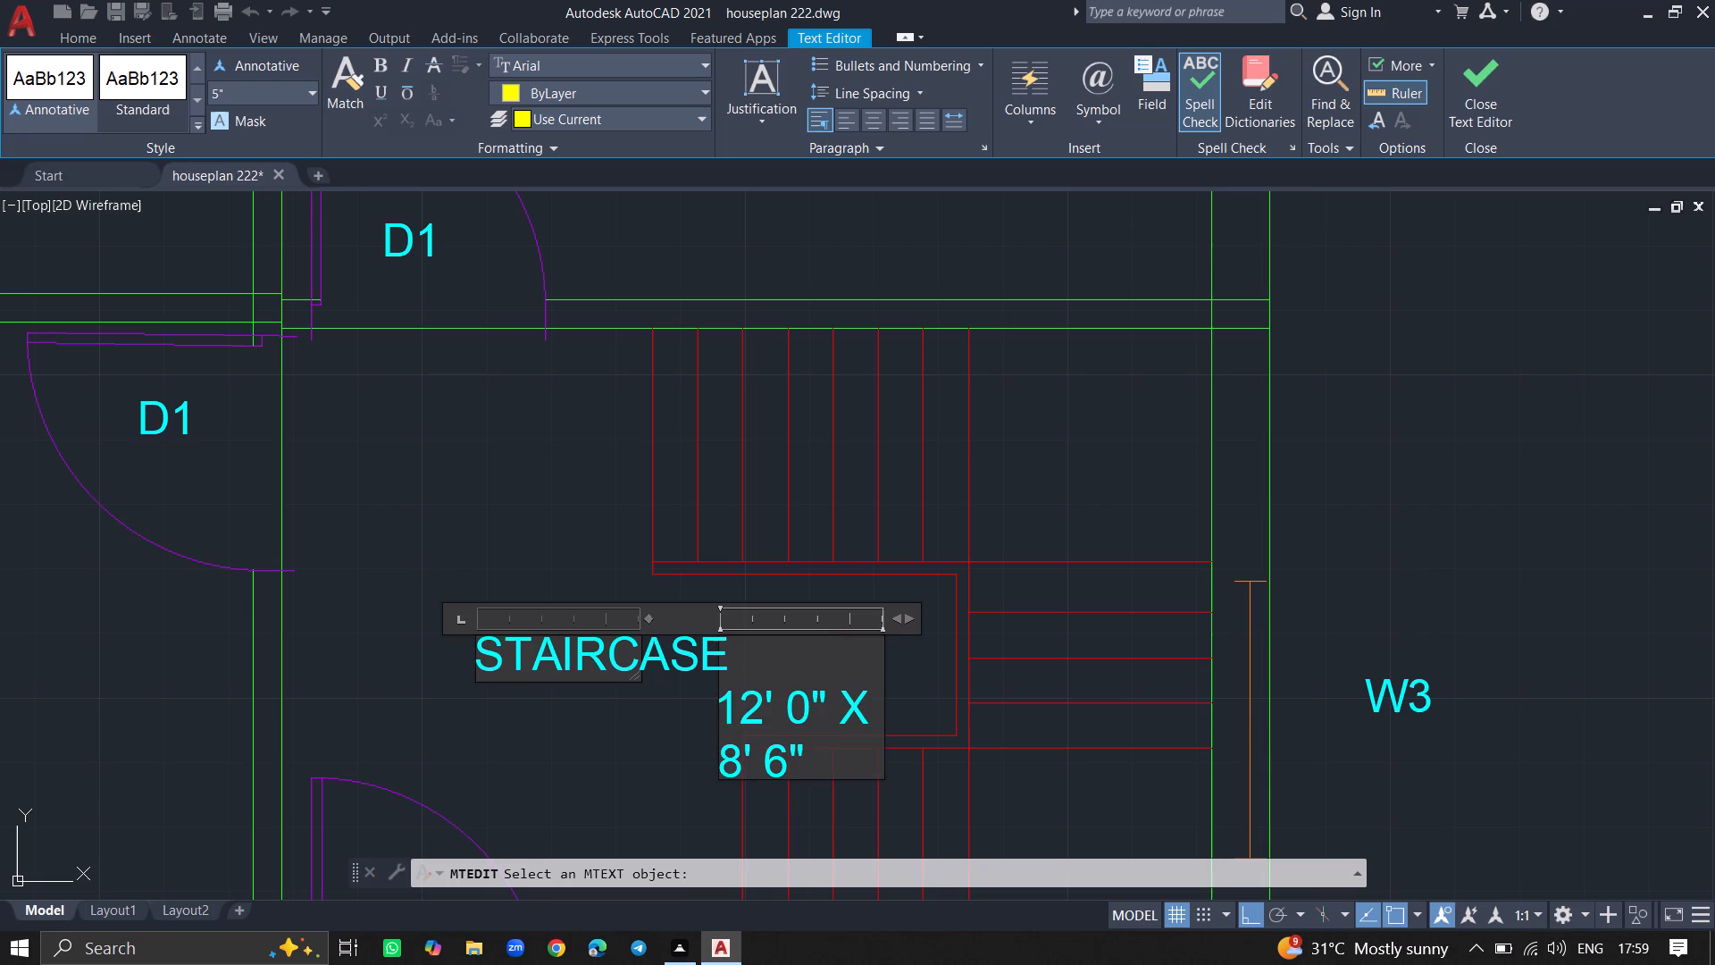
key(ctrl+z)
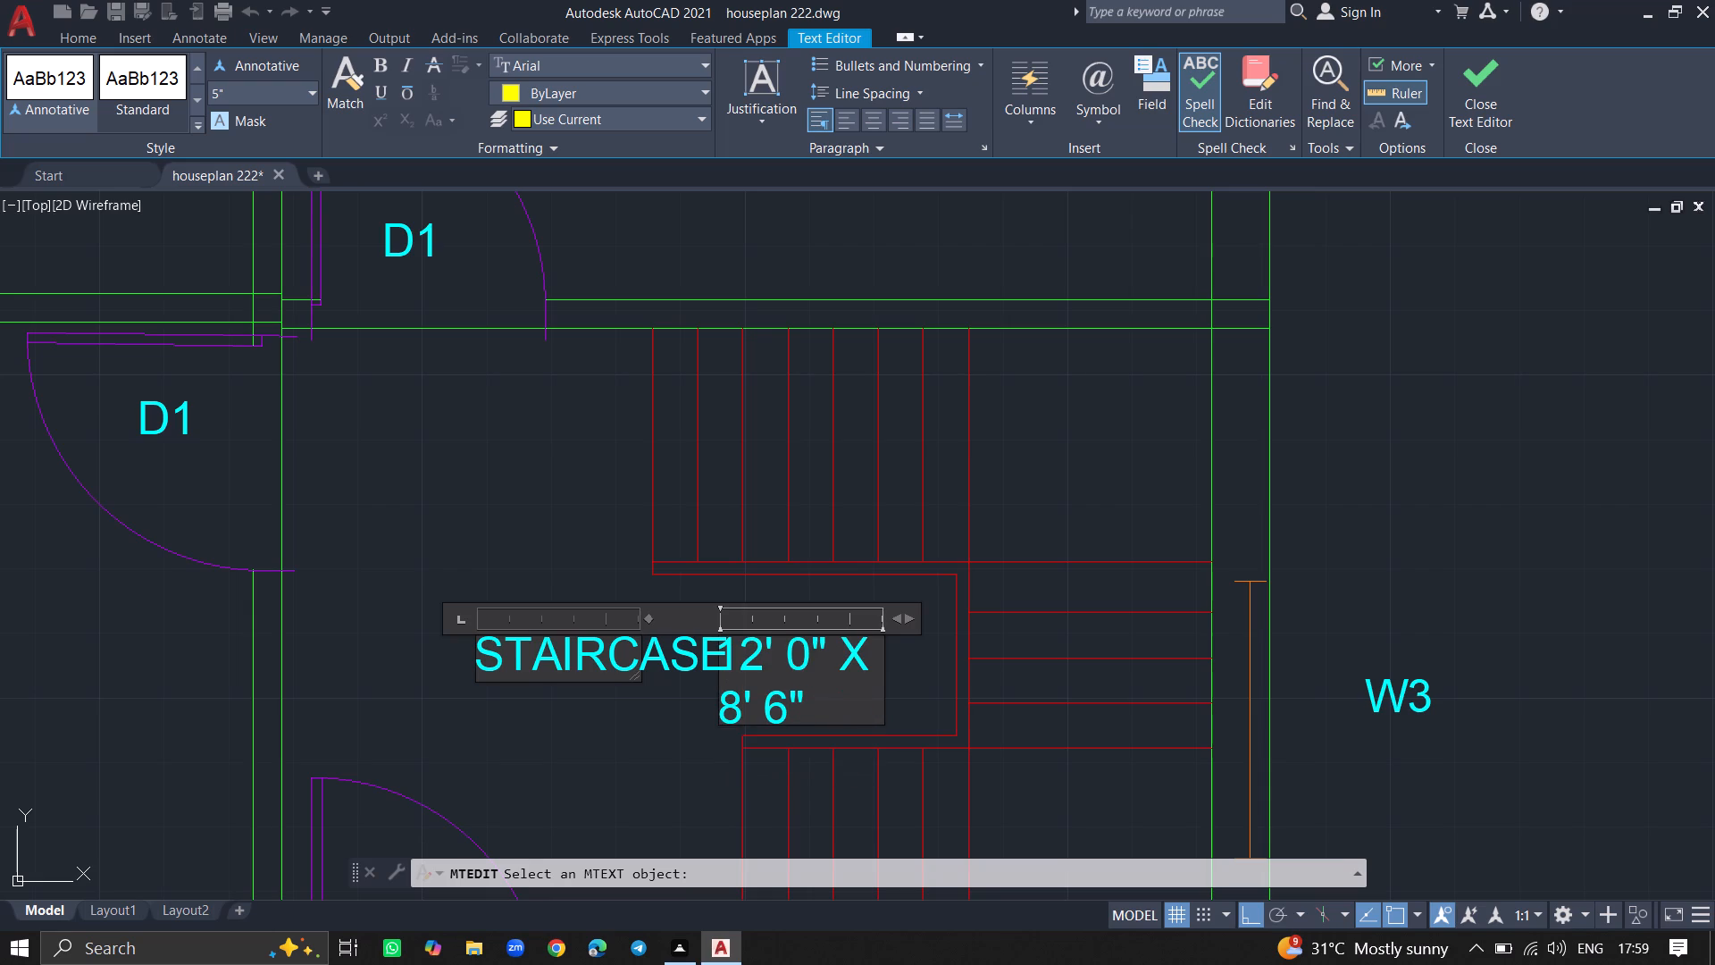
key(space)
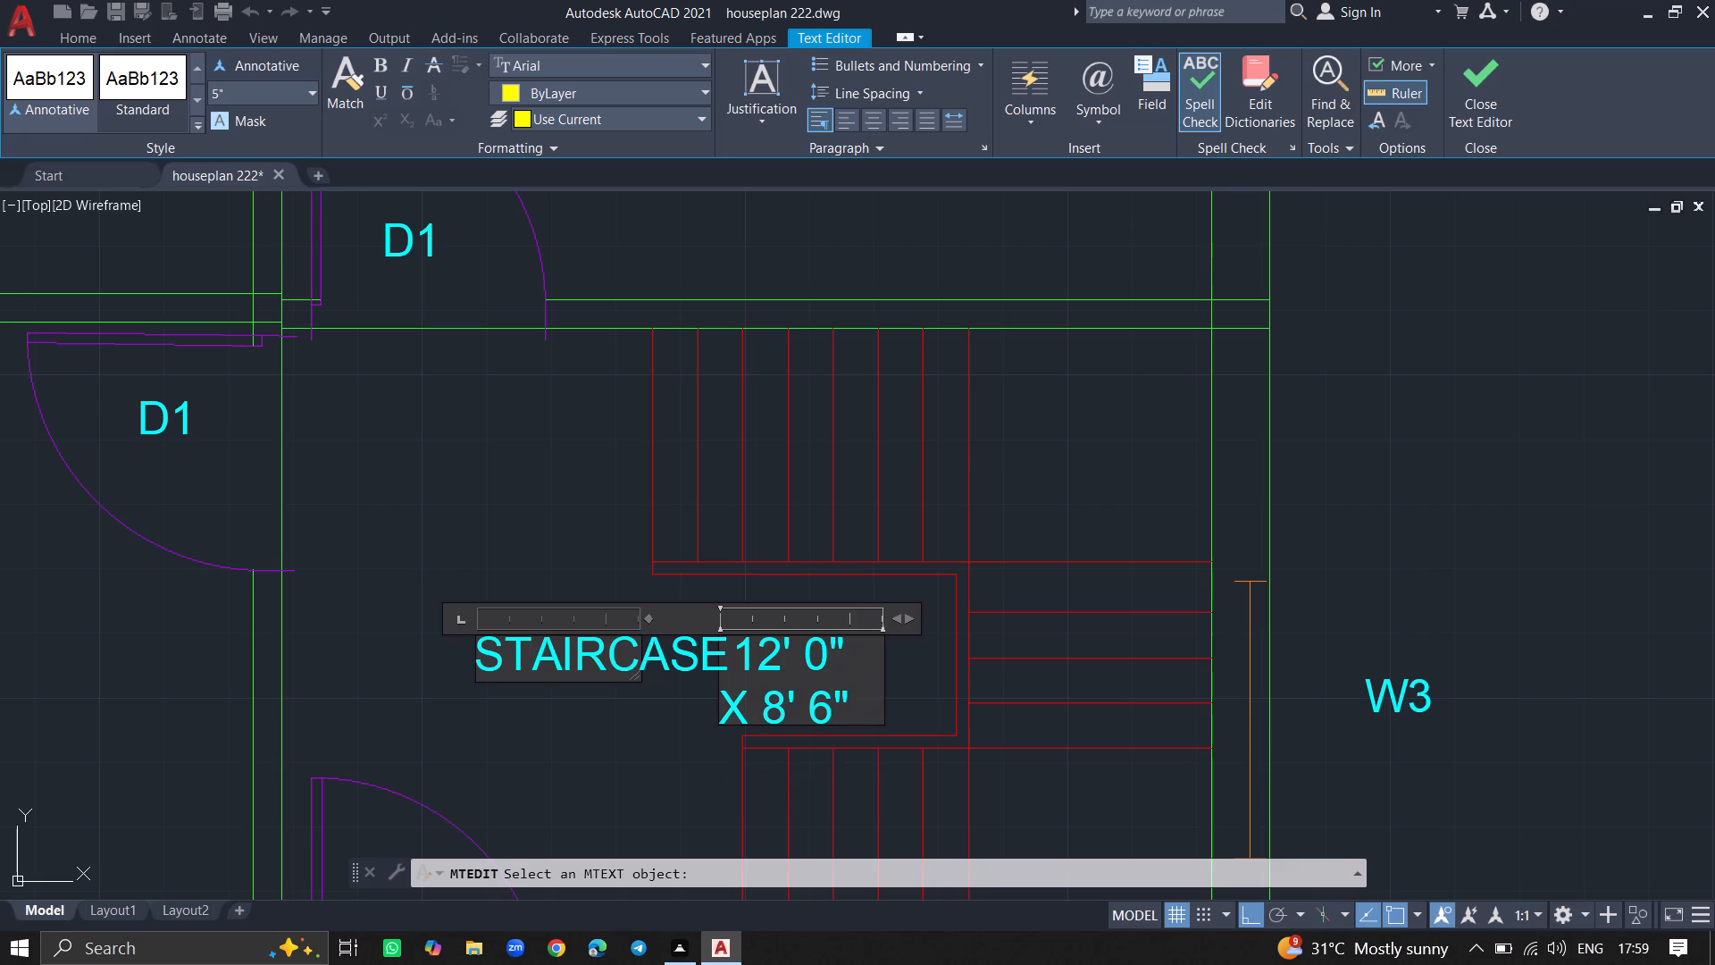
click(685, 762)
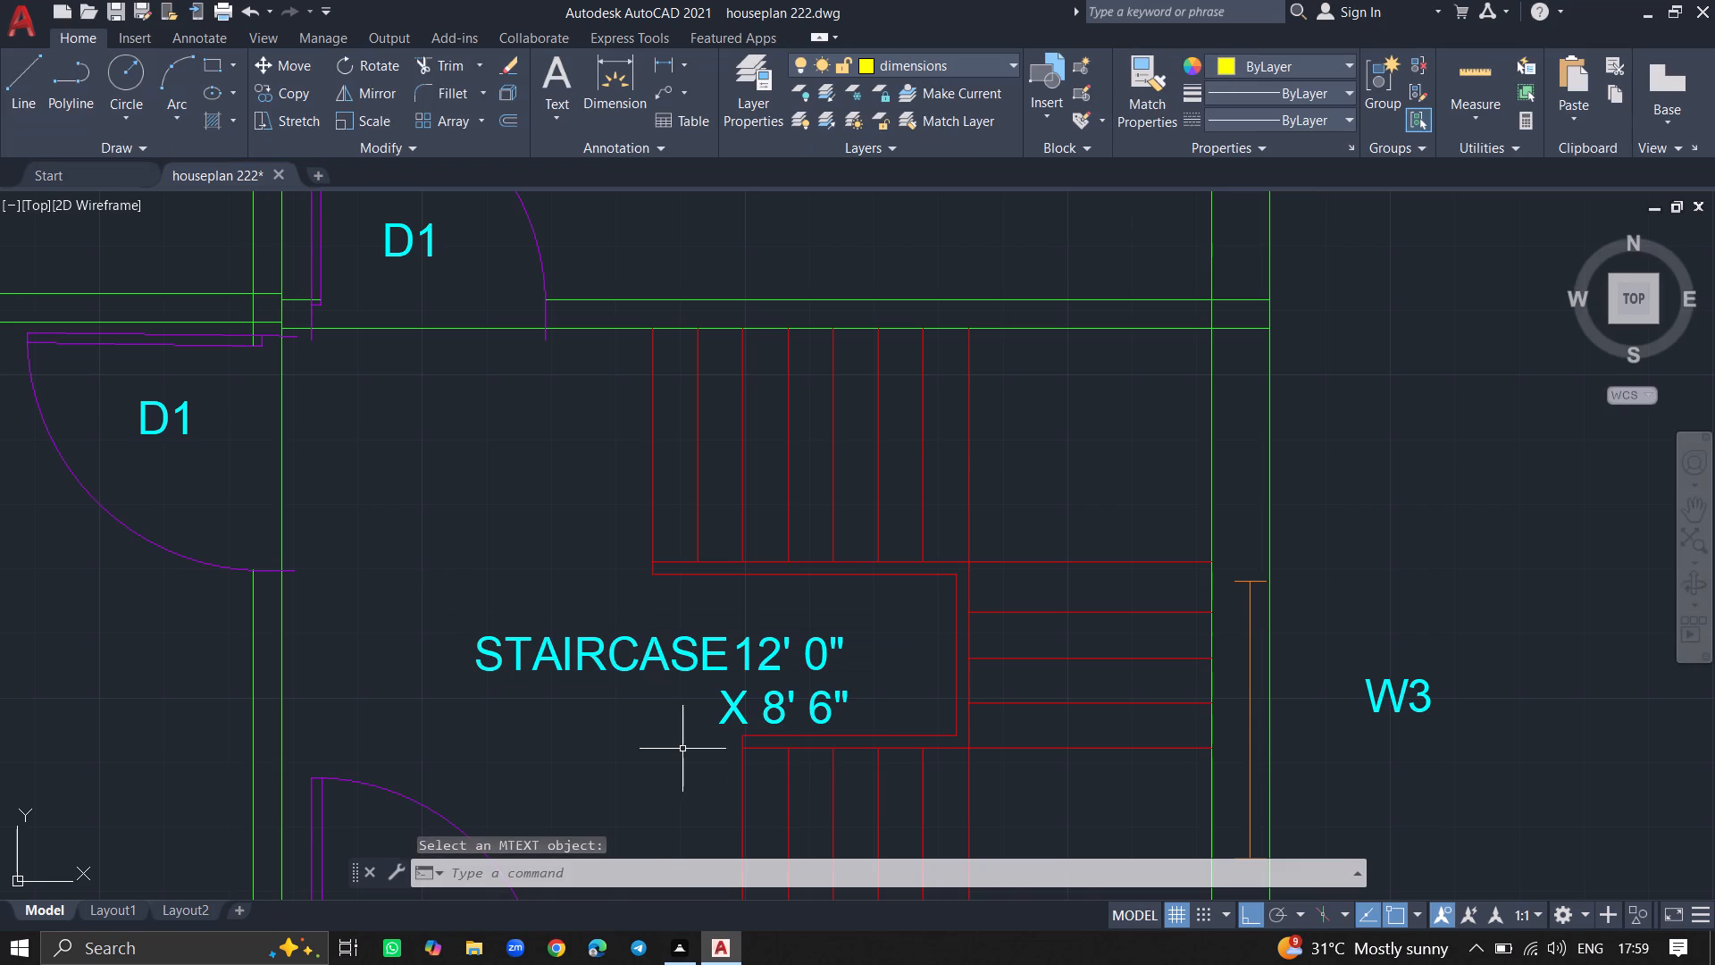
Add a horizontal linear dimension between the inner wall faces of the DRAWING room, placed just below its label.
ctrl+scroll(682, 749, down, 2)
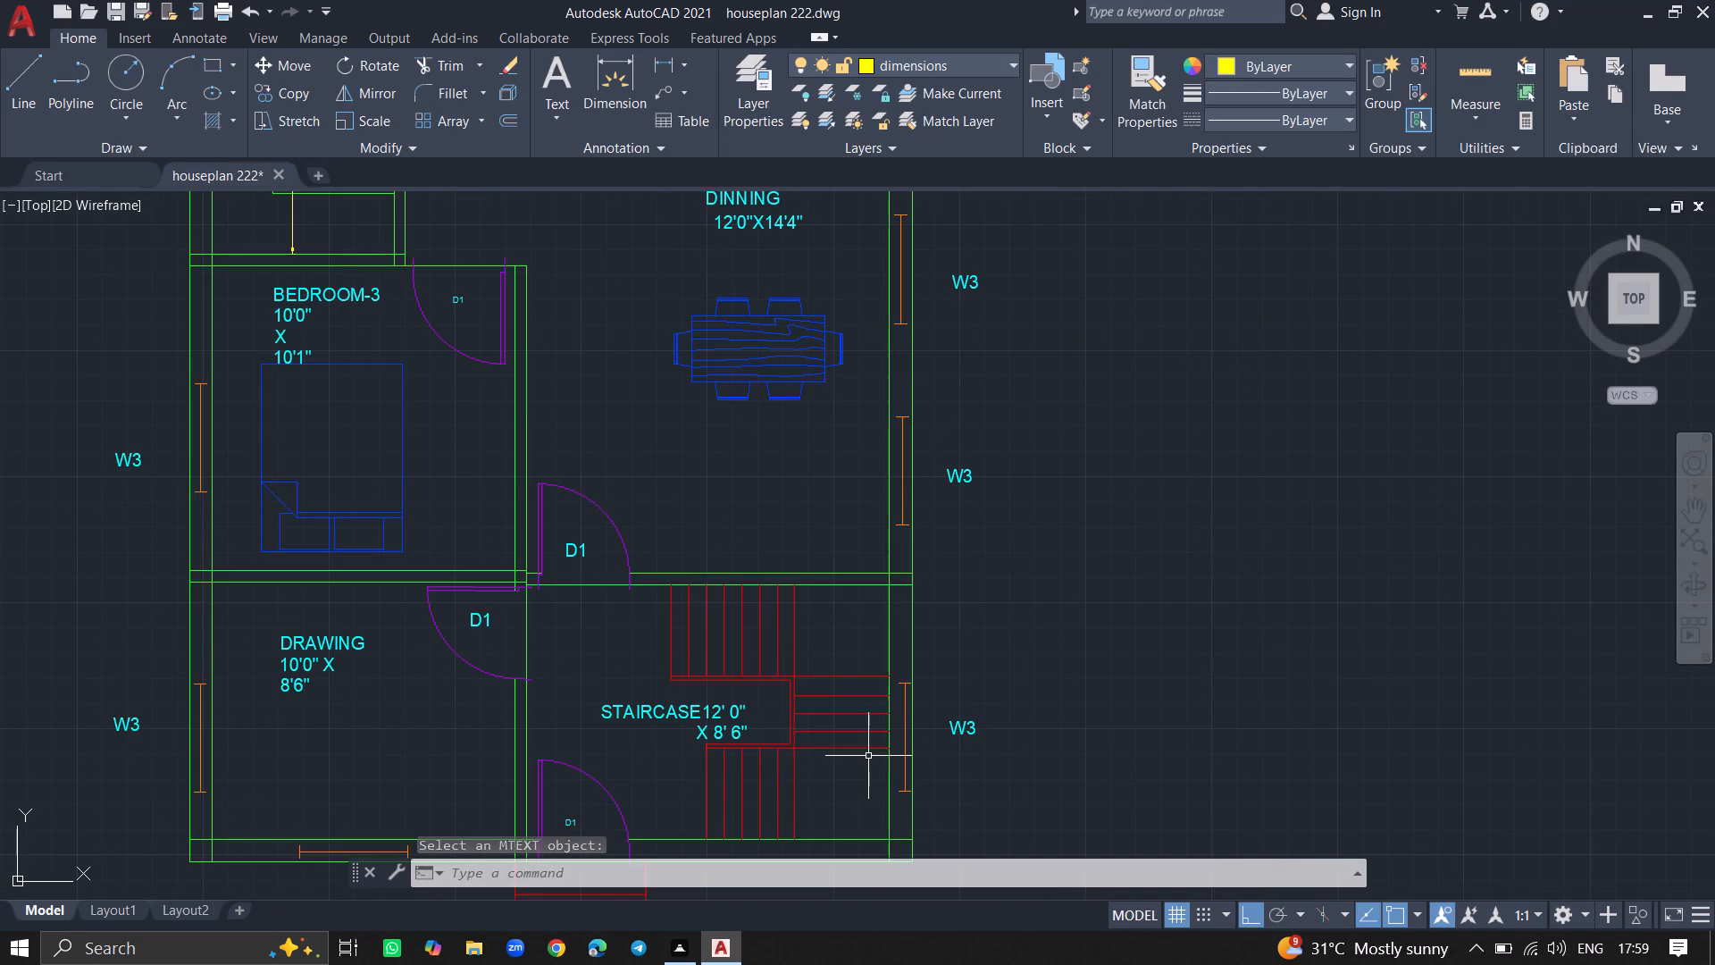
ctrl+scroll(778, 733, down, 3)
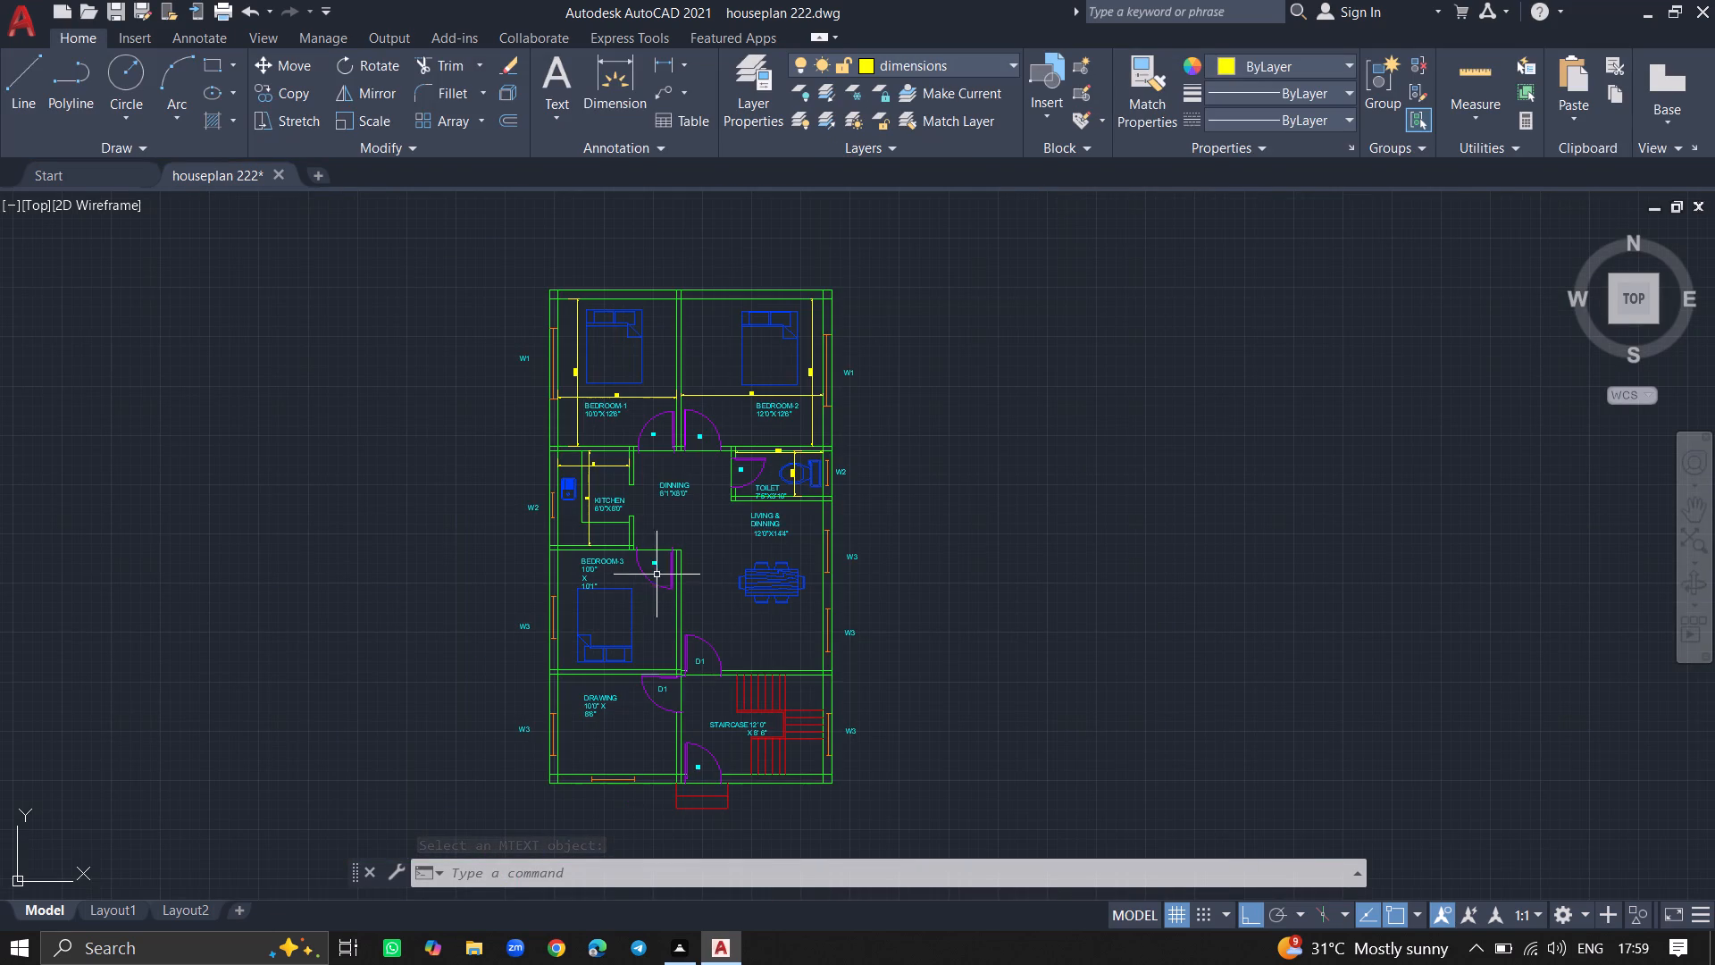
text(DIML)
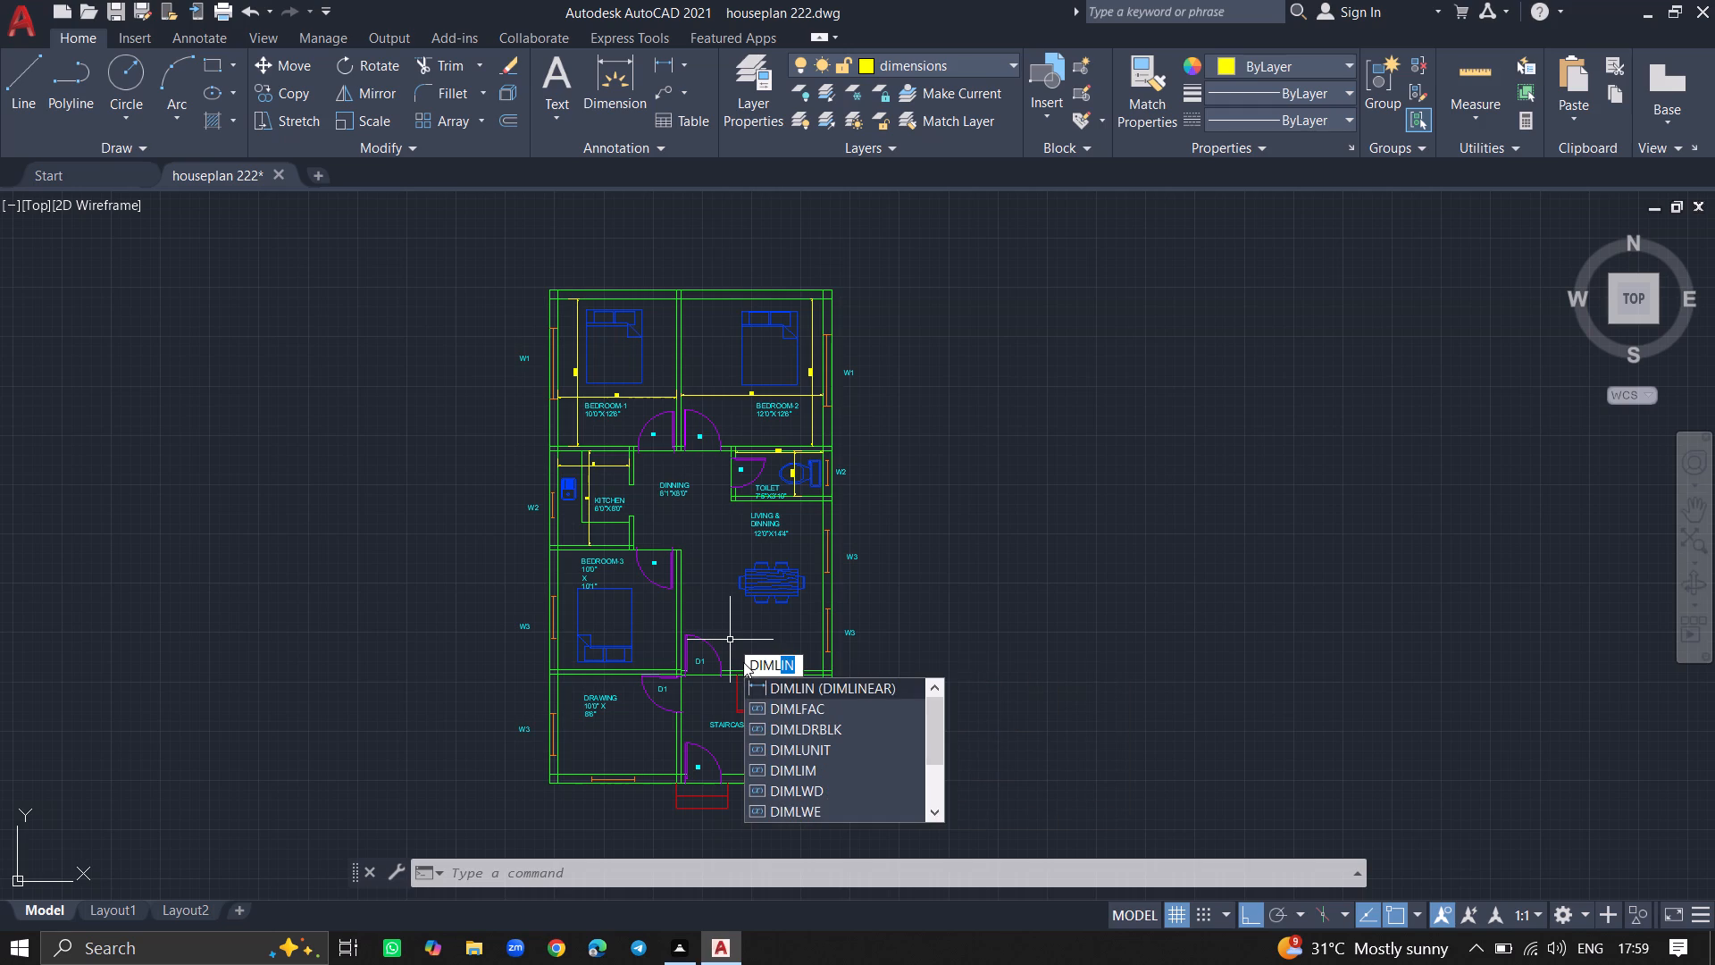
click(757, 681)
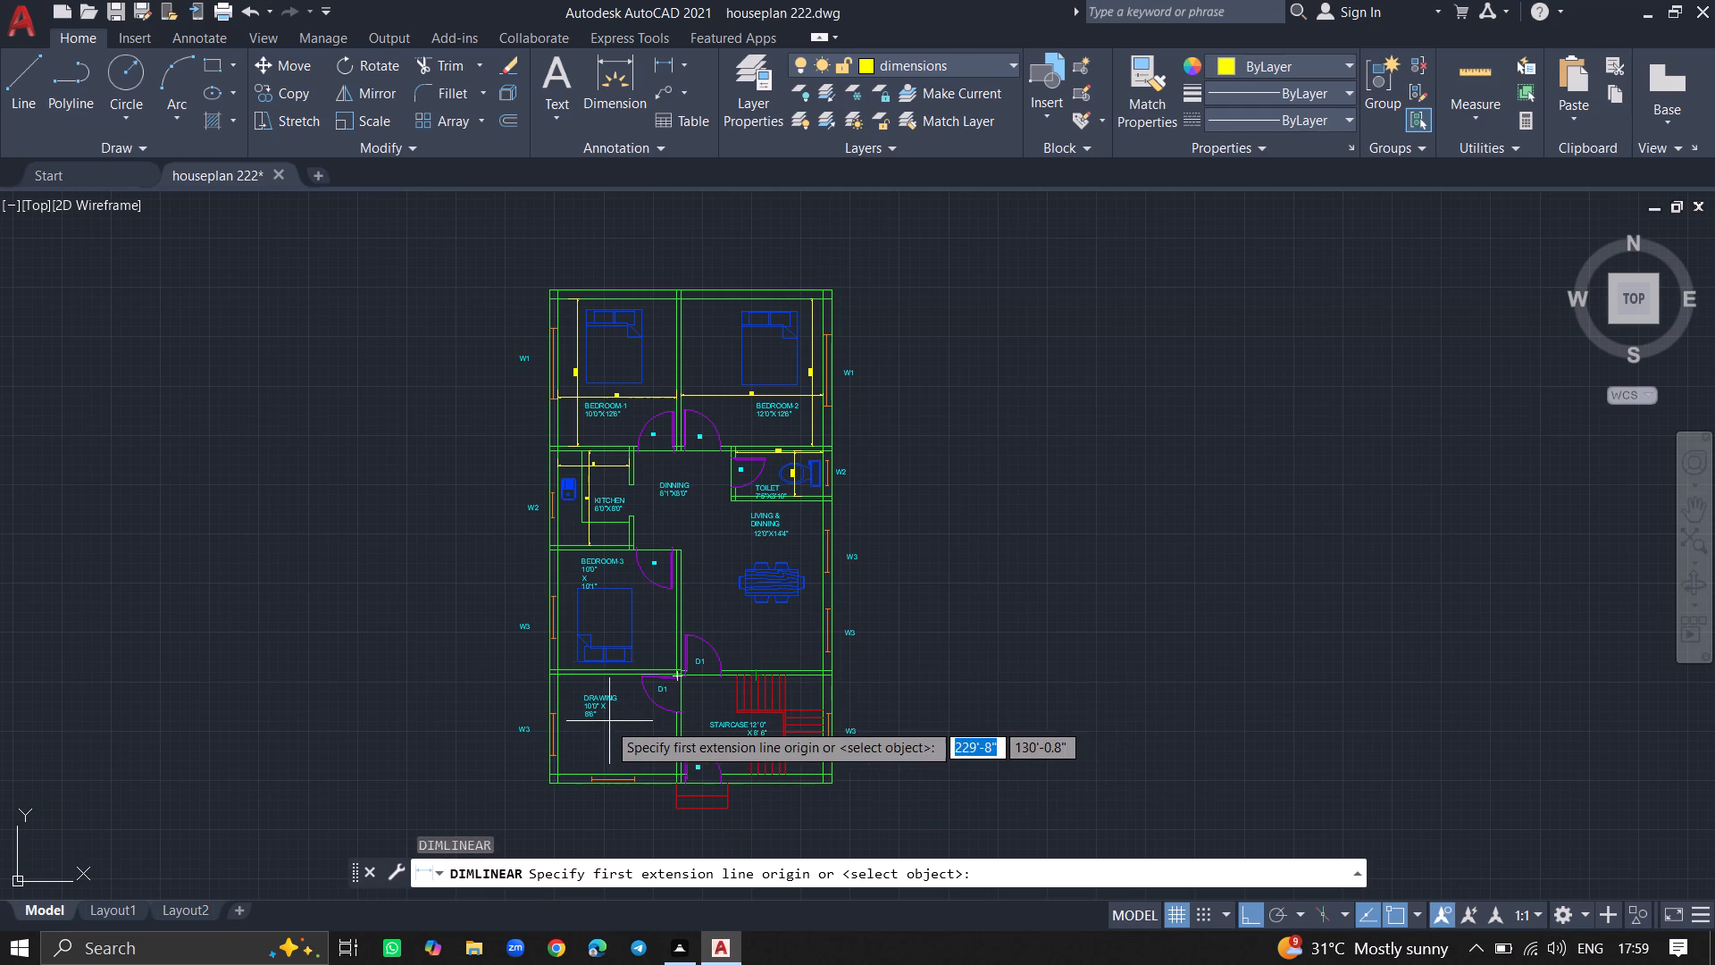
ctrl+scroll(573, 747, up, 2)
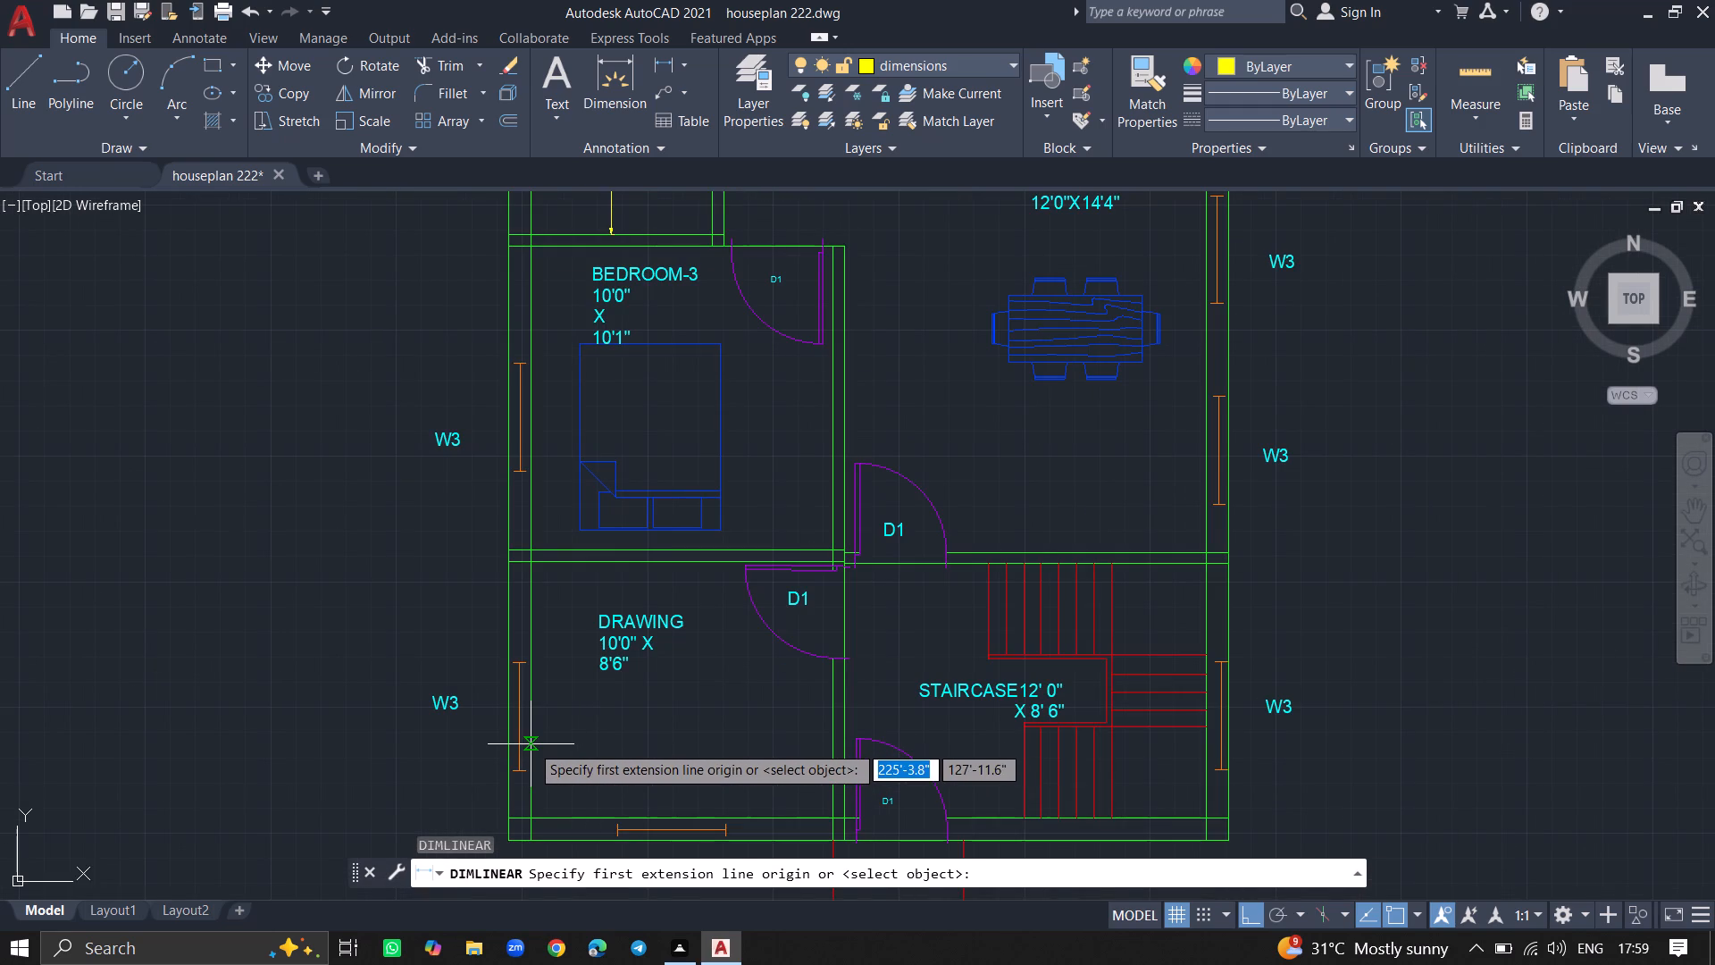
click(531, 744)
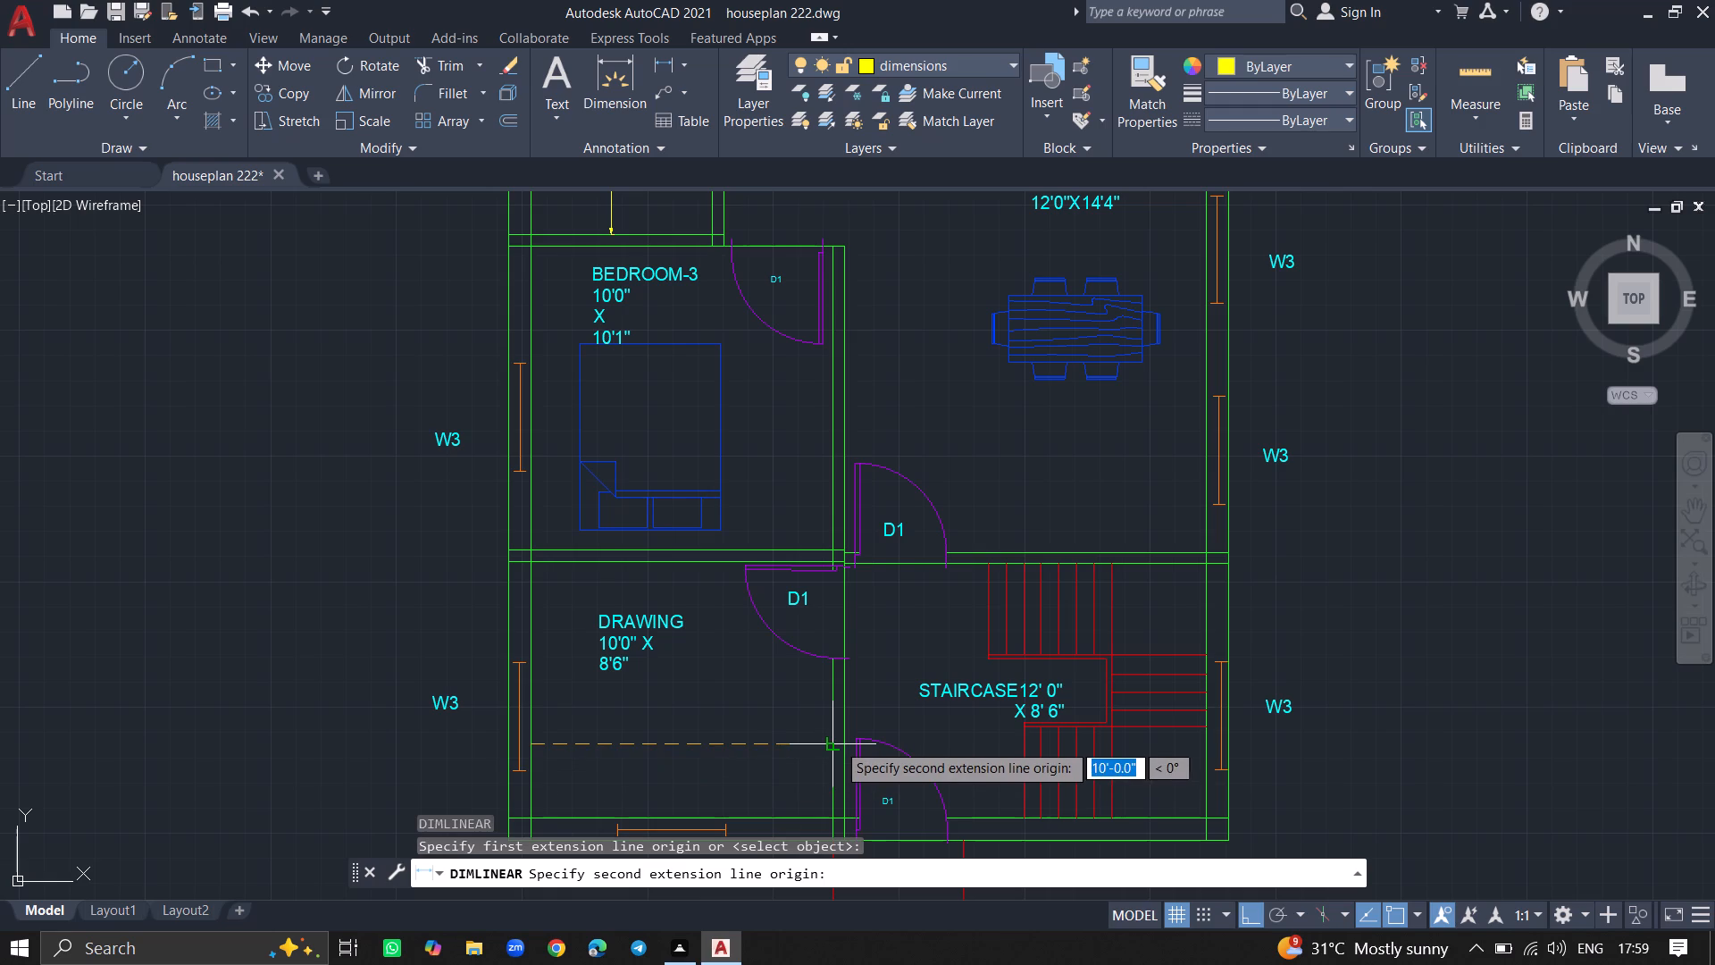
click(836, 743)
click(835, 701)
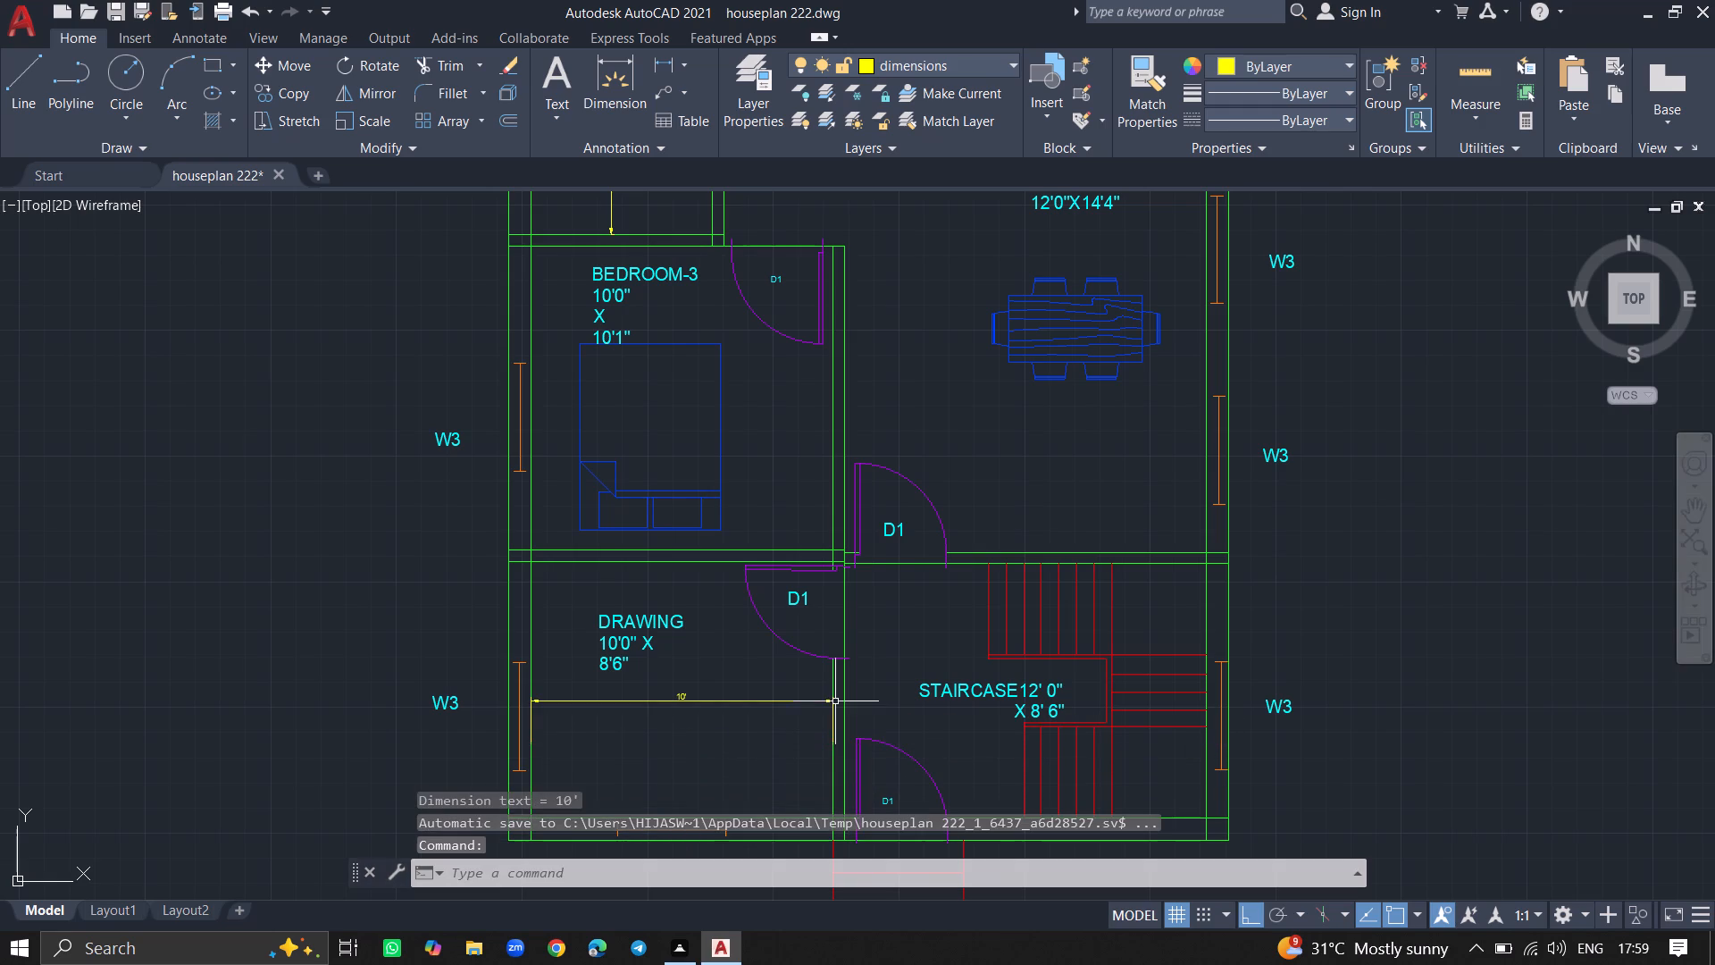
Add a vertical linear dimension between the upper and lower inner walls of the DRAWING room, left of its label.
text(DIM)
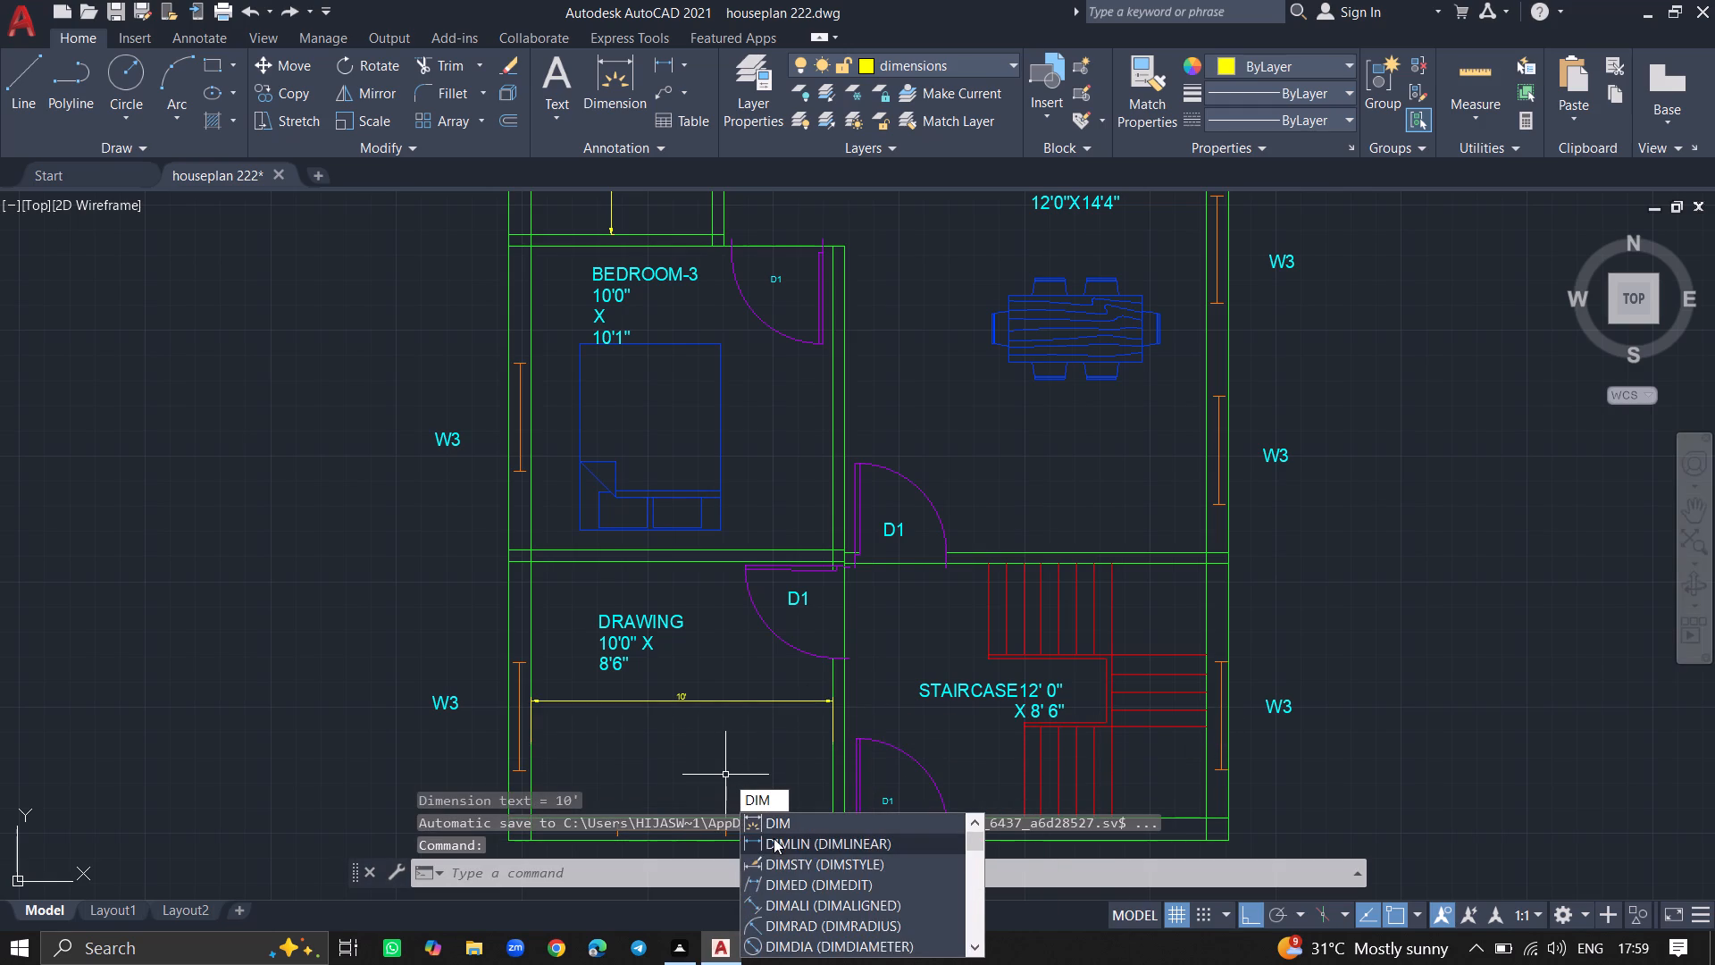
click(774, 838)
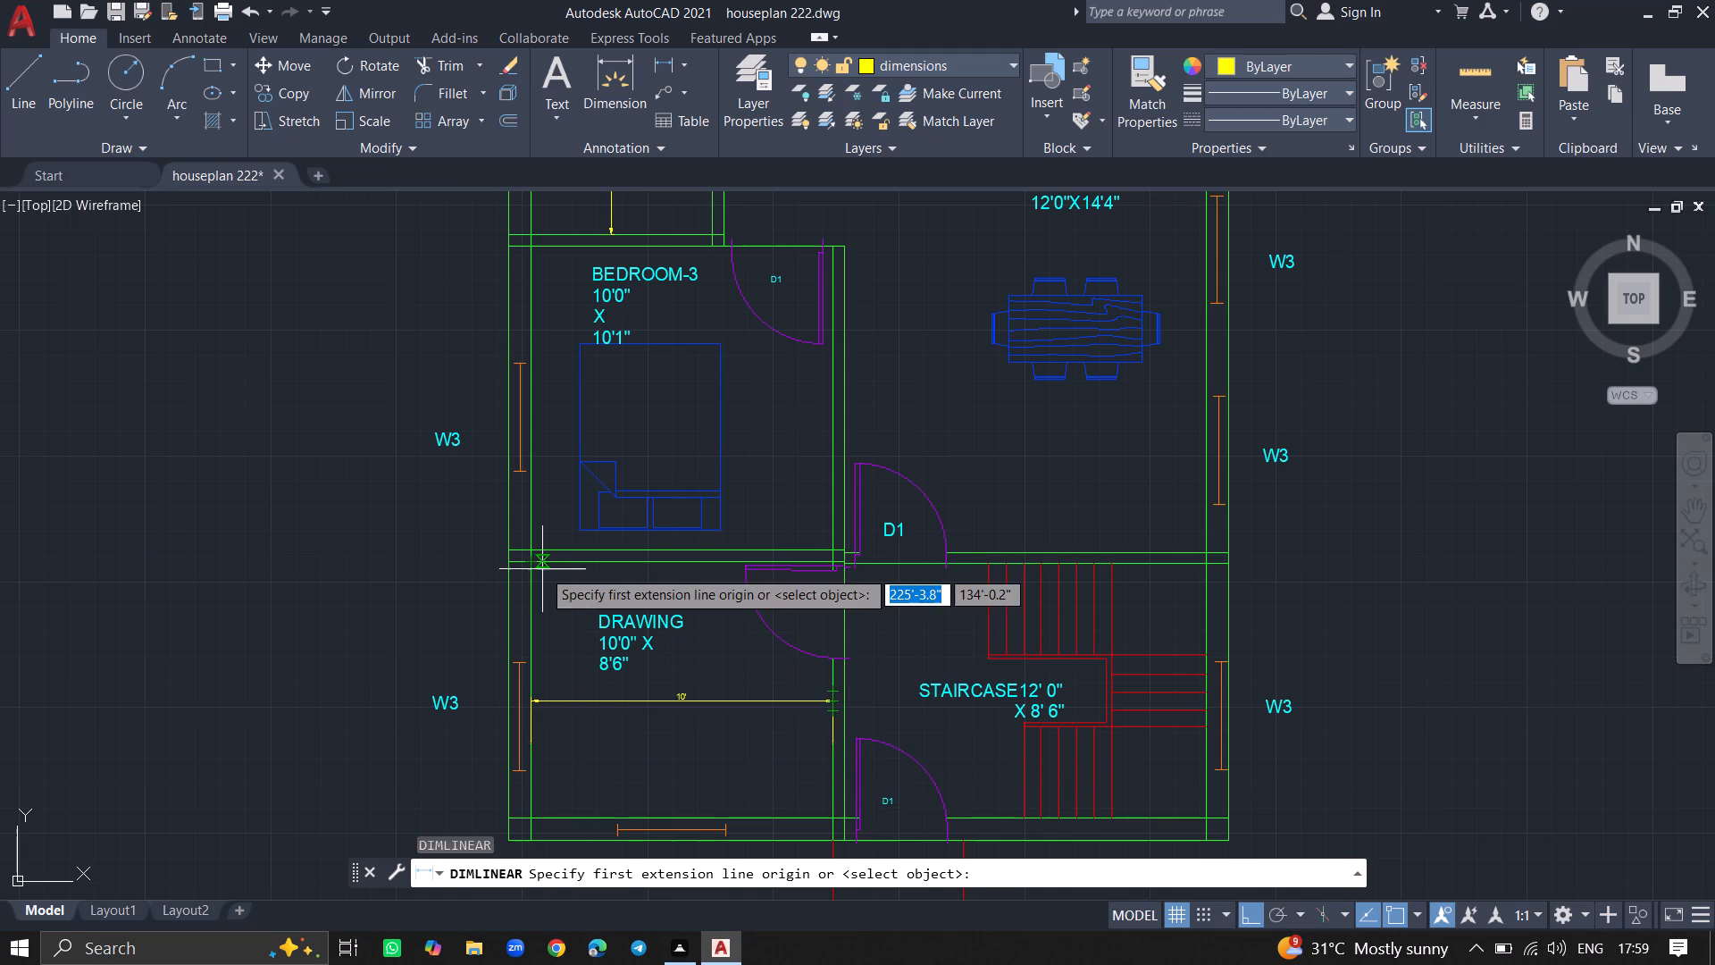
drag(547, 564, 544, 821)
click(544, 821)
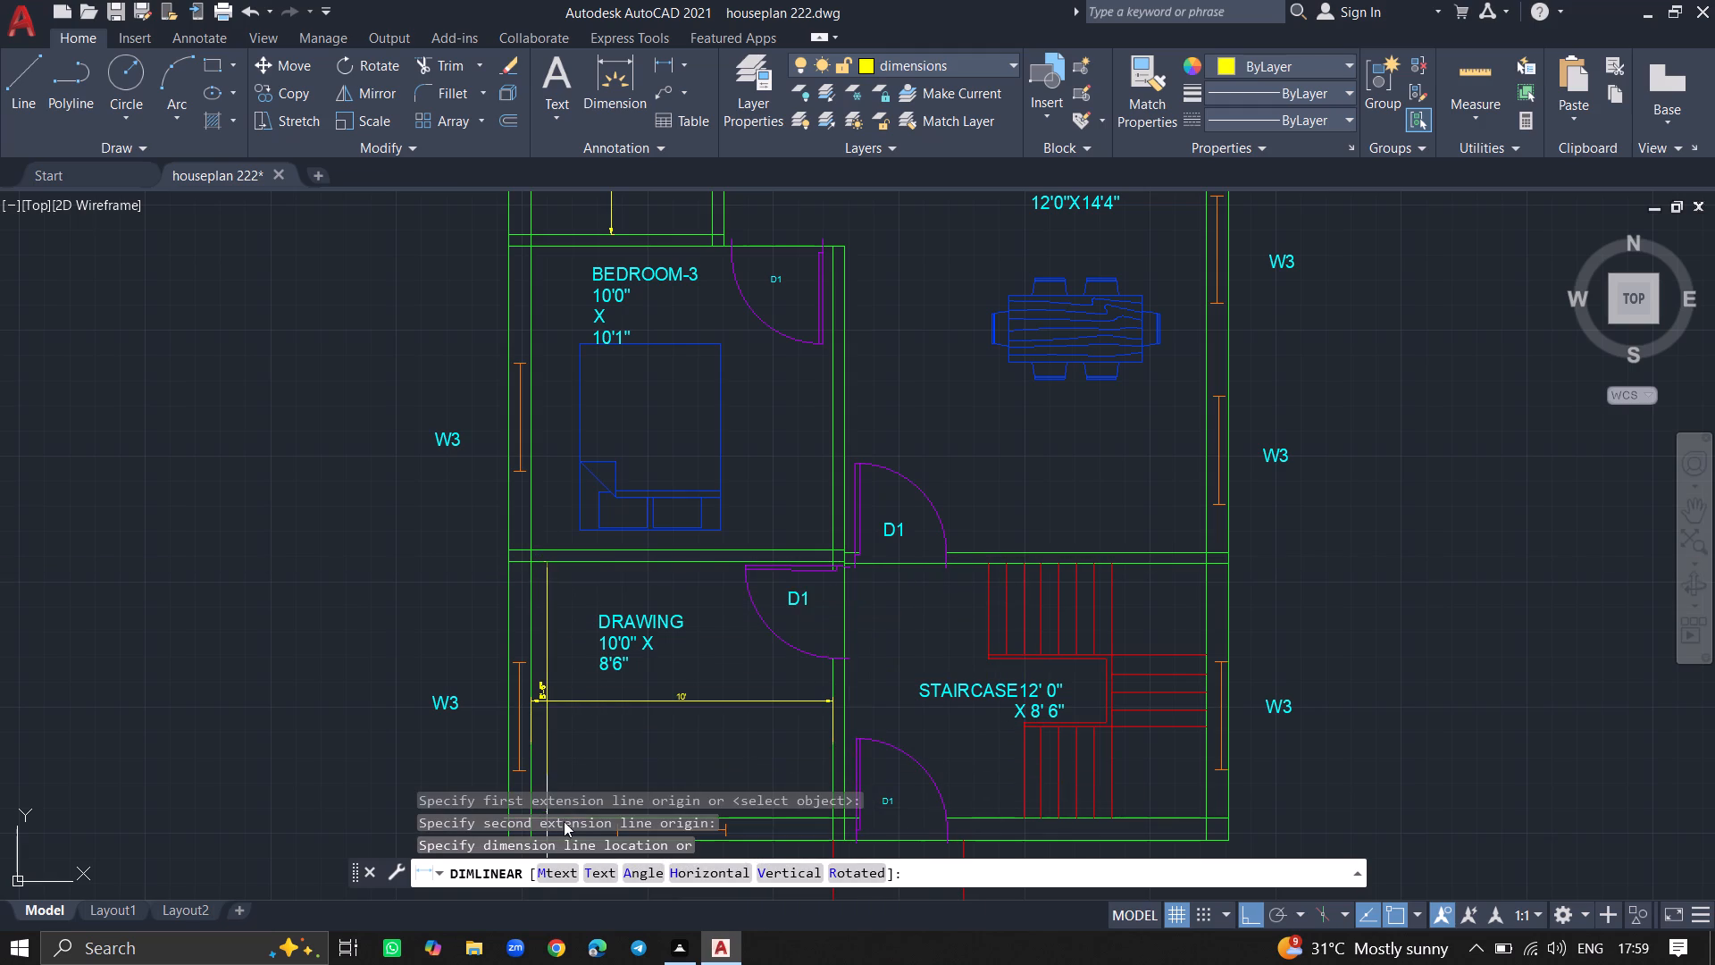
click(581, 773)
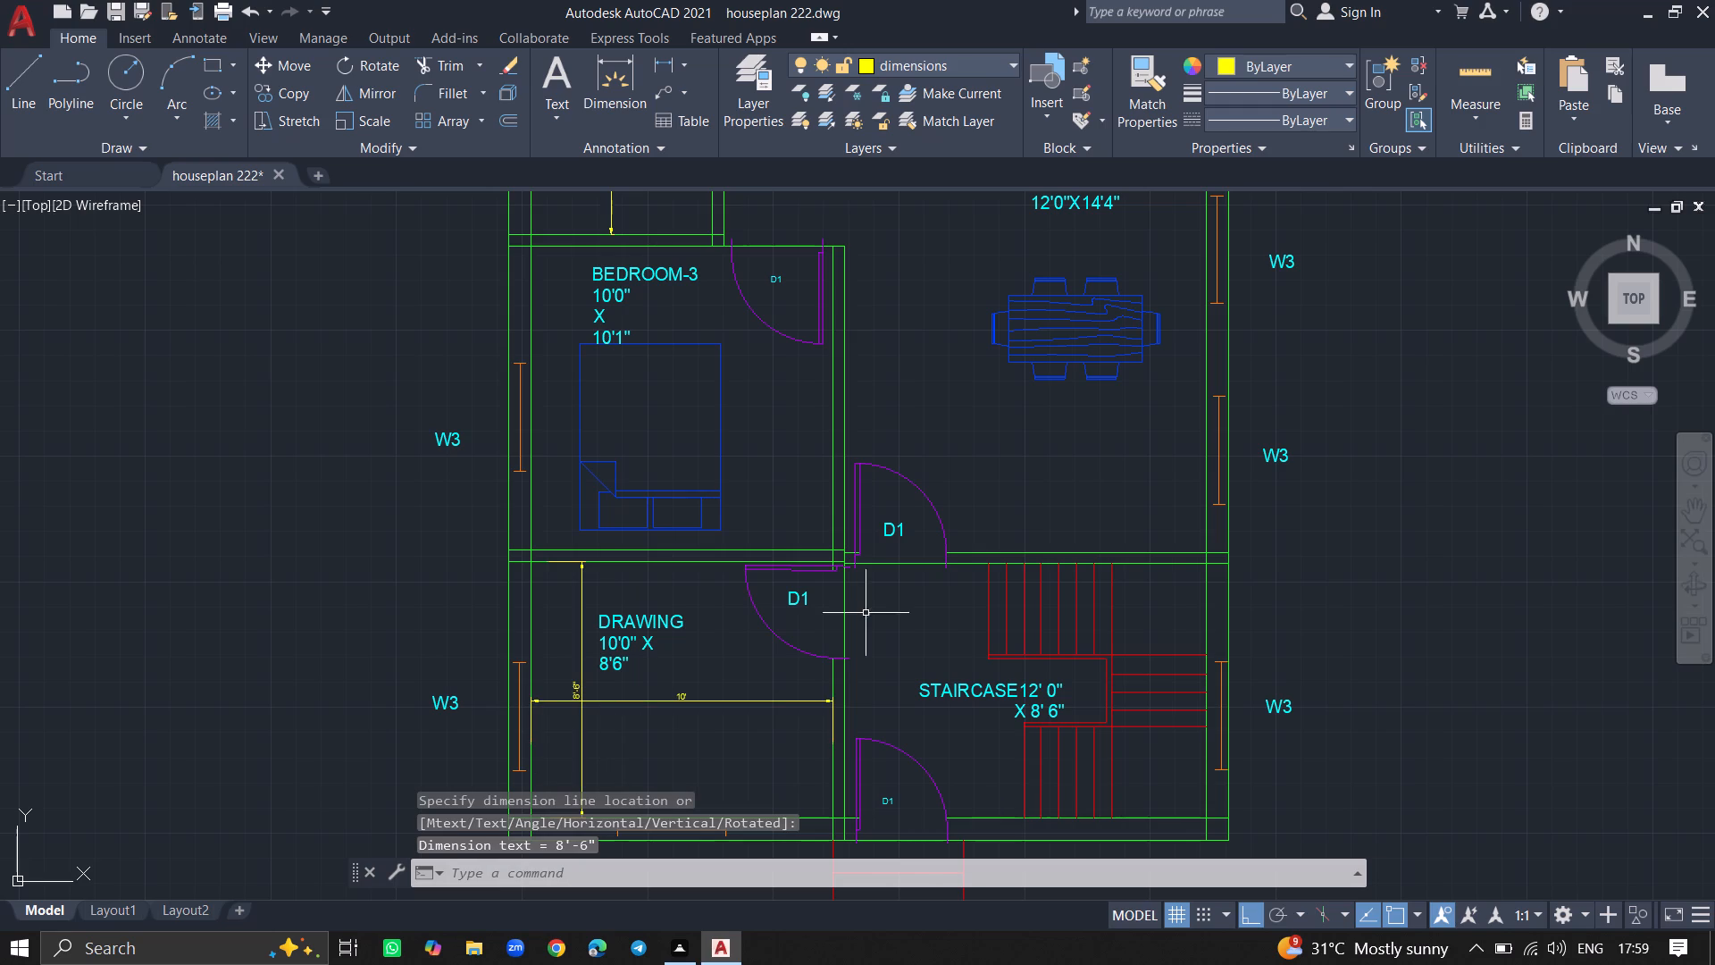
Add a horizontal linear dimension across the living and dining room between its inner wall faces, below the dining table.
text(DIML)
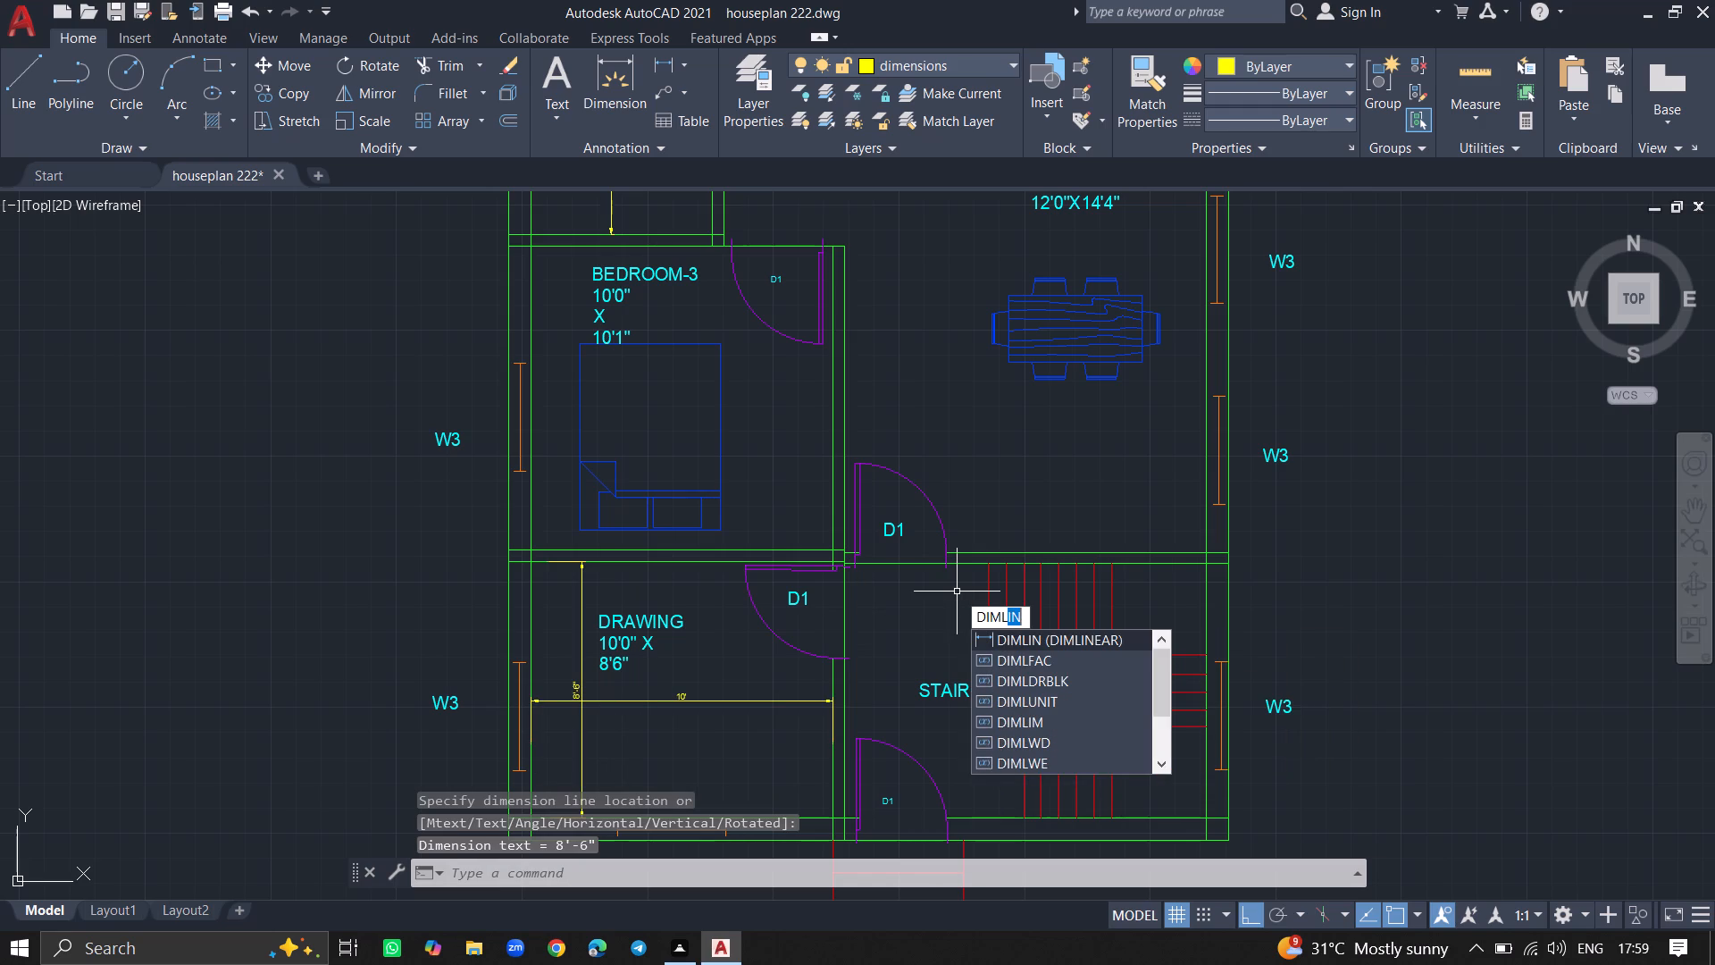
click(996, 636)
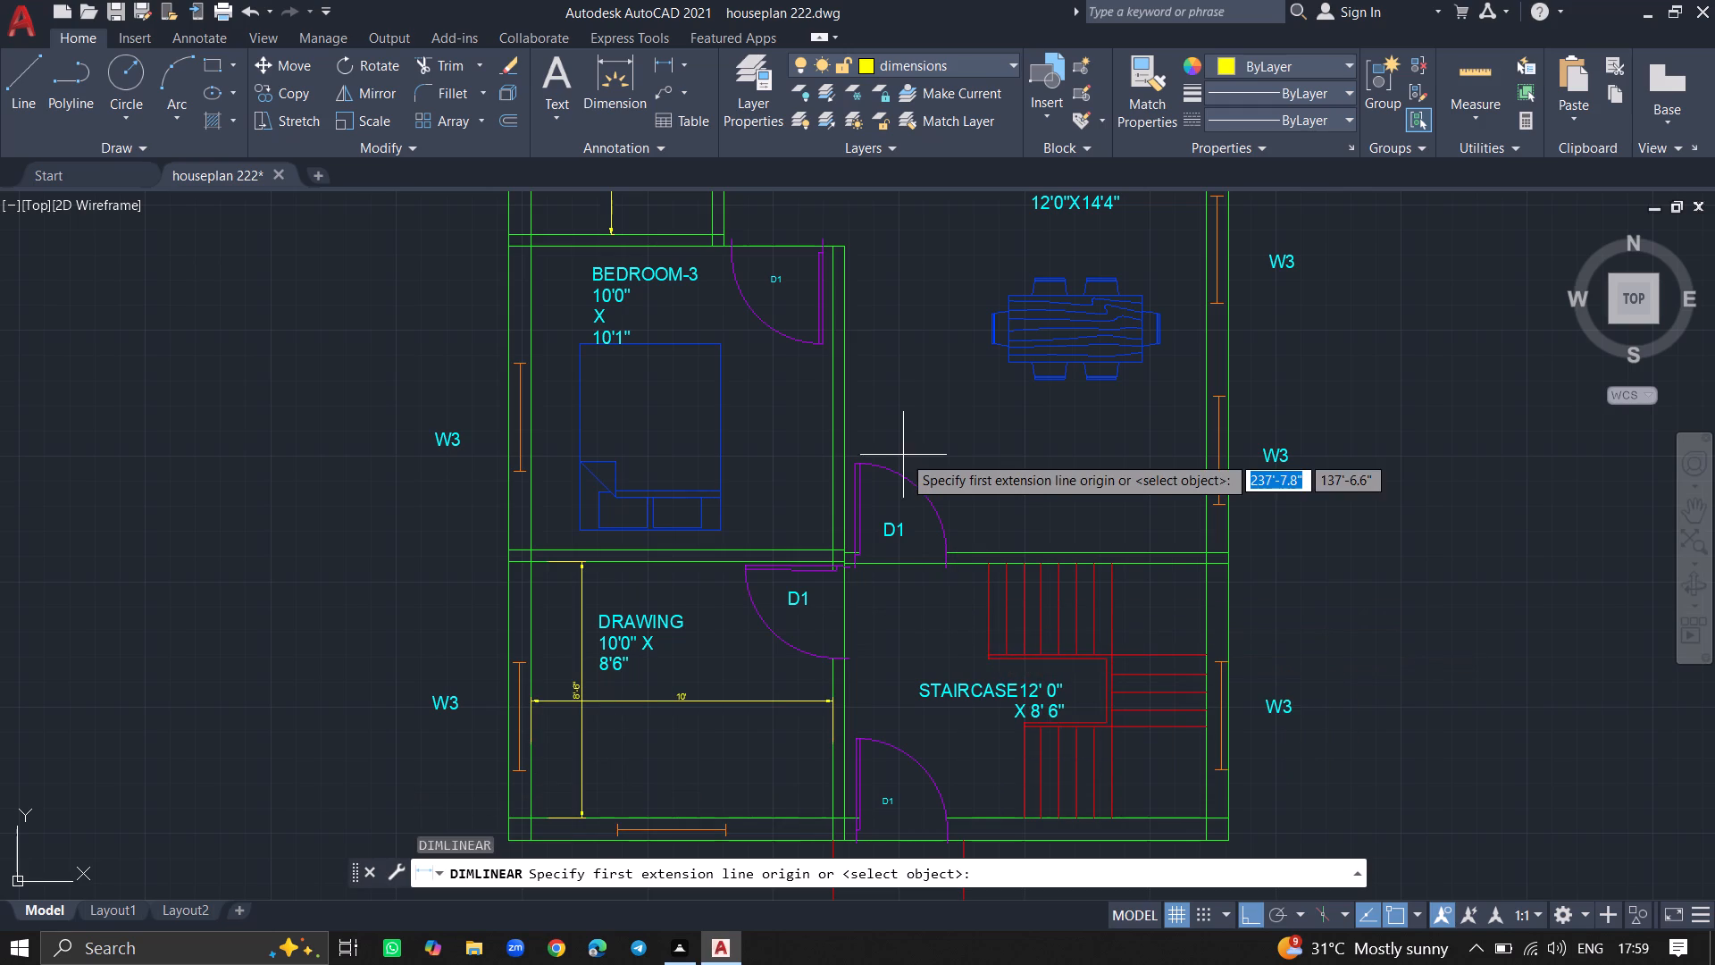
ctrl+scroll(858, 426, down, 2)
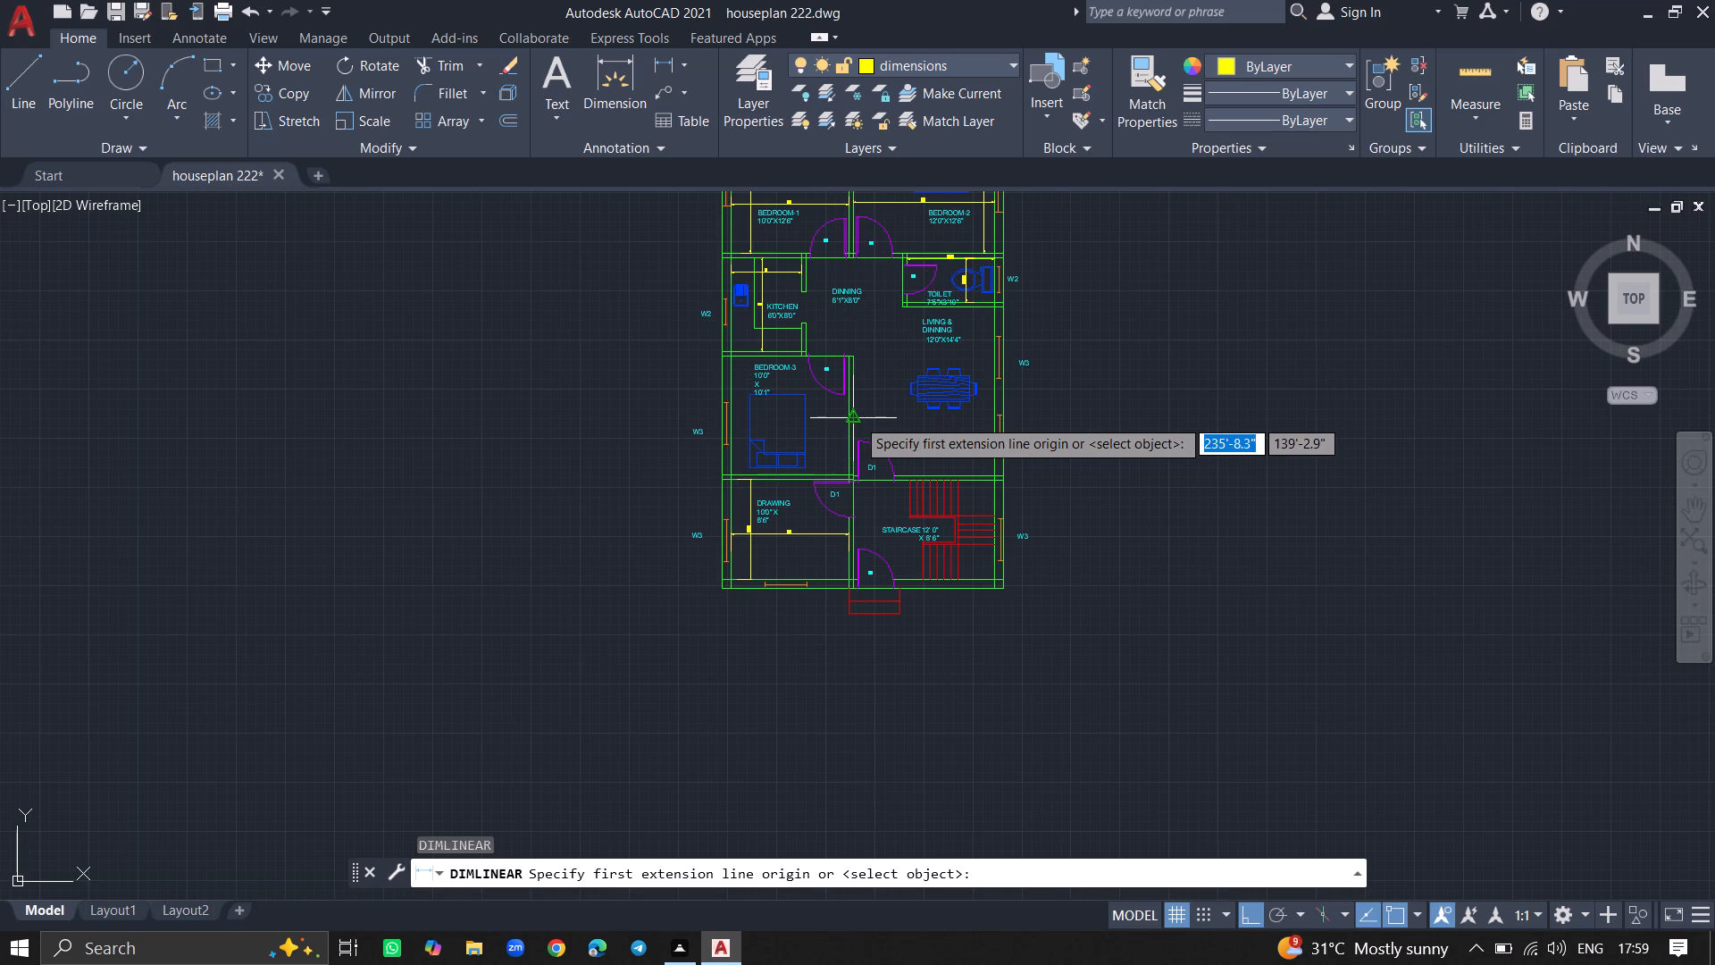
ctrl+scroll(857, 418, up, 2)
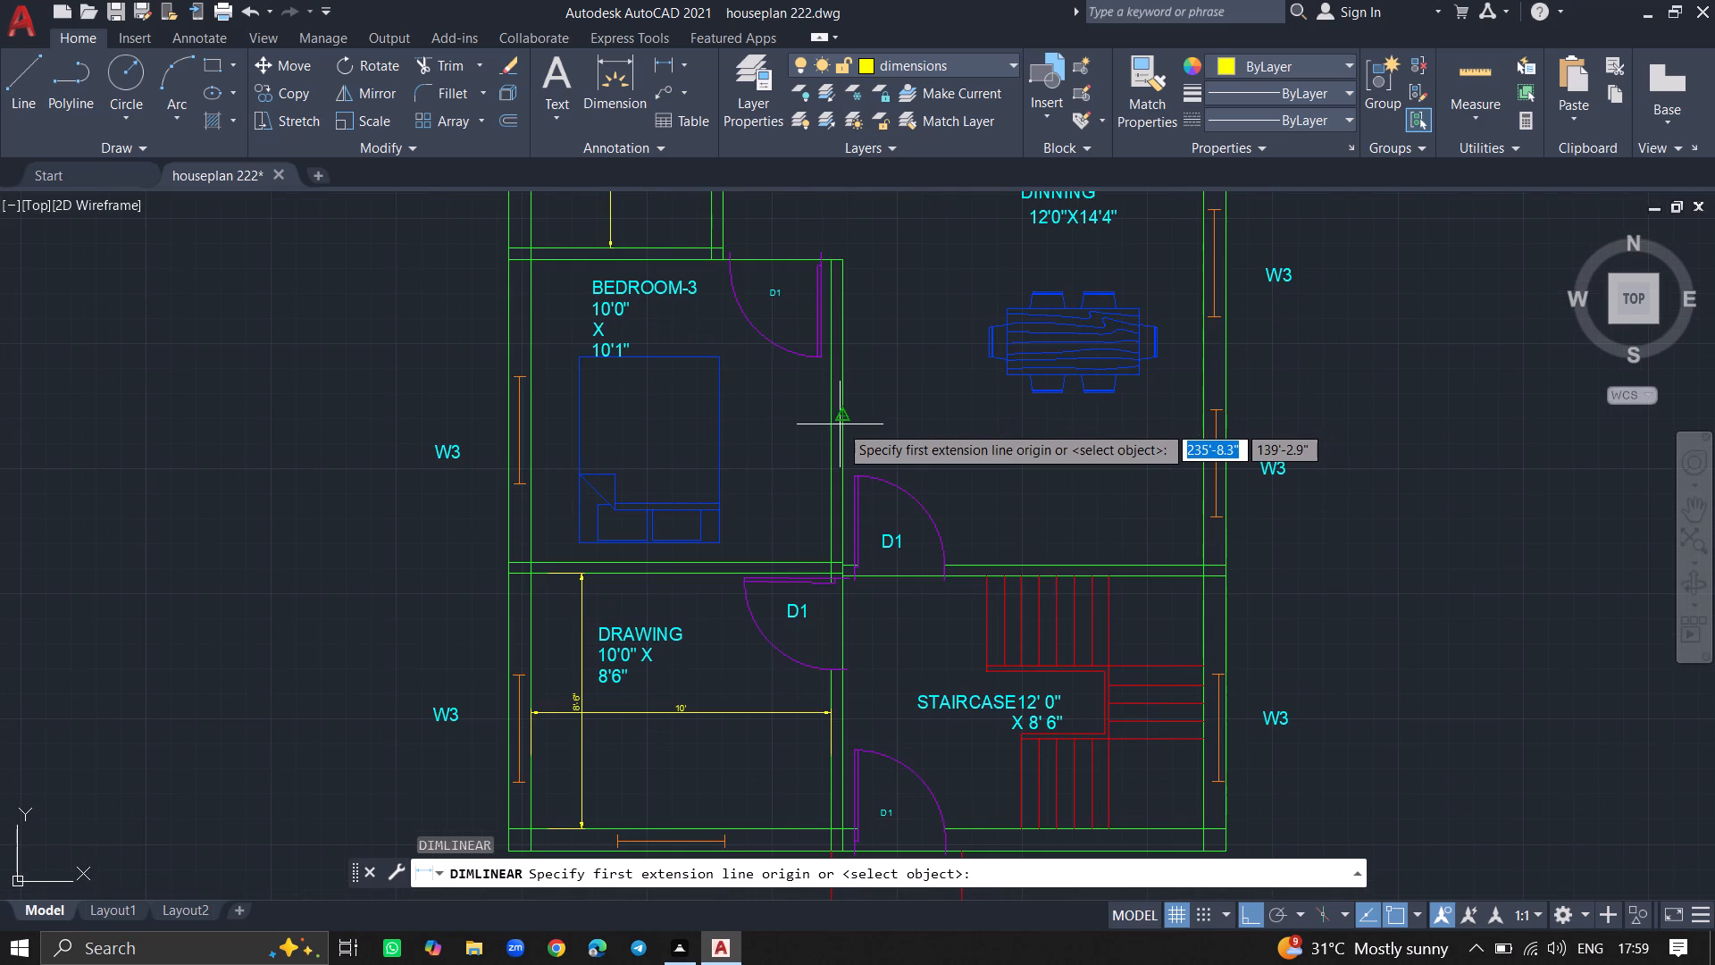
click(845, 424)
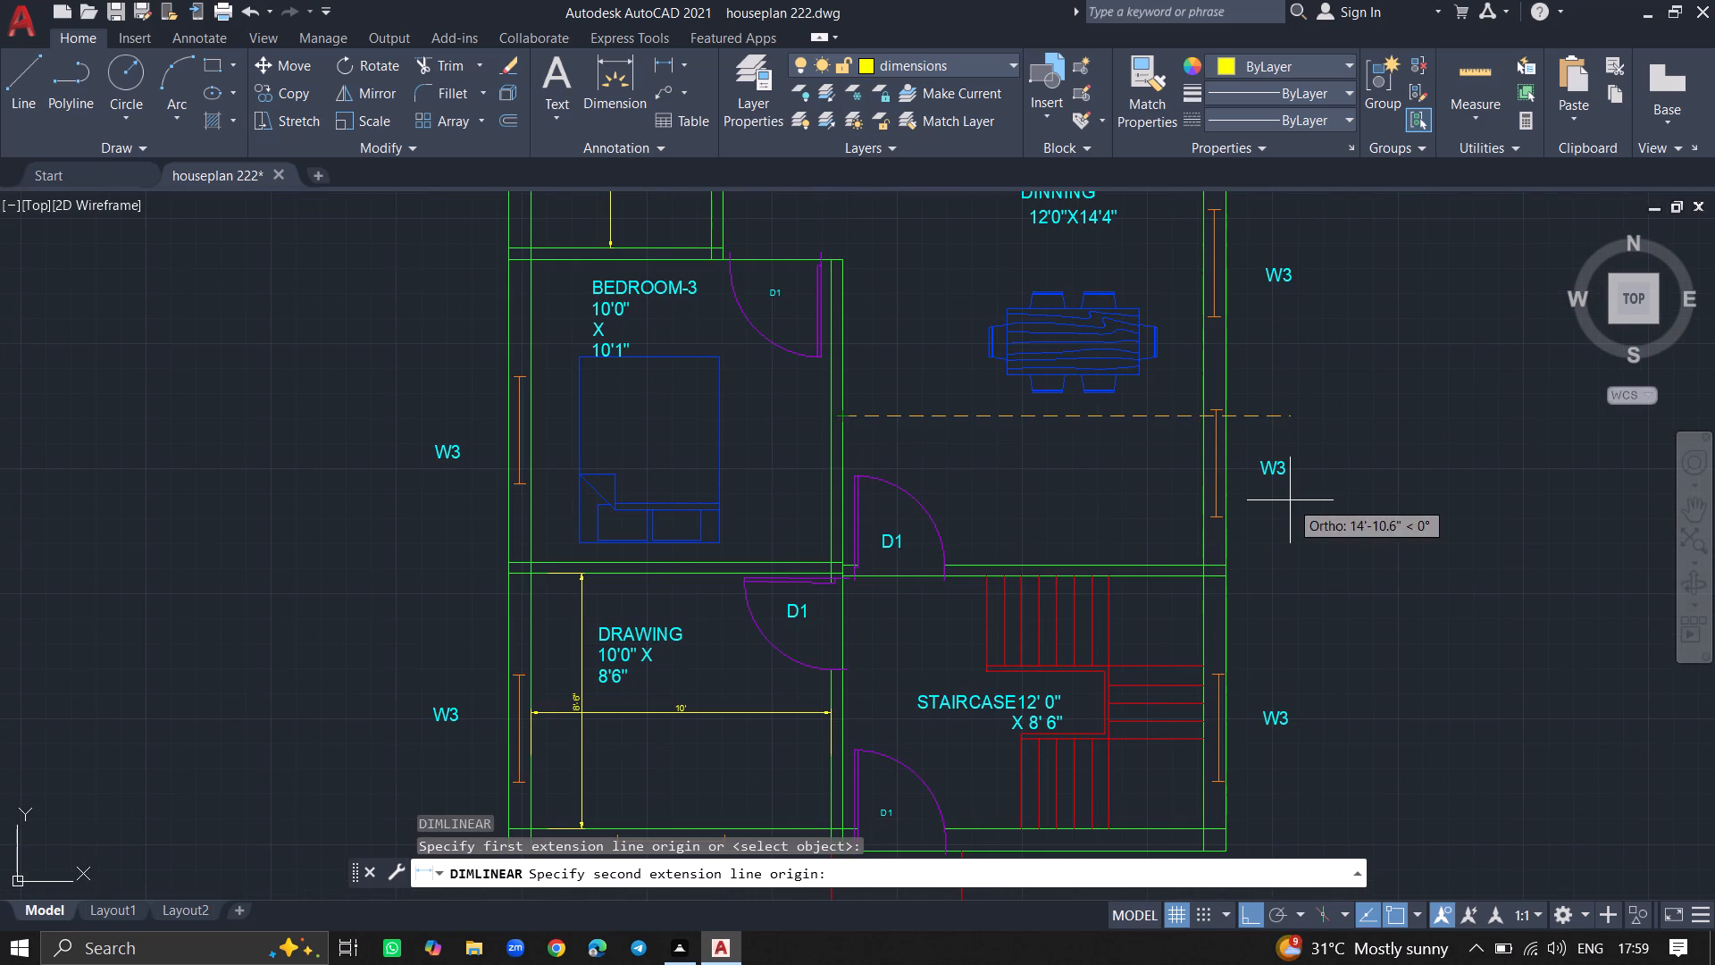
click(1204, 422)
click(1205, 449)
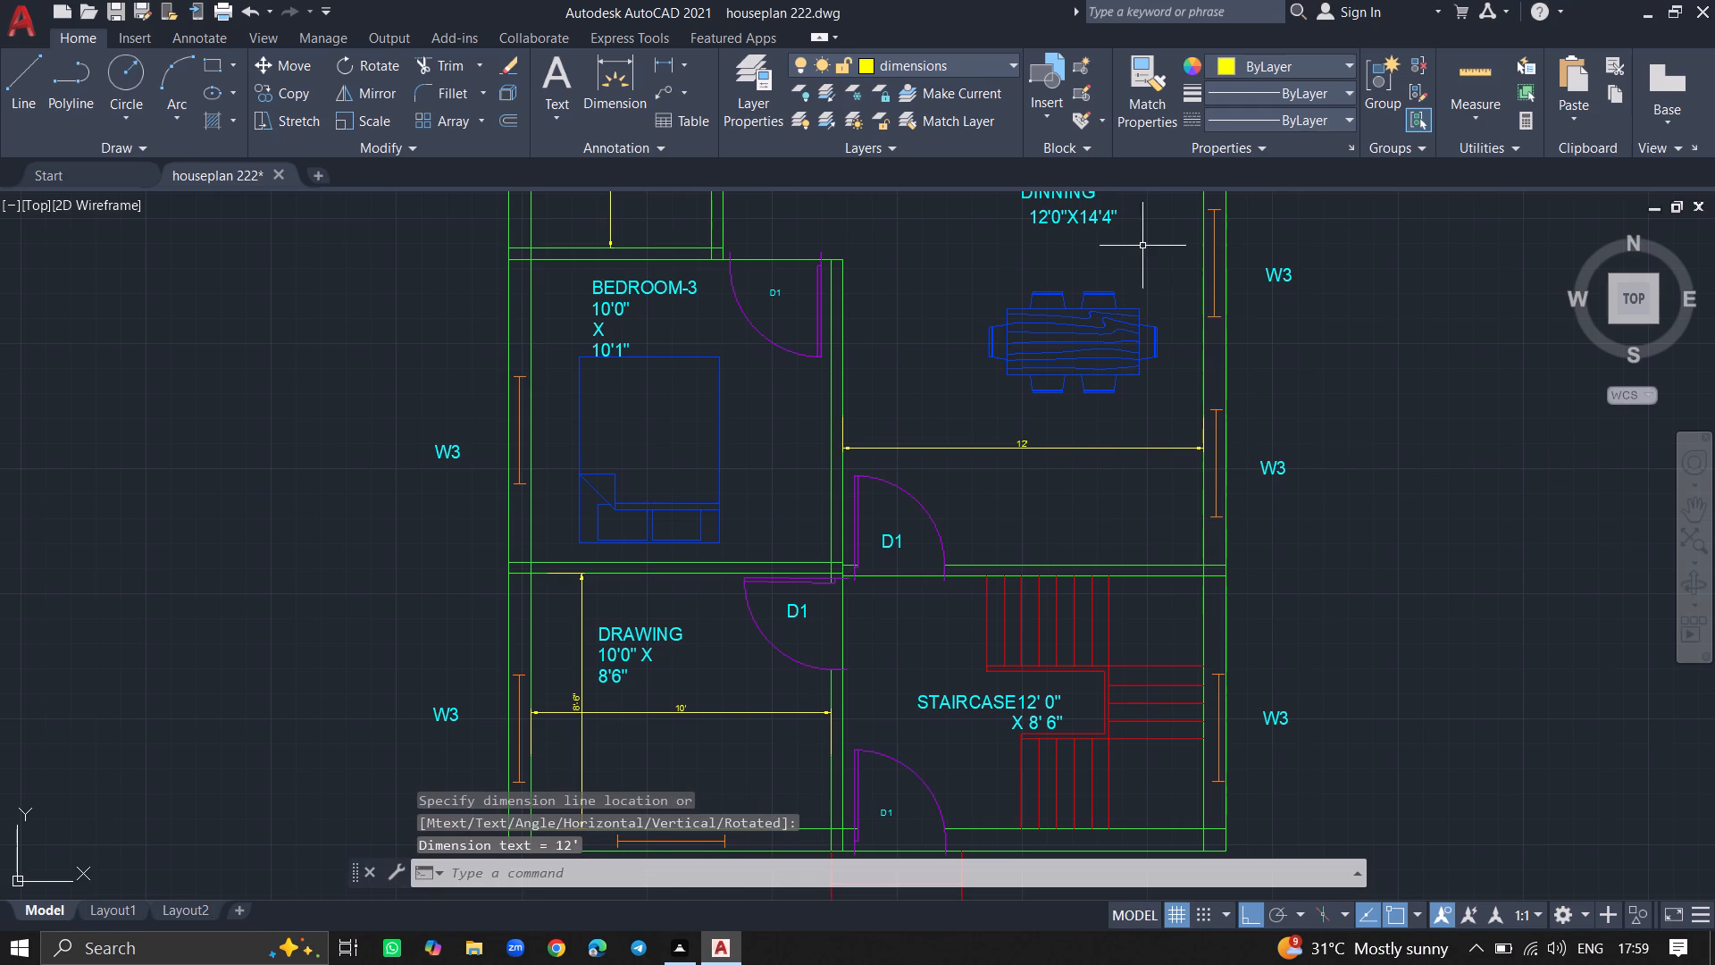
Add a vertical linear dimension in the living and dining room from the toilet's lower wall to the staircase wall, close to the outer wall.
text(DIML)
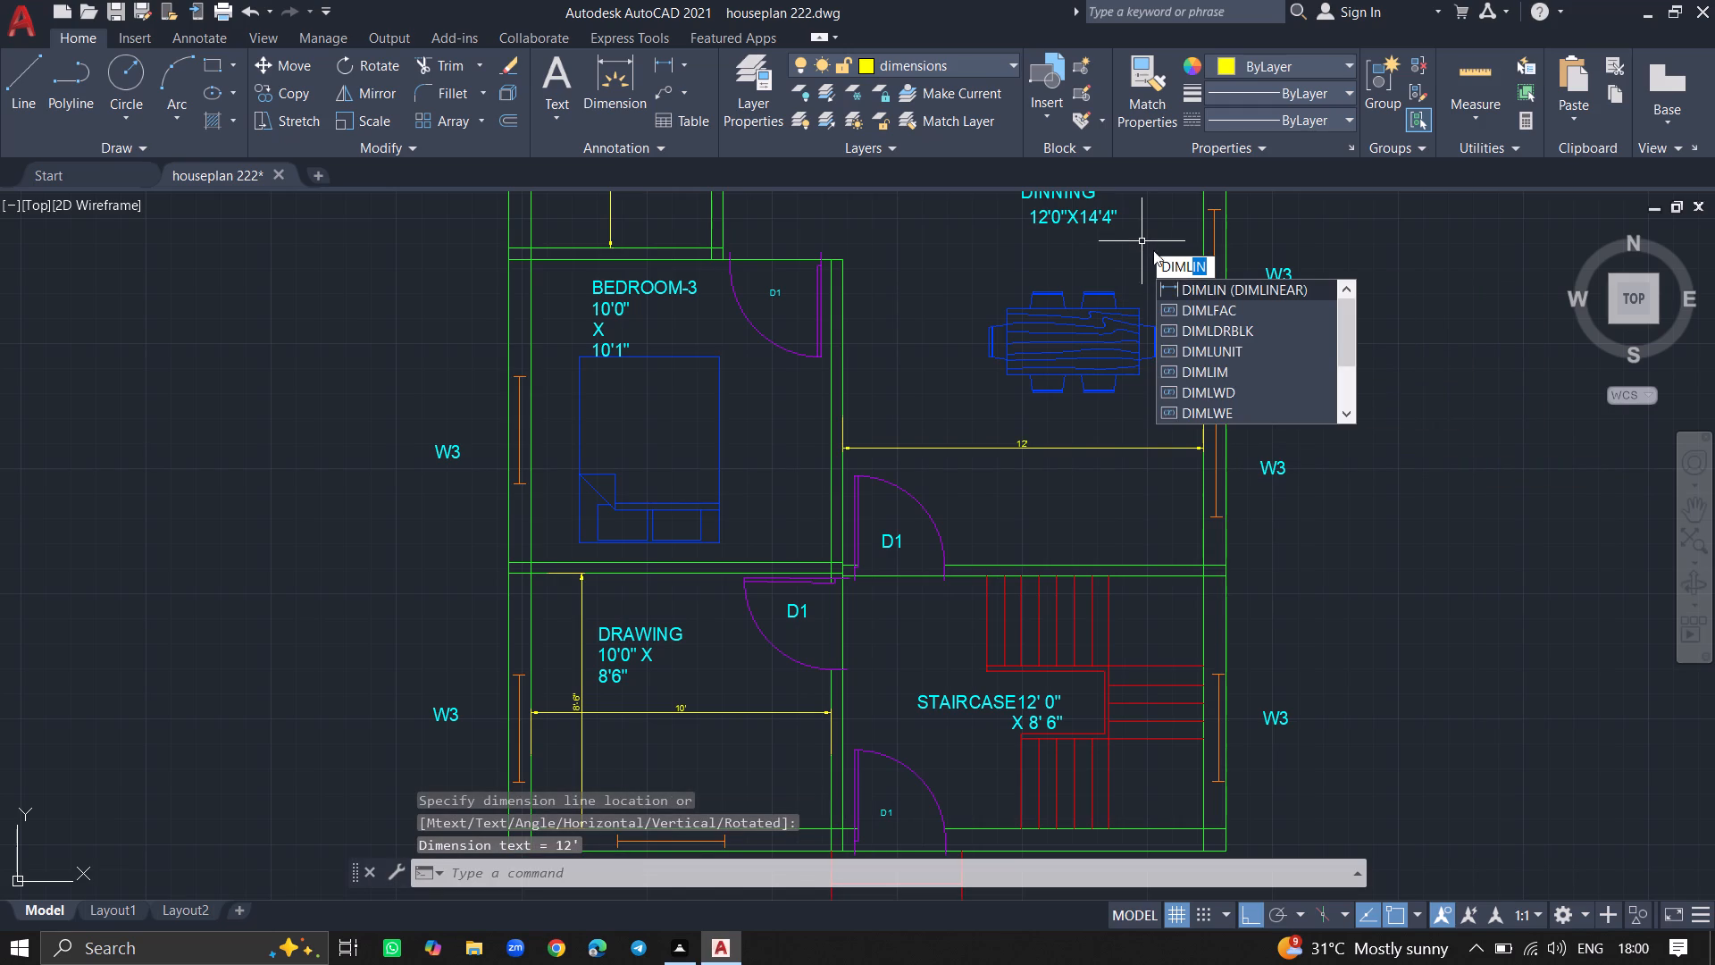
click(1182, 288)
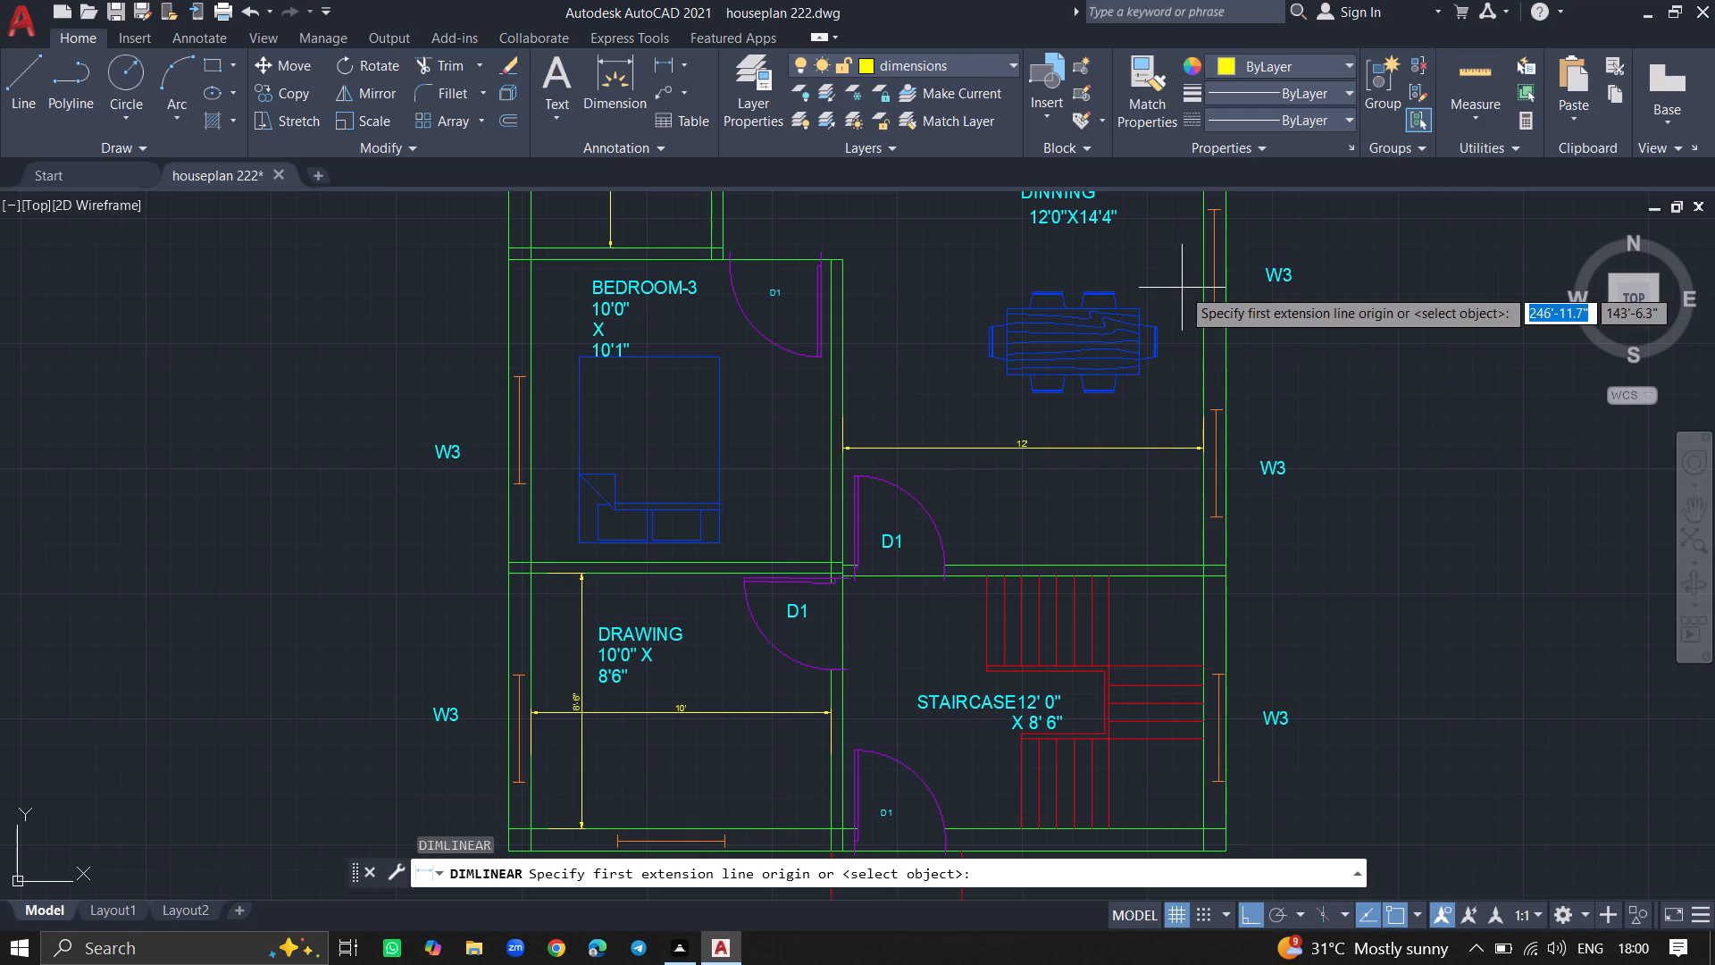
ctrl+scroll(1182, 288, down, 4)
ctrl+scroll(1182, 267, up, 5)
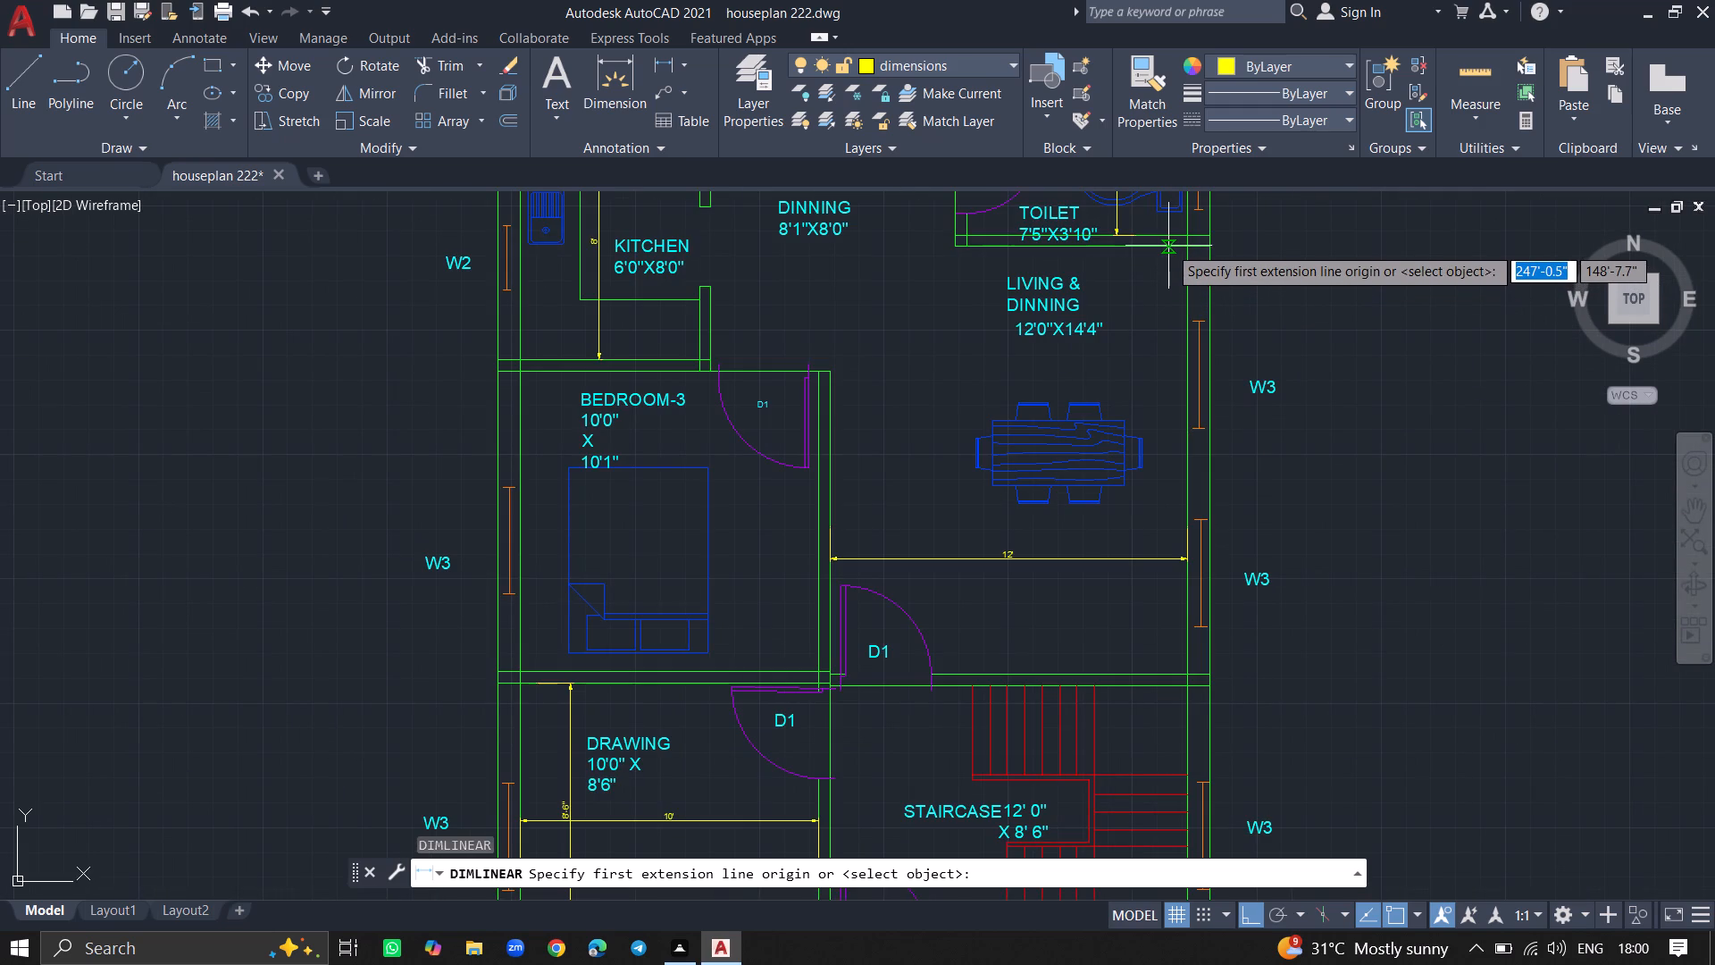
ctrl+scroll(1168, 246, up, 1)
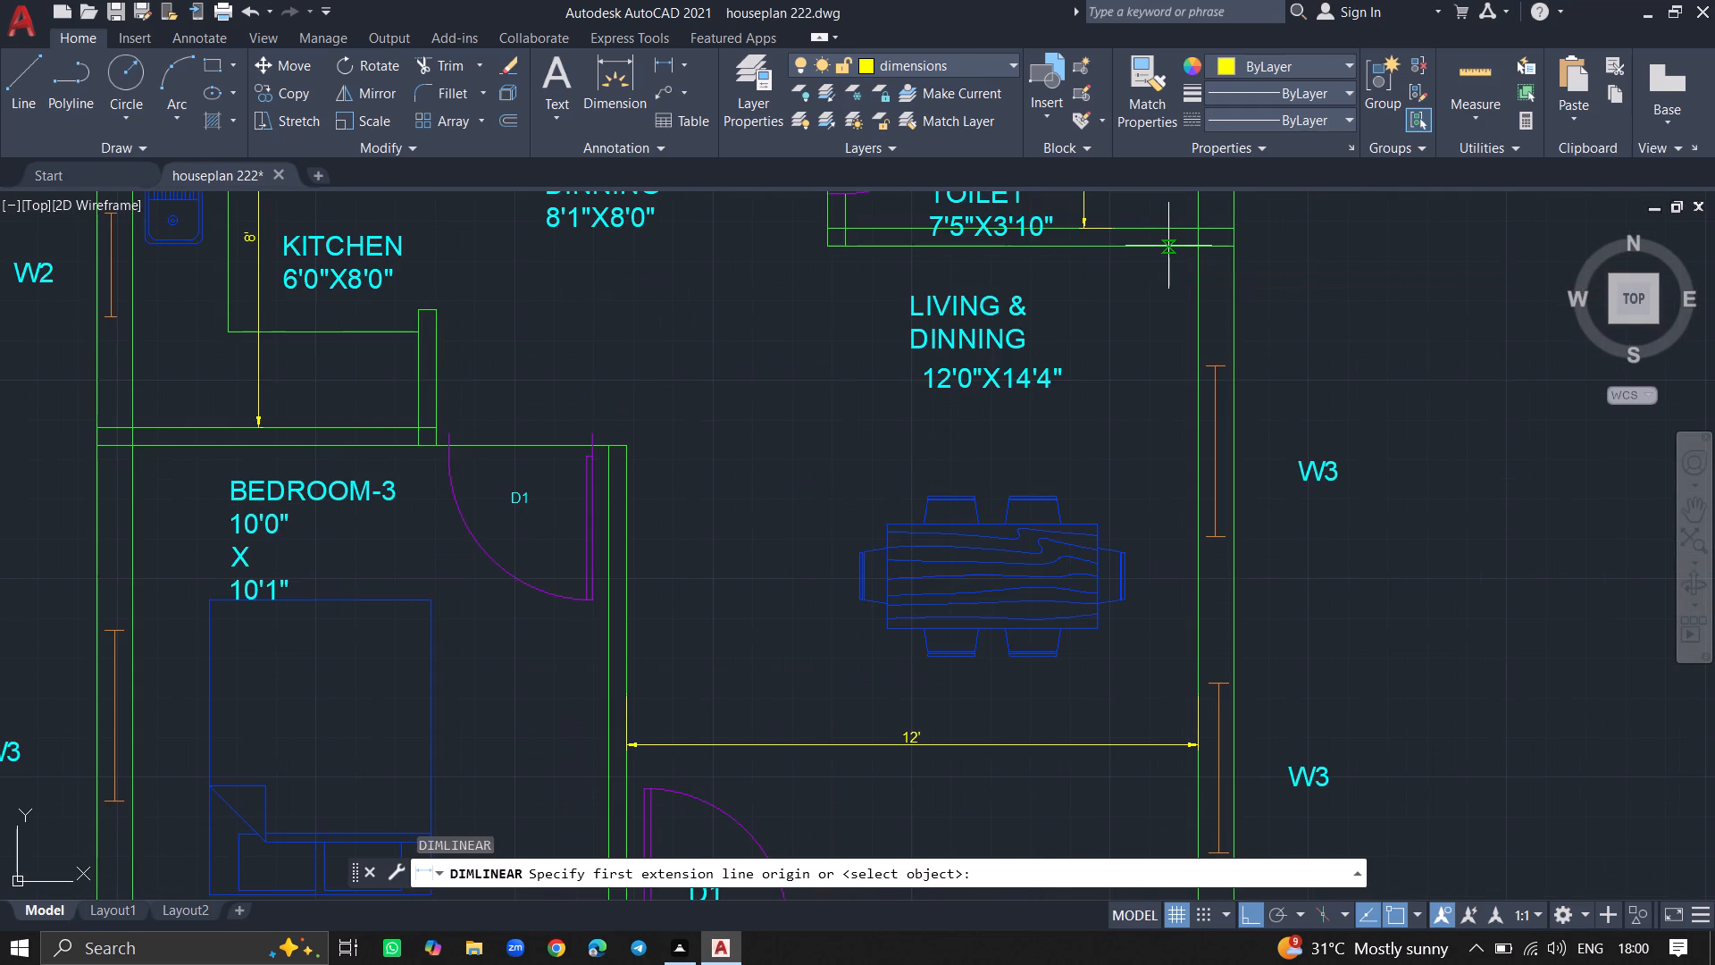
click(1168, 246)
ctrl+scroll(1167, 612, down, 3)
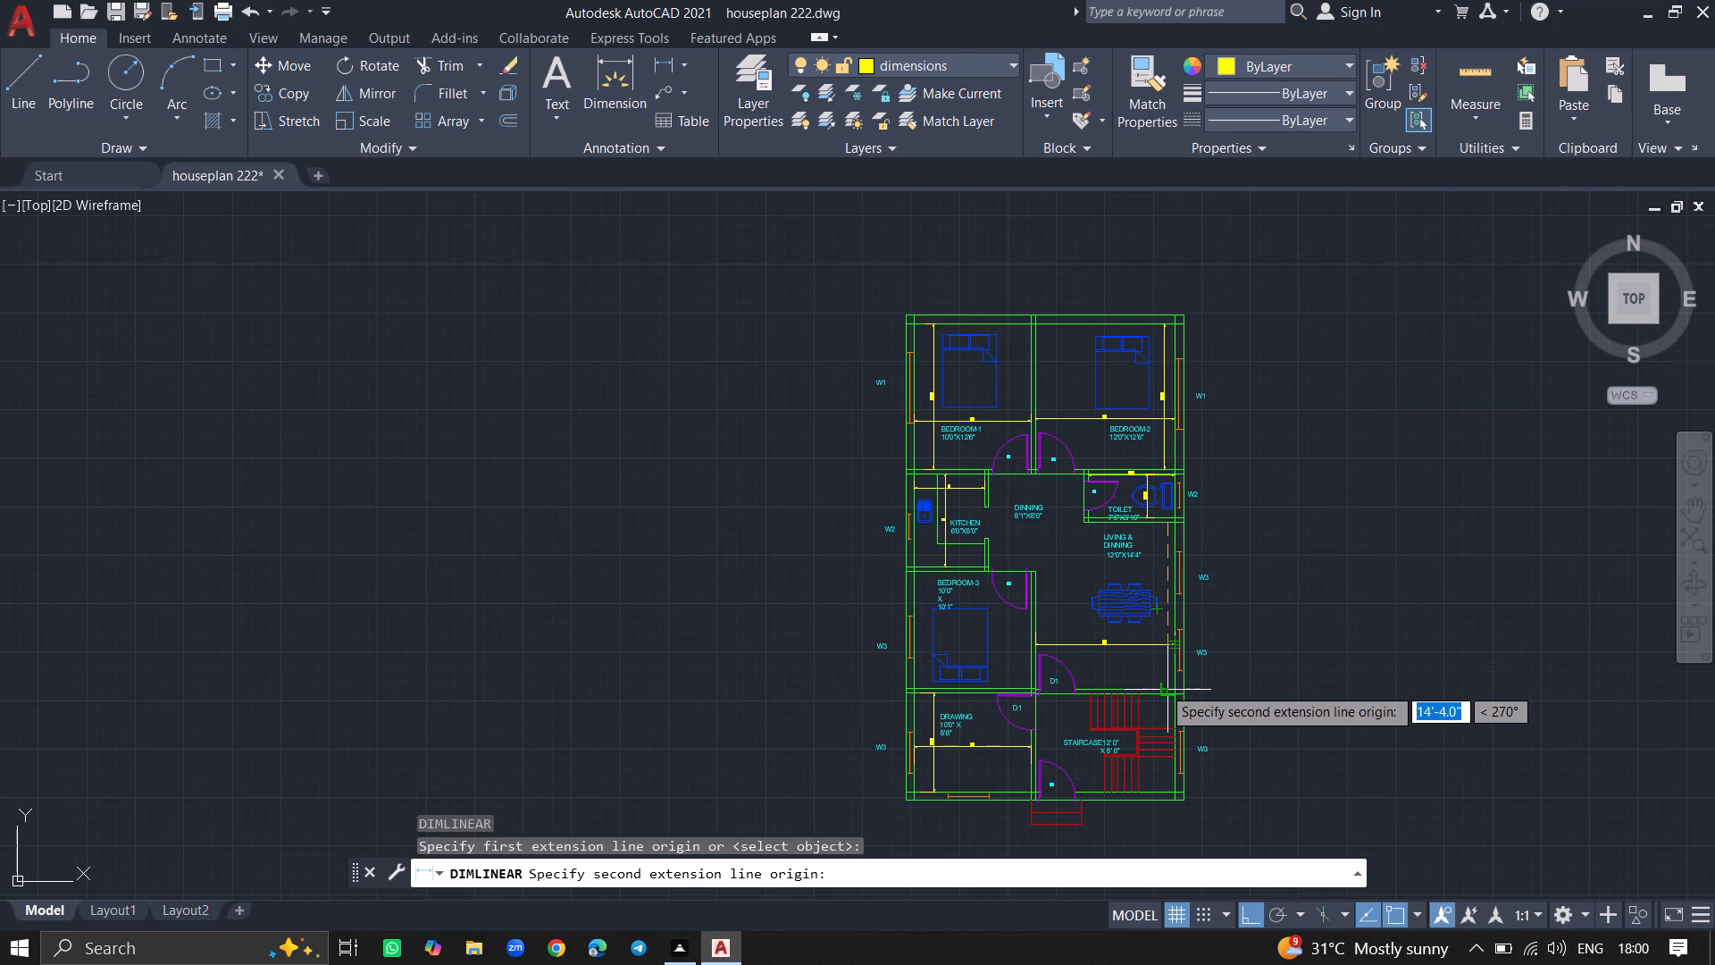
ctrl+scroll(1162, 686, up, 3)
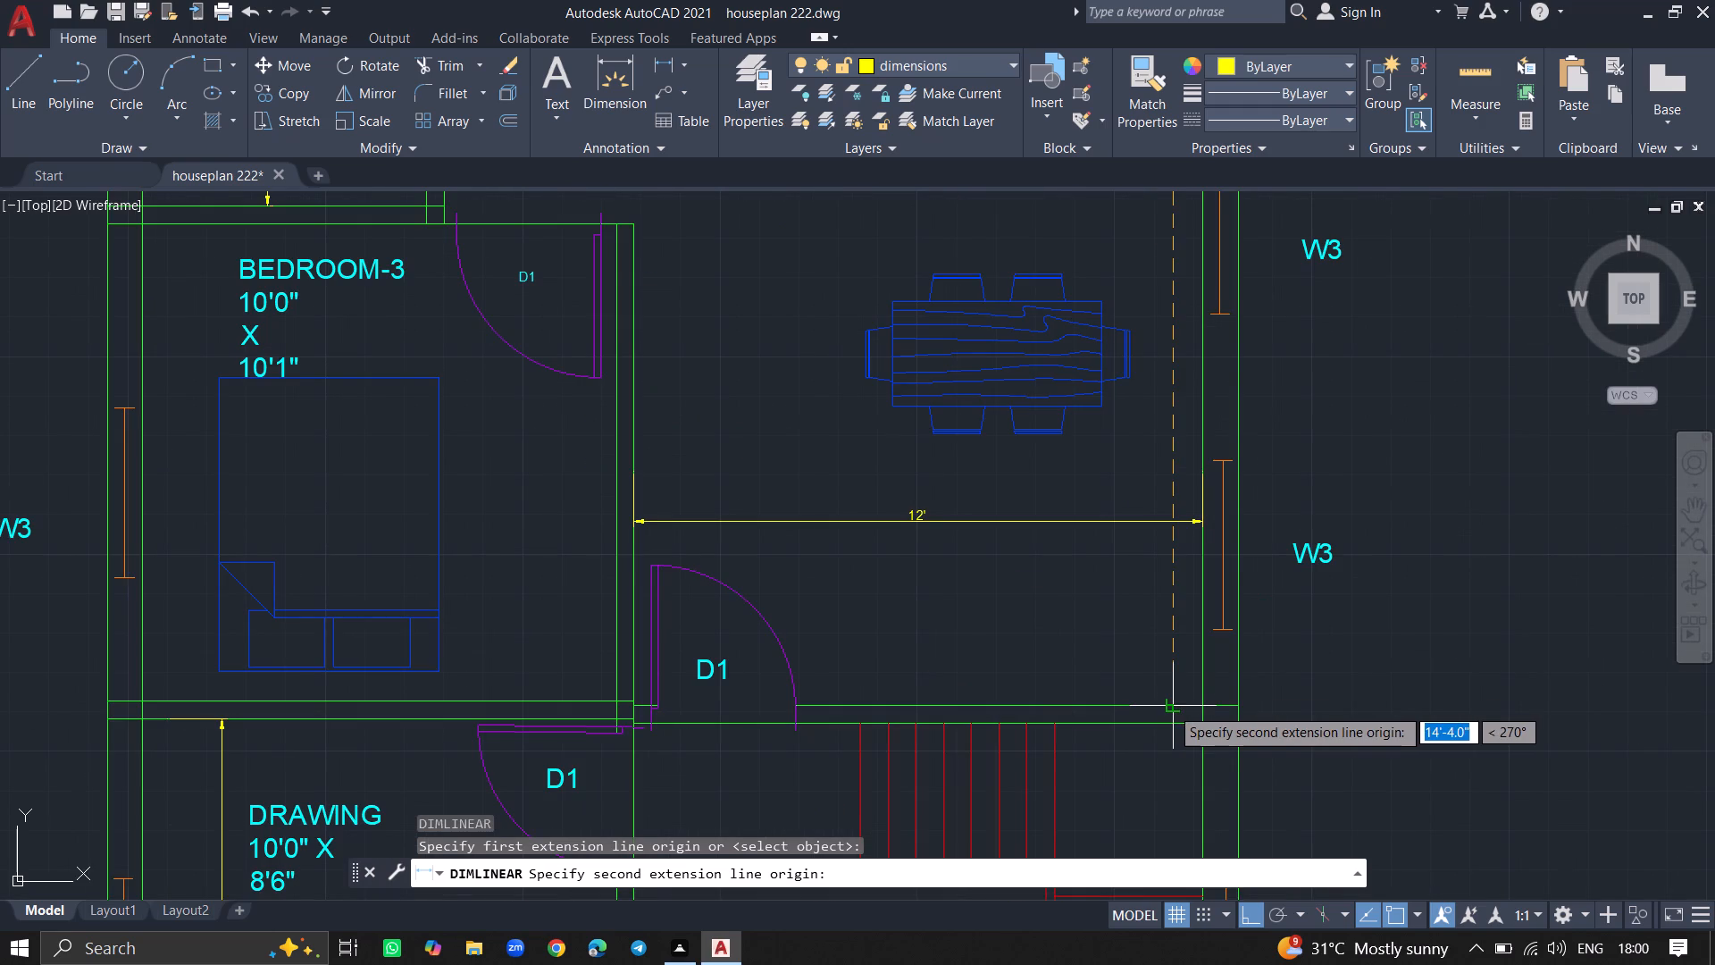
click(1170, 706)
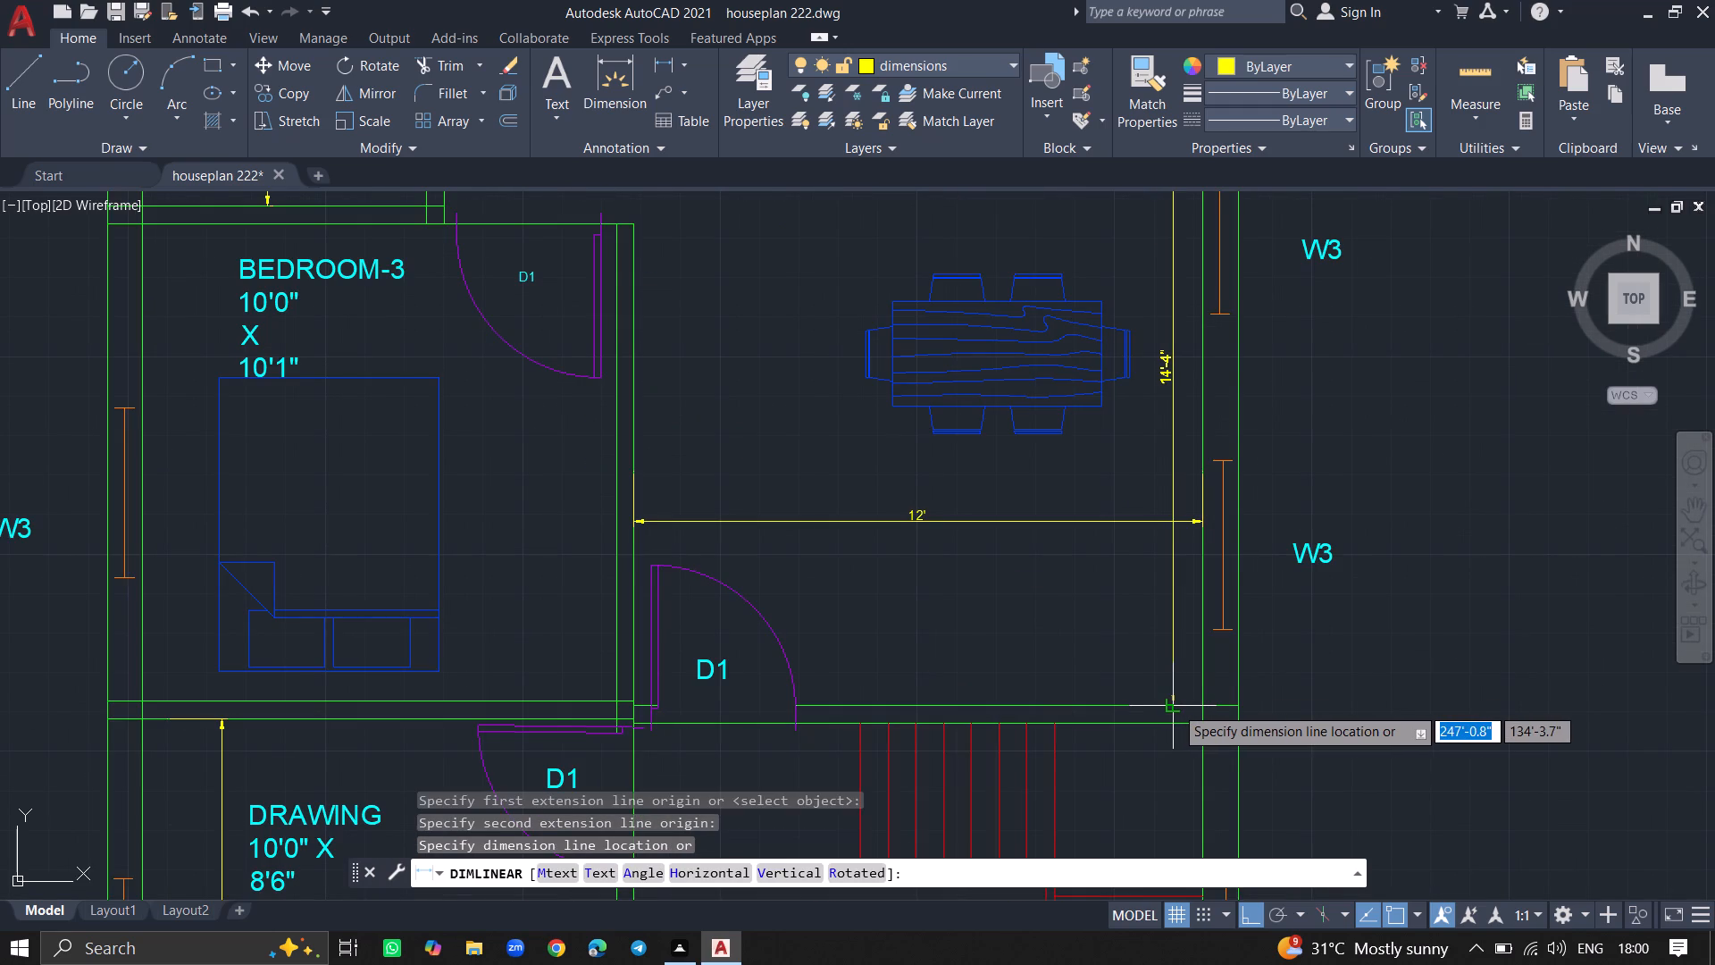
click(1175, 706)
Add a horizontal linear dimension between the inner wall faces of BEDROOM-3, crossing the bed just below the room label.
ctrl+scroll(1129, 562, down, 3)
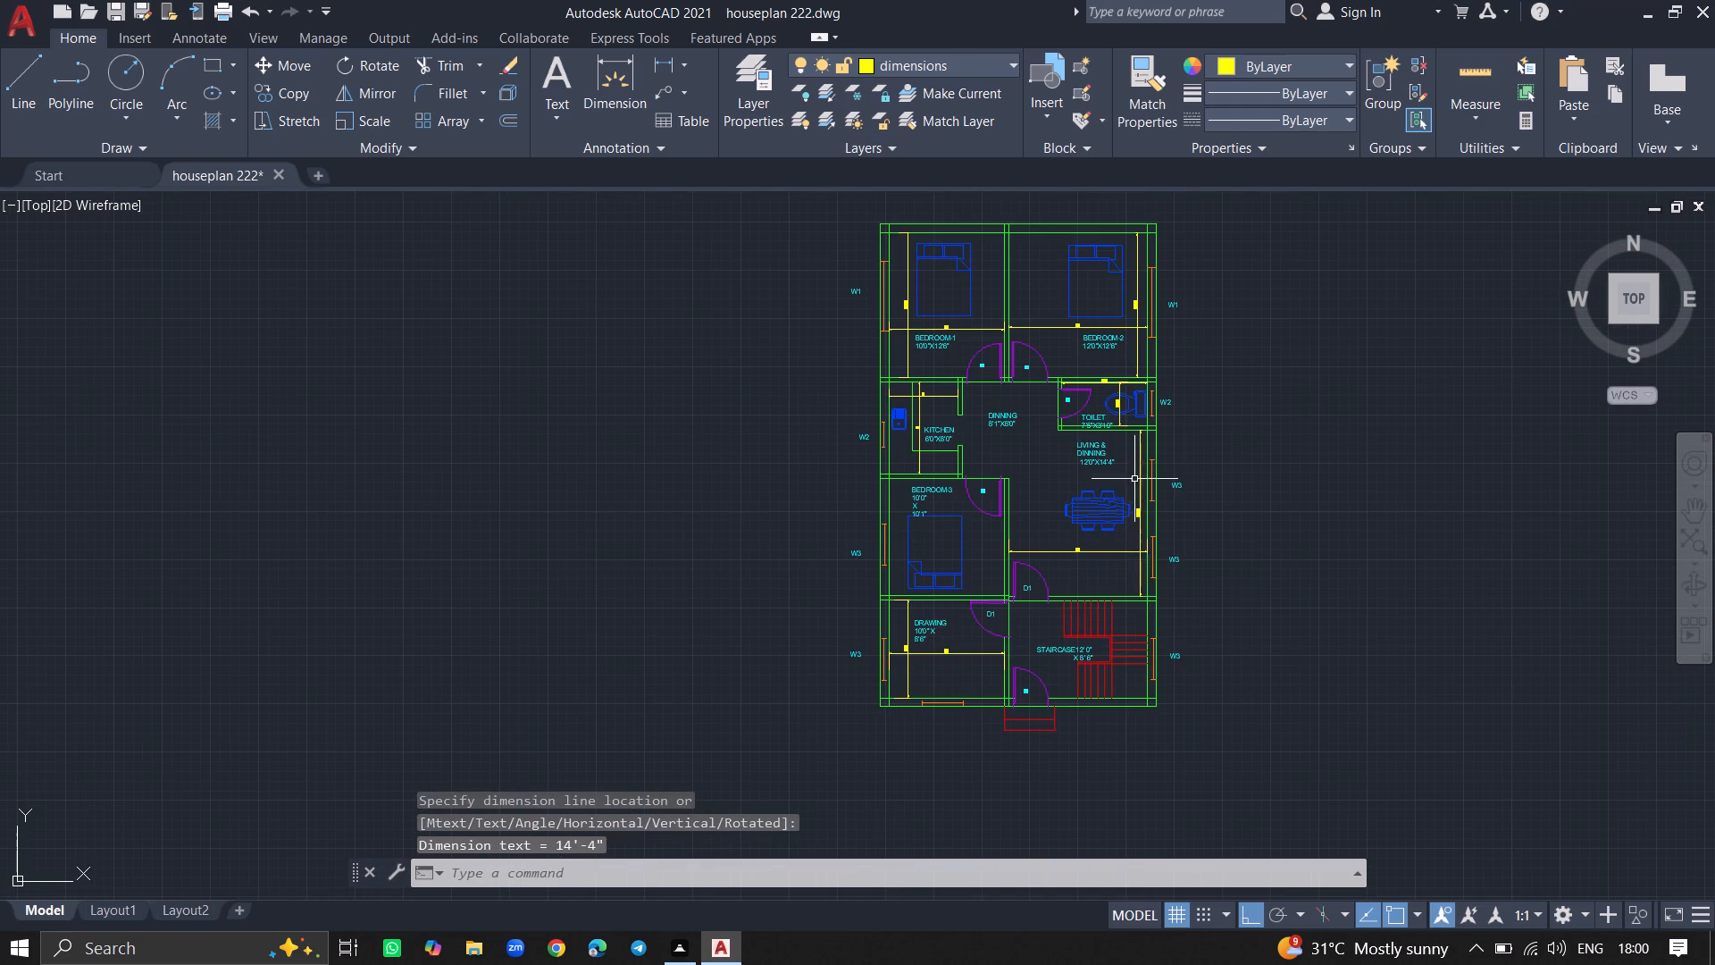
ctrl+scroll(1136, 453, up, 2)
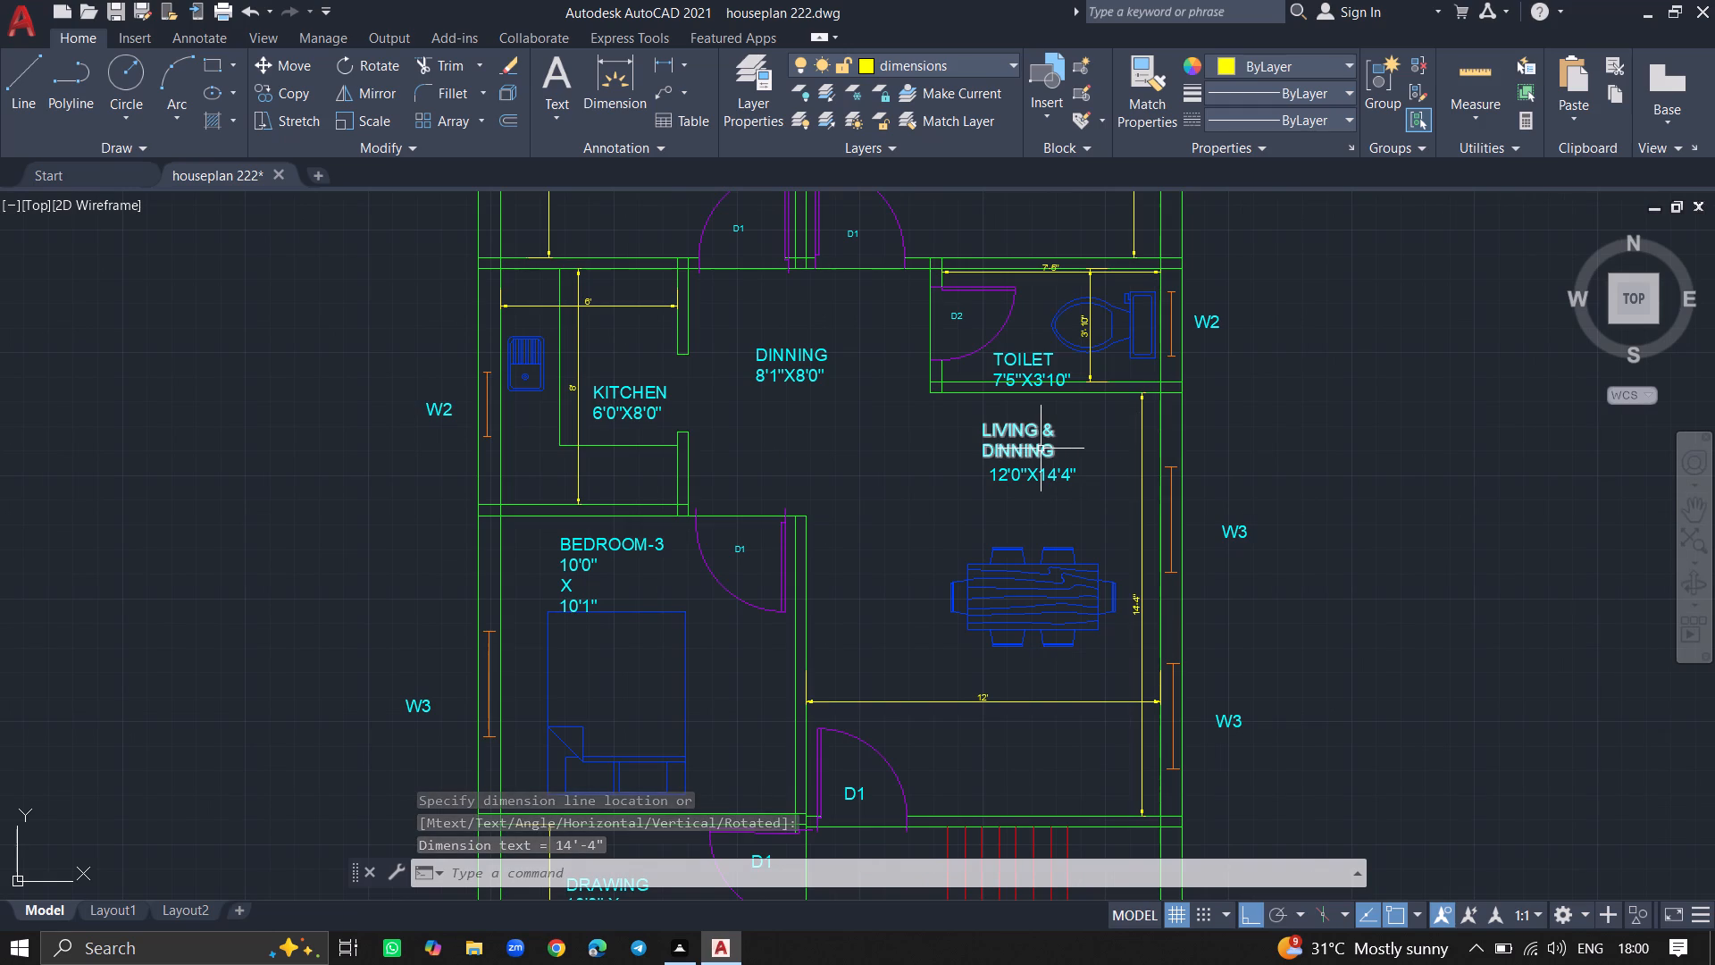
ctrl+scroll(1041, 449, down, 1)
click(1041, 449)
key(d)
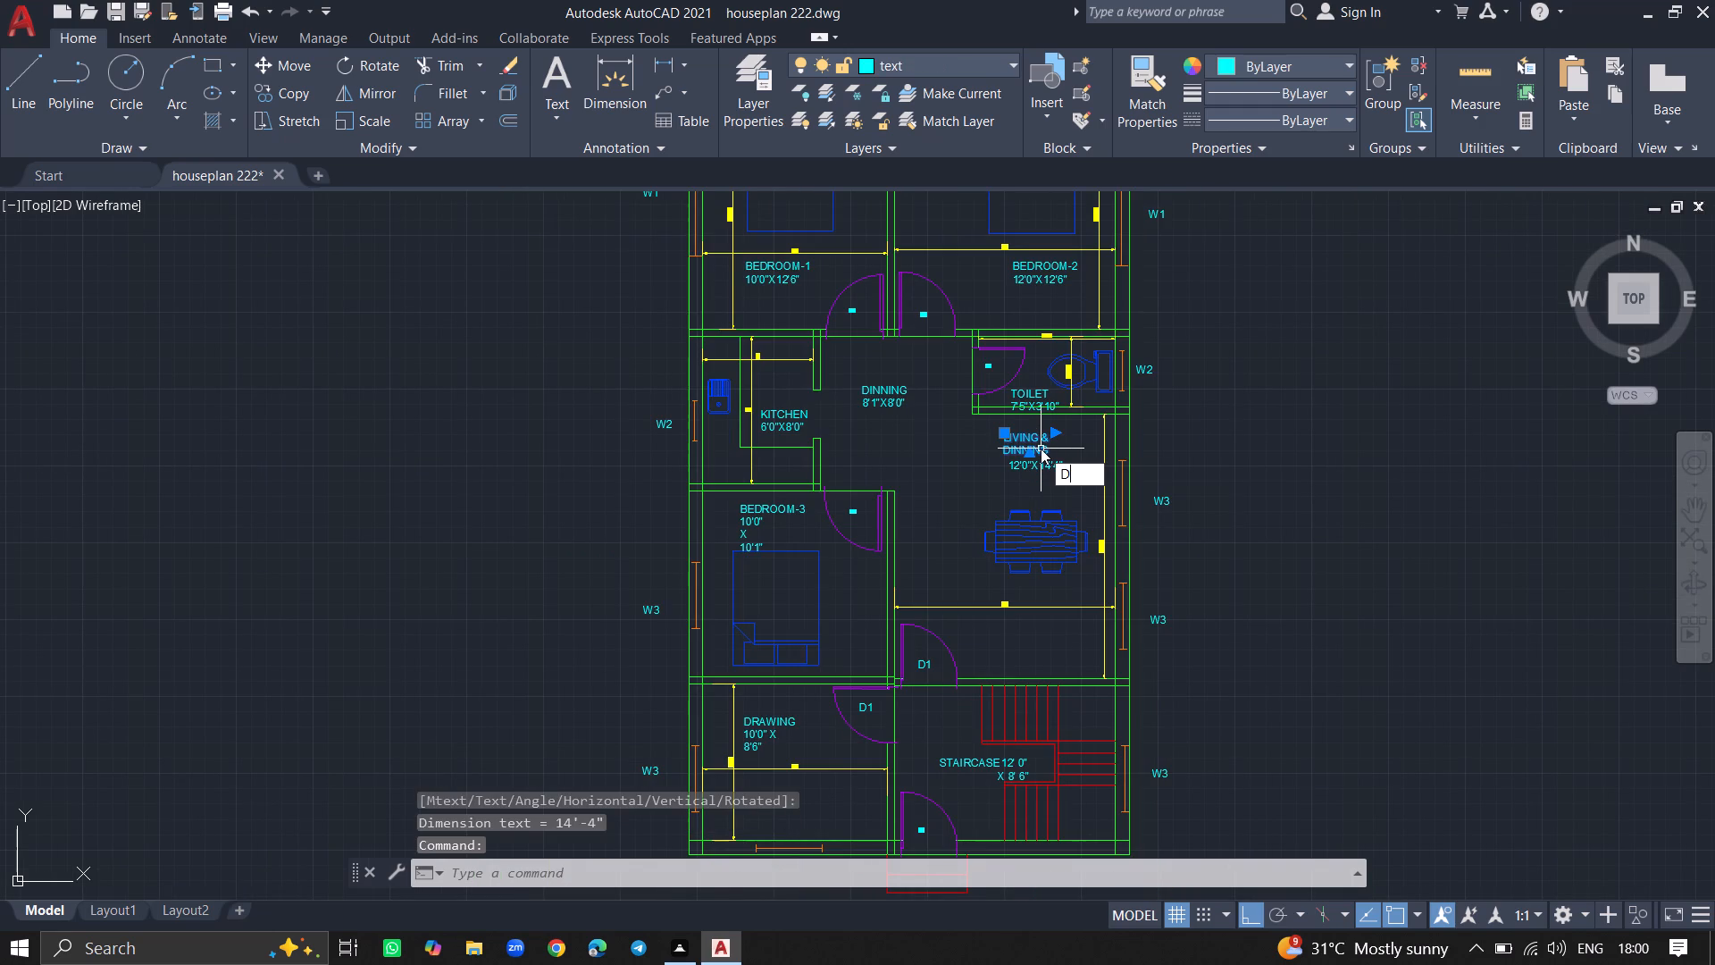
text(IML)
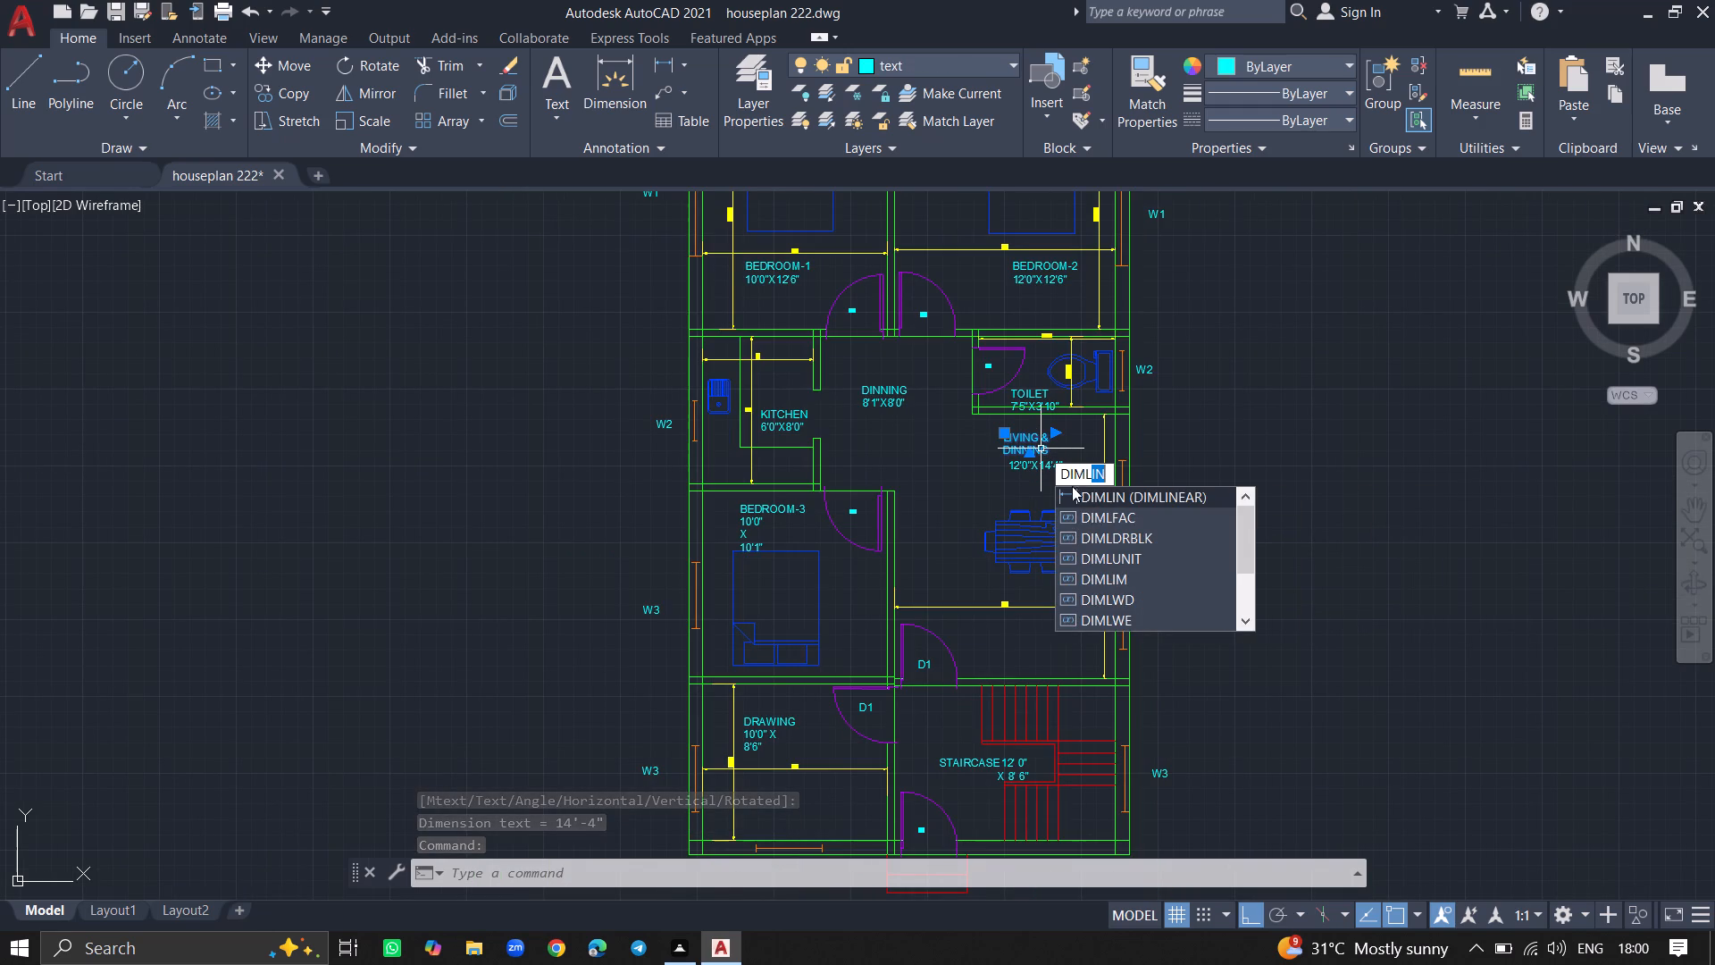
click(1075, 493)
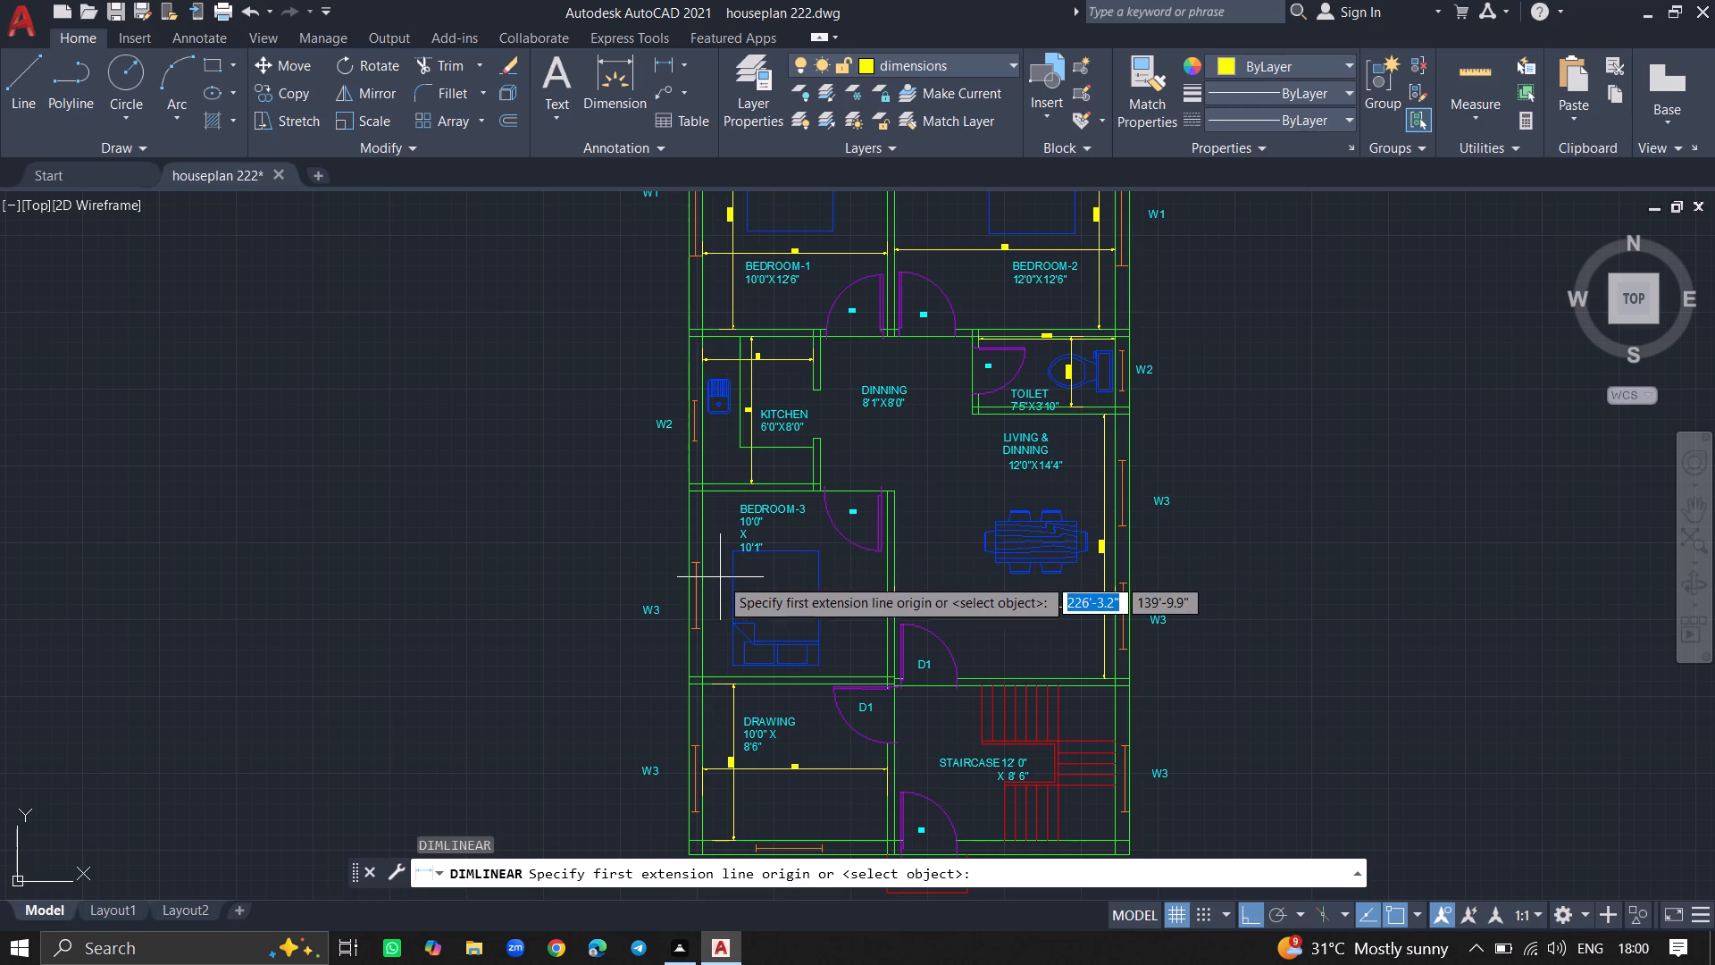
ctrl+scroll(719, 578, up, 3)
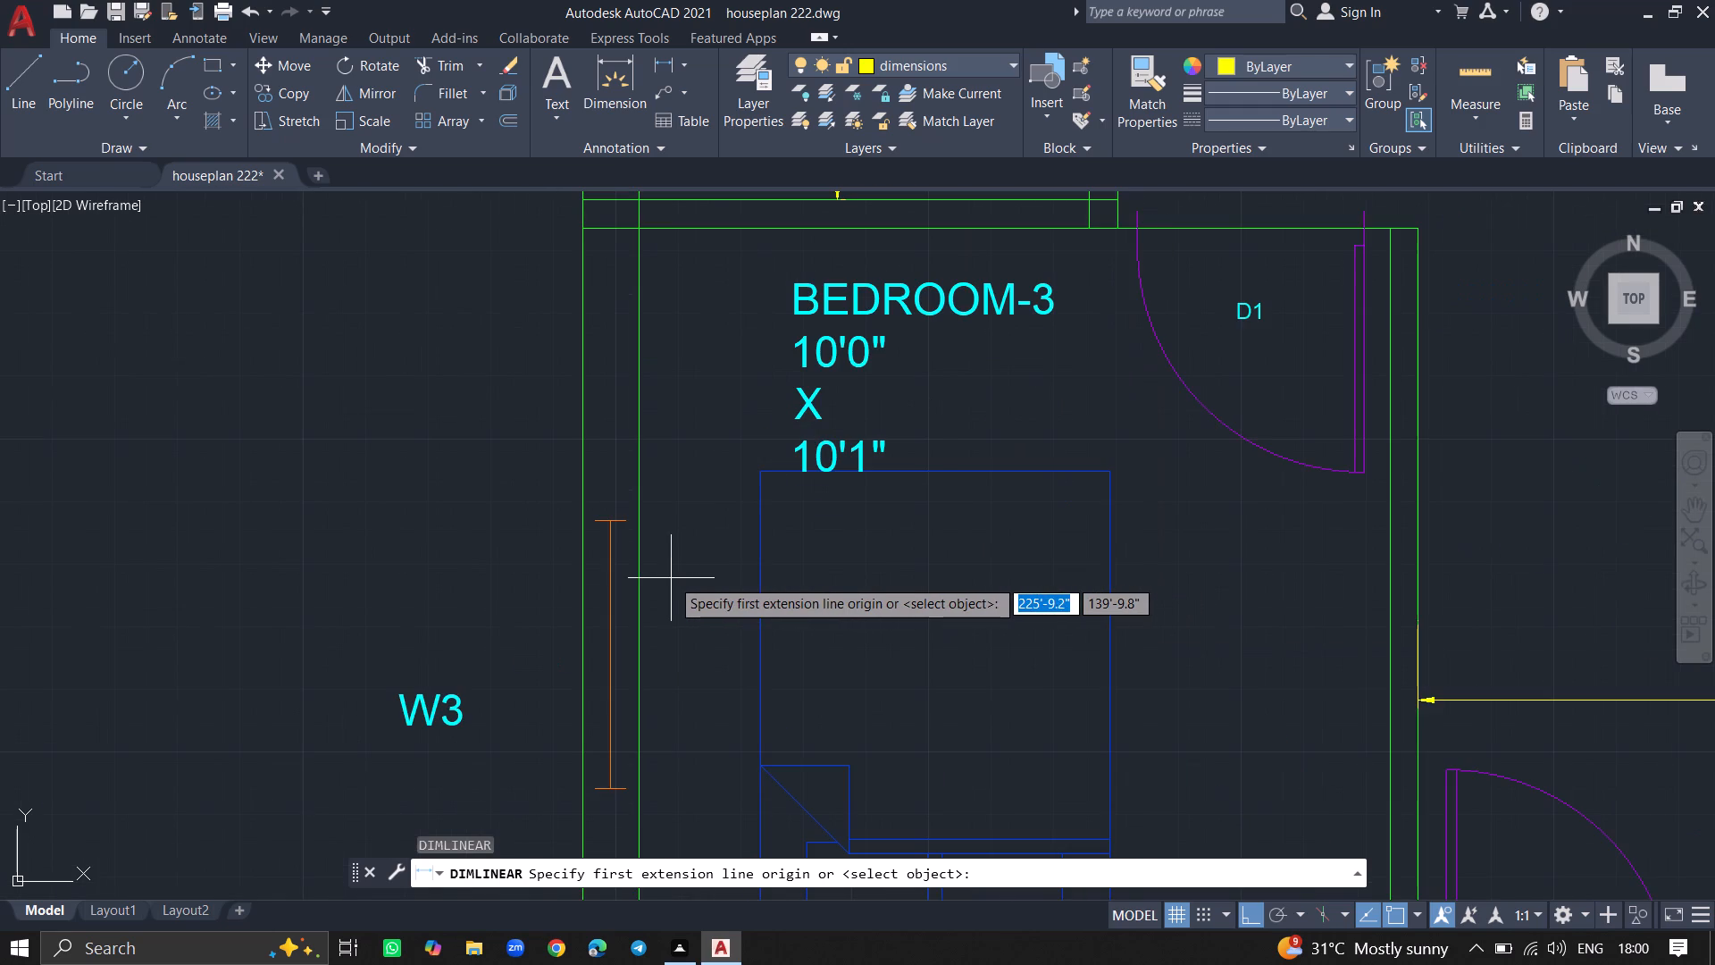
click(638, 582)
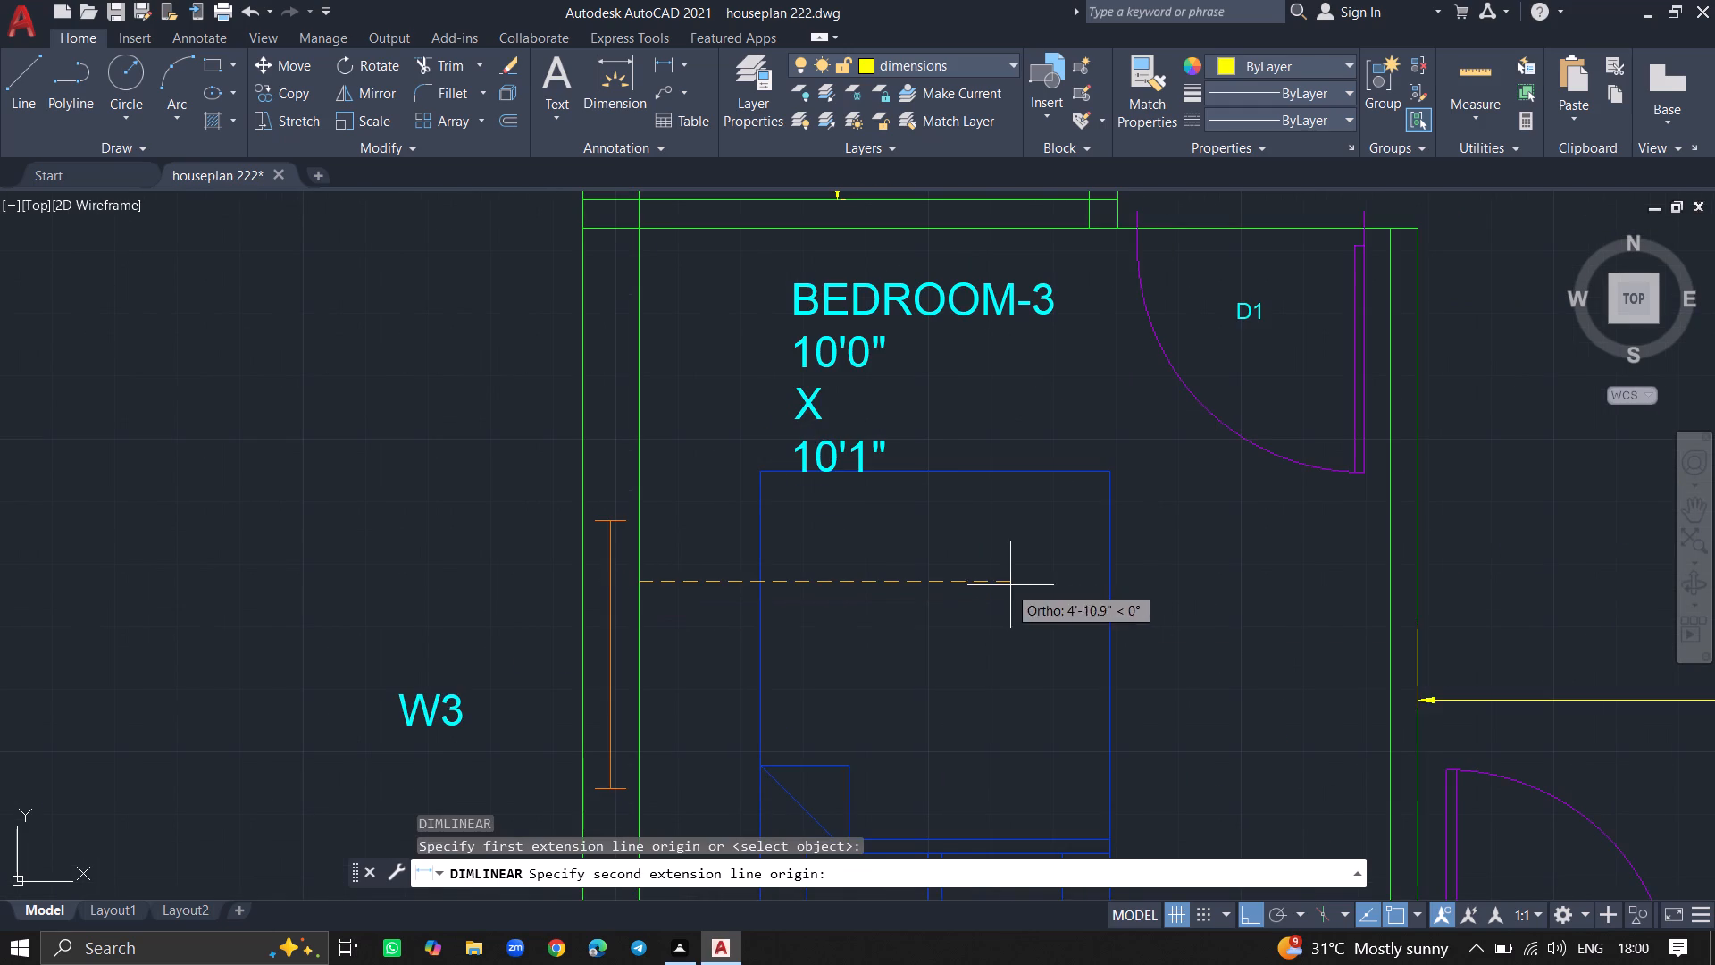
click(1389, 585)
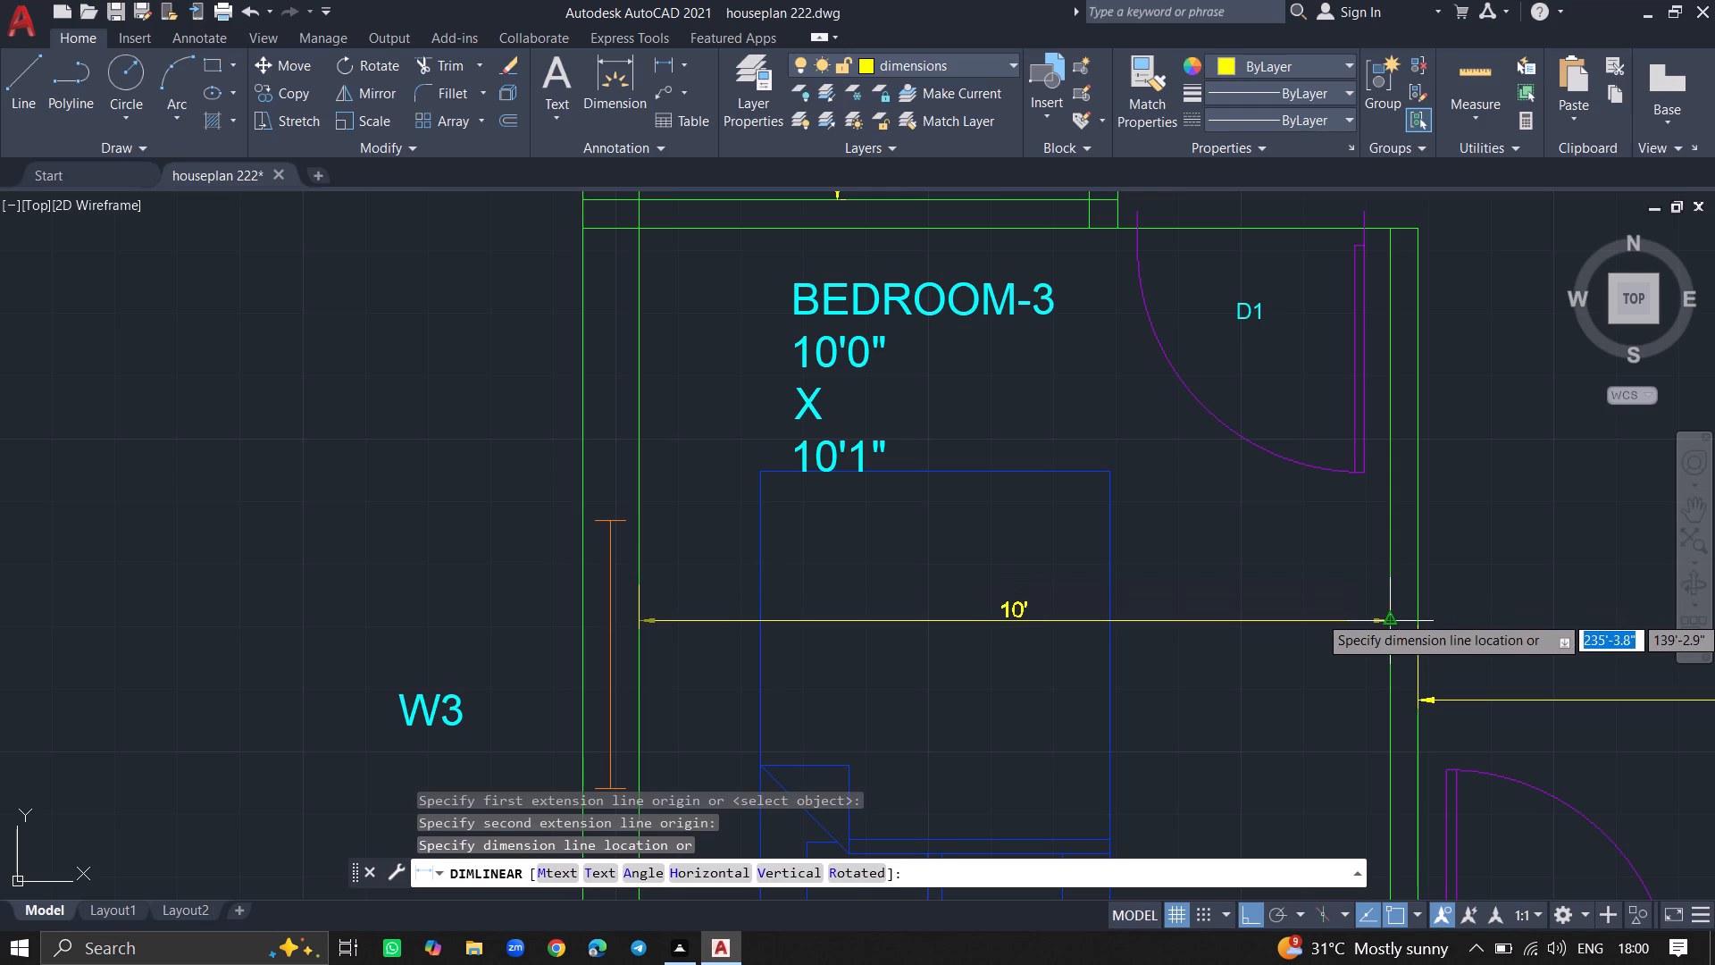
click(1389, 615)
Add a vertical linear dimension between the lower and upper walls of BEDROOM-3, between the window wall and the bed.
text(DIMLI)
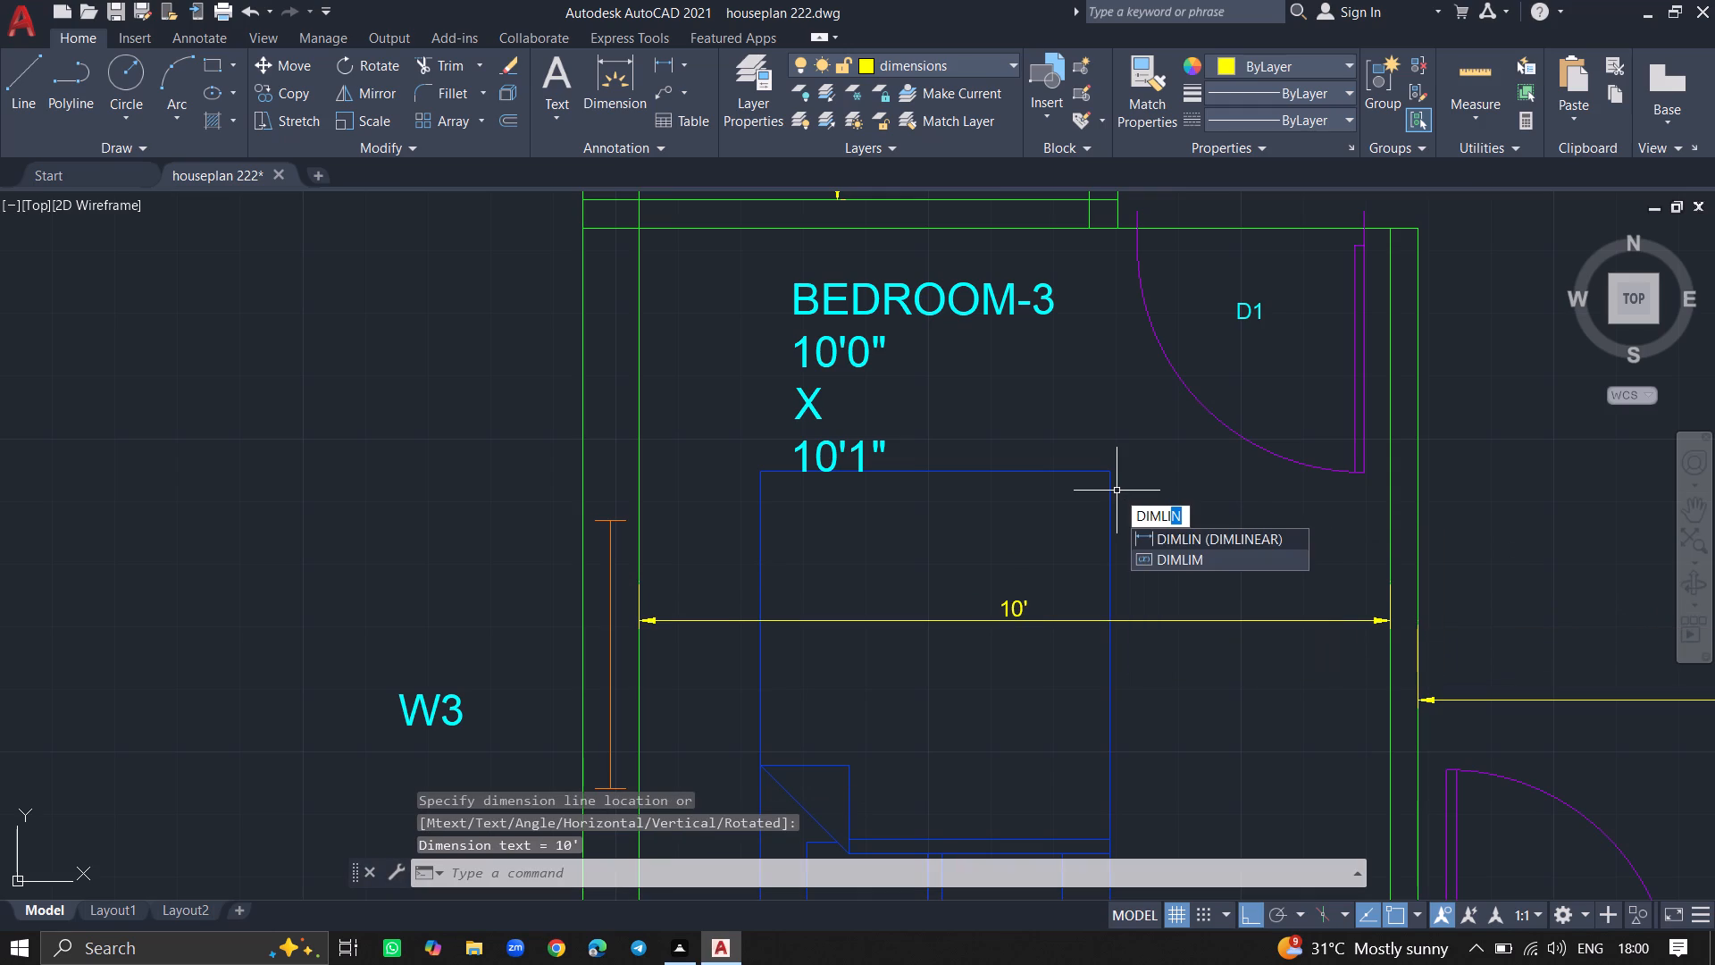
click(1158, 536)
ctrl+scroll(1061, 512, down, 3)
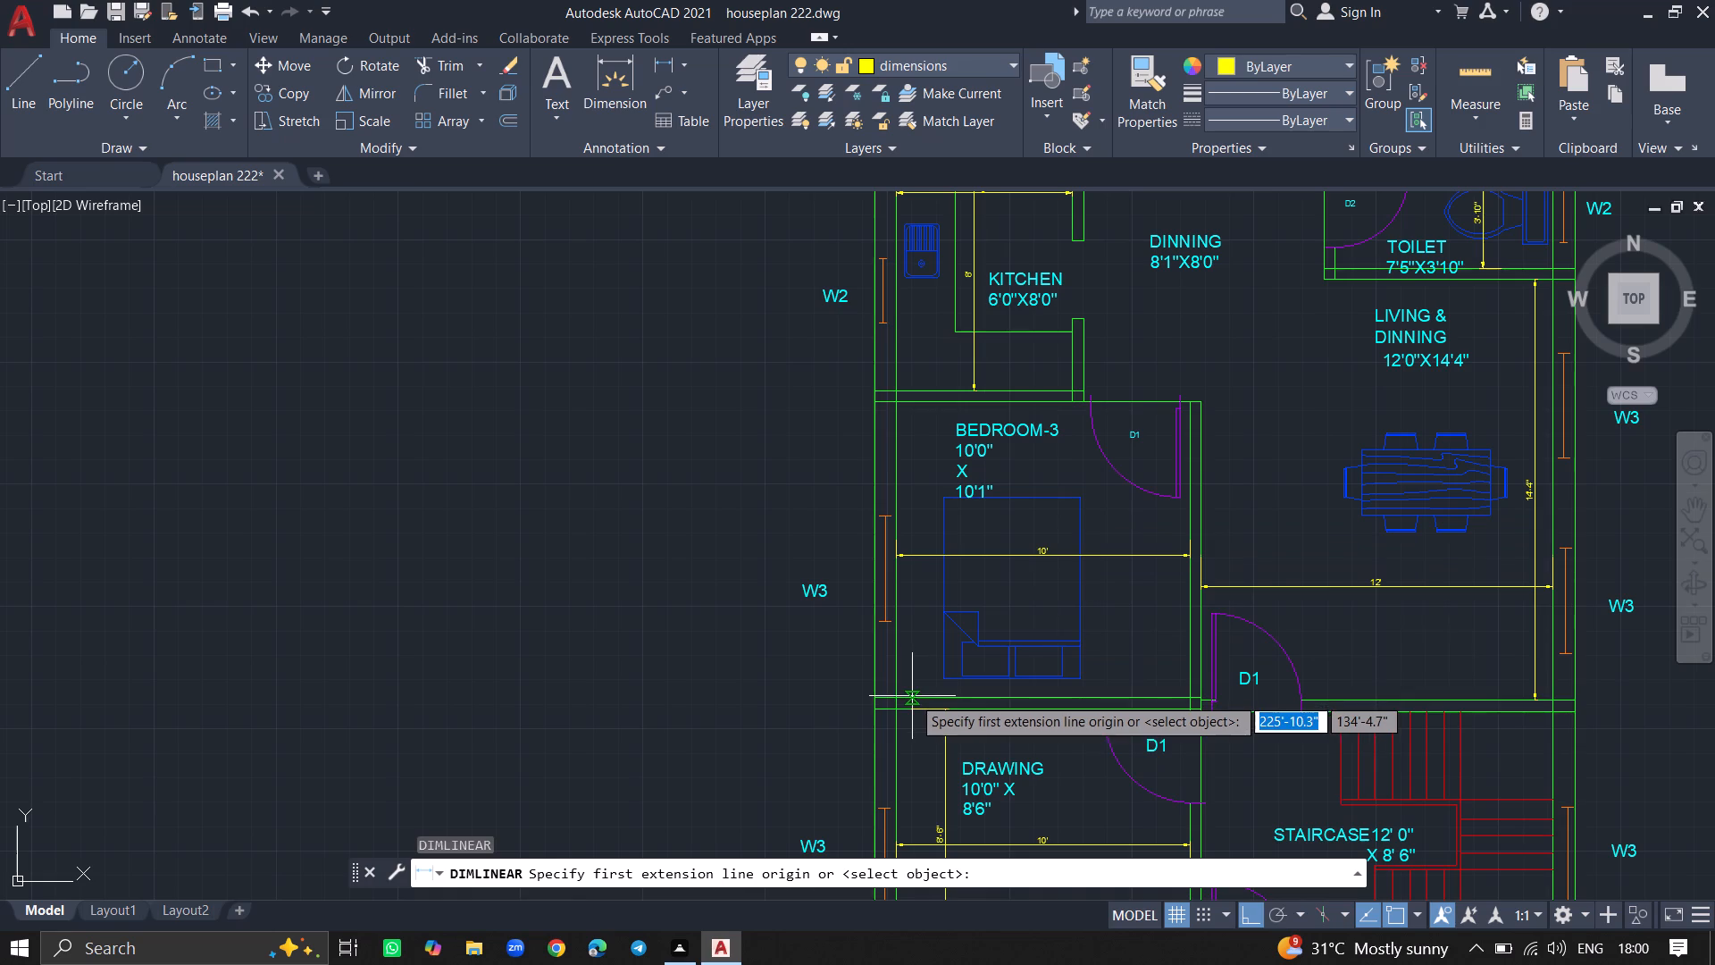
drag(912, 696, 941, 438)
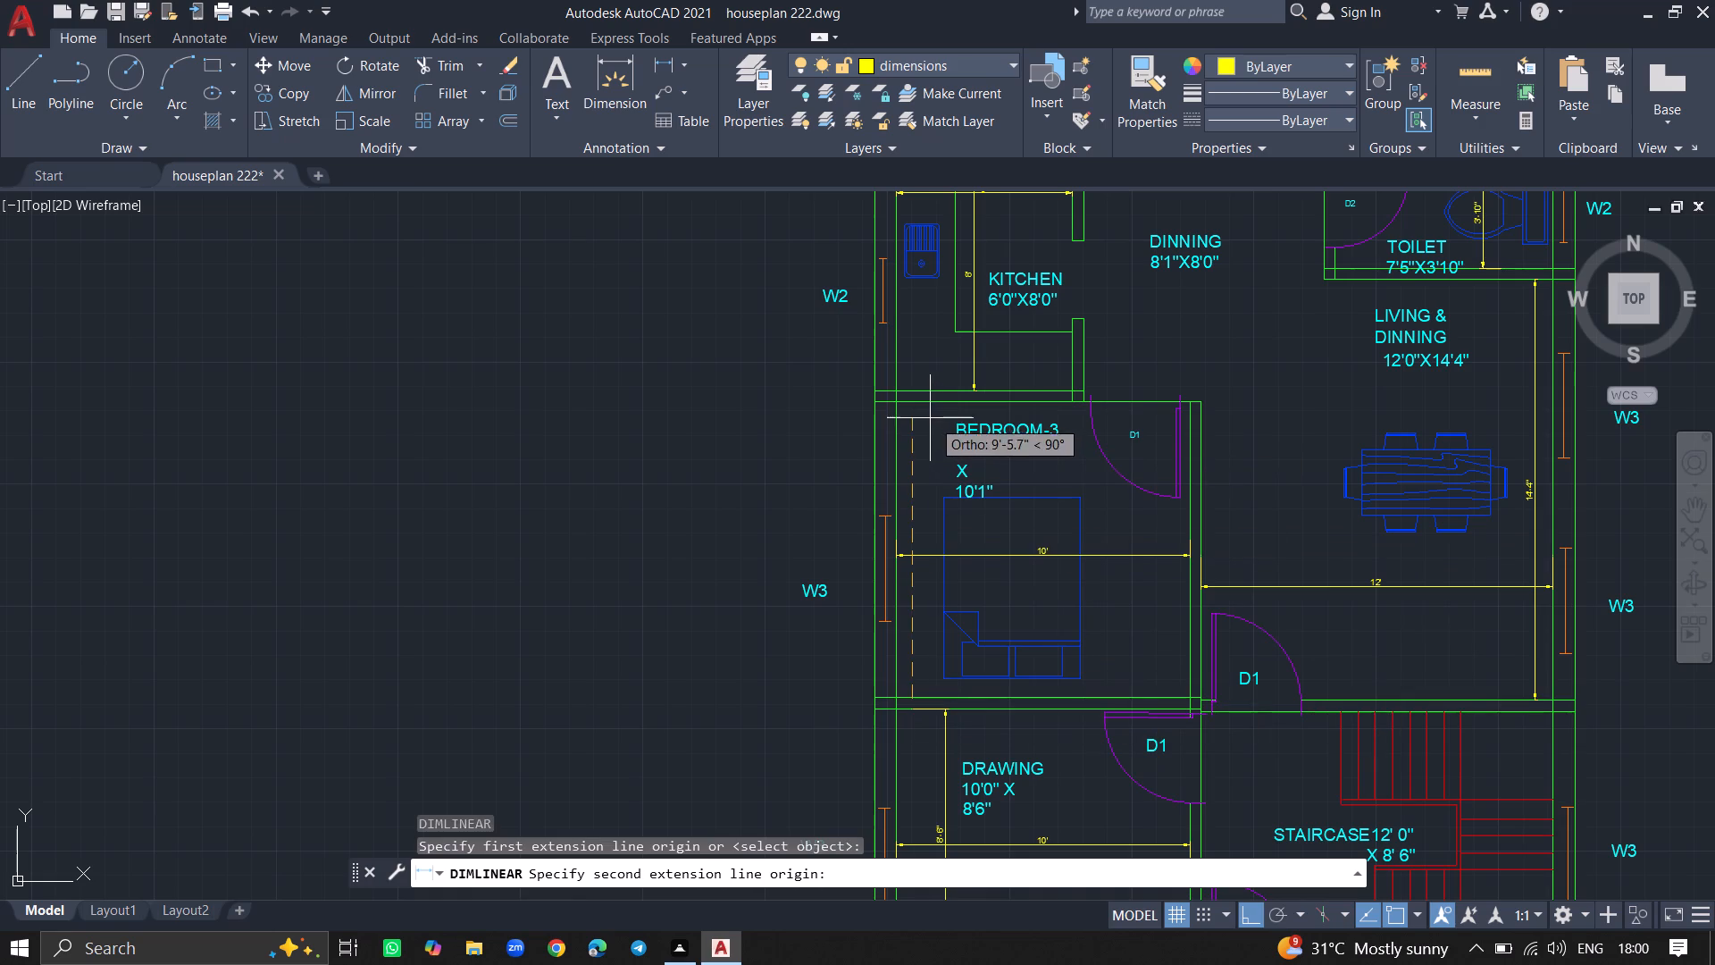
click(916, 402)
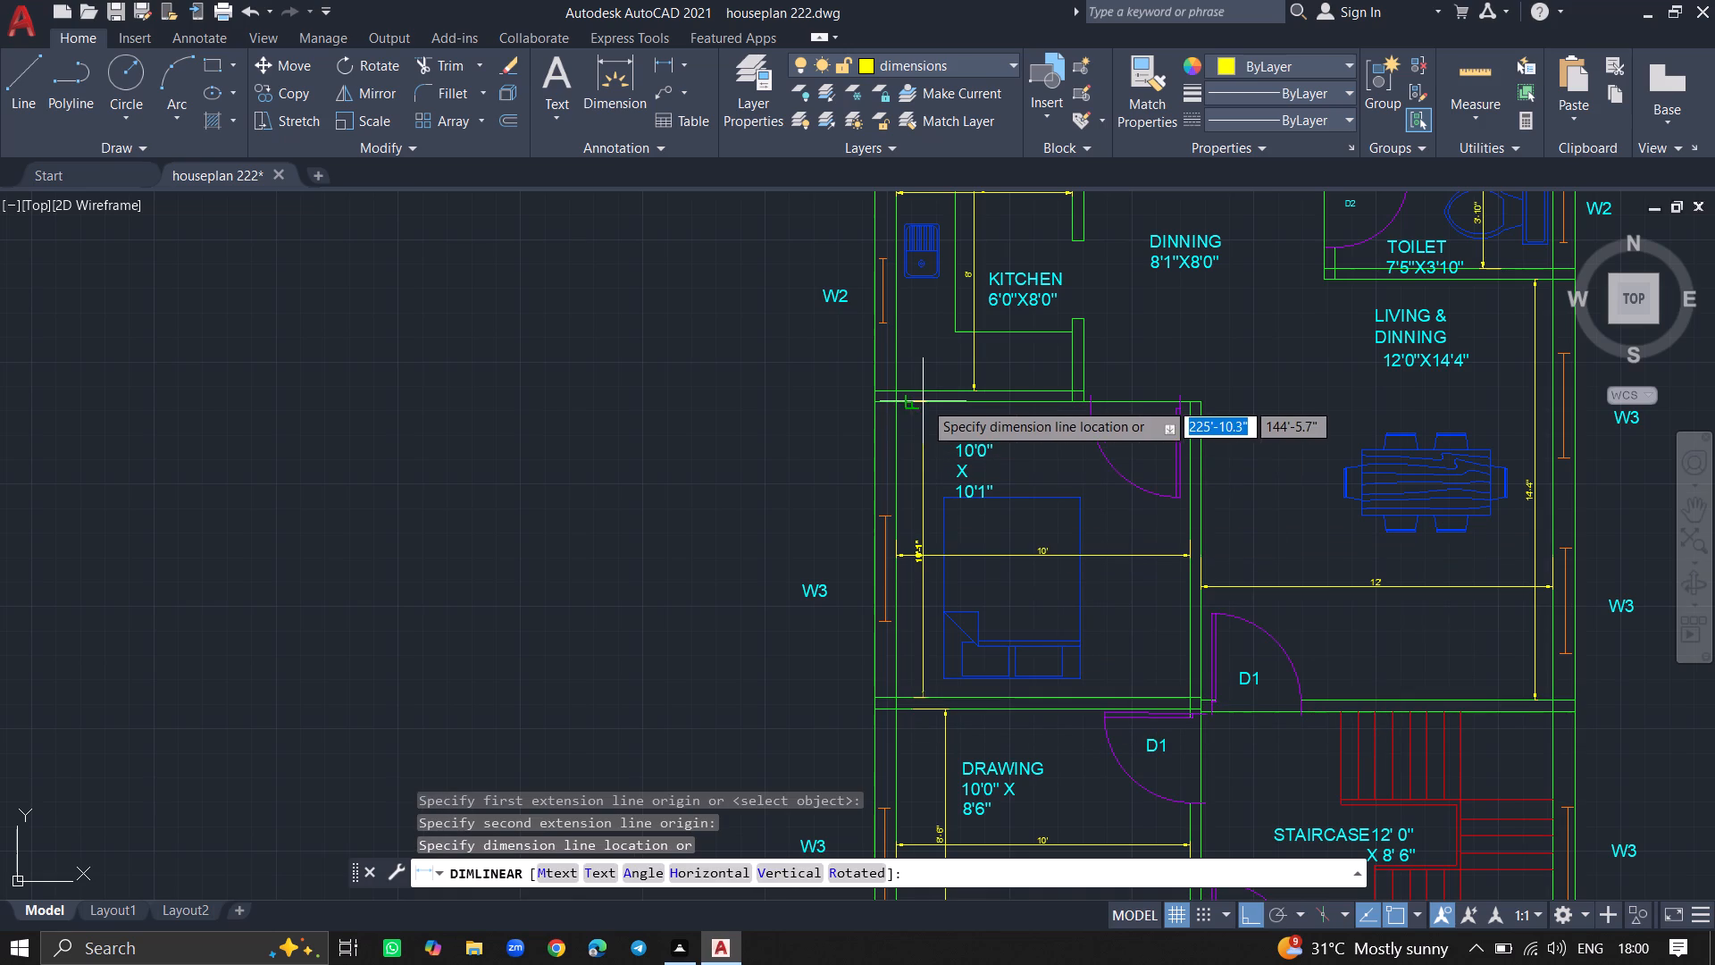
click(924, 401)
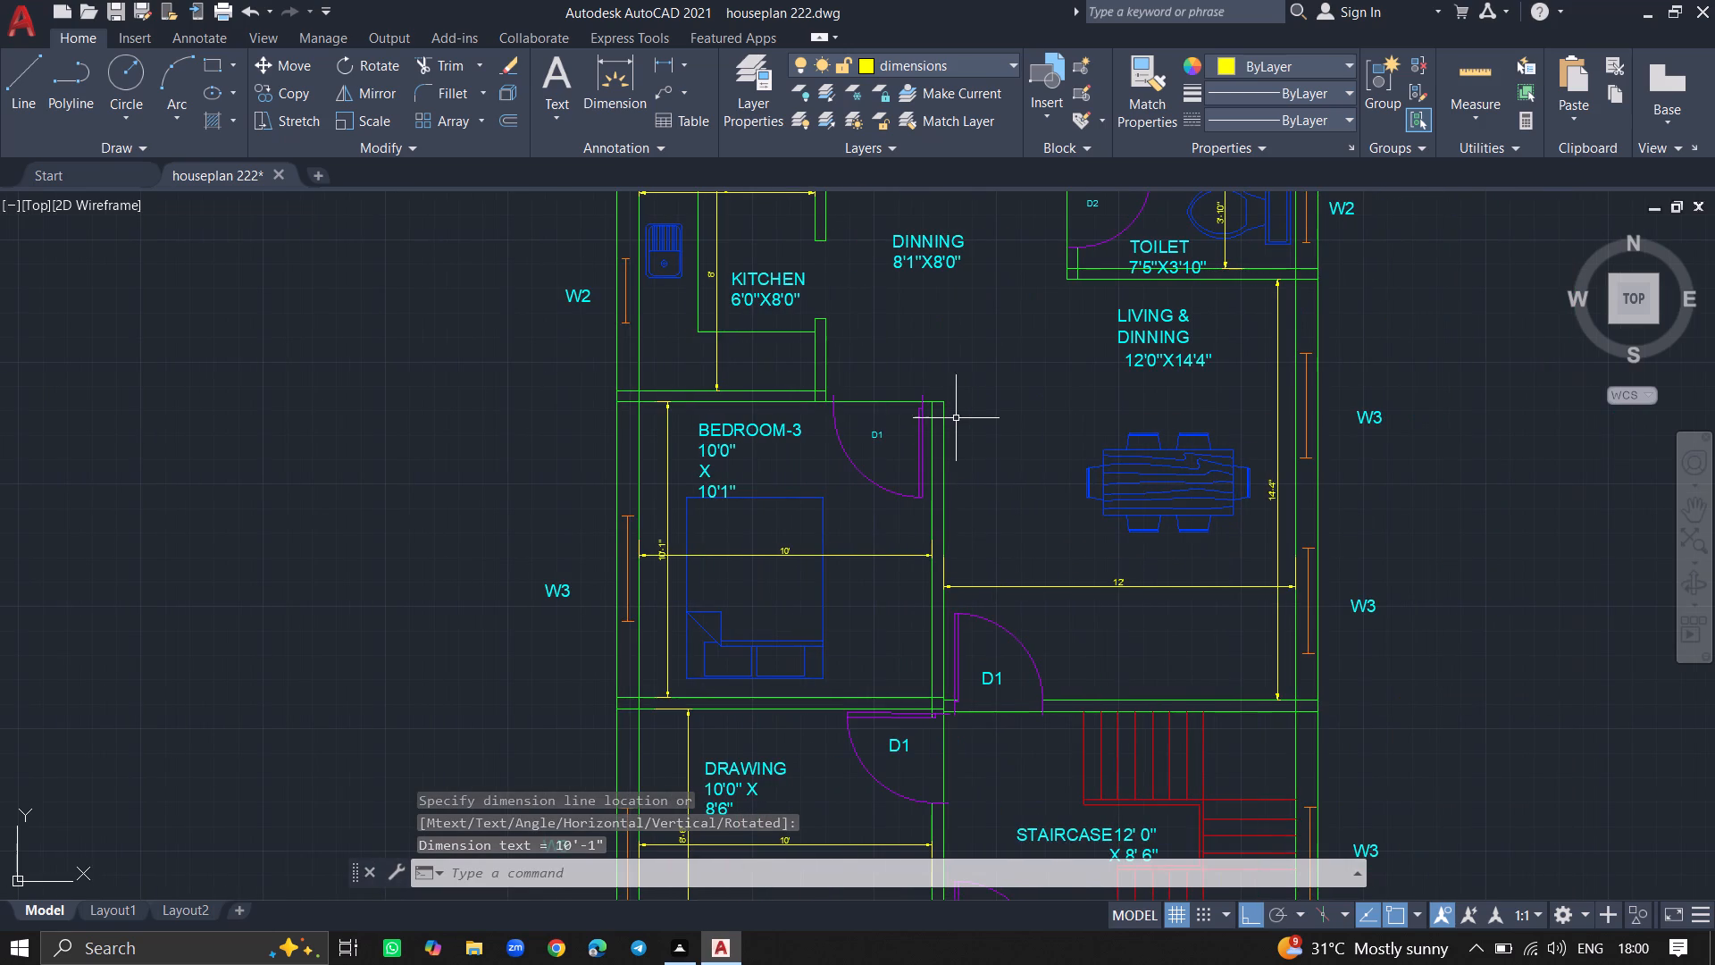
Modify the ISO-25 dimension style to a text height of 5" and set it as the current style.
ctrl+scroll(956, 418, down, 1)
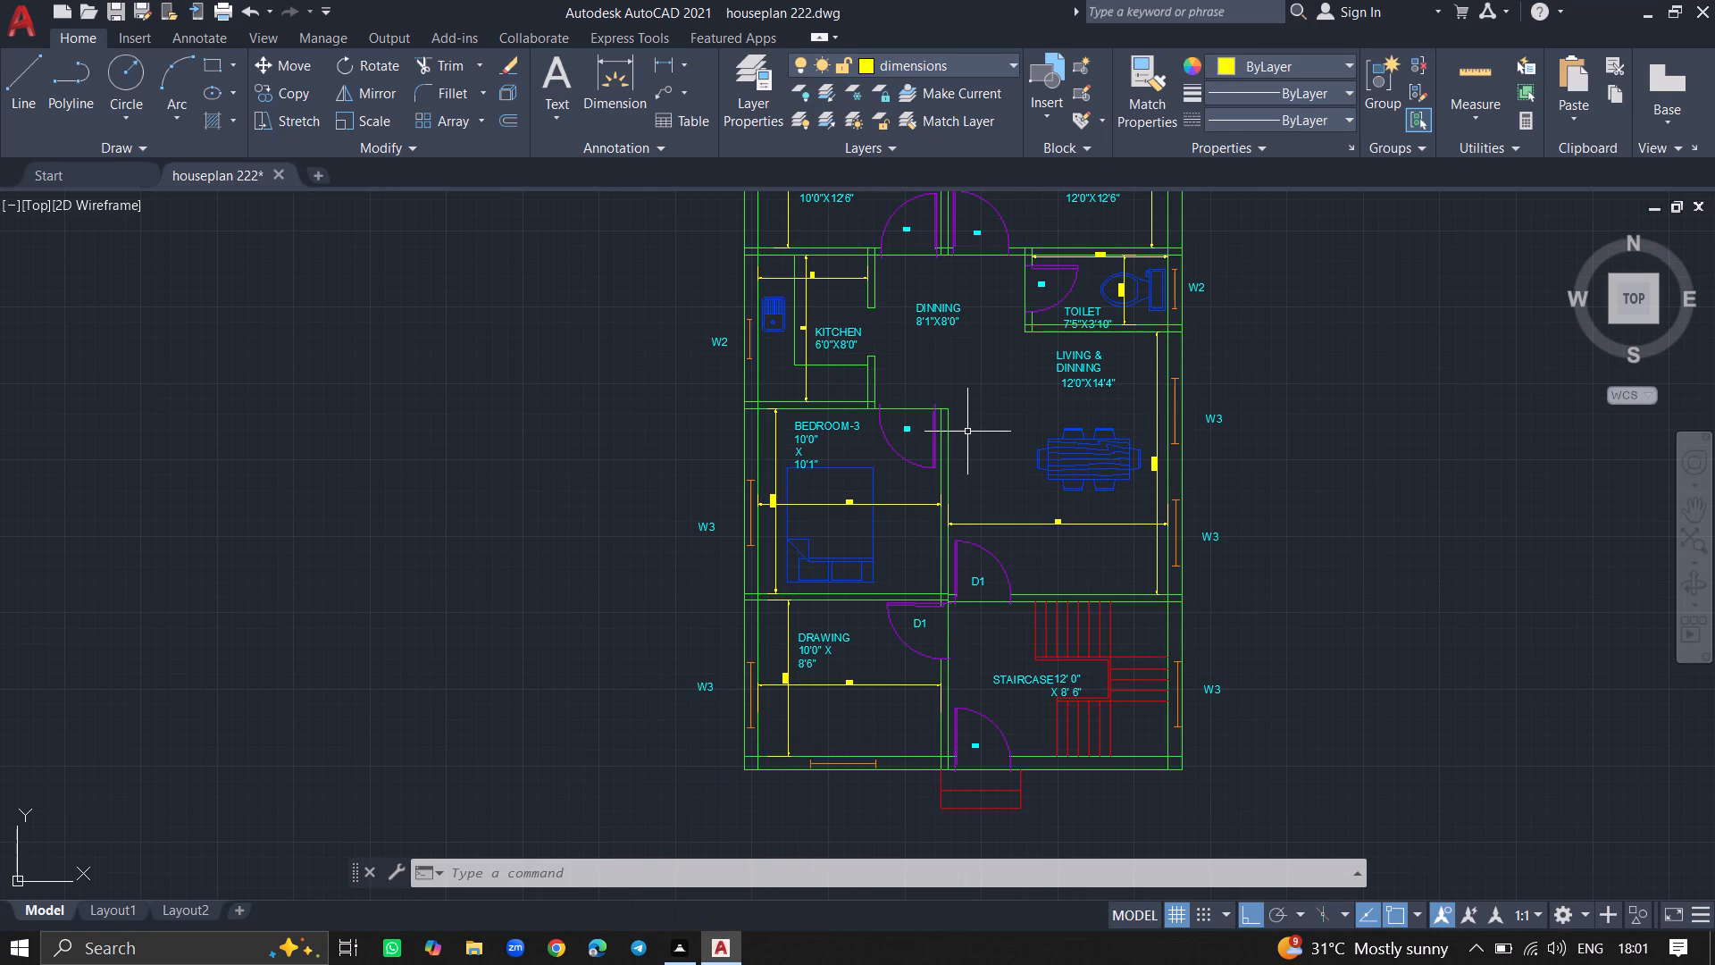
ctrl+scroll(967, 432, down, 1)
ctrl+scroll(980, 357, down, 1)
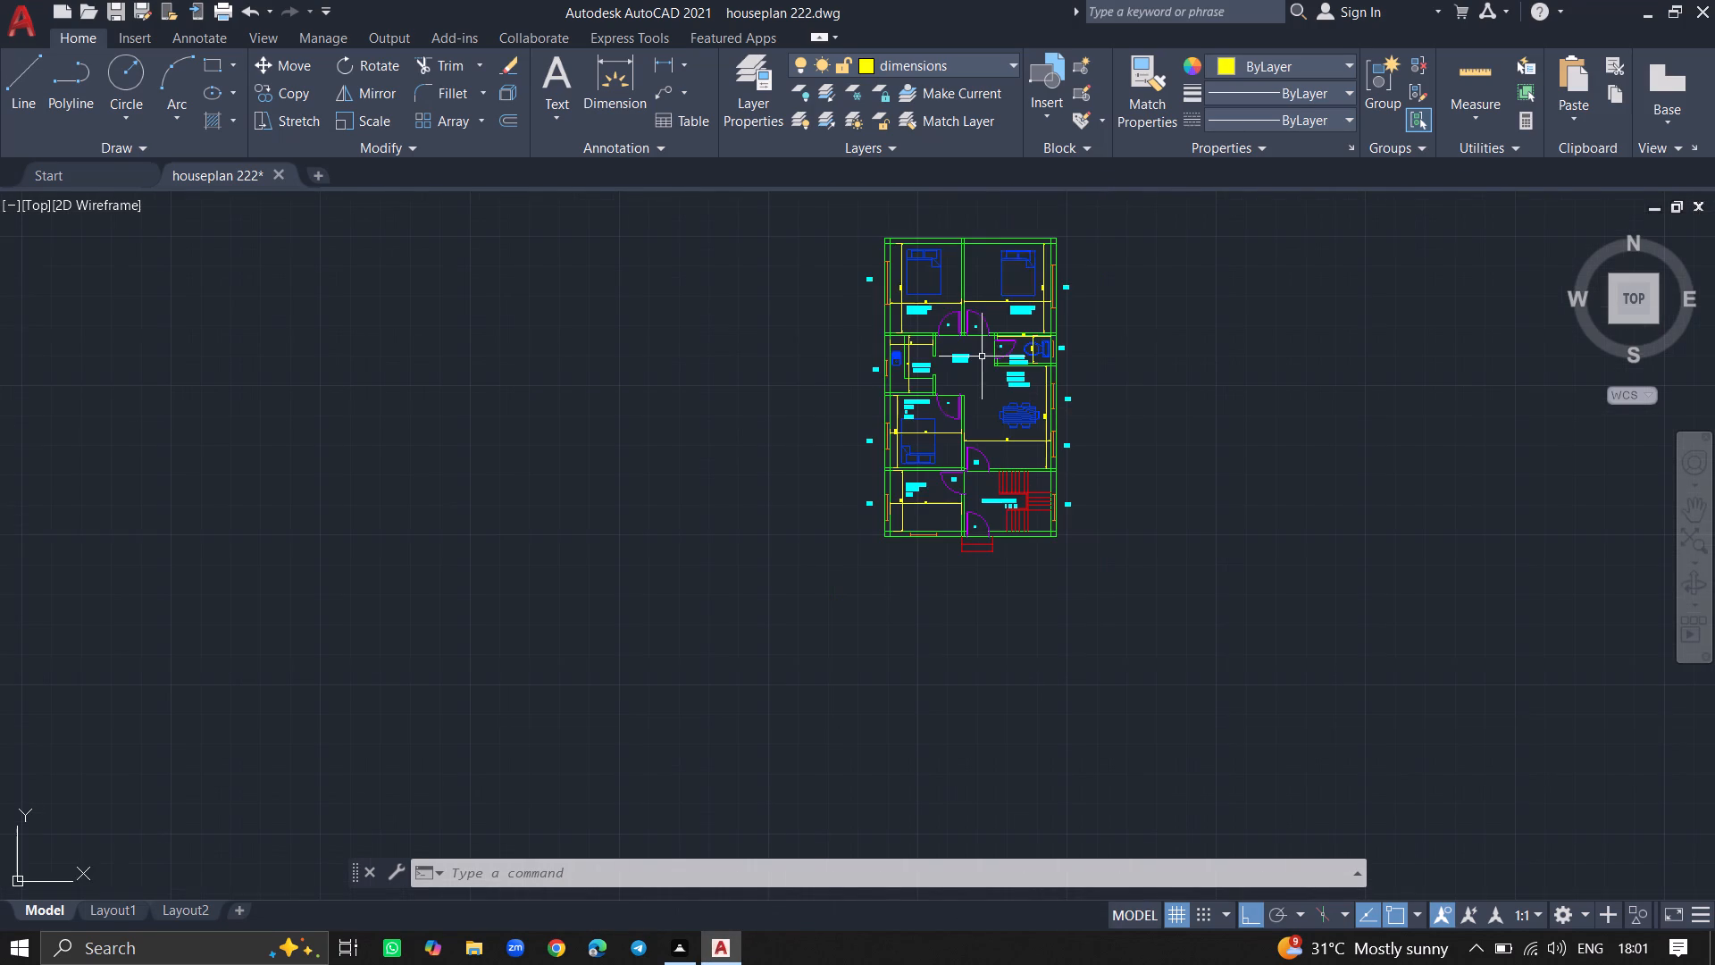
click(1081, 213)
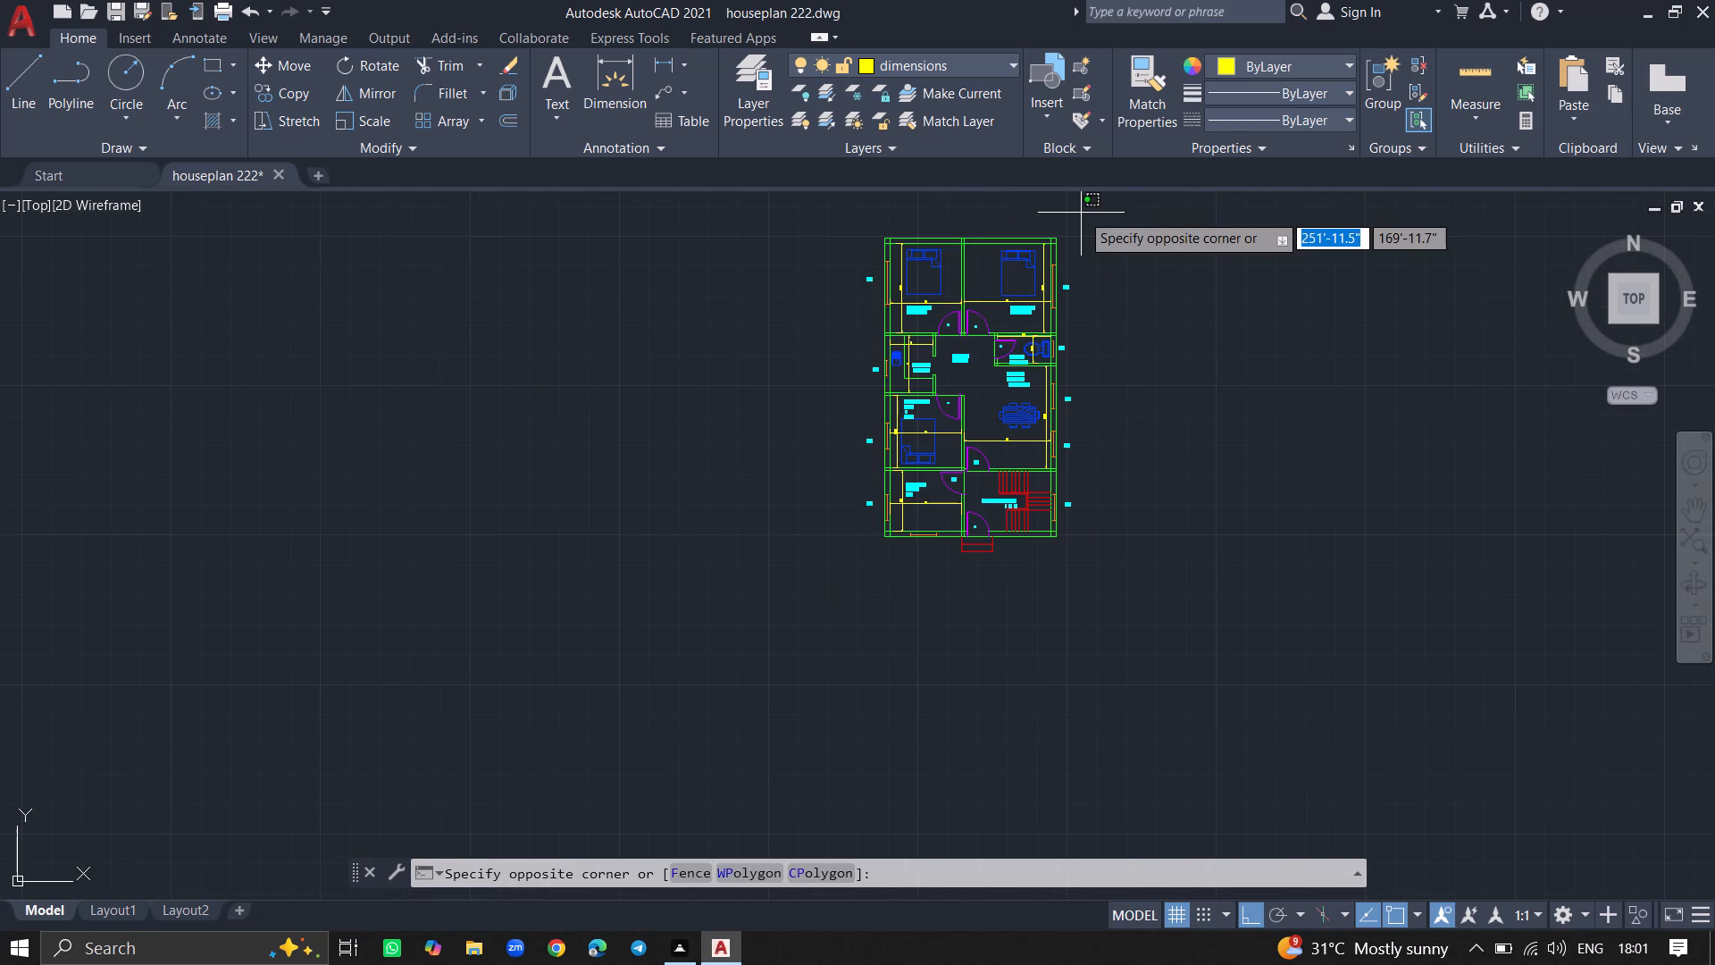
click(760, 585)
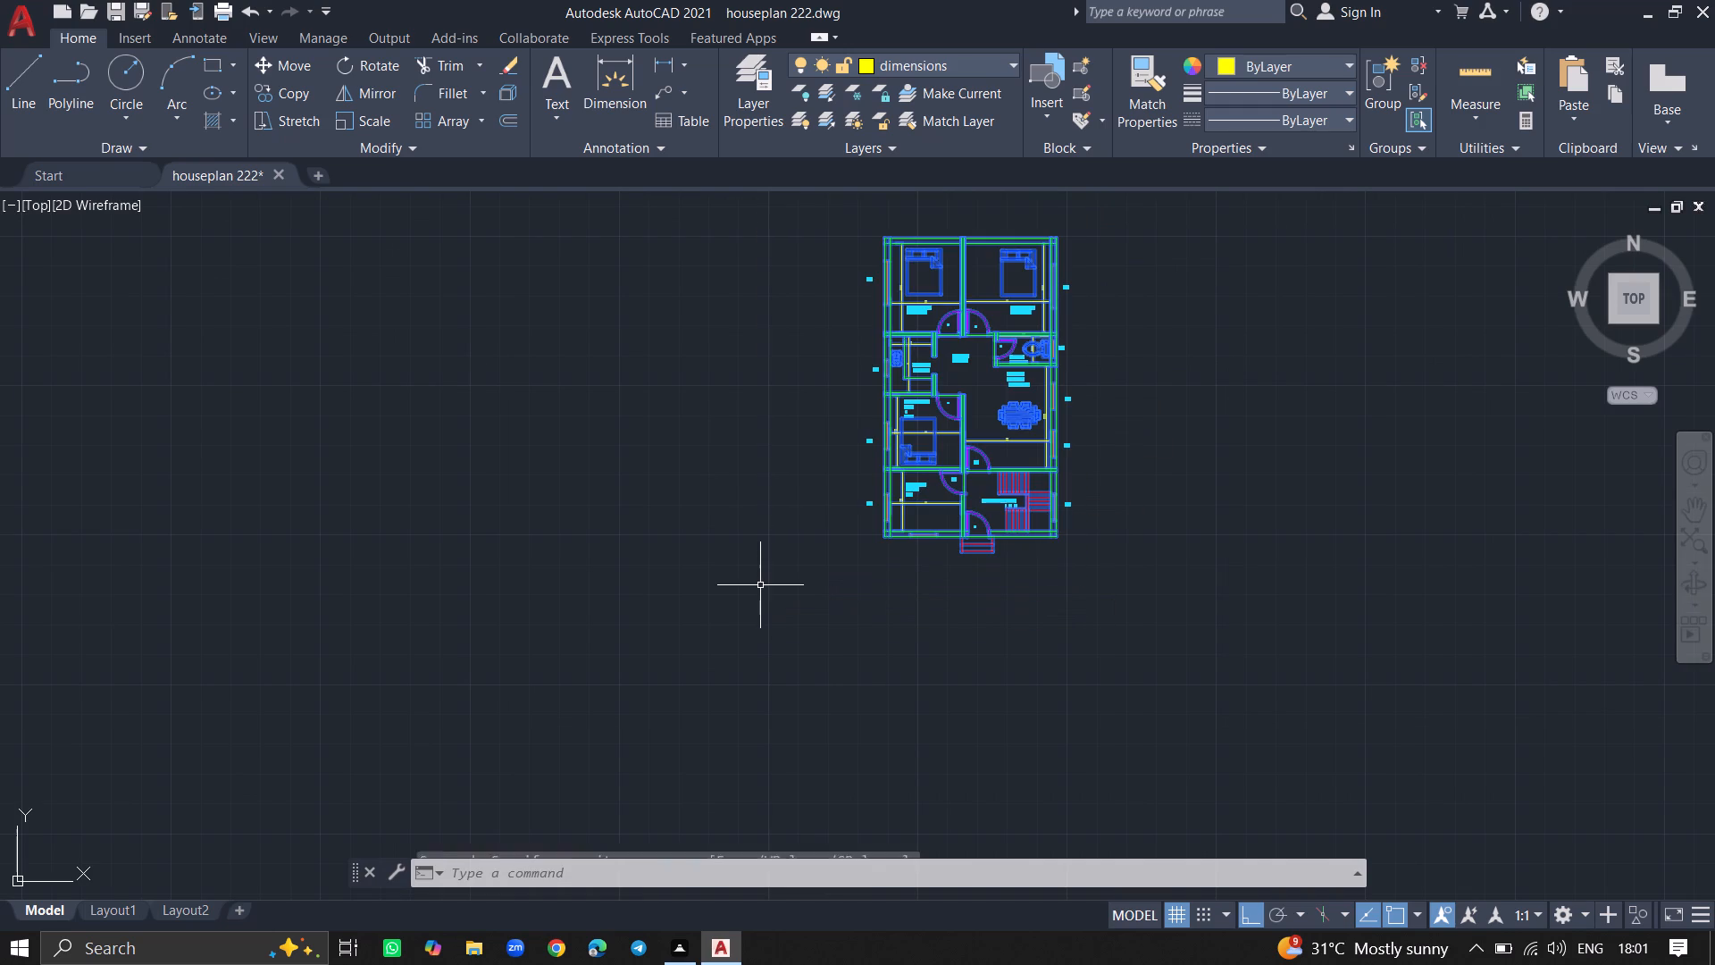
key(d)
key(Return)
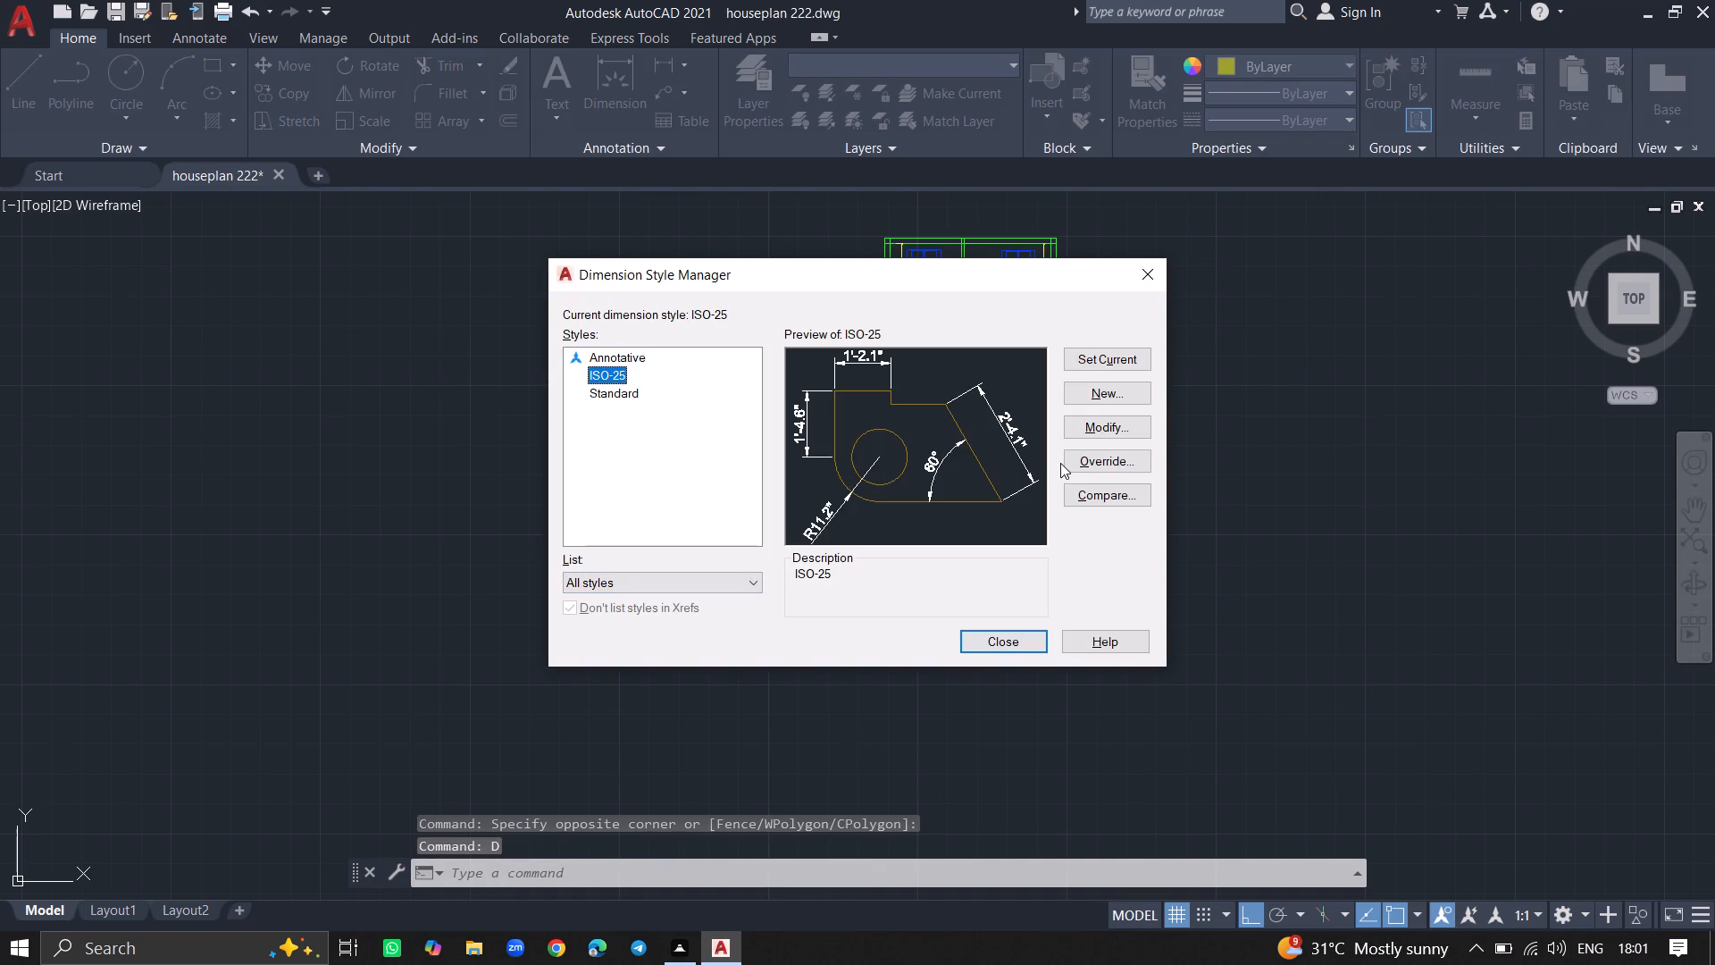
click(1085, 426)
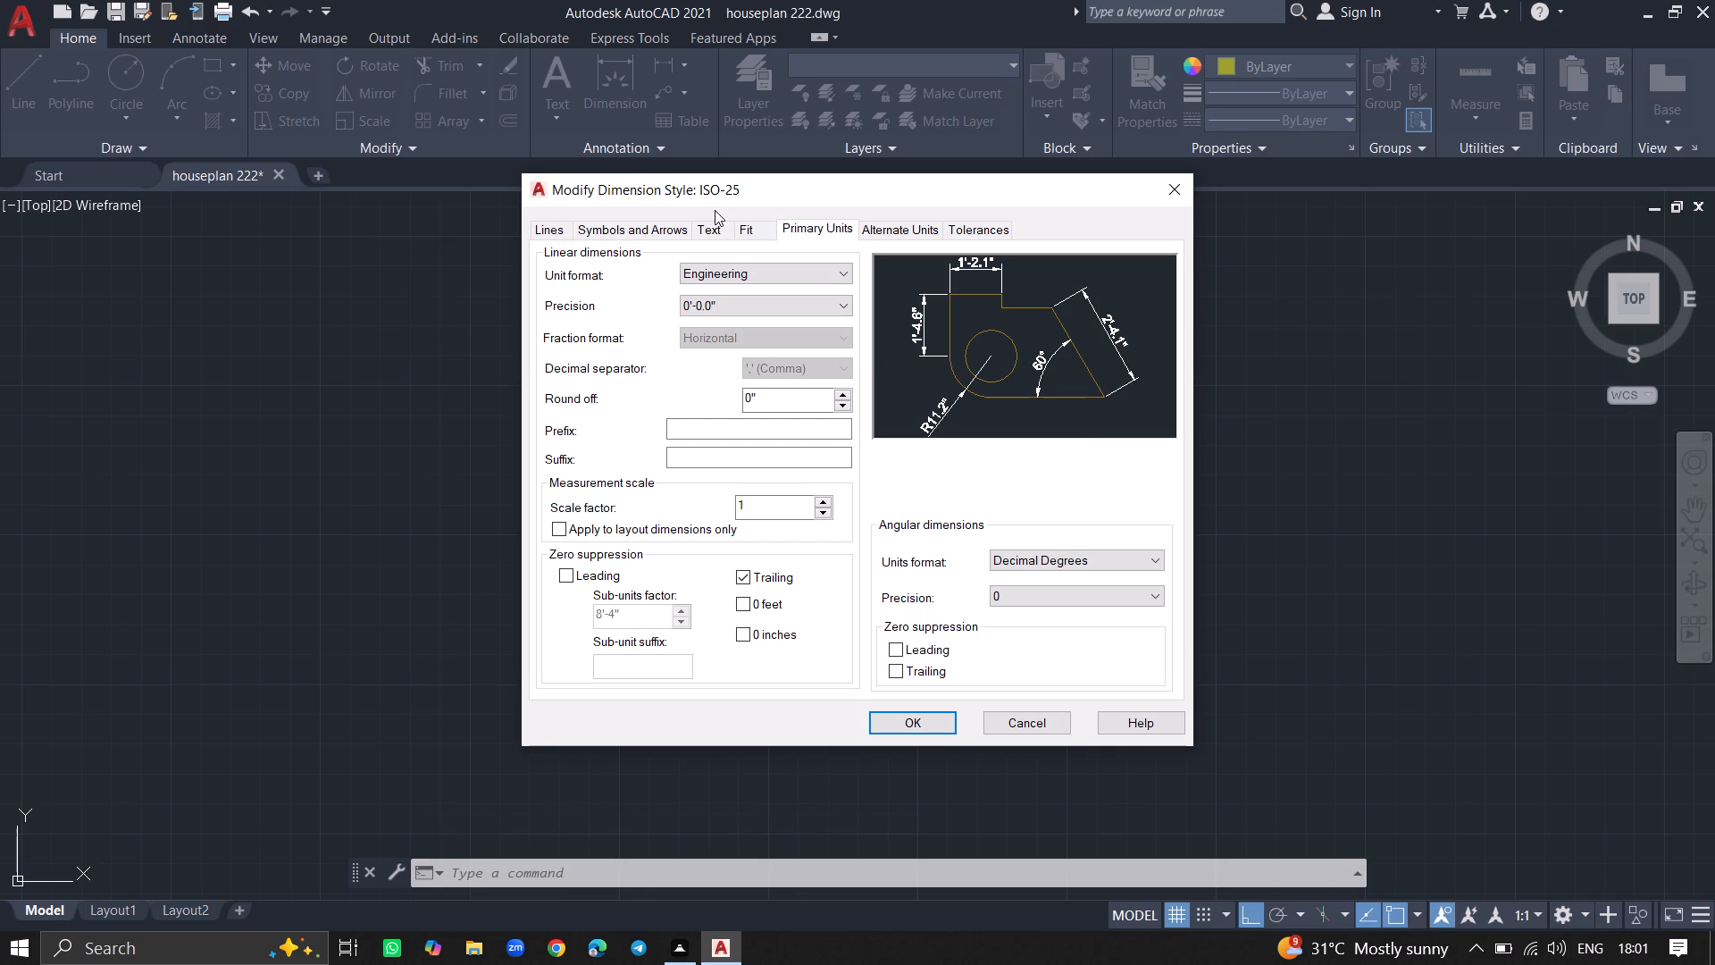
click(709, 227)
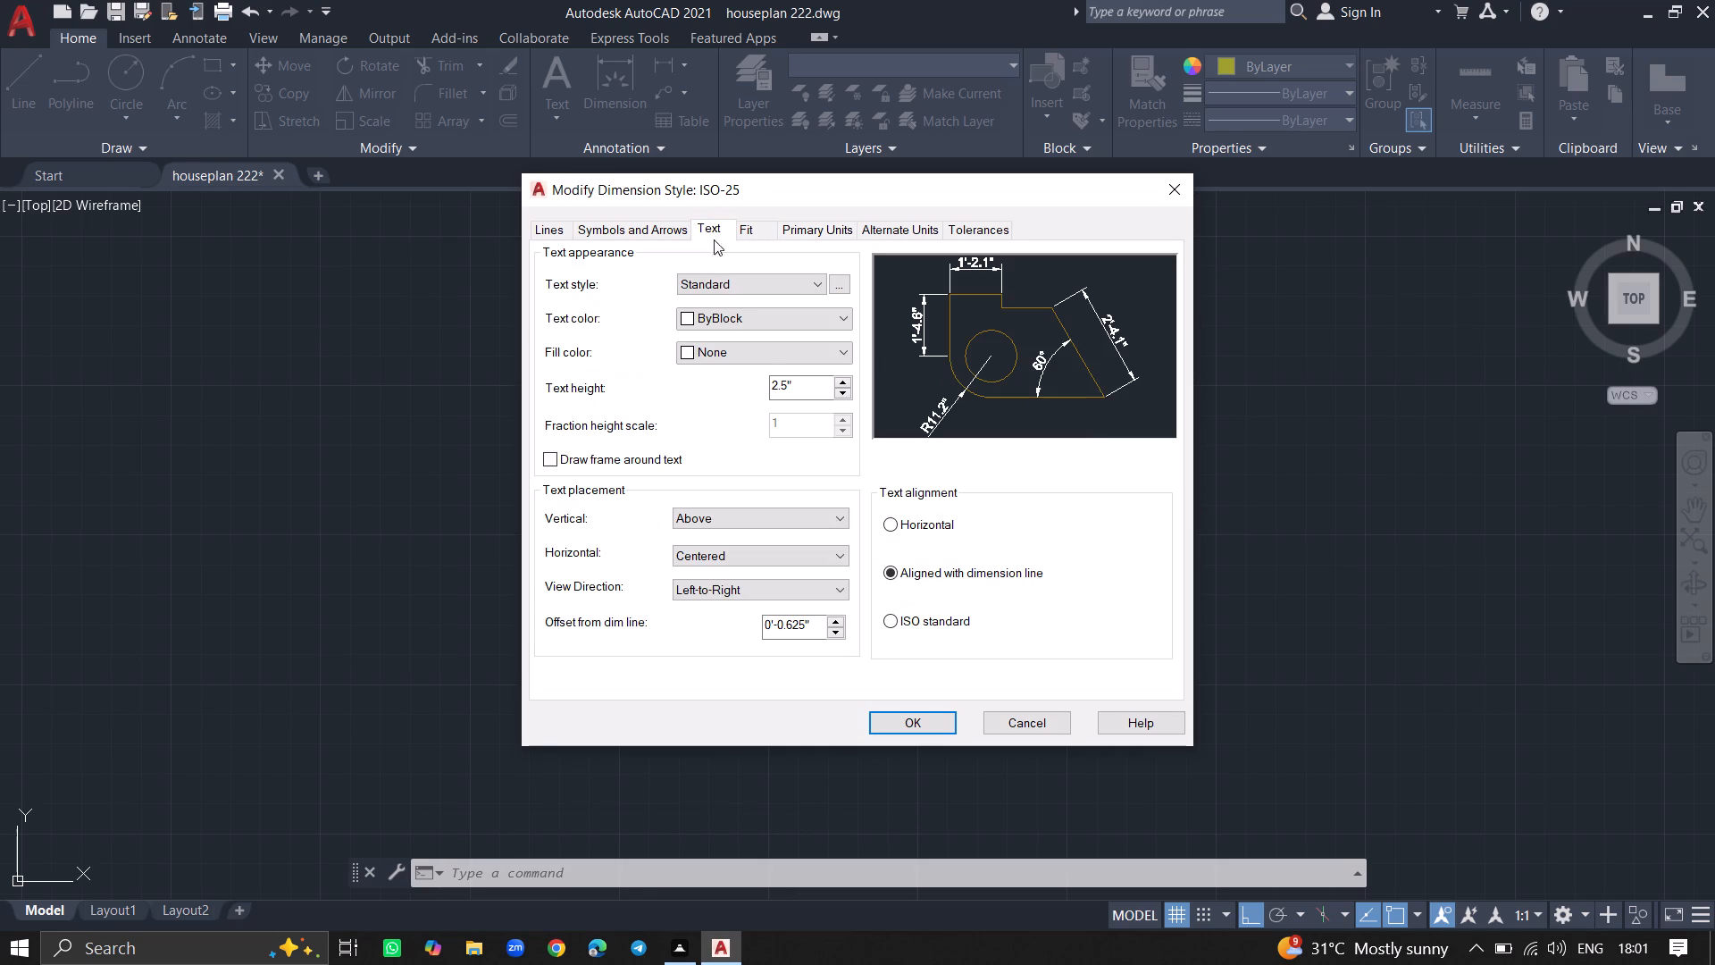
click(804, 387)
key(BackSpace)
key(BackSpace)
key(BackSpace)
key(BackSpace)
key(BackSpace)
key(BackSpace)
key(BackSpace)
key(BackSpace)
key(BackSpace)
key(BackSpace)
key(BackSpace)
key(BackSpace)
key(5)
key(shift+quotedbl)
key(Return)
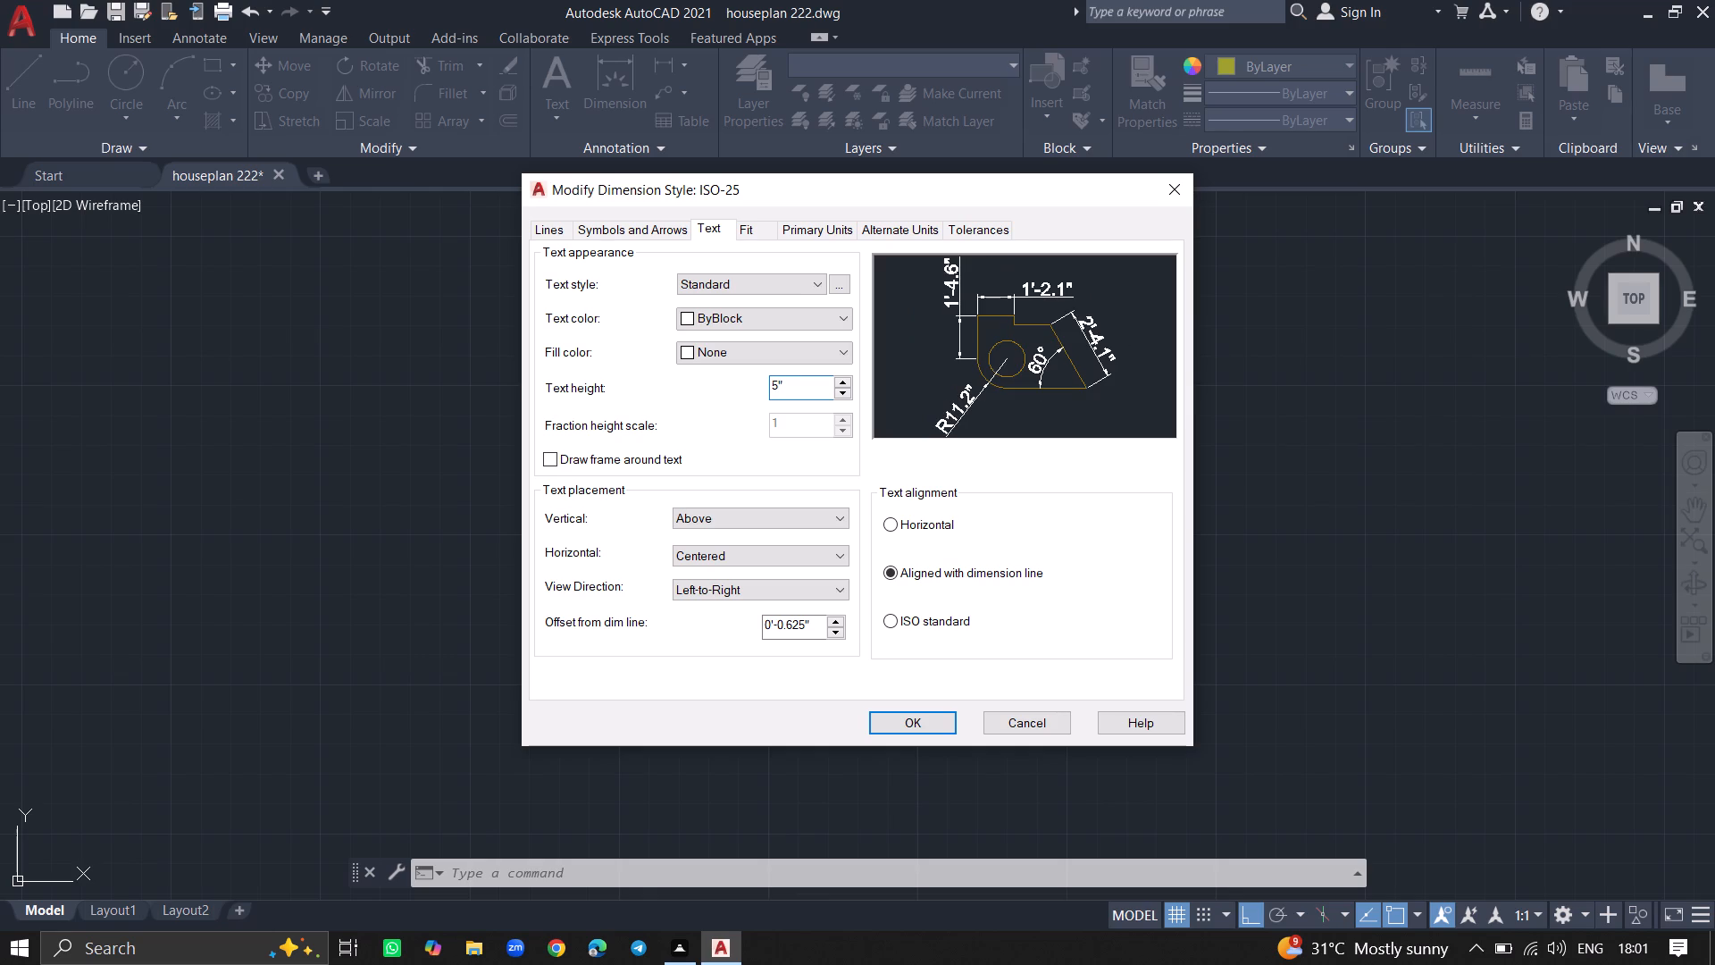
click(909, 726)
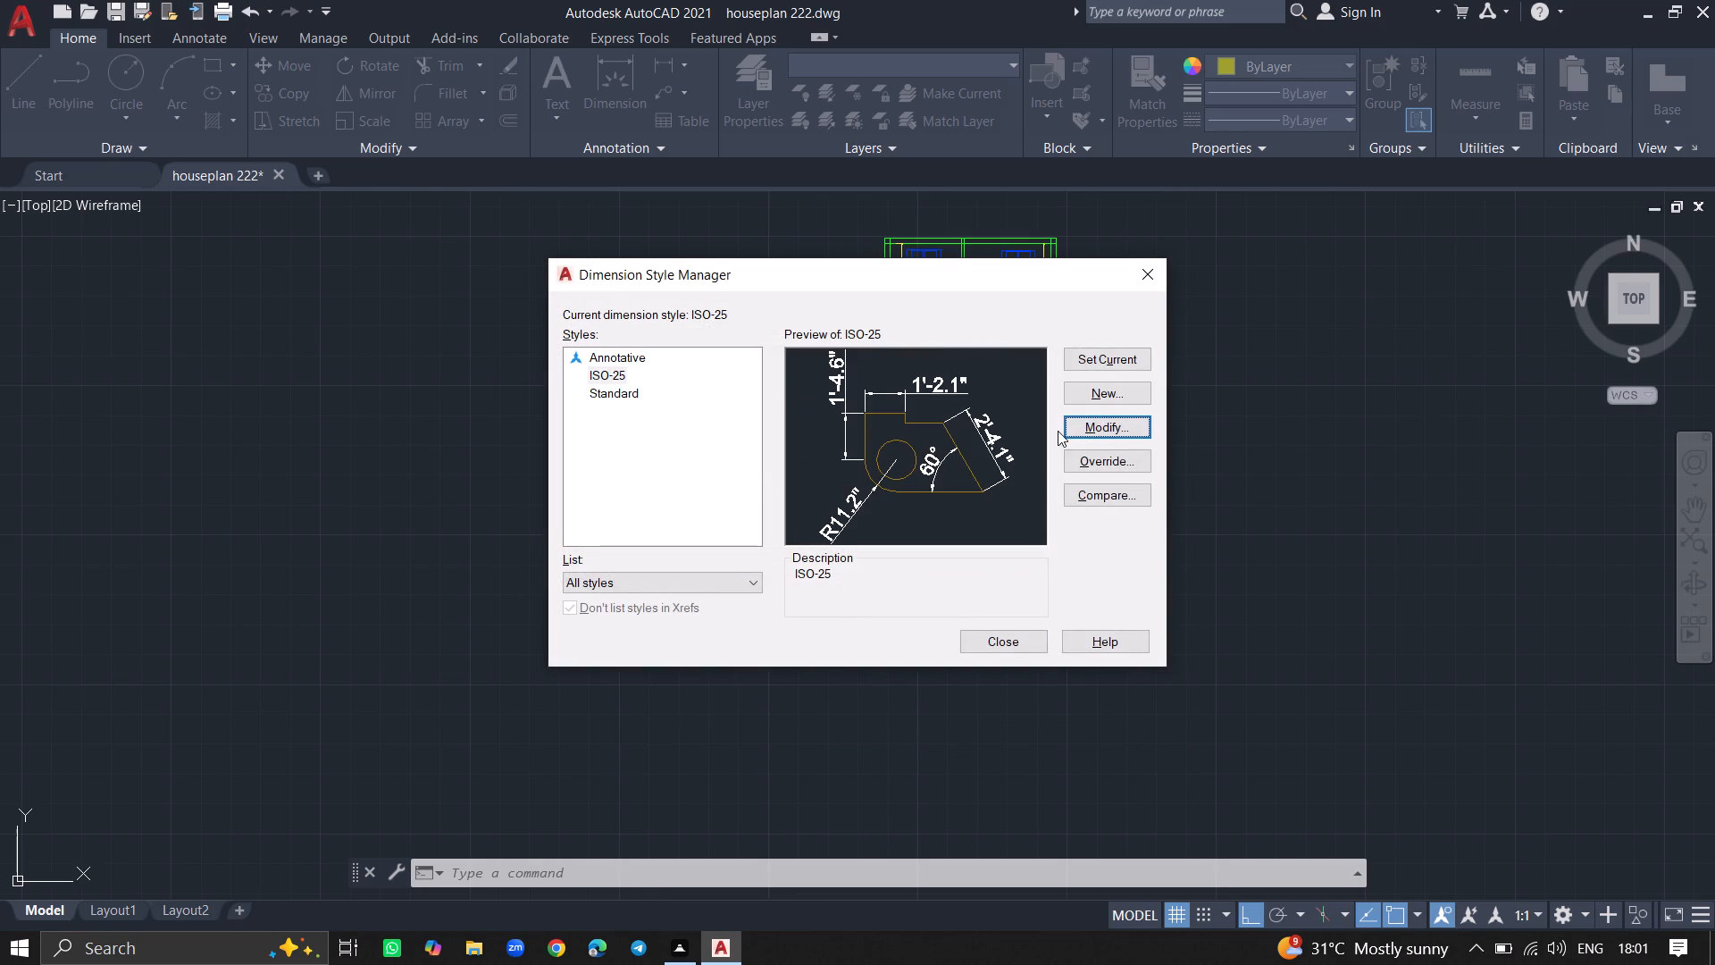
double_click(1111, 353)
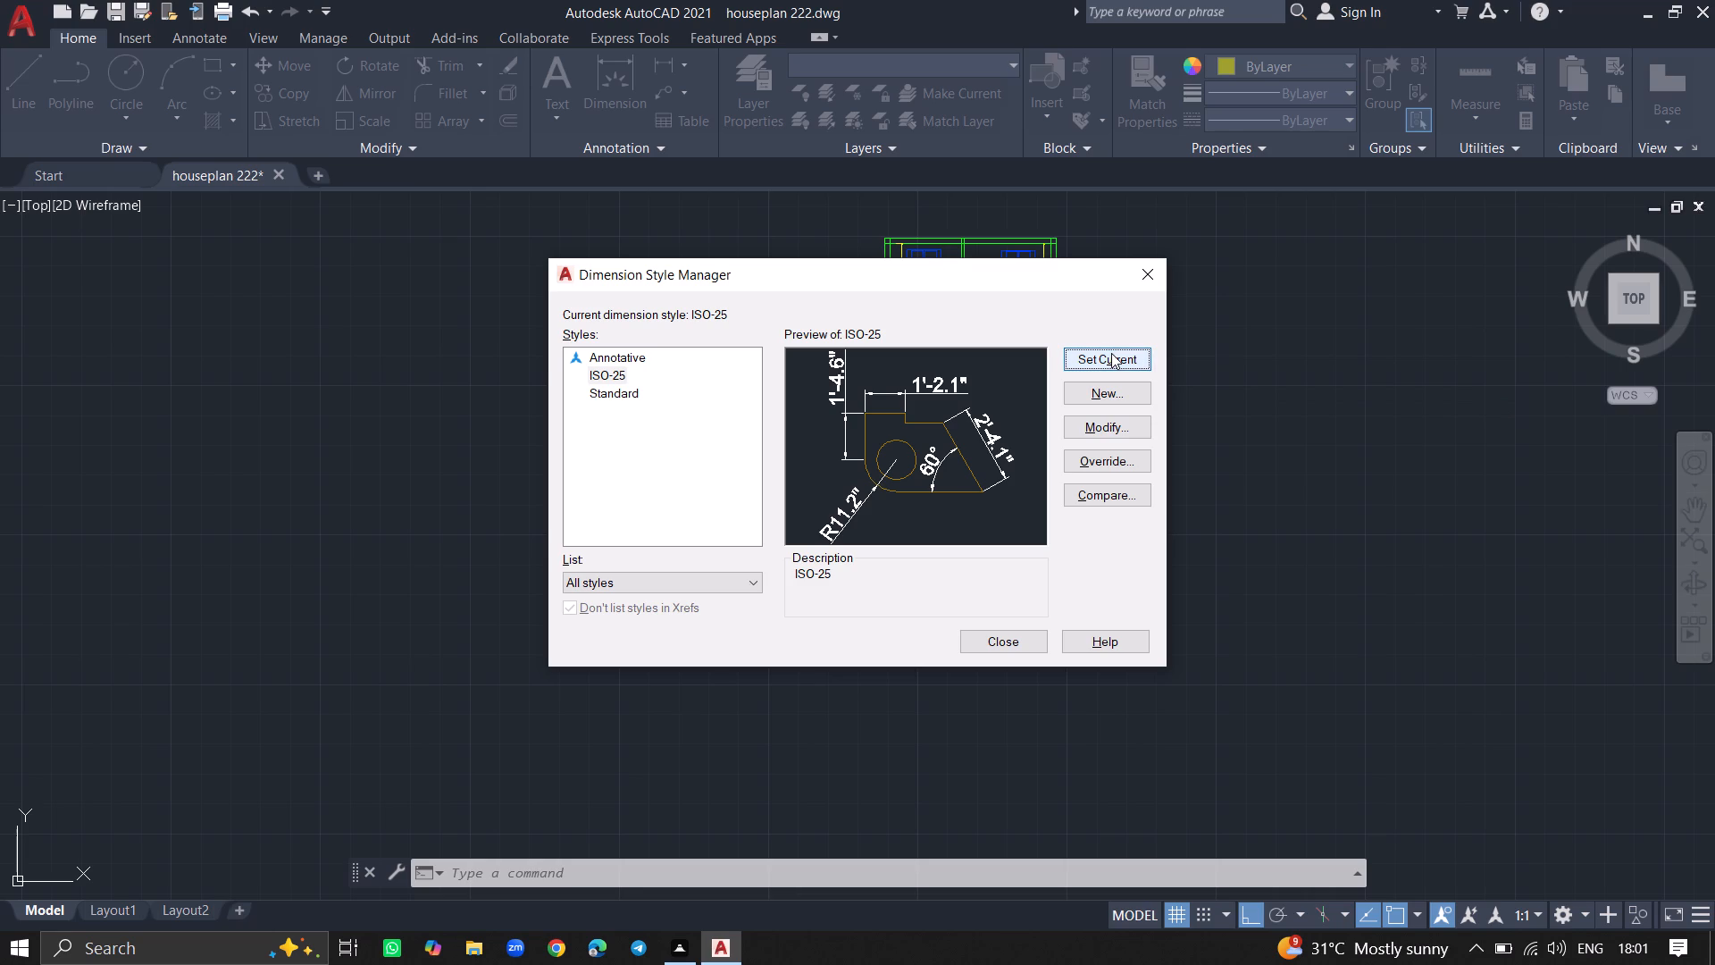
click(1024, 636)
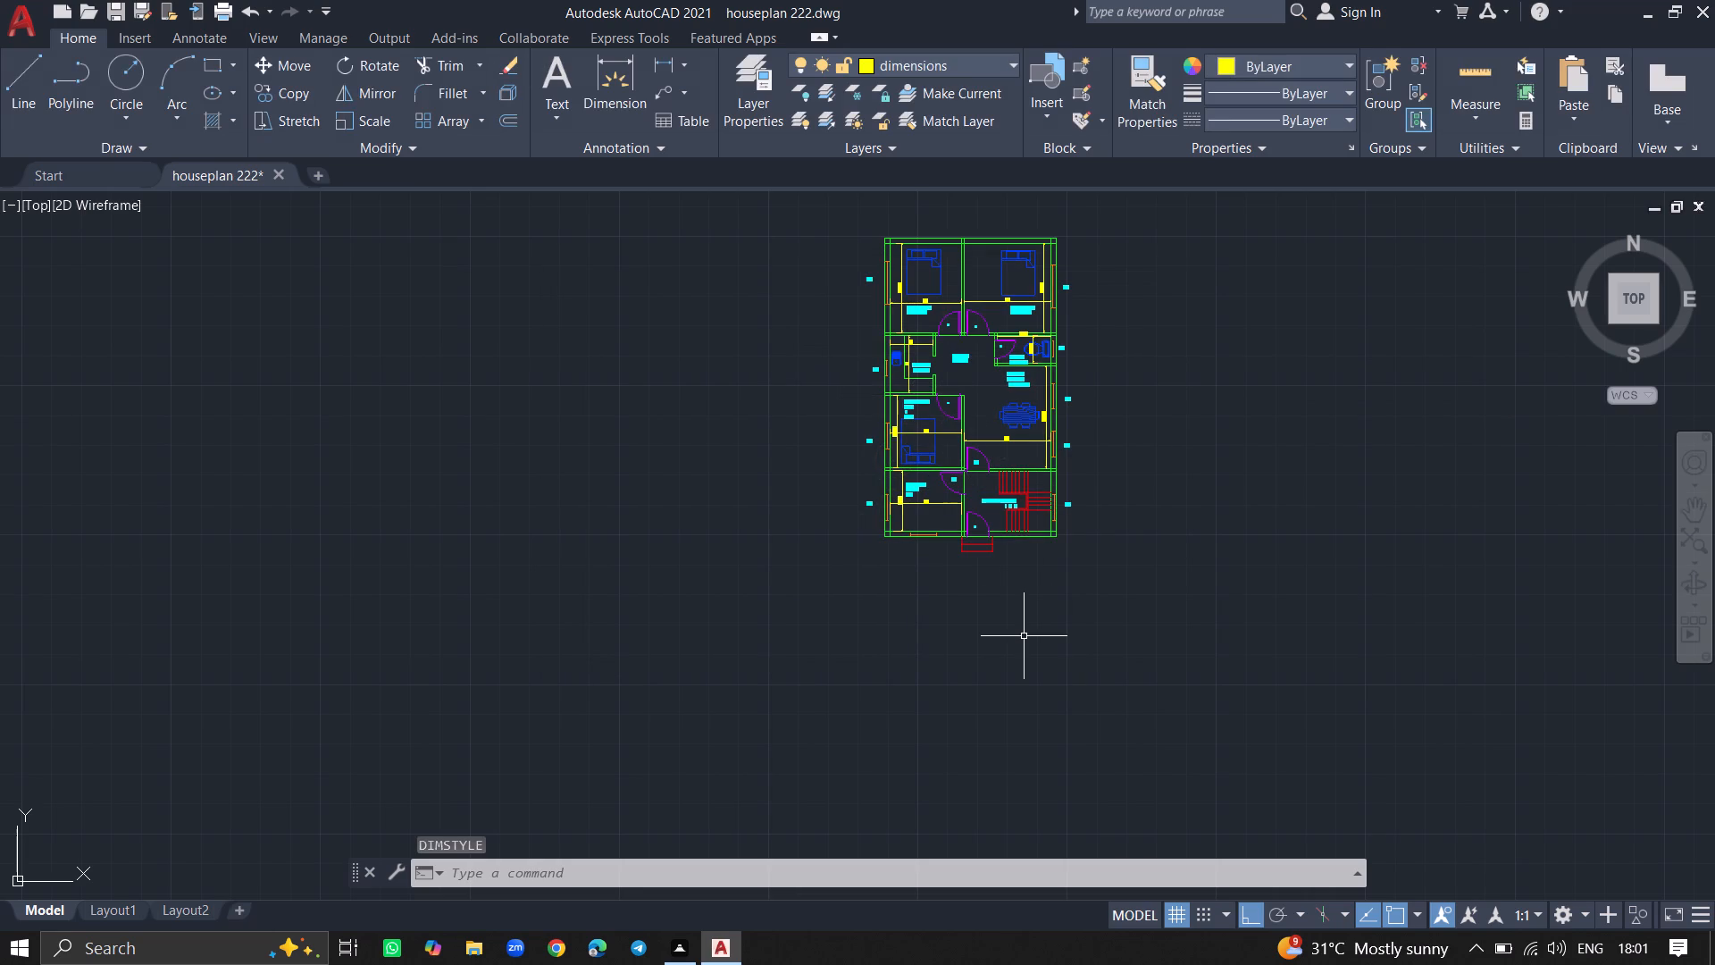
ctrl+scroll(882, 387, up, 2)
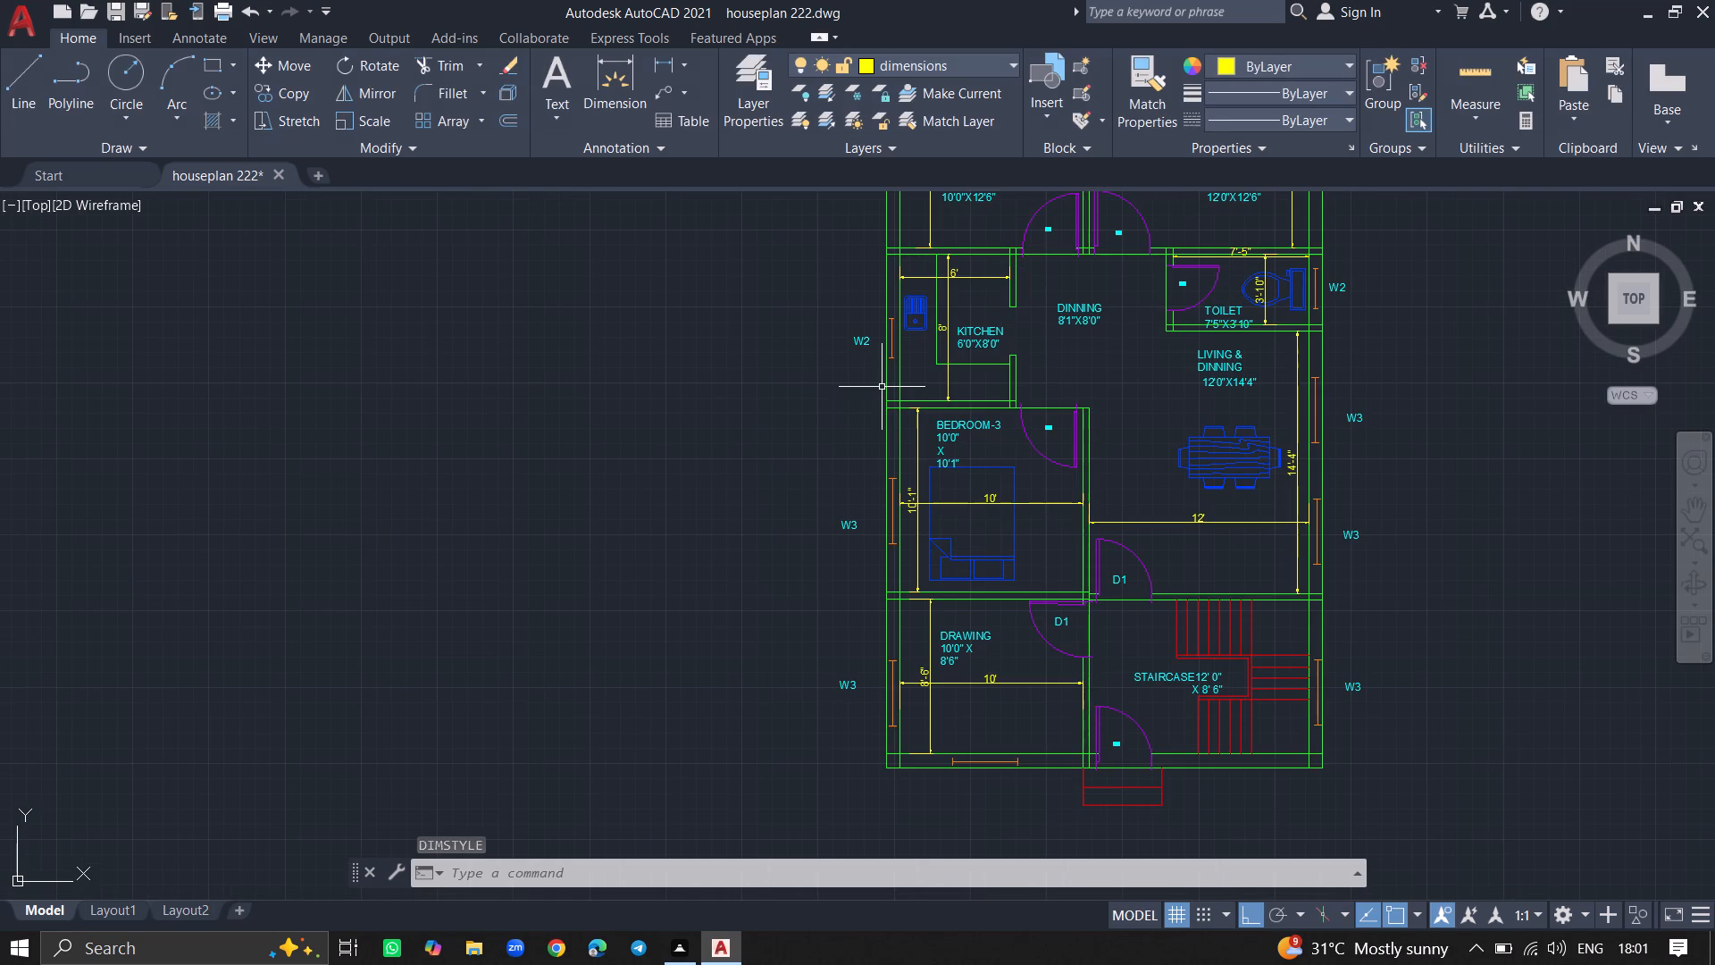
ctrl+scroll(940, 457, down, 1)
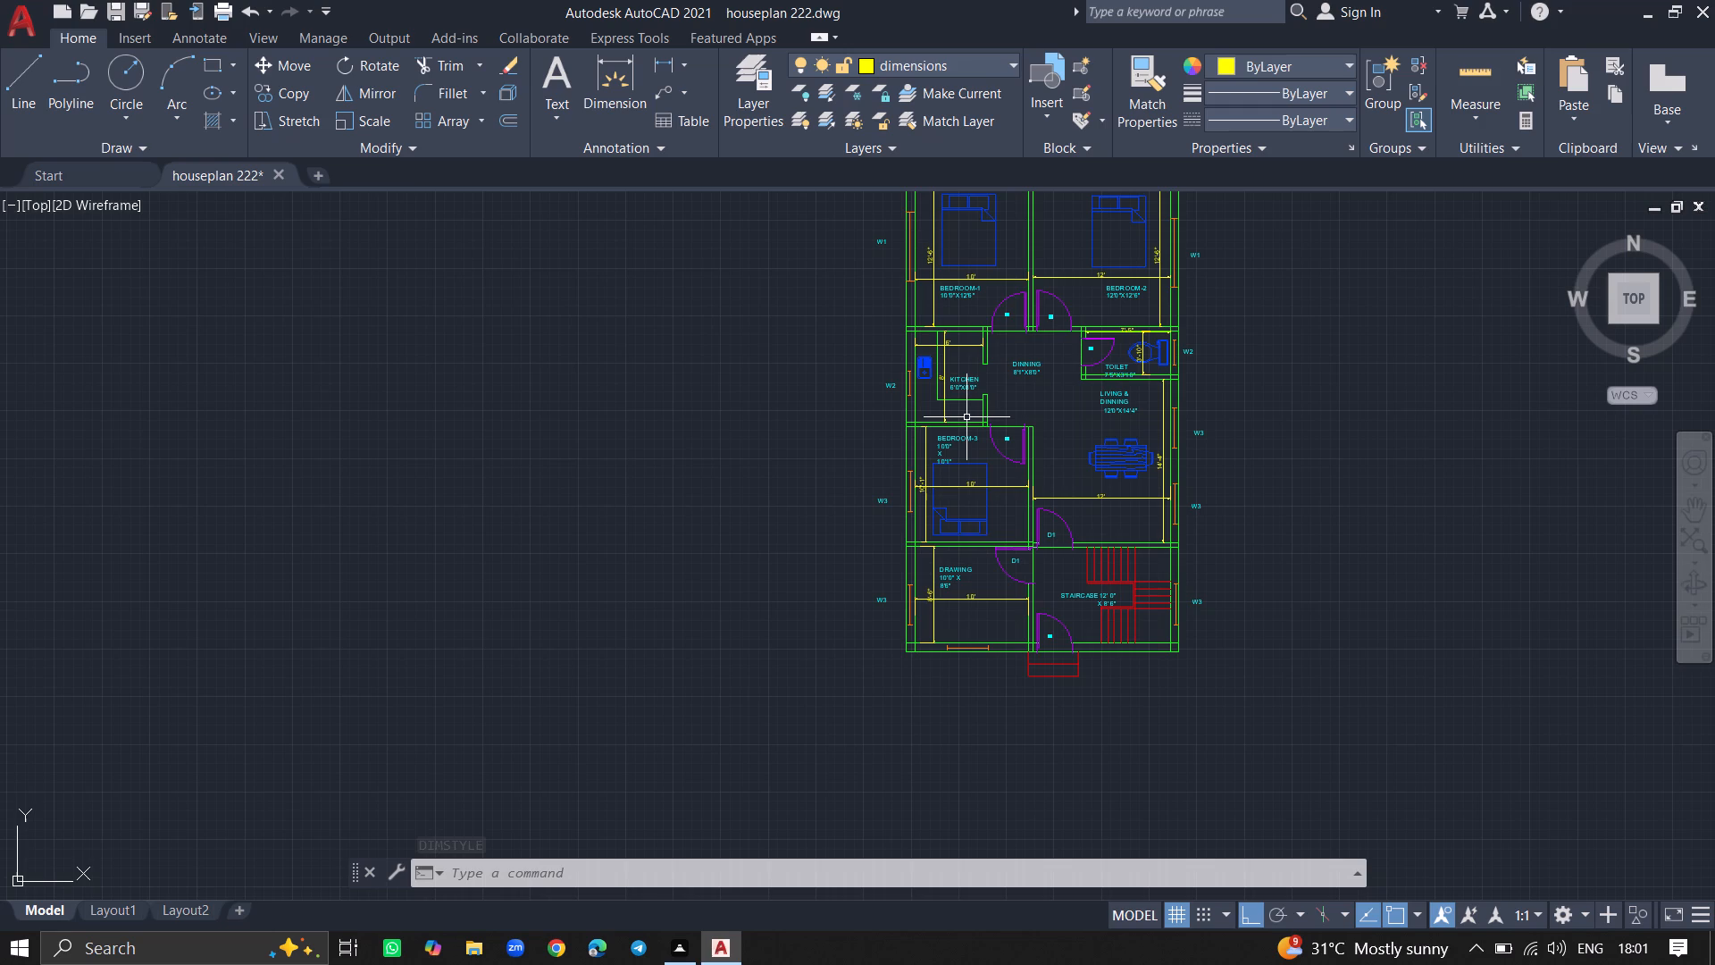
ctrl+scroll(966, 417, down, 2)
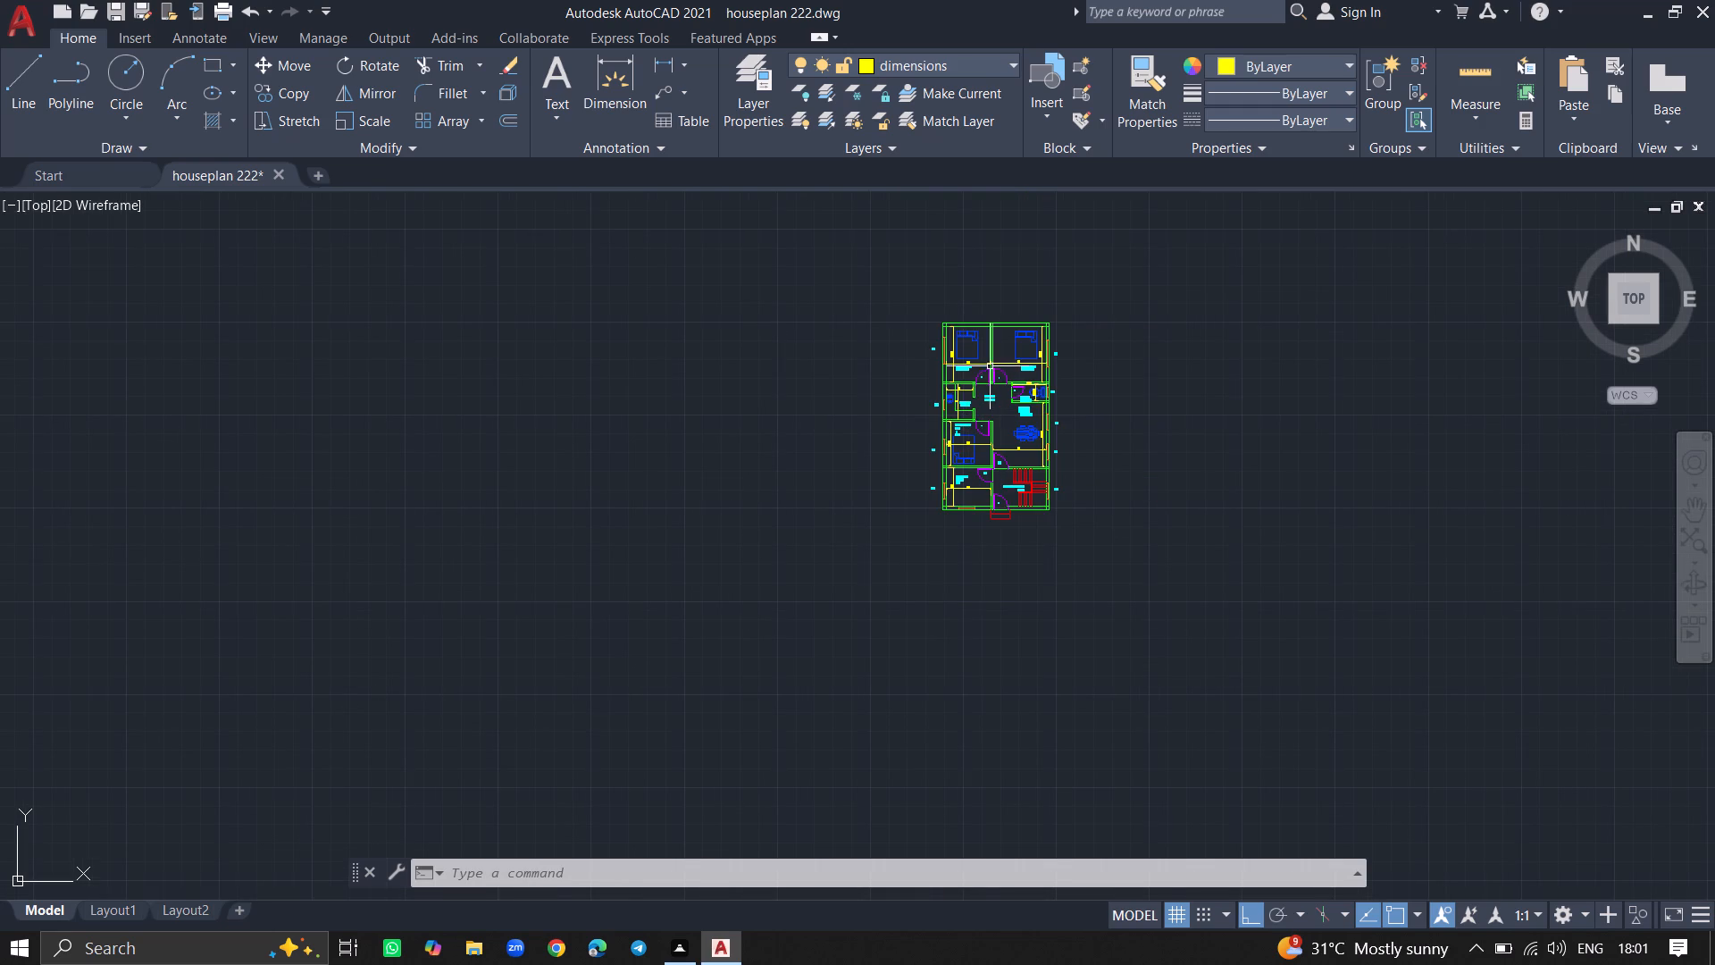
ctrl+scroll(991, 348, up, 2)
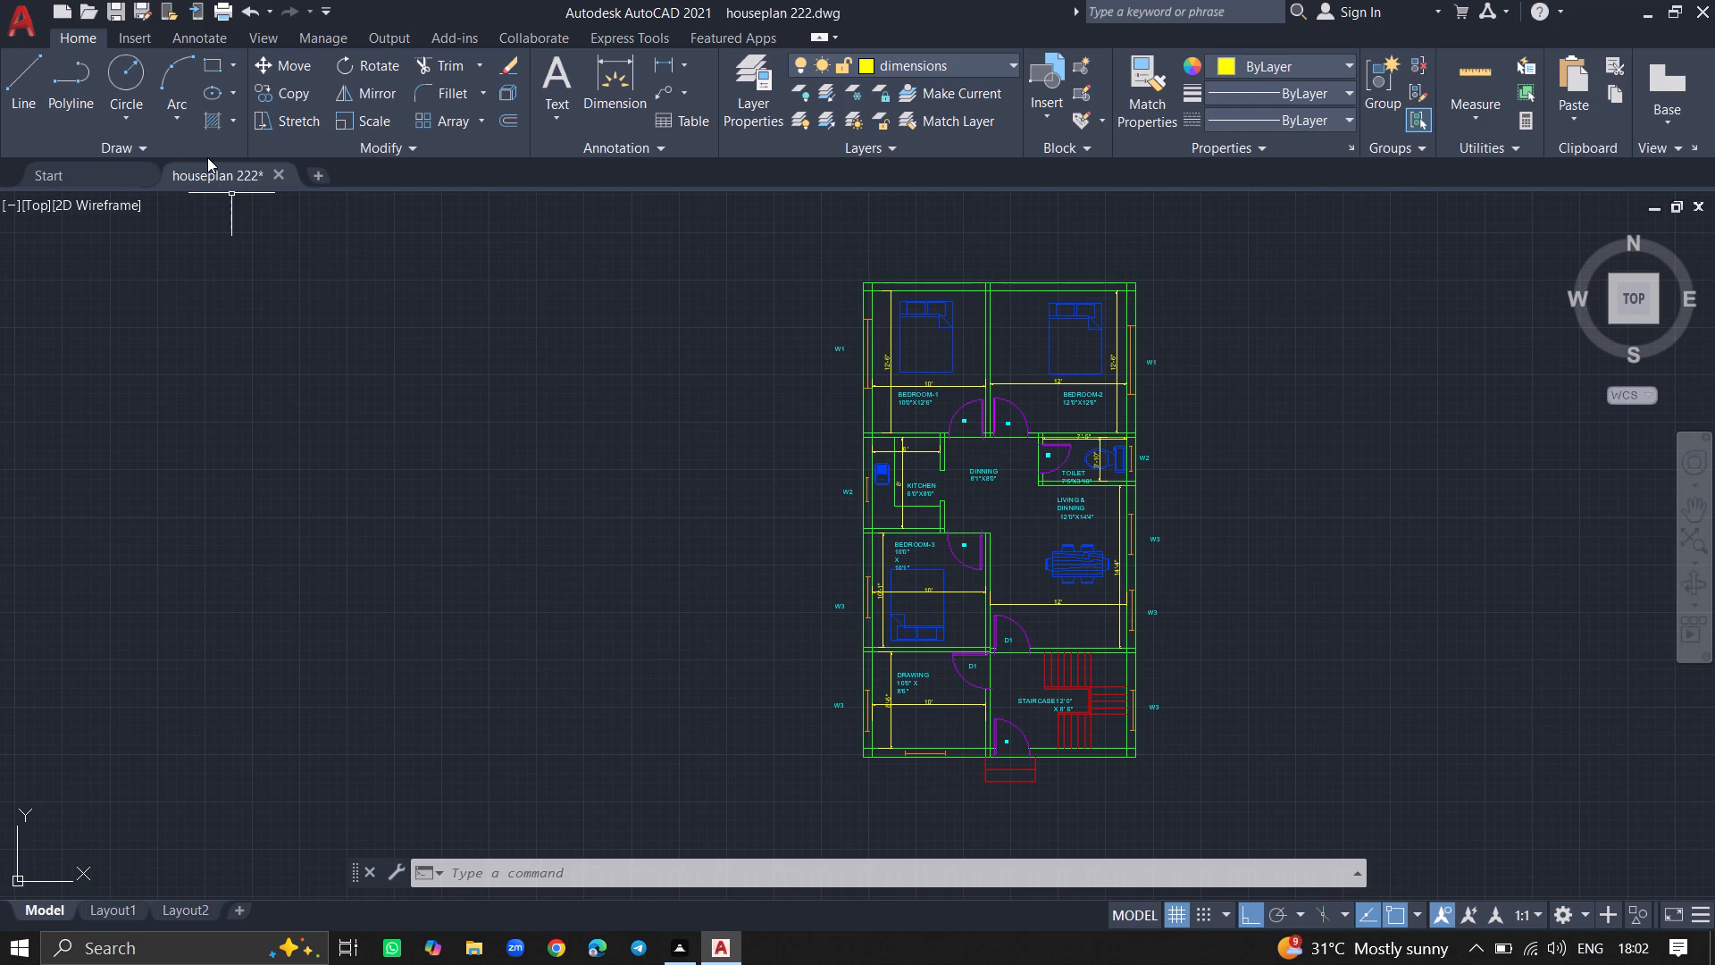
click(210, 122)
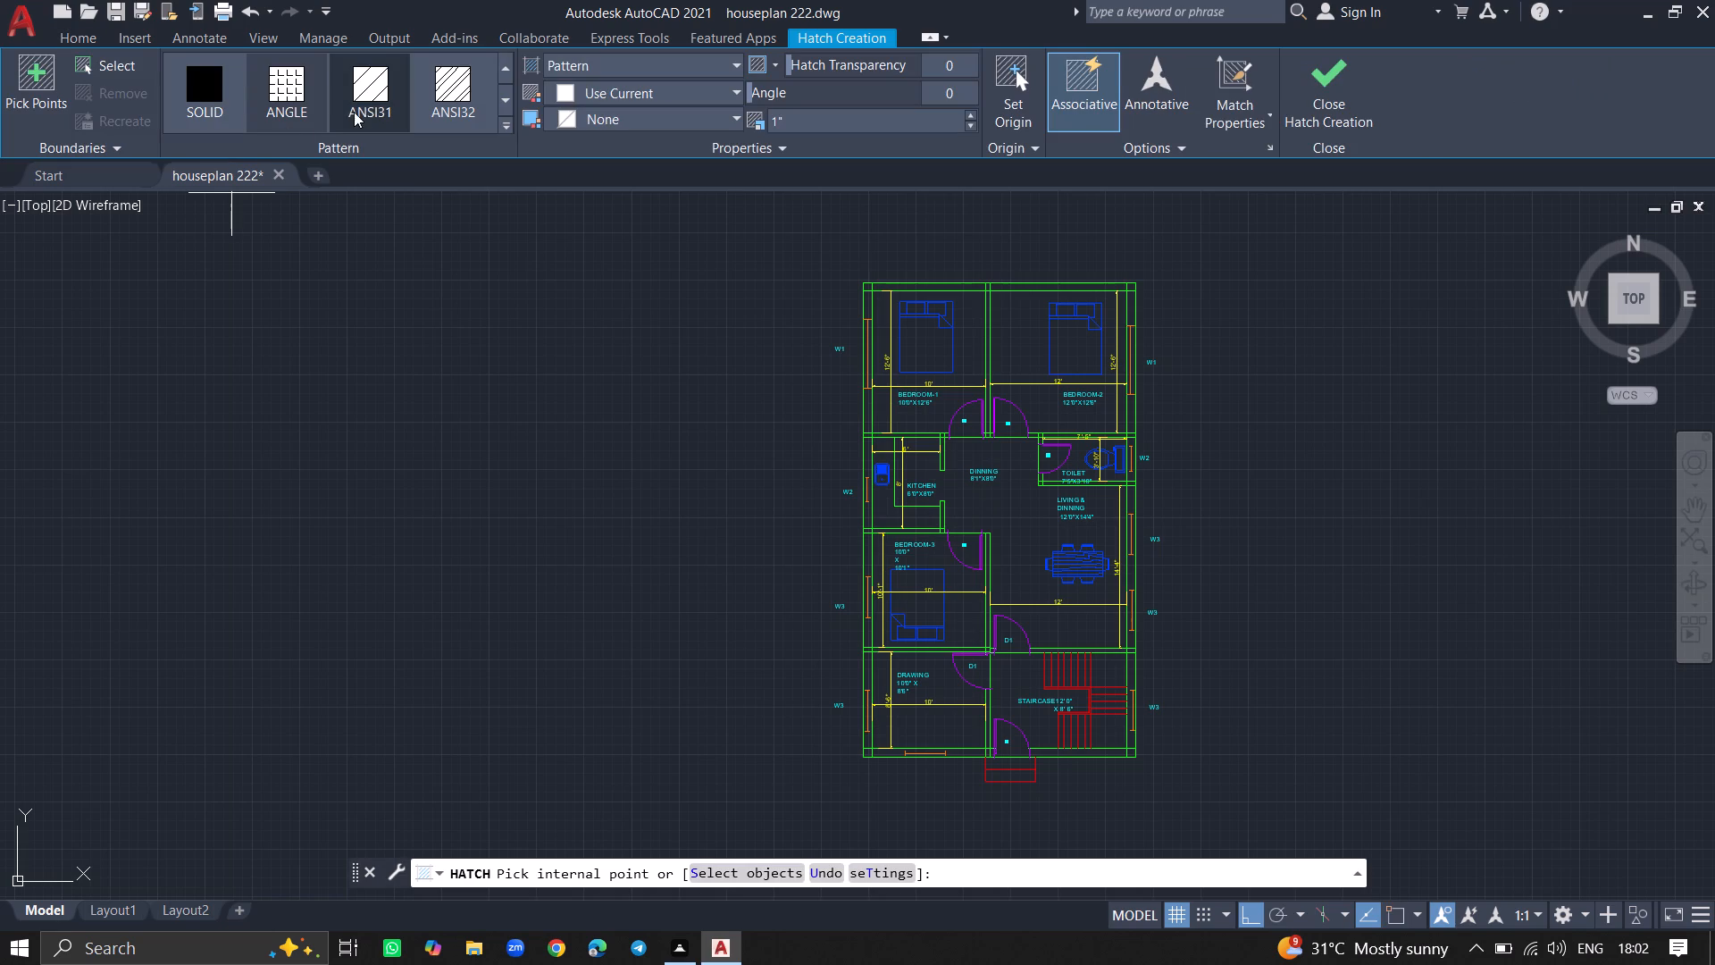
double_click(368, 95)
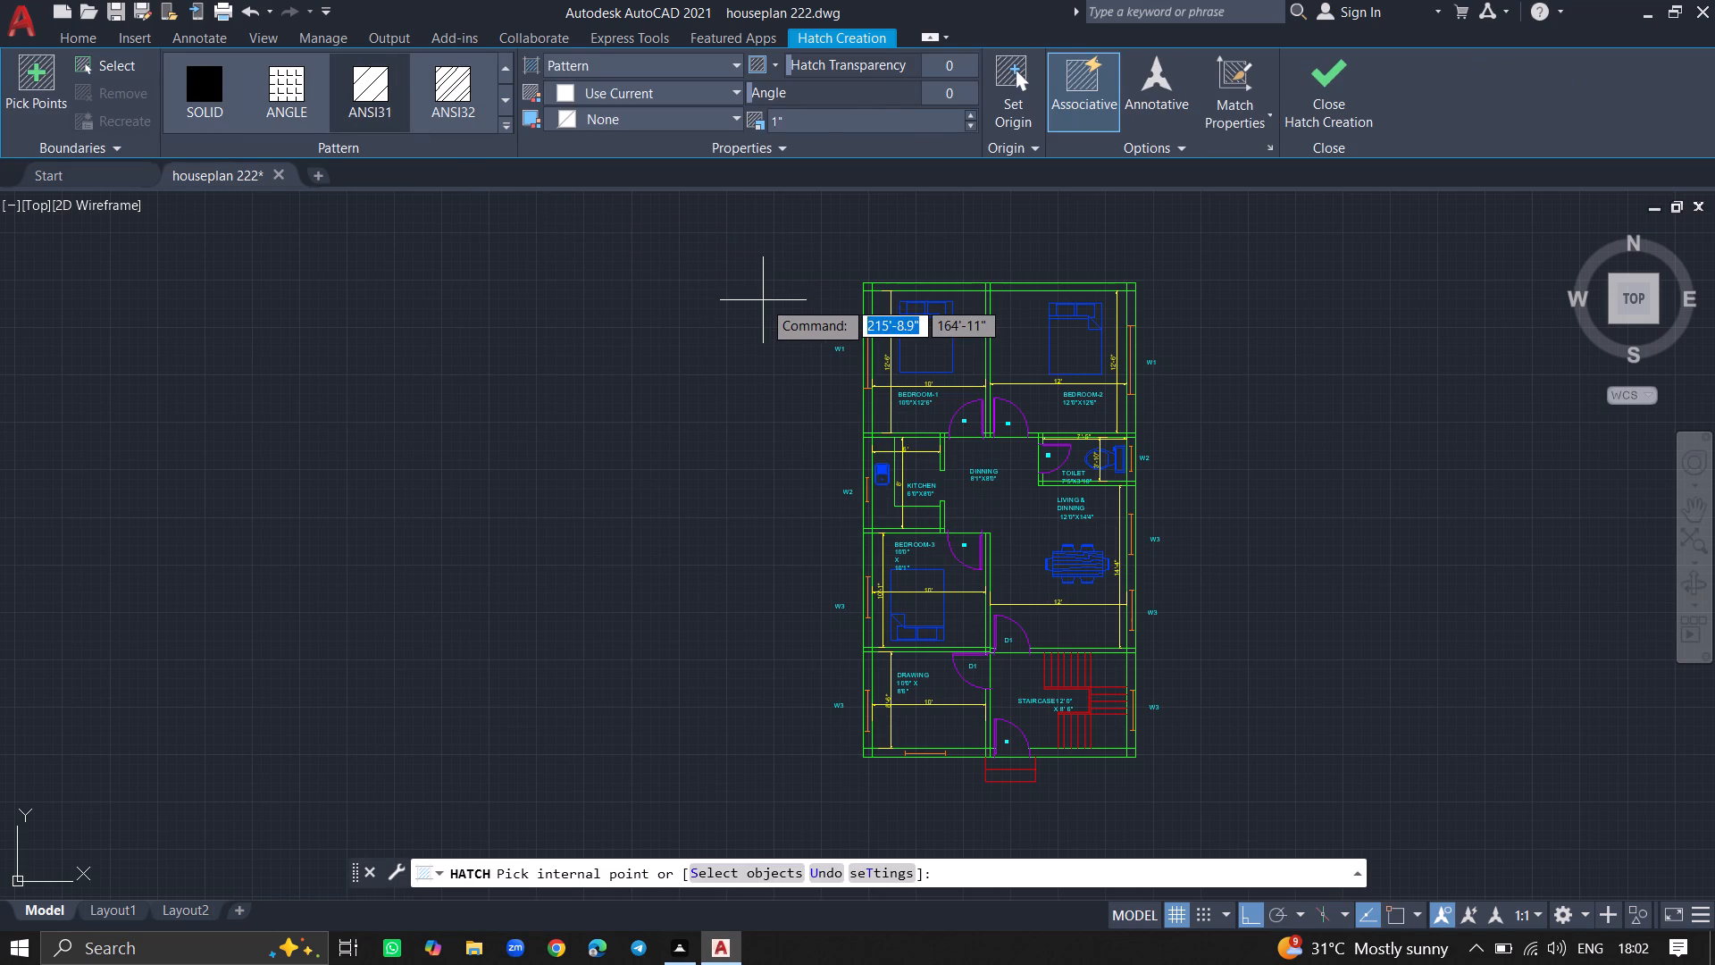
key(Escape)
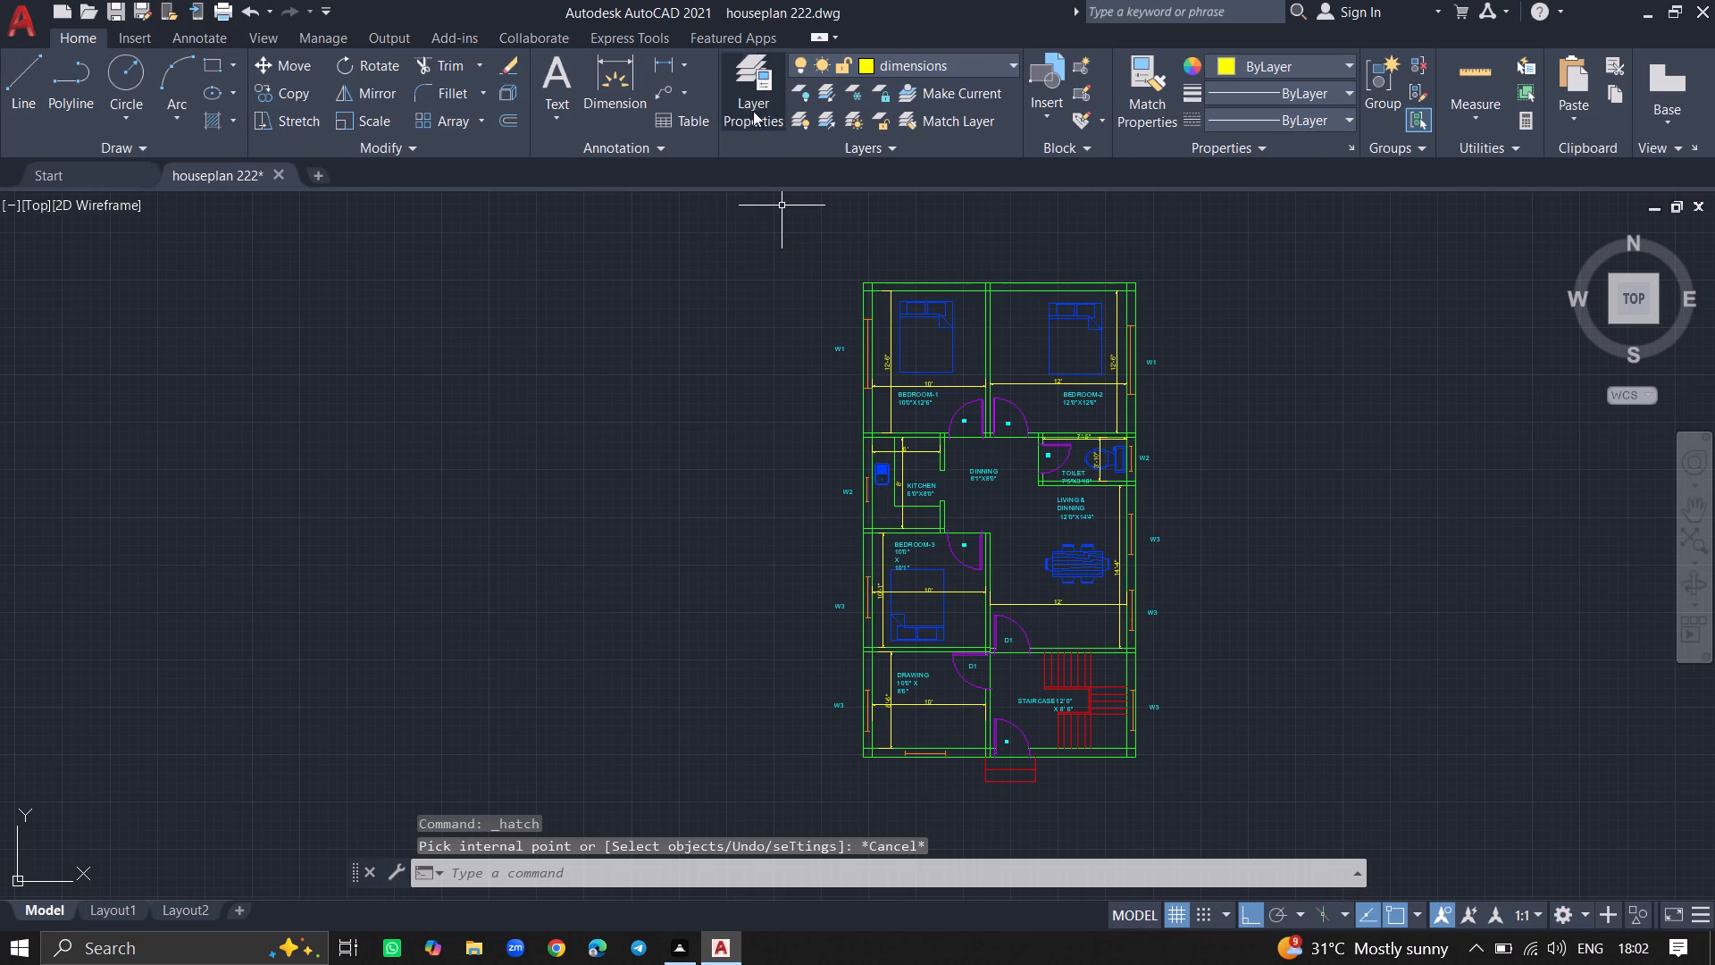
Make the walls layer the current layer.
double_click(747, 102)
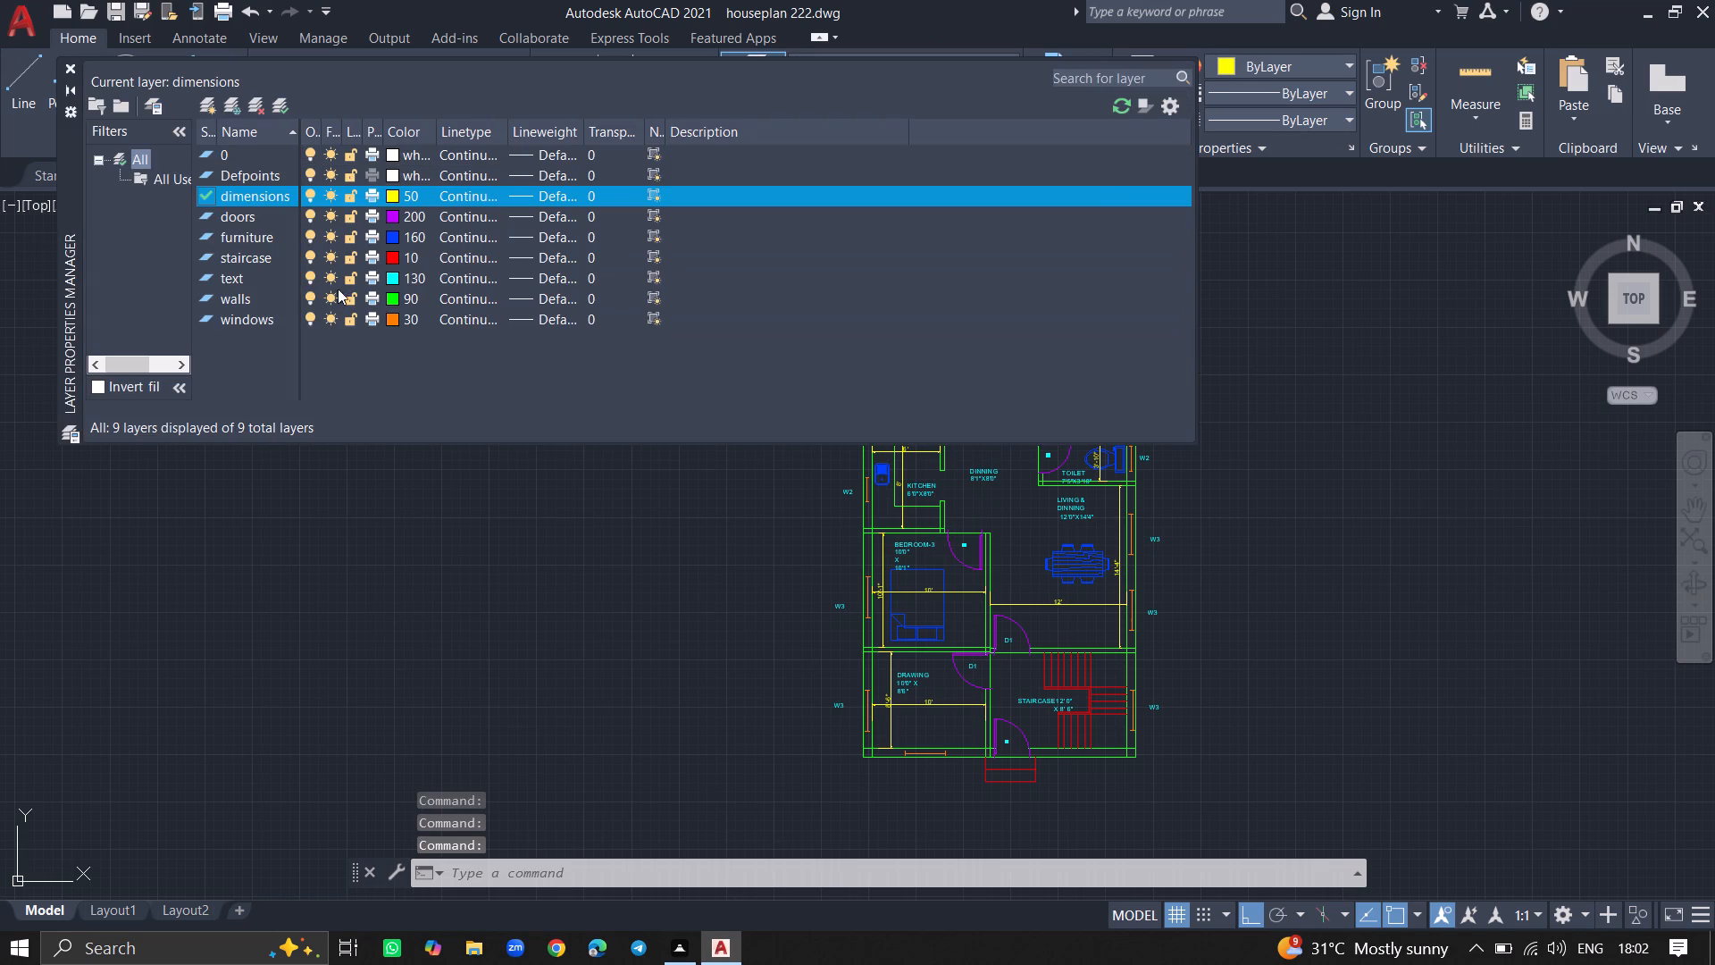
double_click(276, 292)
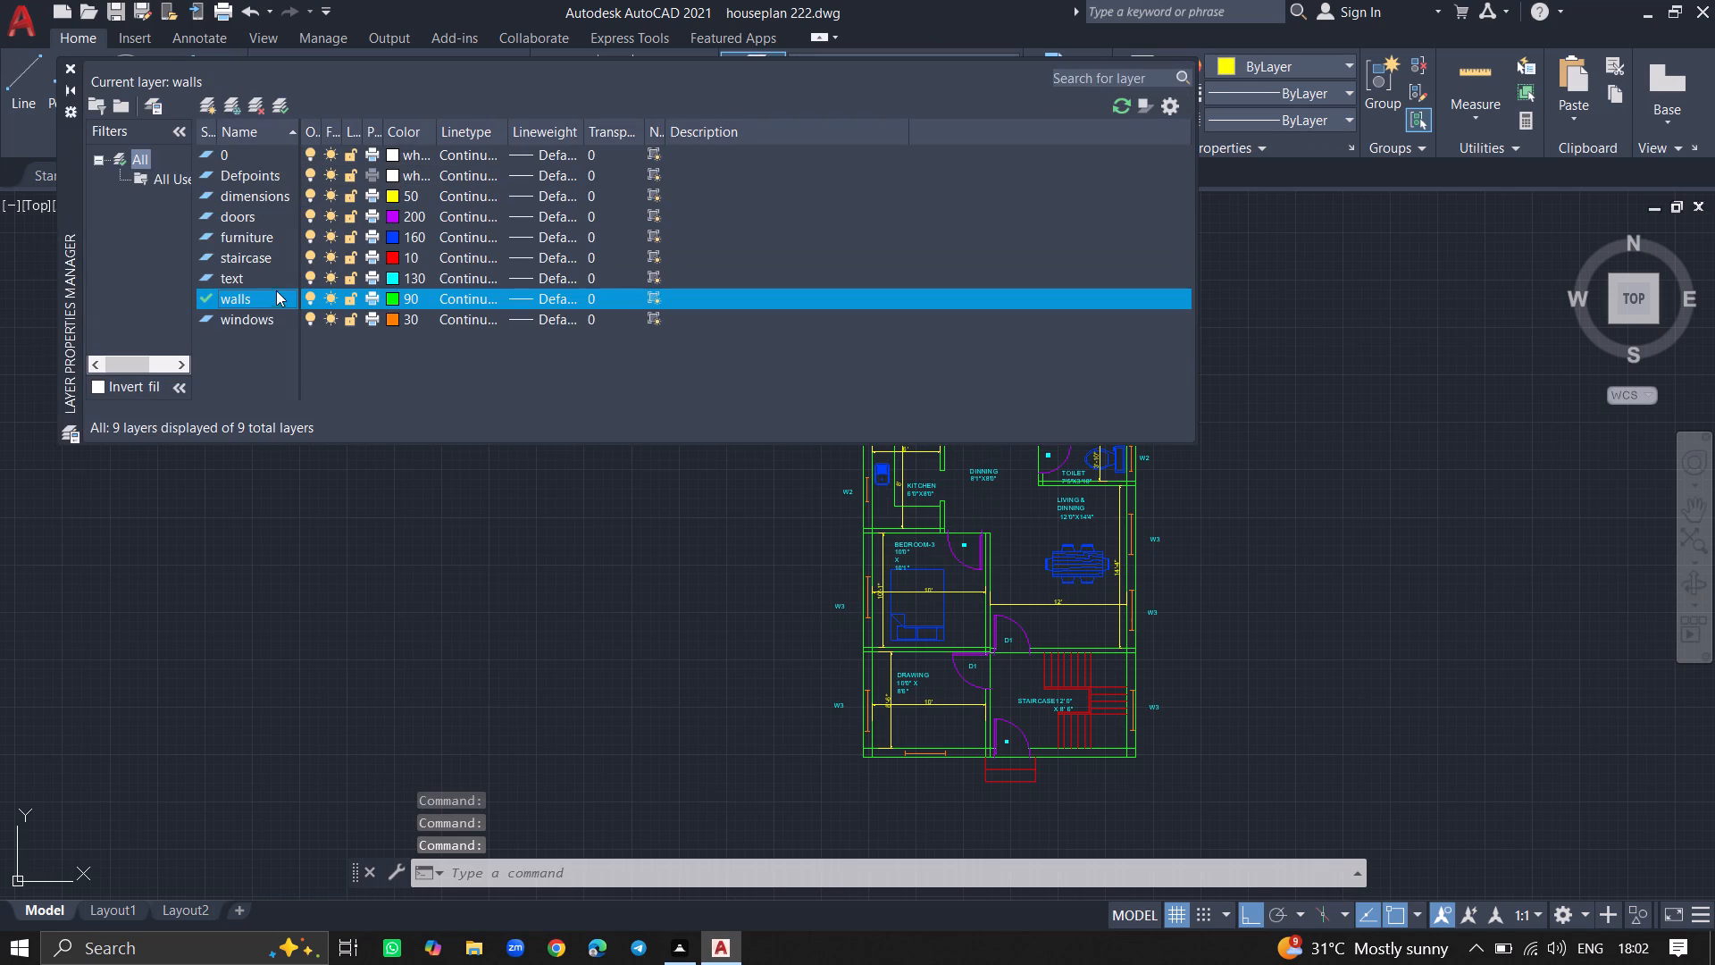
click(68, 67)
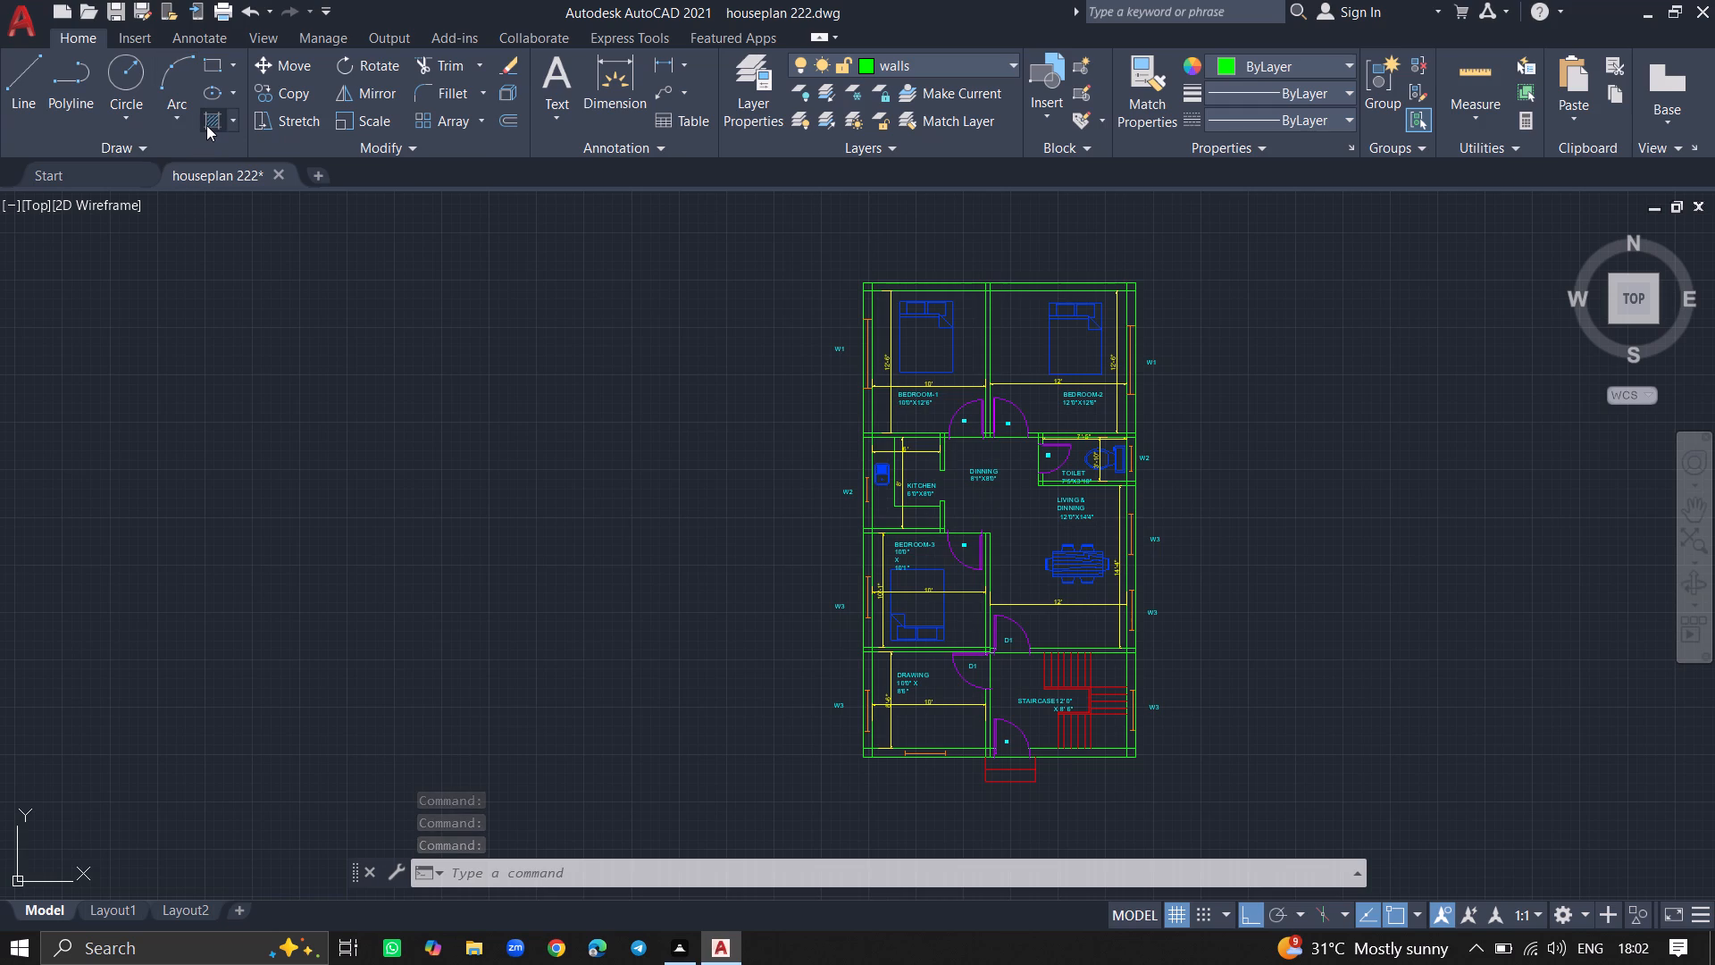
Hatch the outer walls of BEDROOM-1 and BEDROOM-2, their corners and the partition between the rooms with the ANSI31 pattern.
double_click(206, 125)
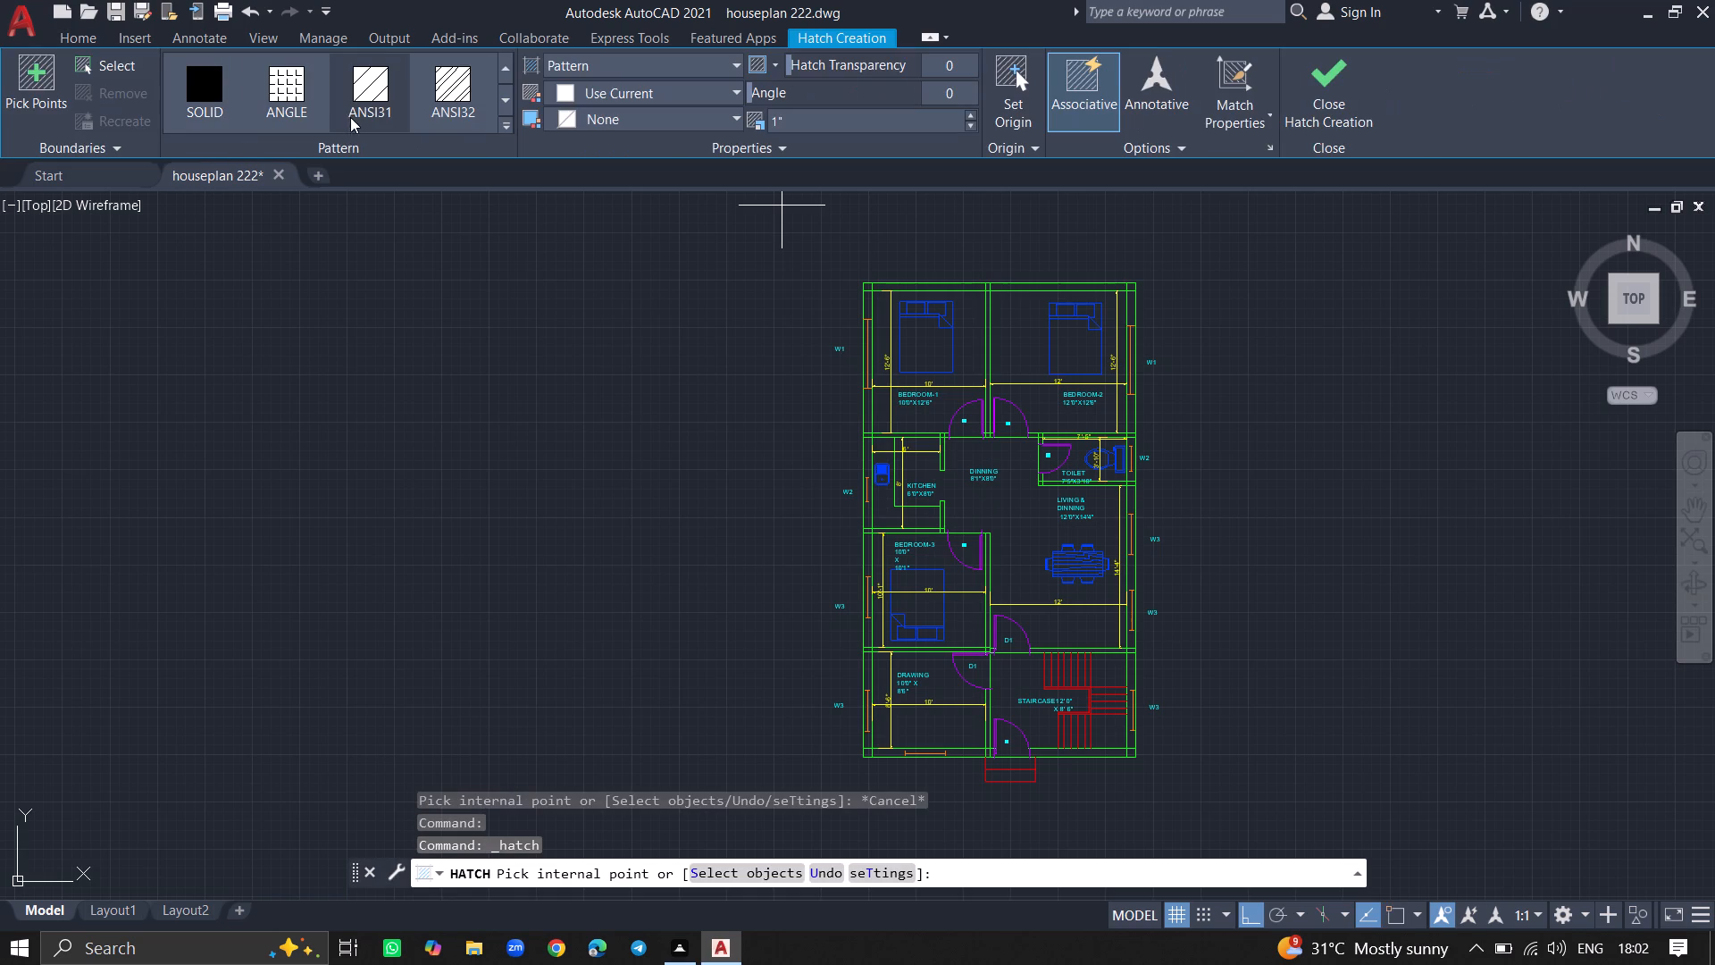
double_click(358, 111)
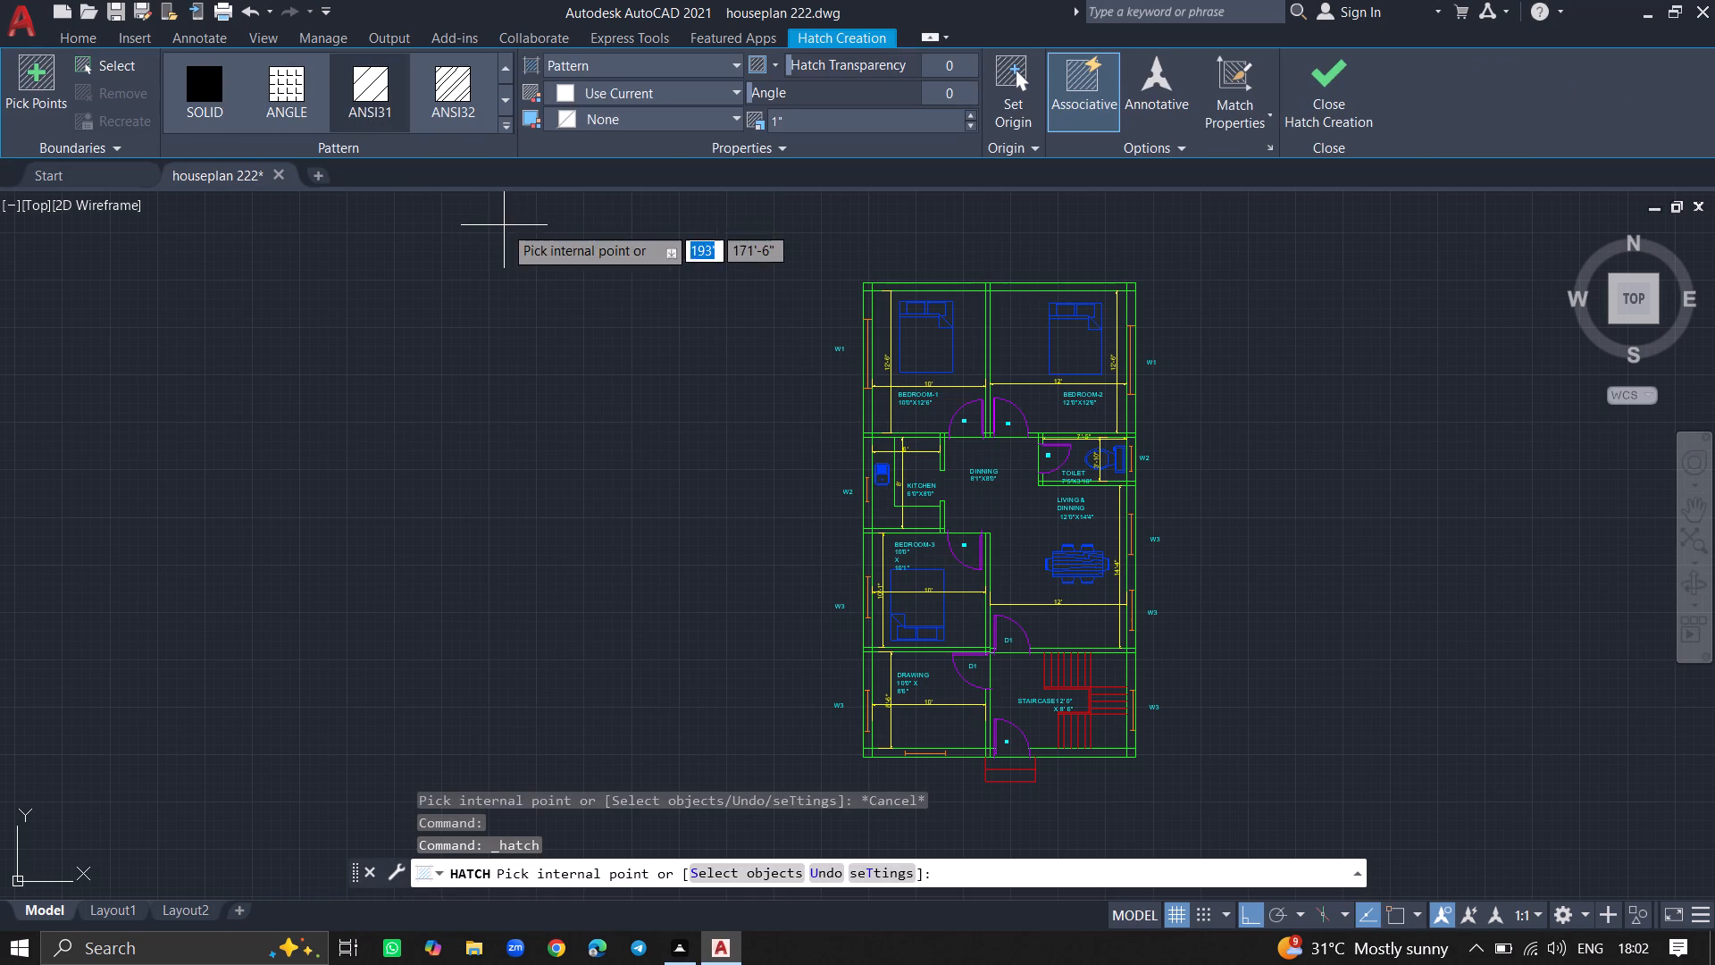
ctrl+scroll(749, 296, up, 4)
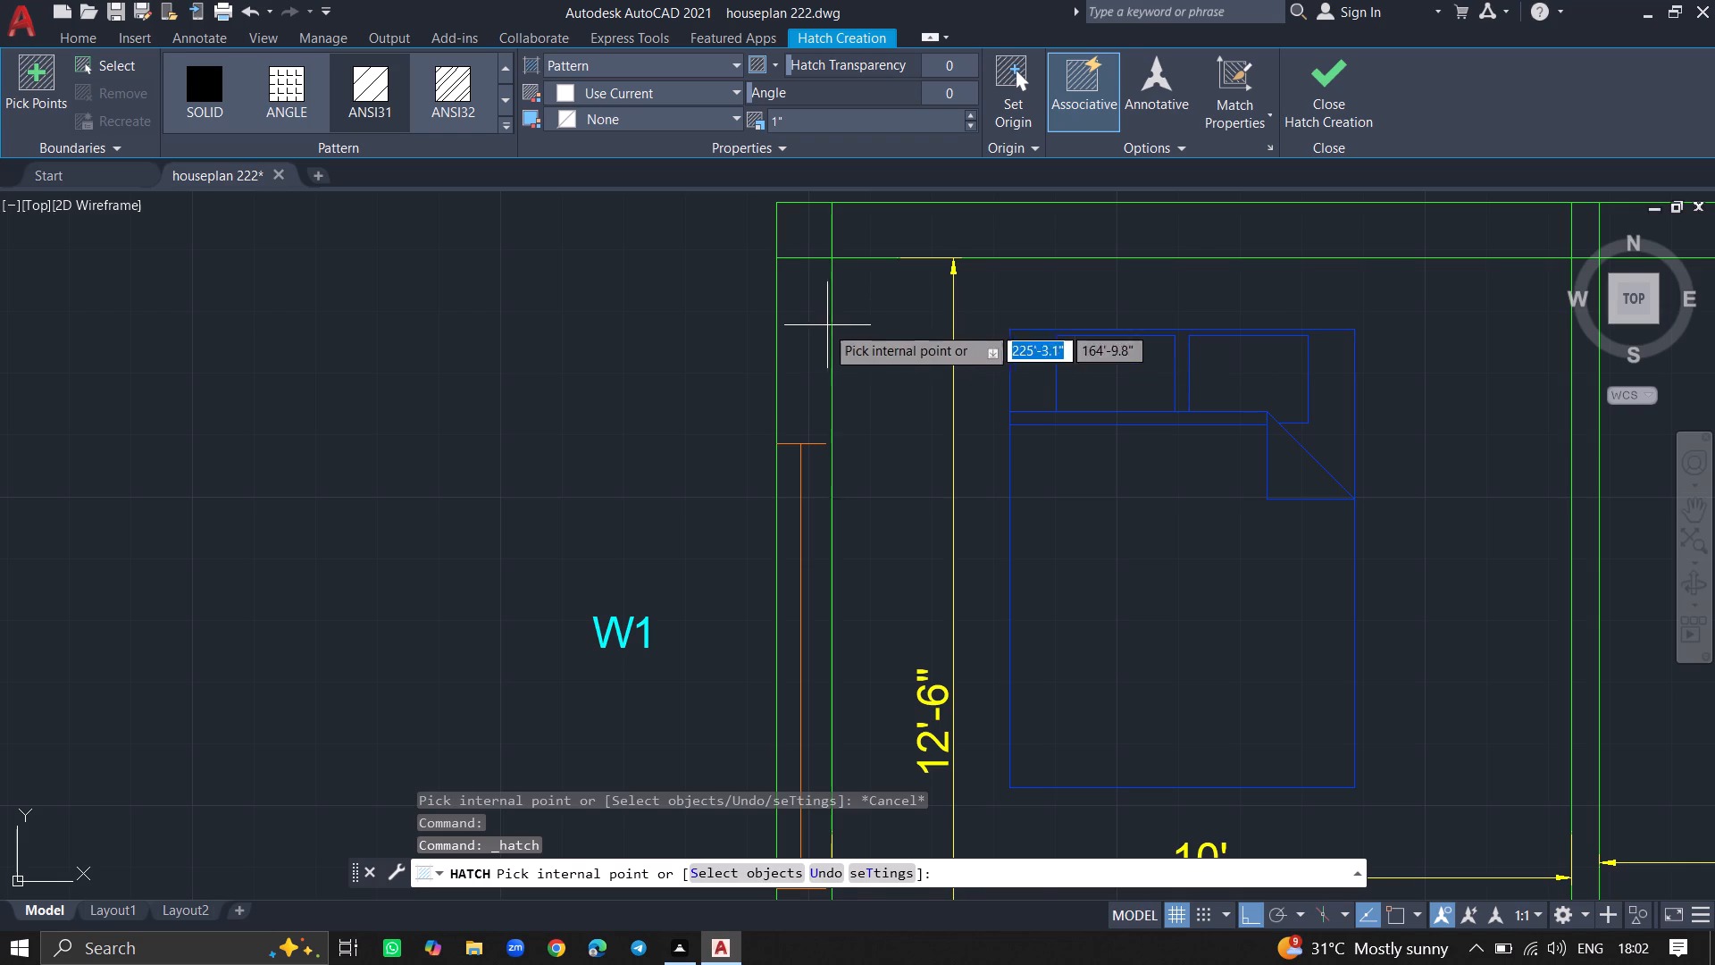
click(808, 327)
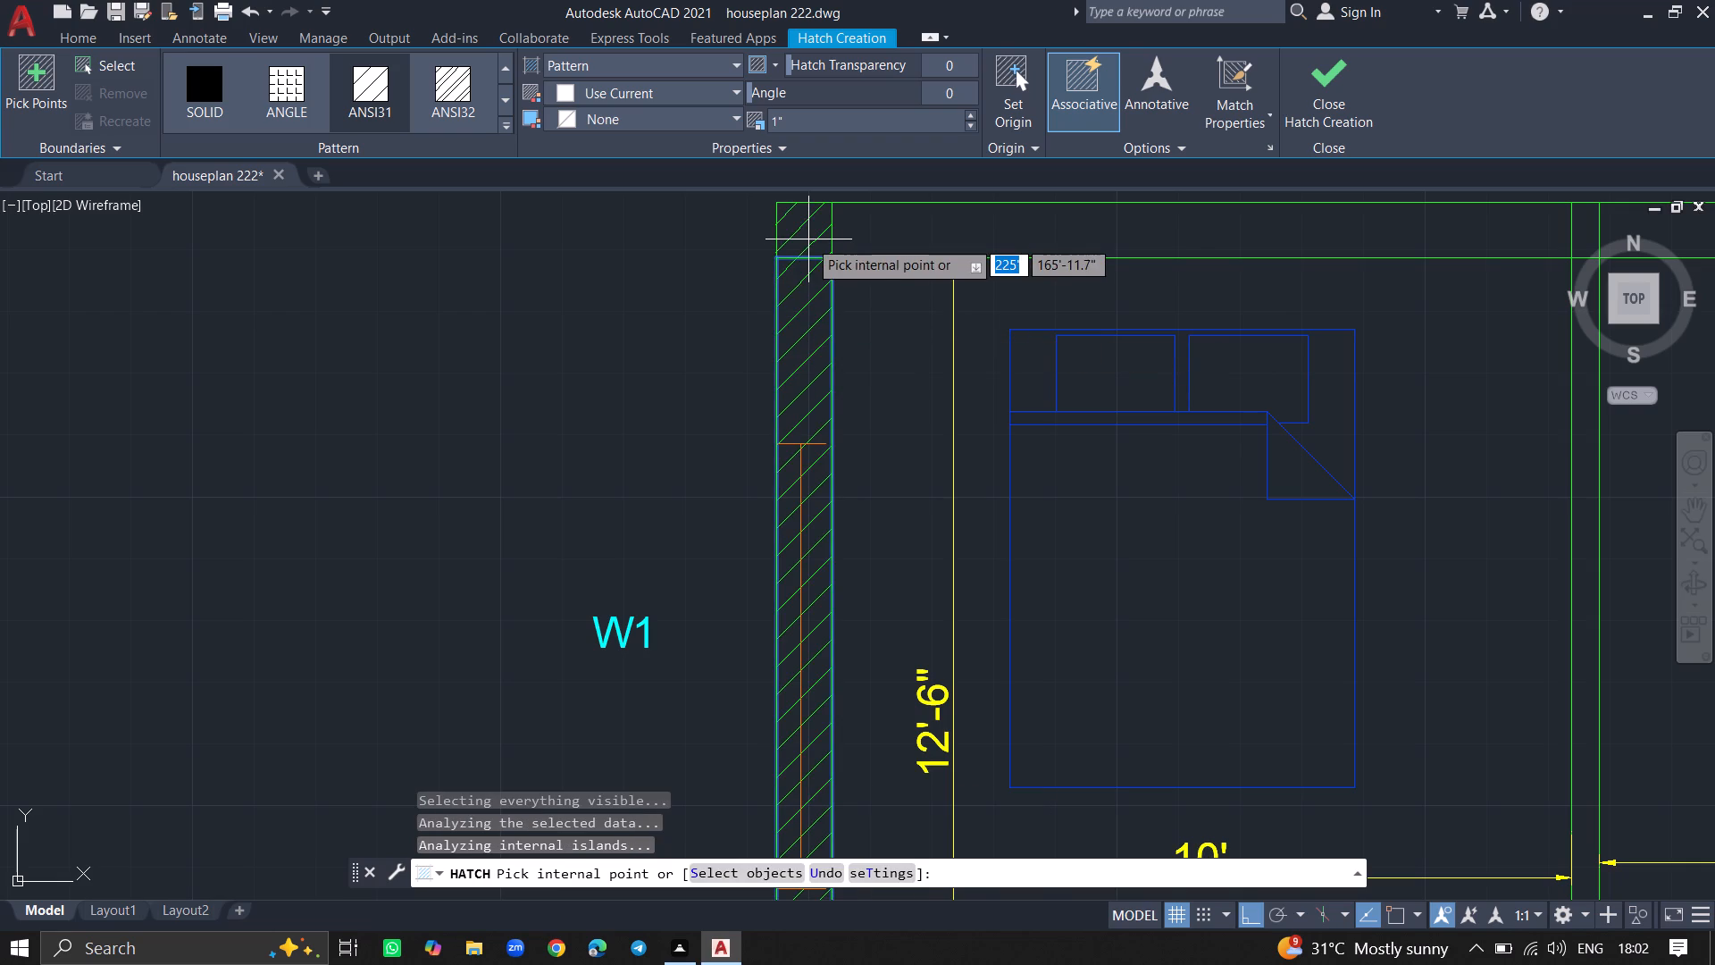
click(808, 239)
click(861, 241)
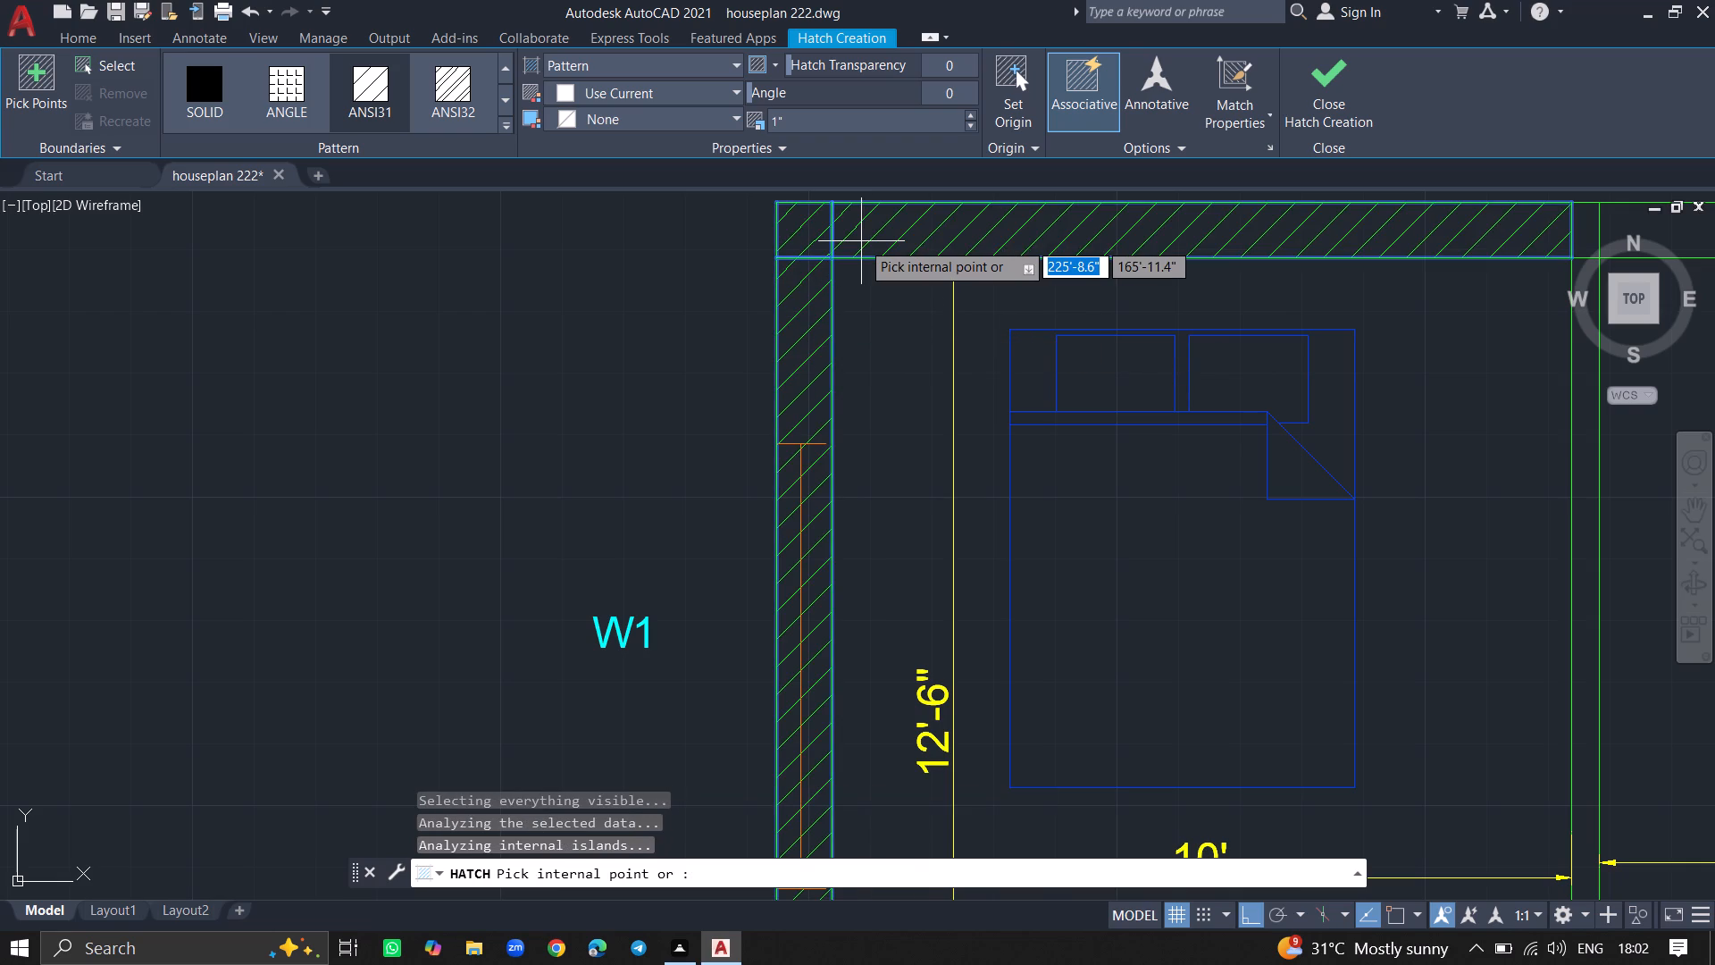
ctrl+scroll(861, 241, down, 3)
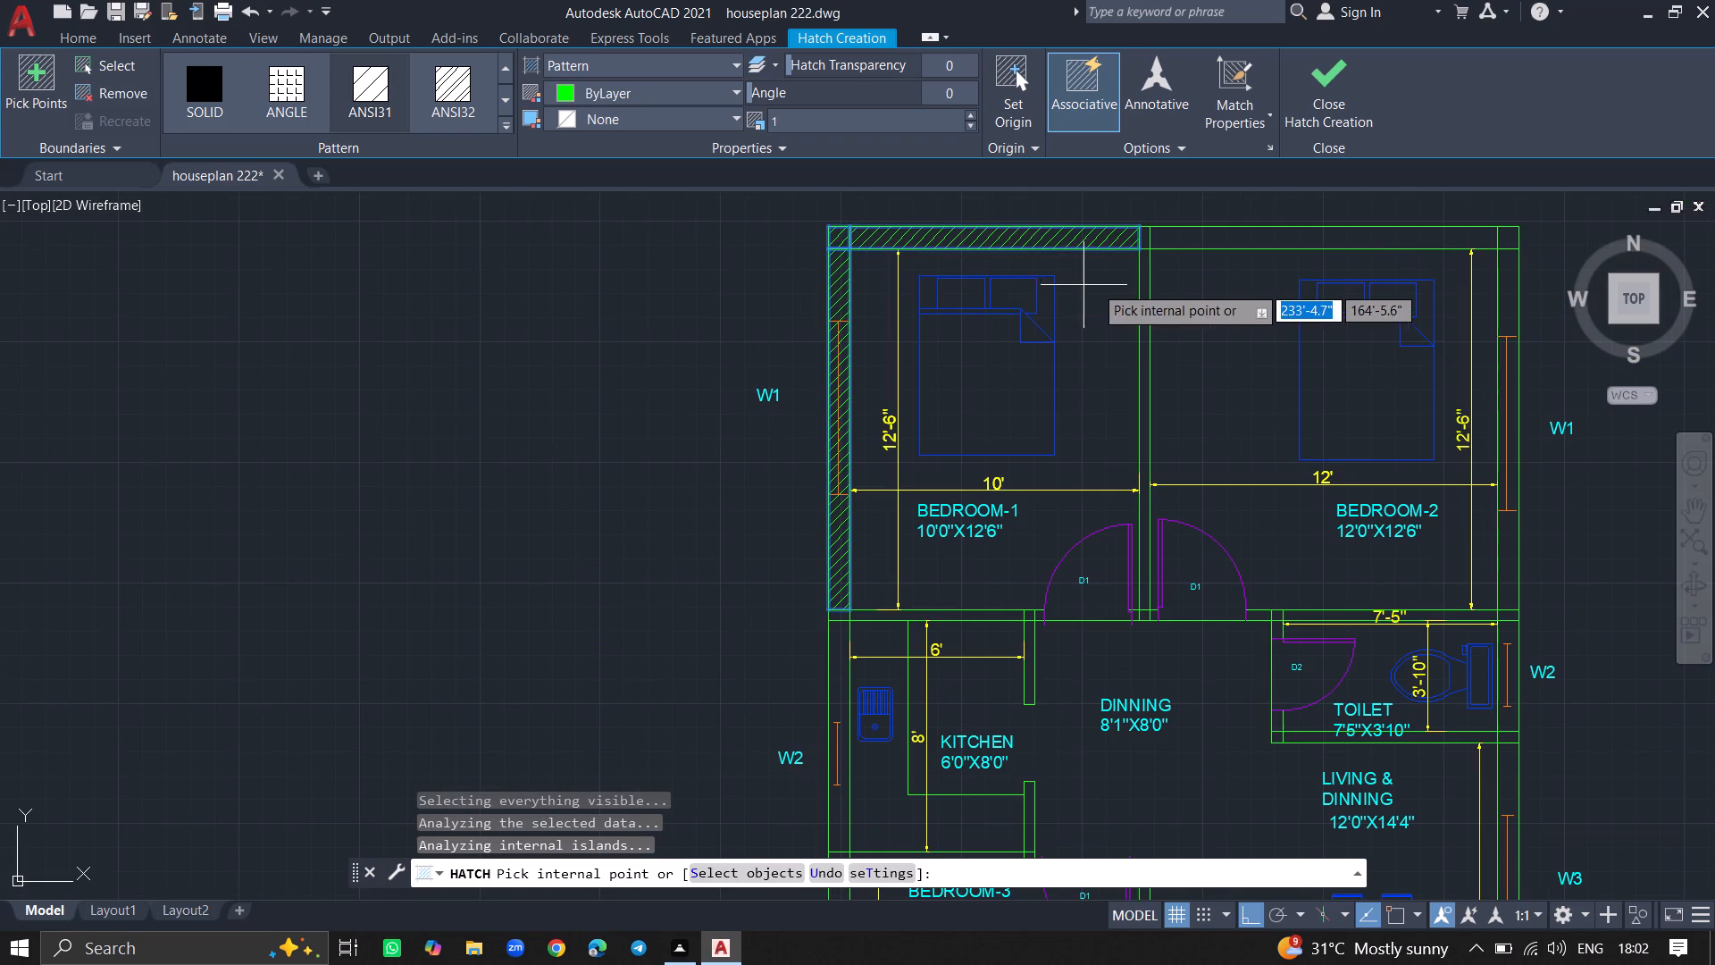
click(1162, 246)
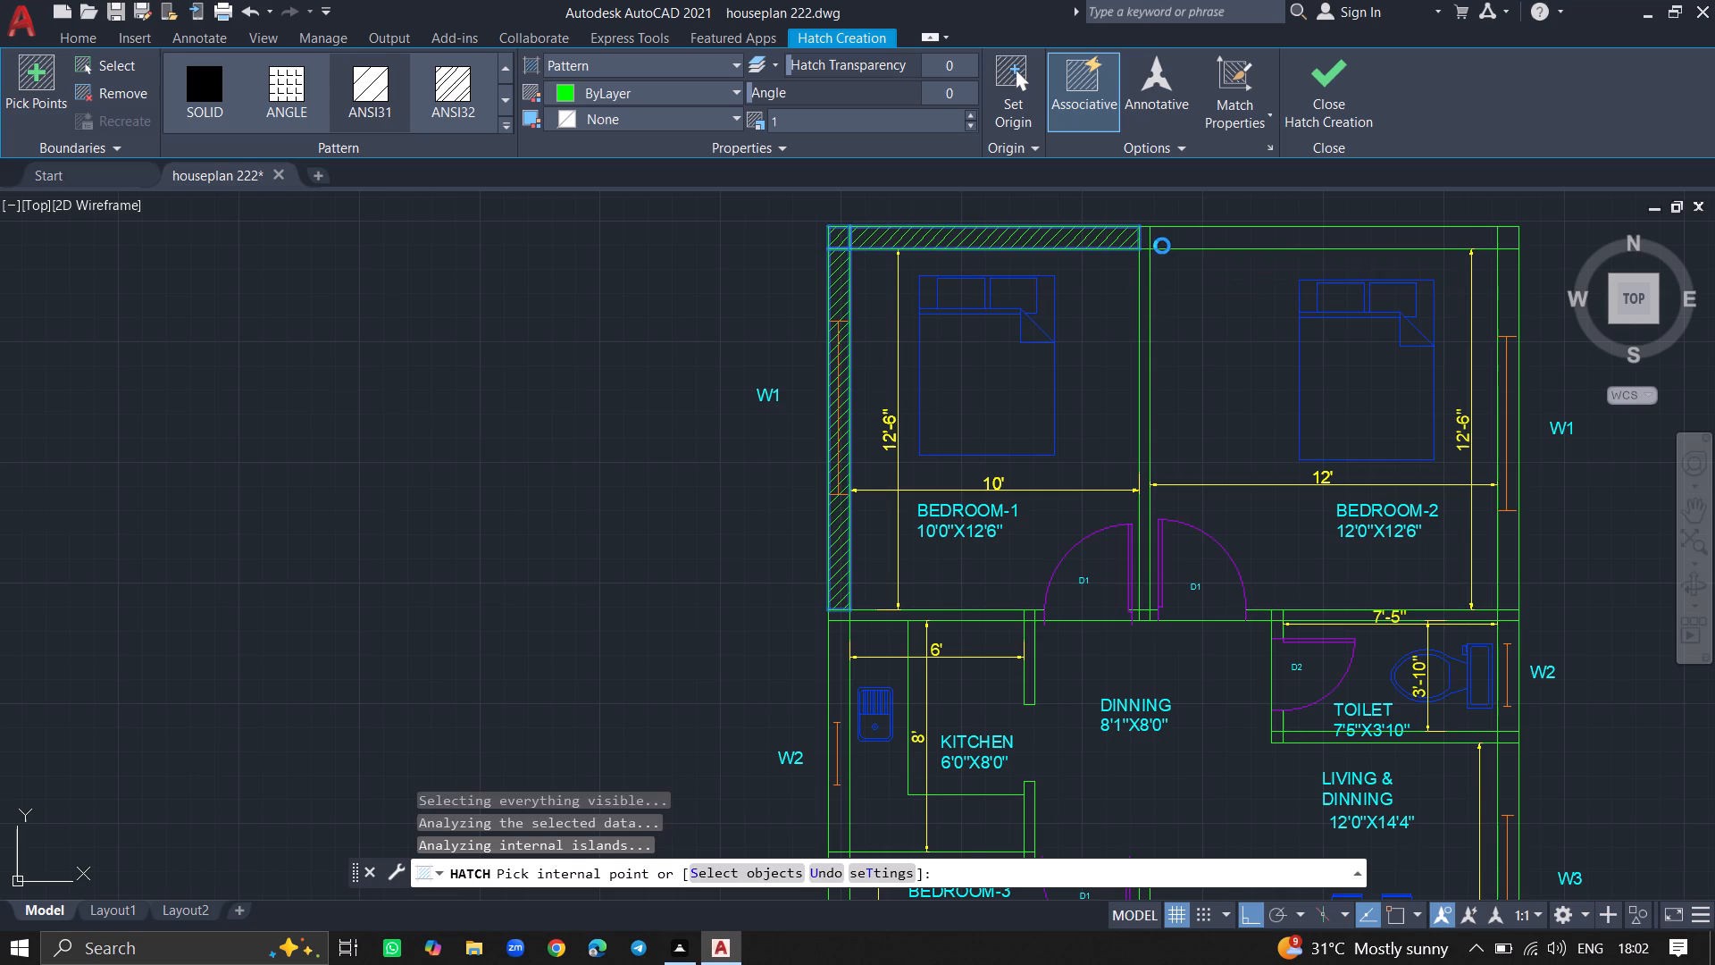
click(1141, 285)
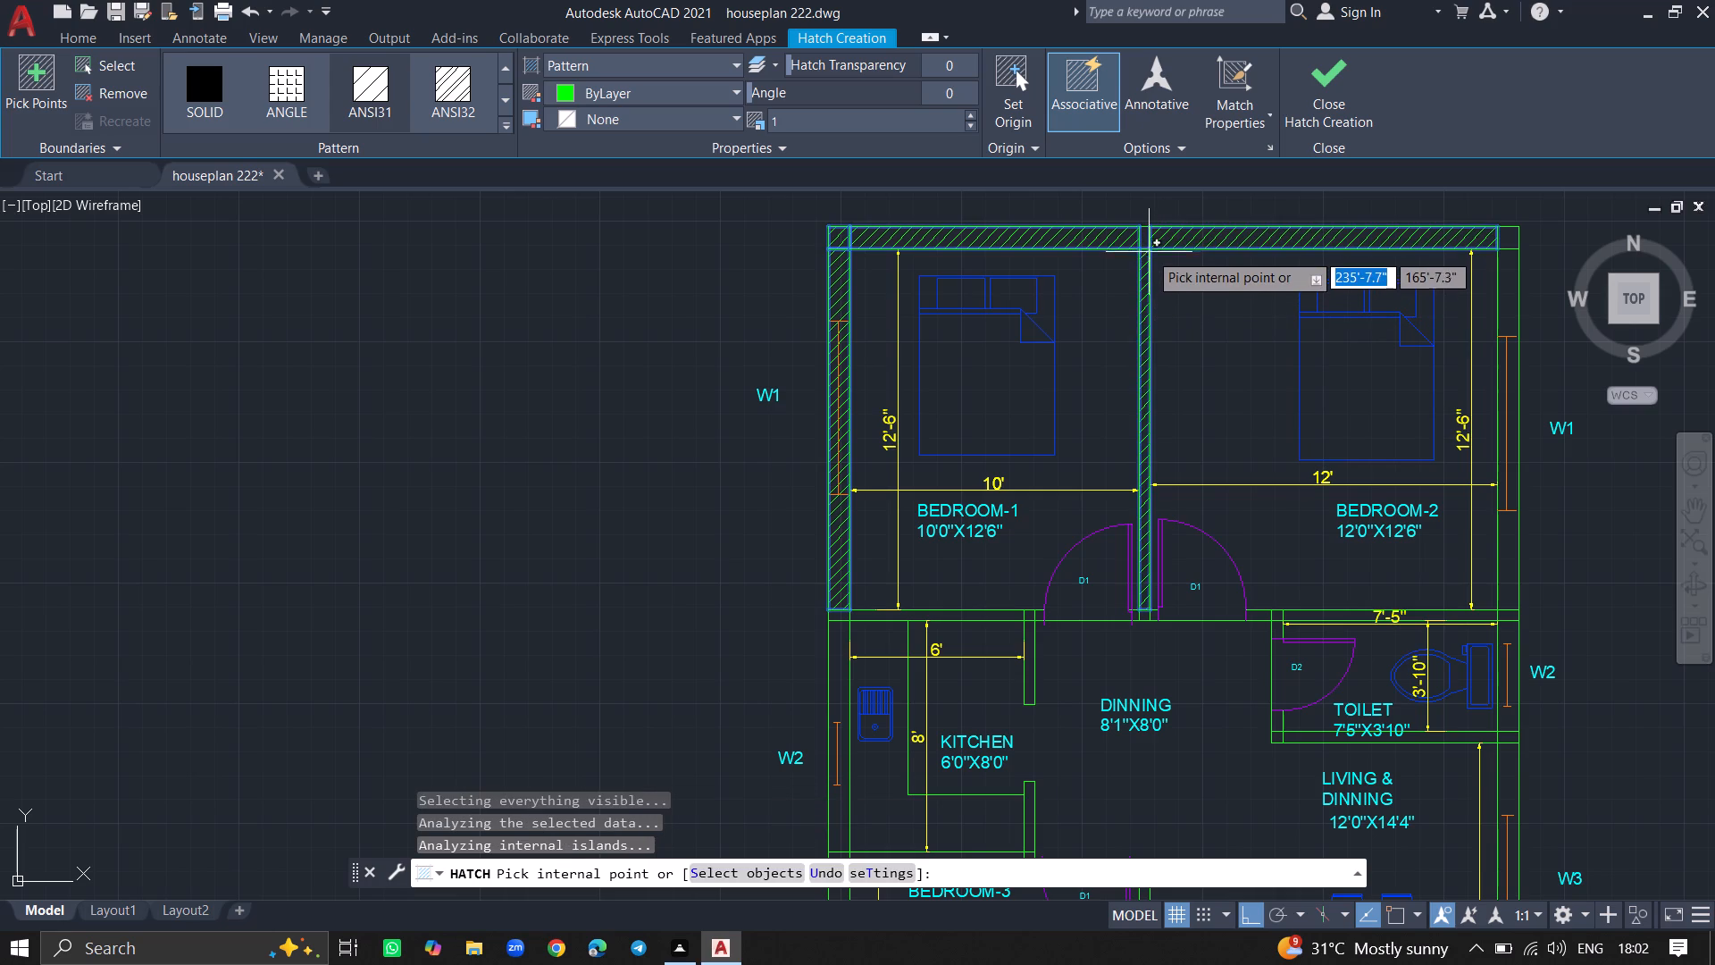
click(1143, 249)
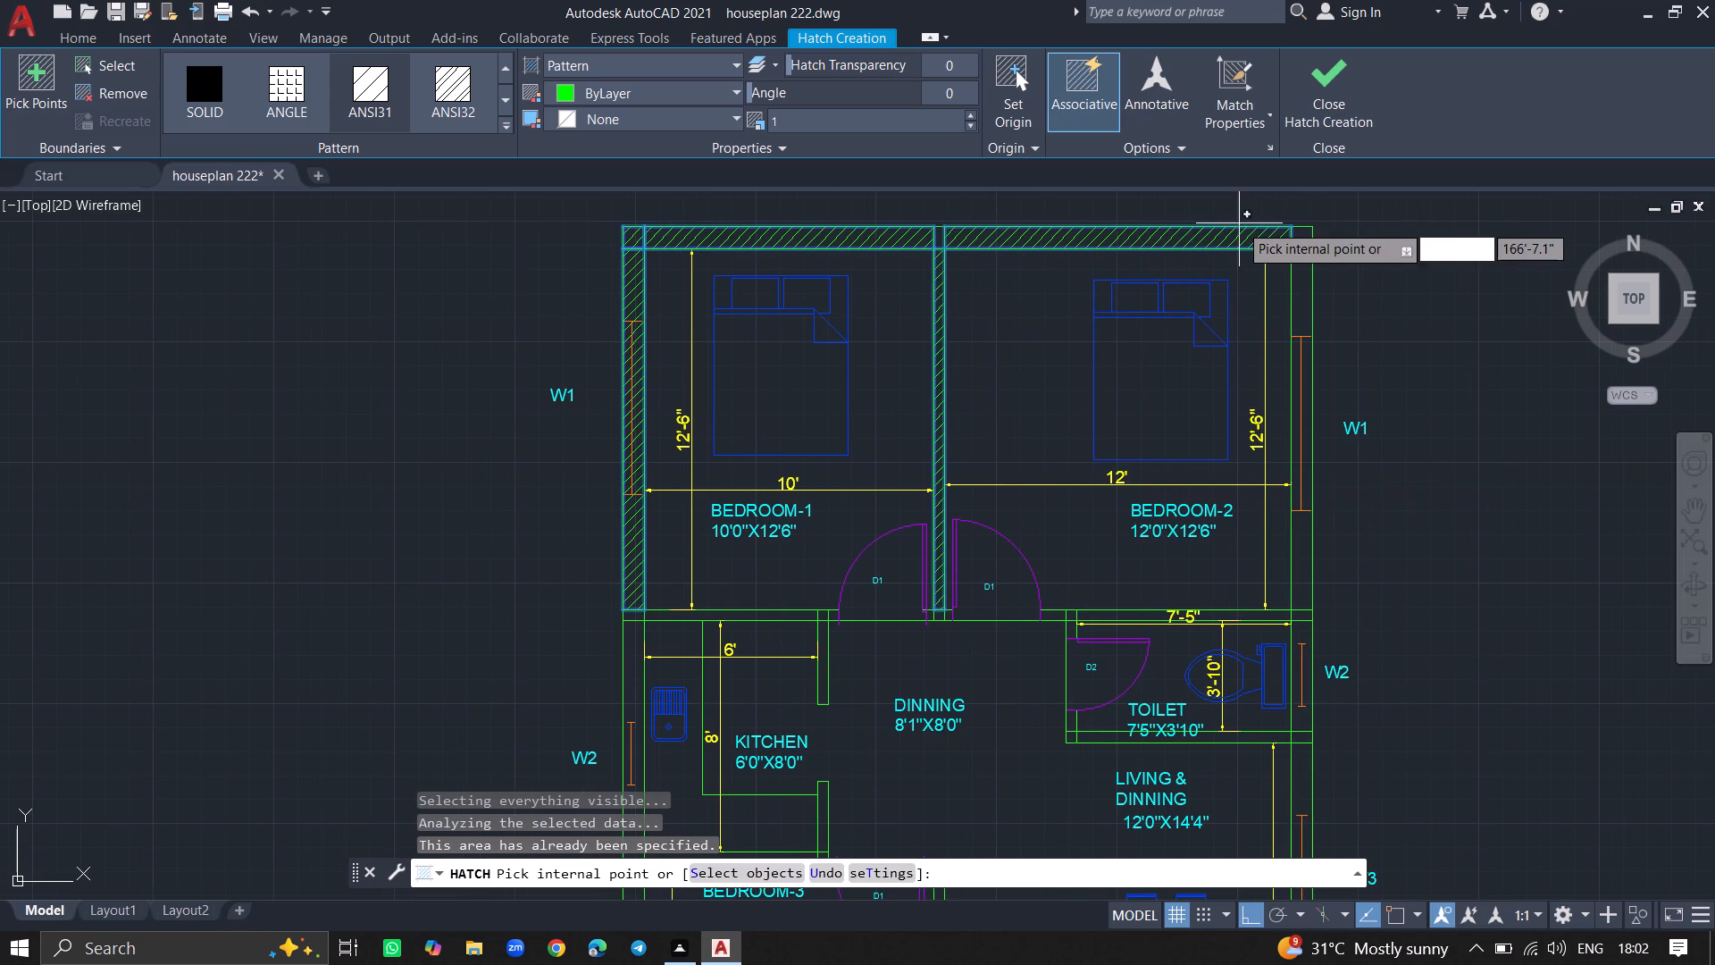
click(1296, 250)
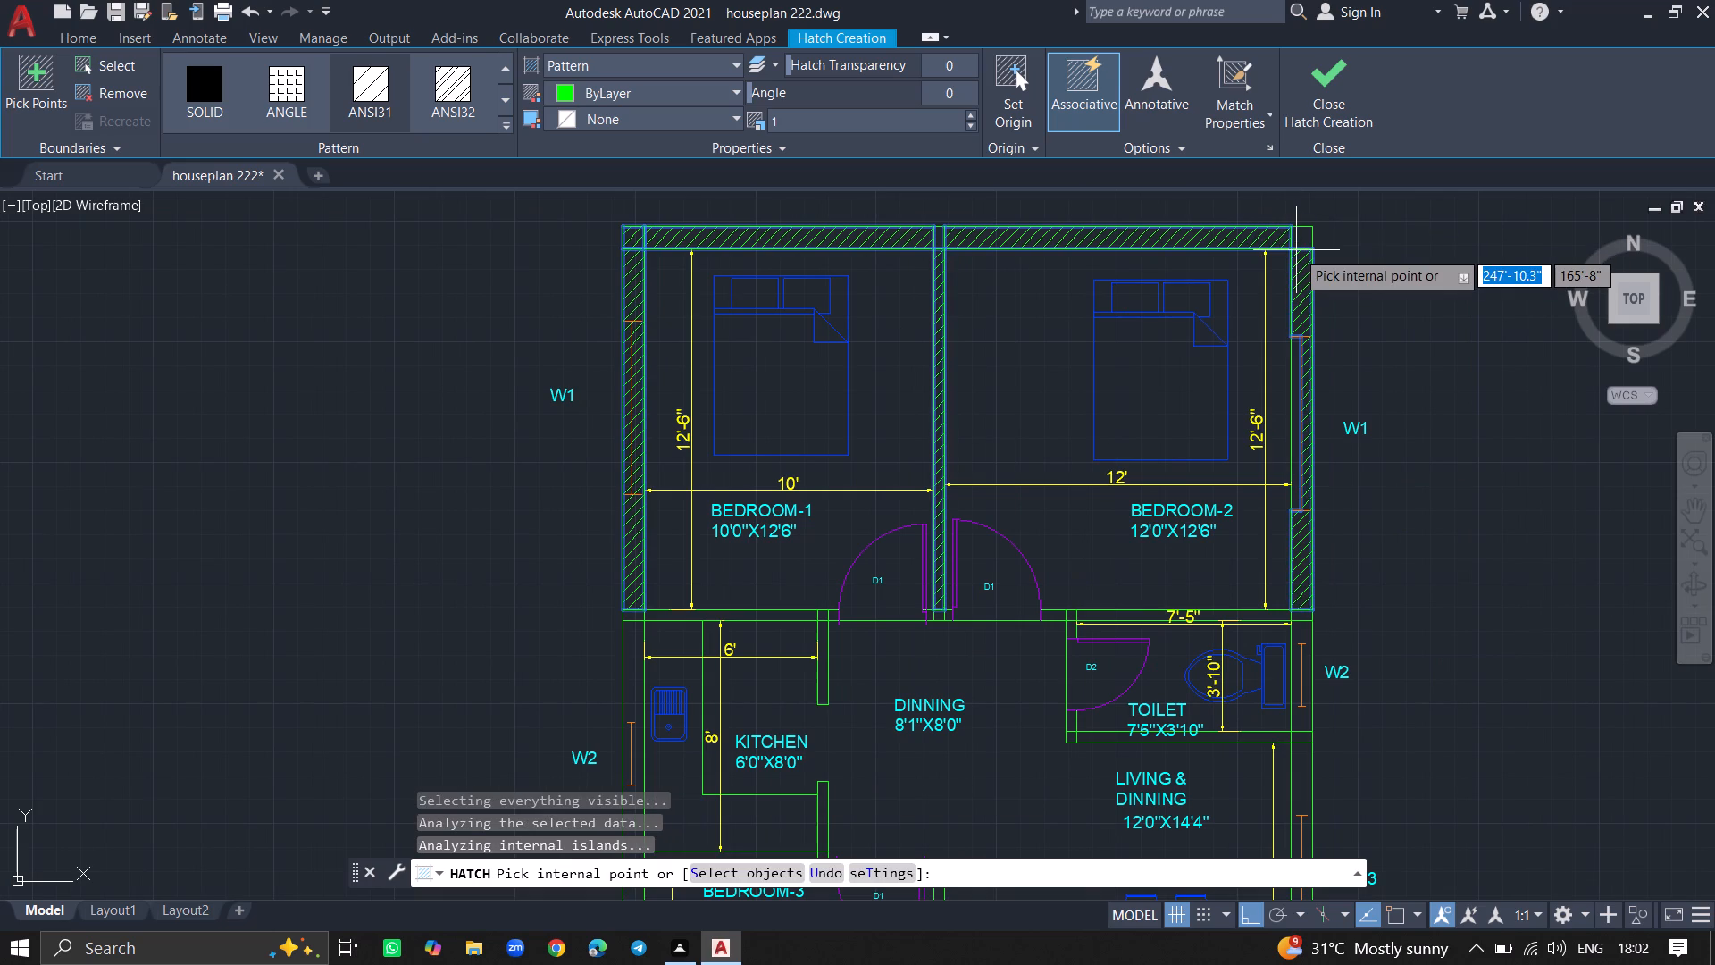
click(1305, 239)
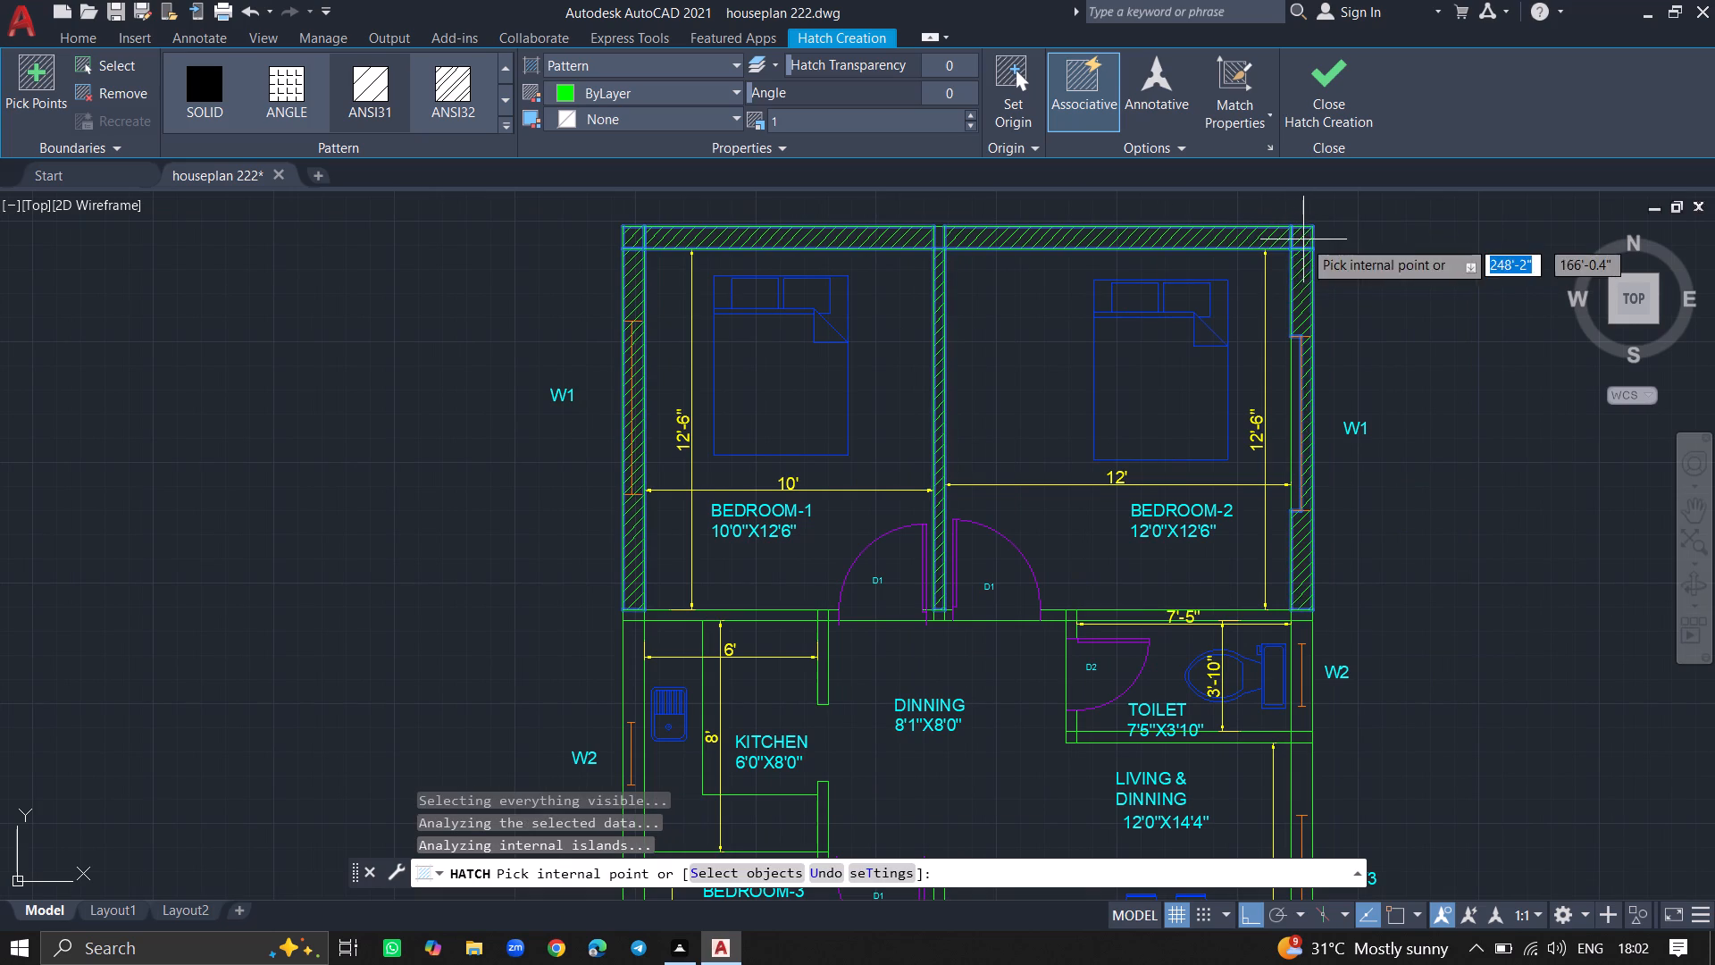
click(938, 234)
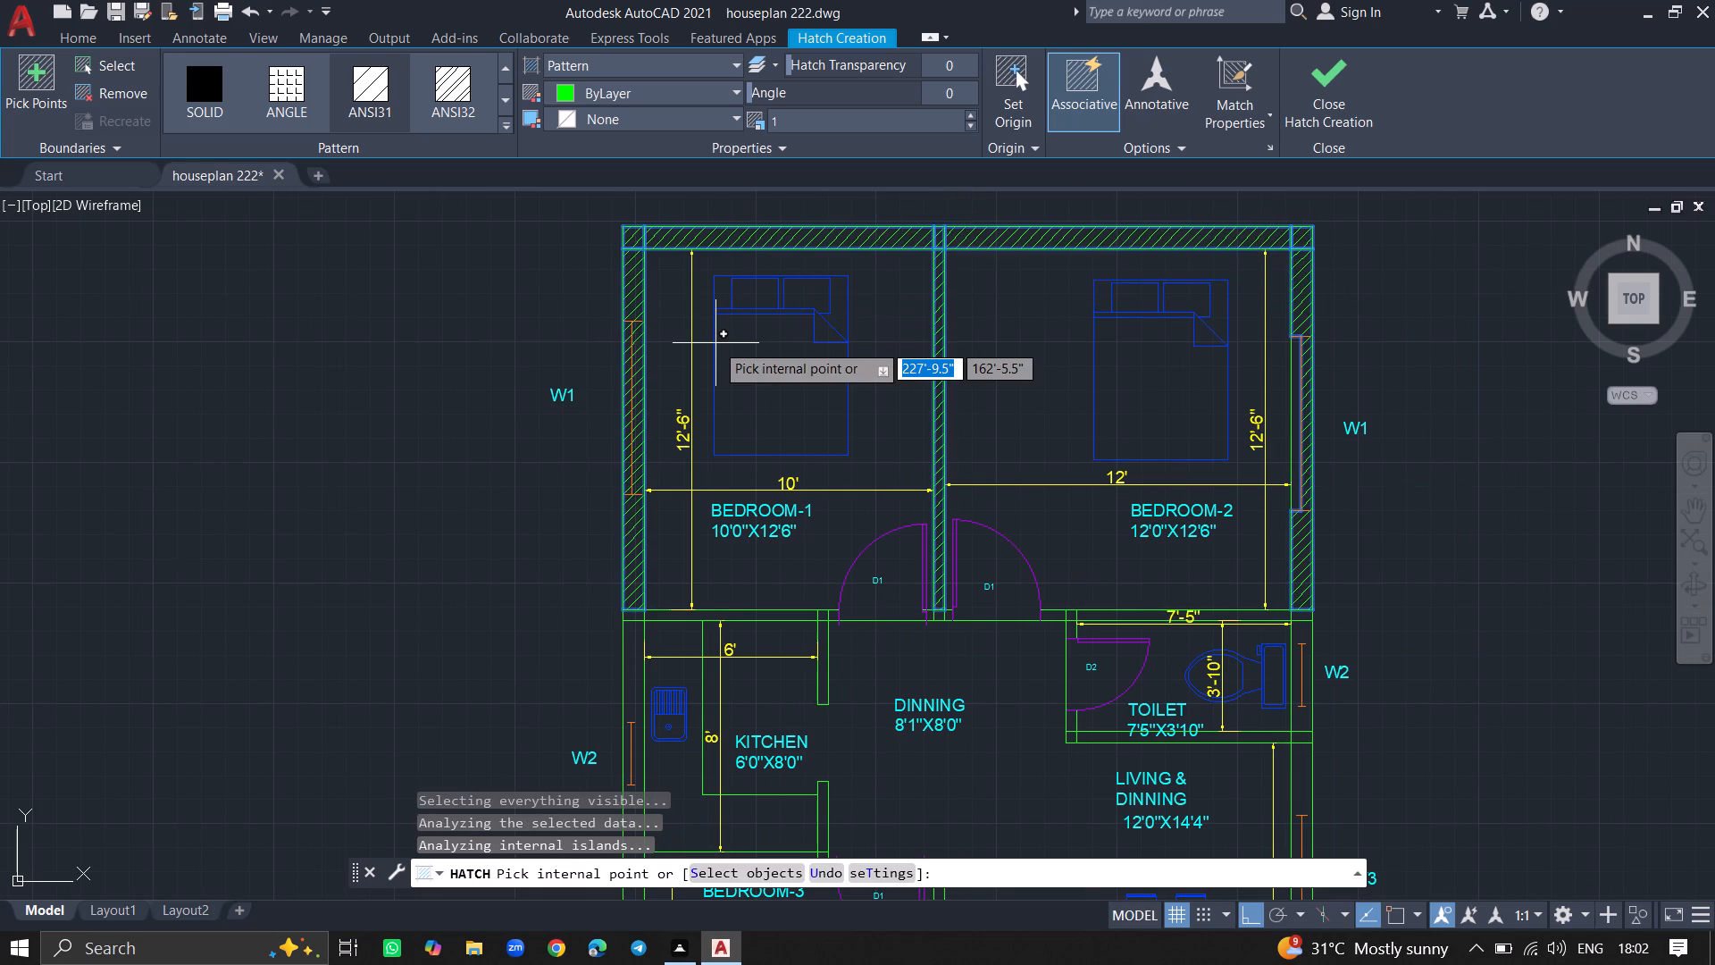
Extend the hatch to the outer walls of the DRAWING room and BEDROOM-3, the wall between them, and their inner partition walls.
ctrl+scroll(715, 343, down, 4)
ctrl+scroll(716, 588, up, 2)
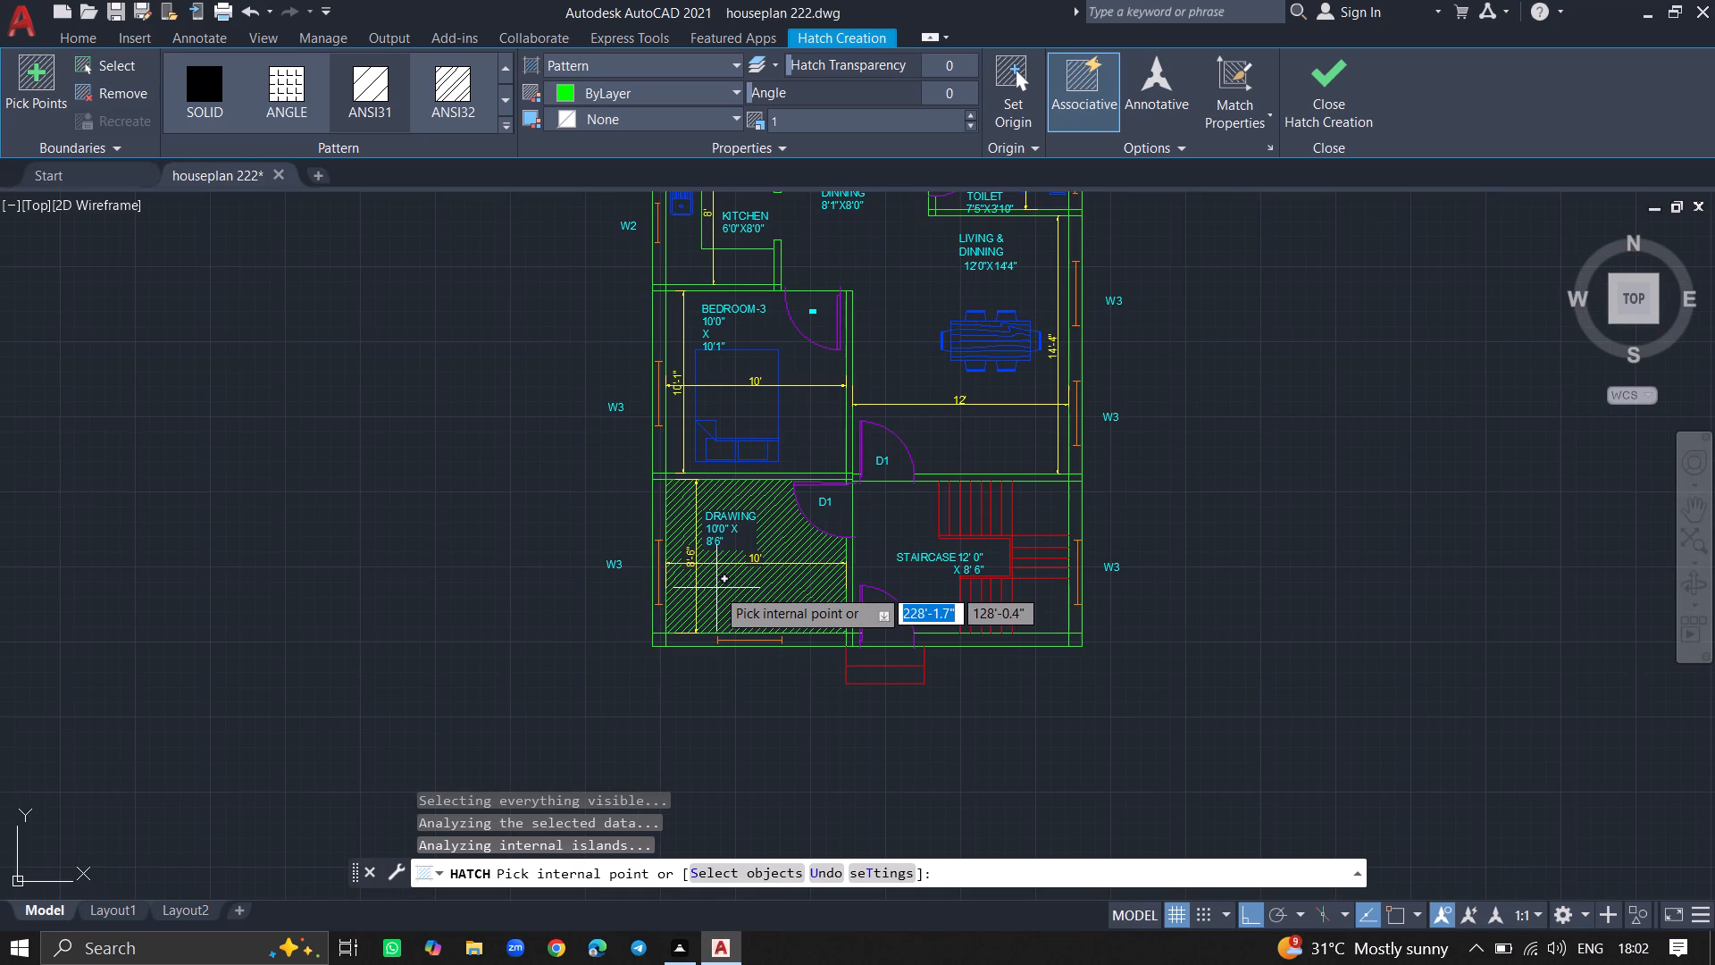
click(655, 642)
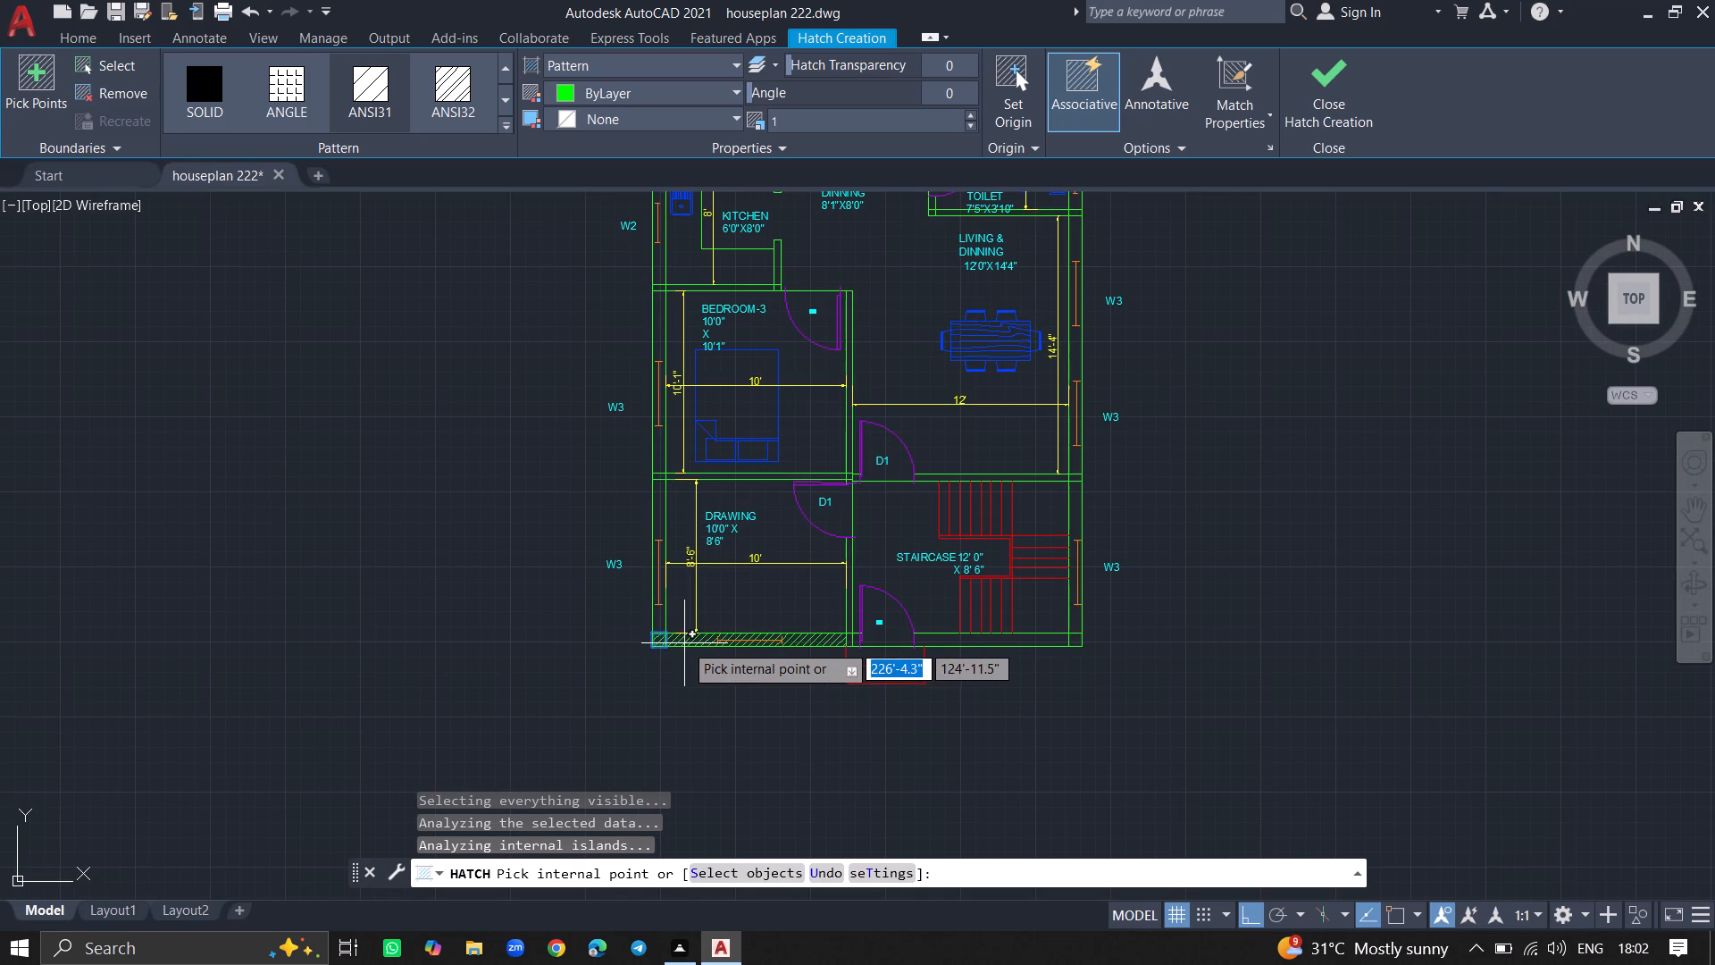
click(684, 642)
click(655, 622)
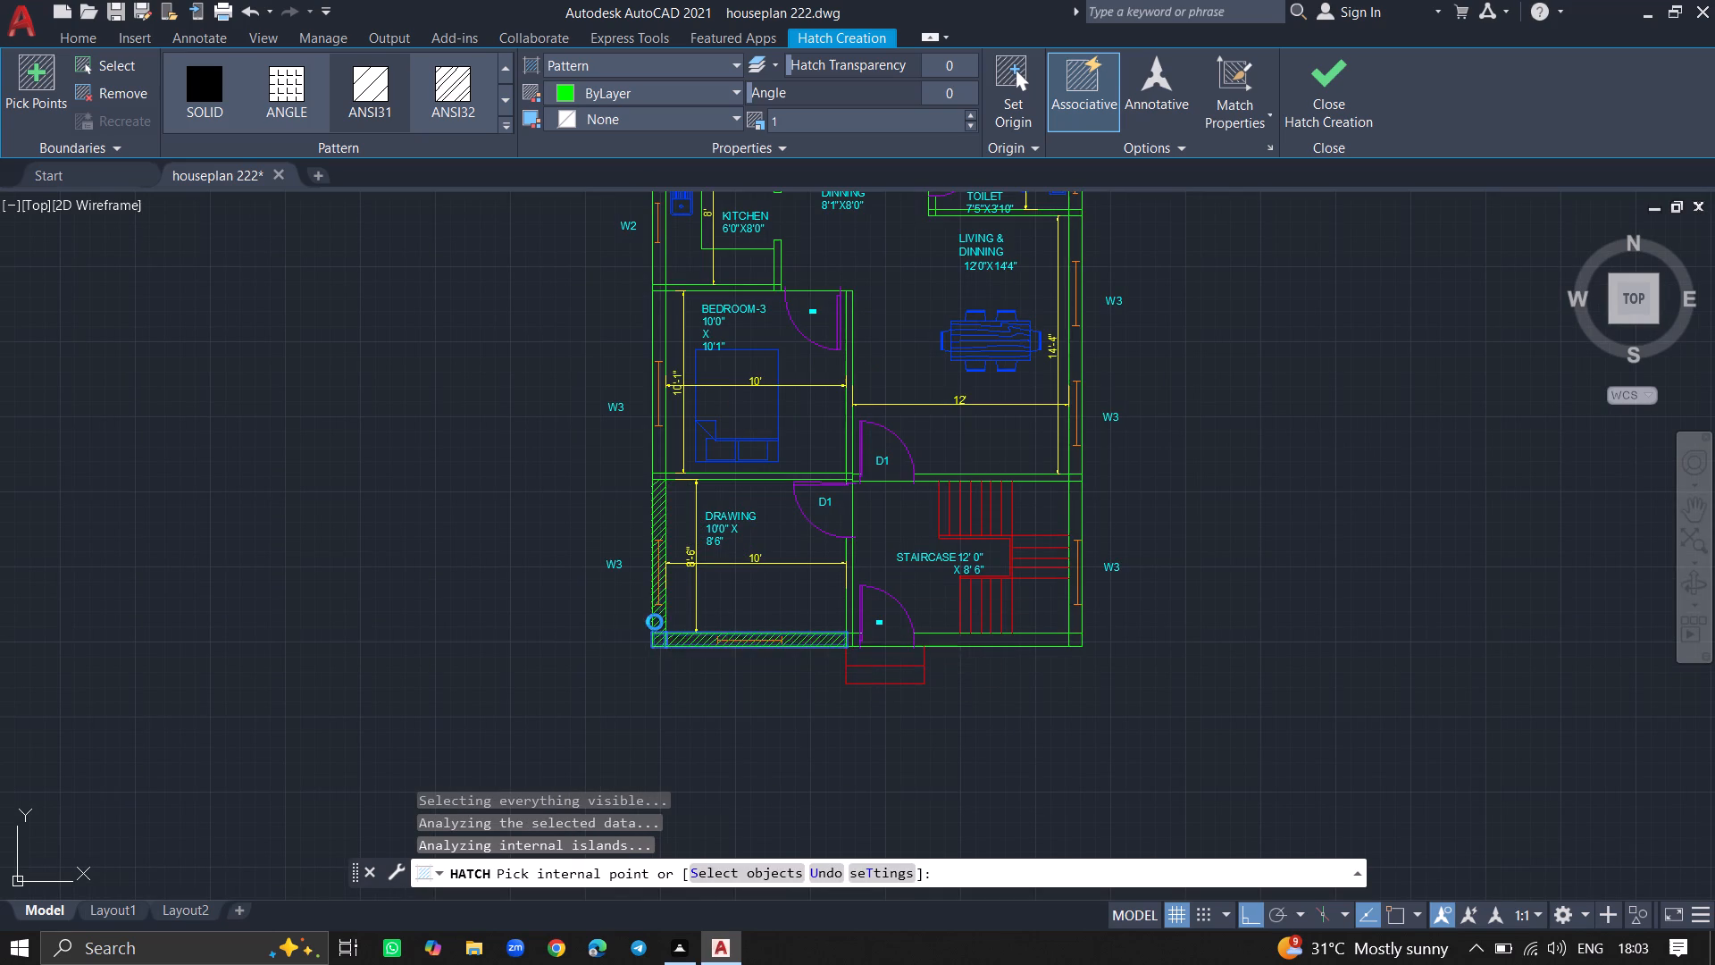
click(661, 457)
ctrl+scroll(723, 511, up, 4)
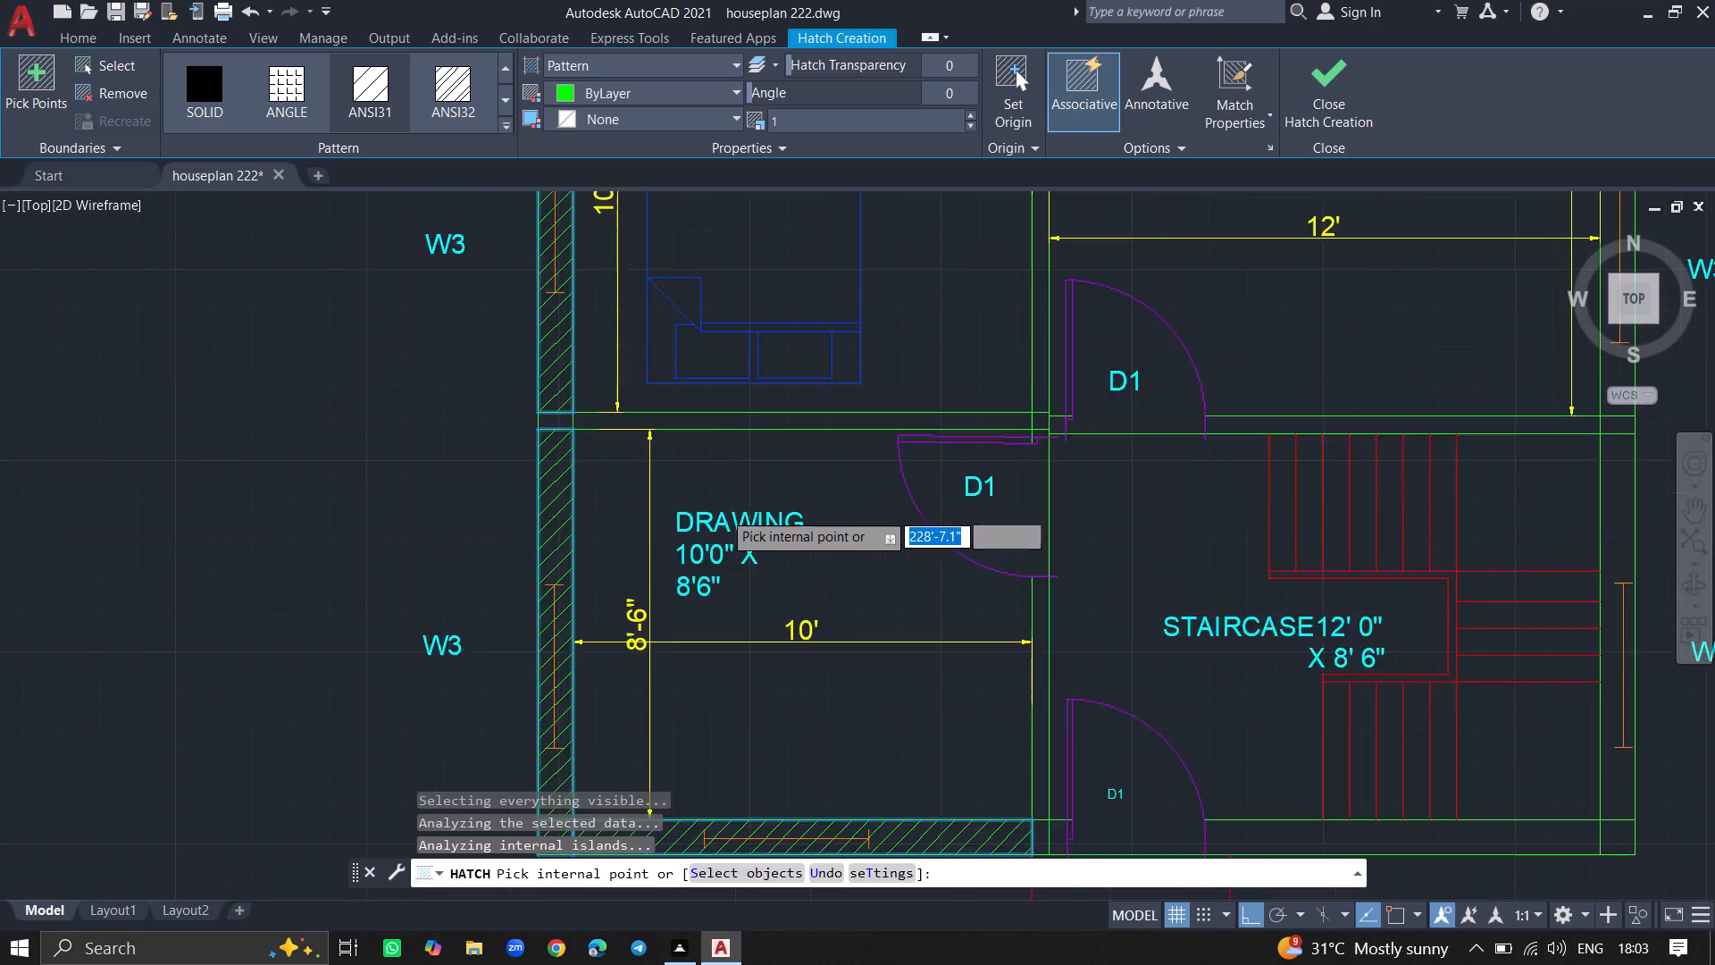
ctrl+scroll(723, 511, up, 1)
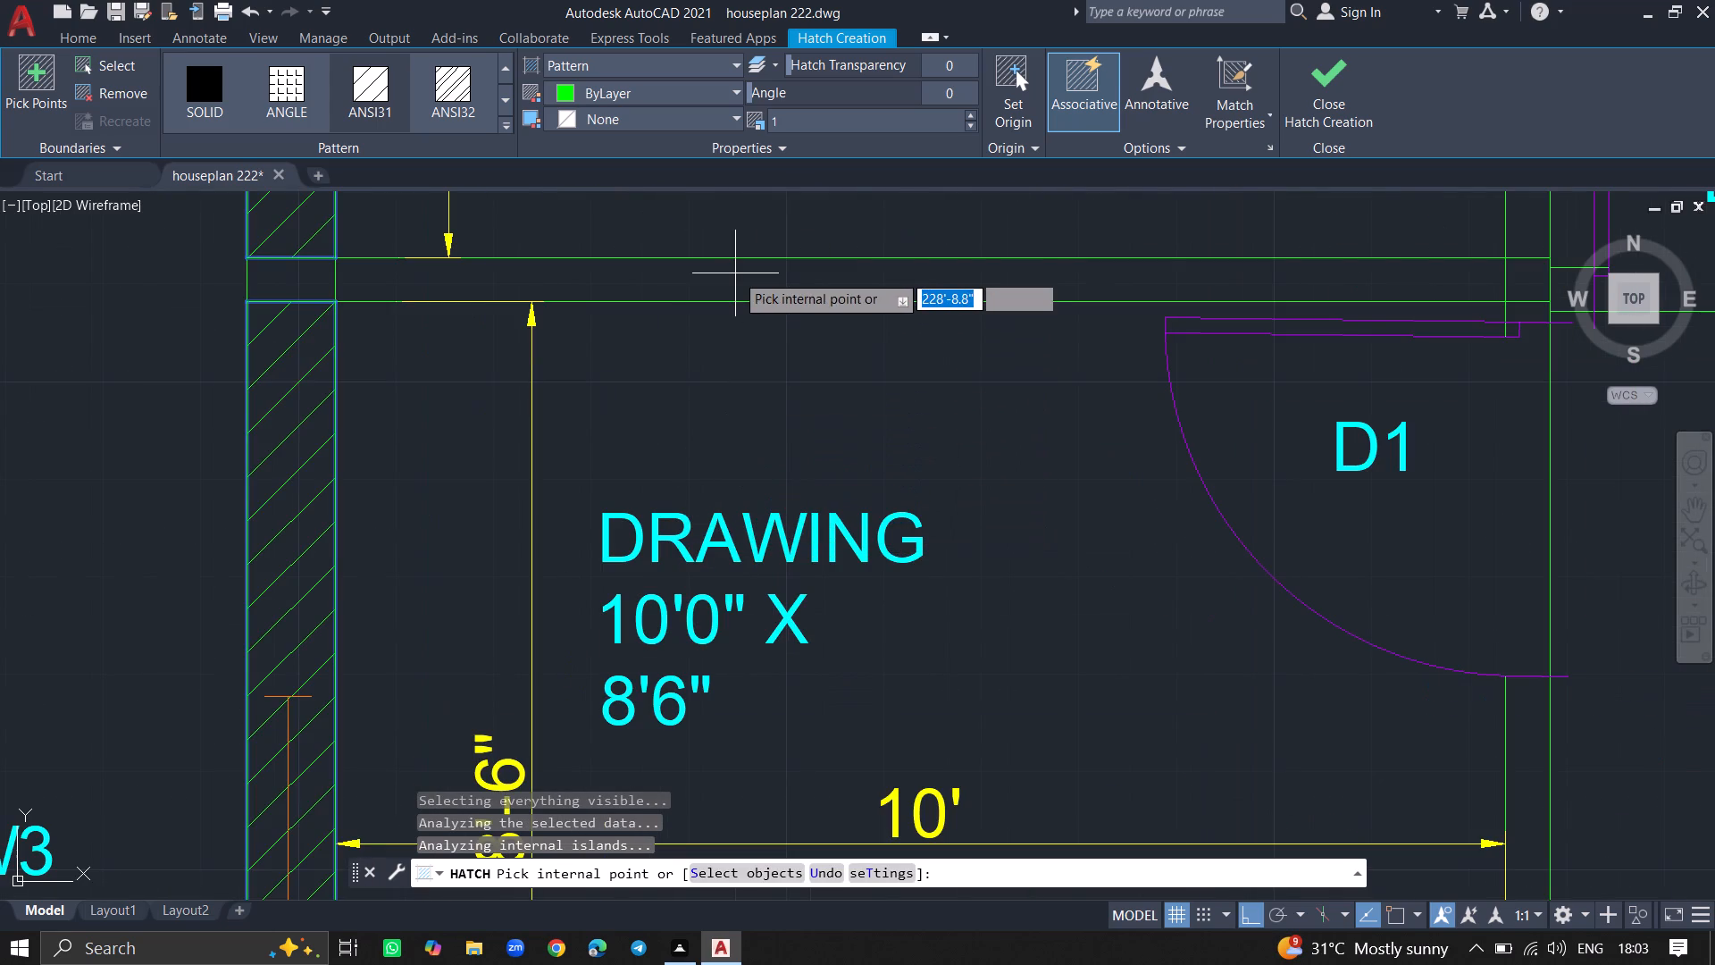
click(735, 273)
ctrl+scroll(790, 301, down, 4)
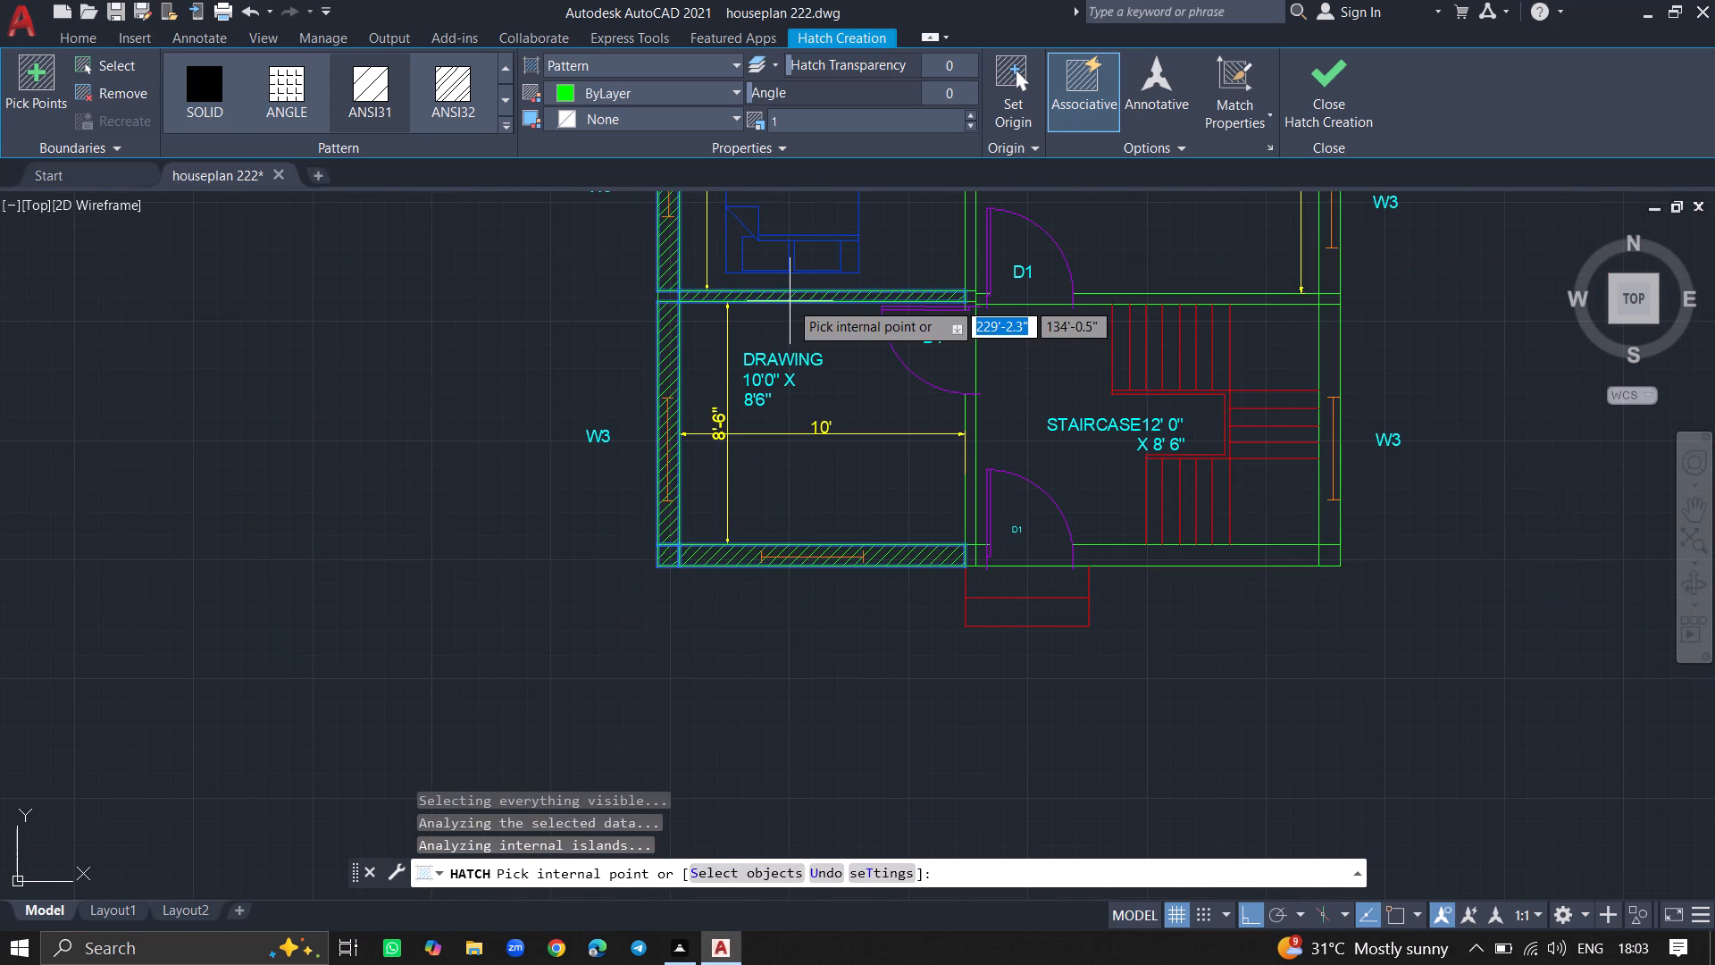
click(966, 435)
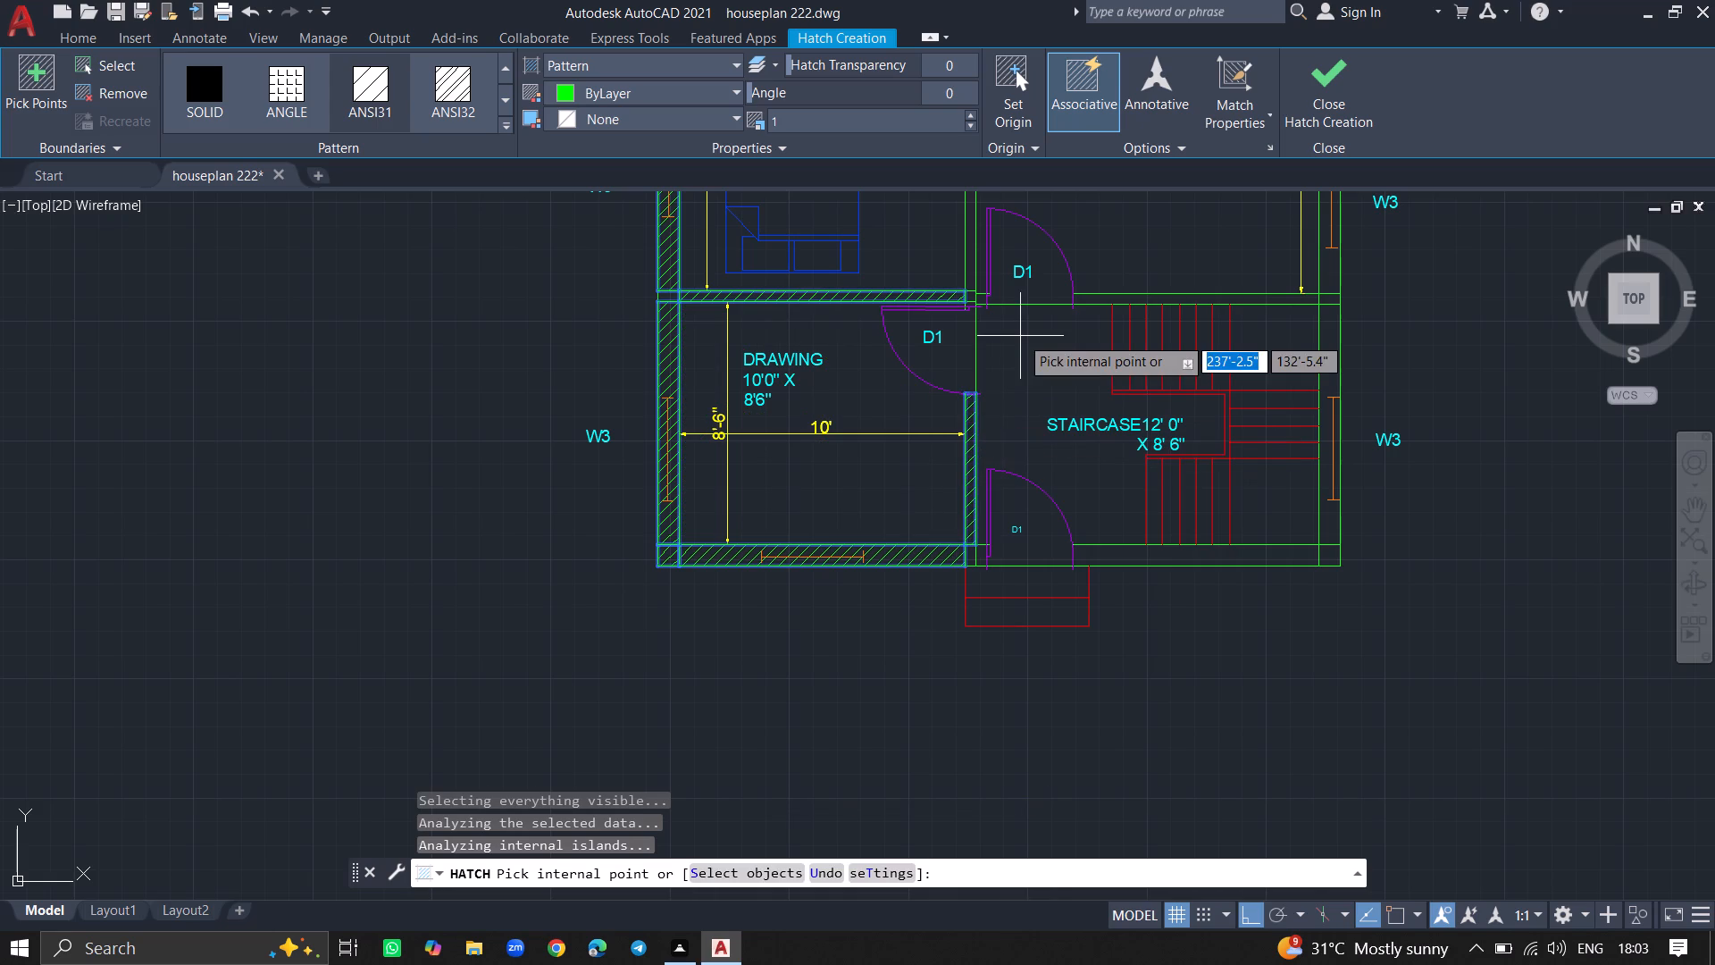
click(967, 218)
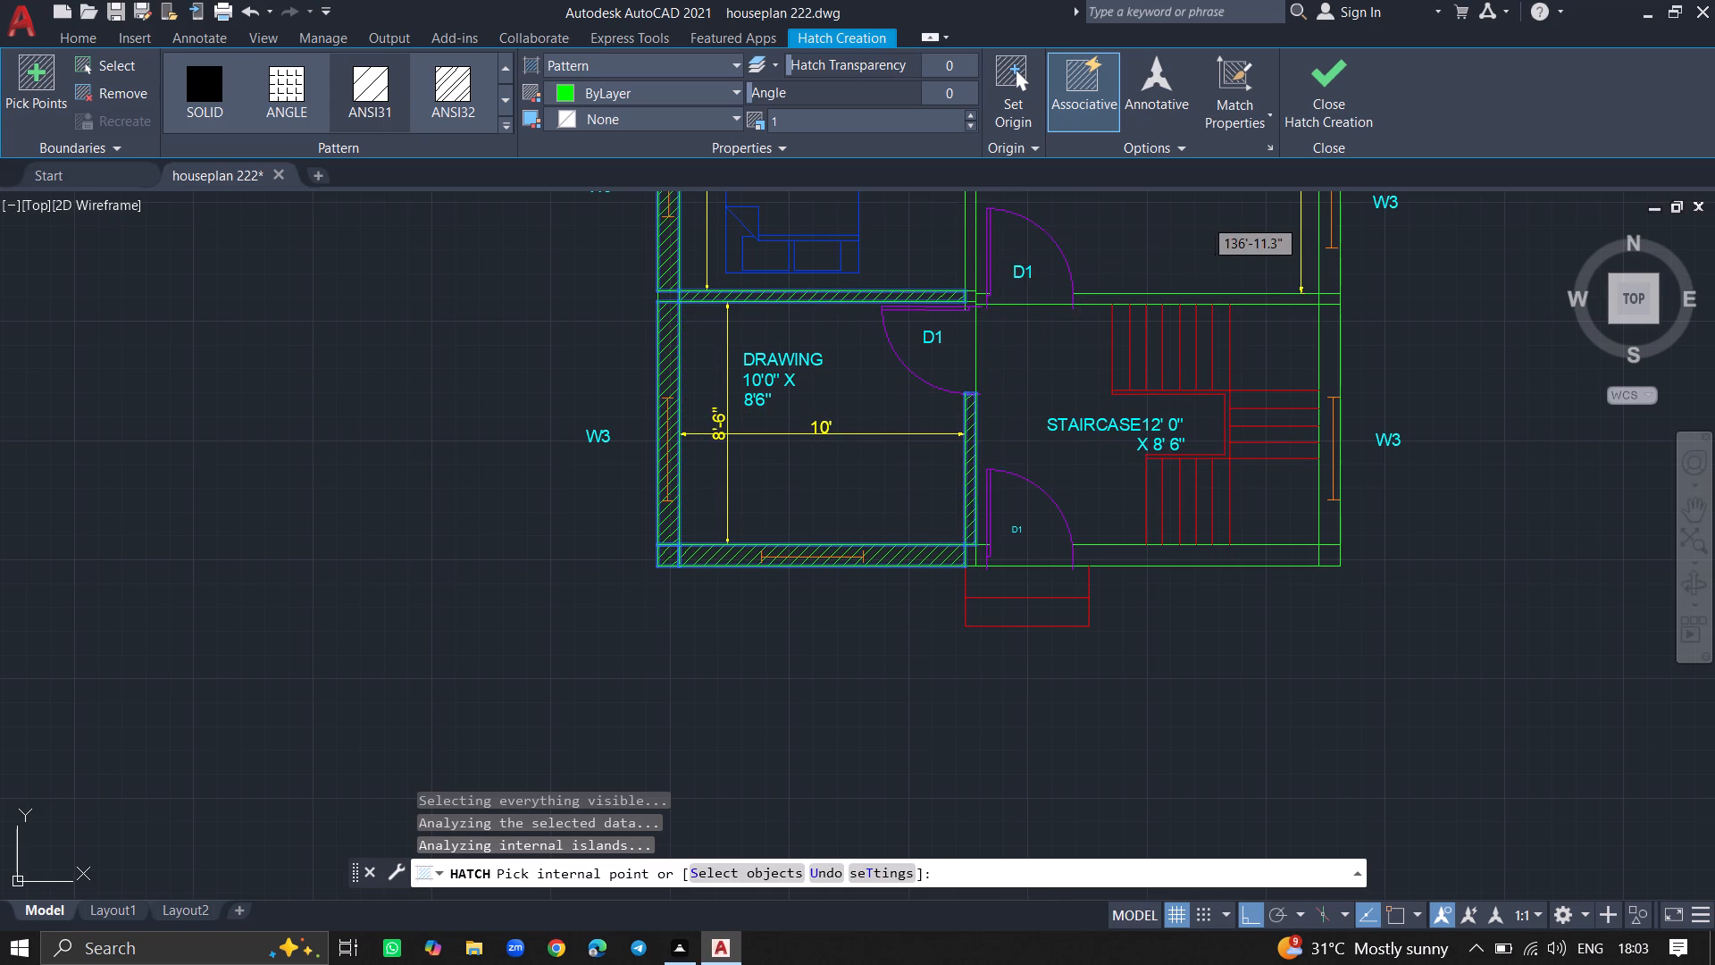
Extend the hatch to the wall between the living room and staircase, and to the outer walls beside both rooms.
click(1185, 298)
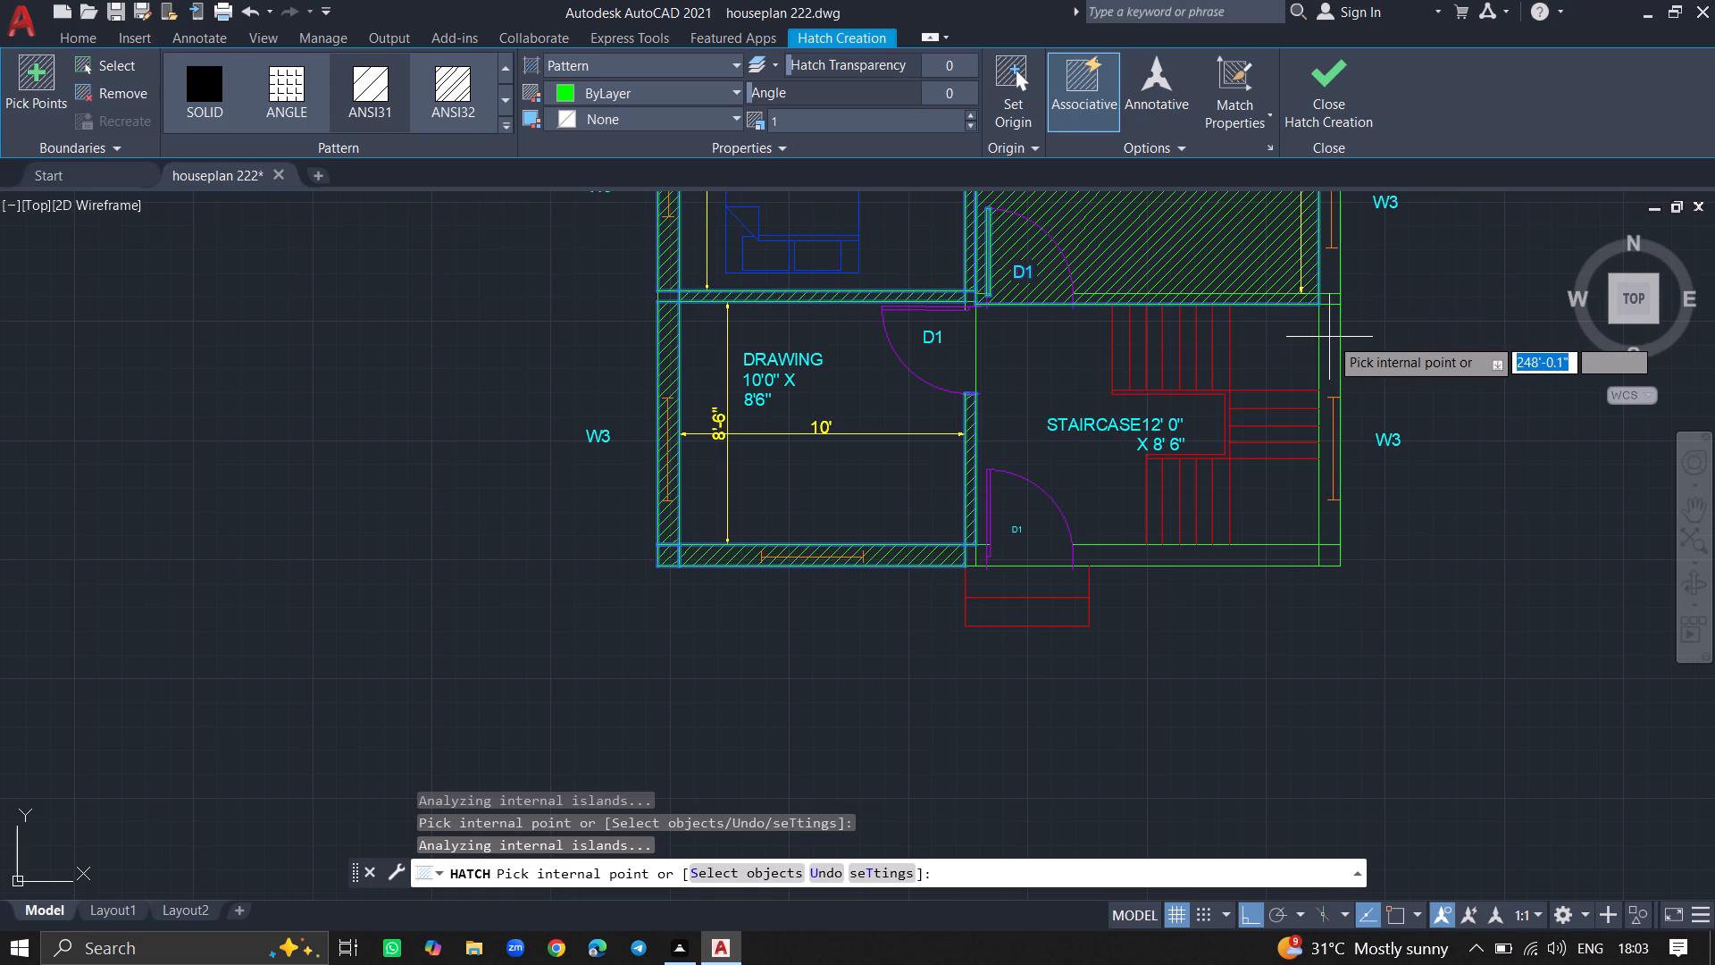
click(1331, 337)
click(1331, 267)
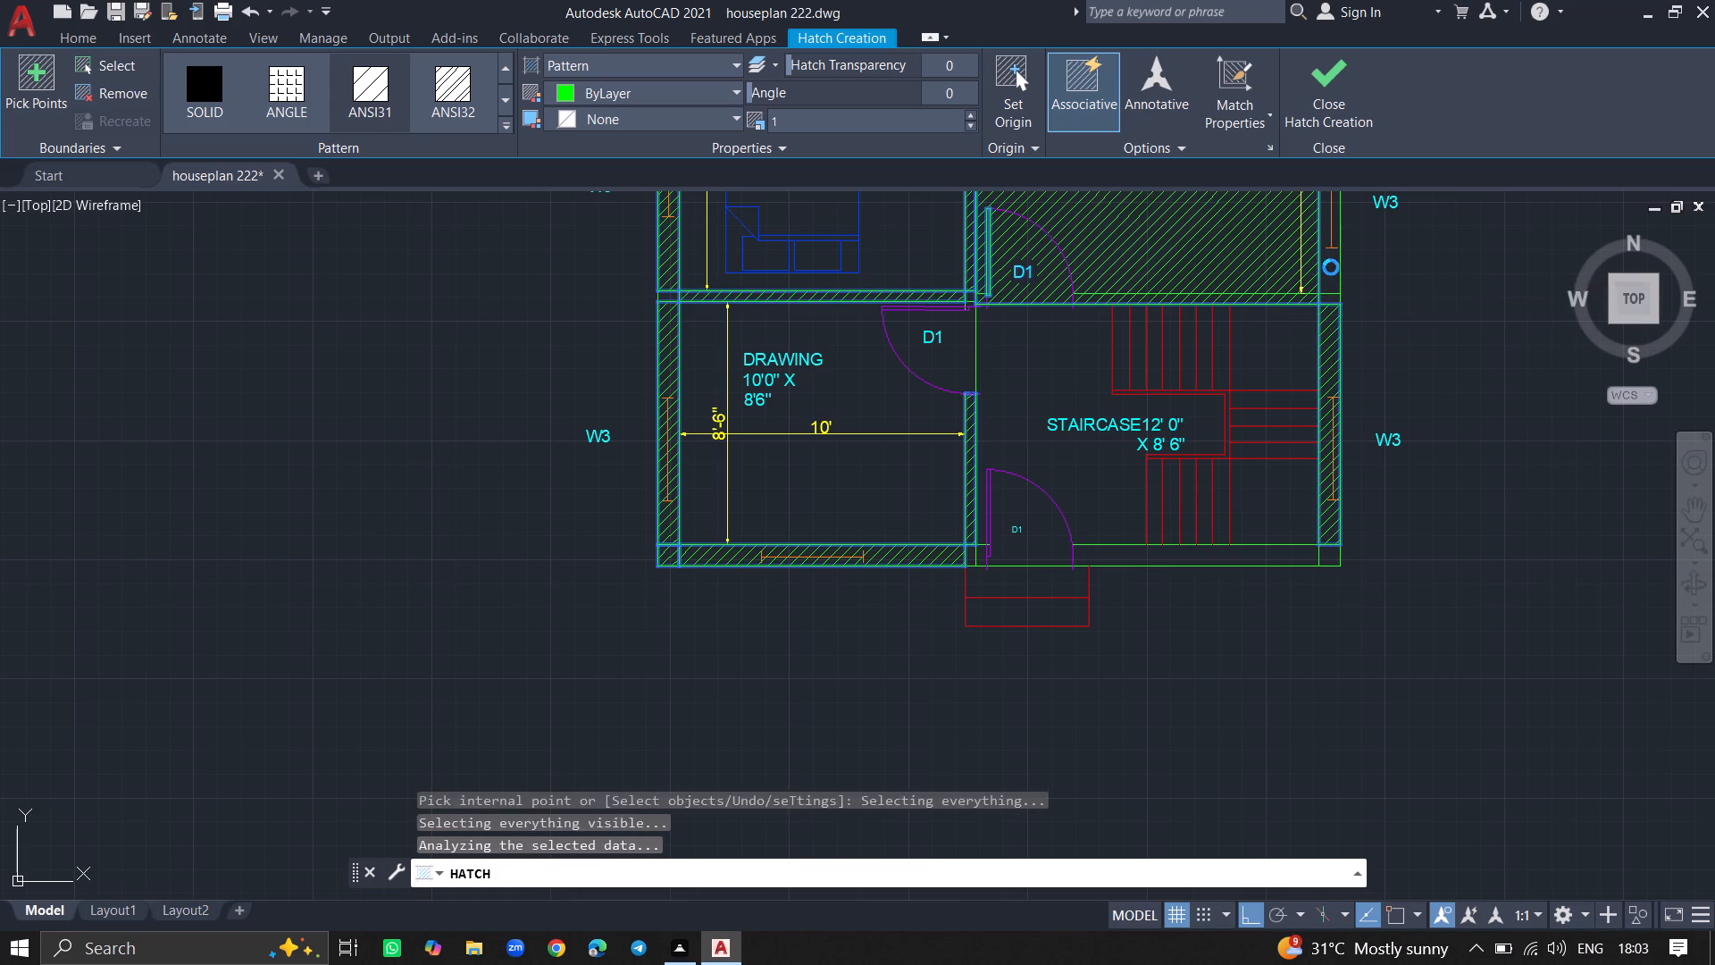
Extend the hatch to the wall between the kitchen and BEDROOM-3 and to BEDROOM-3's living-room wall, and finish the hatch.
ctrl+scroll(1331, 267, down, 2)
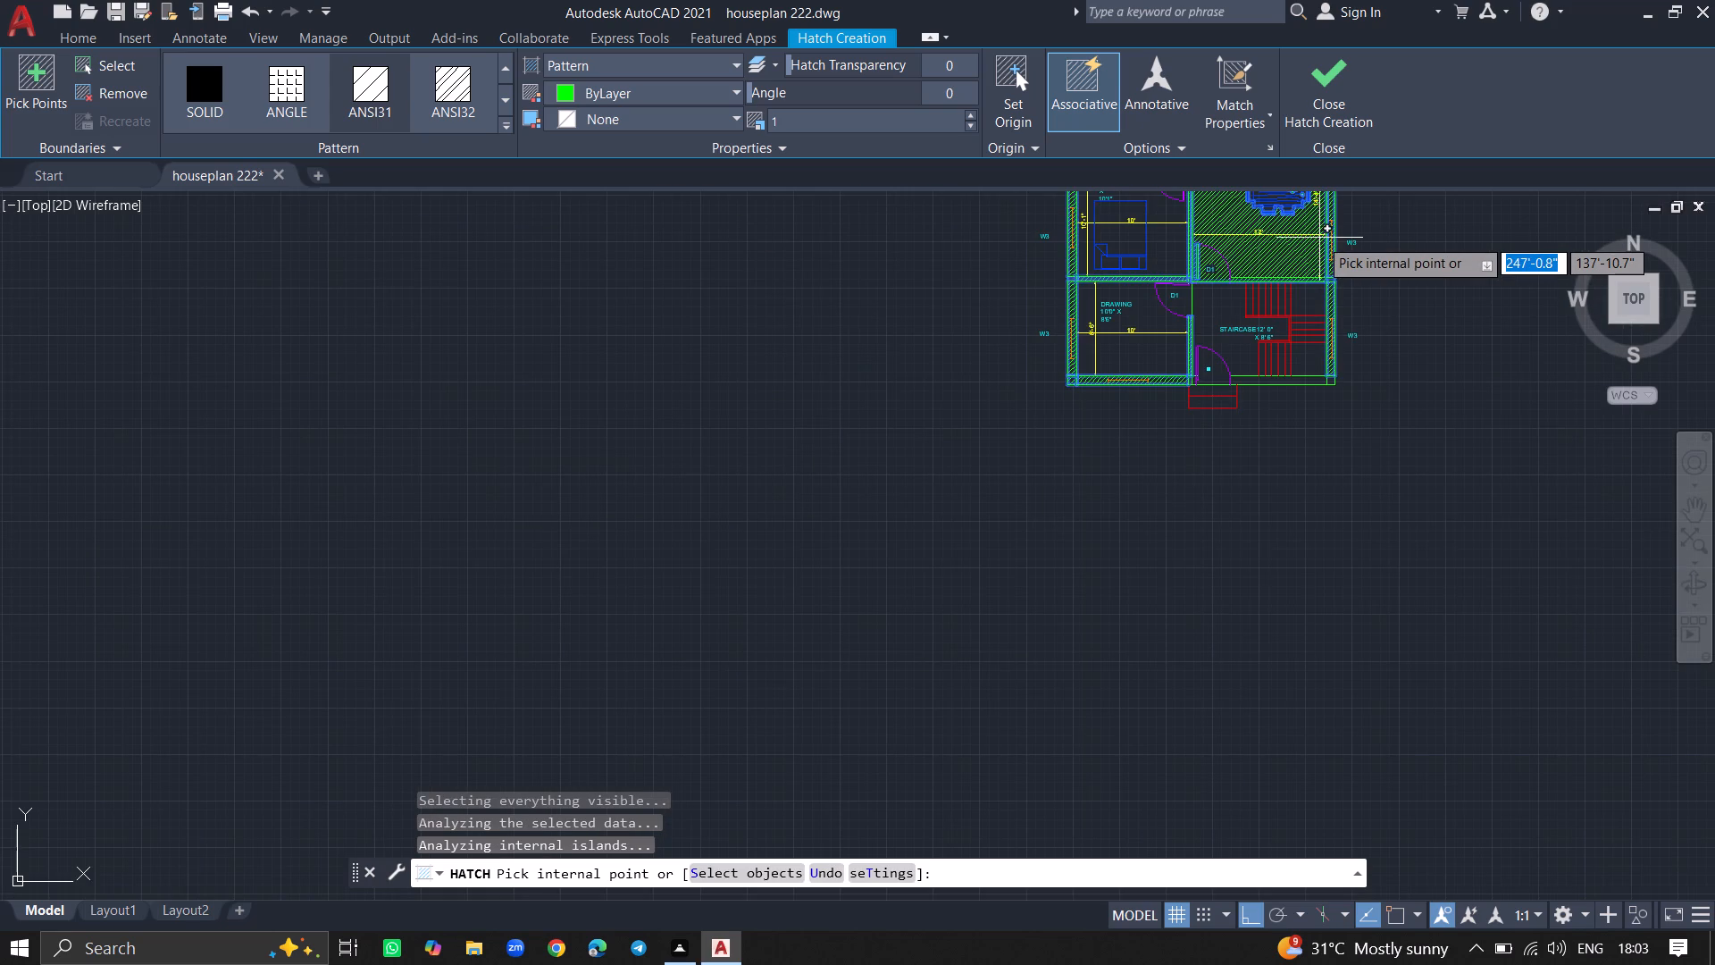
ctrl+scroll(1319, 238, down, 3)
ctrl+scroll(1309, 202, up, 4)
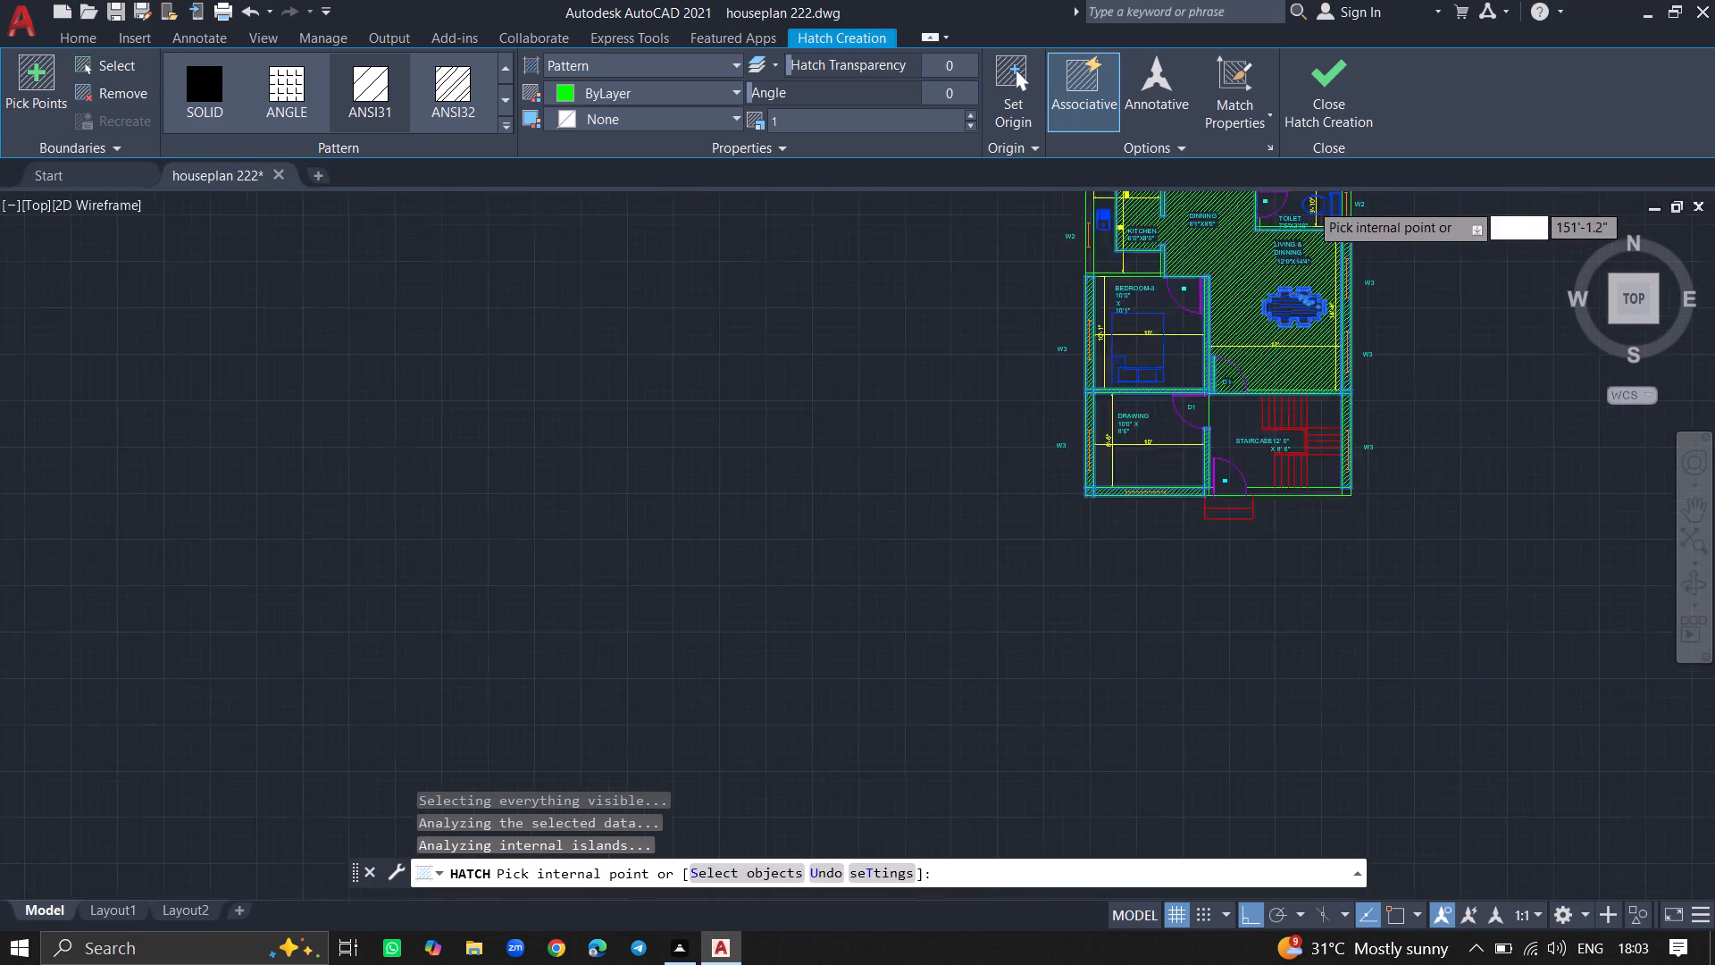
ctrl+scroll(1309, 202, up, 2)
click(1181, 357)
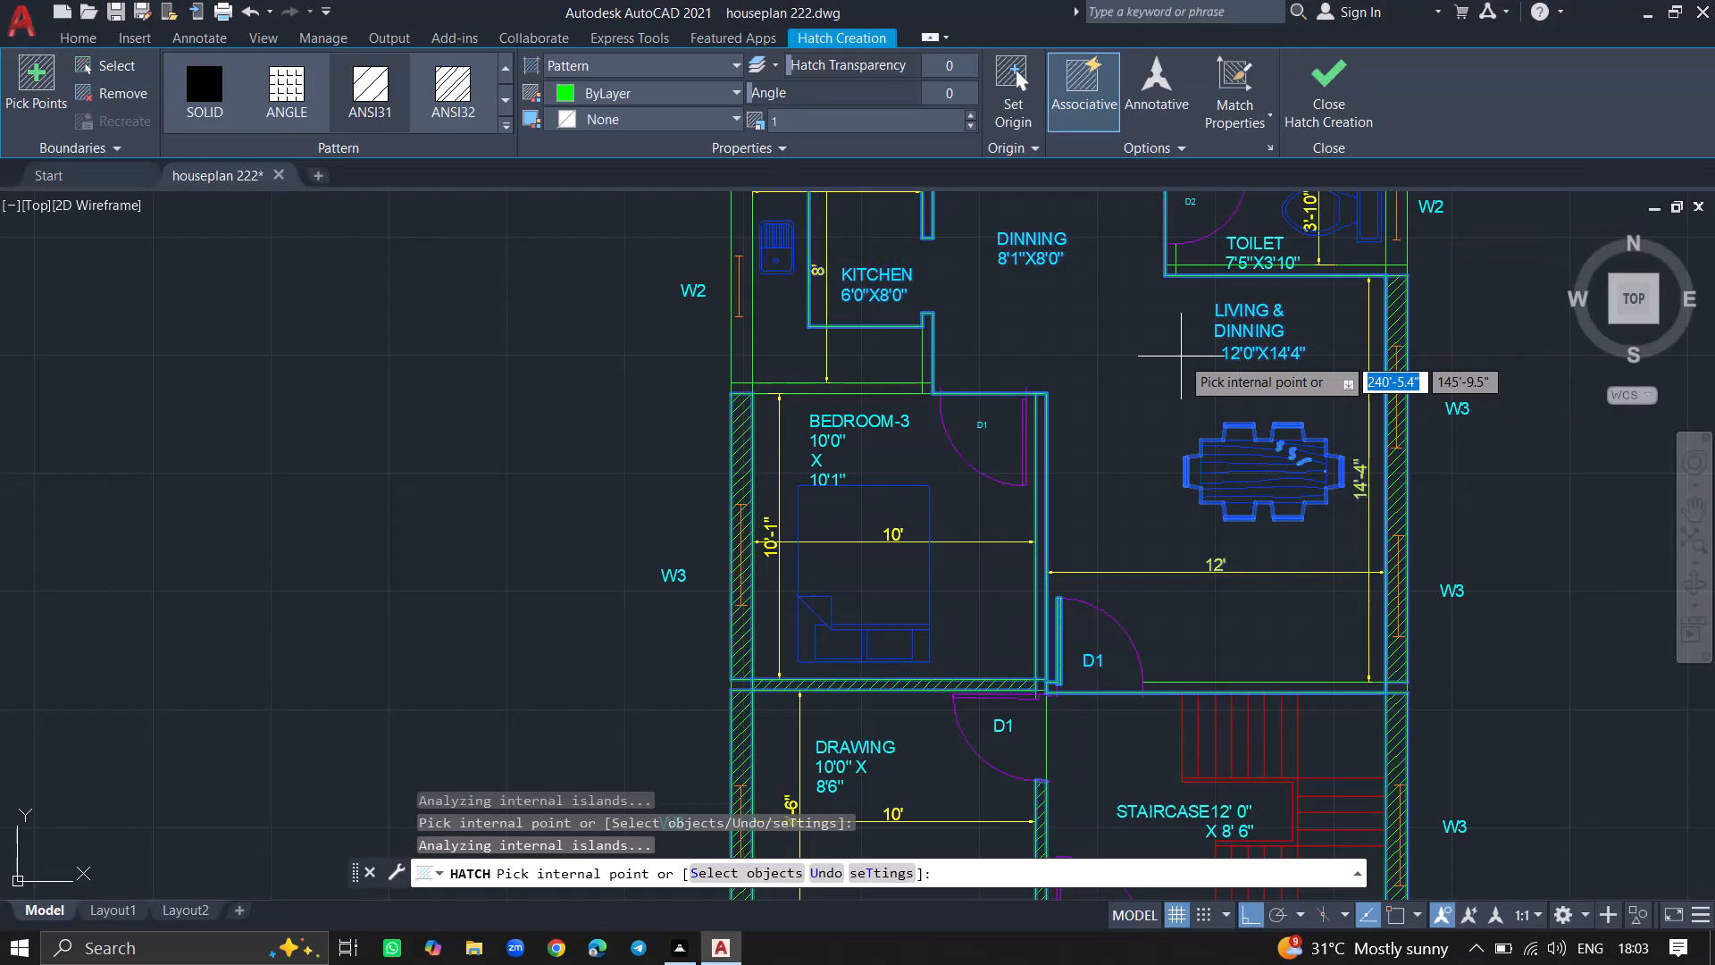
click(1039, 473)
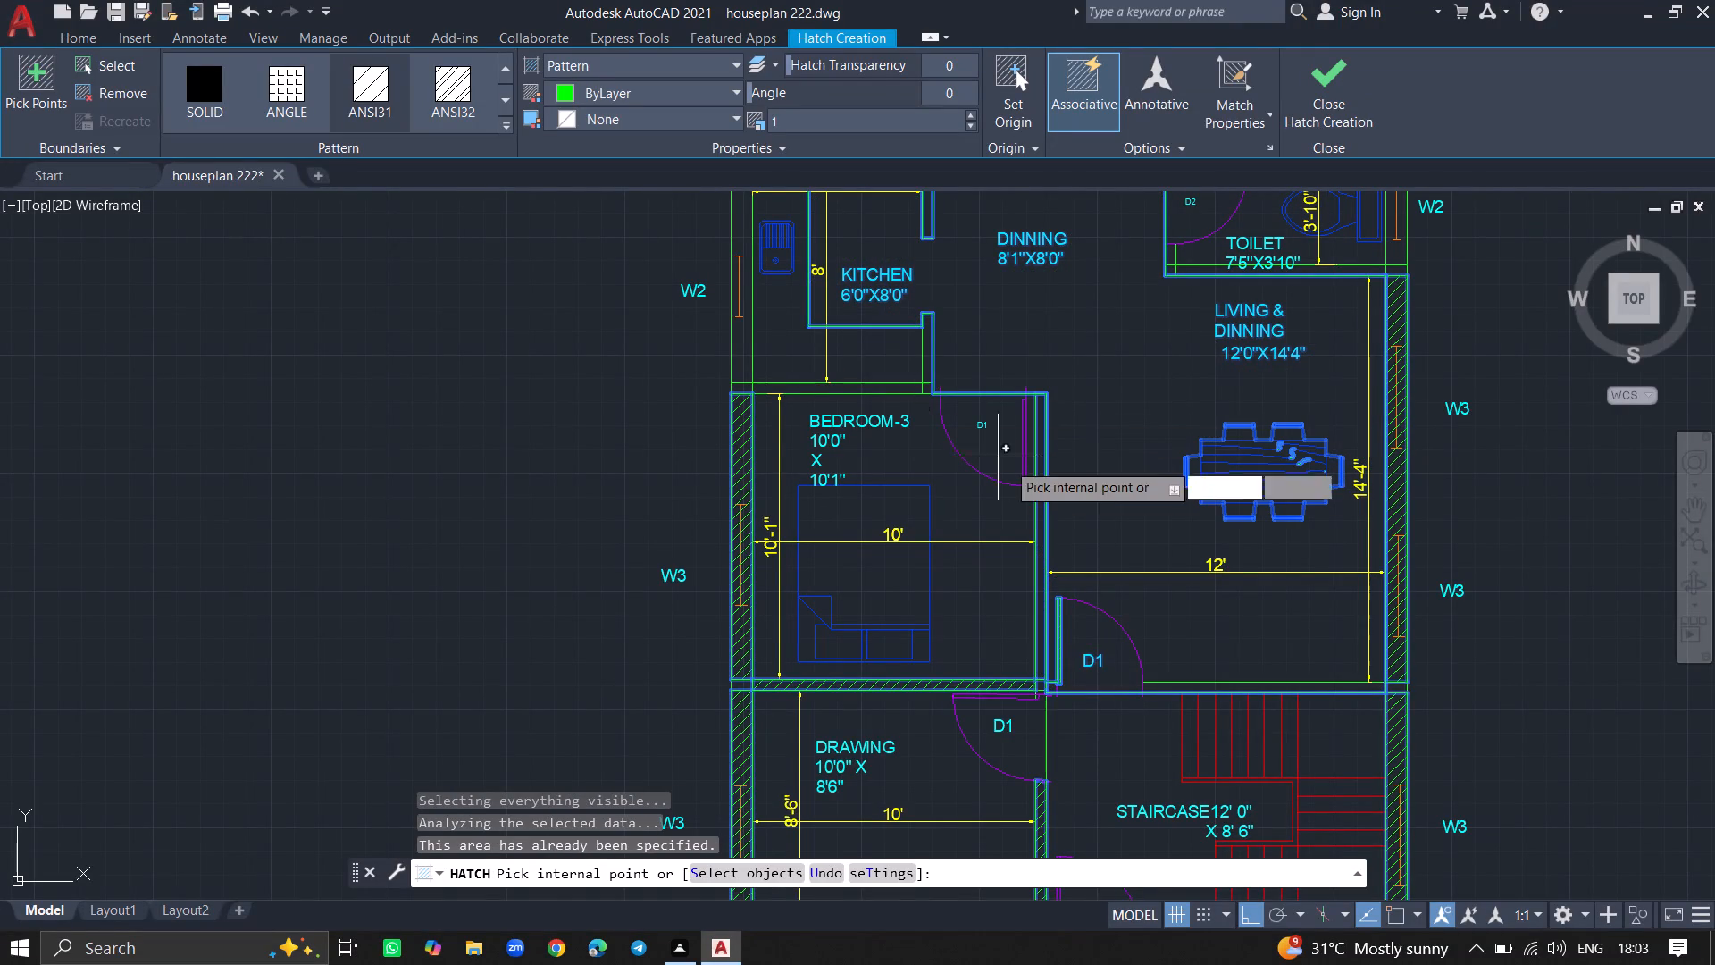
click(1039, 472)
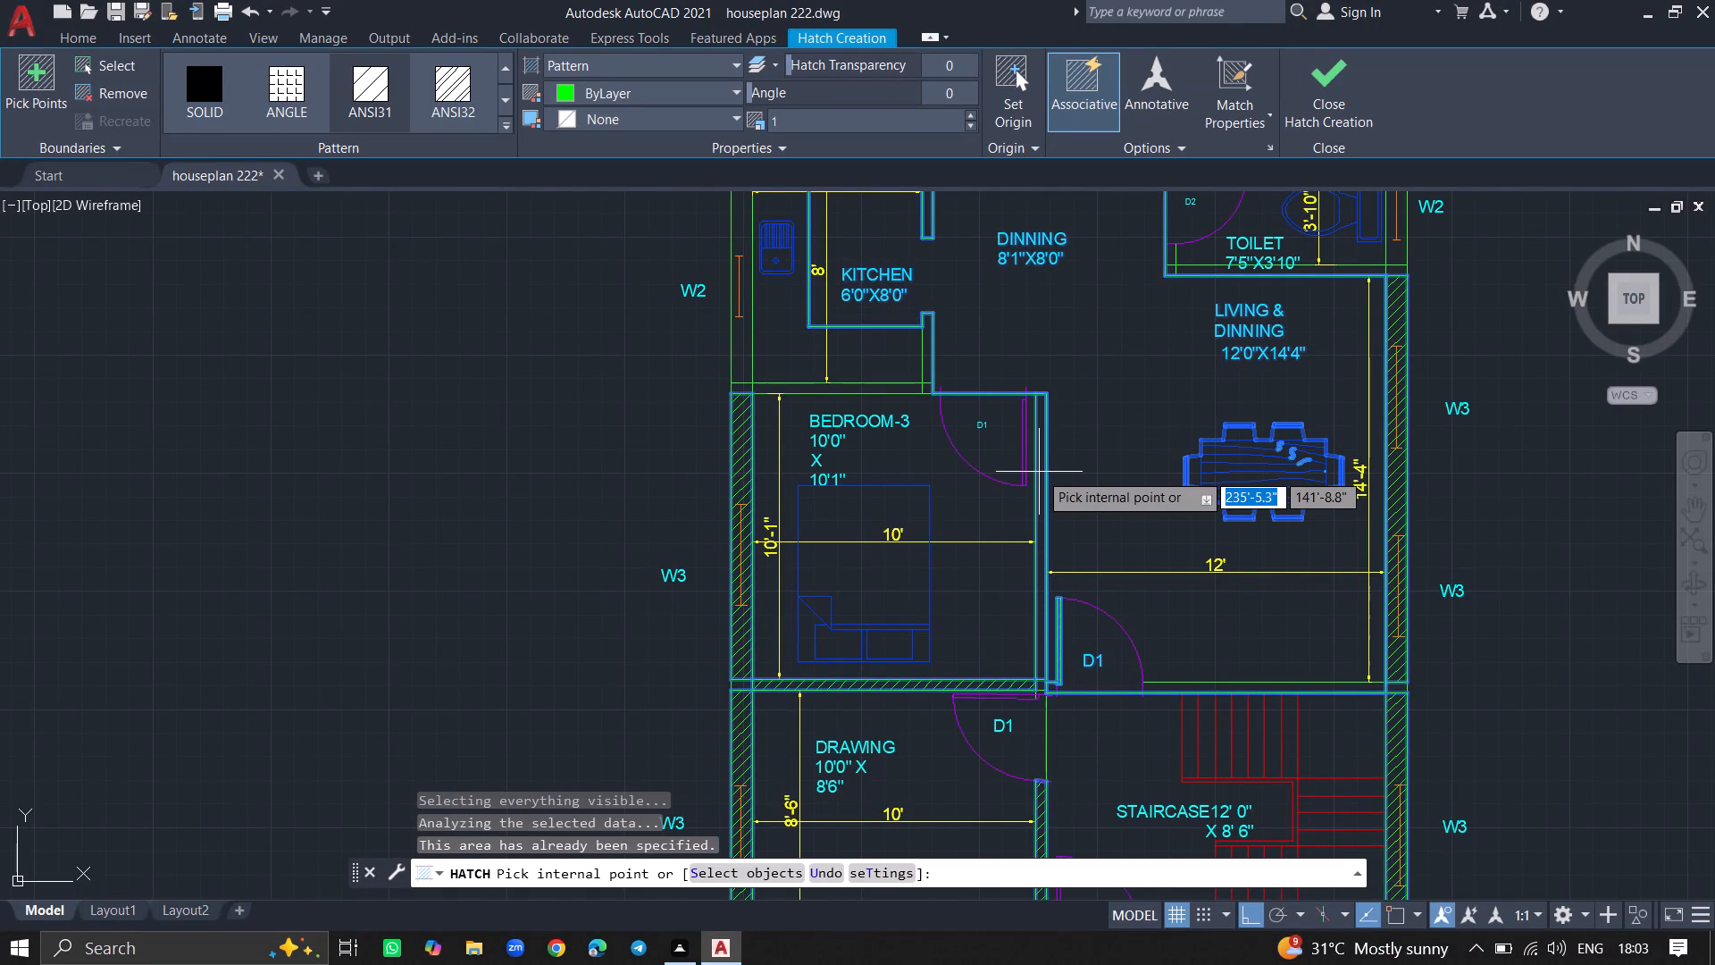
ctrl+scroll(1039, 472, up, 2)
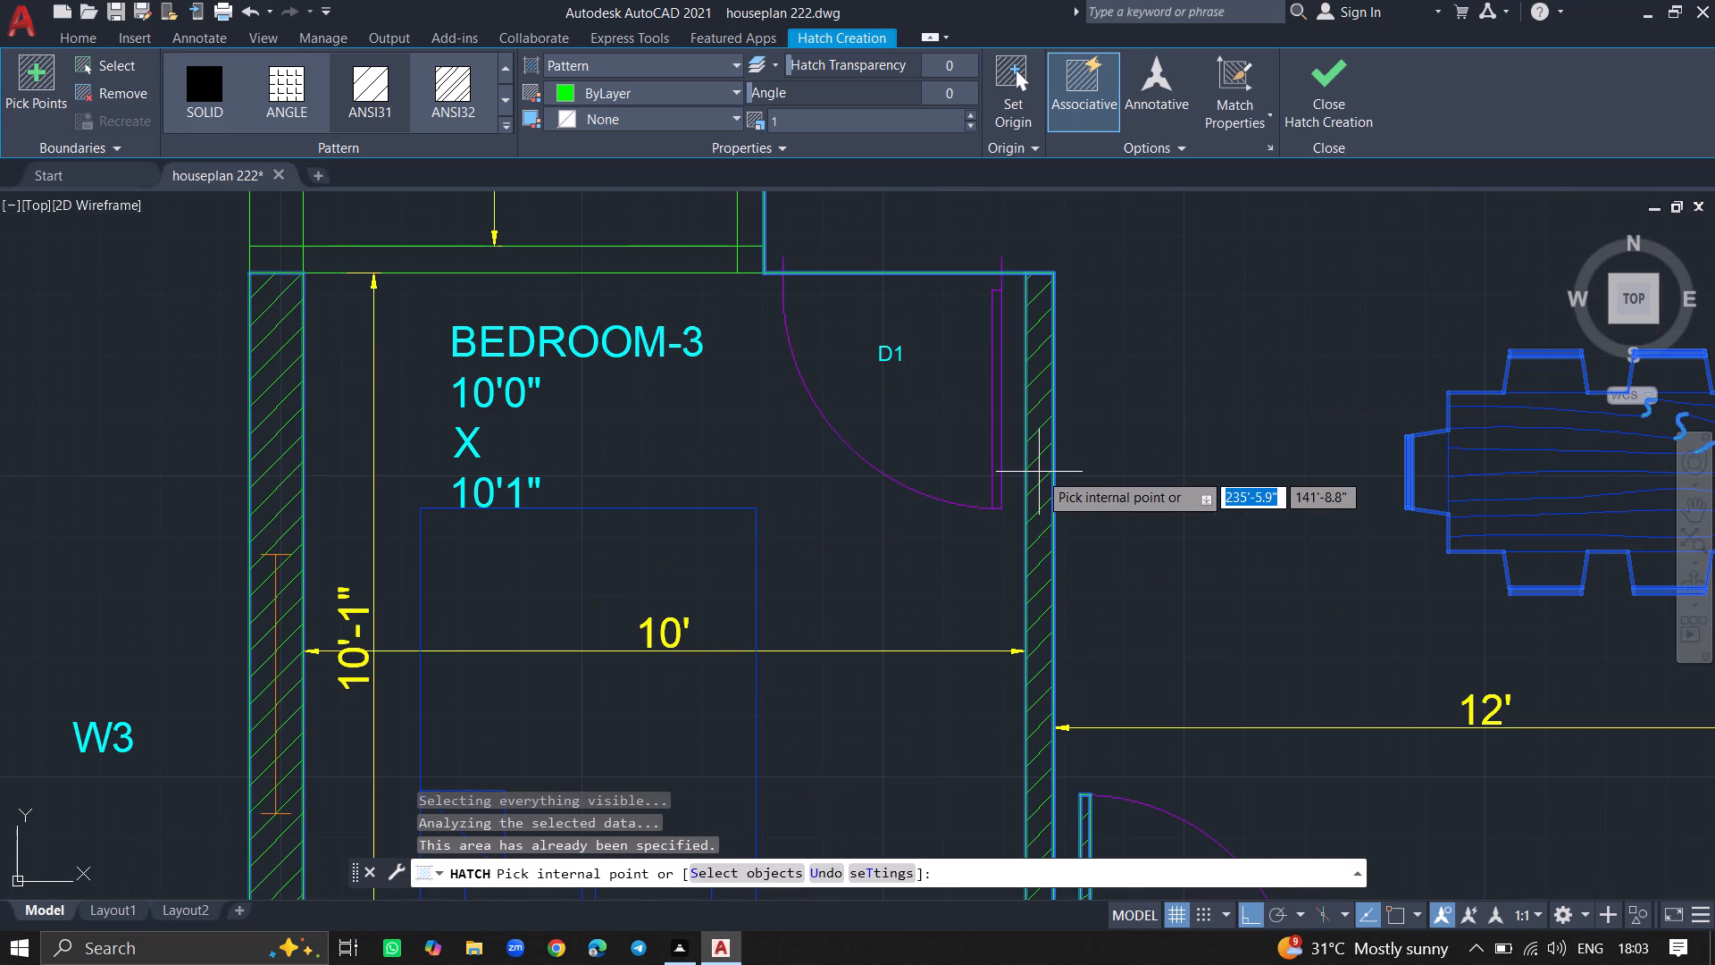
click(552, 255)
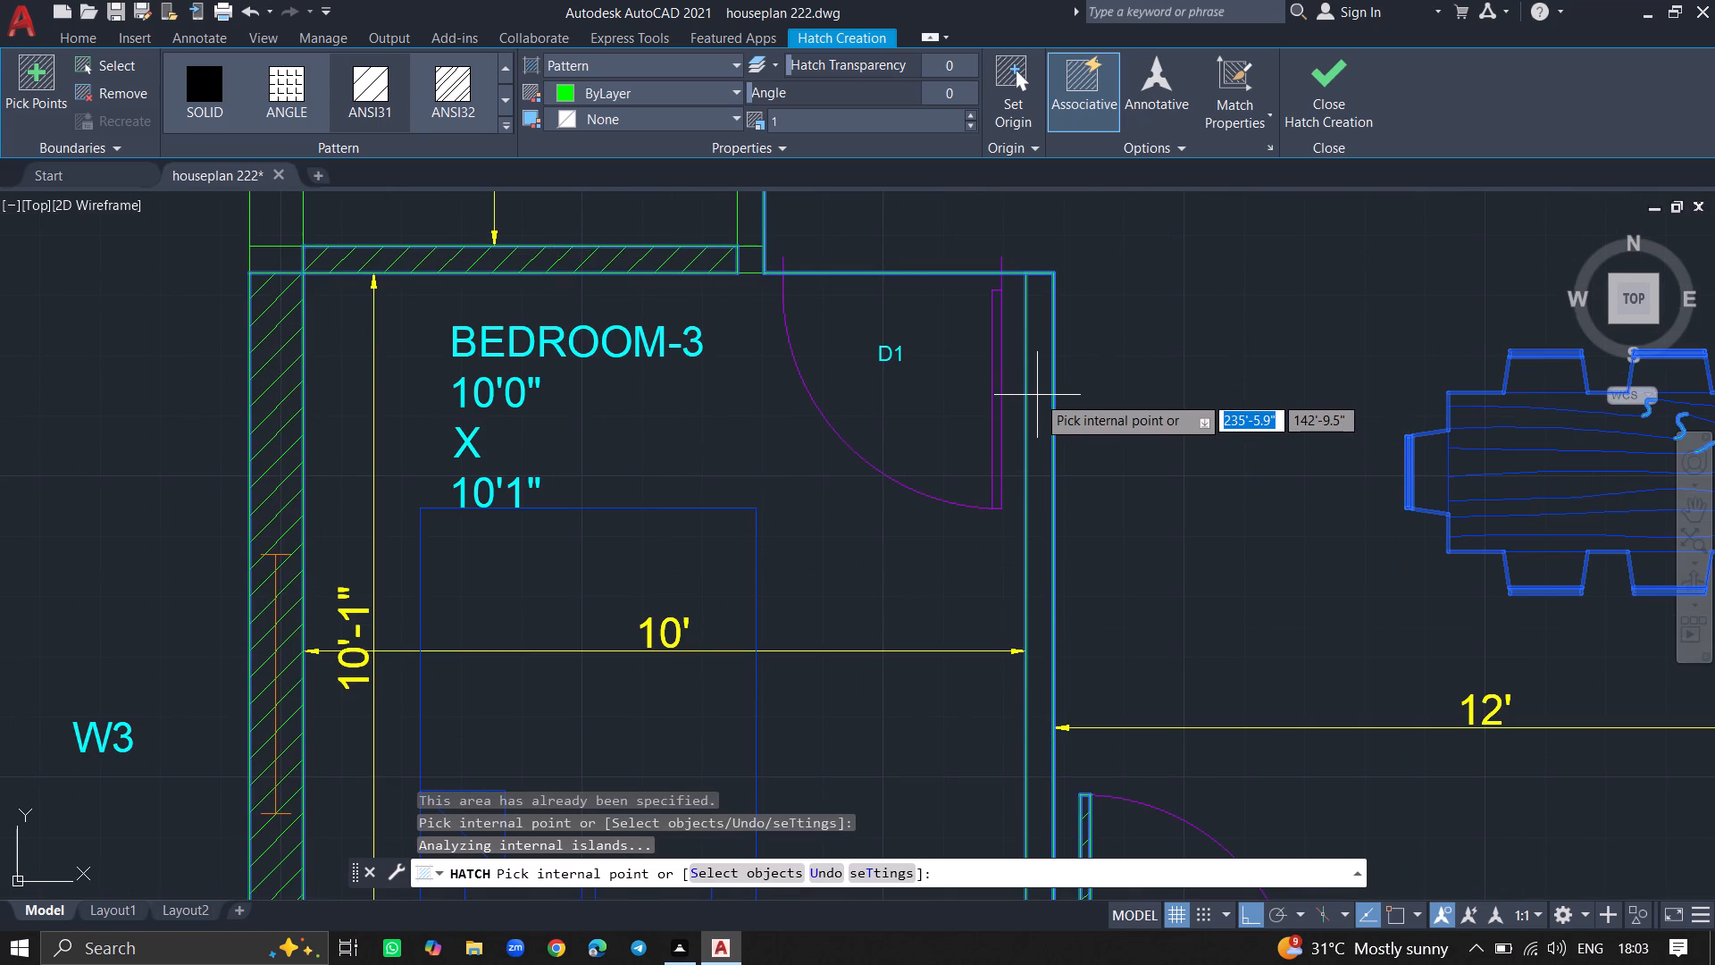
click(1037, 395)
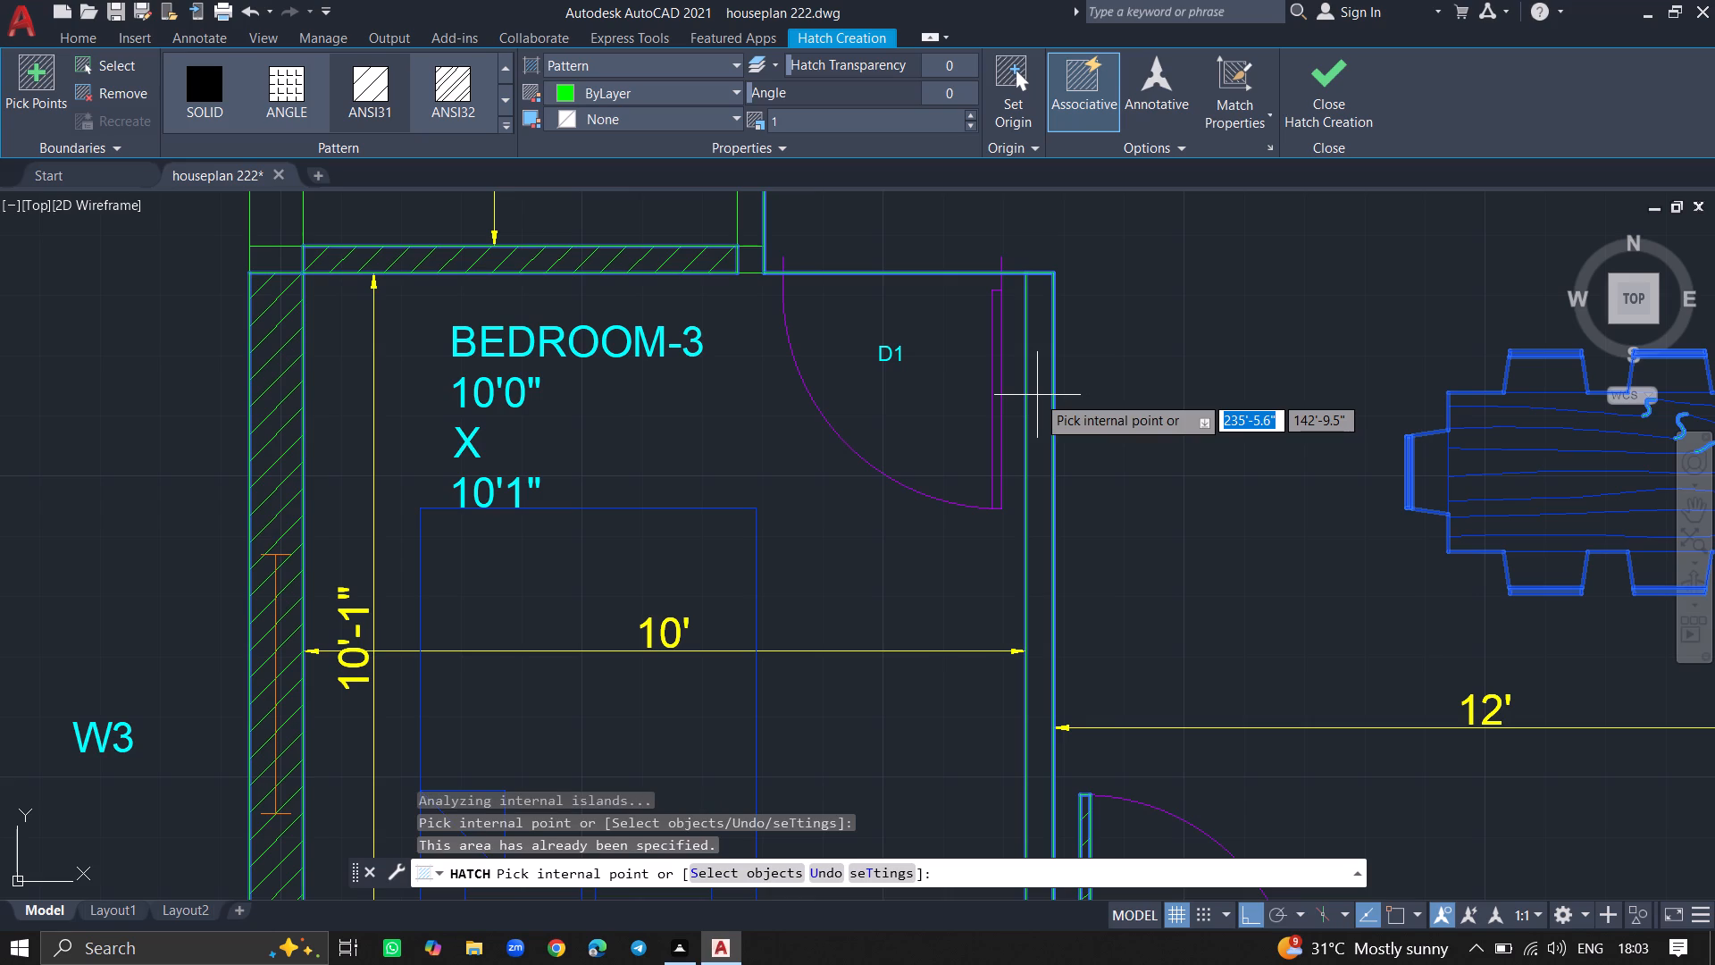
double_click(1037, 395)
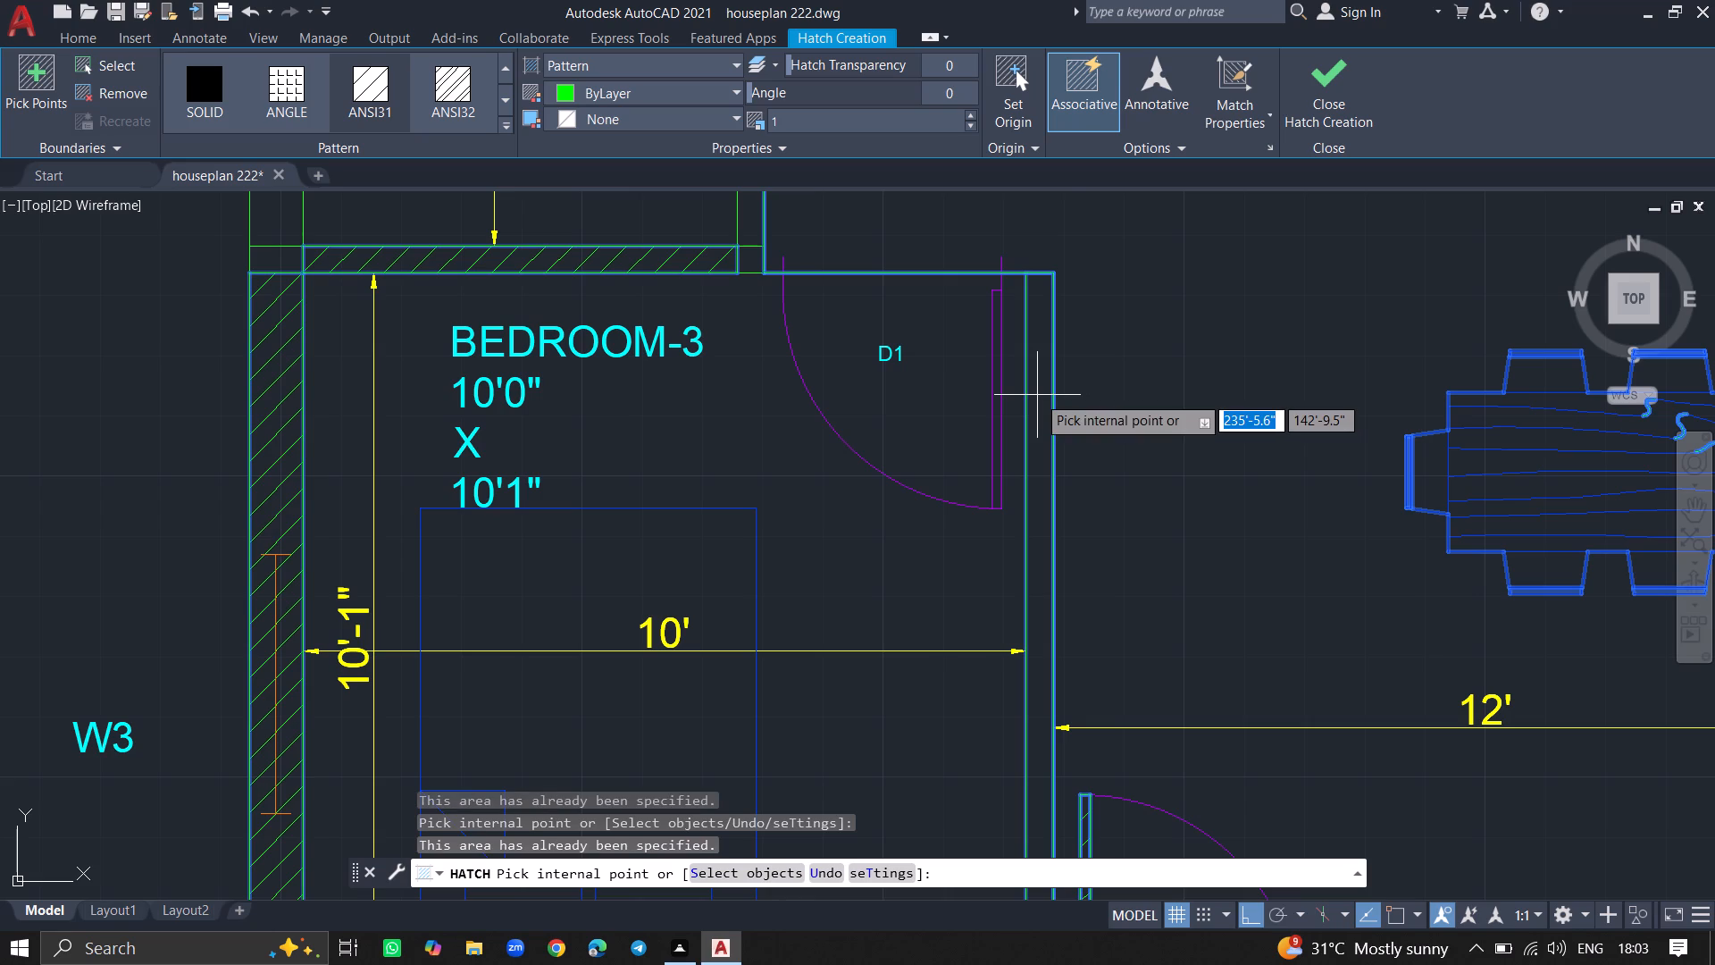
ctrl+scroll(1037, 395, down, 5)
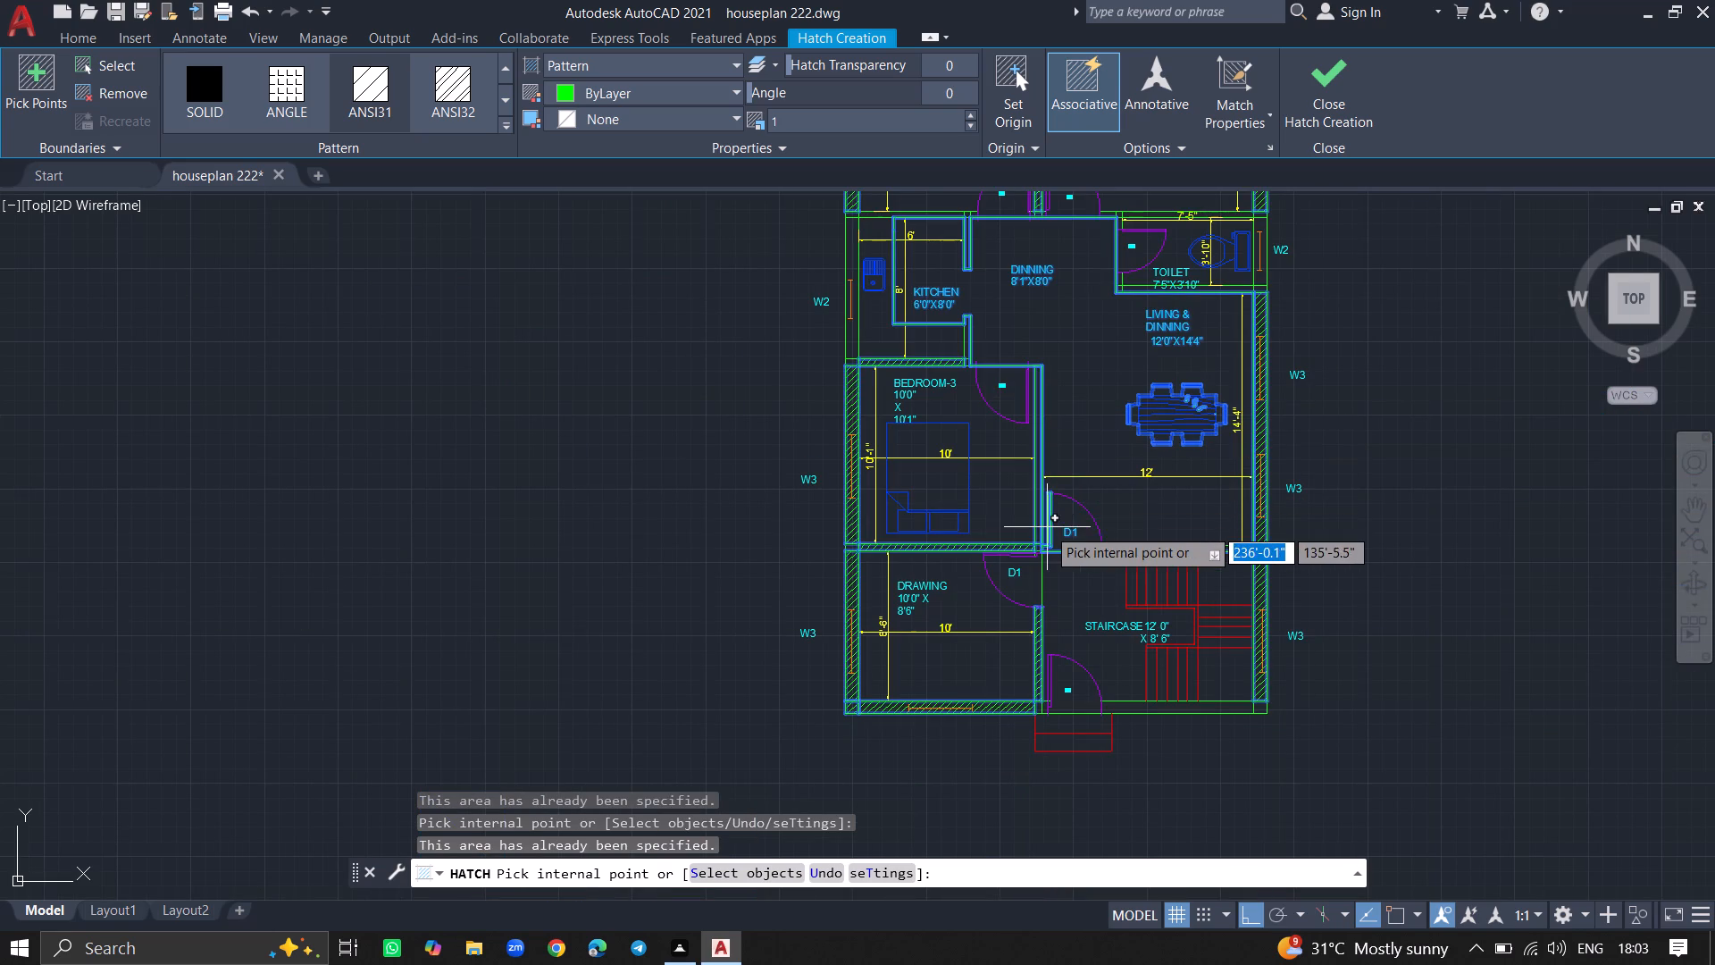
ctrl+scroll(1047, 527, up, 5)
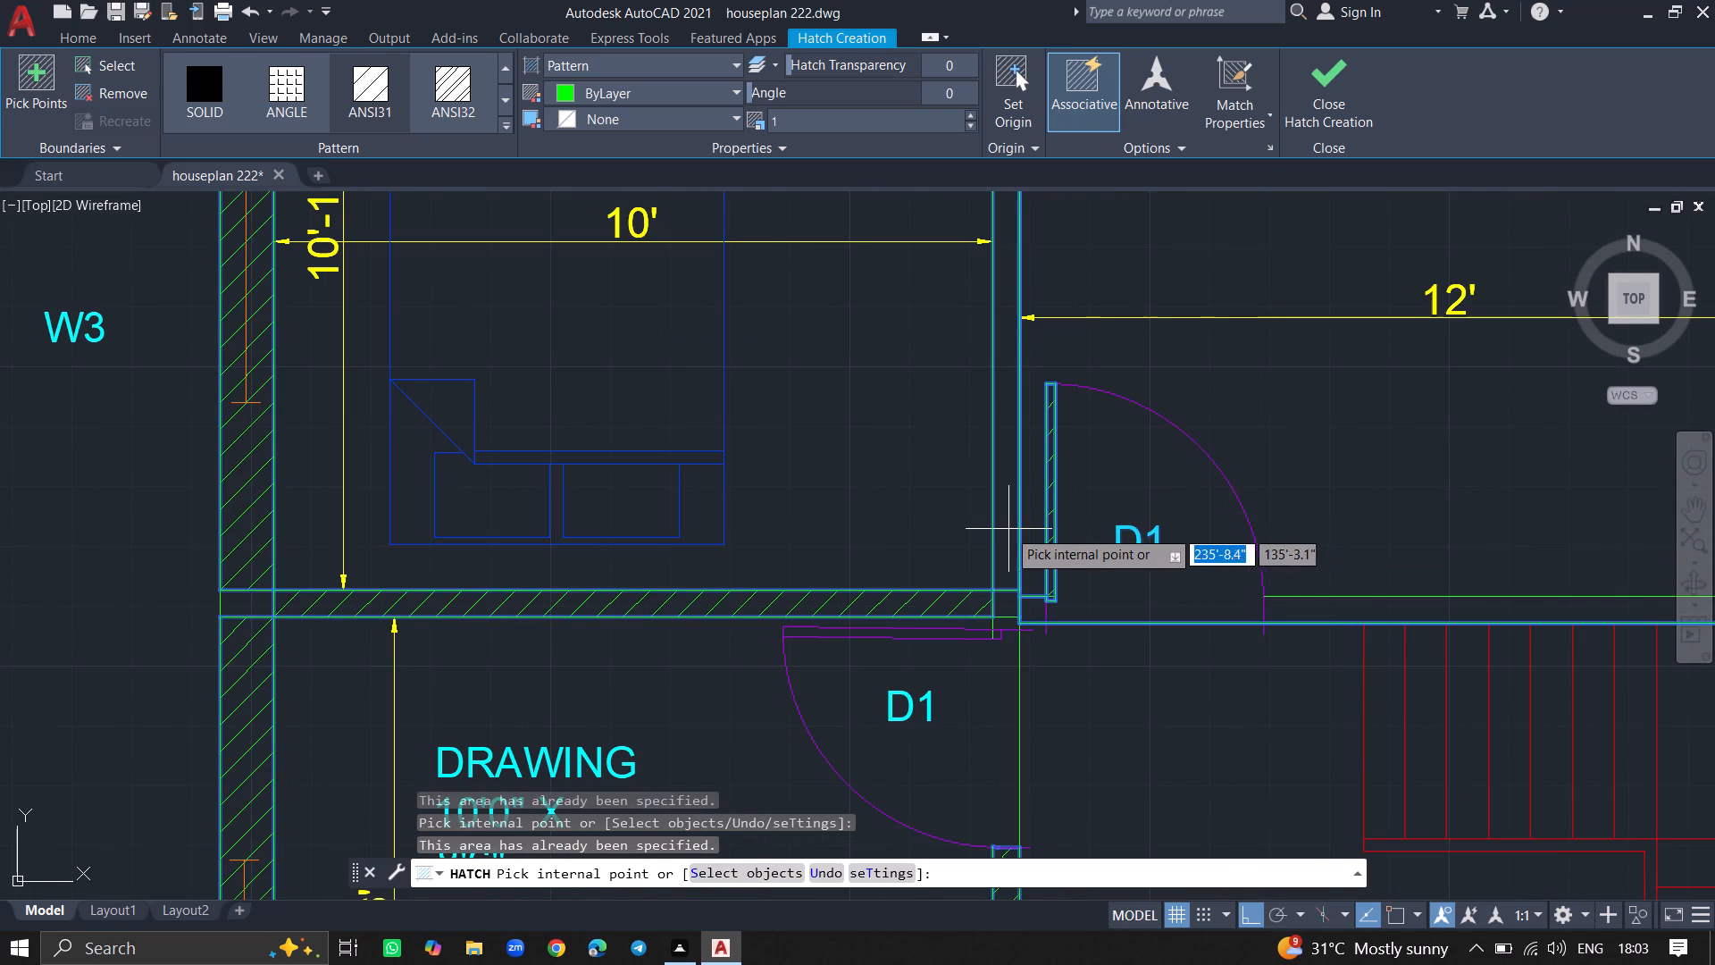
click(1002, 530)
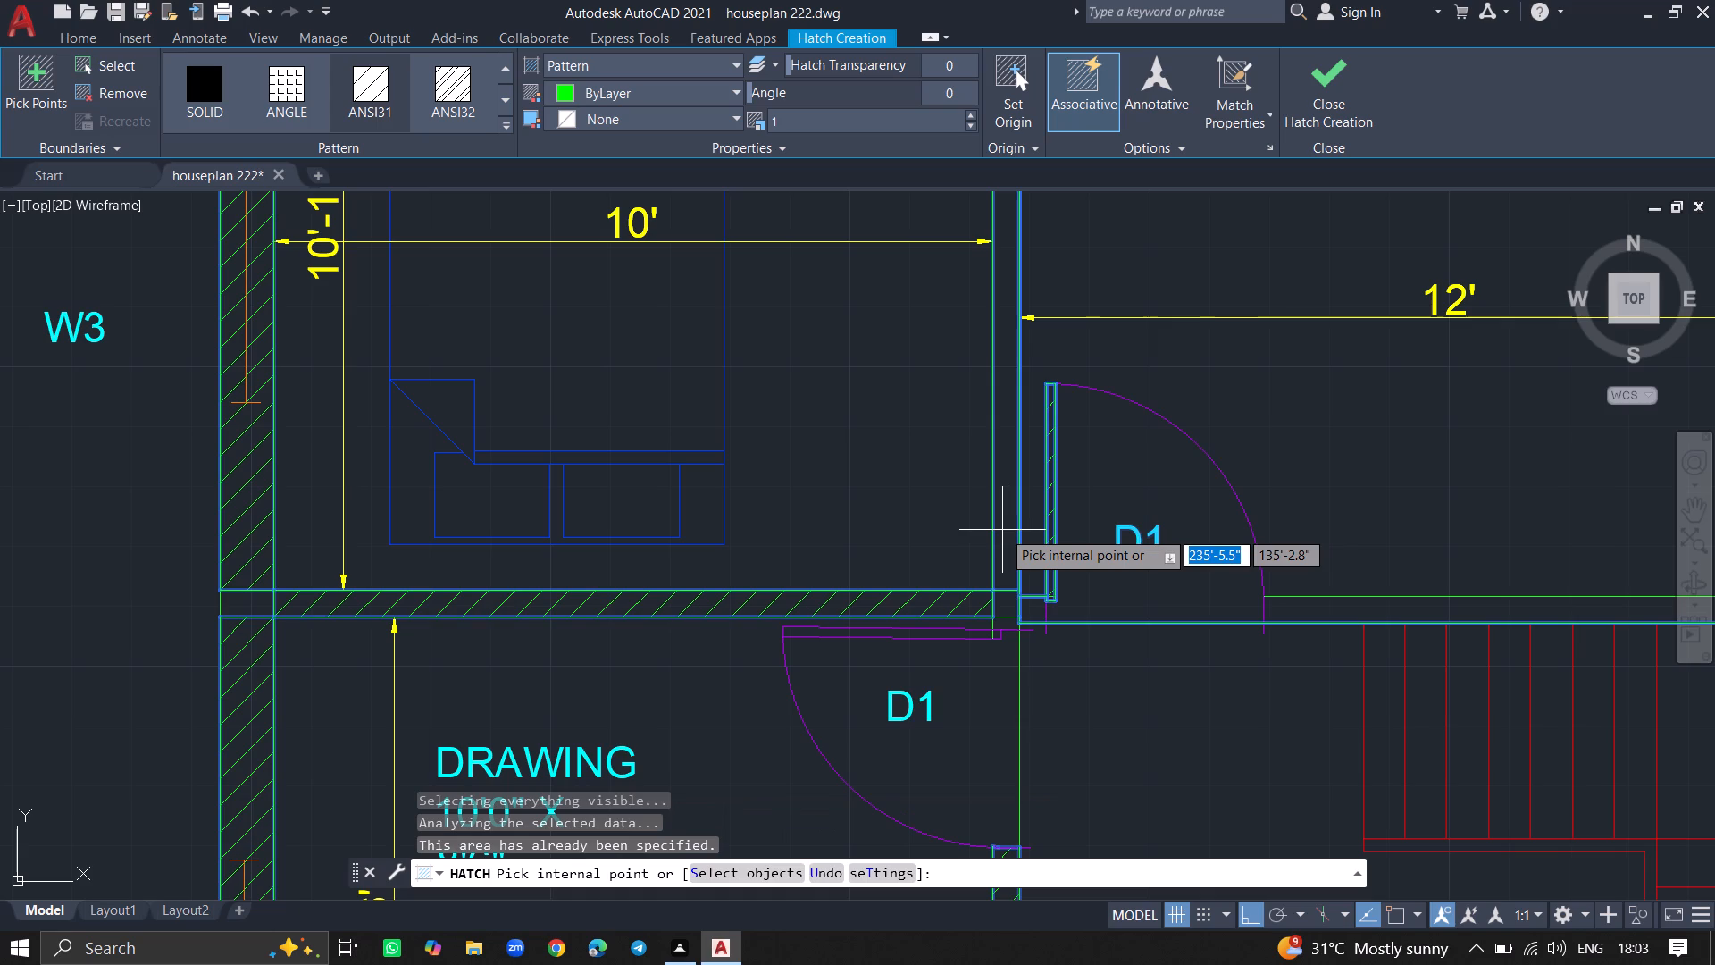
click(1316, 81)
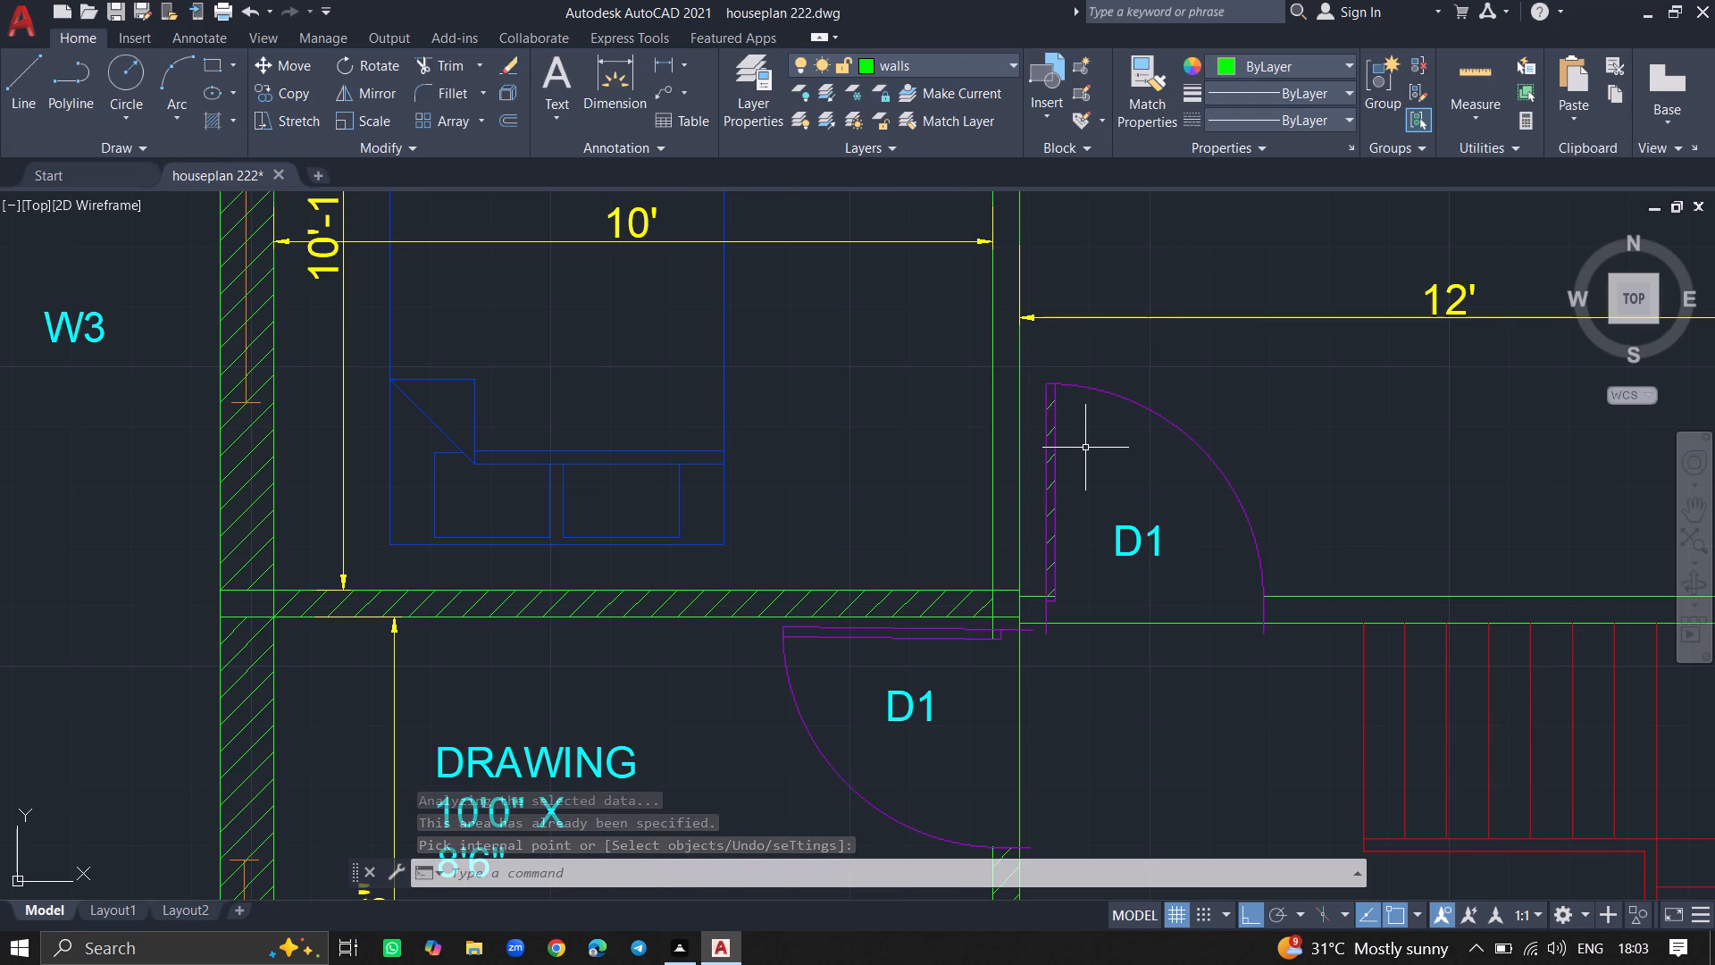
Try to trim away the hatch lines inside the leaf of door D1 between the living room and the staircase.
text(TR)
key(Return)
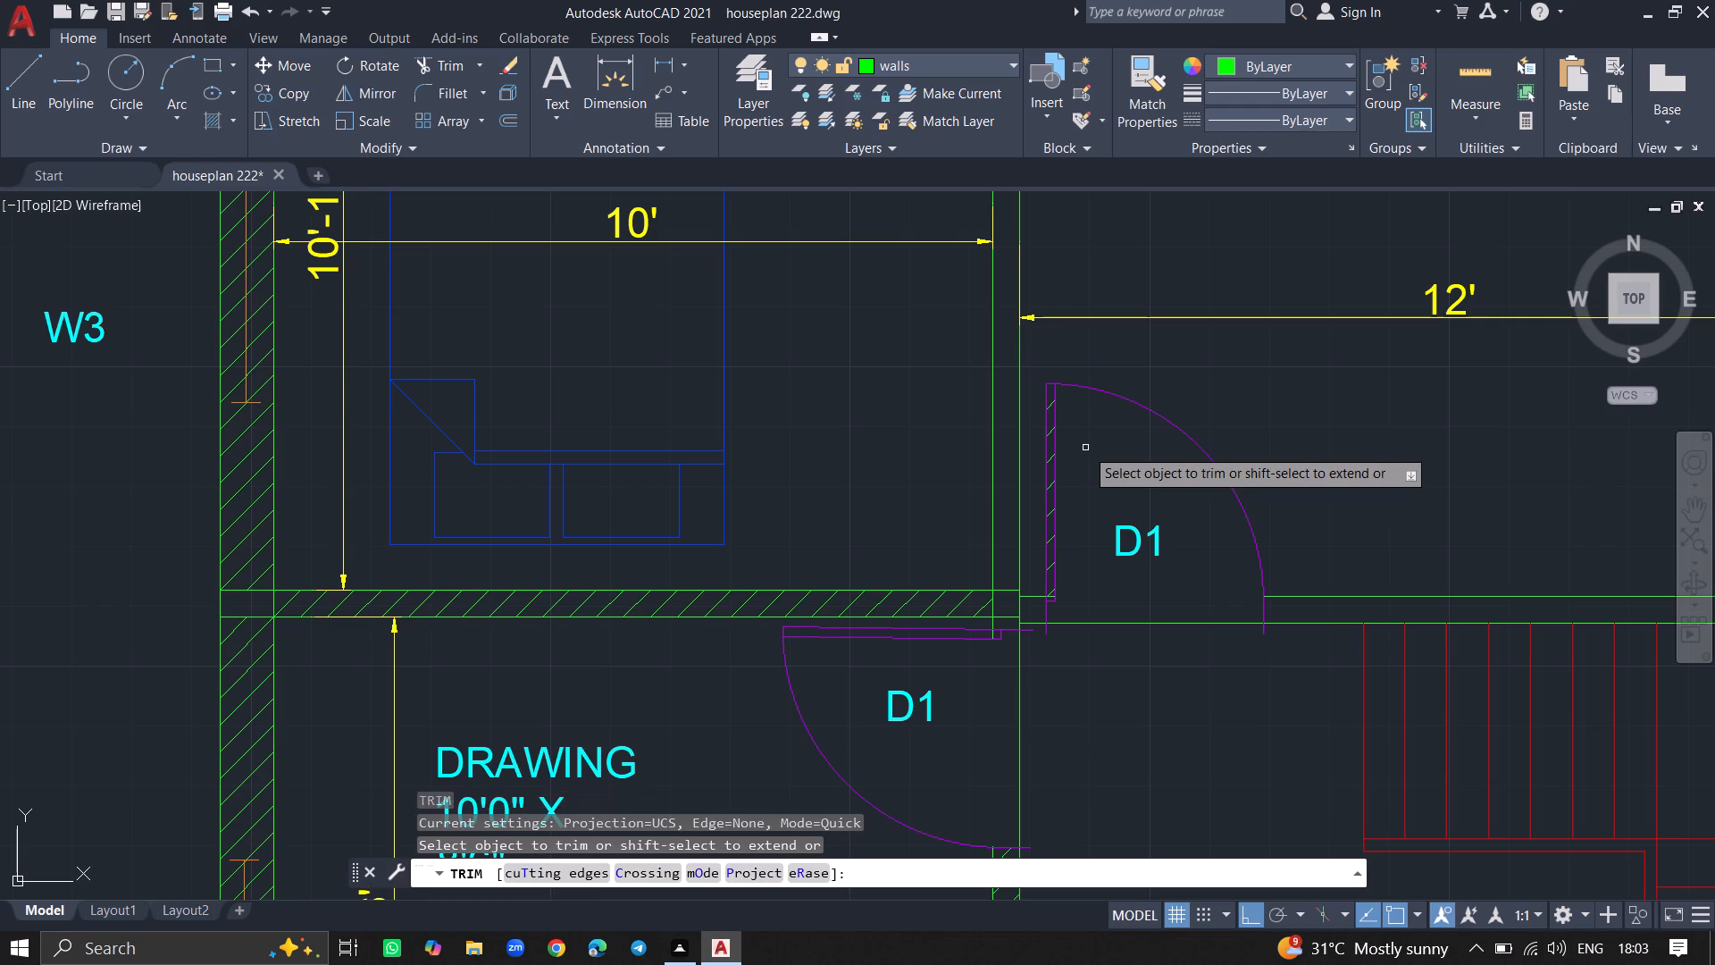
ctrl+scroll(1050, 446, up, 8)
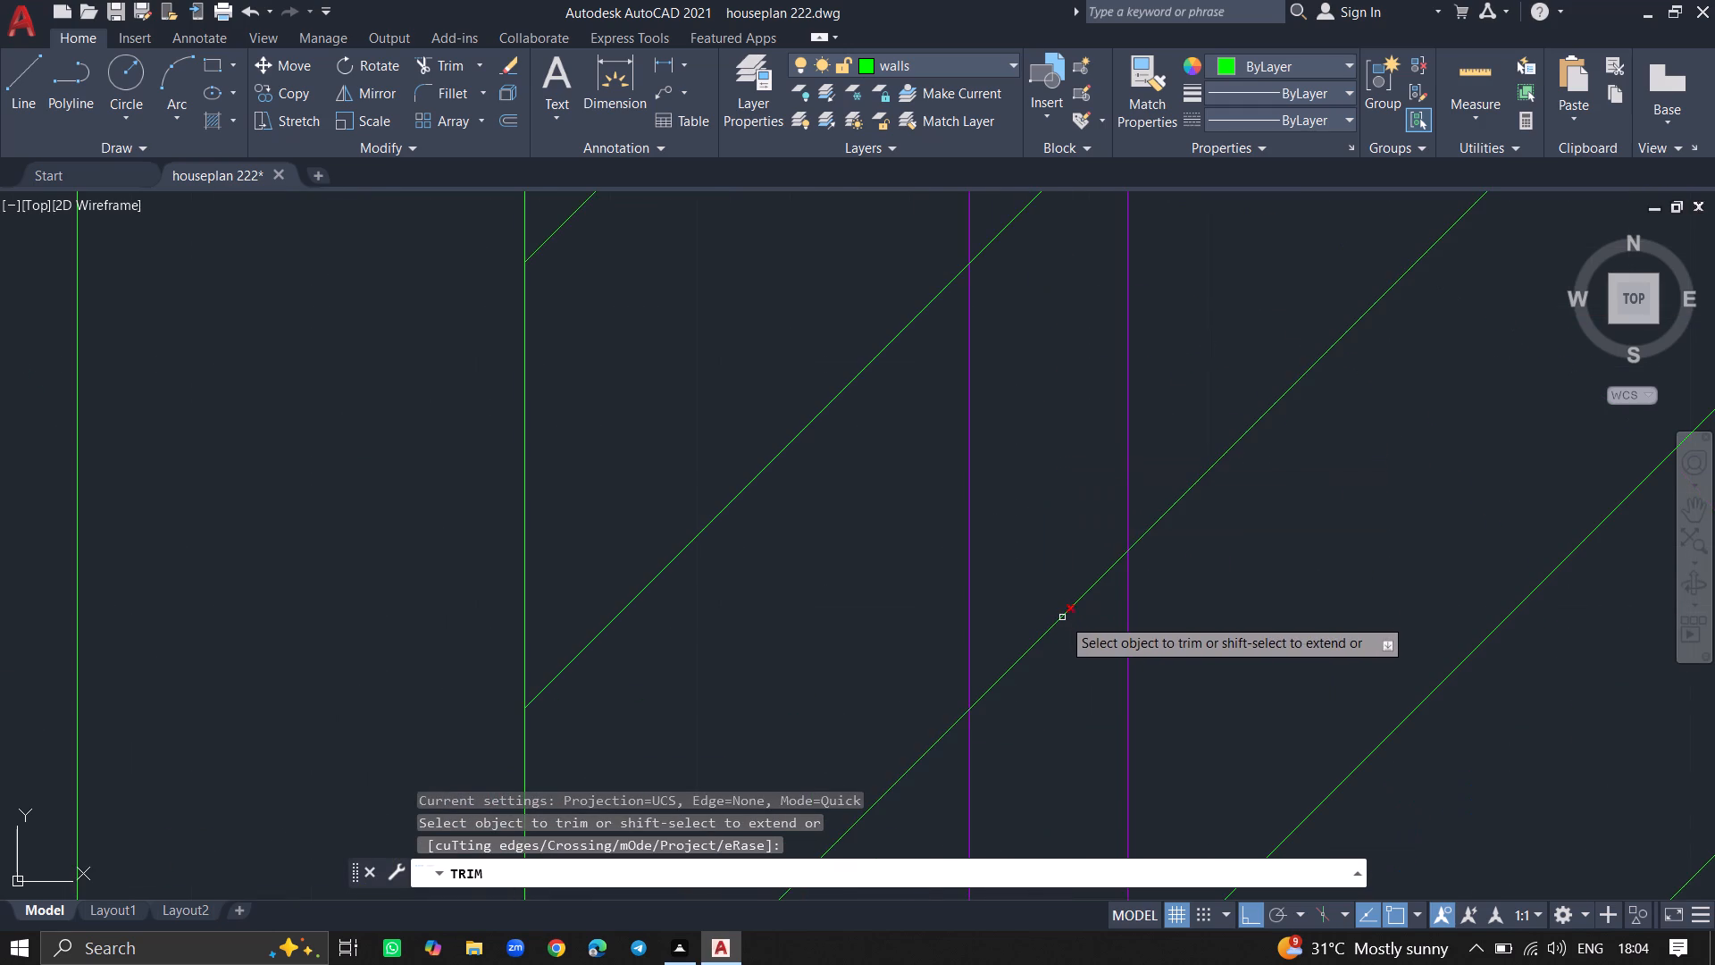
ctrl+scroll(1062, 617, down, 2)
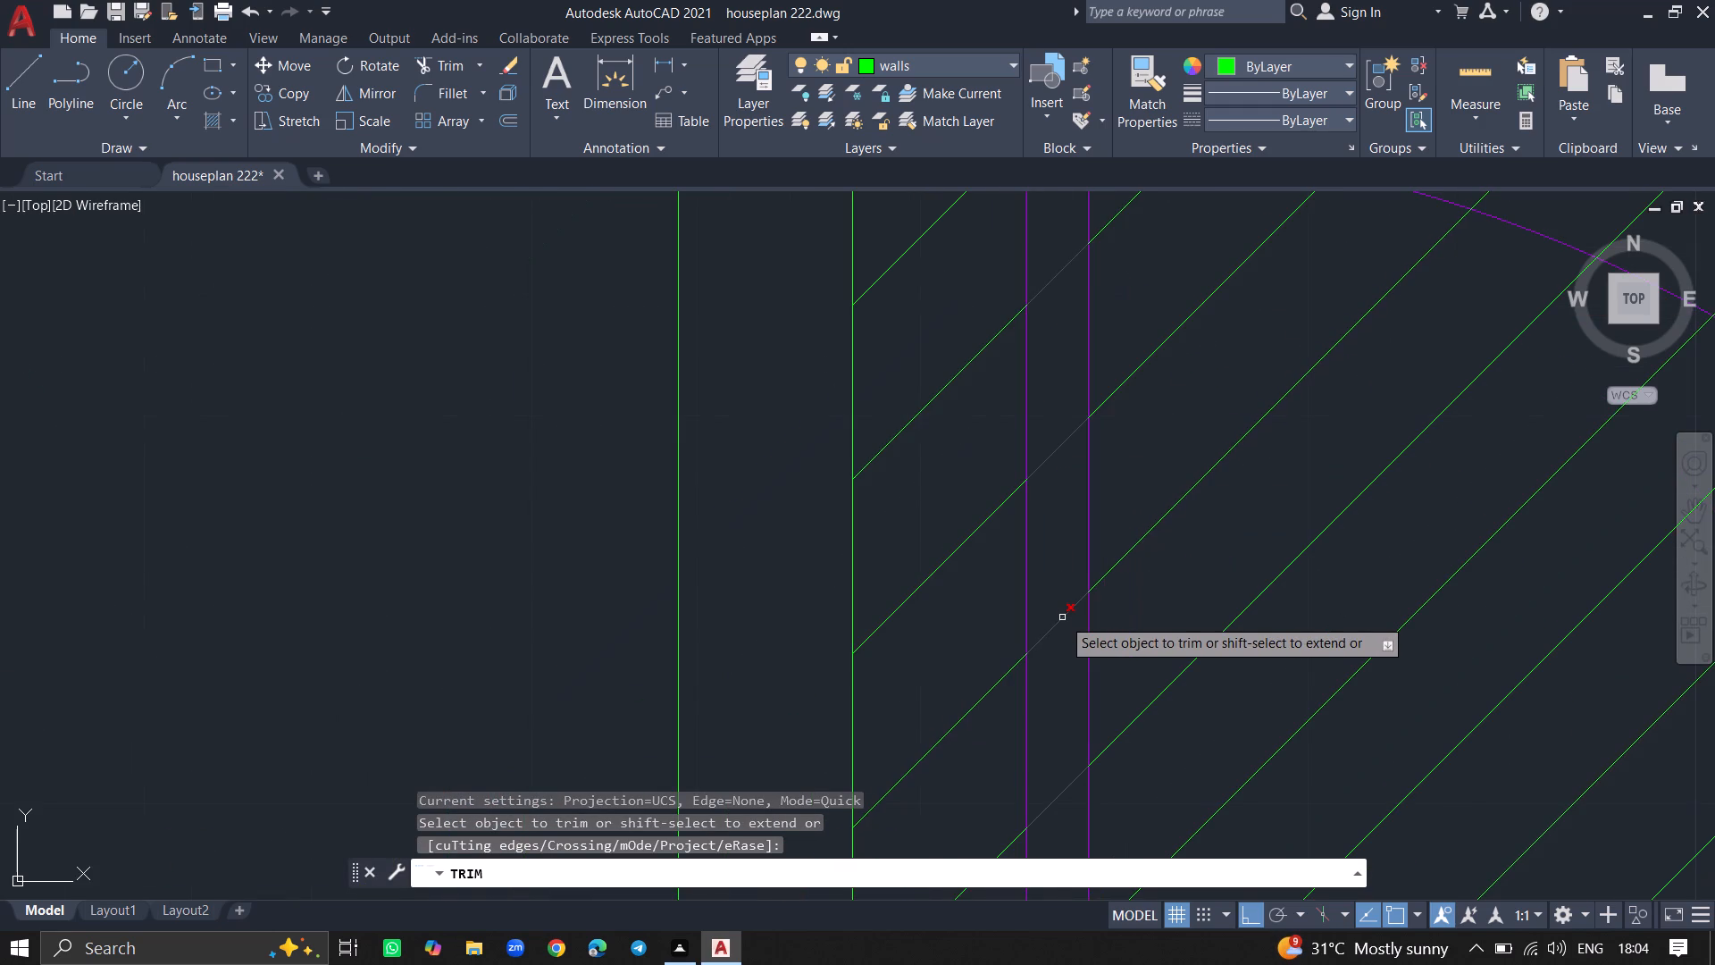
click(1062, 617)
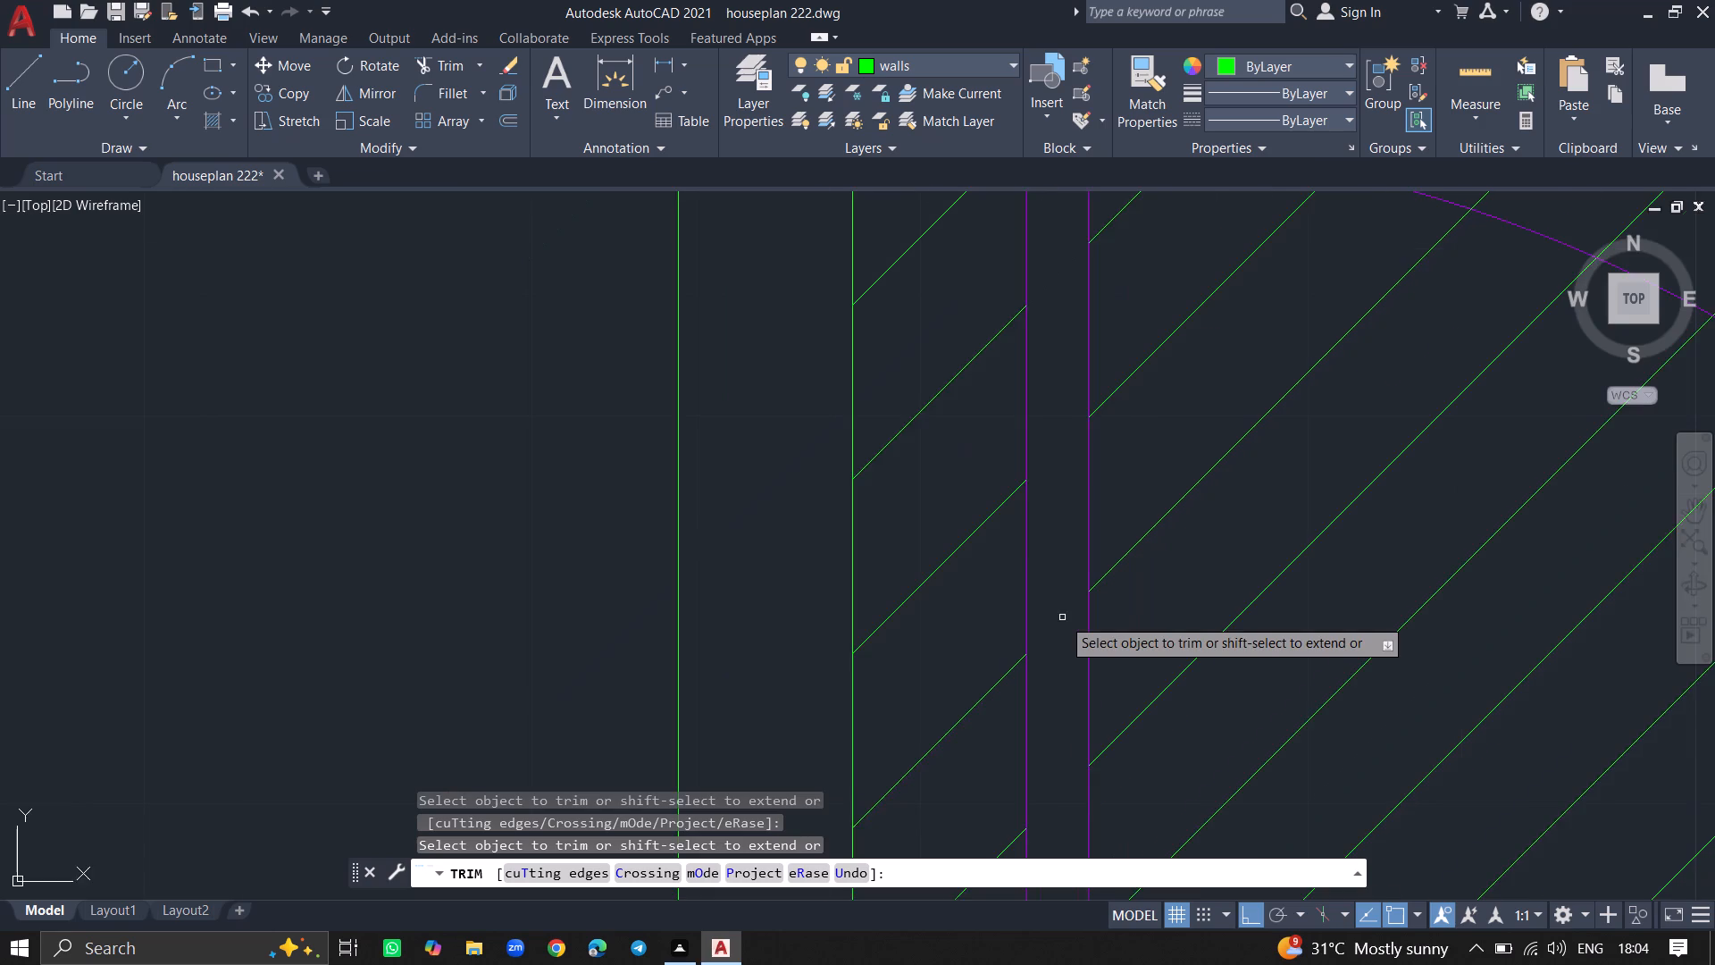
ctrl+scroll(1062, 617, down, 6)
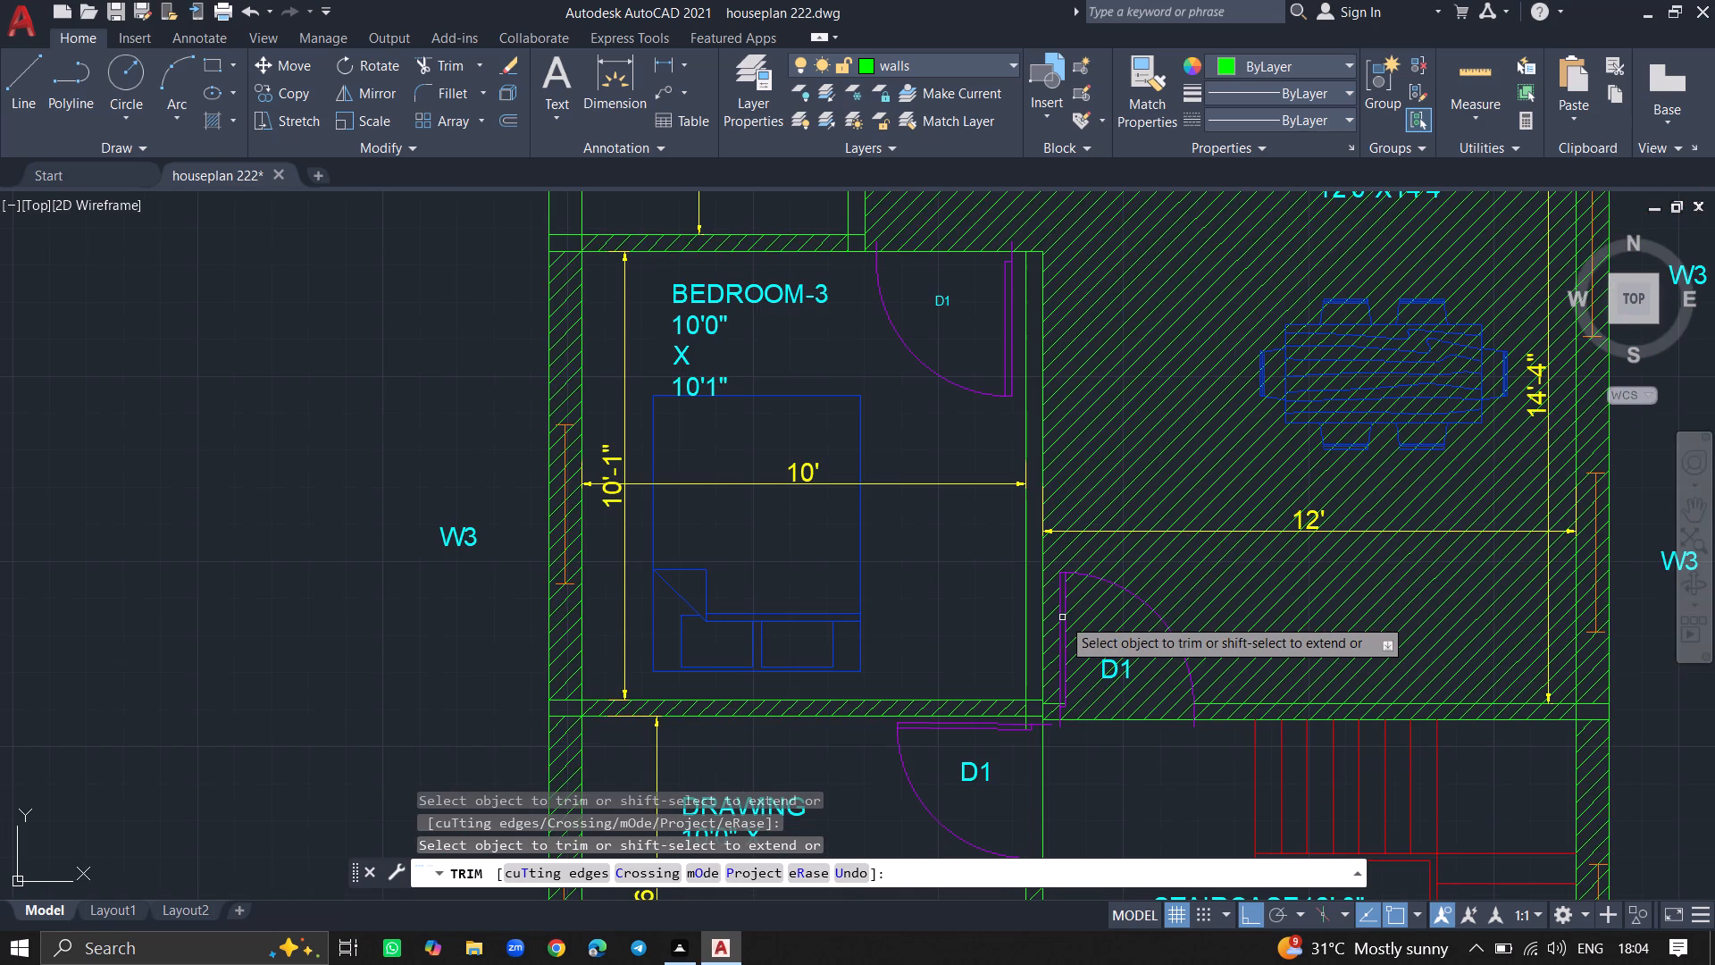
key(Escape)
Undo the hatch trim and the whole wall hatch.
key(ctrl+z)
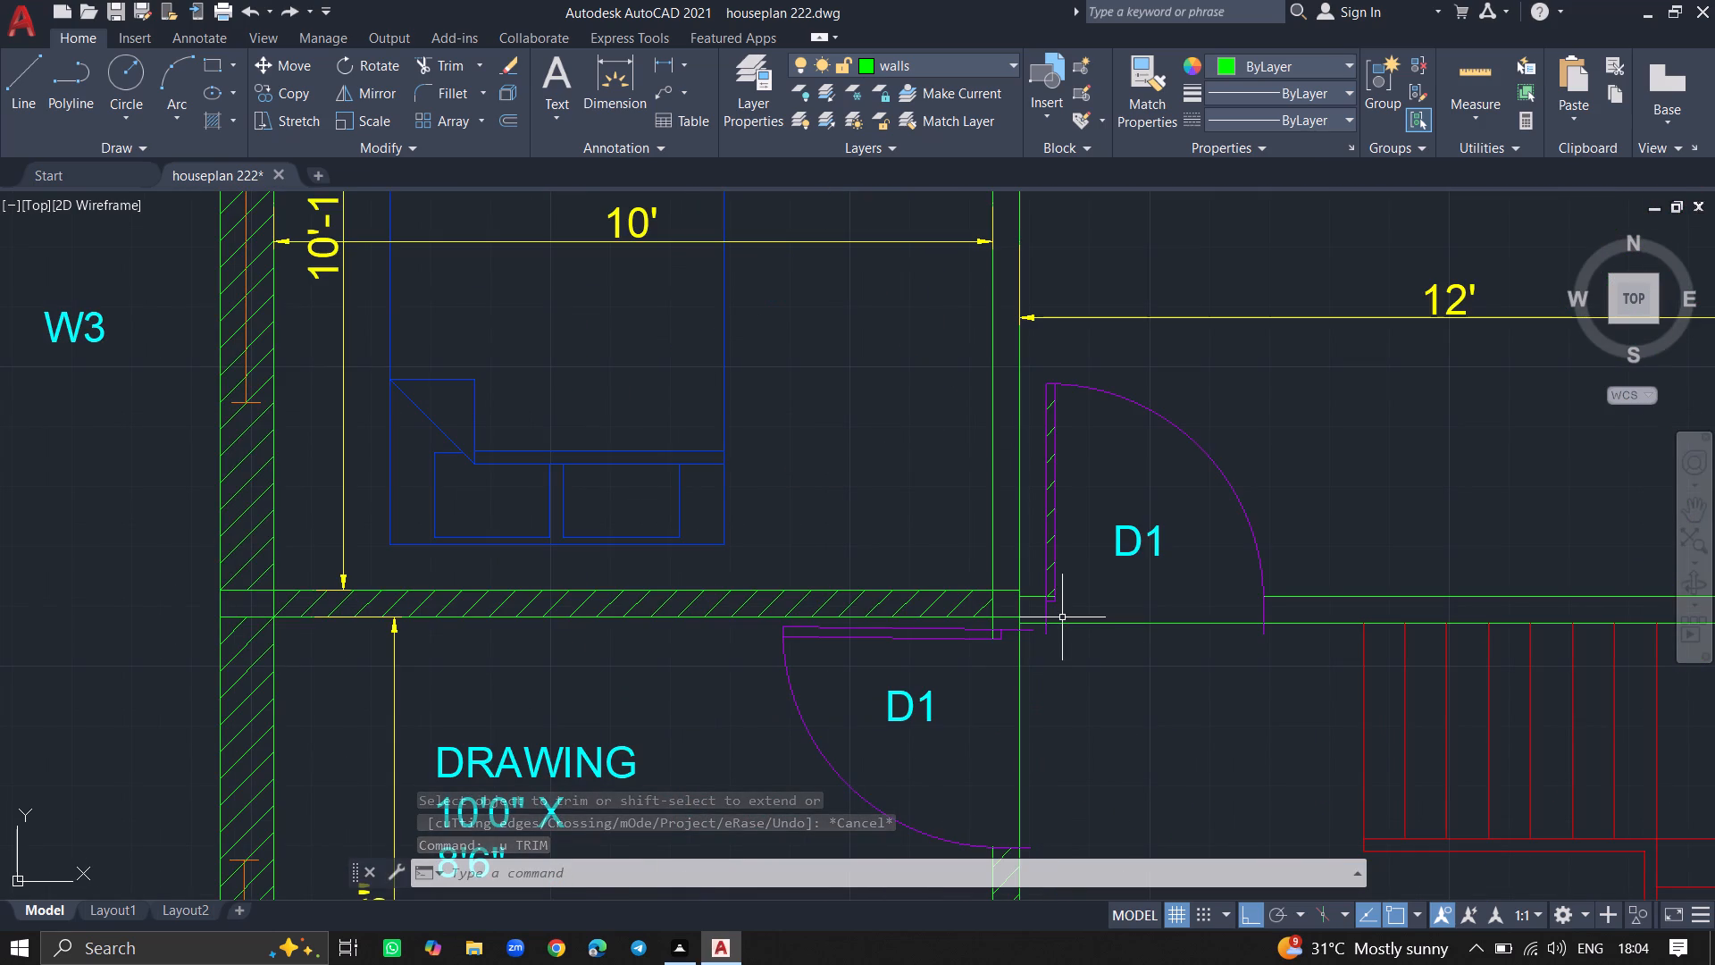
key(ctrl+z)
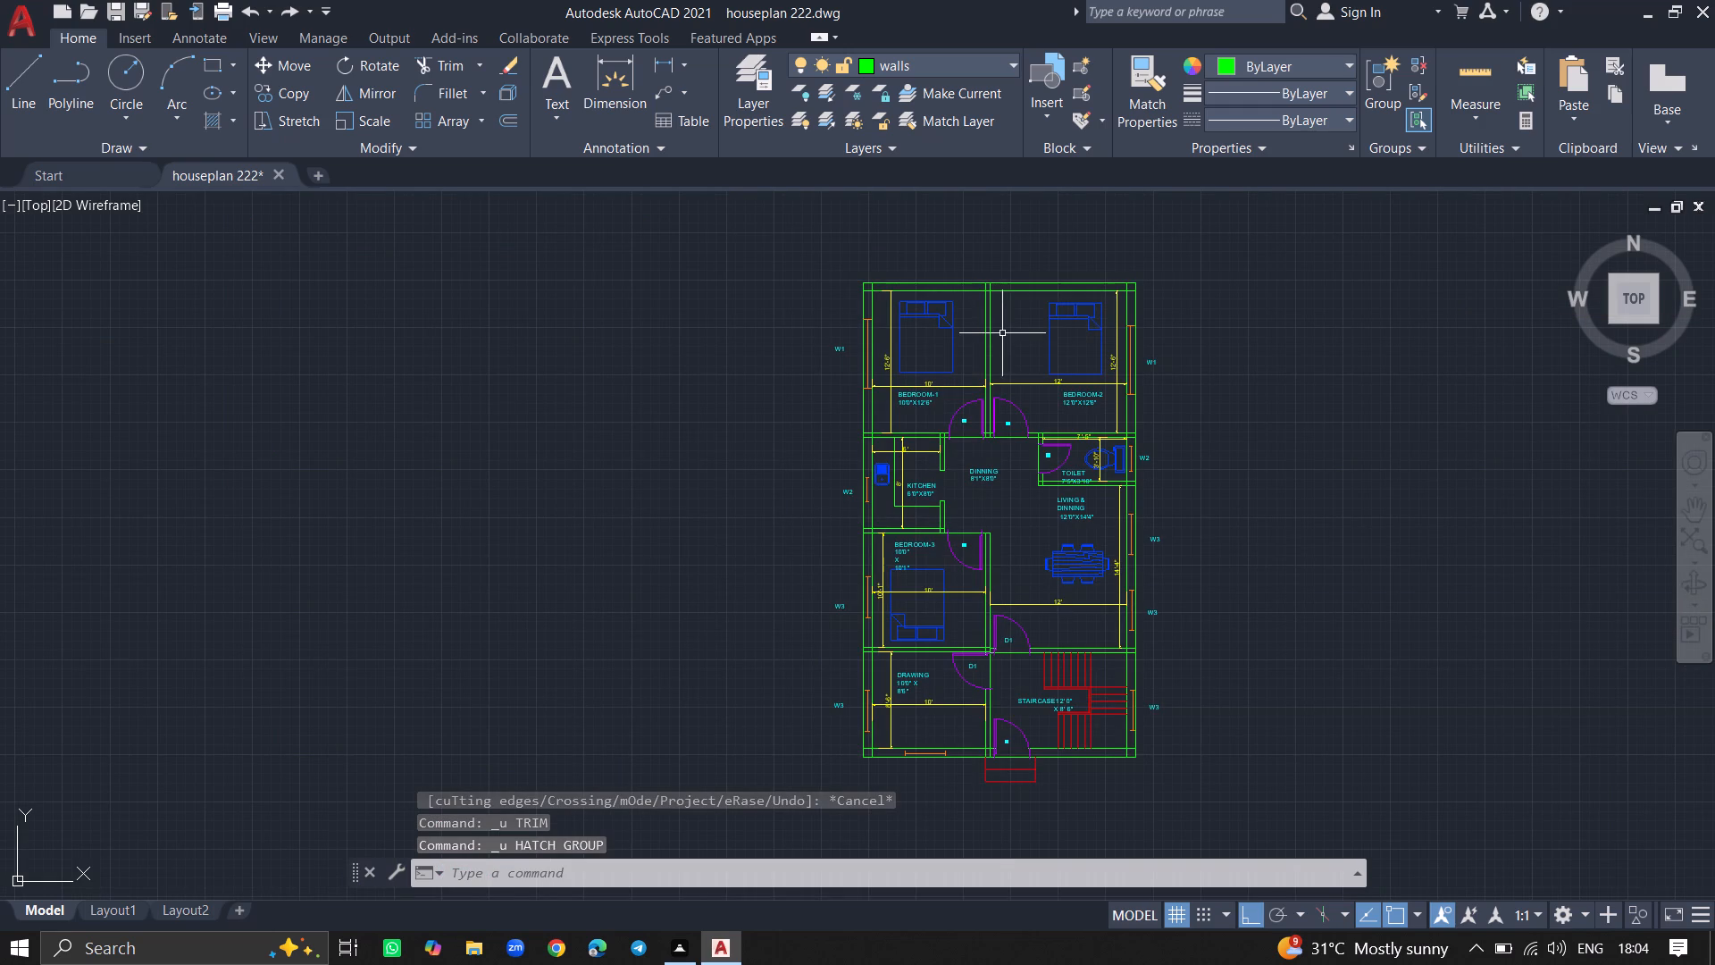
Hatch the upper outer walls of BEDROOM-1 and BEDROOM-2, their partition junction, BEDROOM-1's outer corner and its W1 window wall.
key(h)
key(Return)
ctrl+scroll(1076, 268, up, 3)
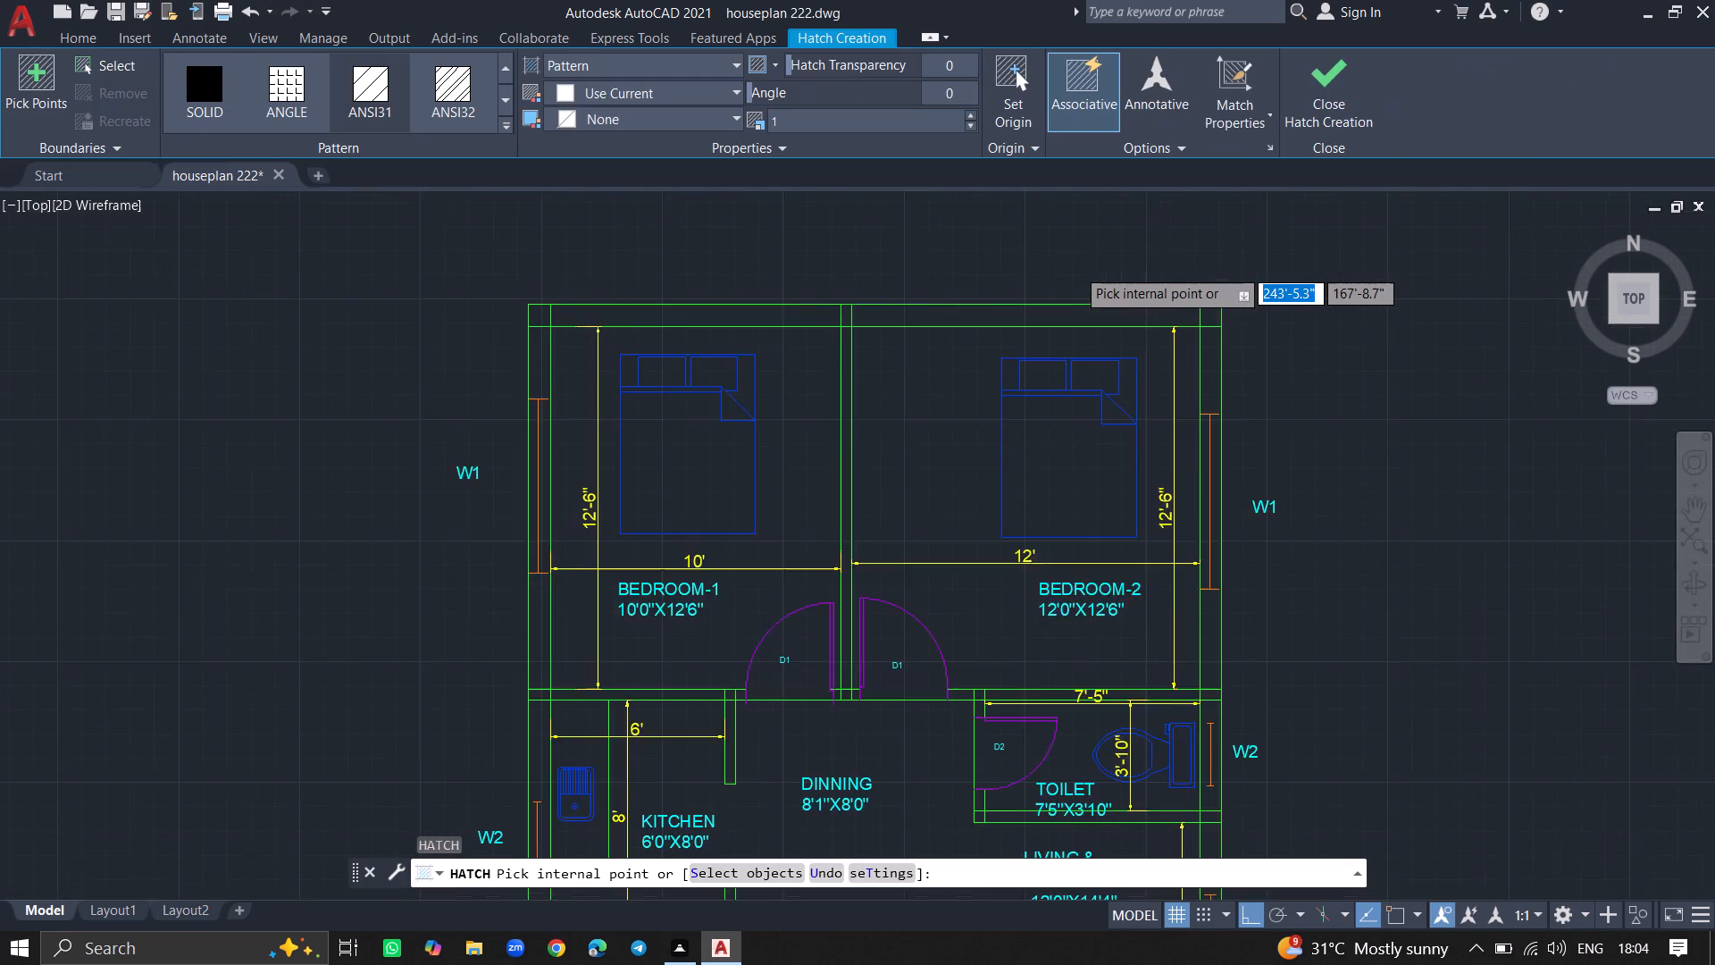
click(1095, 352)
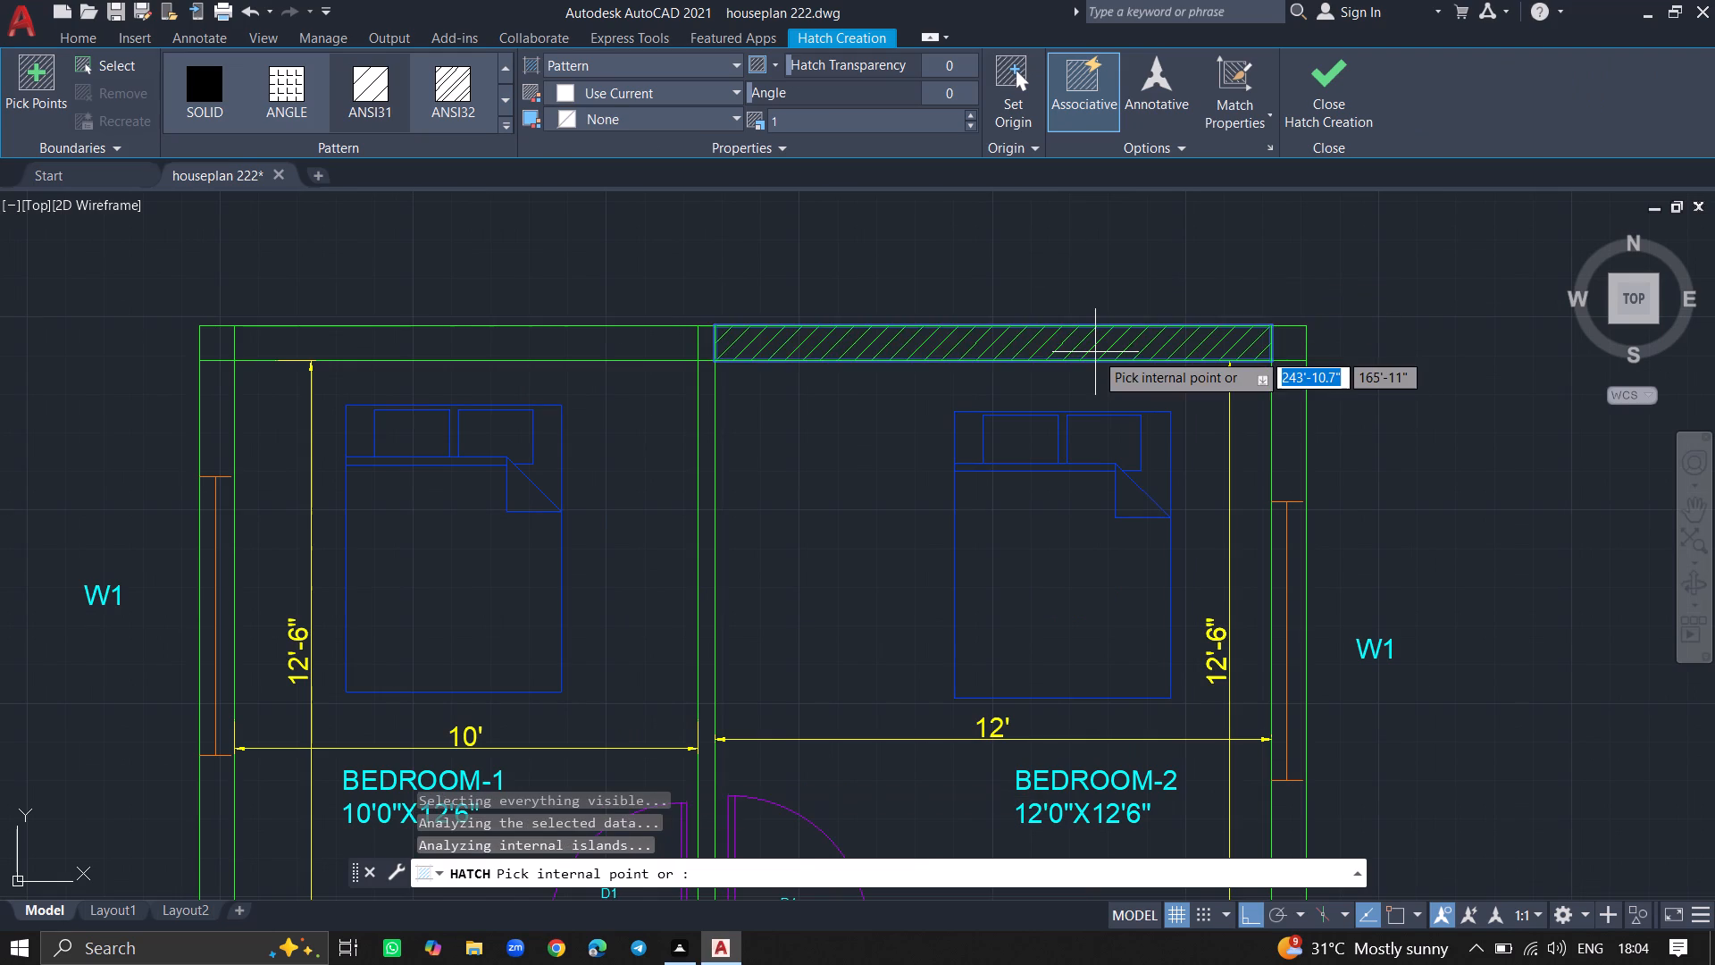
click(646, 350)
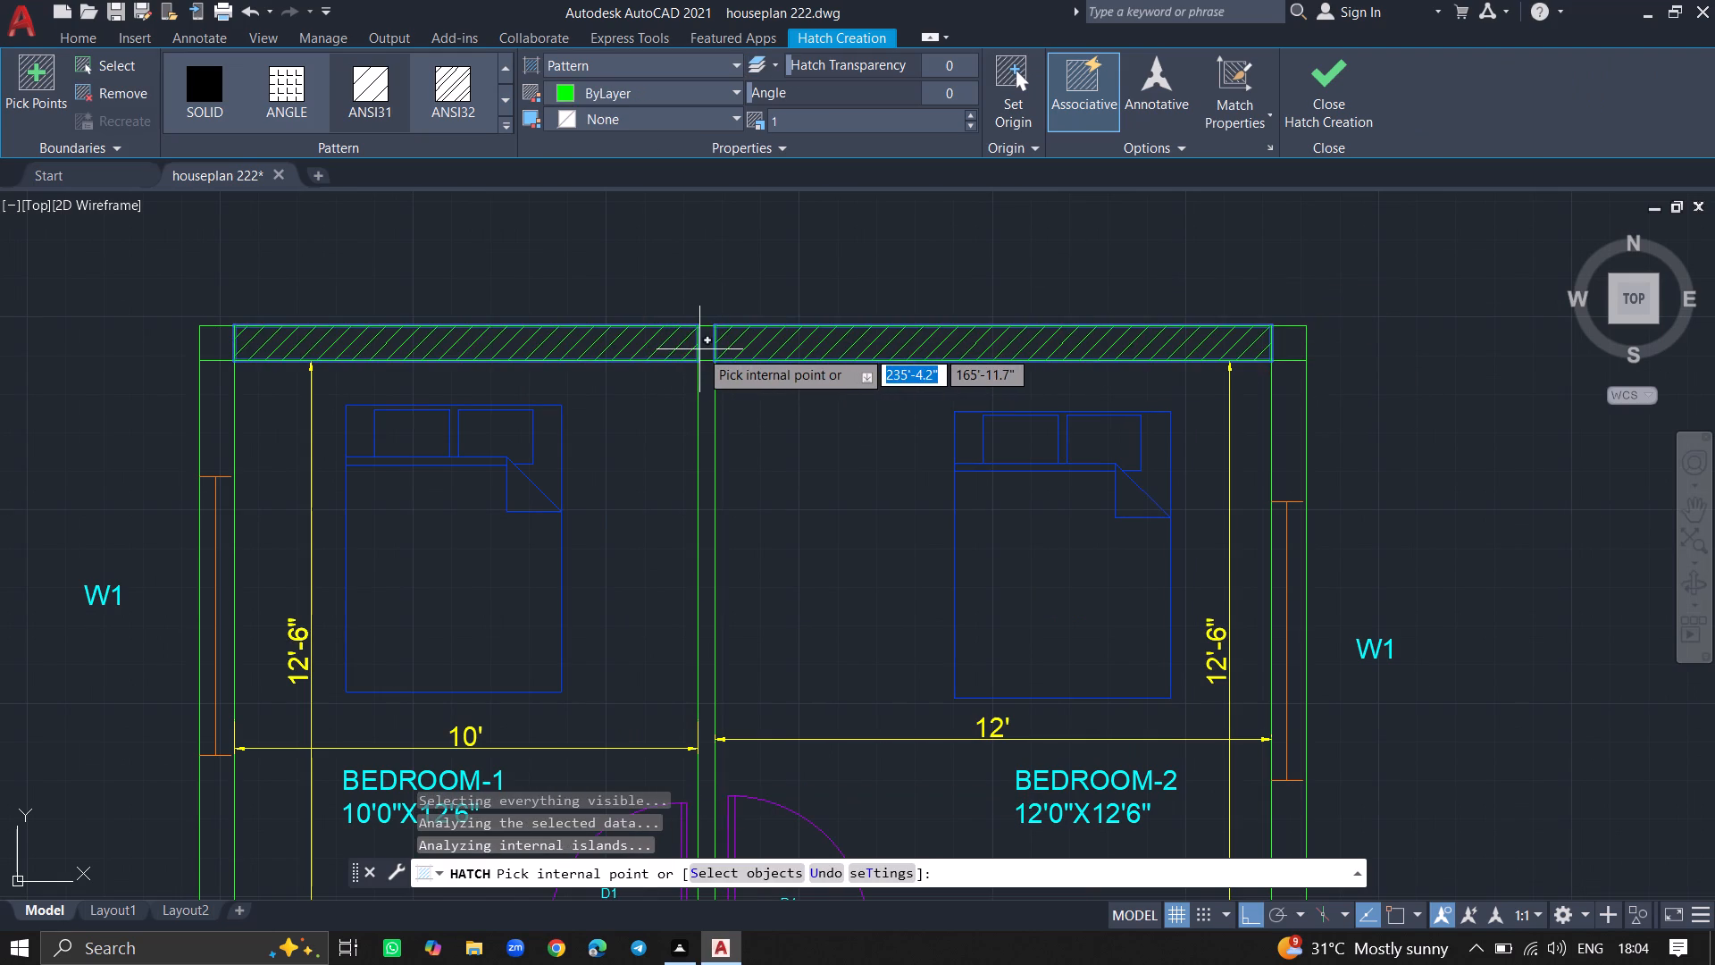
click(699, 349)
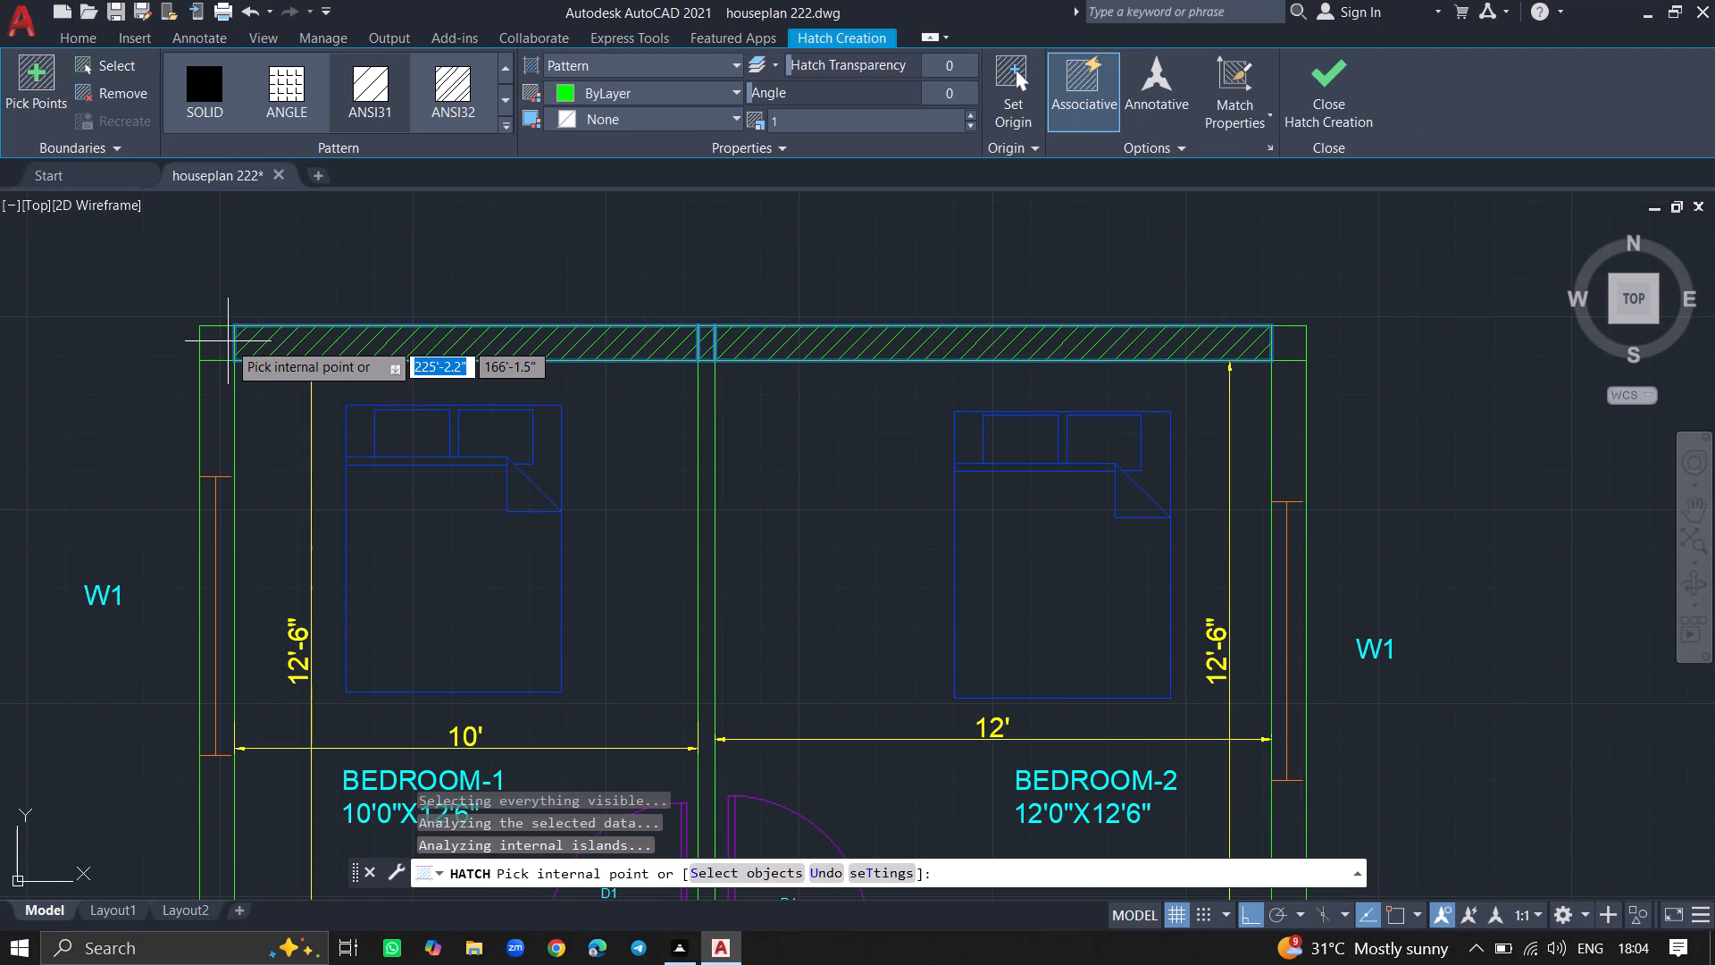
click(214, 341)
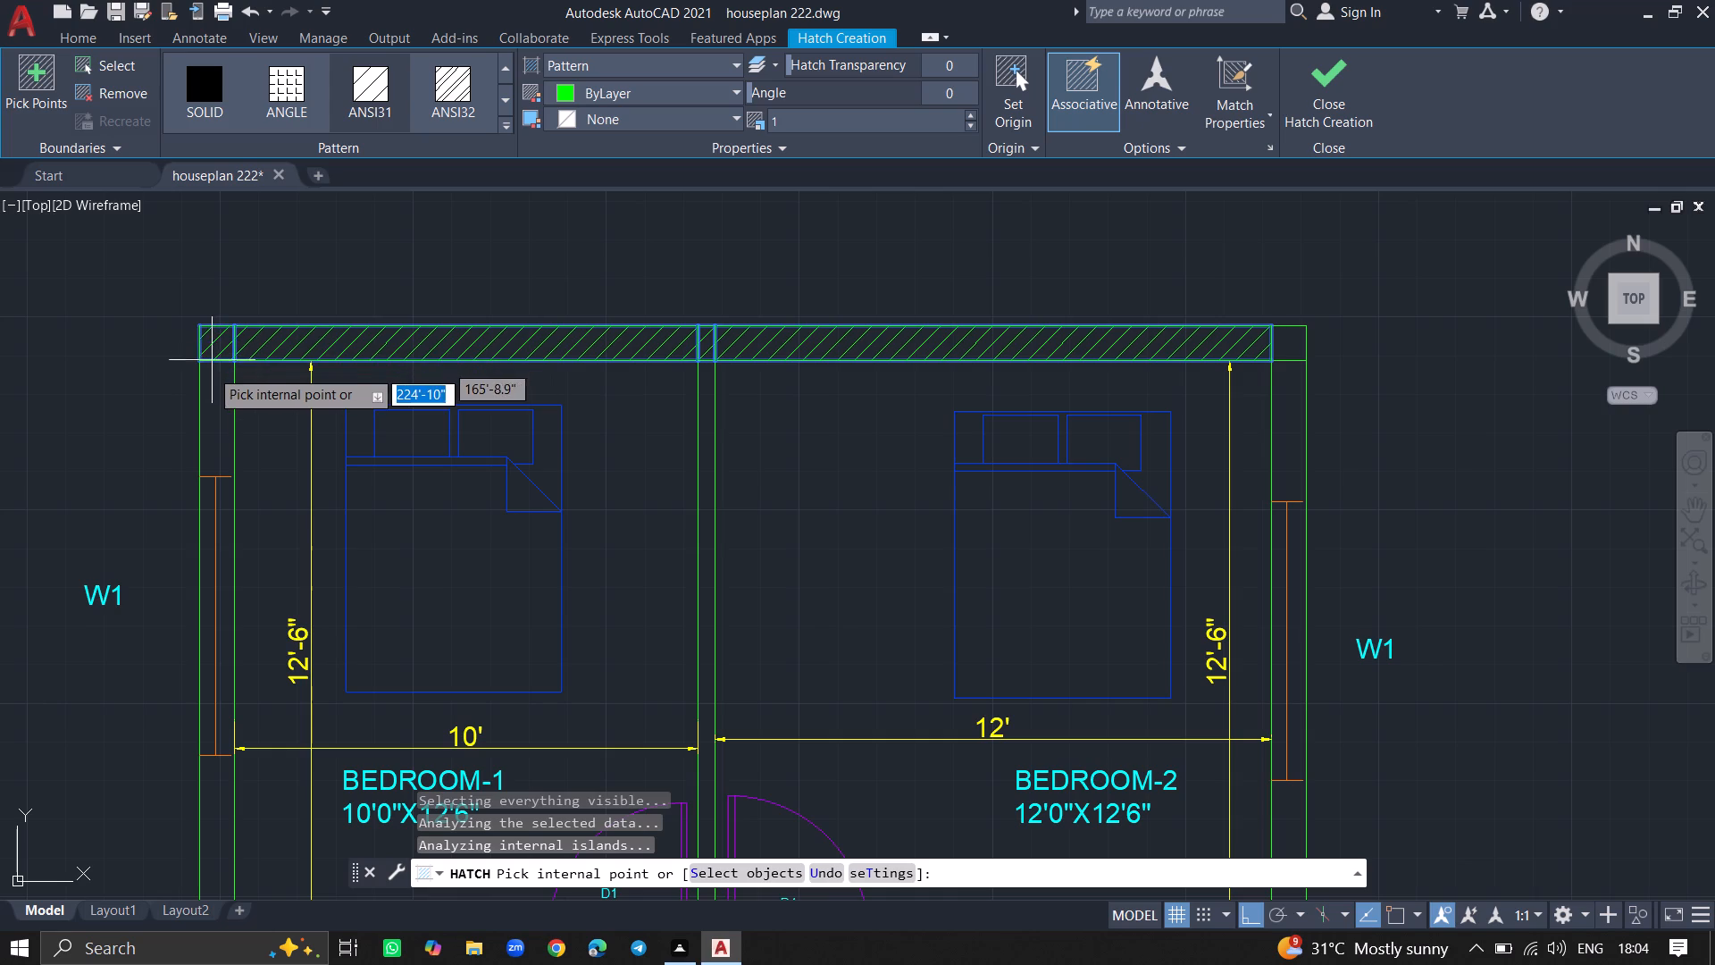
click(208, 424)
ctrl+scroll(208, 424, down, 8)
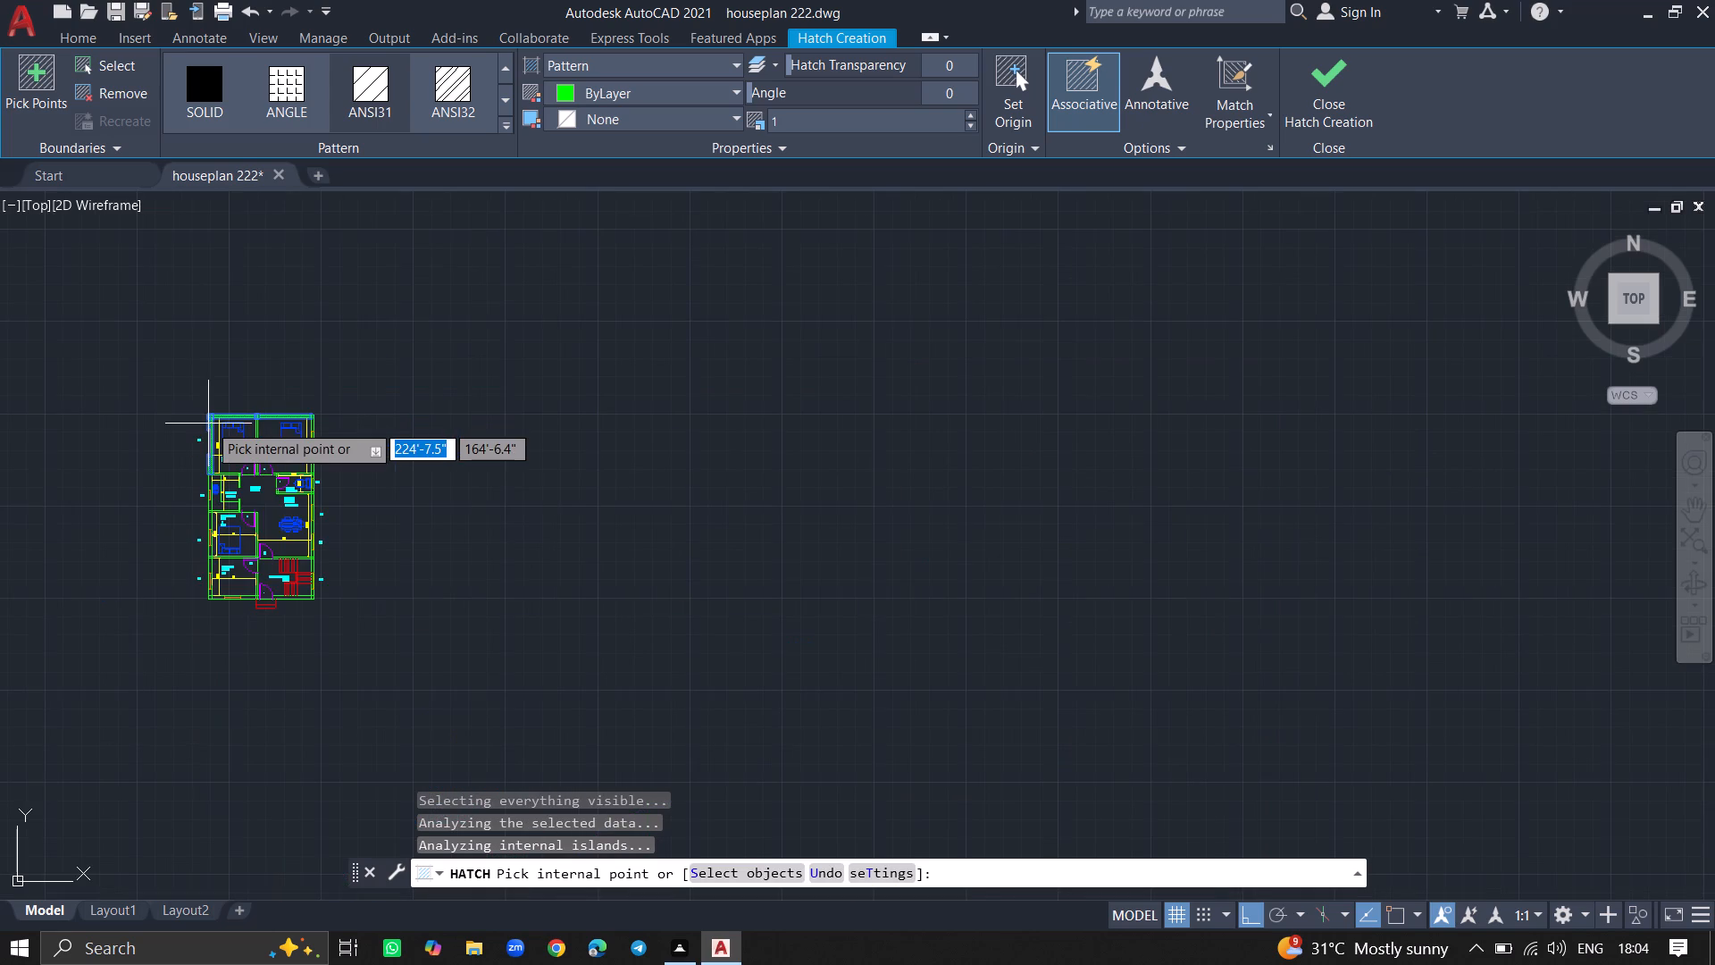
Extend the hatch to the W3 outer walls of BEDROOM-3 and the DRAWING room, their junction, and the wall between the two rooms.
ctrl+scroll(192, 594, up, 4)
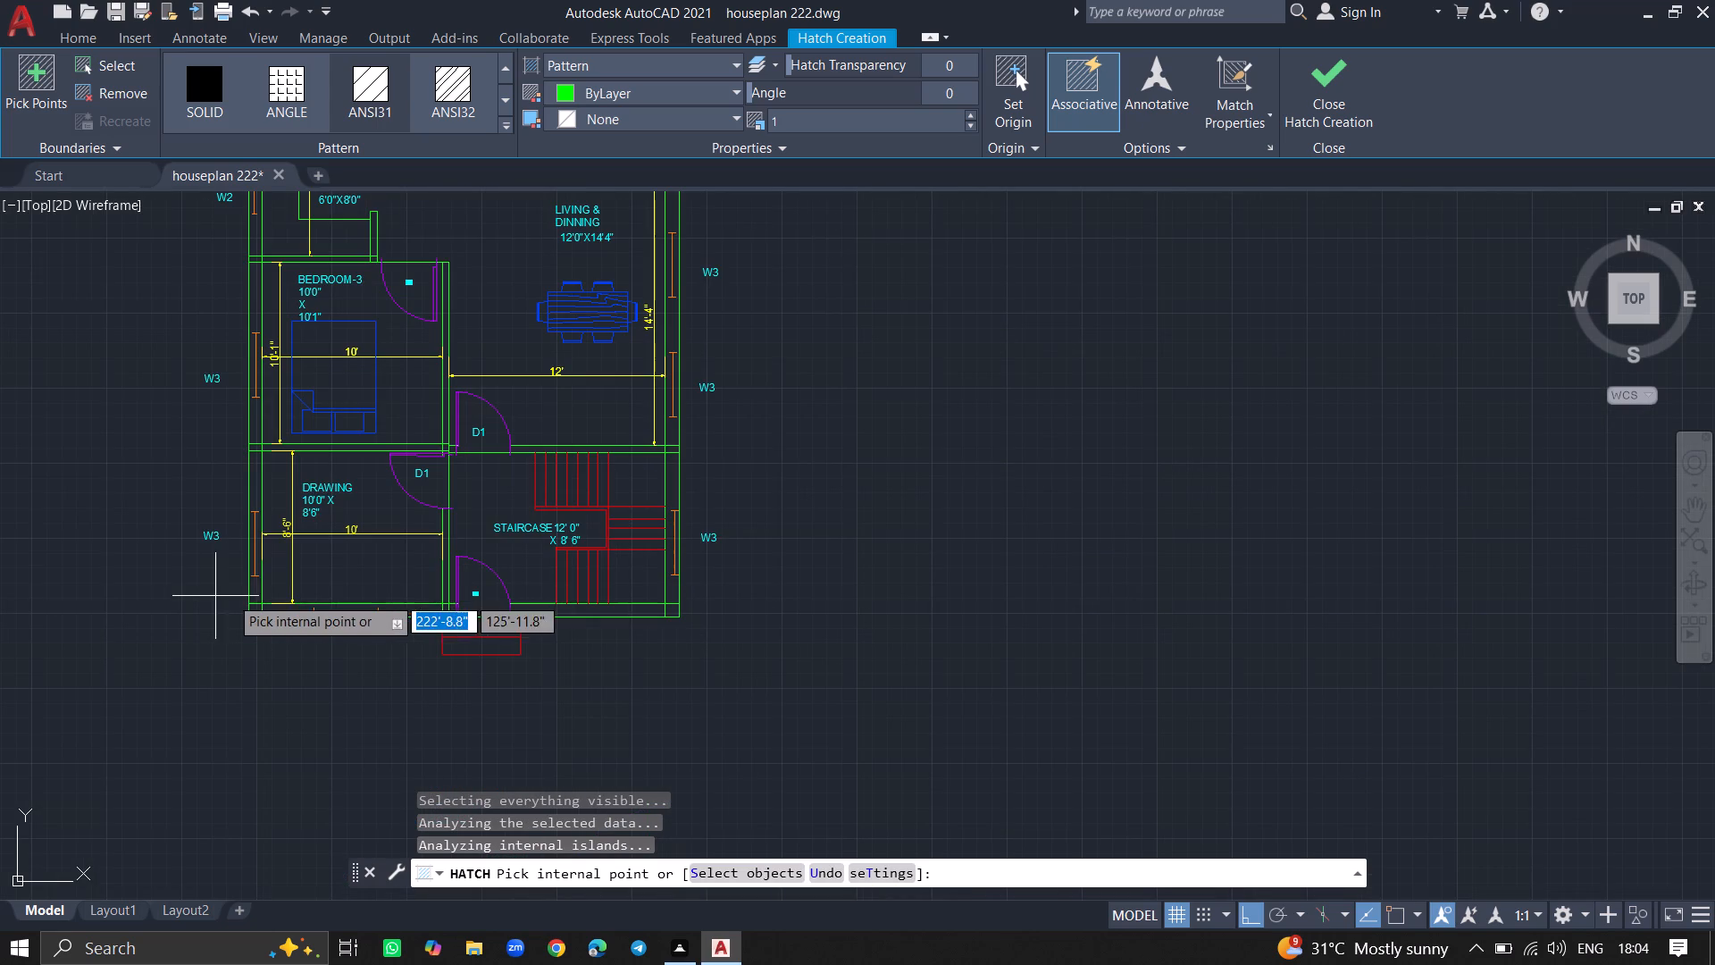
click(255, 575)
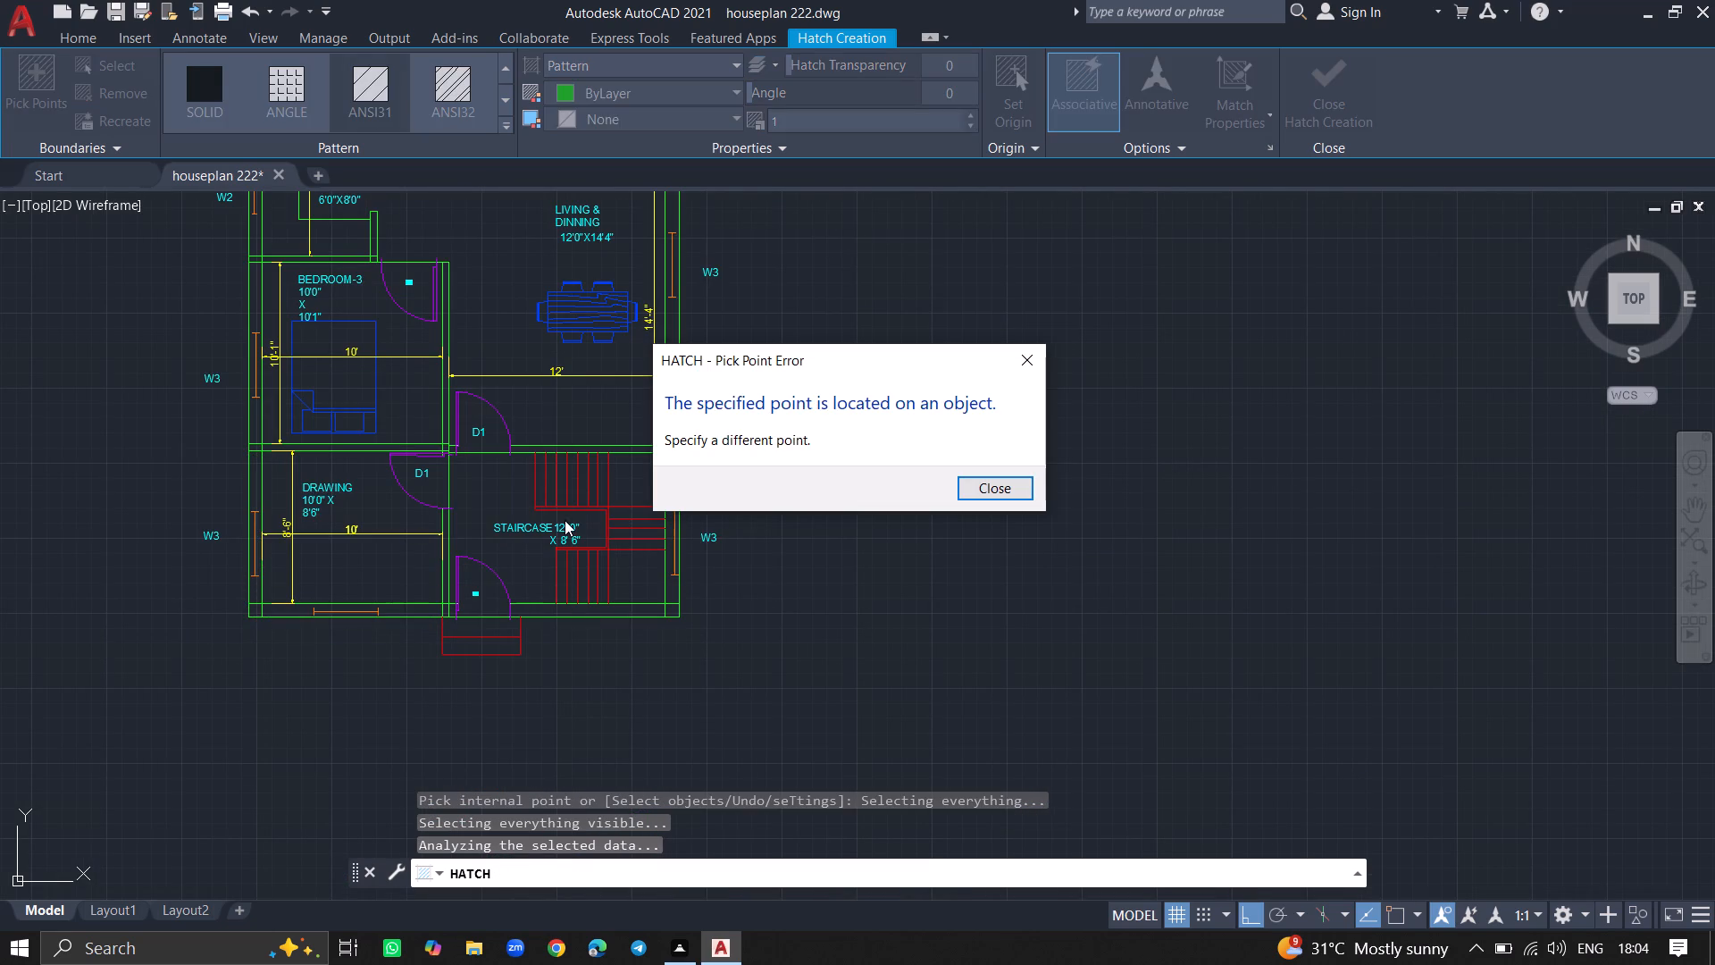
click(1008, 475)
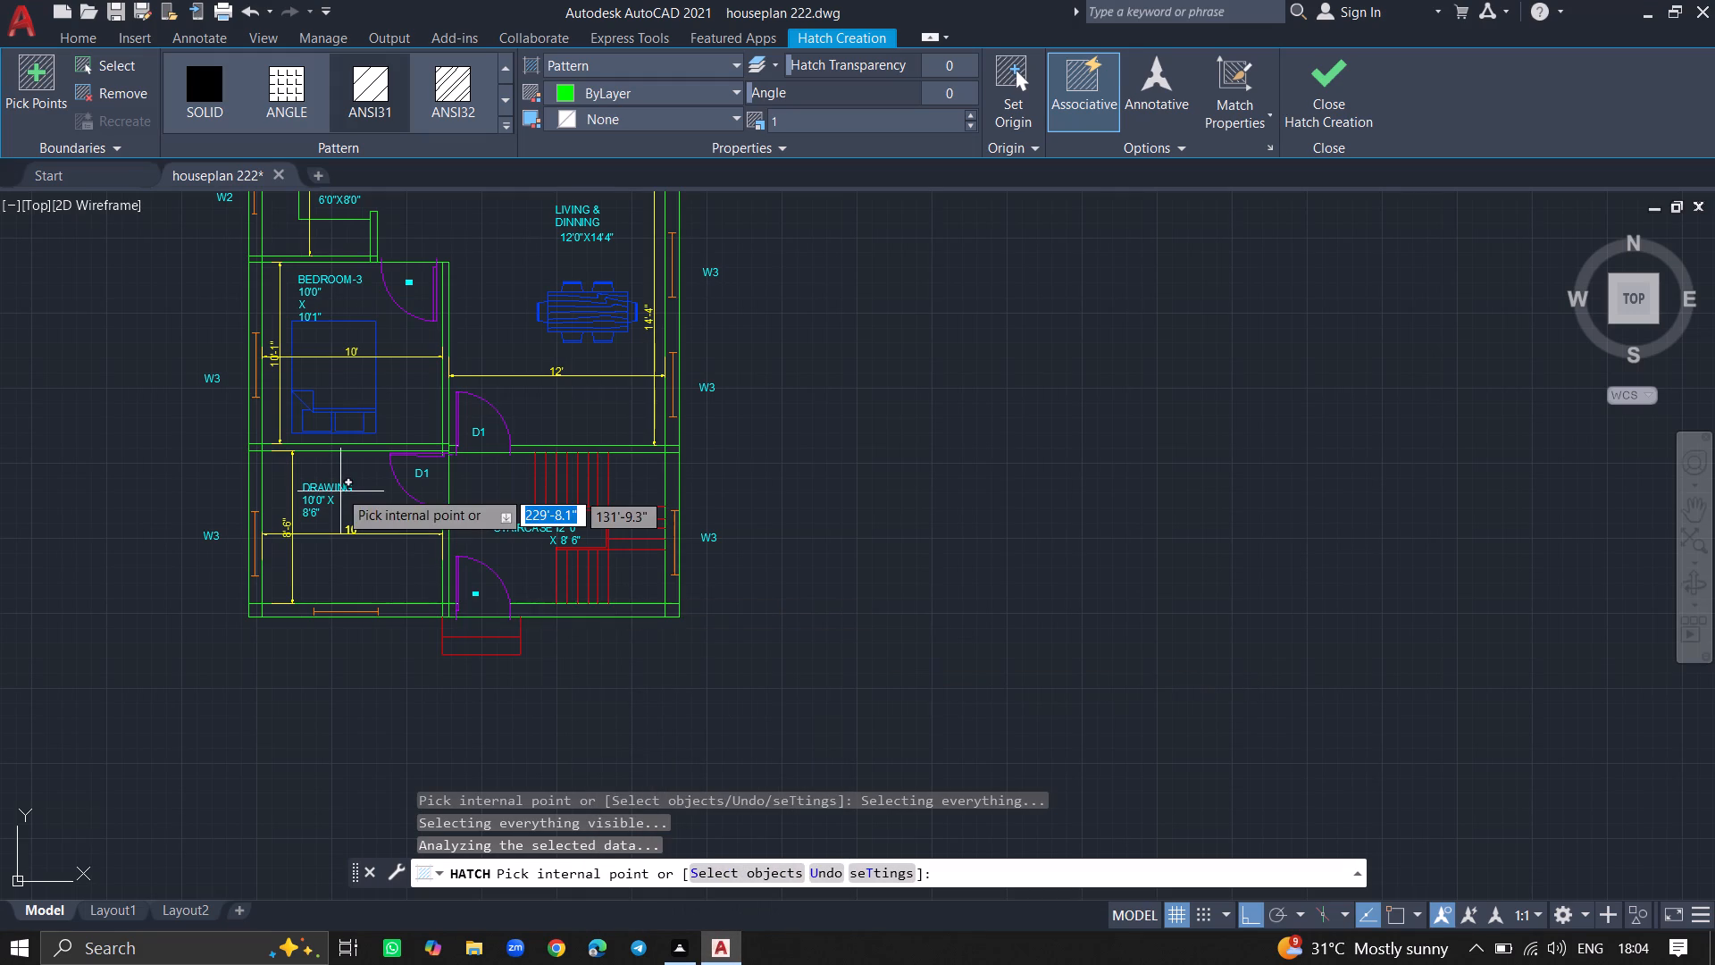
ctrl+scroll(222, 428, up, 3)
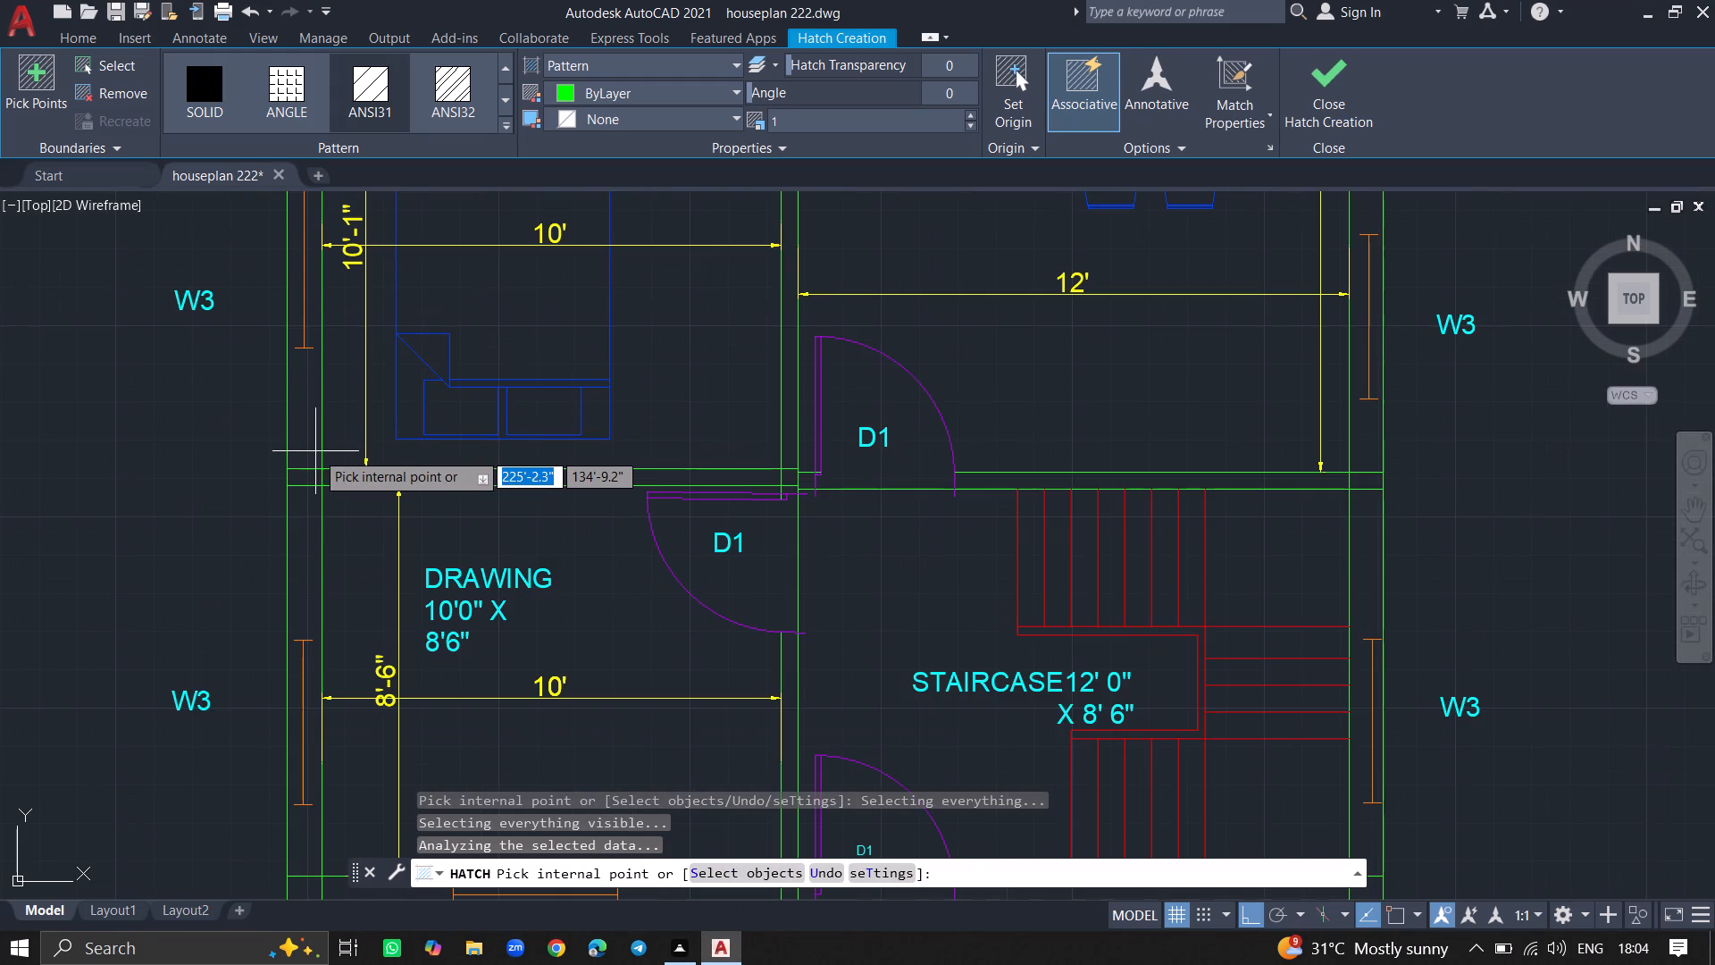
click(306, 447)
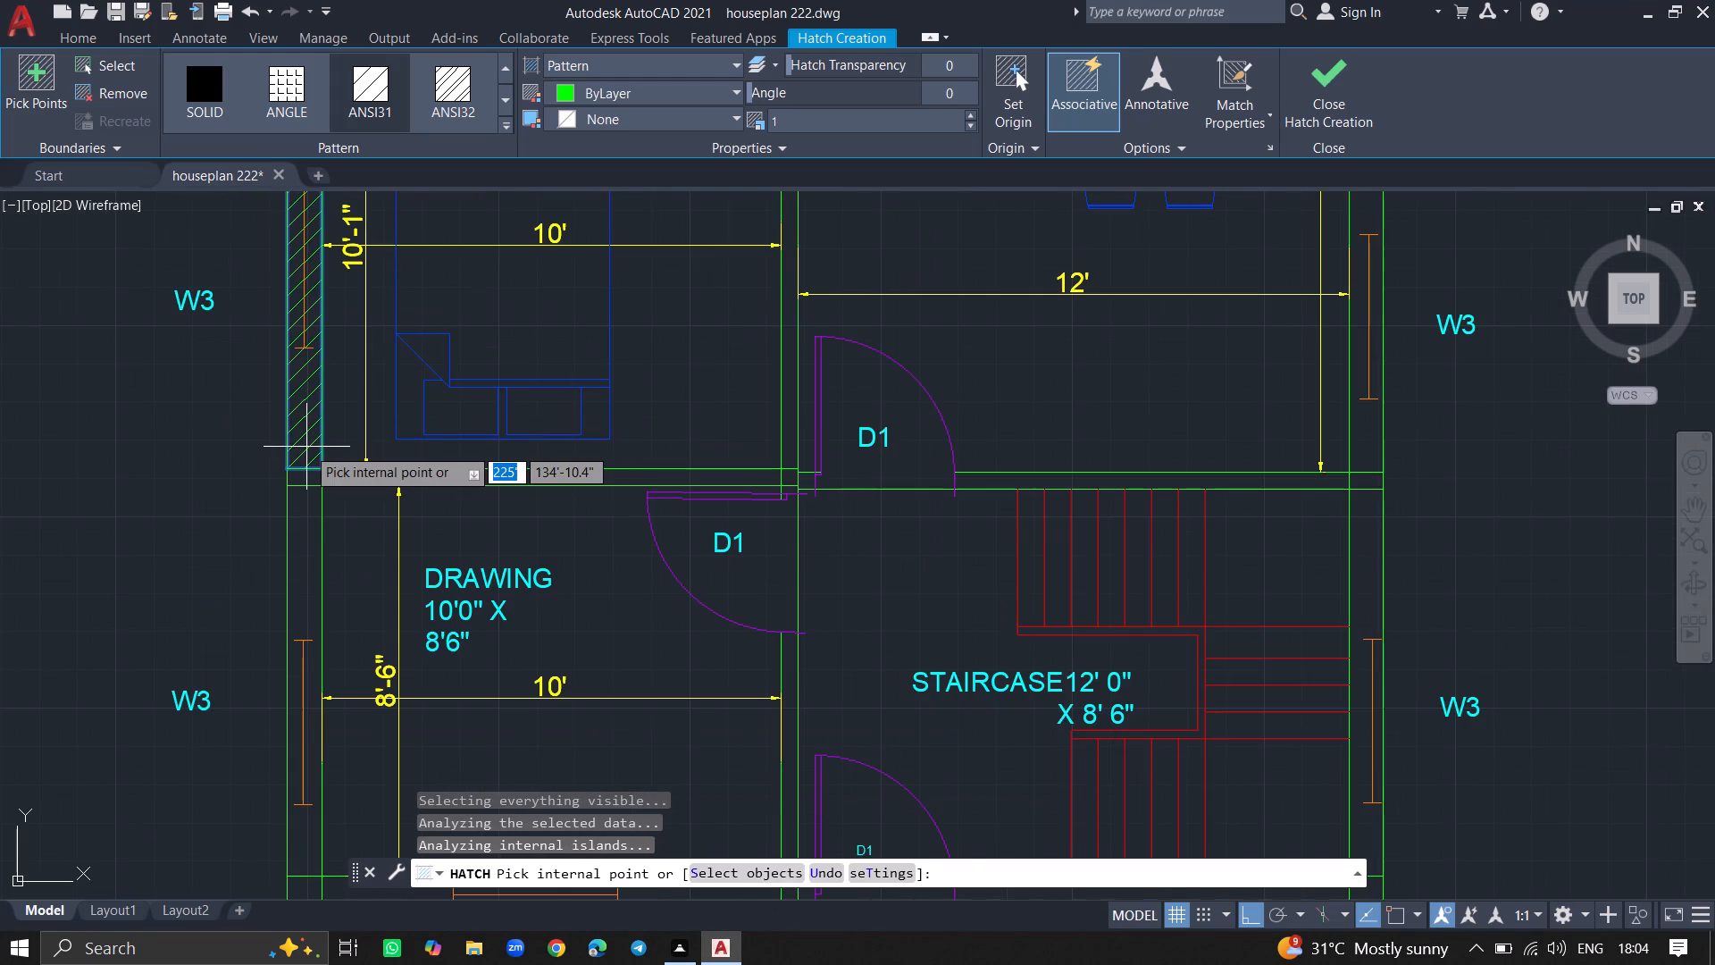
click(294, 515)
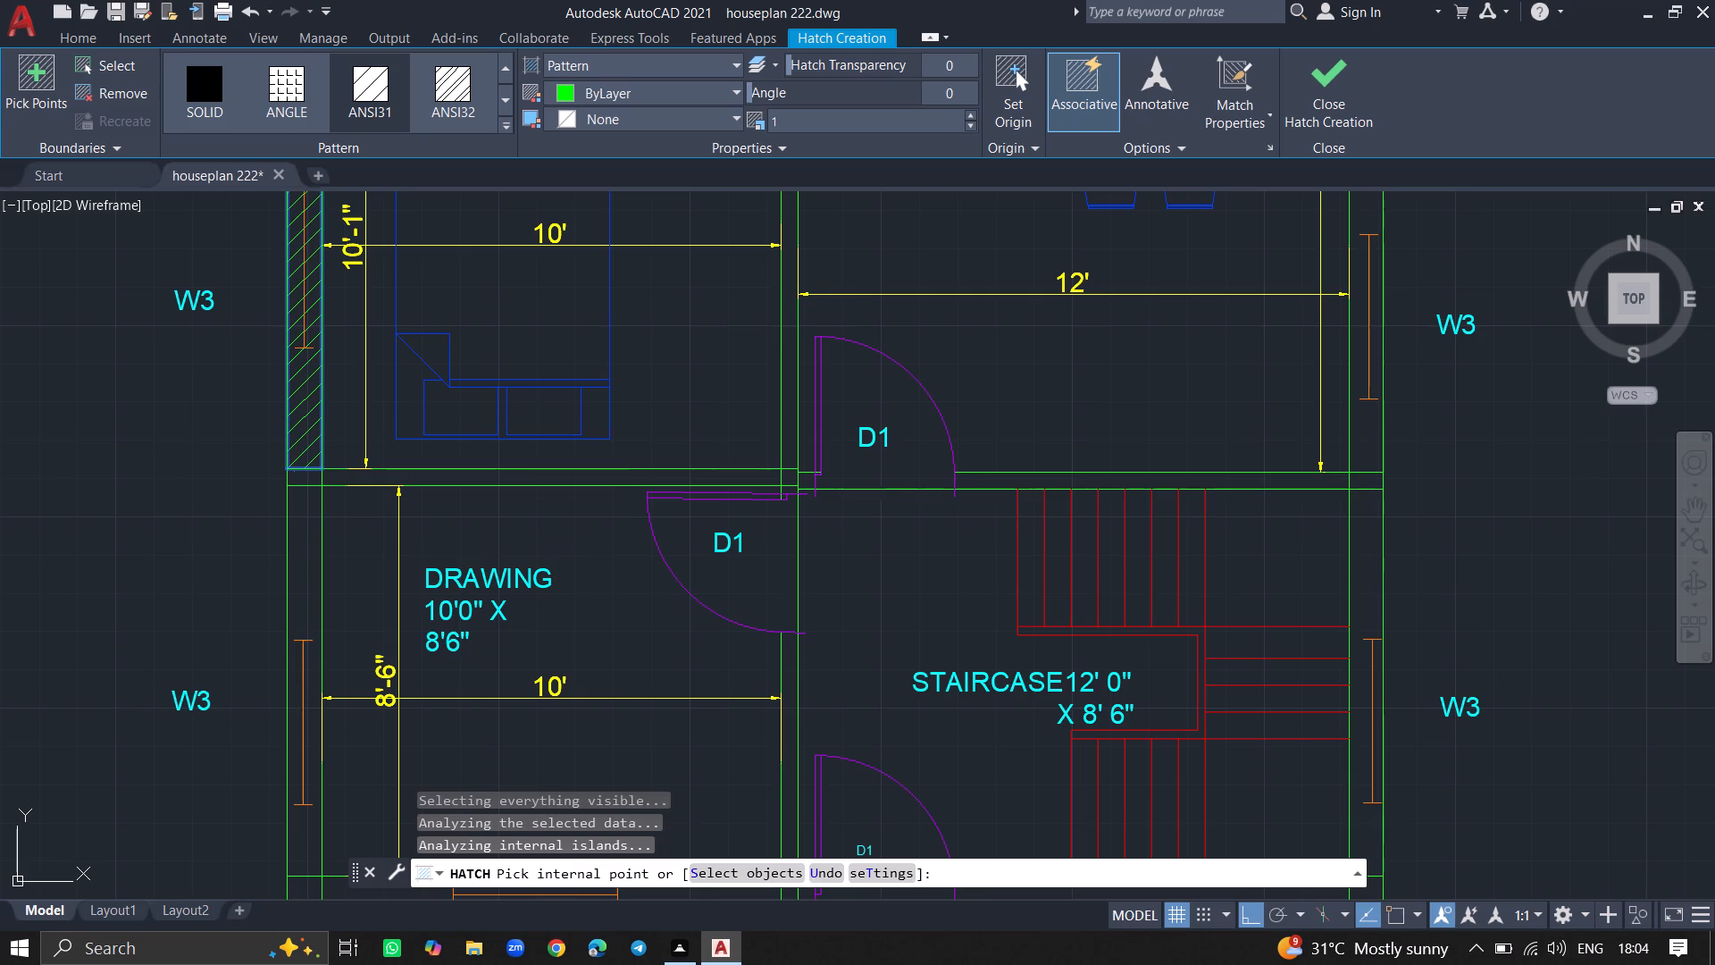
click(301, 479)
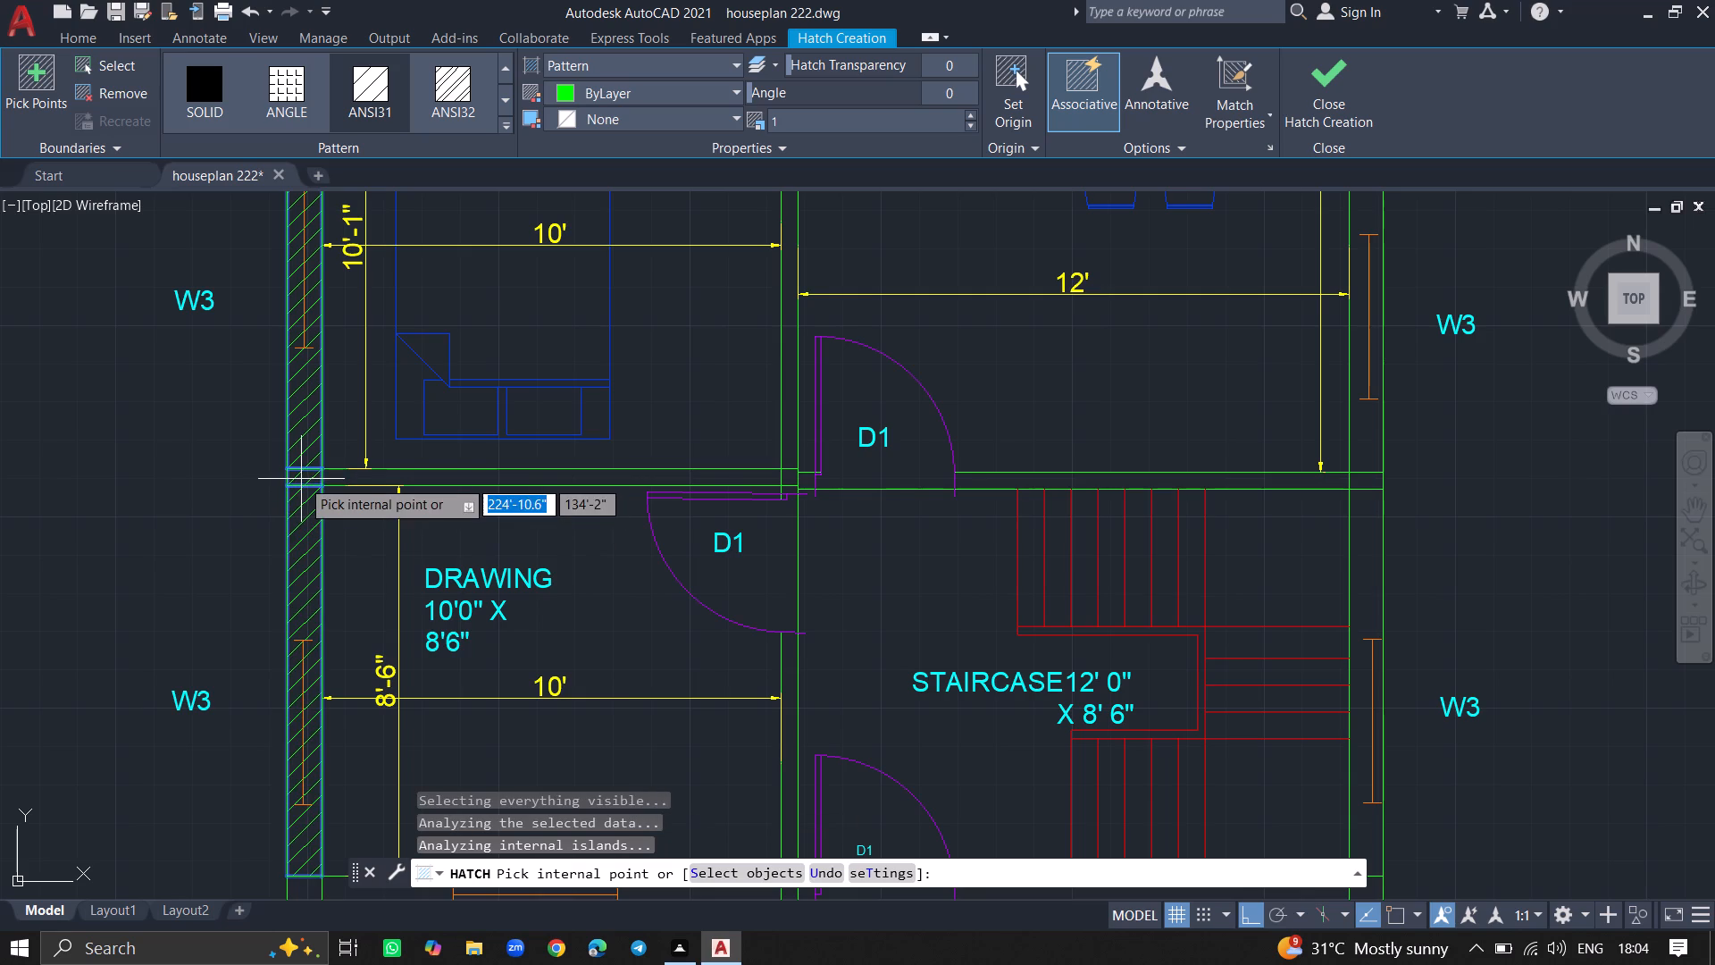
click(338, 473)
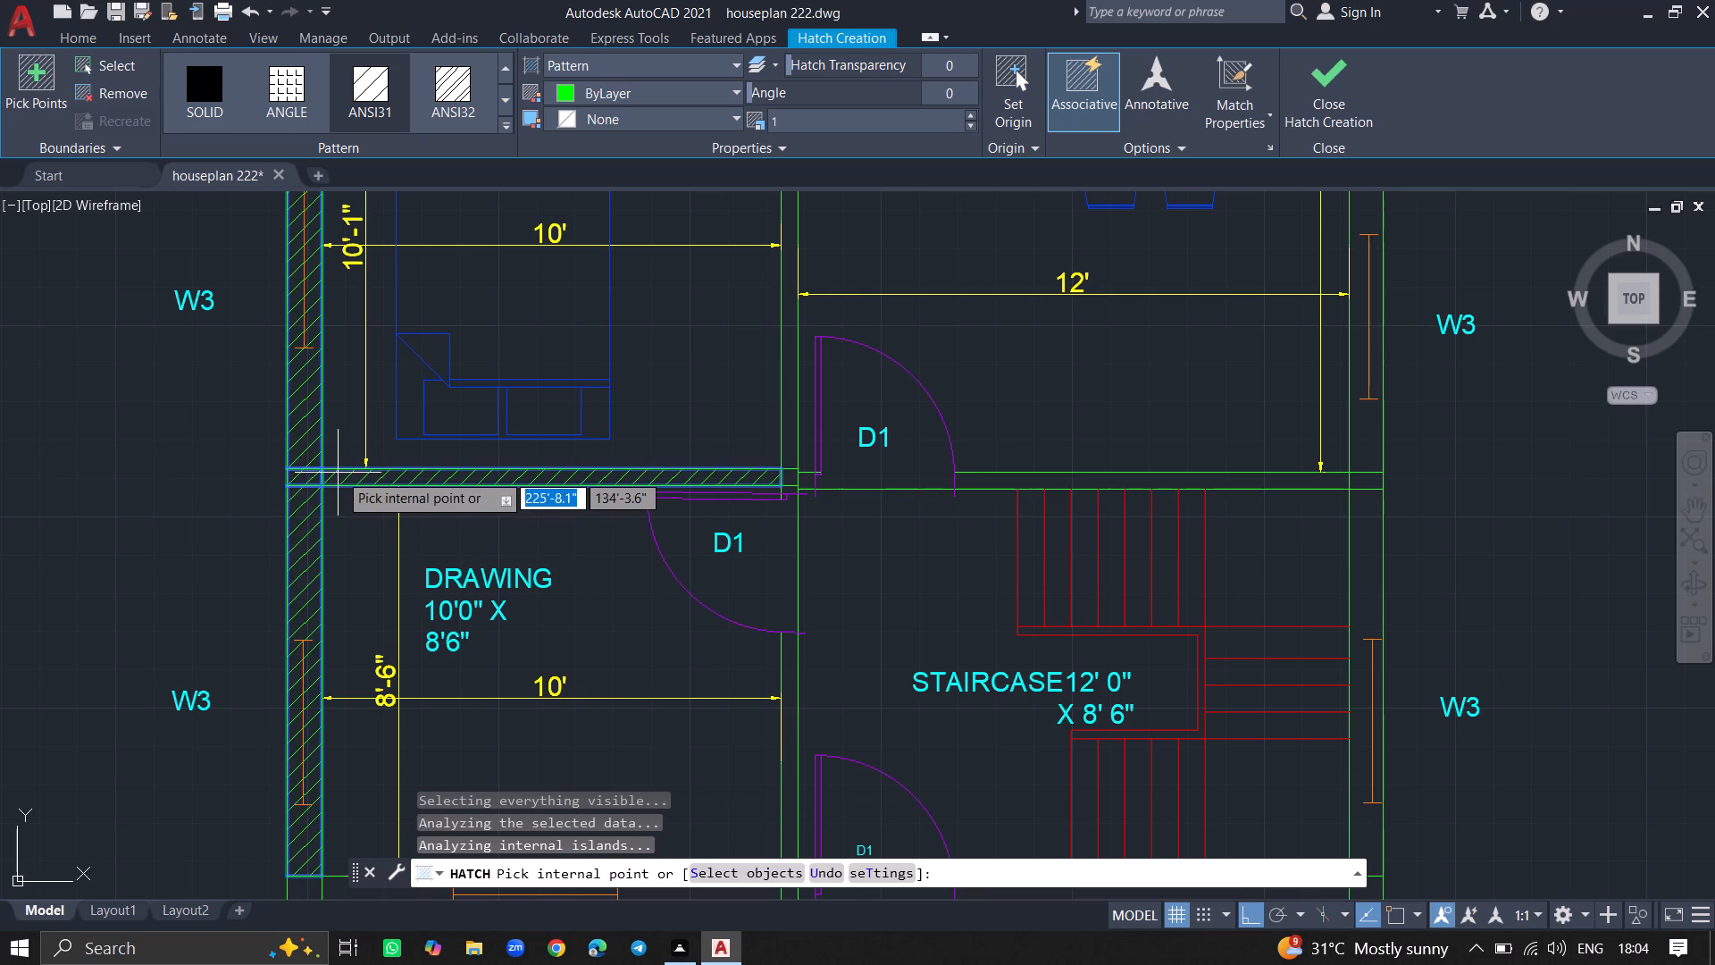
Extend the hatch to the living room/staircase wall, both rooms' W3 outer walls and their junction, and the DRAWING/staircase and BEDROOM-3/living partitions.
click(1234, 483)
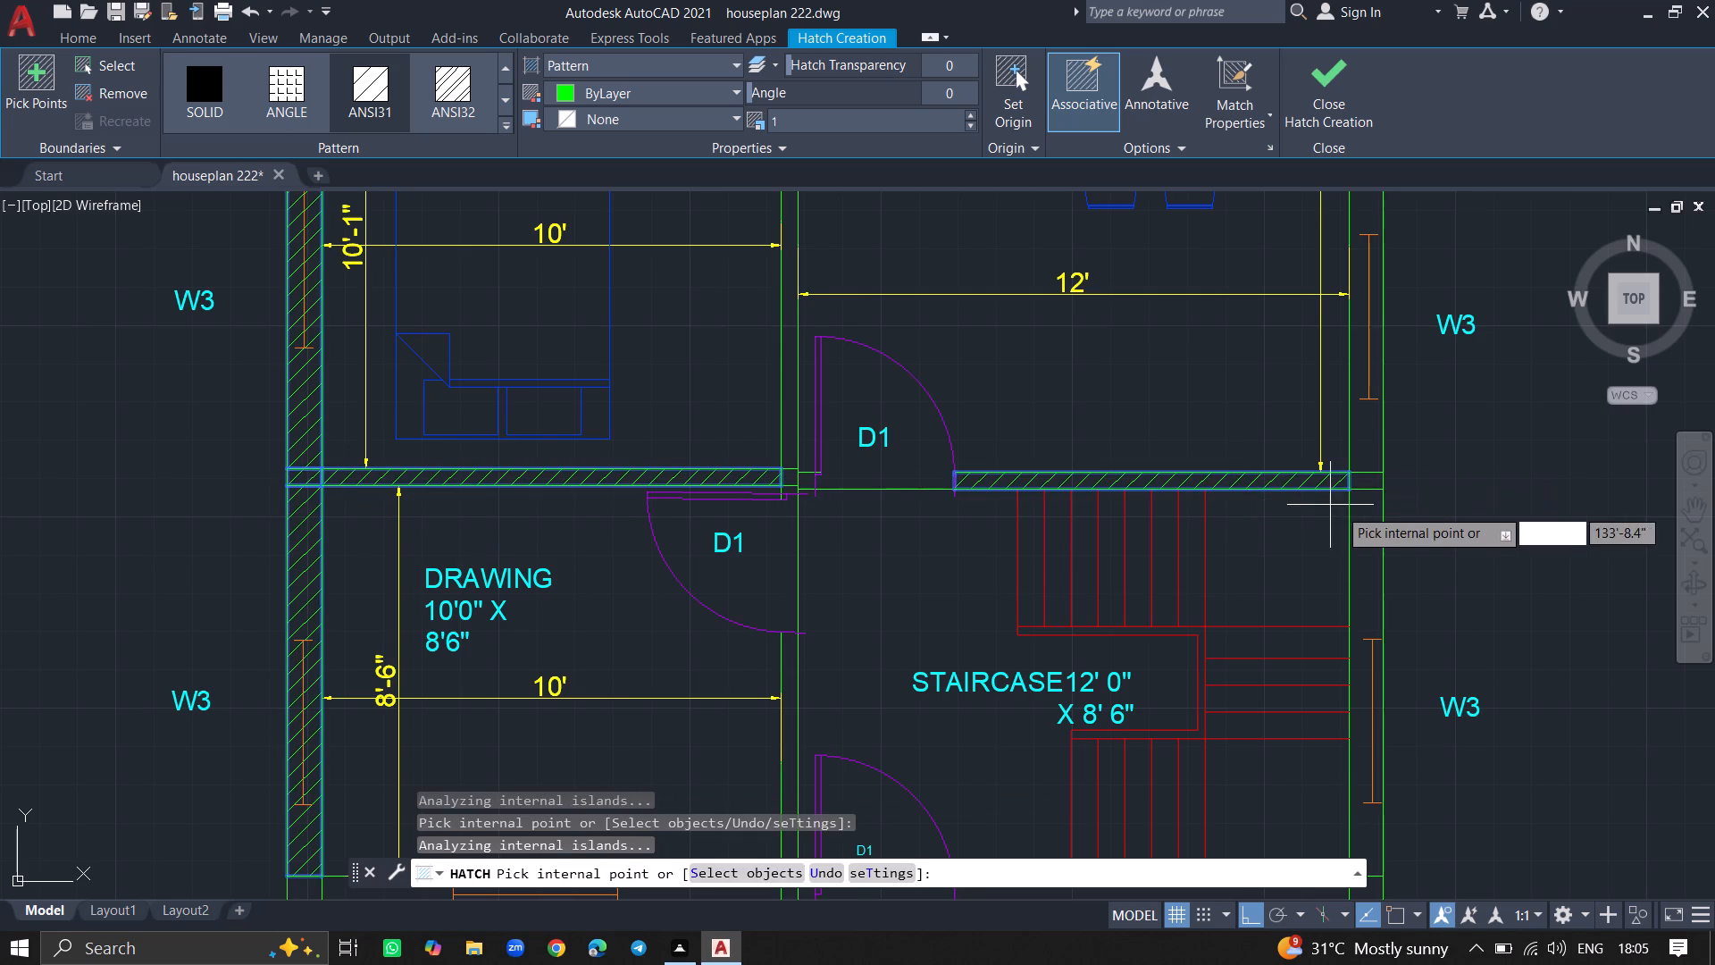
click(1354, 517)
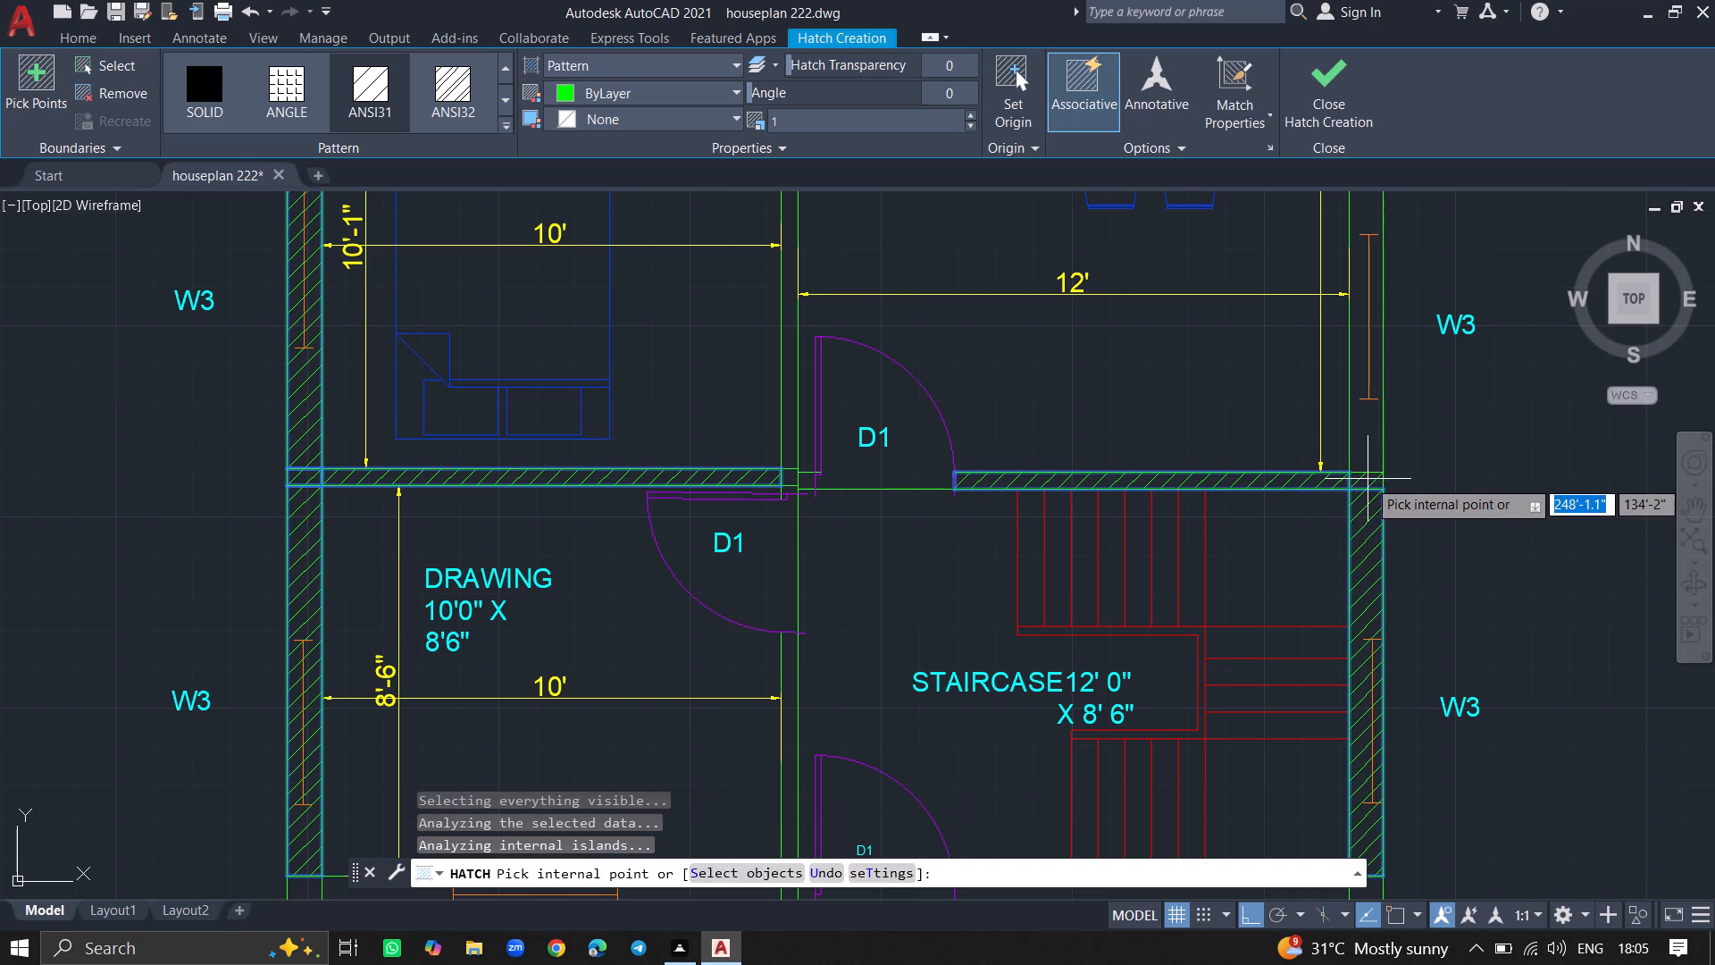
click(1368, 479)
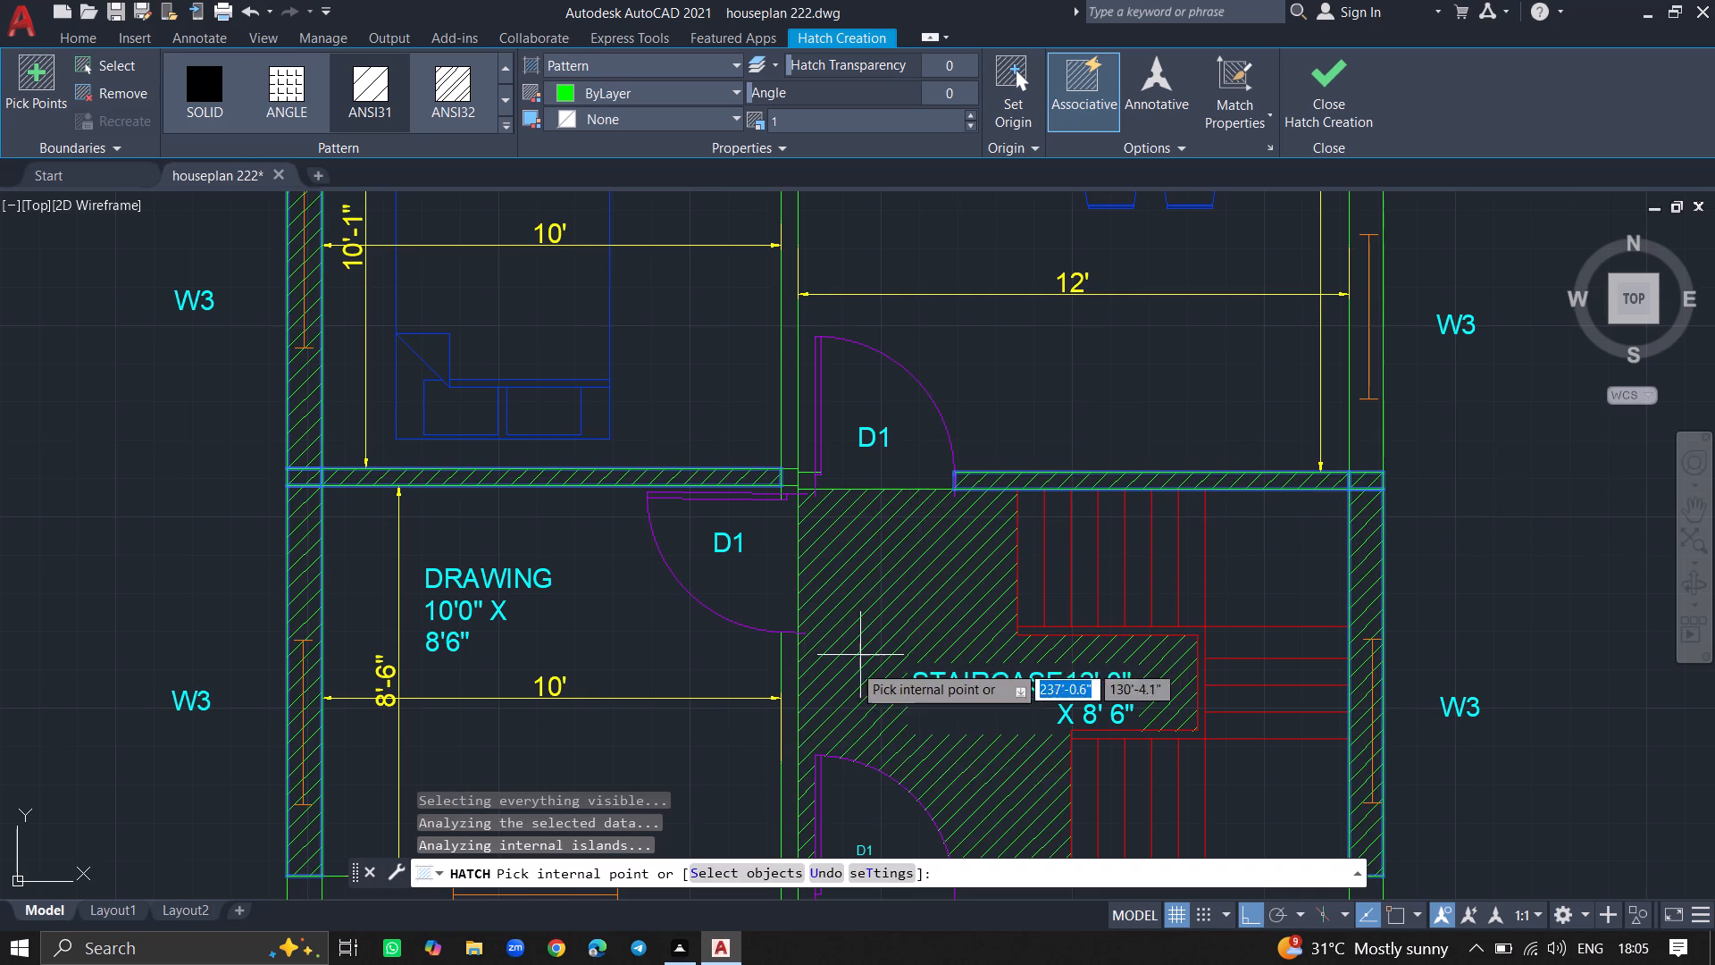
click(788, 747)
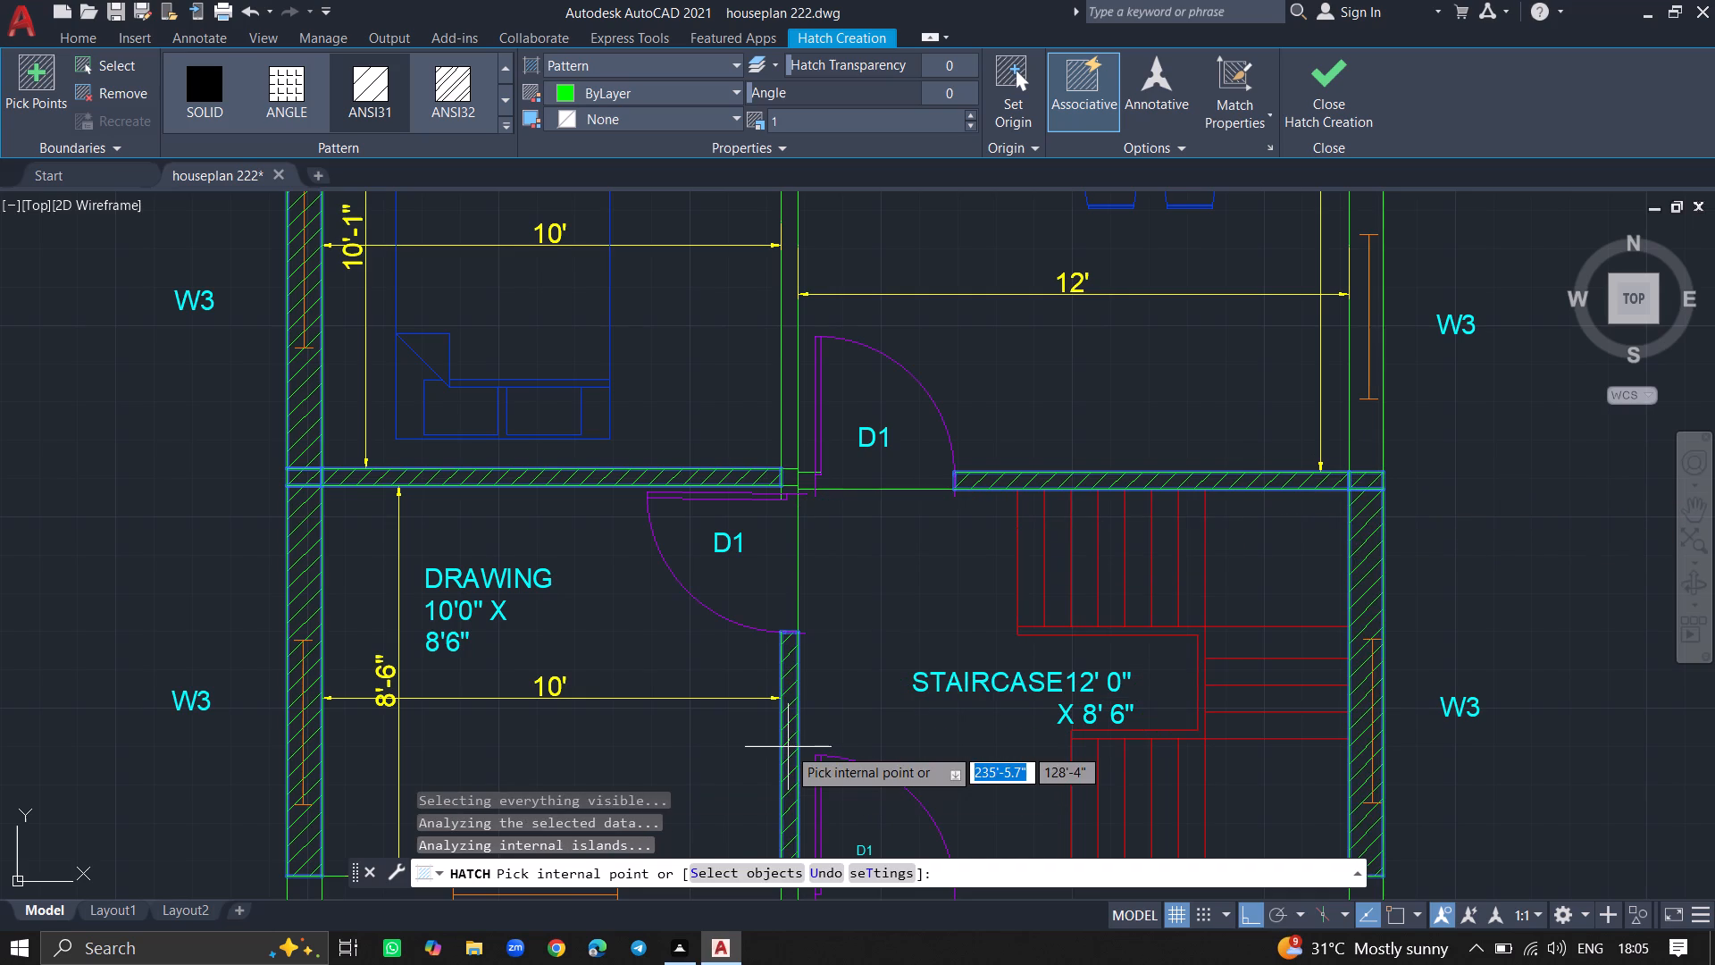
click(785, 359)
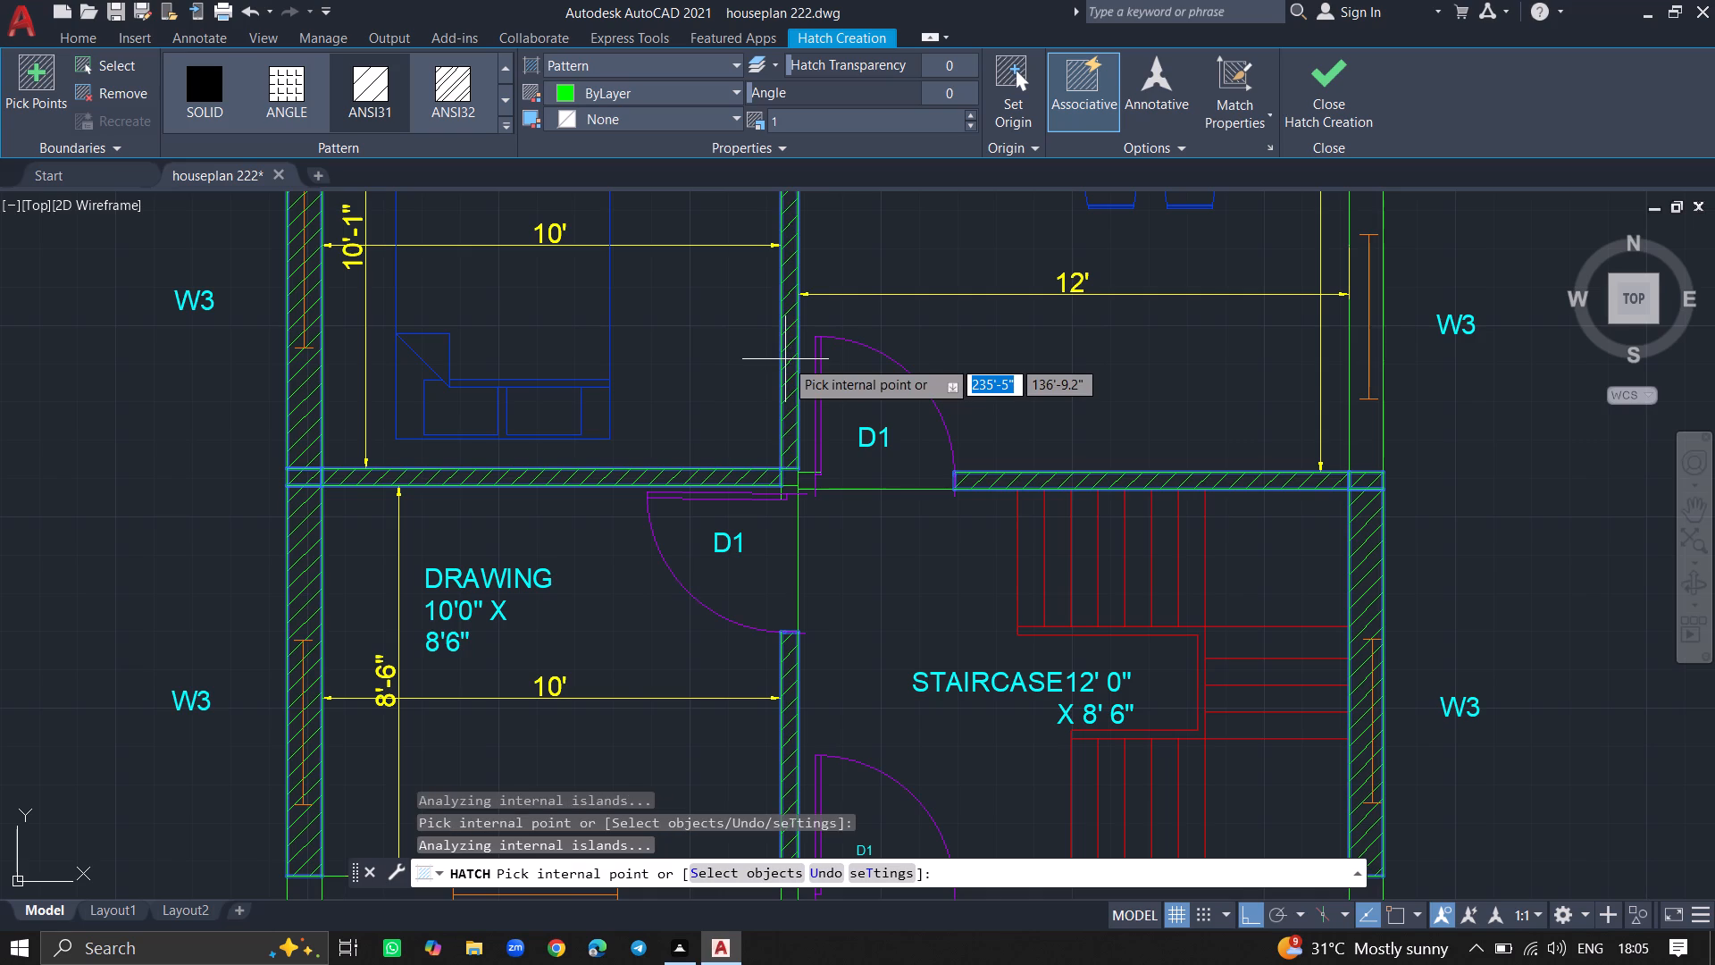
click(1370, 346)
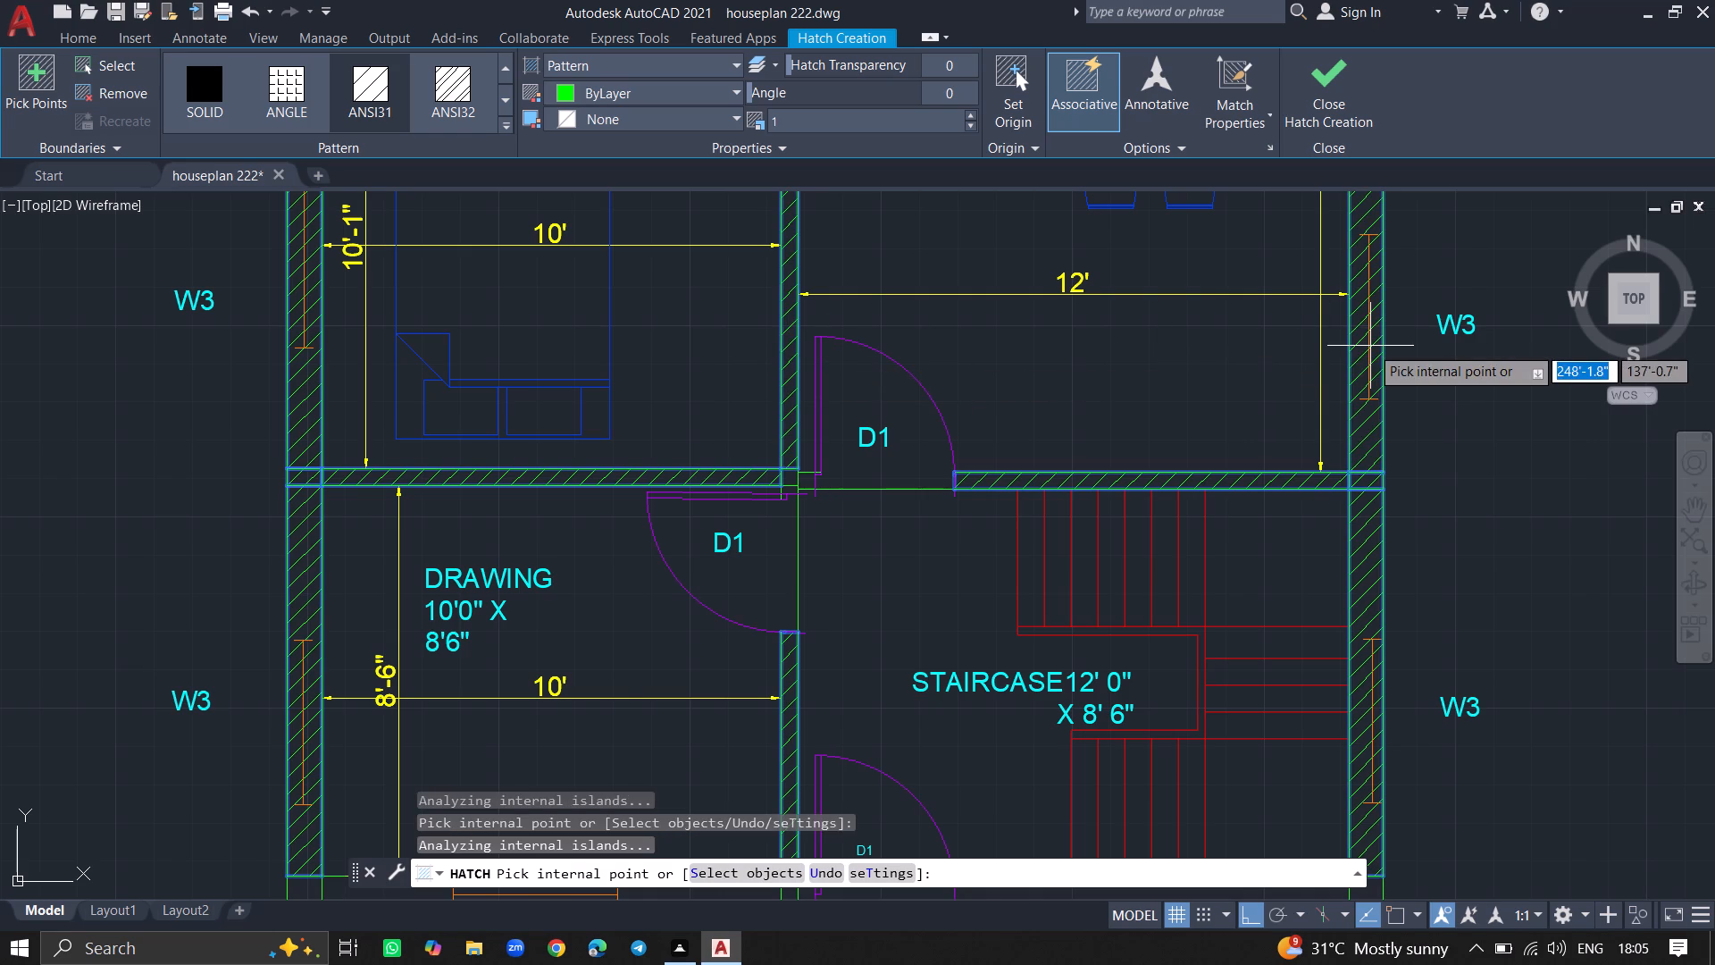
Hatch the wall between BEDROOM-2 and the toilet, its outer wall junction, the toilet's W2 wall and BEDROOM-2's outer wall above it.
ctrl+scroll(1443, 383, down, 4)
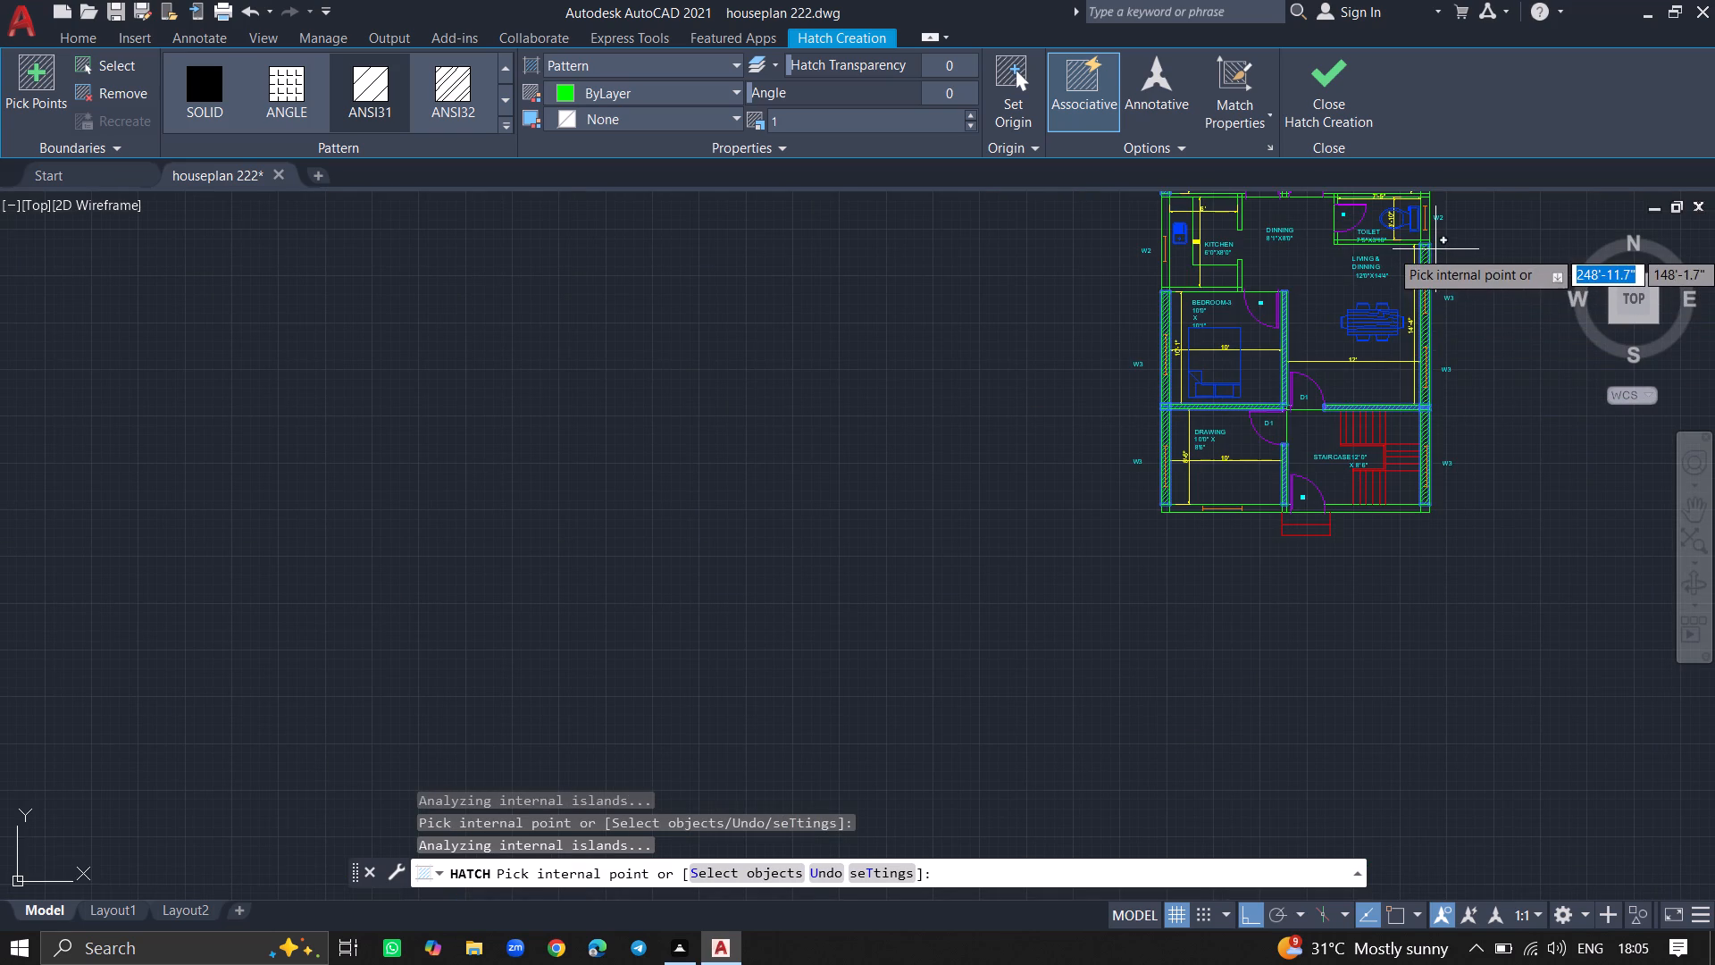
ctrl+scroll(1435, 249, down, 2)
ctrl+scroll(1418, 206, up, 9)
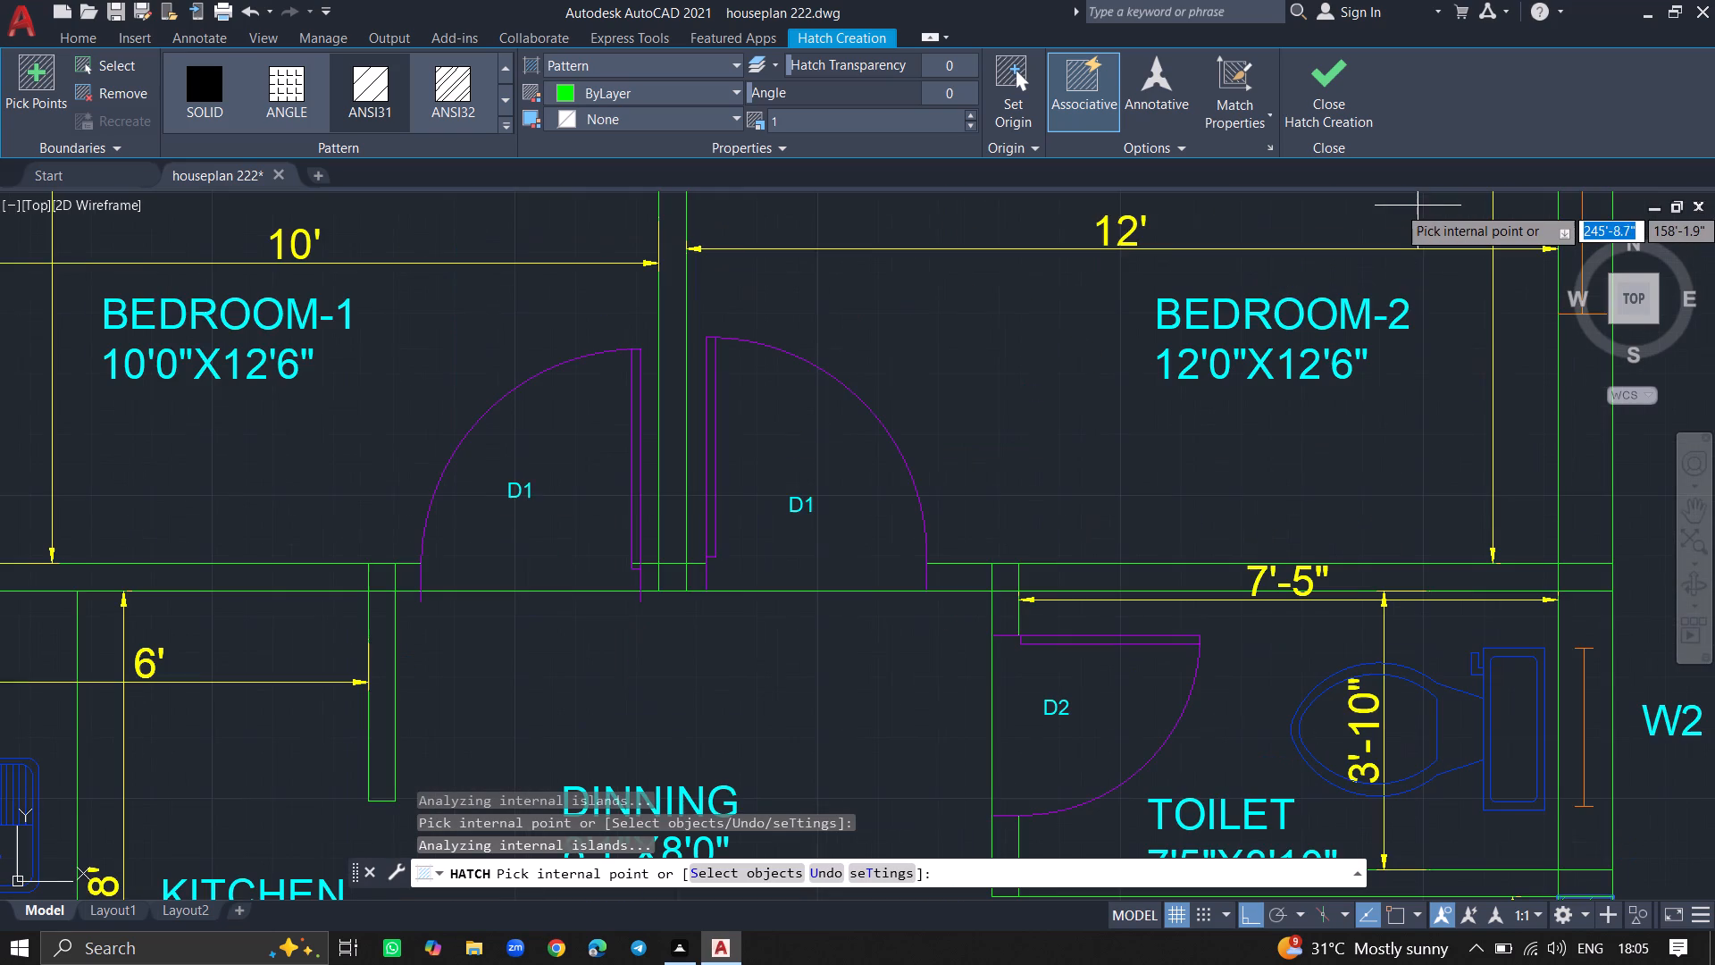
click(1477, 575)
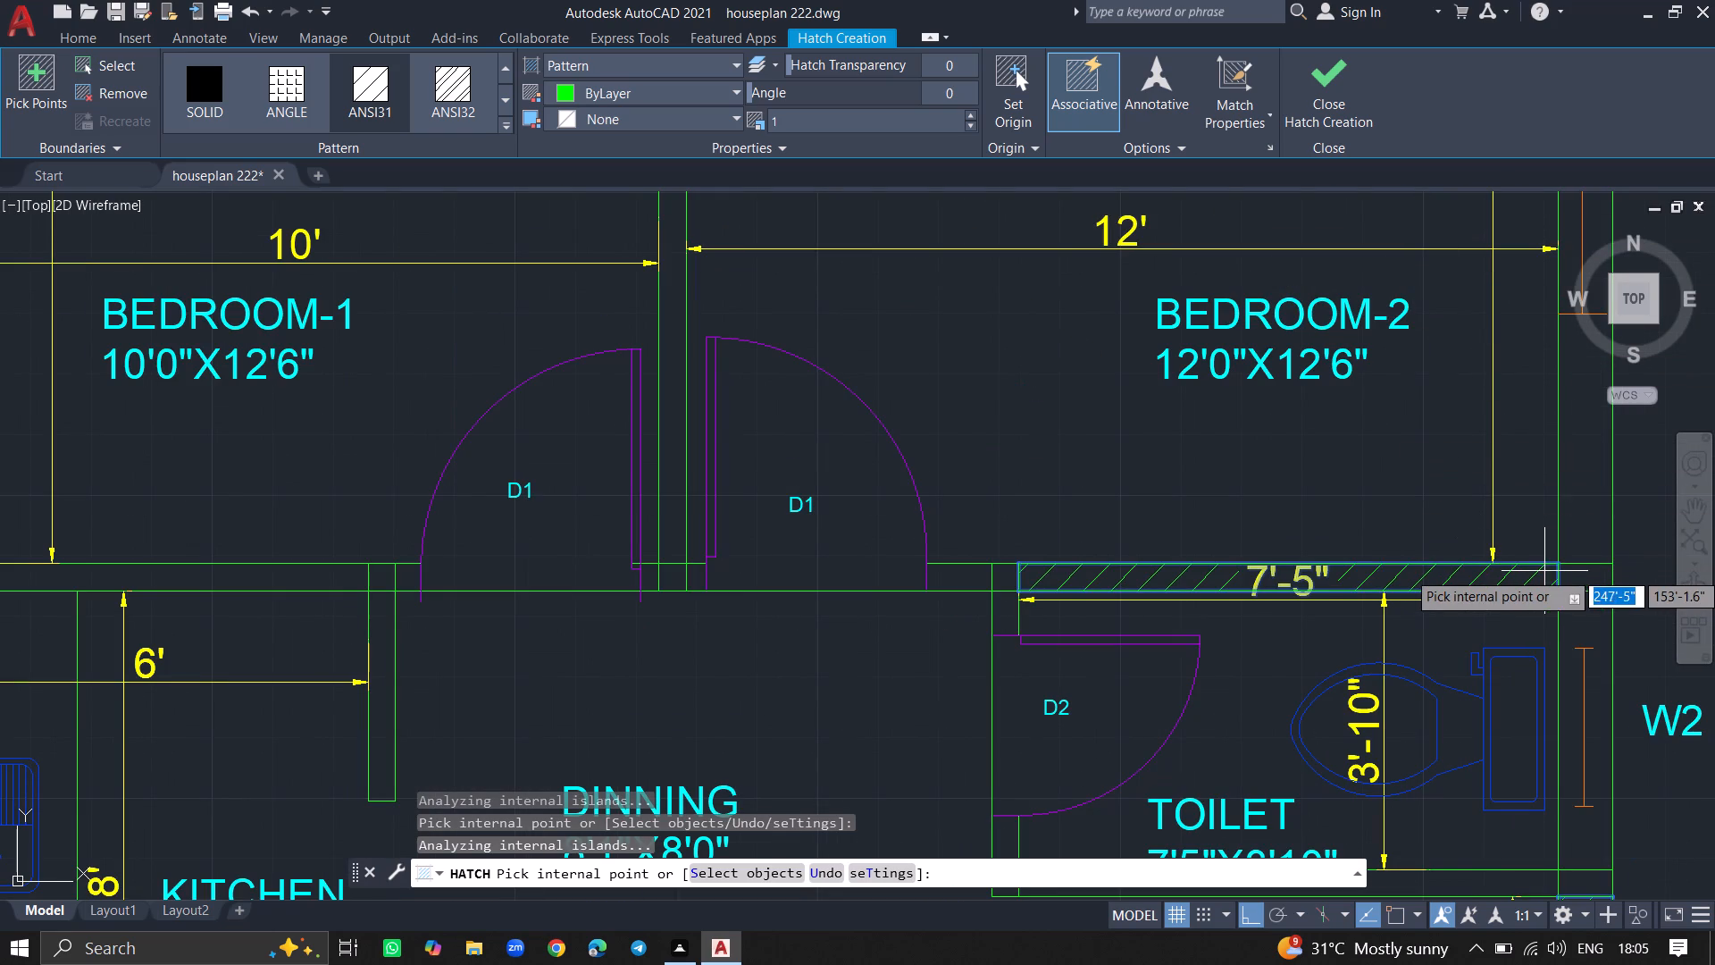
click(1572, 571)
click(1572, 617)
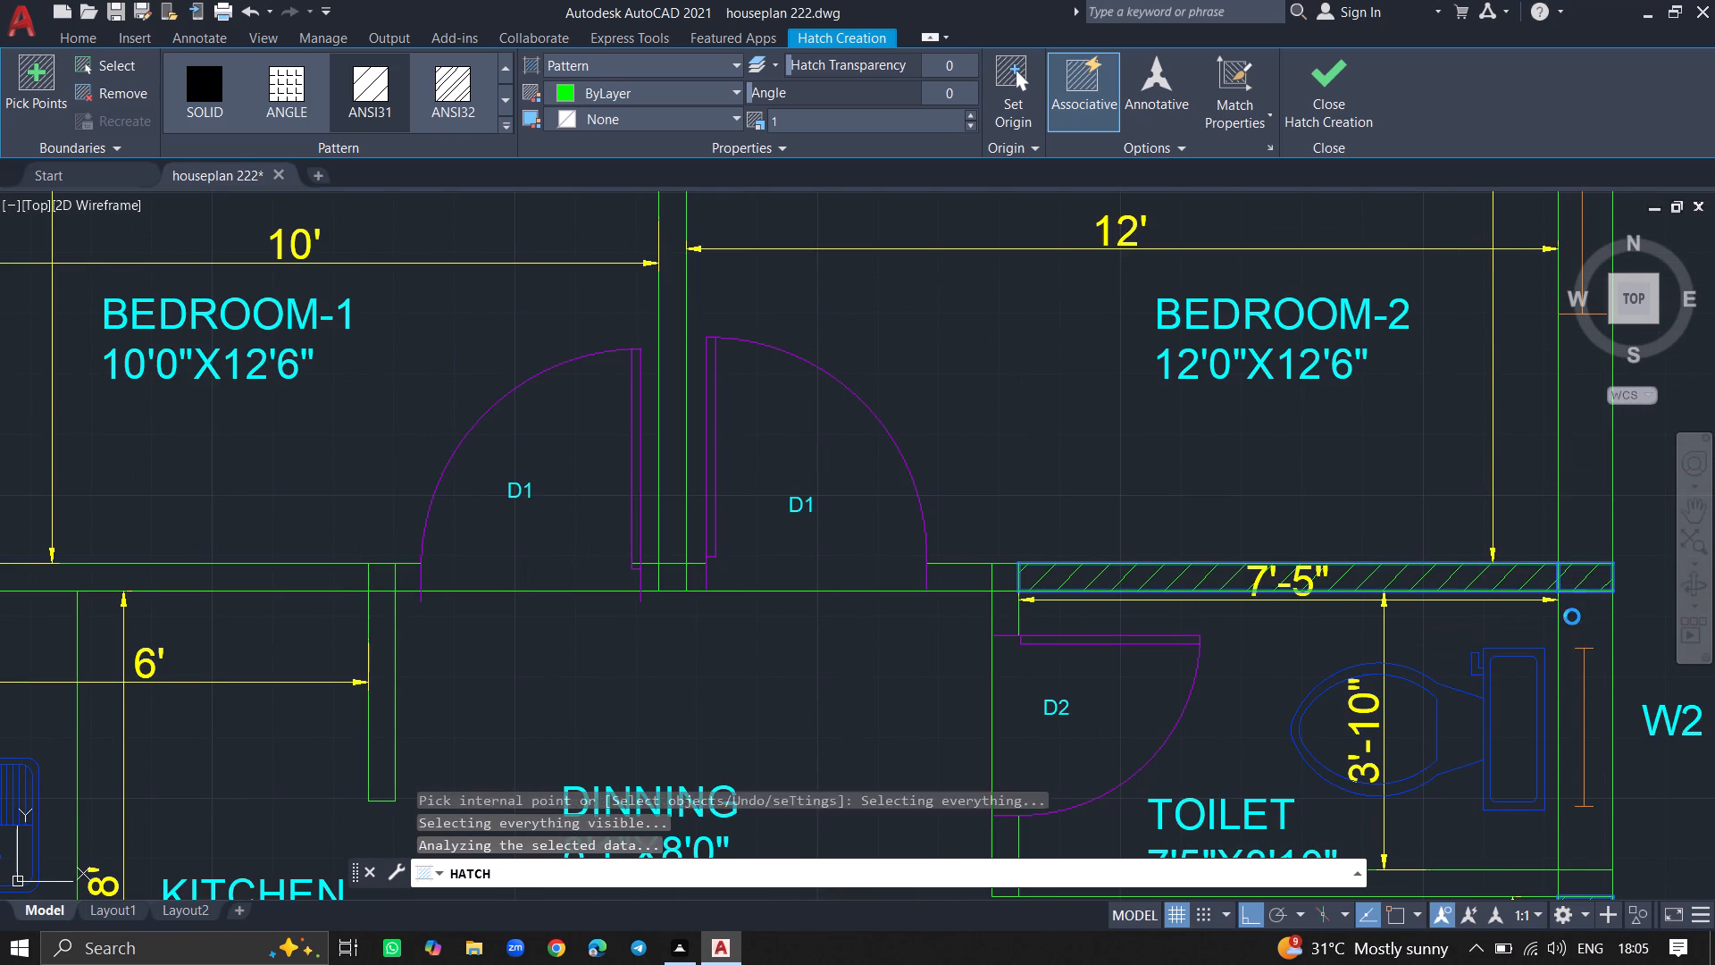
click(1581, 471)
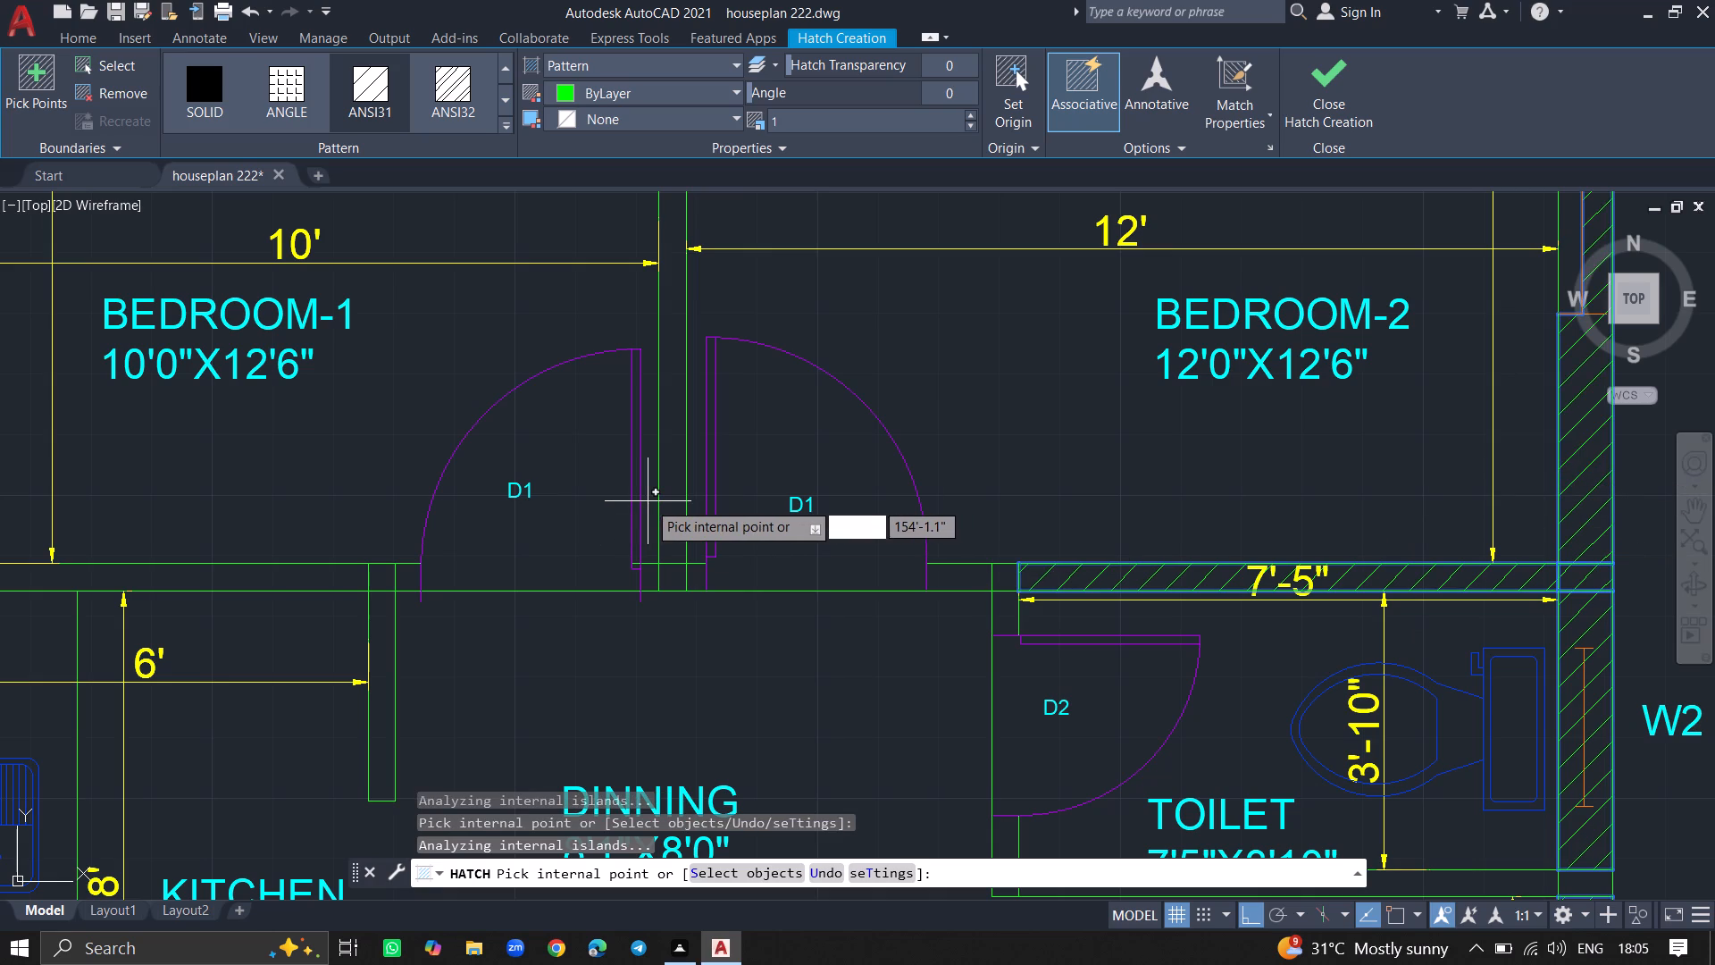
Hatch the BEDROOM-1/BEDROOM-2 partition and its end, the BEDROOM-1/kitchen wall, the kitchen's upper side wall and junction, and the toilet wall junction, finishing the hatch.
click(672, 502)
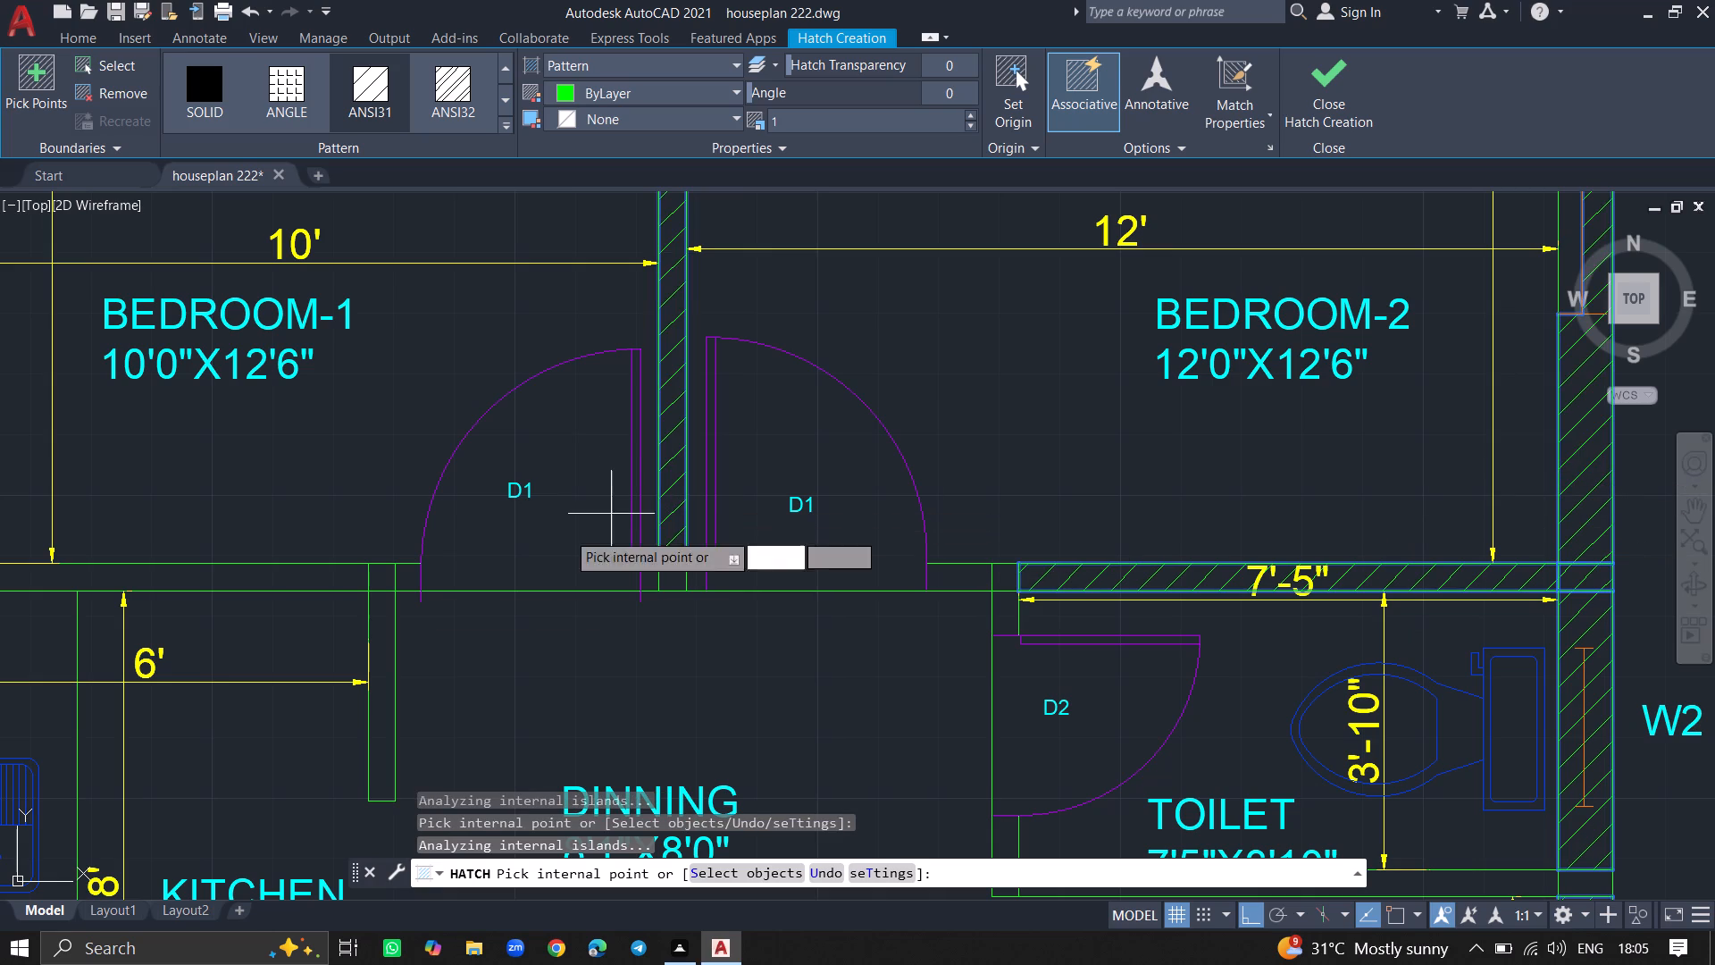
click(383, 625)
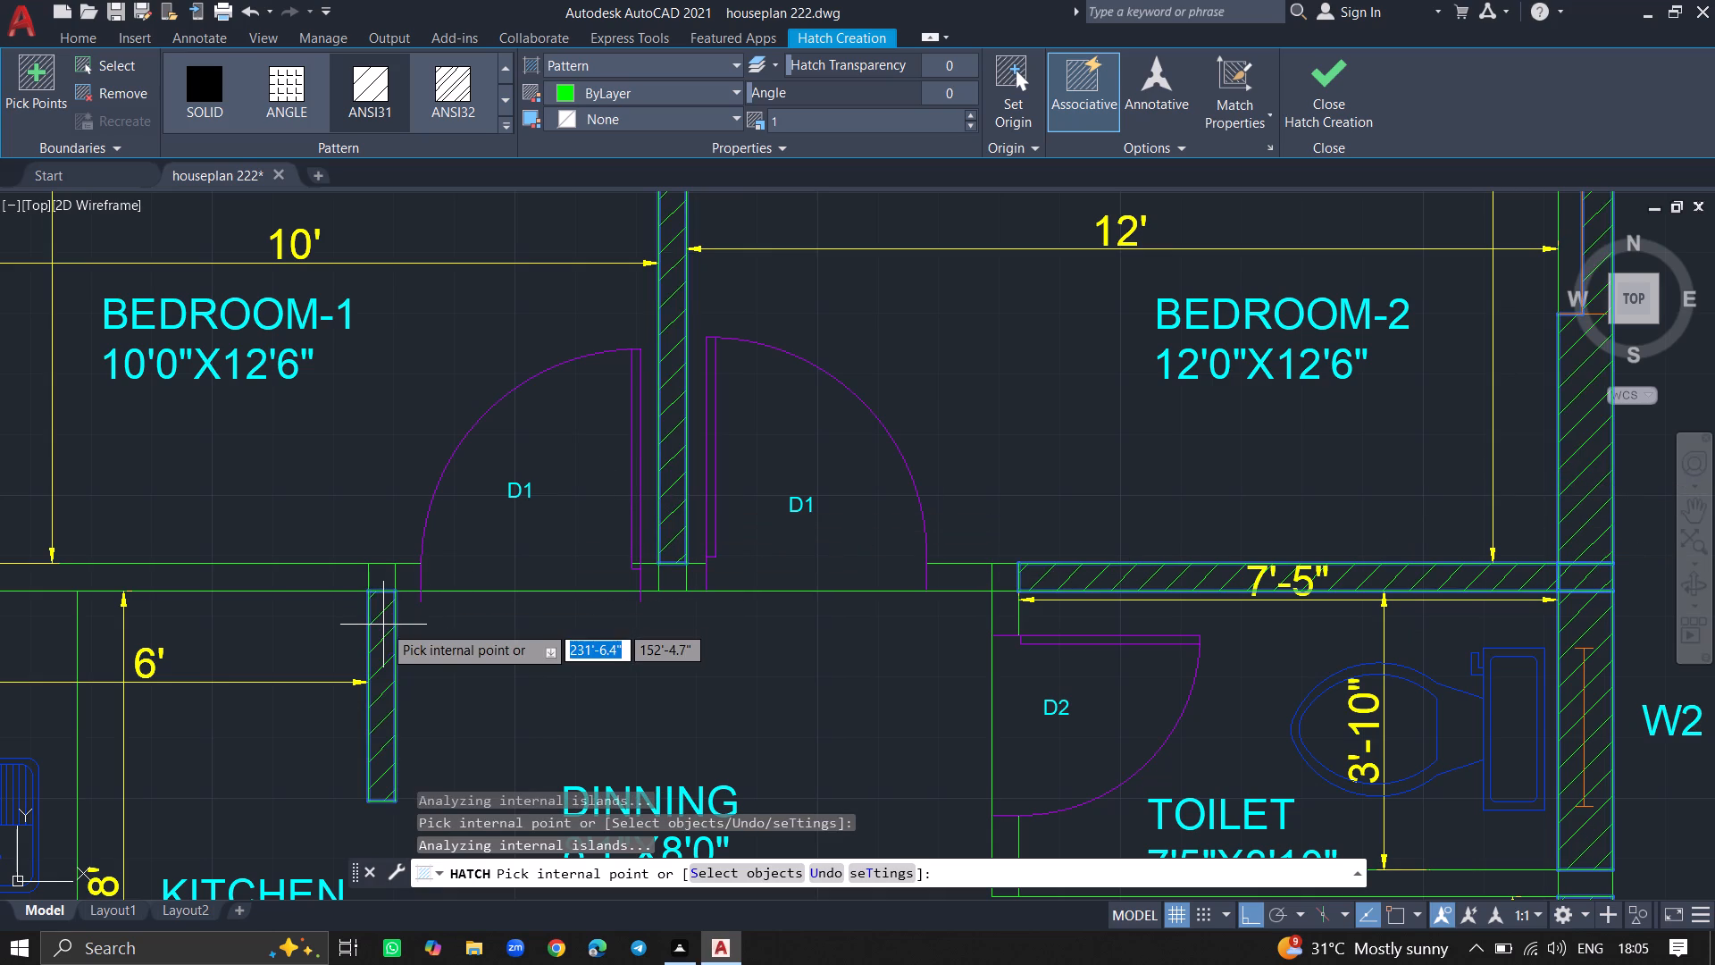
click(330, 582)
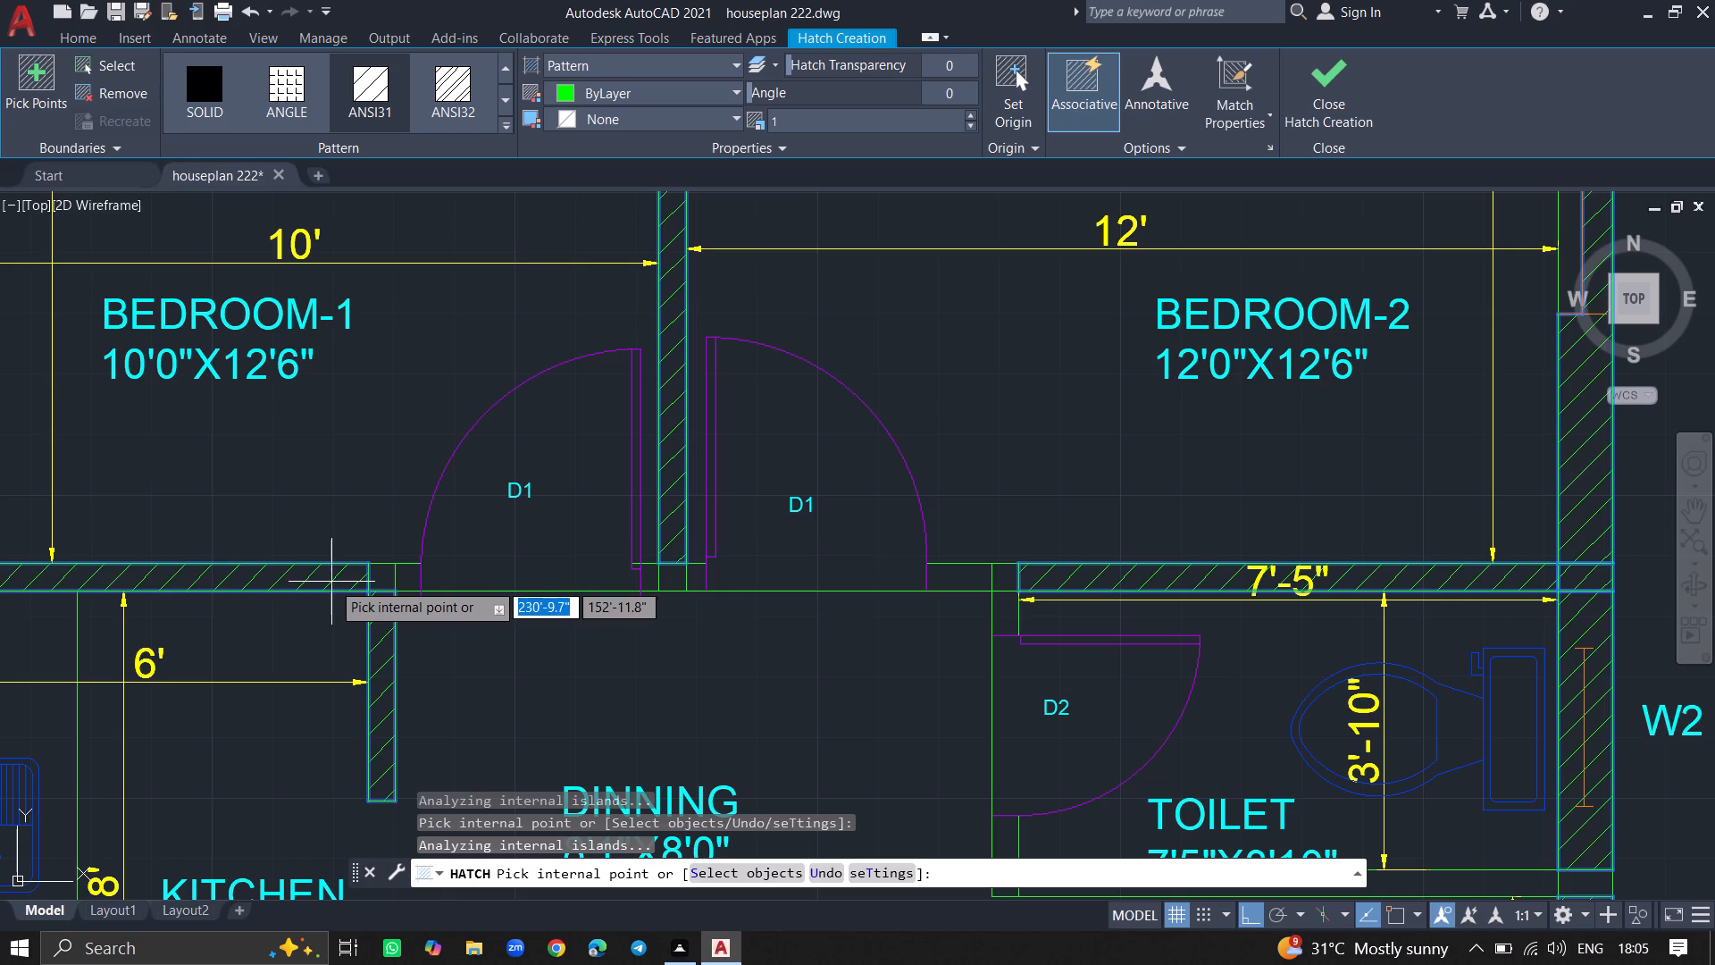
click(371, 577)
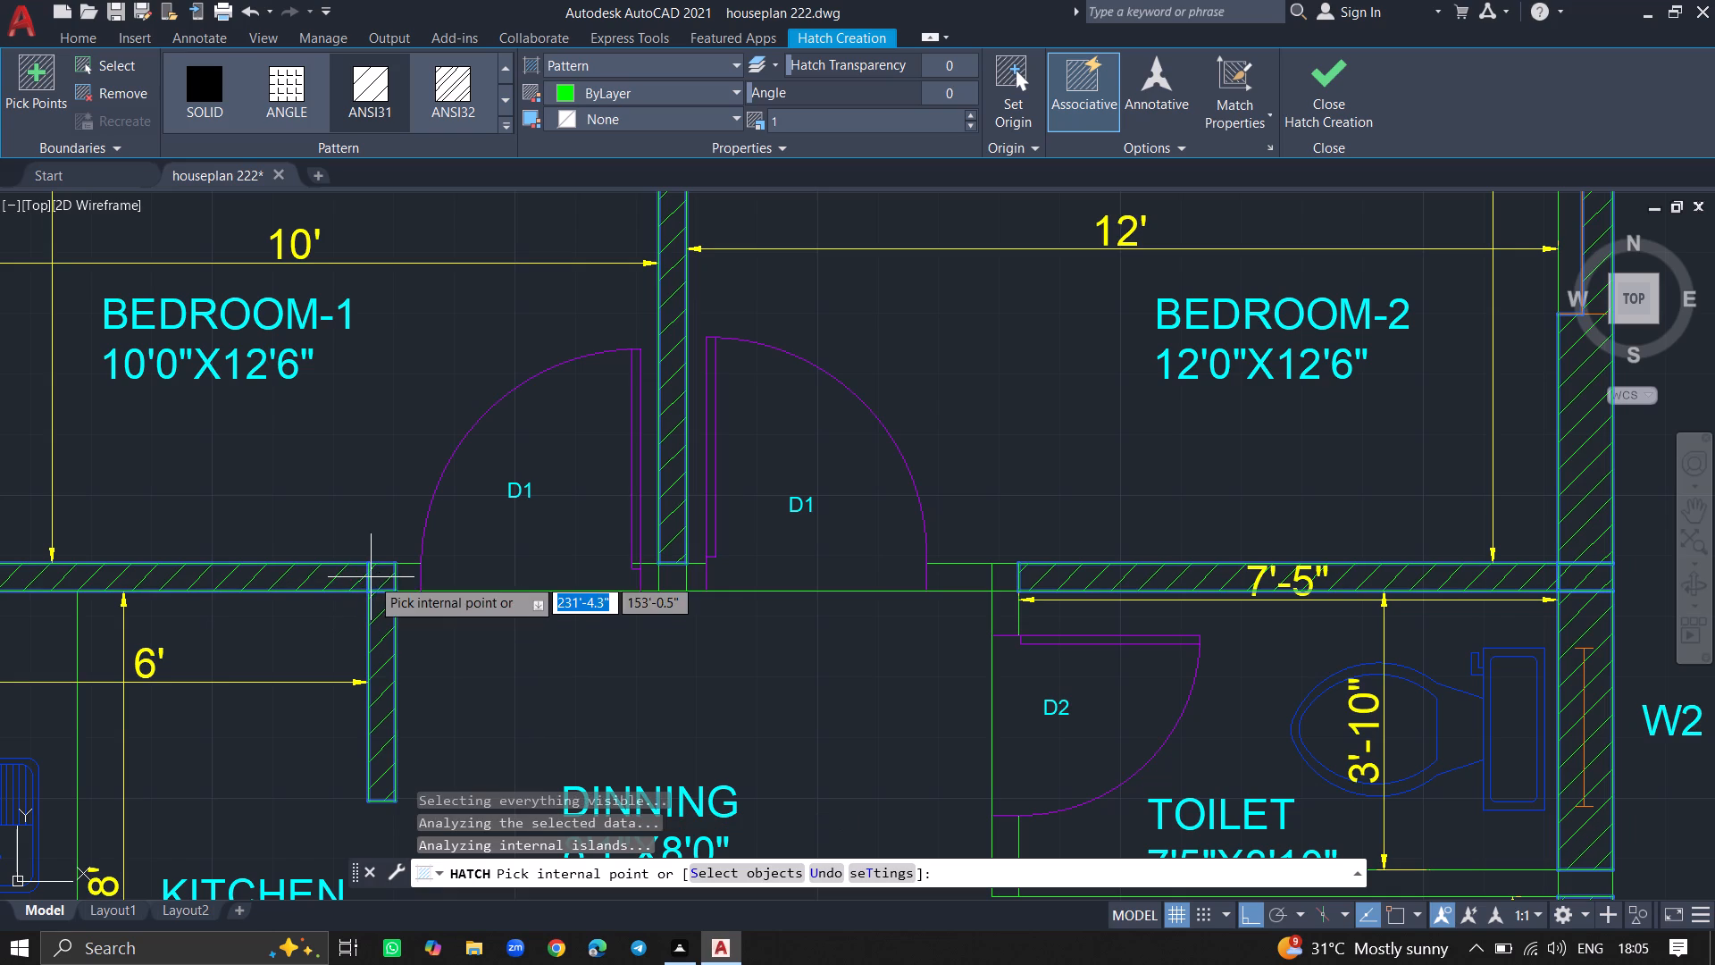
click(675, 582)
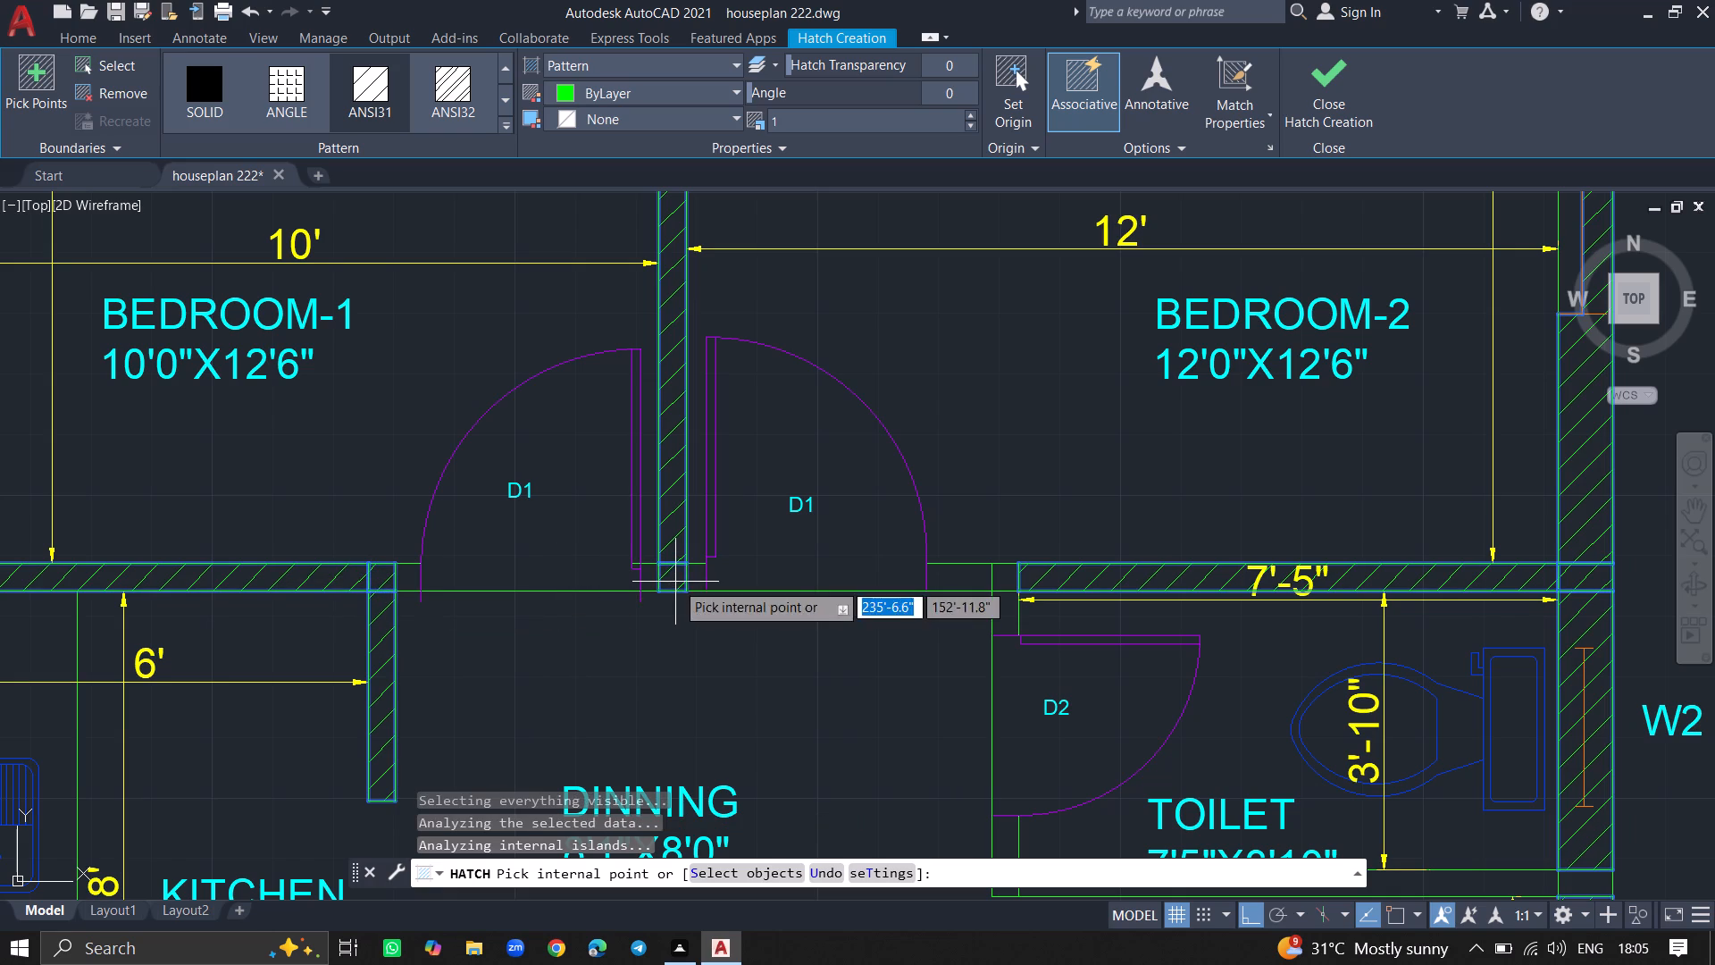
click(995, 583)
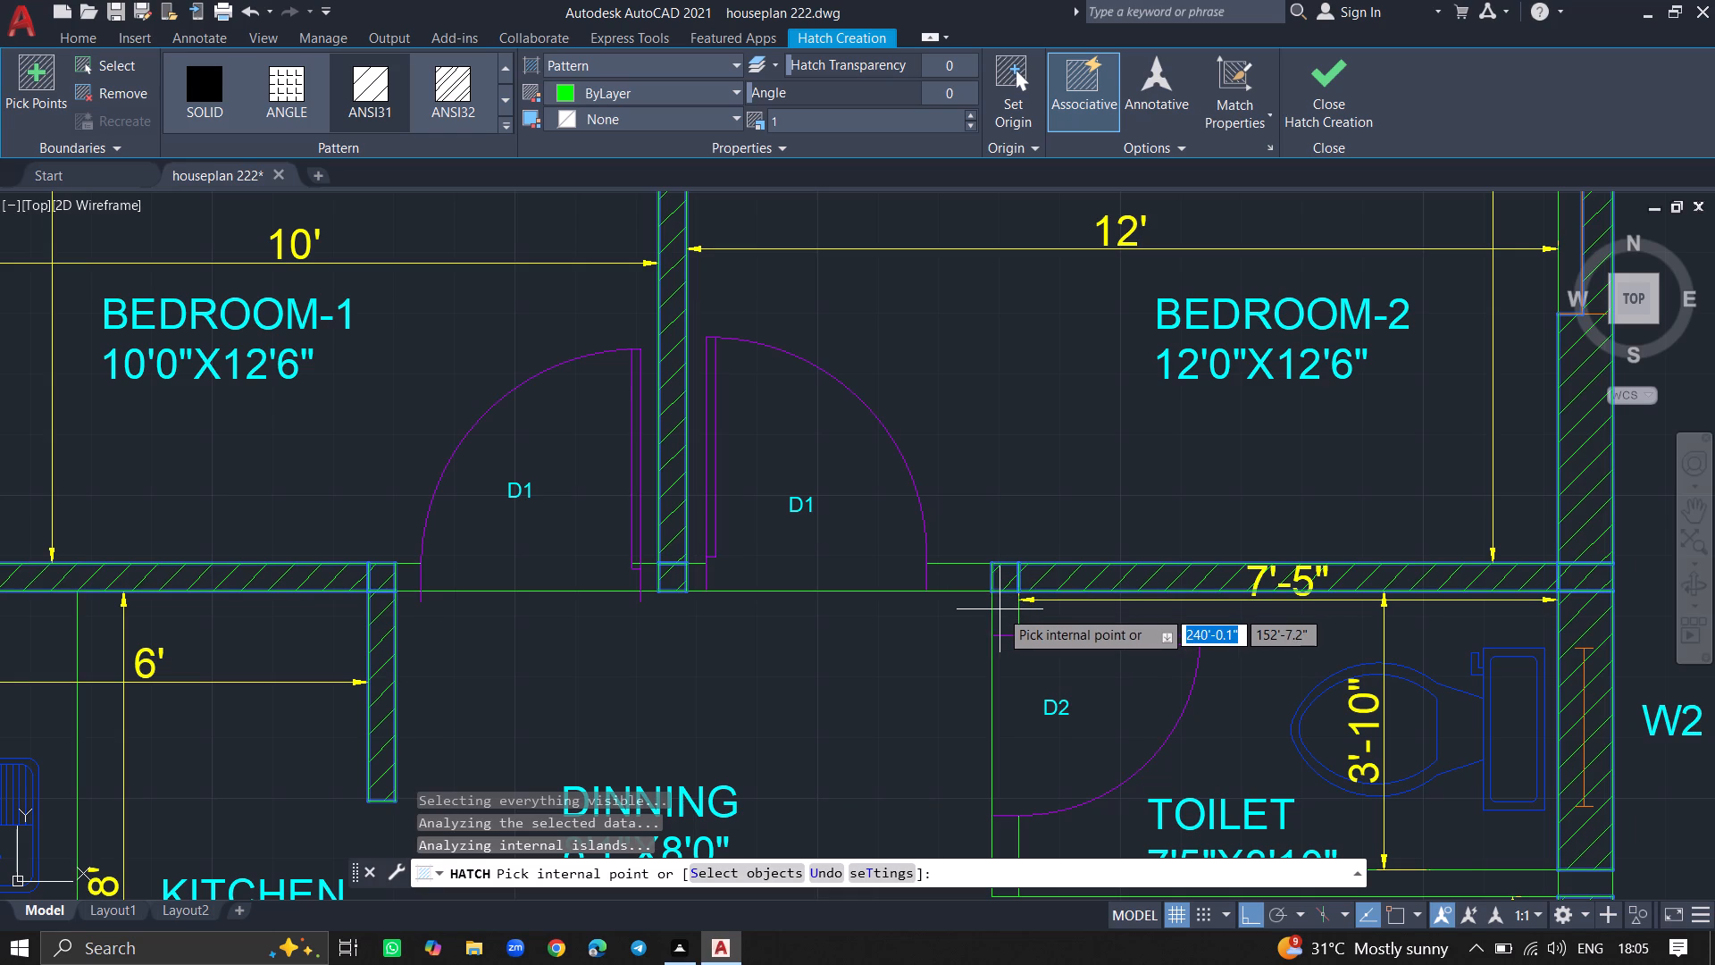
click(1000, 609)
key(ctrl+z)
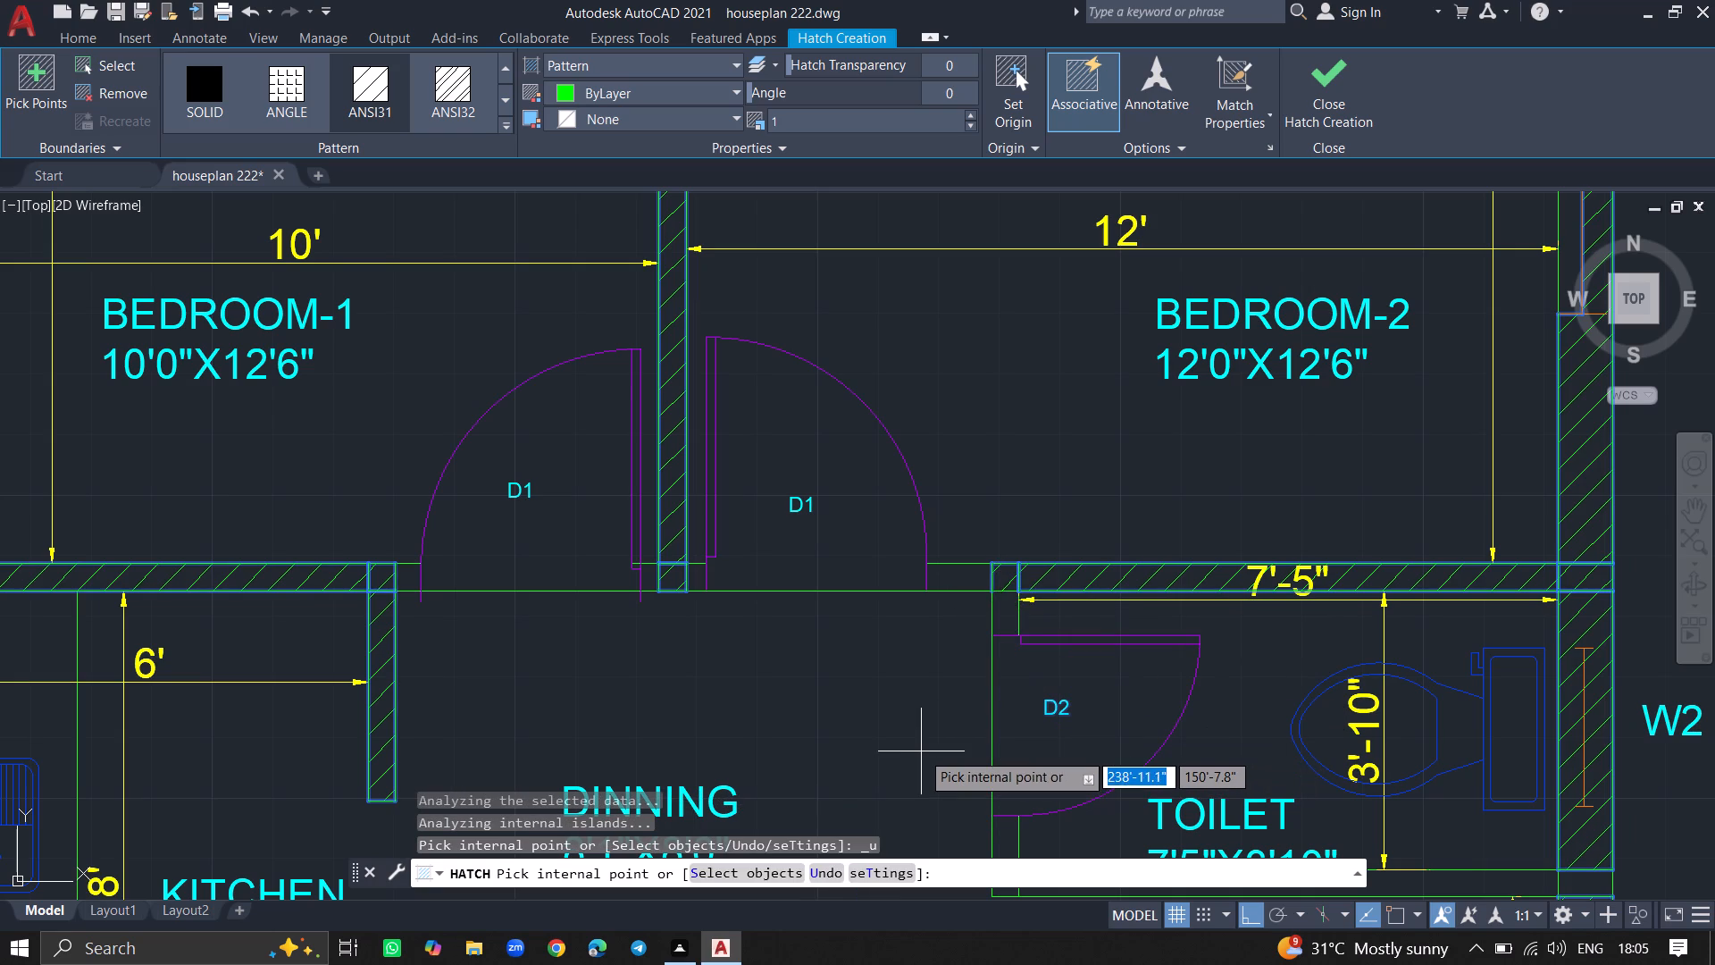
key(Return)
Start another wall hatch and fill the kitchen's W2 outer wall and its lower side wall facing the DINNING area.
ctrl+scroll(919, 728, down, 1)
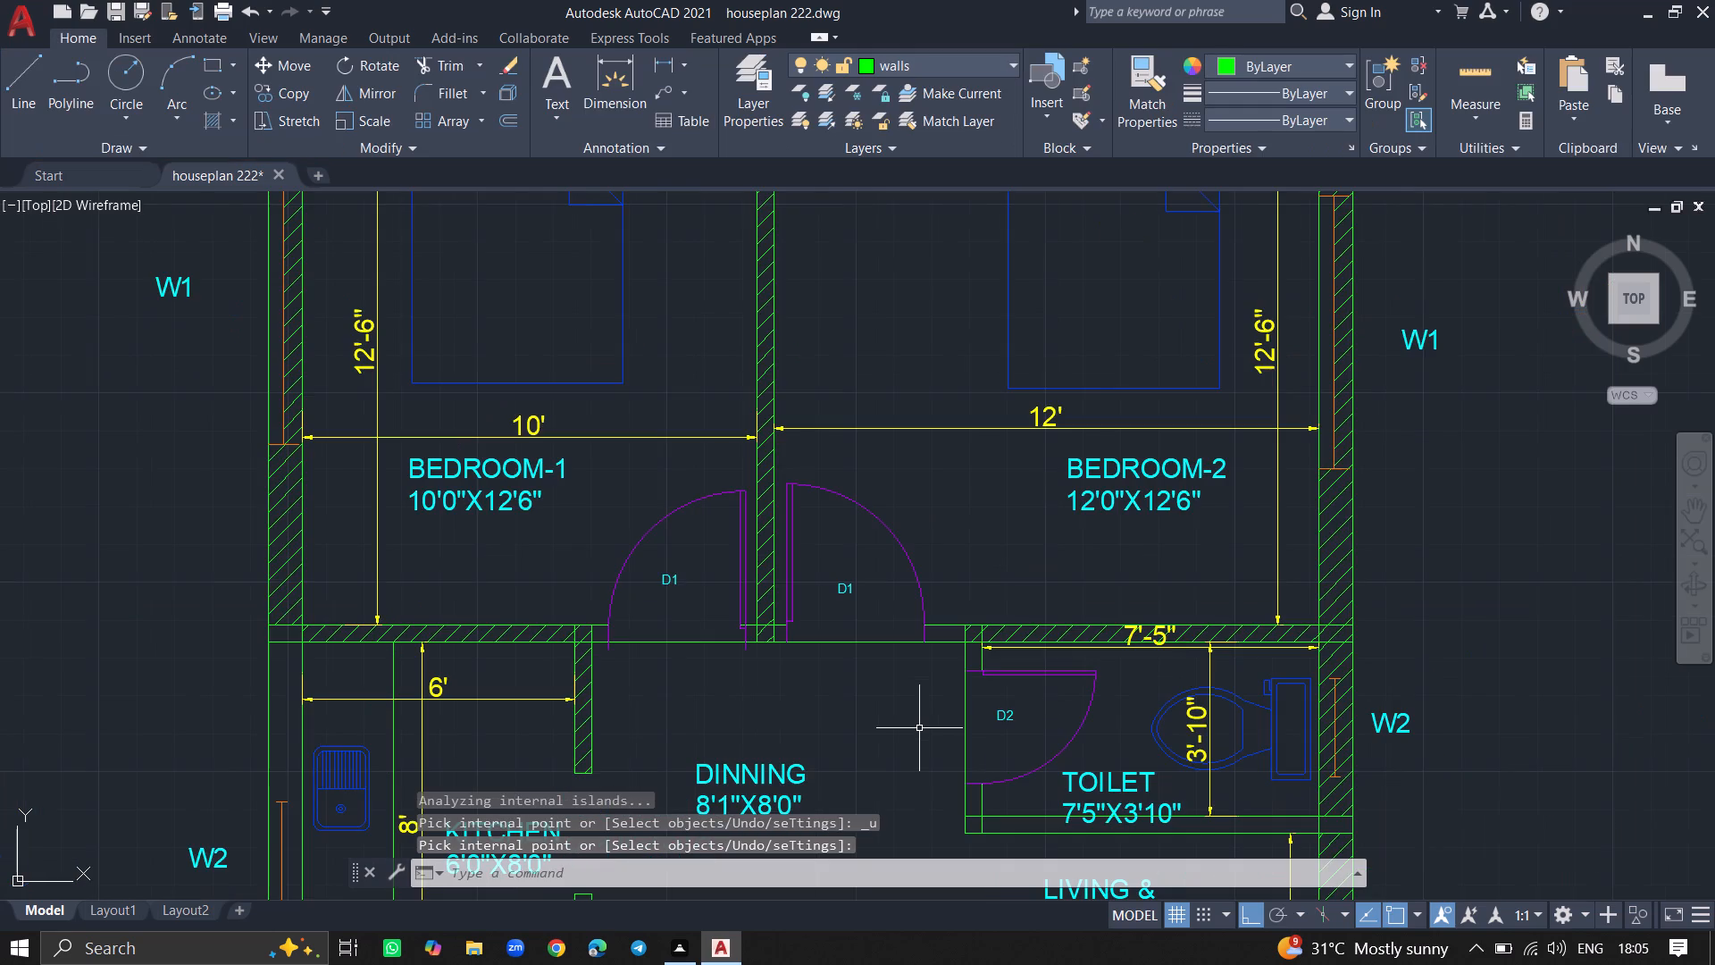
ctrl+scroll(919, 728, down, 3)
ctrl+scroll(909, 657, down, 3)
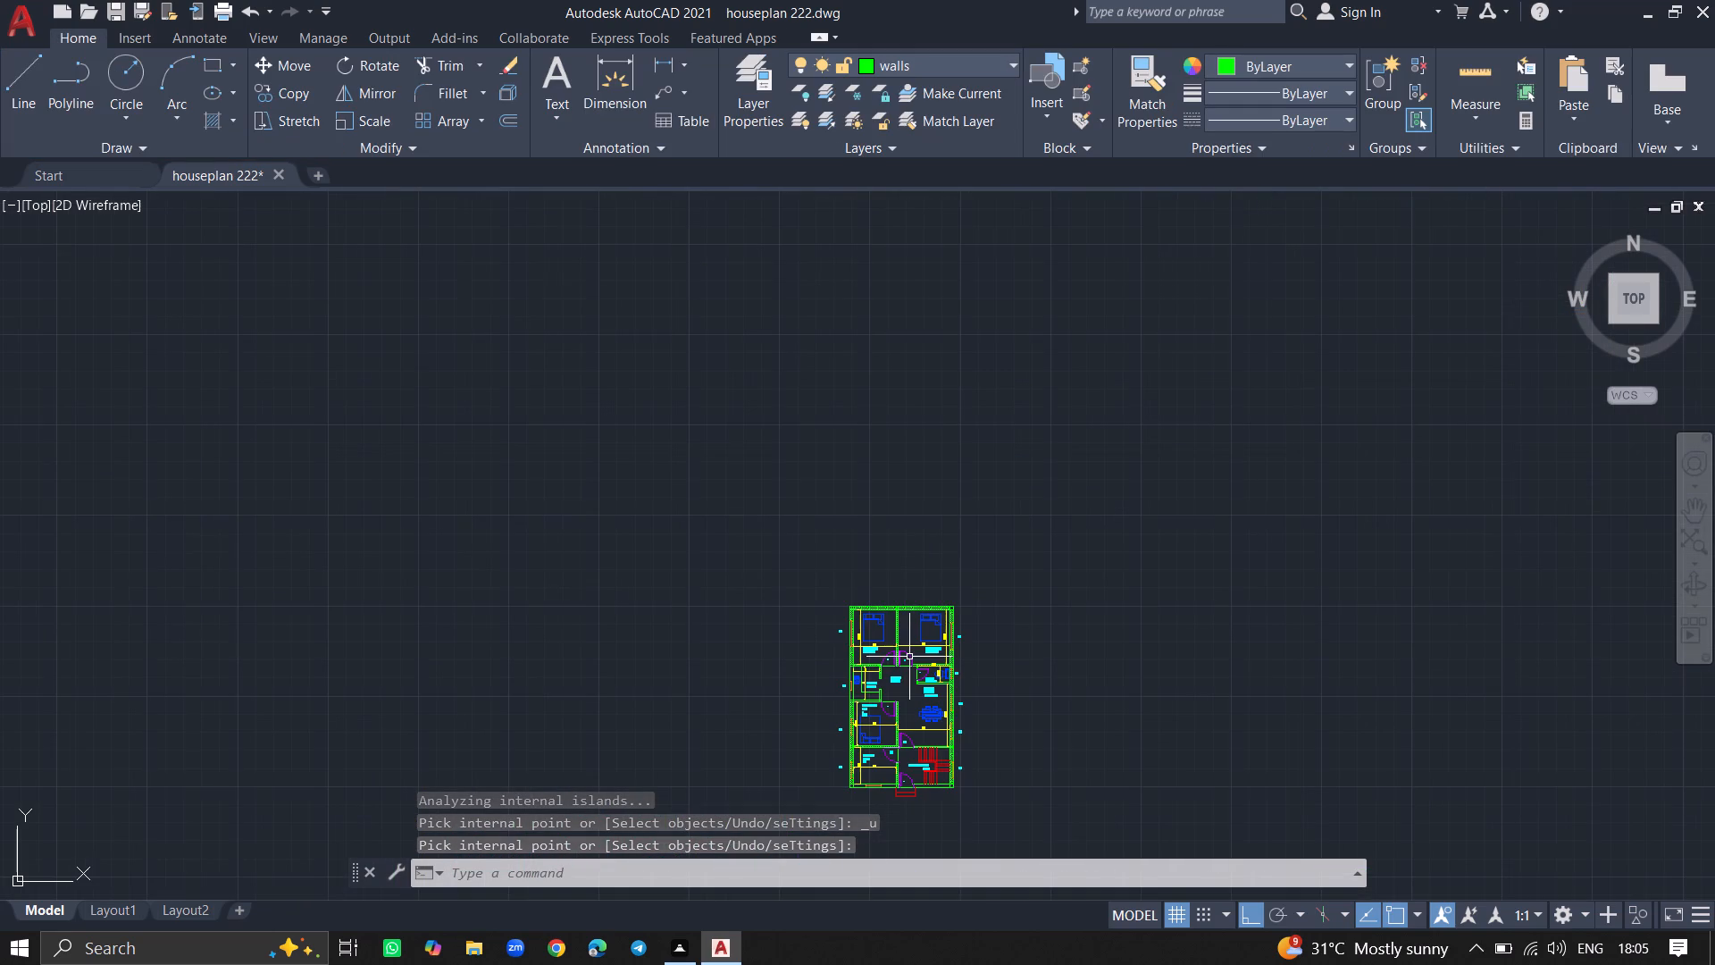
ctrl+scroll(908, 754, up, 5)
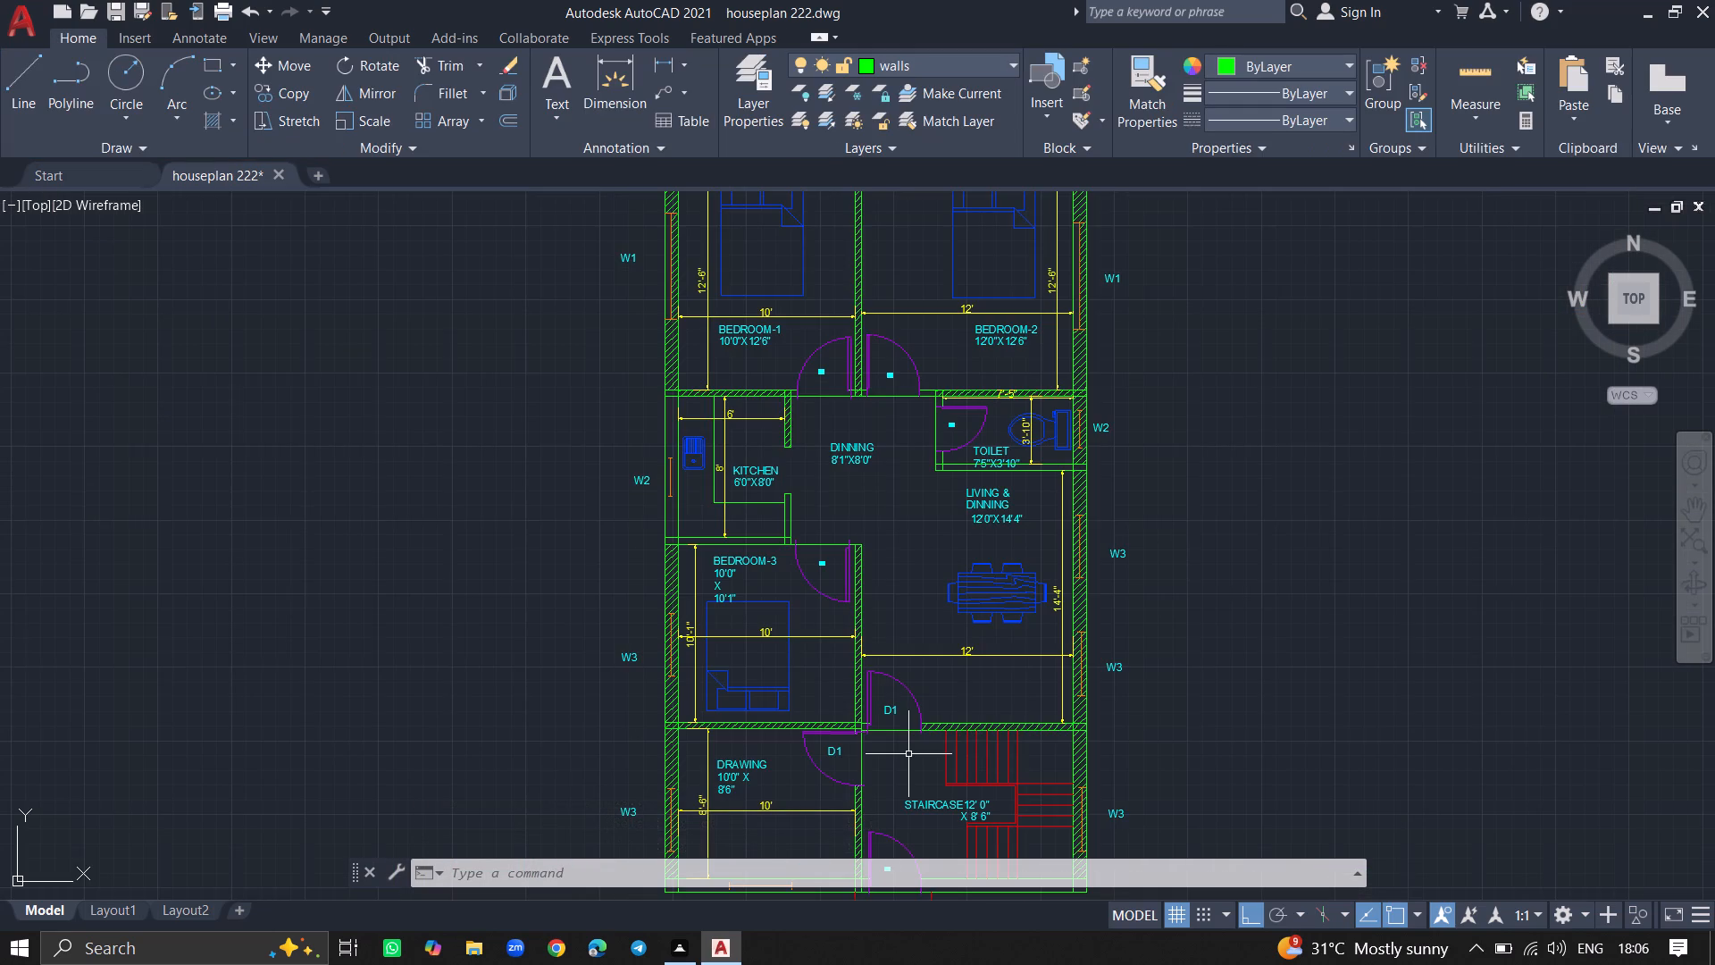
key(h)
key(Return)
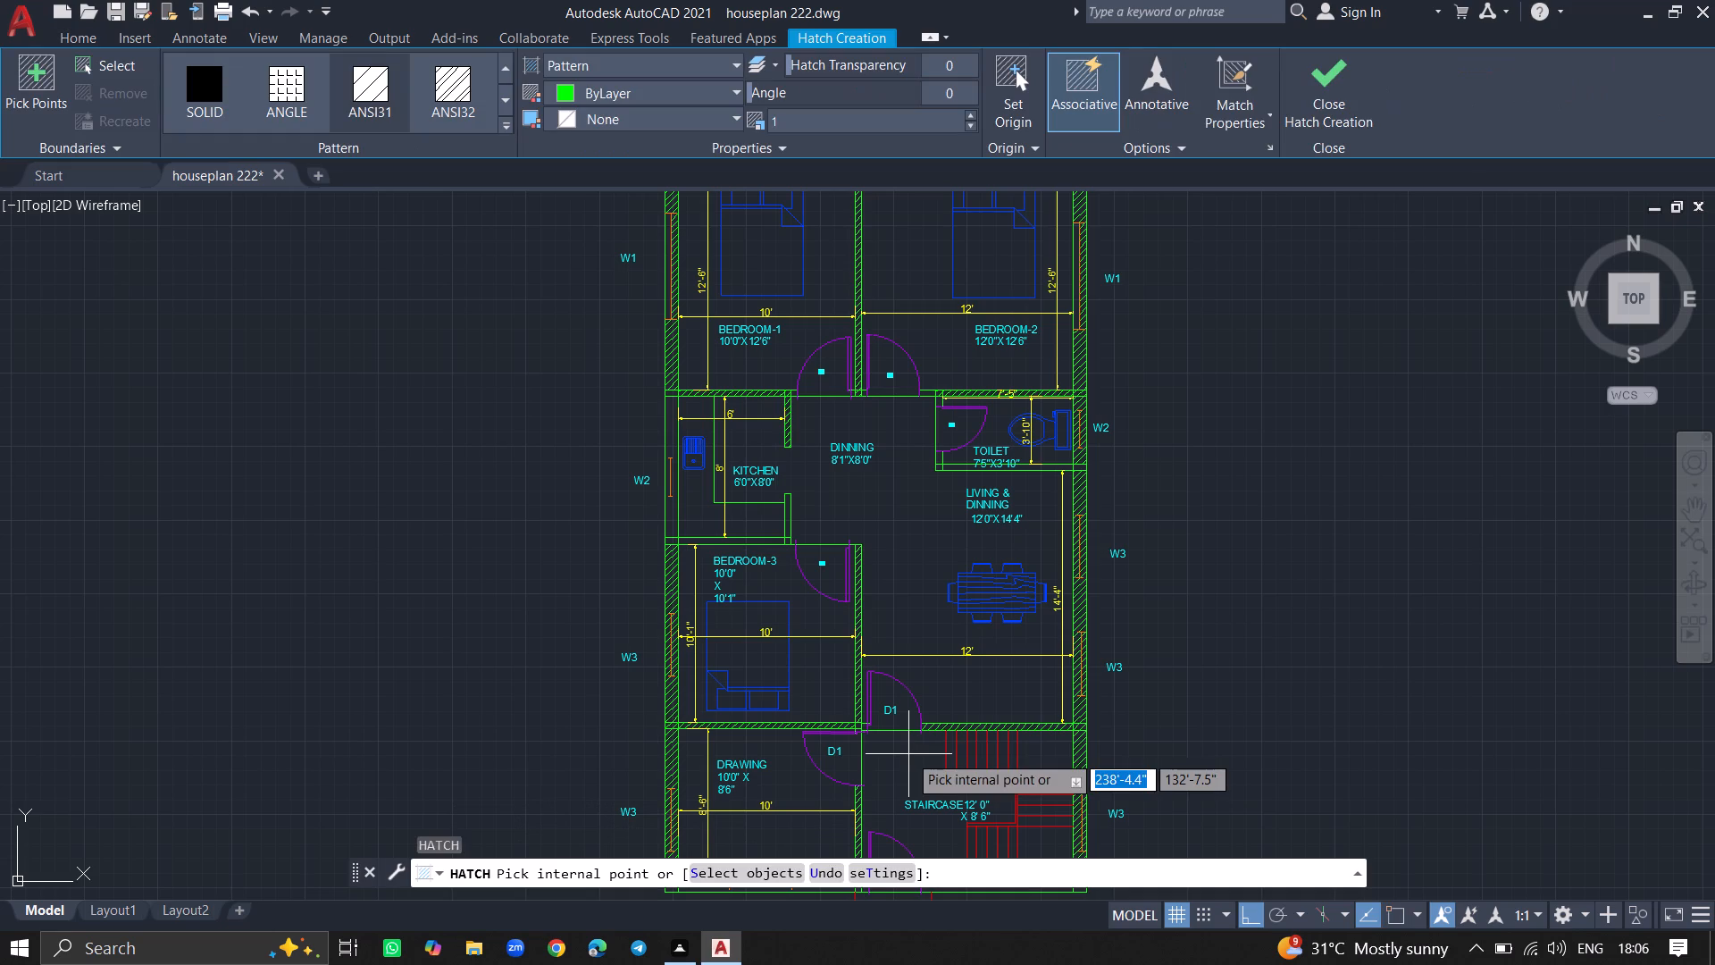
click(670, 513)
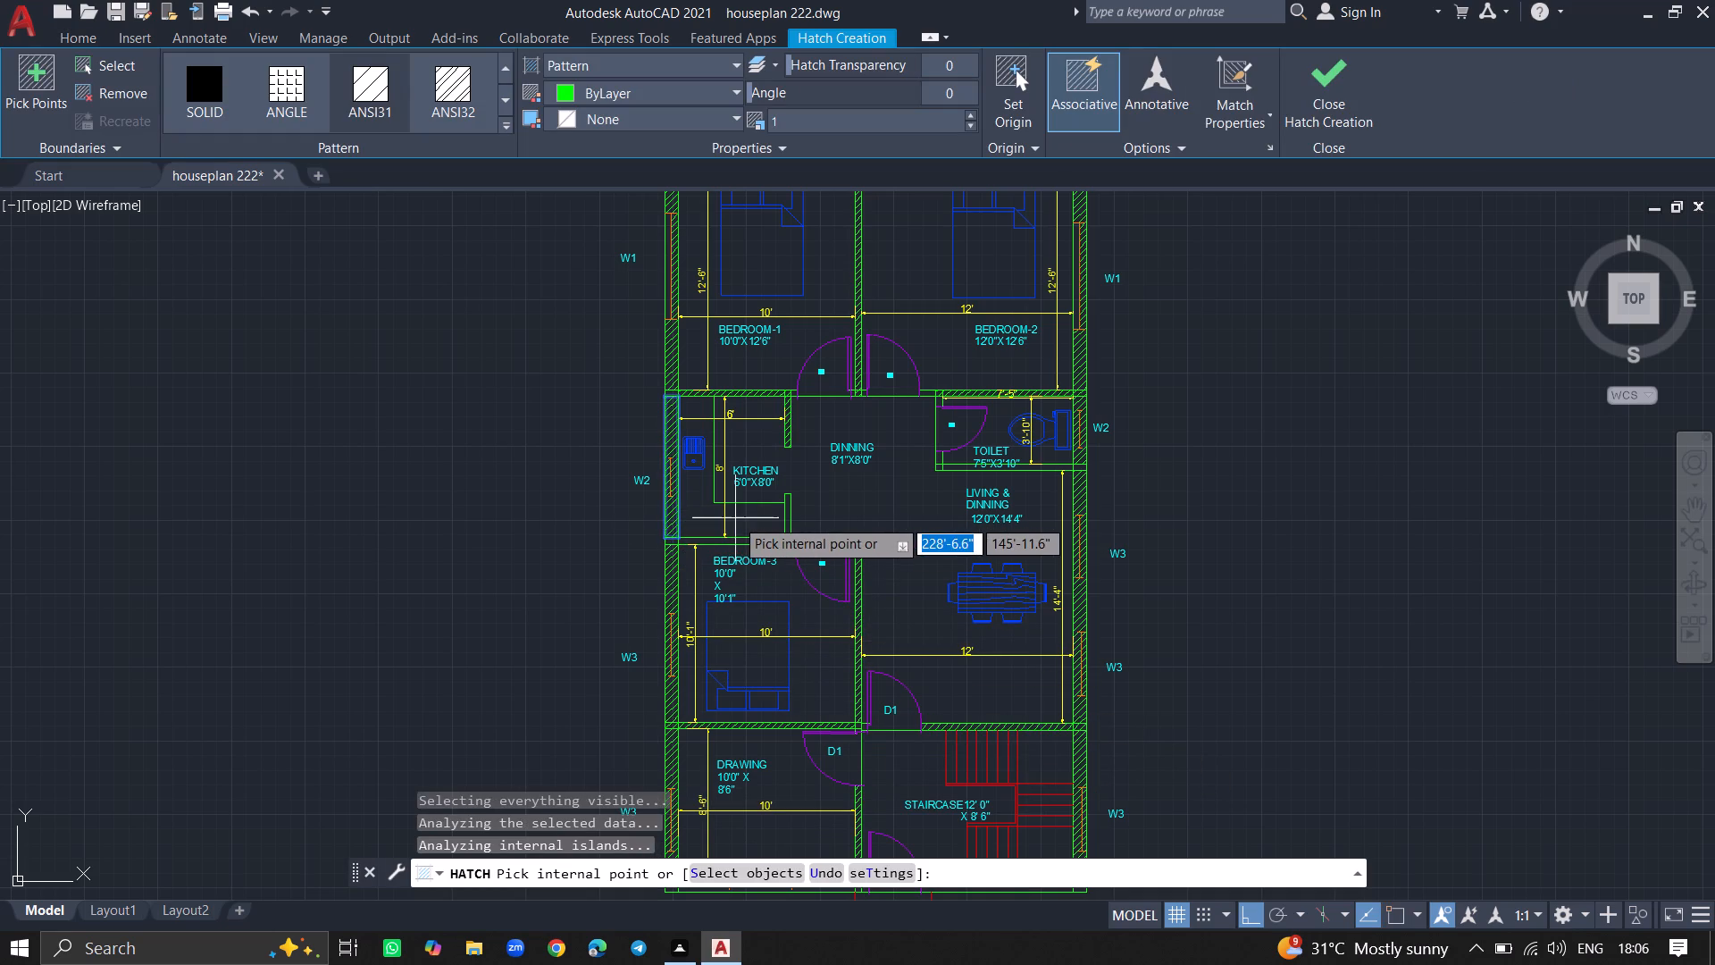
click(789, 521)
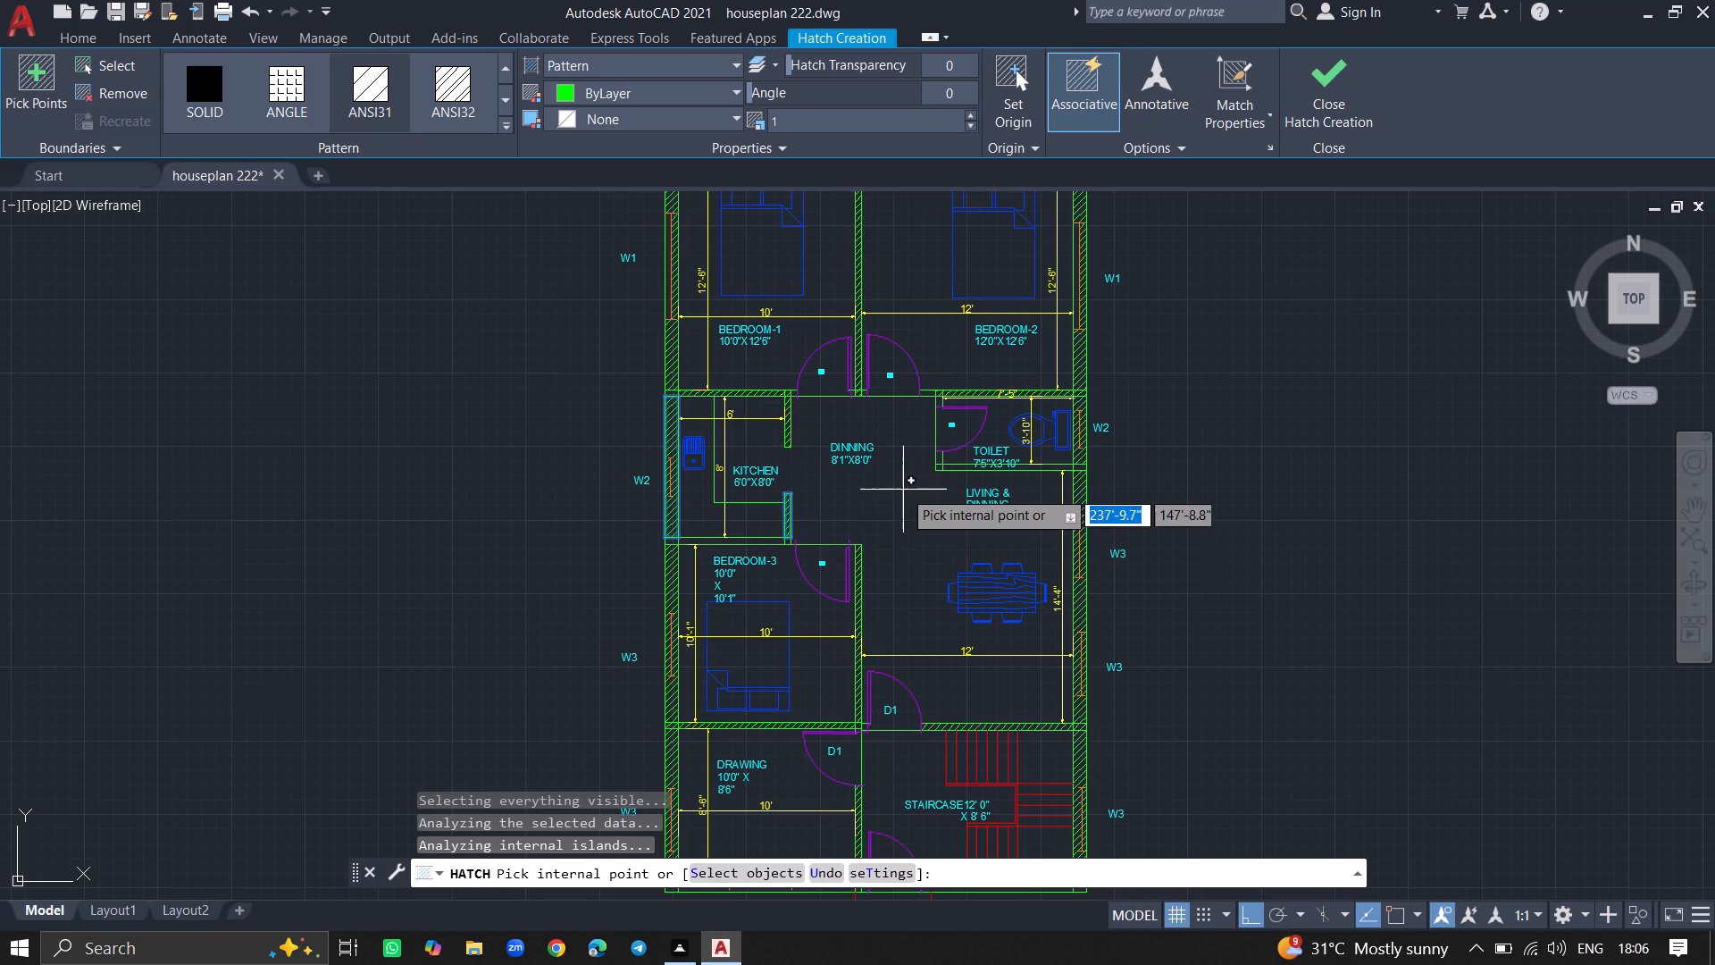
Extend the hatch to the staircase's front wall and outer corner, the DRAWING room's front window wall, the partition junction and the stub beside entrance door D1.
ctrl+scroll(906, 491, down, 4)
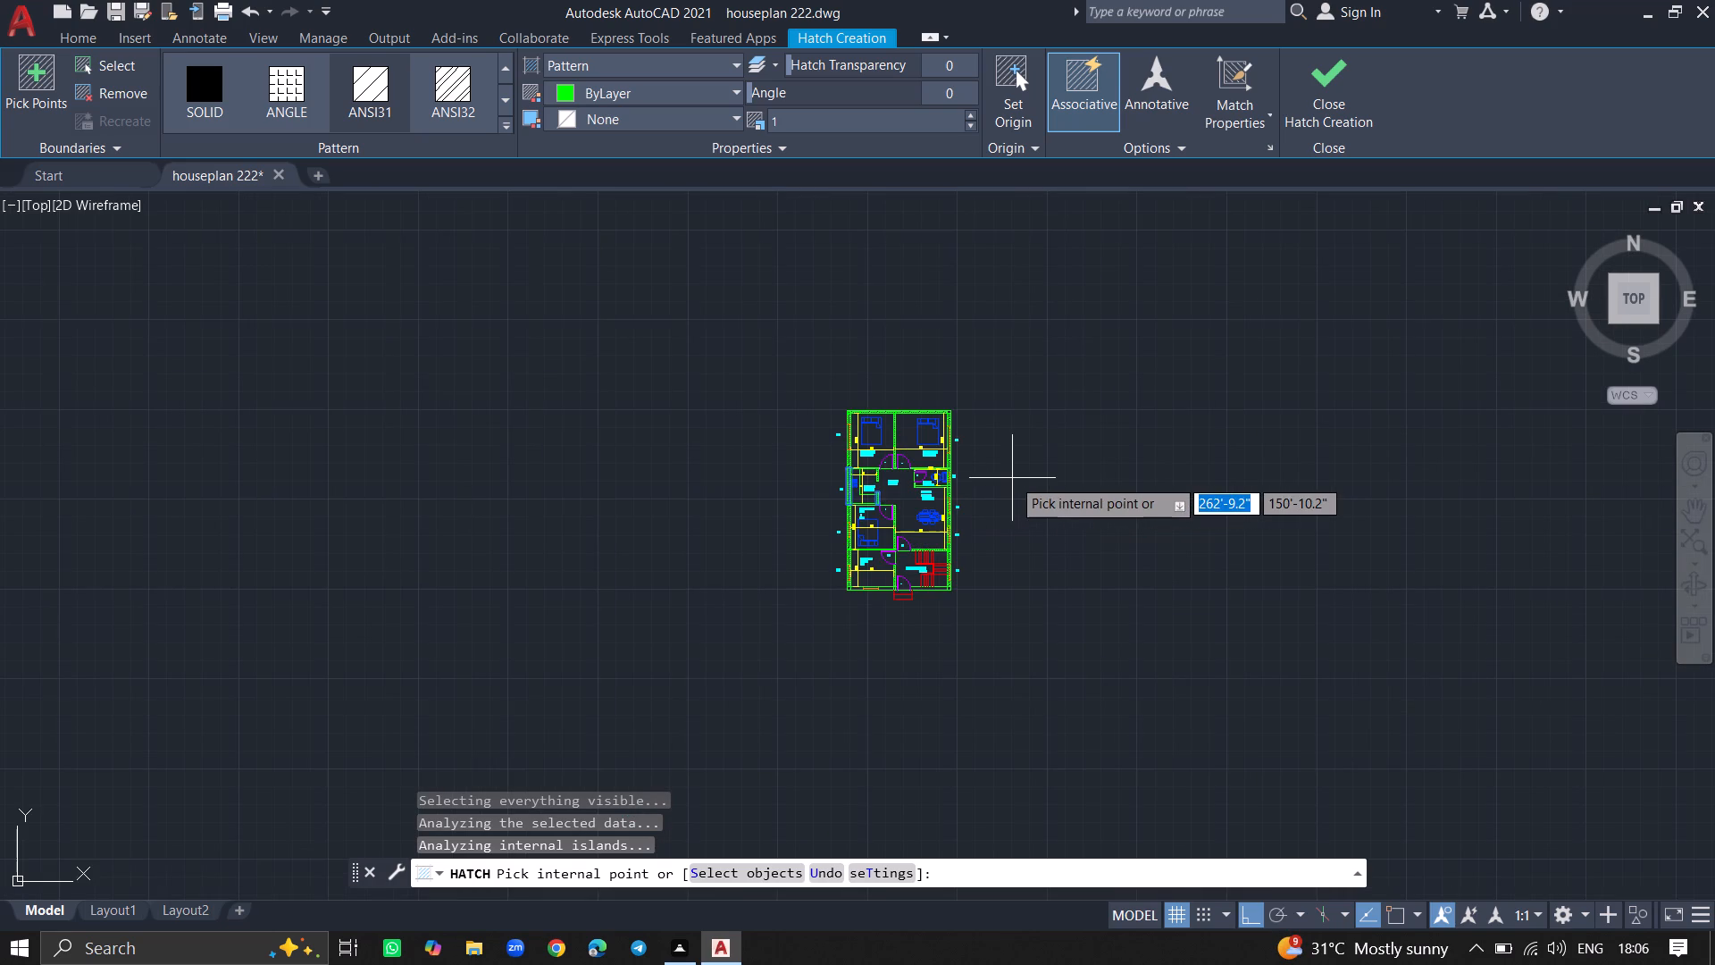
ctrl+scroll(981, 607, up, 2)
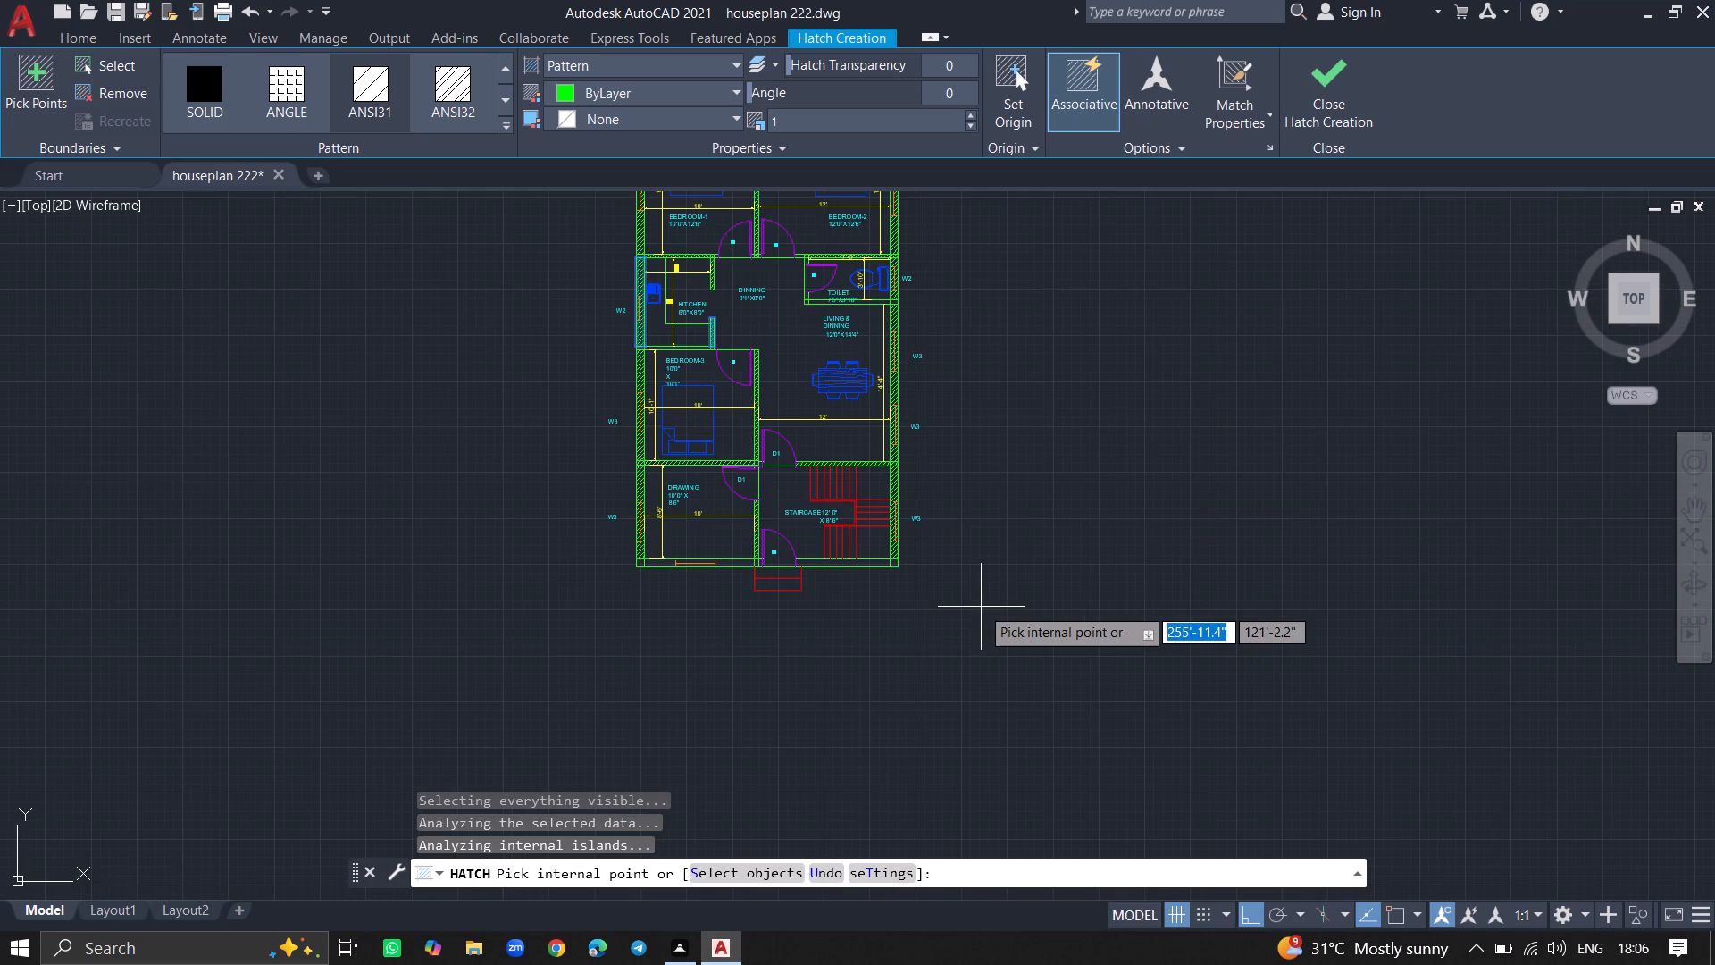
ctrl+scroll(878, 570, up, 4)
click(872, 545)
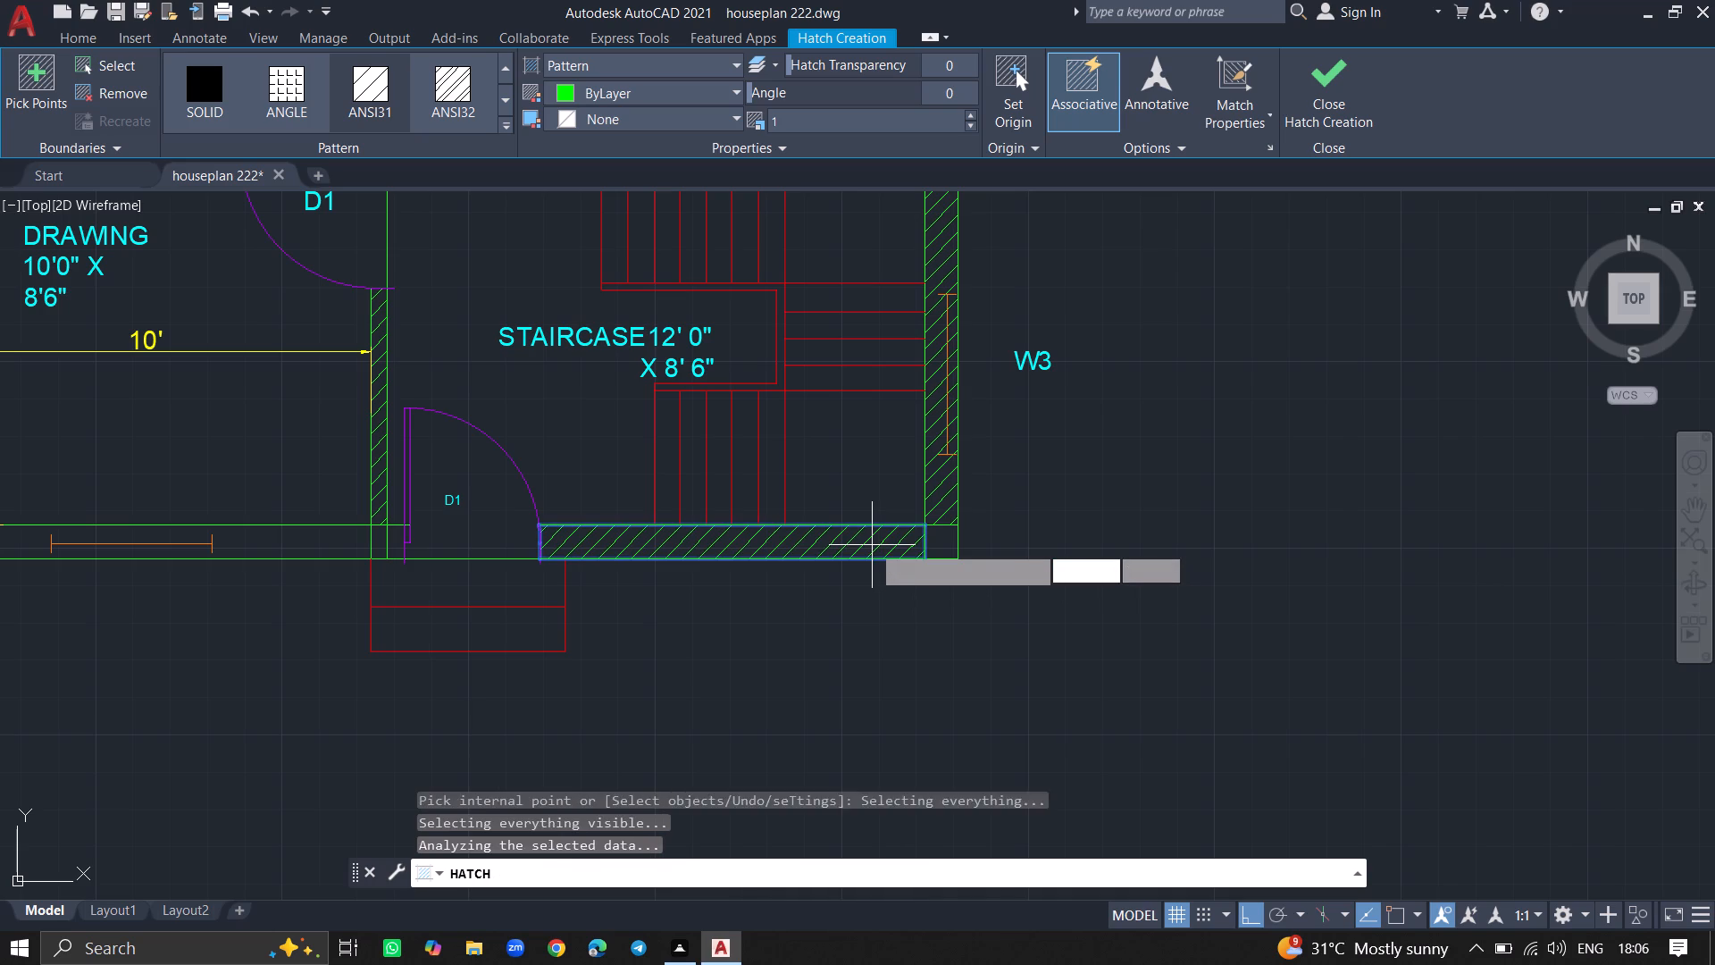
click(872, 545)
click(933, 542)
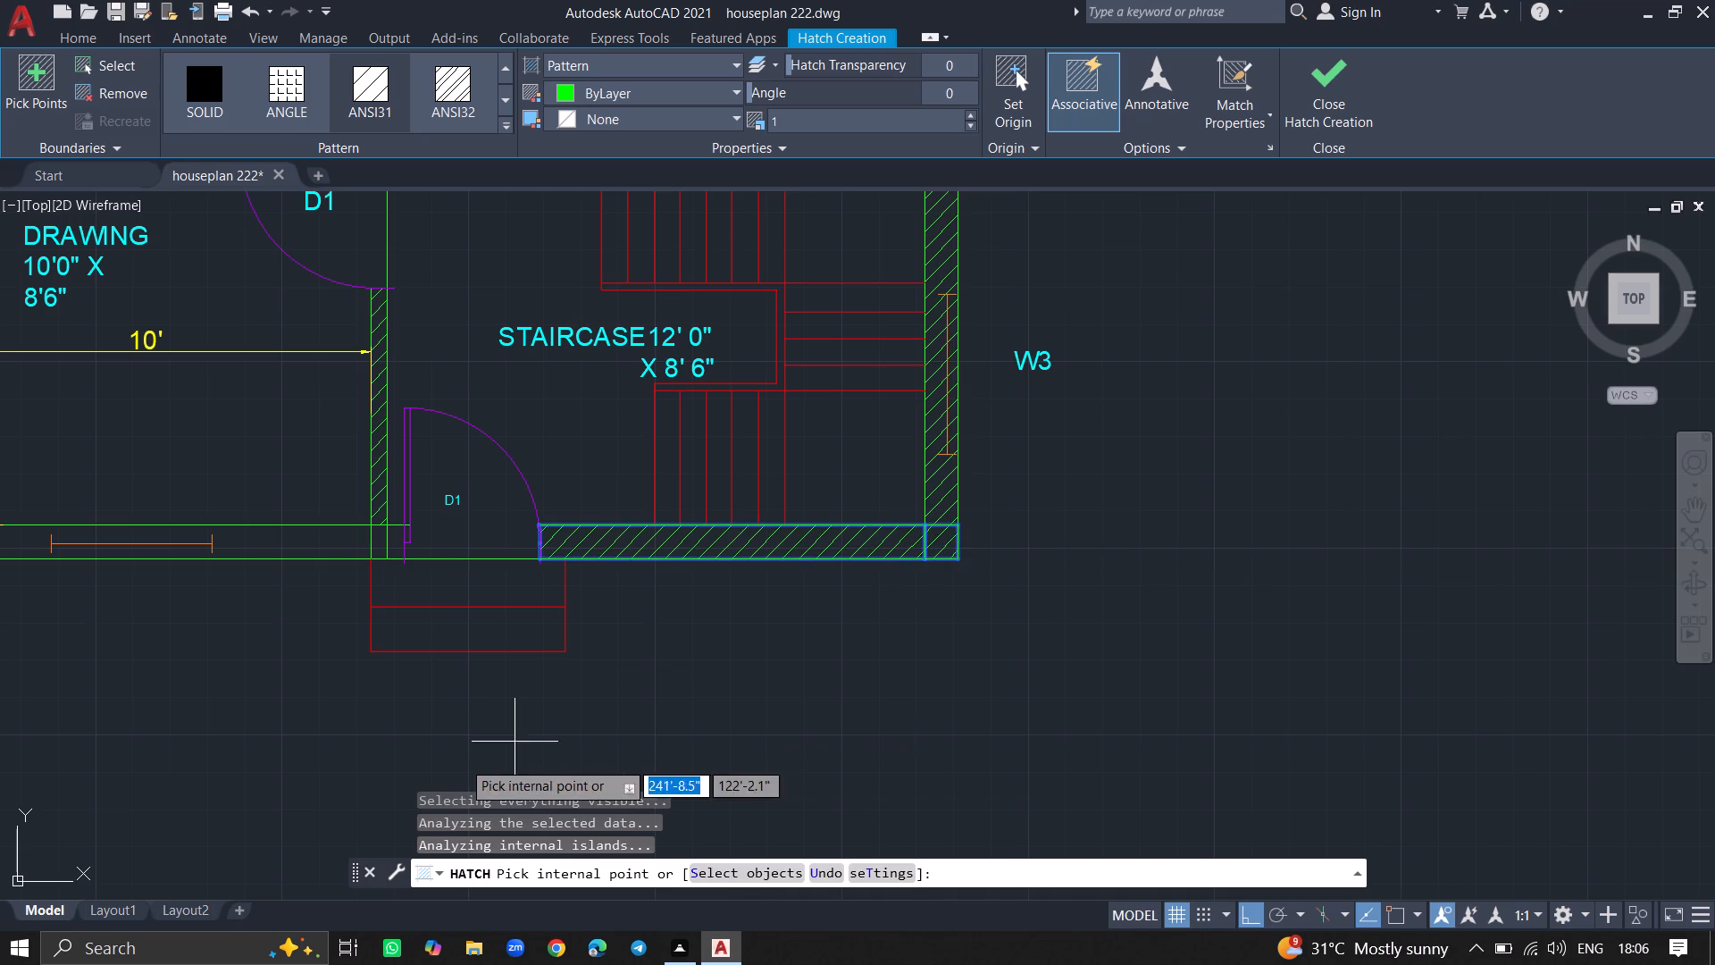
click(280, 539)
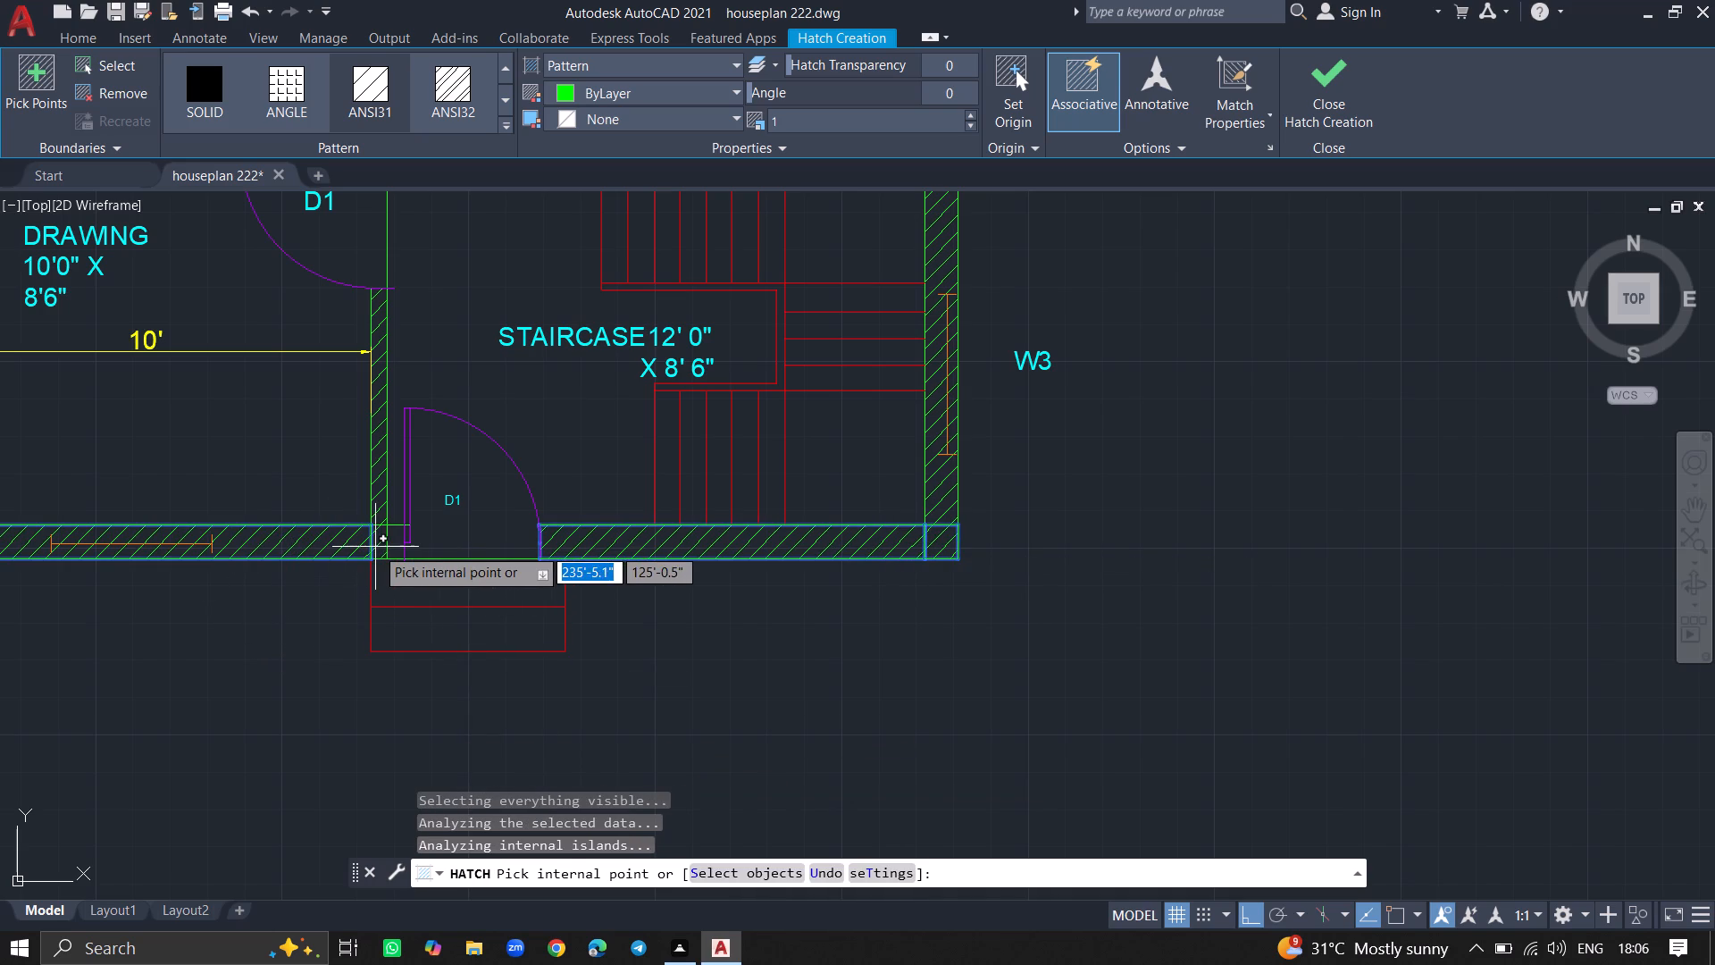
click(375, 547)
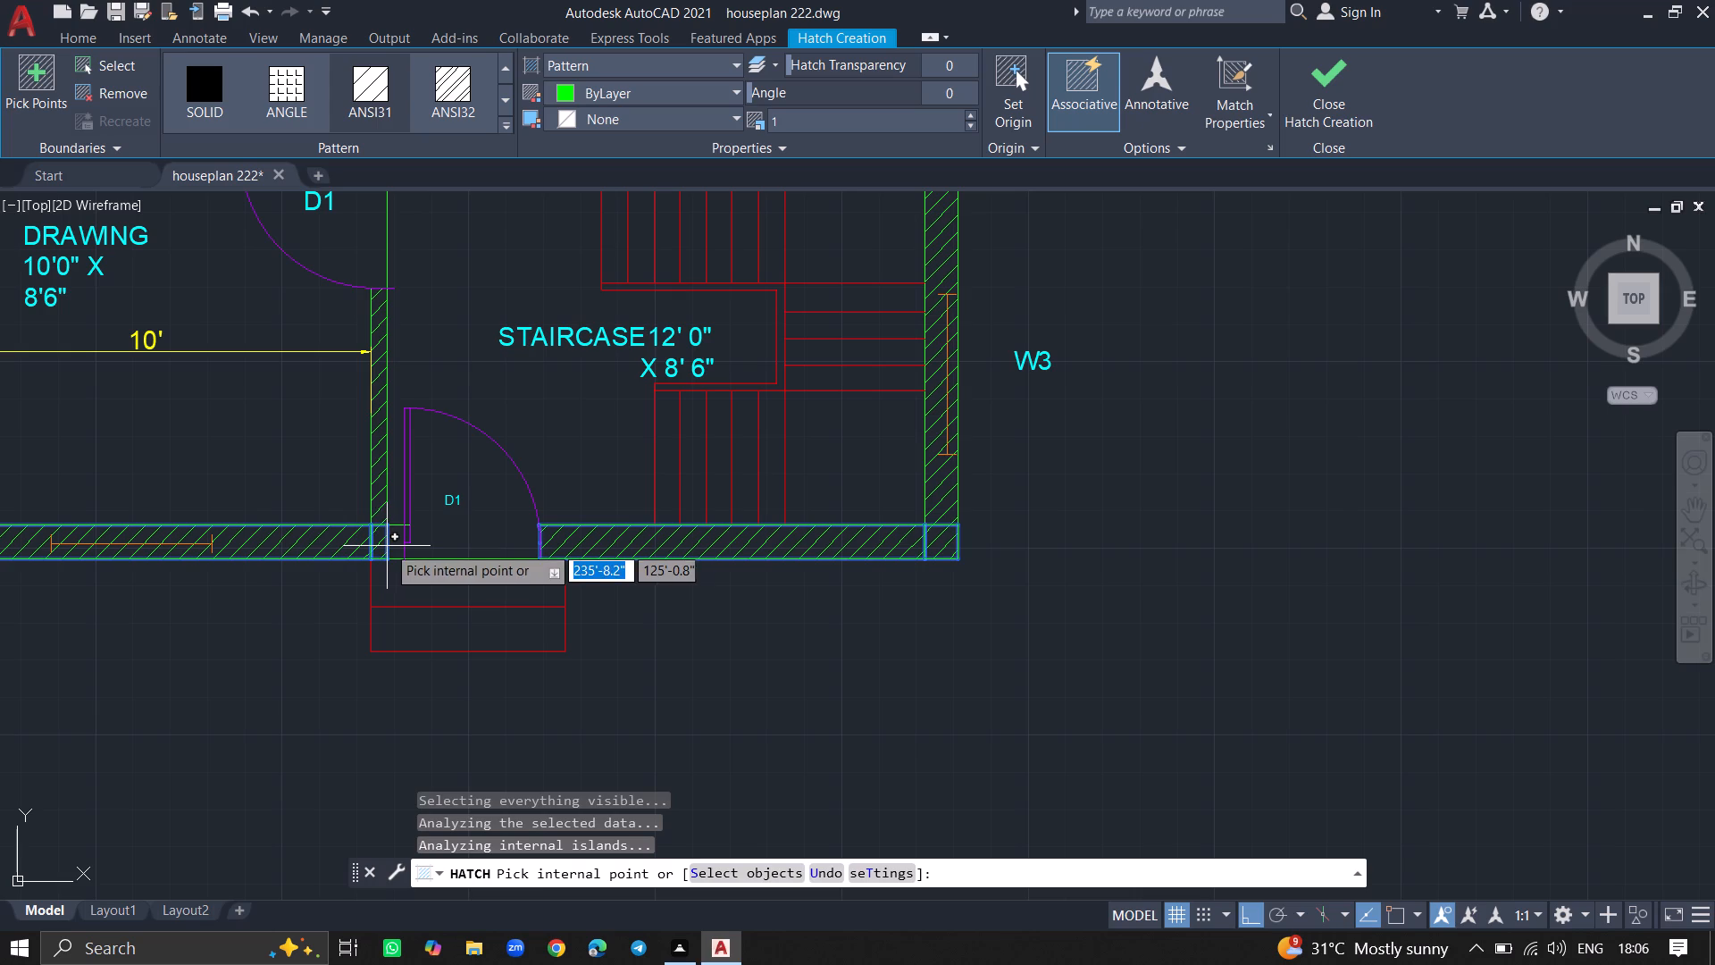
click(387, 545)
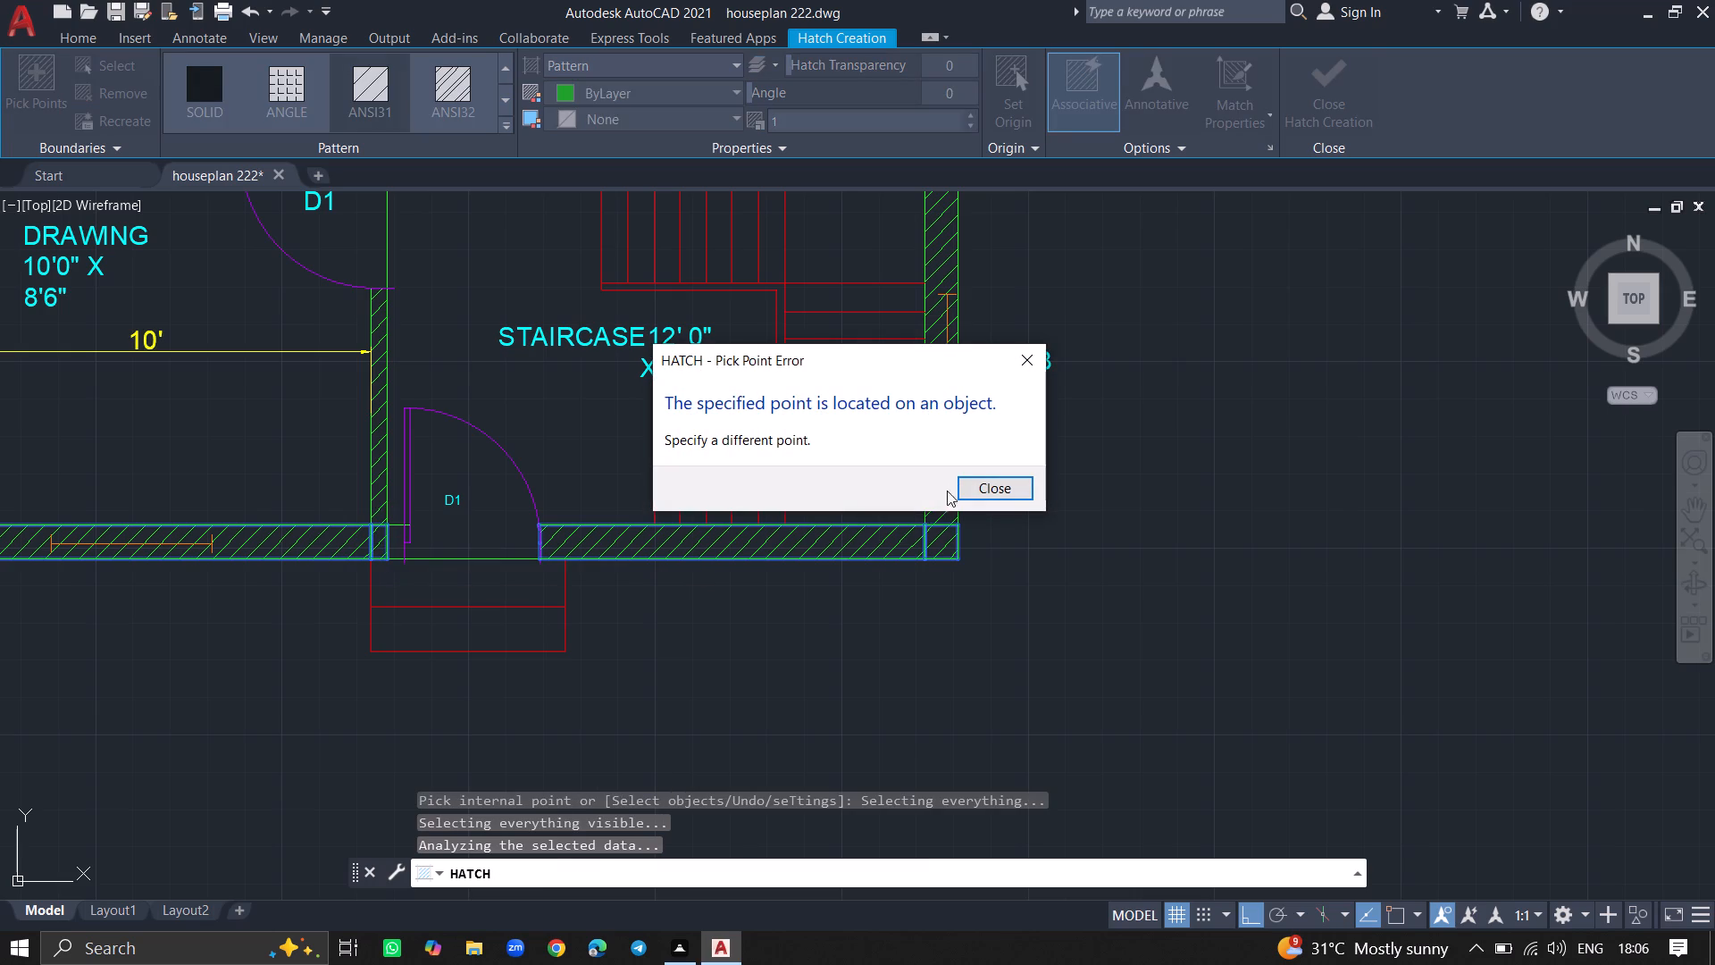
click(969, 473)
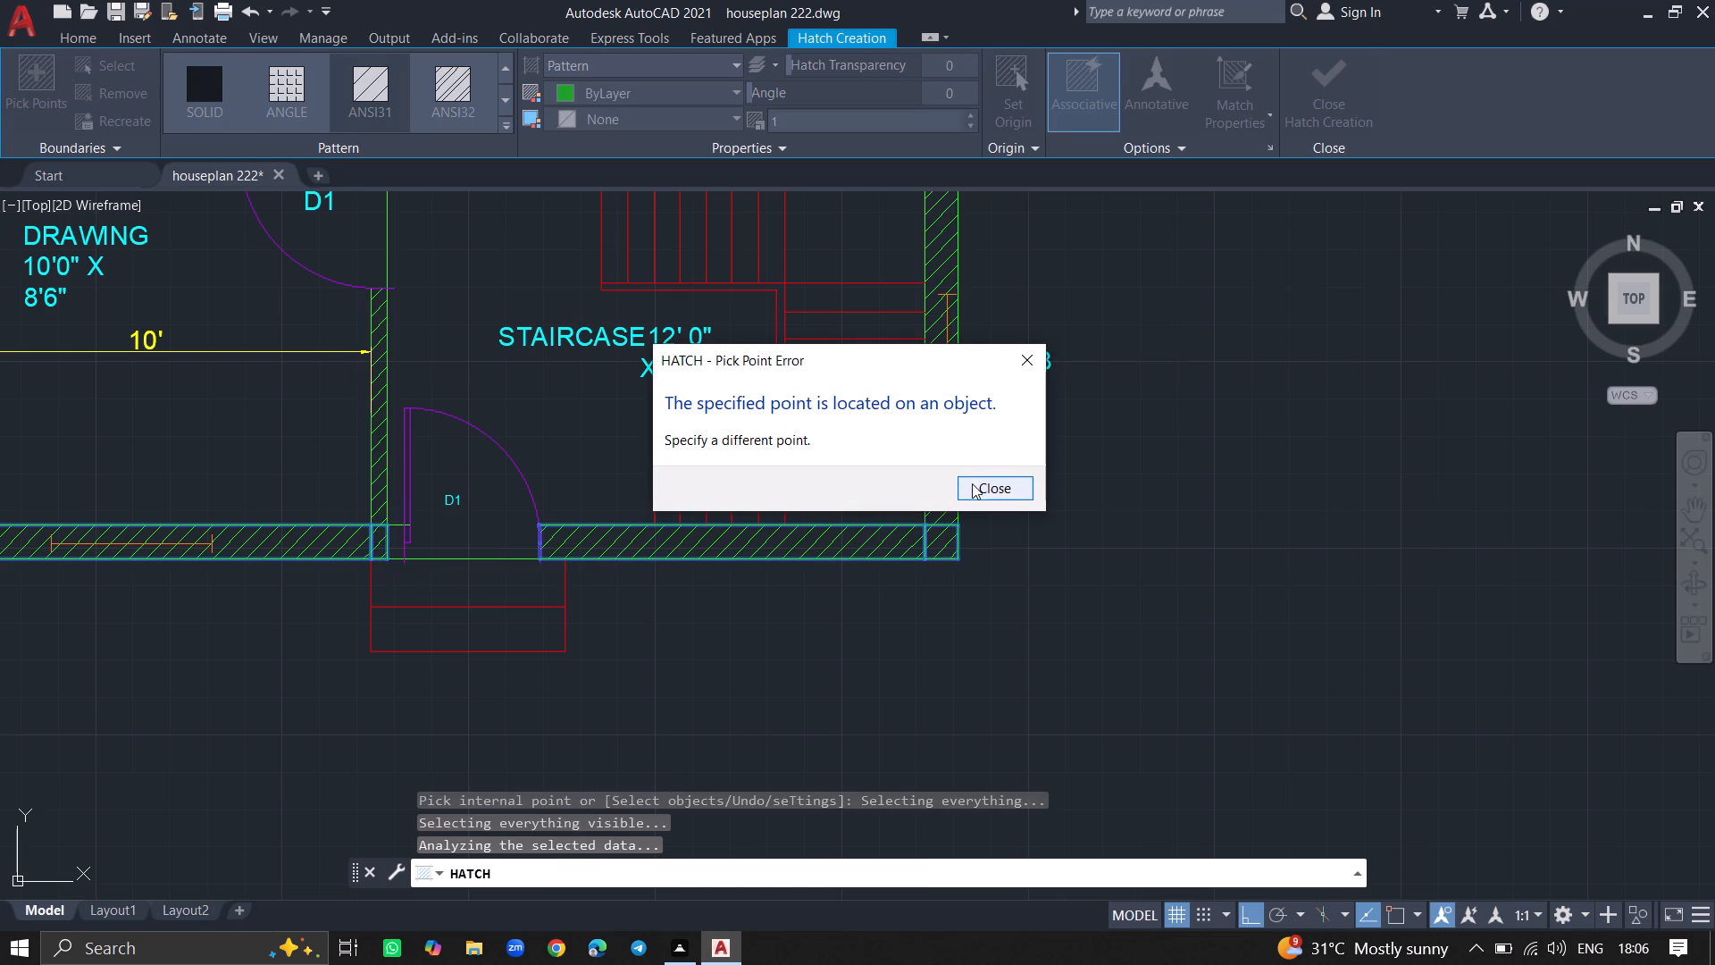
click(972, 483)
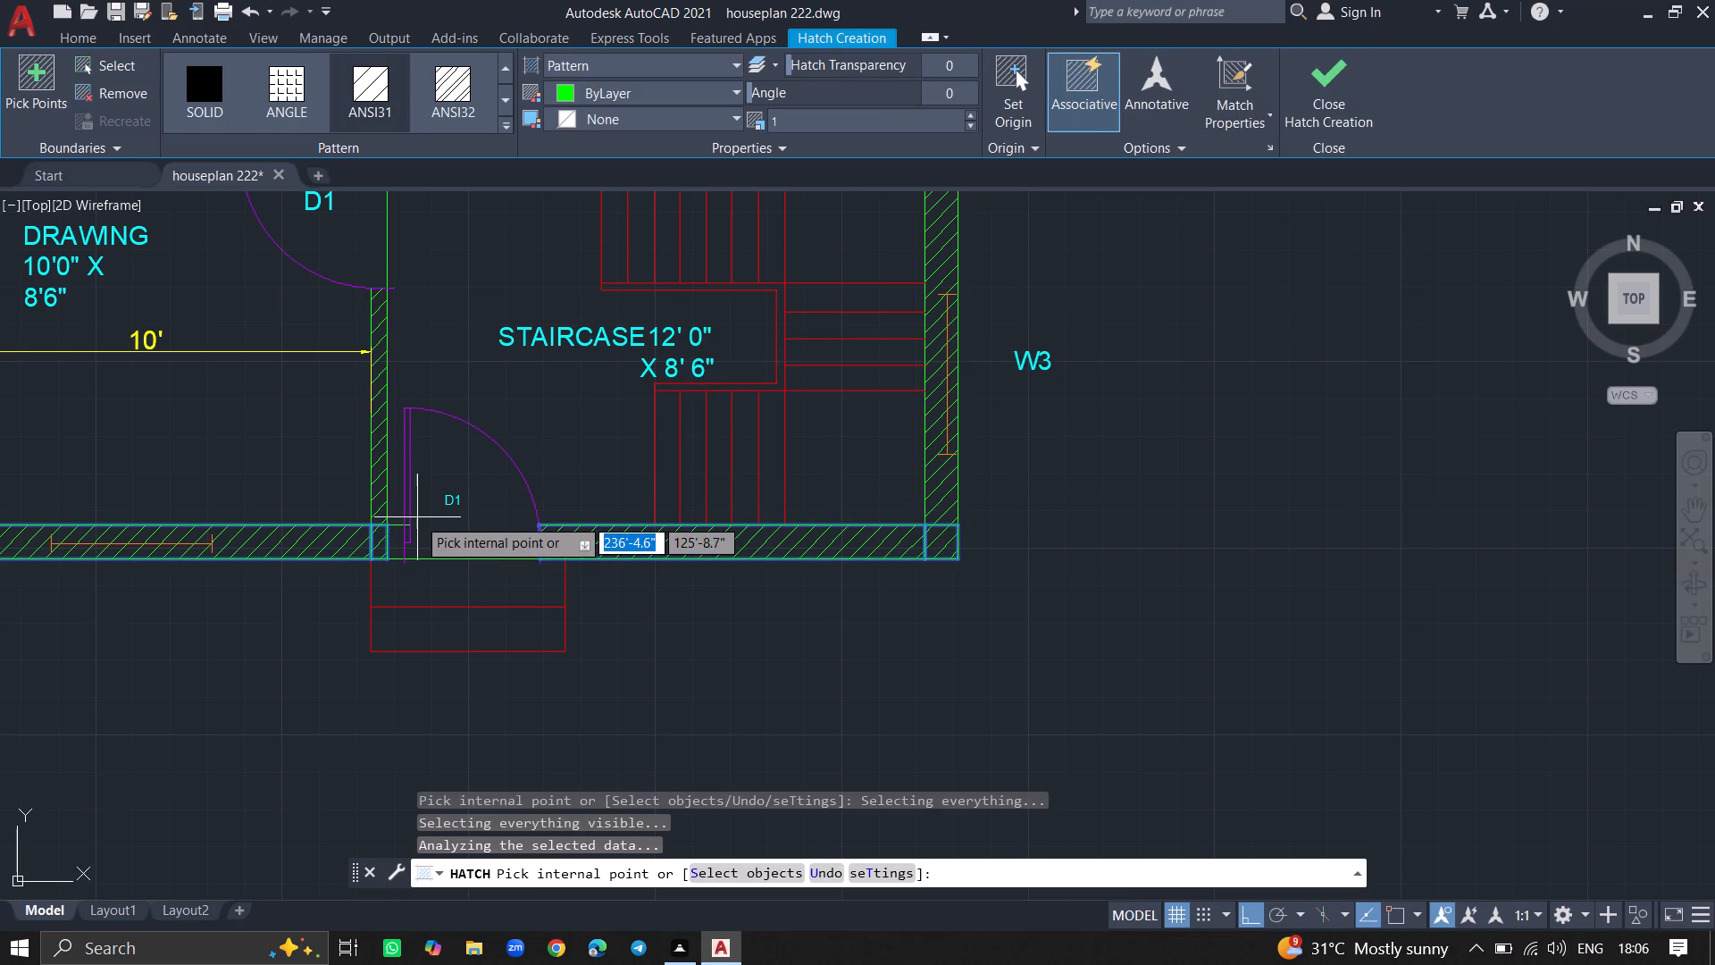
ctrl+scroll(417, 517, up, 1)
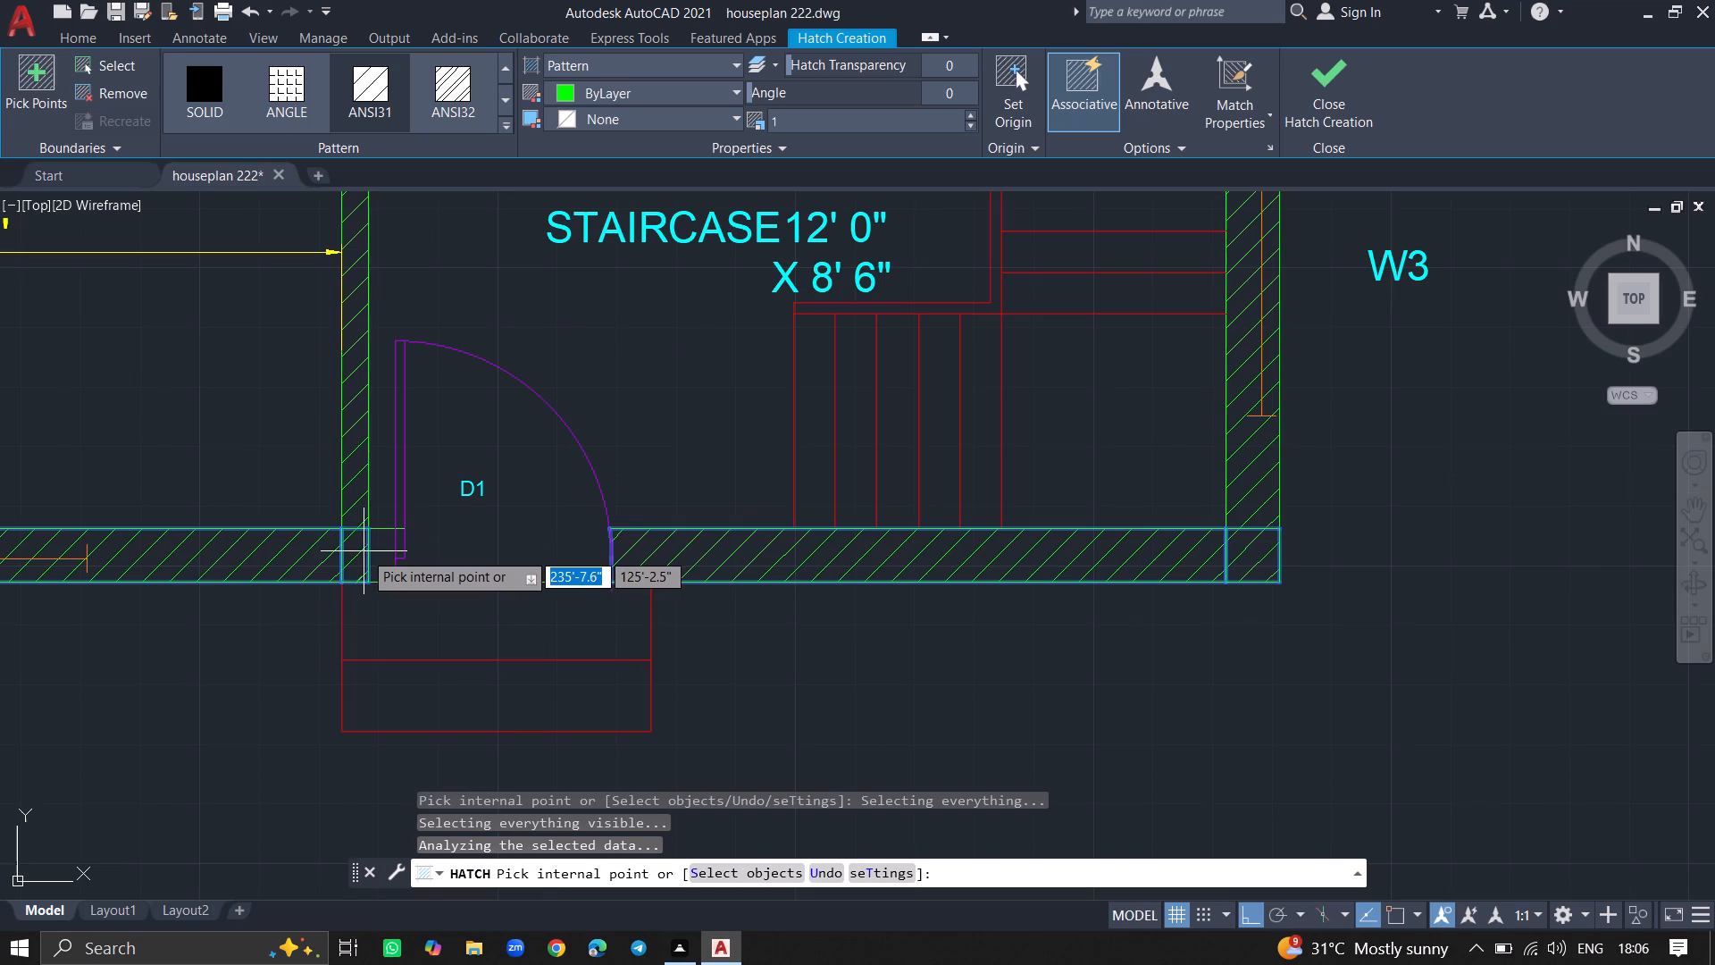
click(373, 551)
ctrl+scroll(257, 540, down, 4)
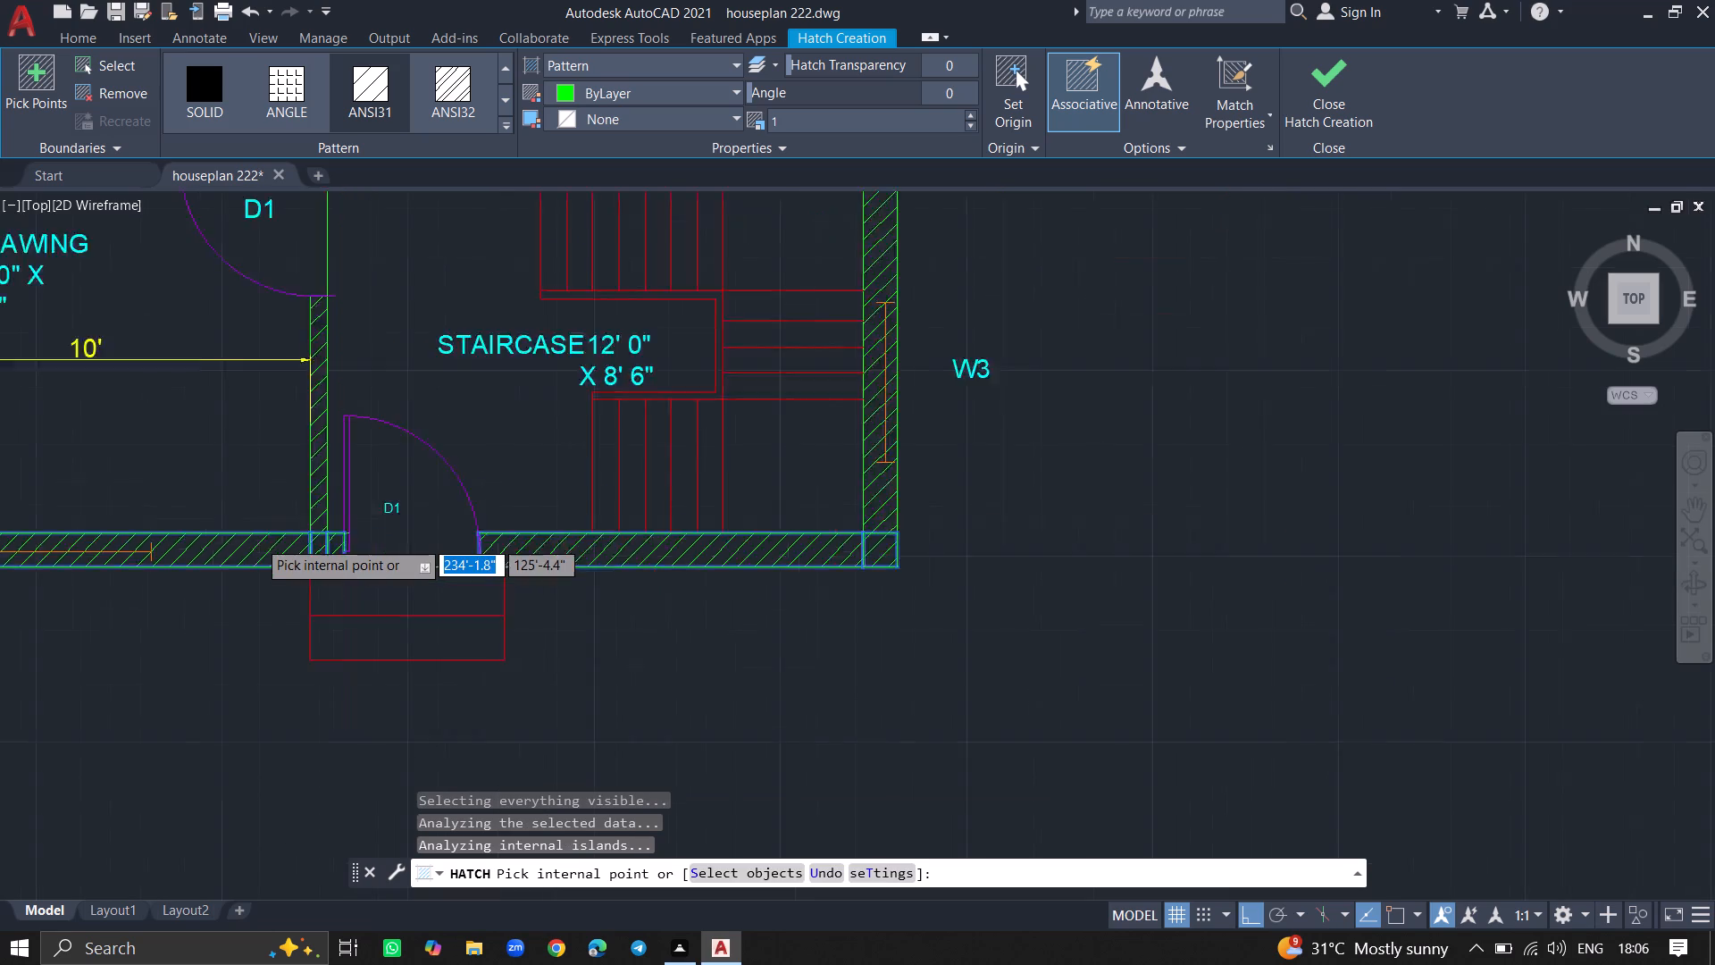
Hatch the DRAWING room's front outer wall corner and BEDROOM-2's outer top corner, try BEDROOM-1's outer top corner, and finish the hatch.
ctrl+scroll(257, 540, down, 3)
ctrl+scroll(171, 536, up, 4)
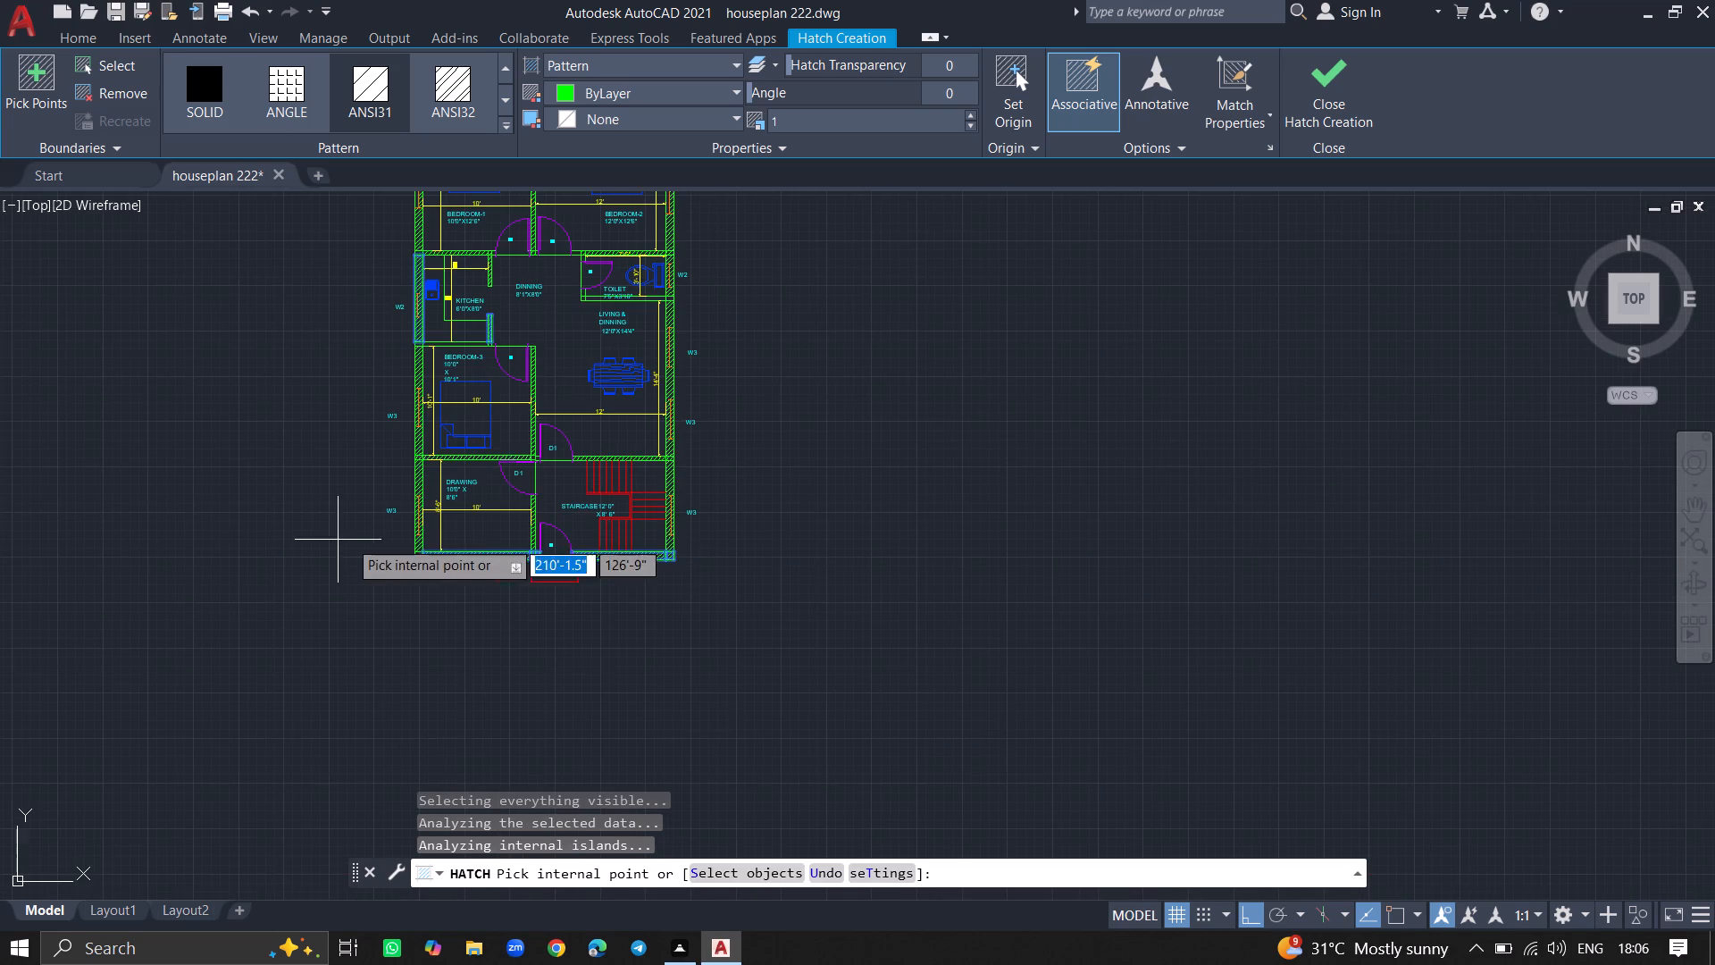
ctrl+scroll(443, 581, up, 6)
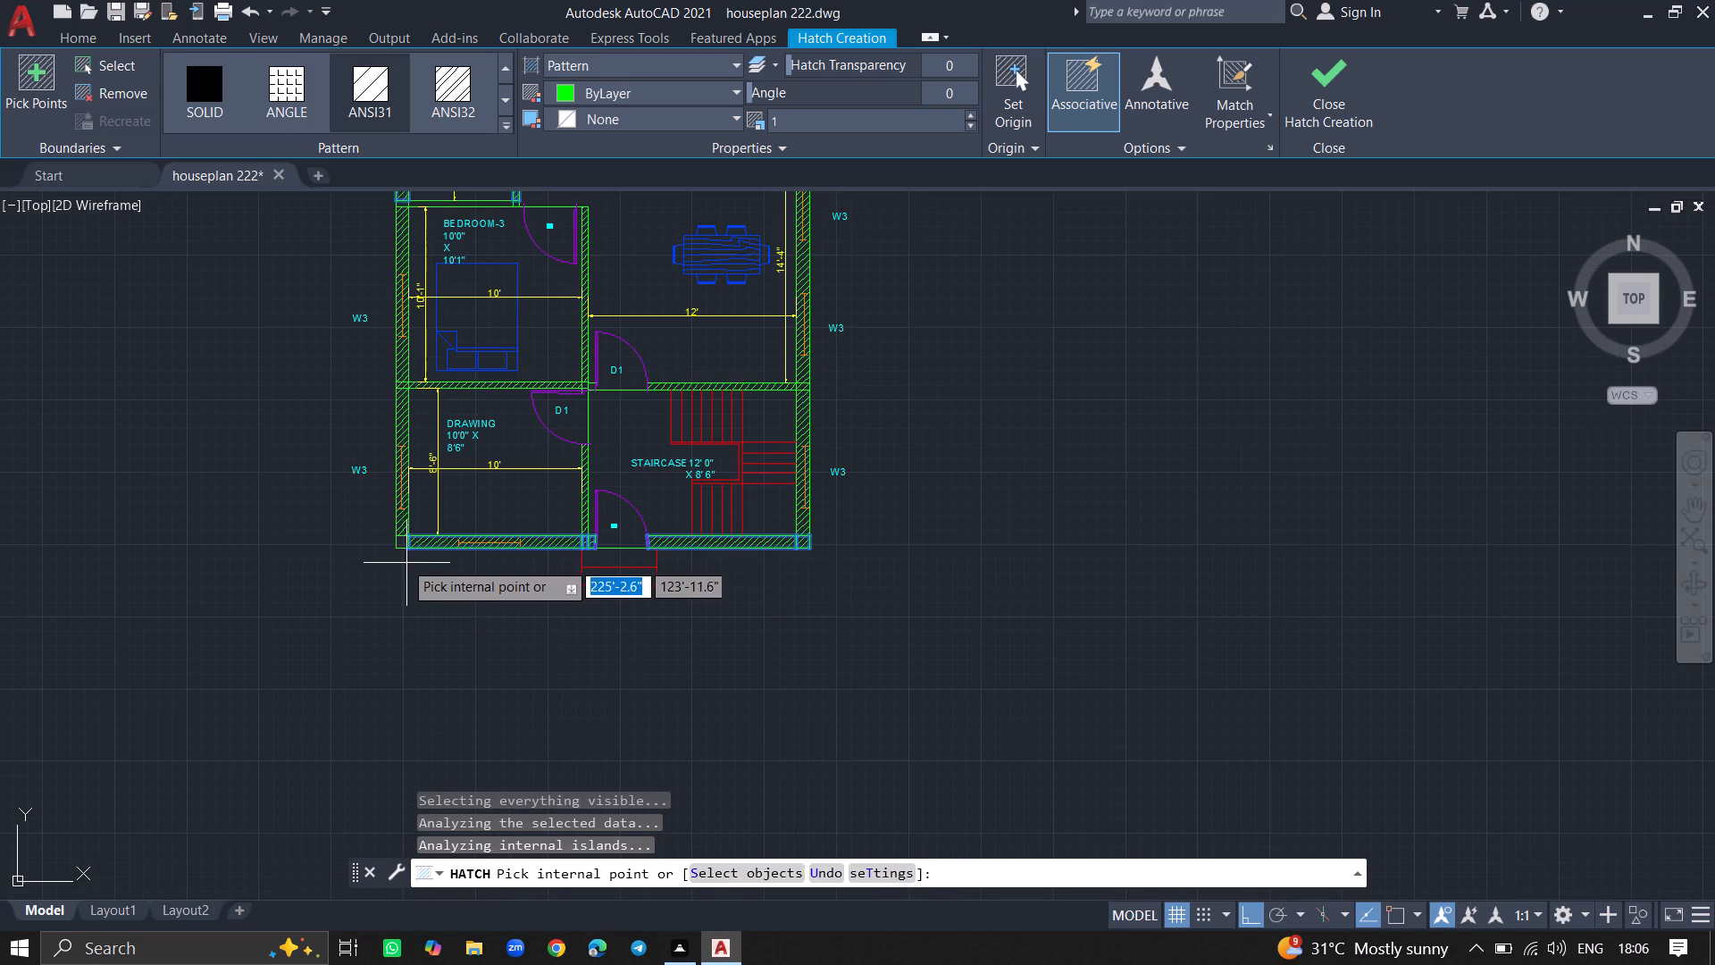
click(401, 544)
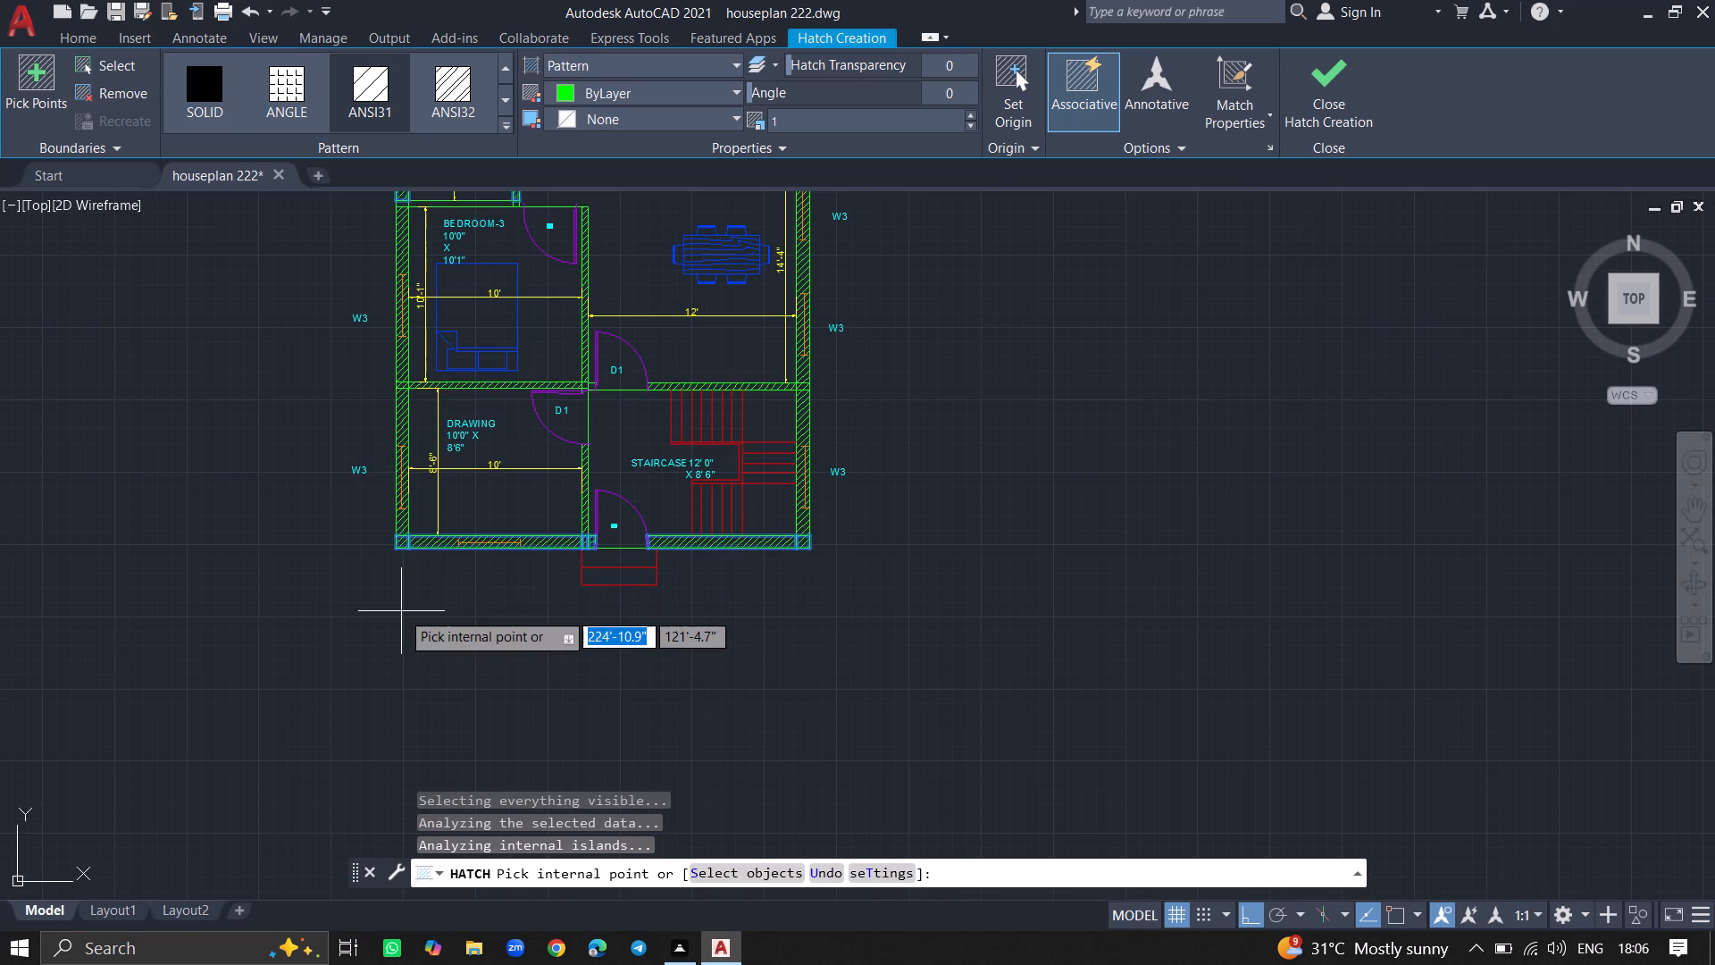
ctrl+scroll(401, 611, down, 3)
ctrl+scroll(409, 371, up, 2)
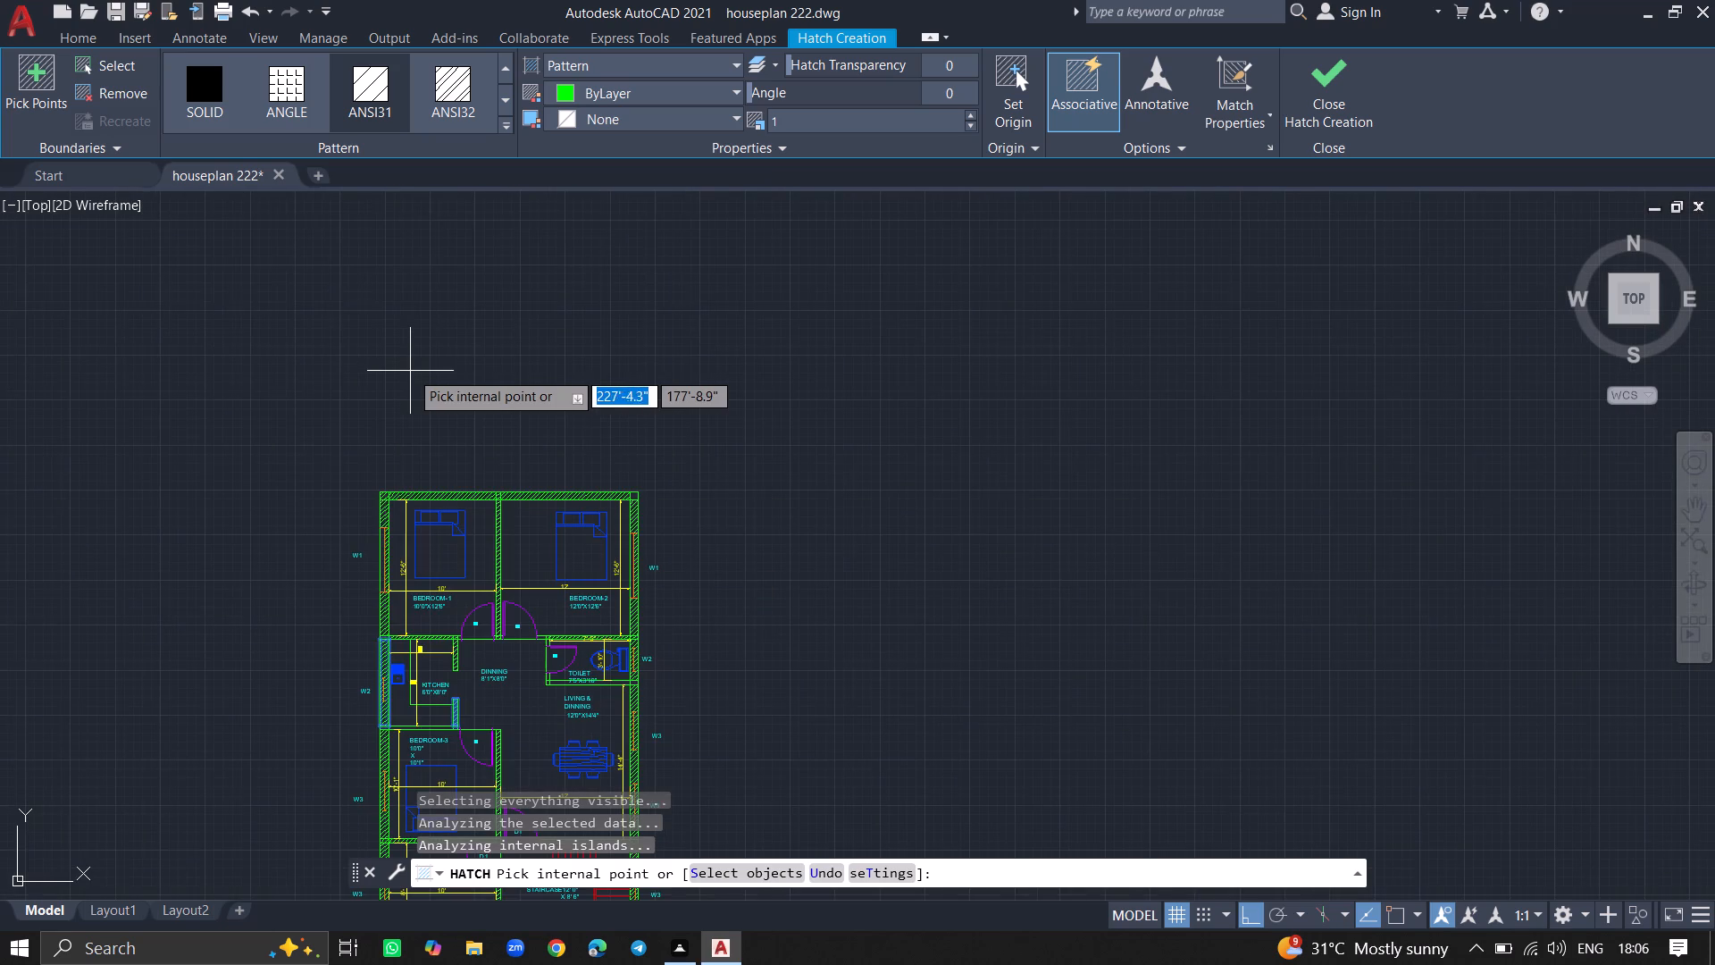
click(632, 496)
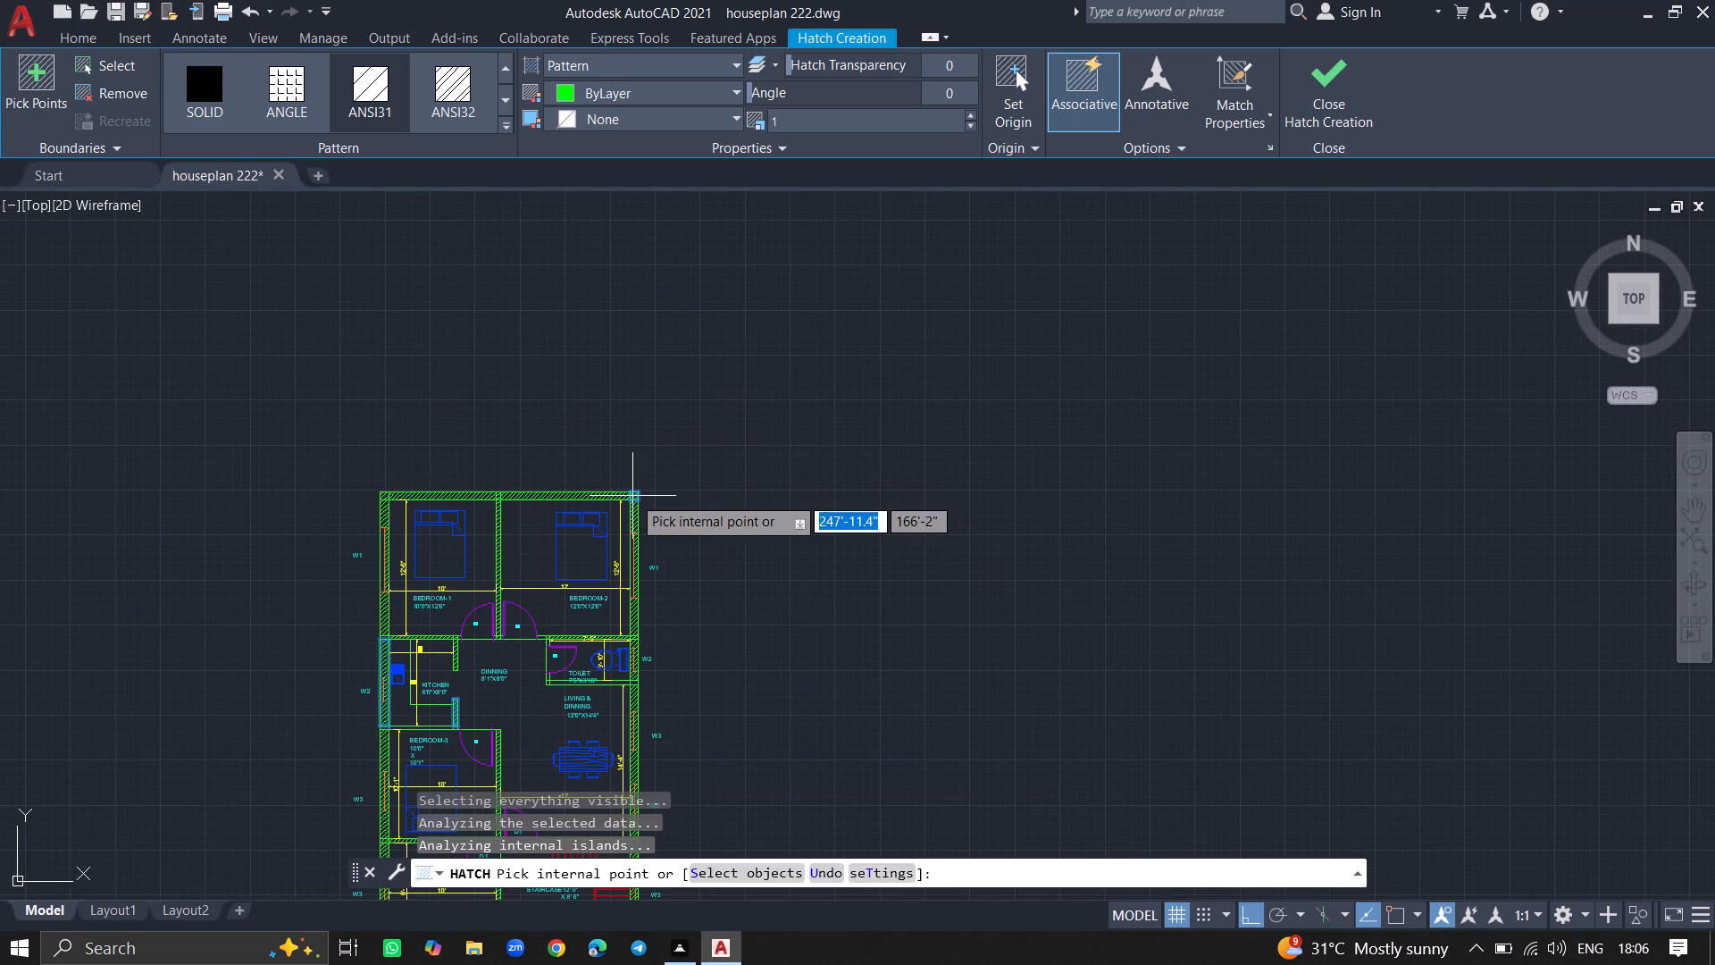
click(386, 492)
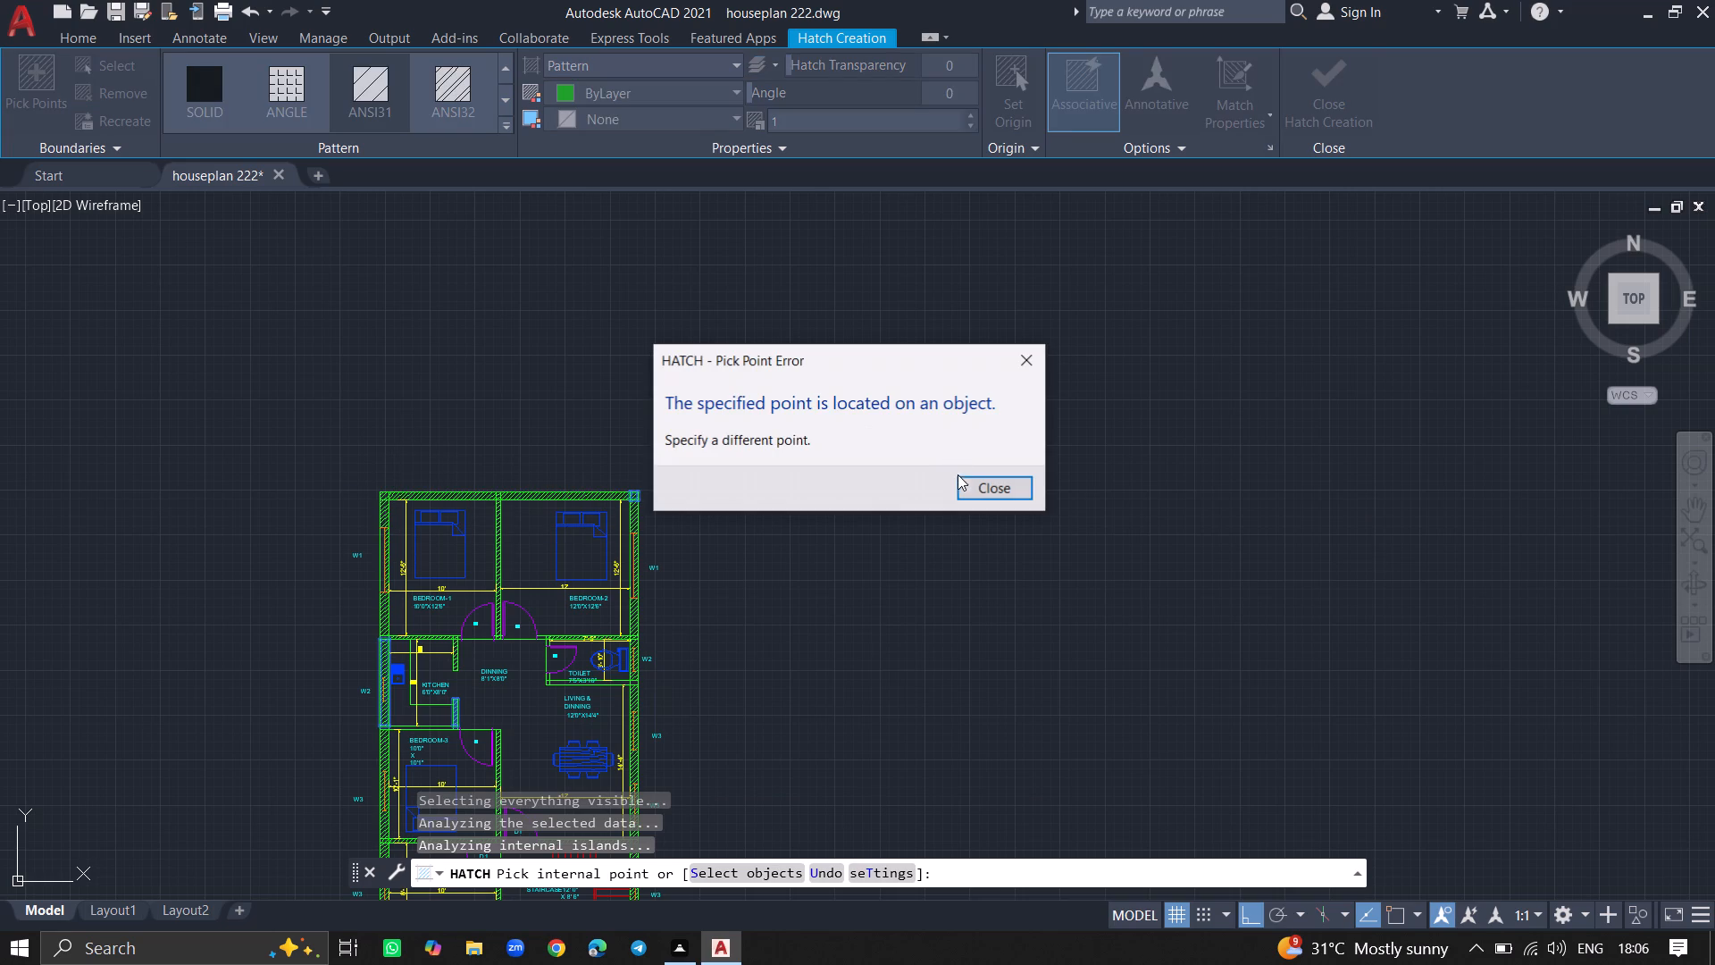
click(975, 481)
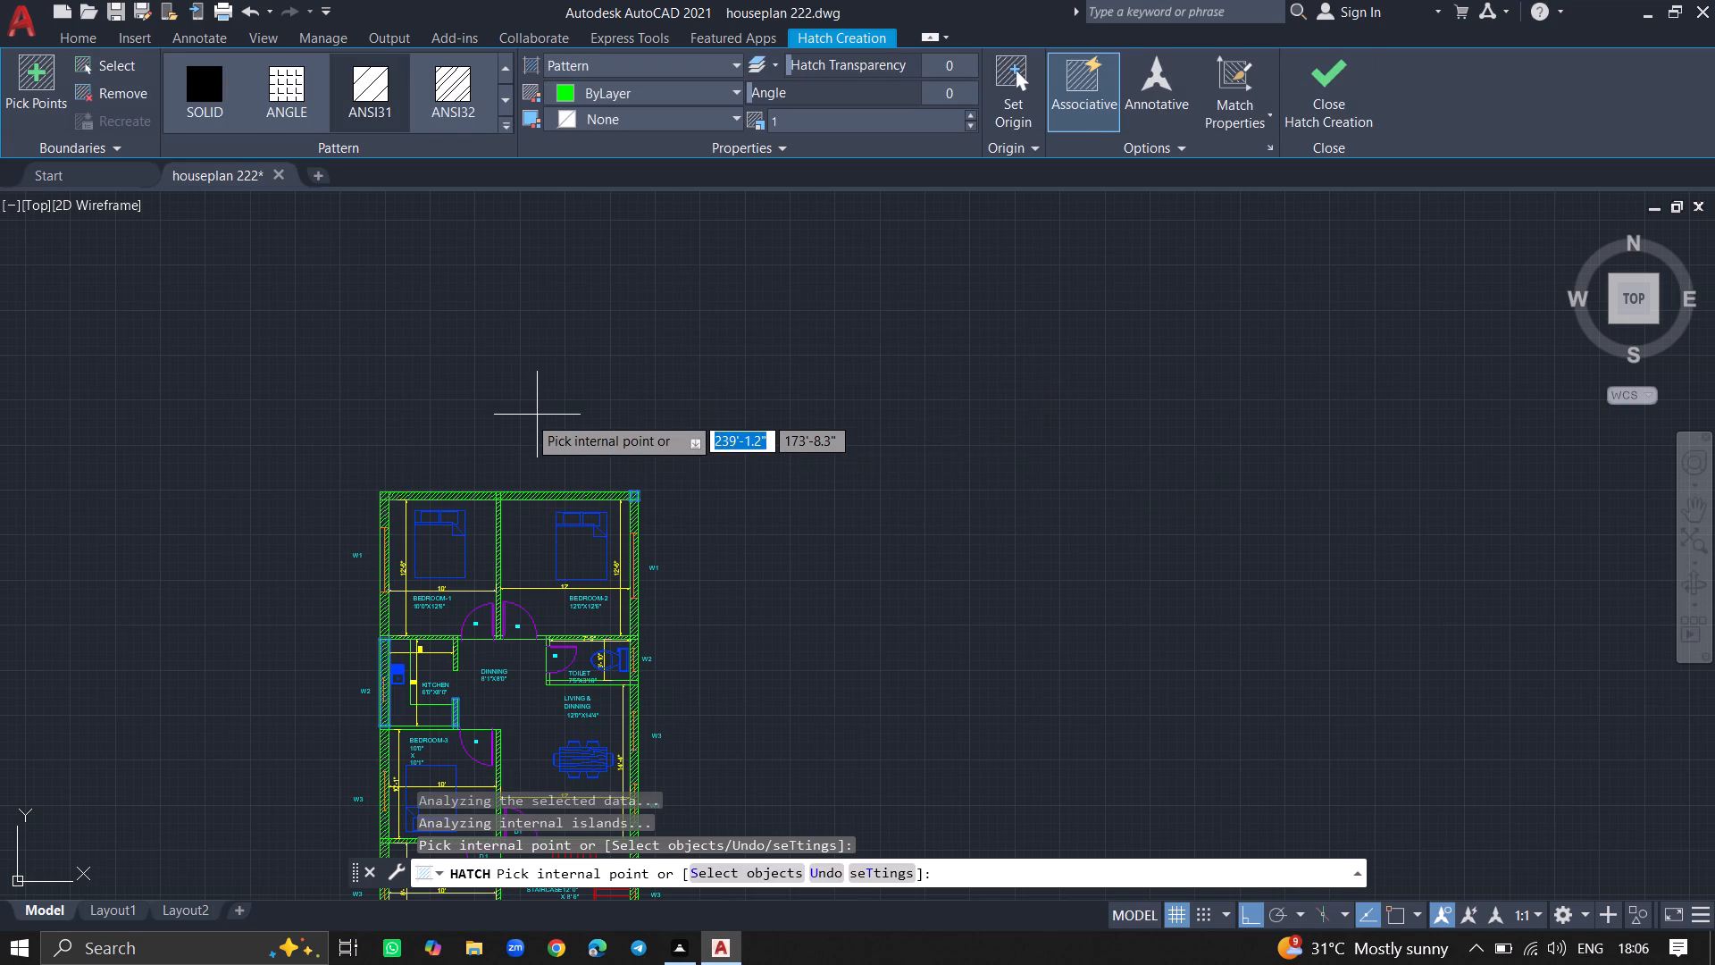
ctrl+scroll(528, 415, up, 4)
ctrl+scroll(528, 415, down, 3)
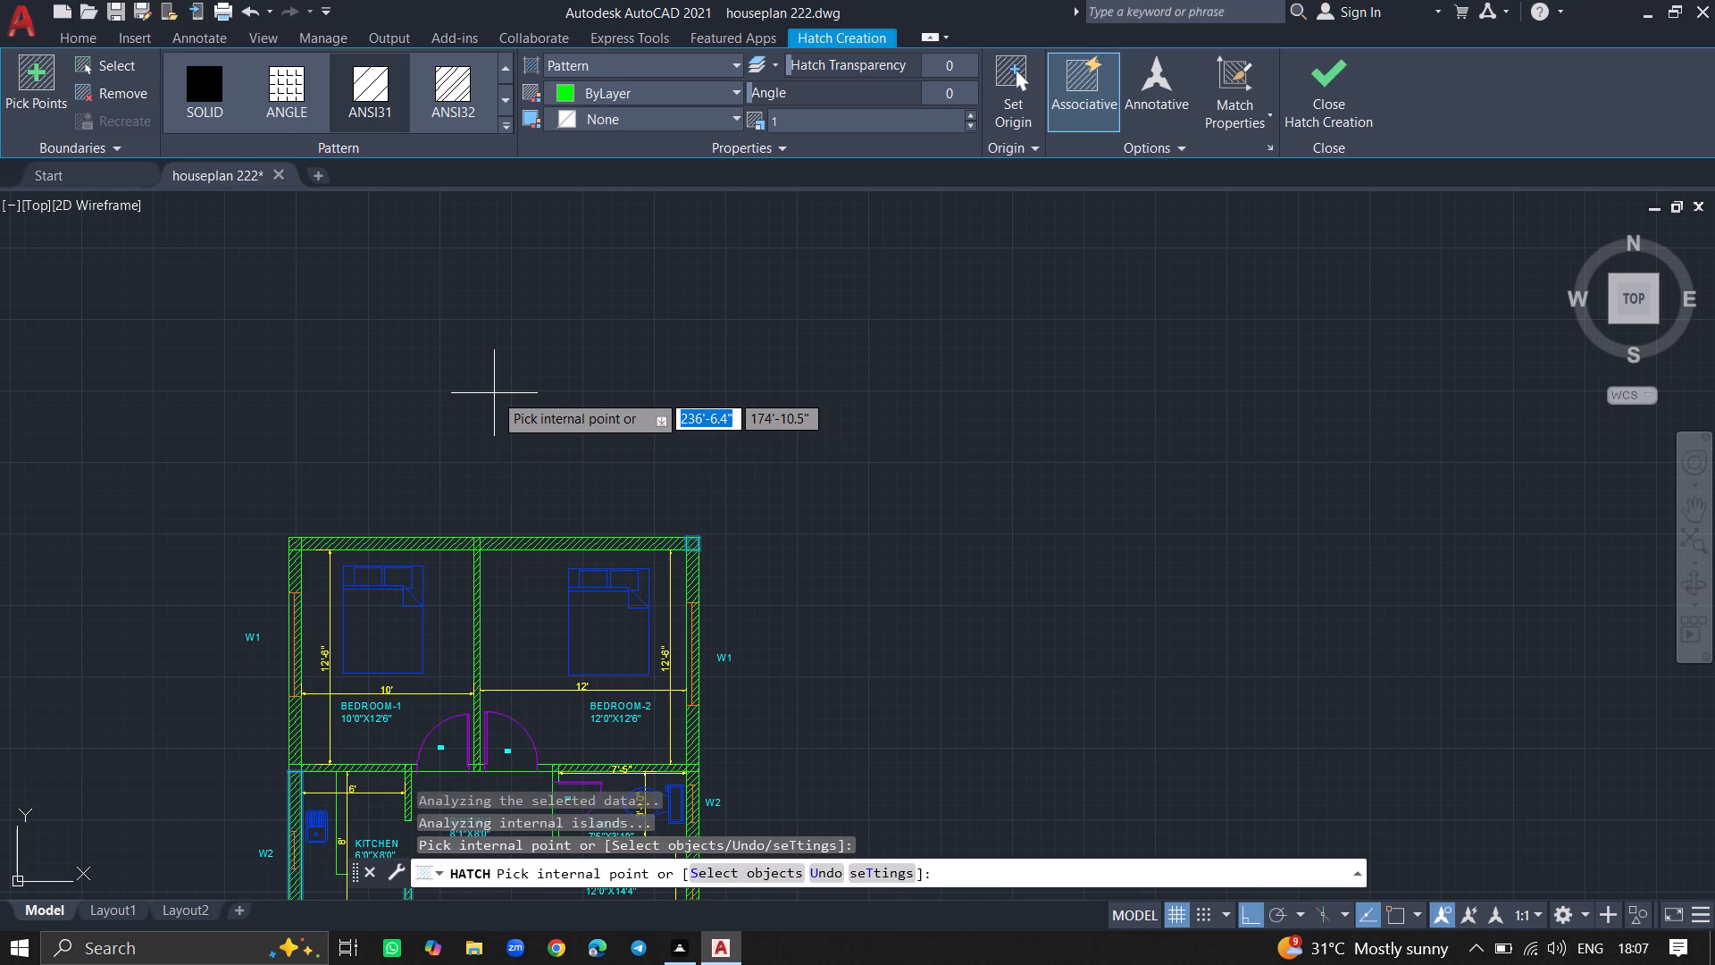
key(Return)
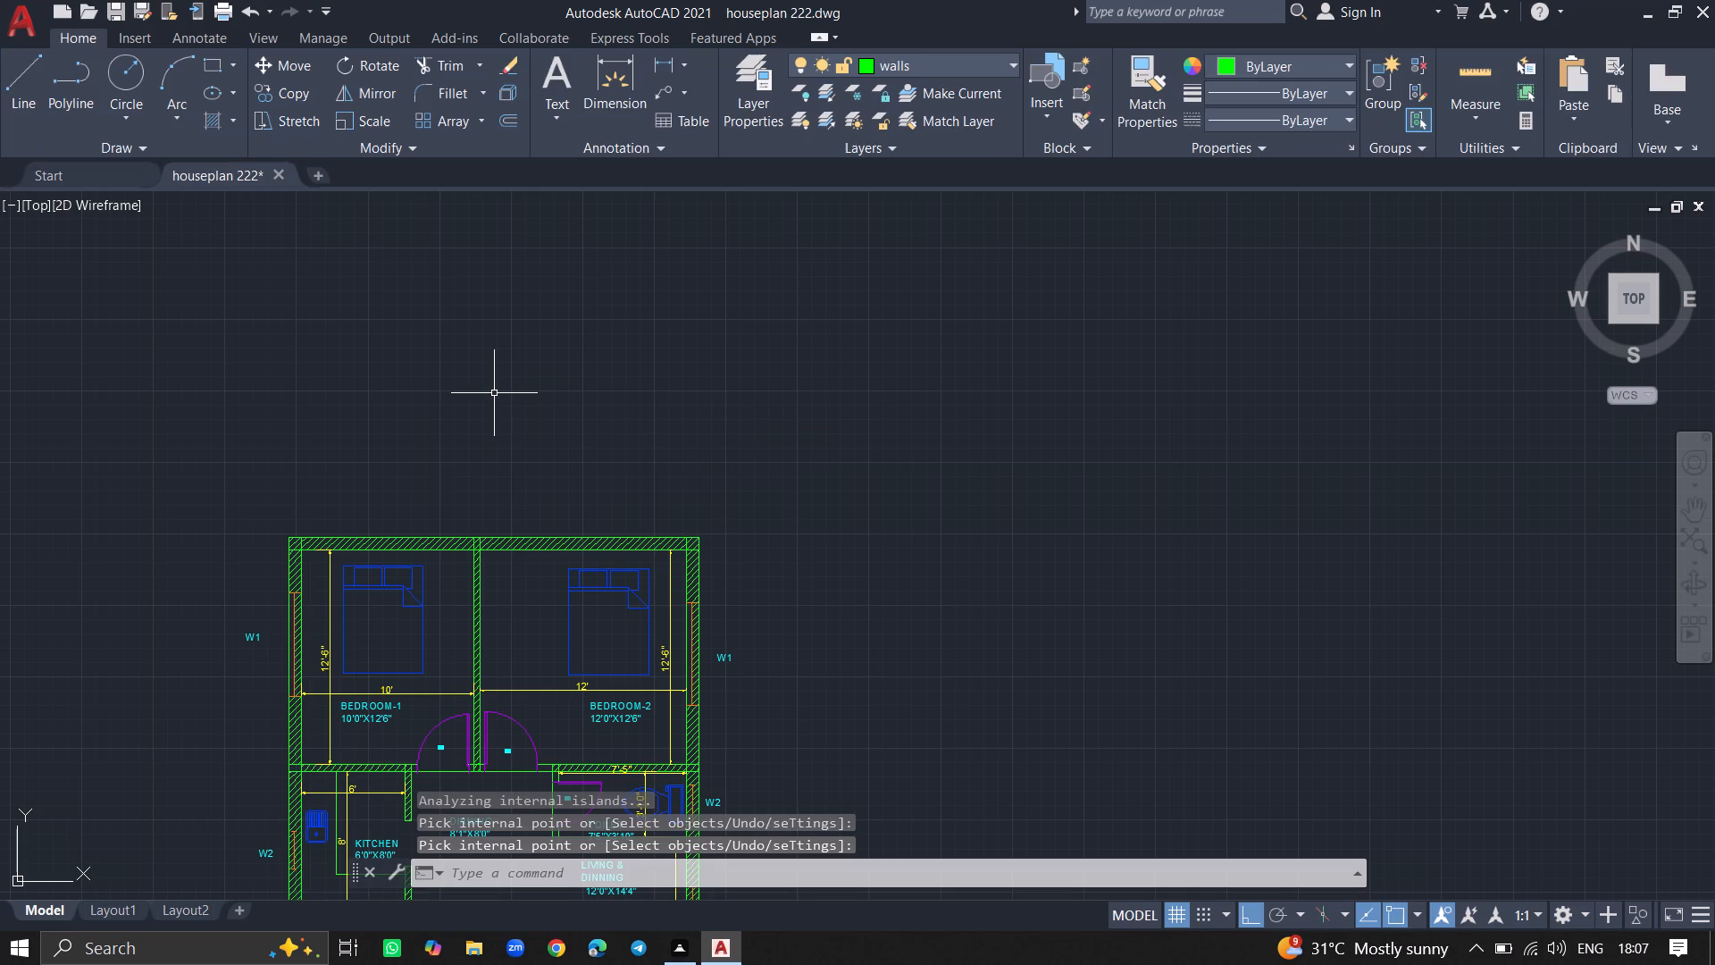
Save the house plan drawing.
ctrl+scroll(494, 393, down, 8)
ctrl+scroll(491, 444, up, 3)
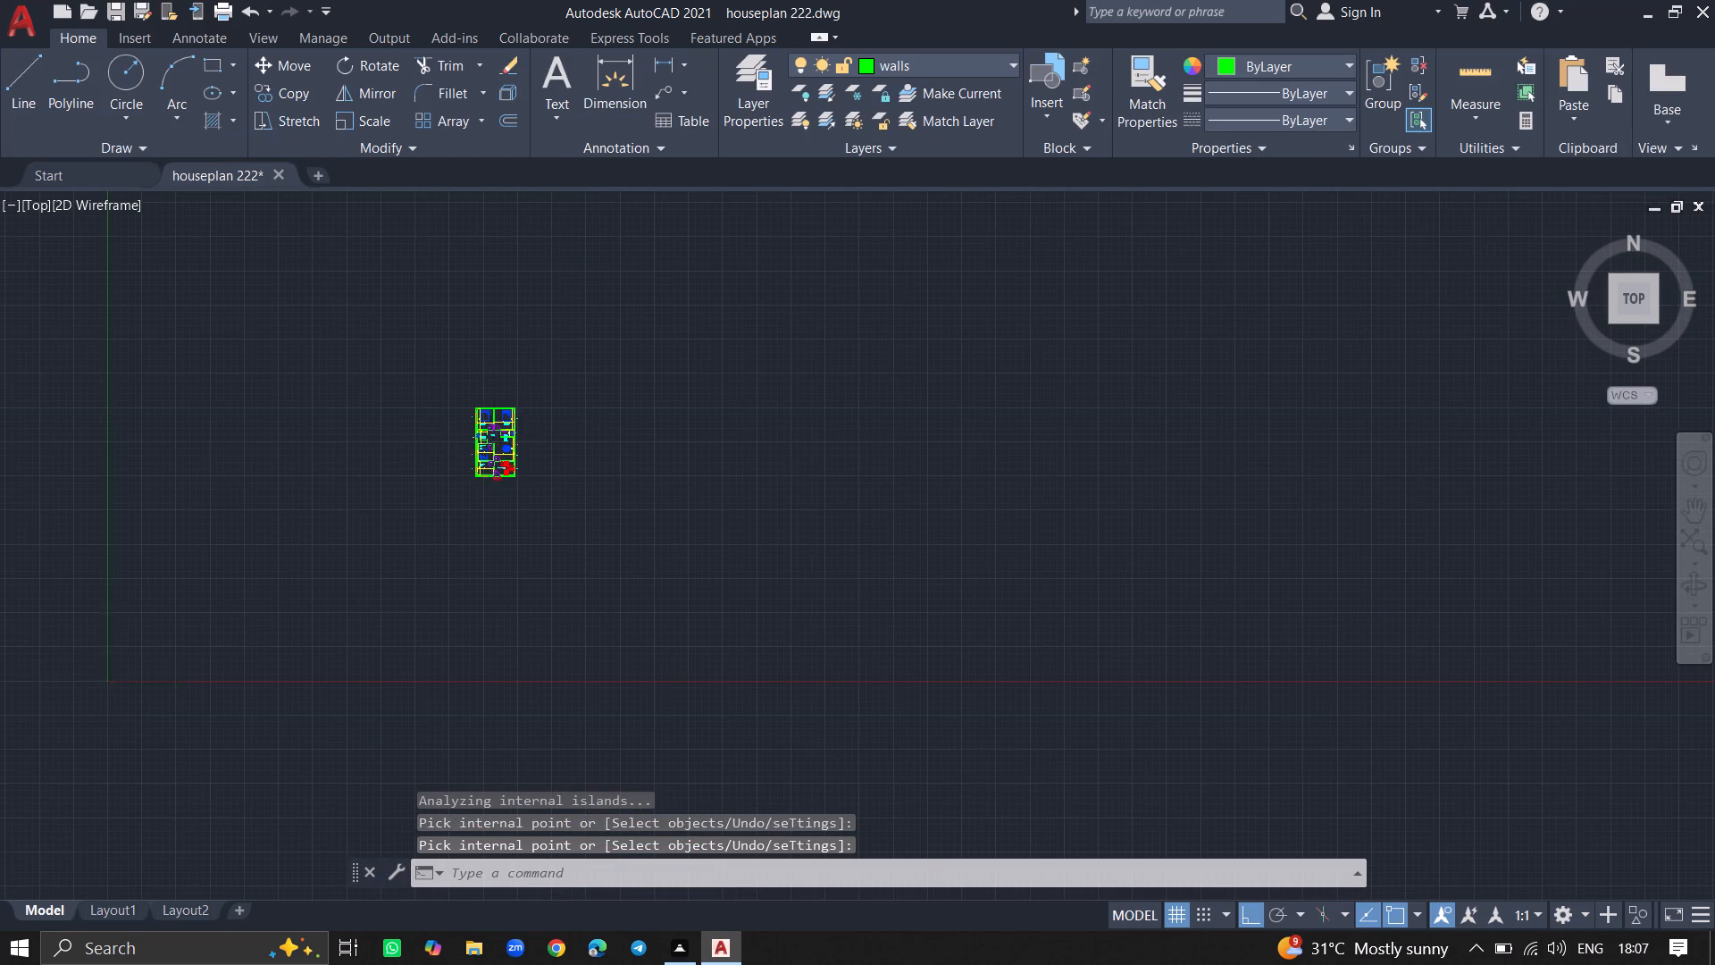
ctrl+scroll(491, 444, up, 1)
key(ctrl+s)
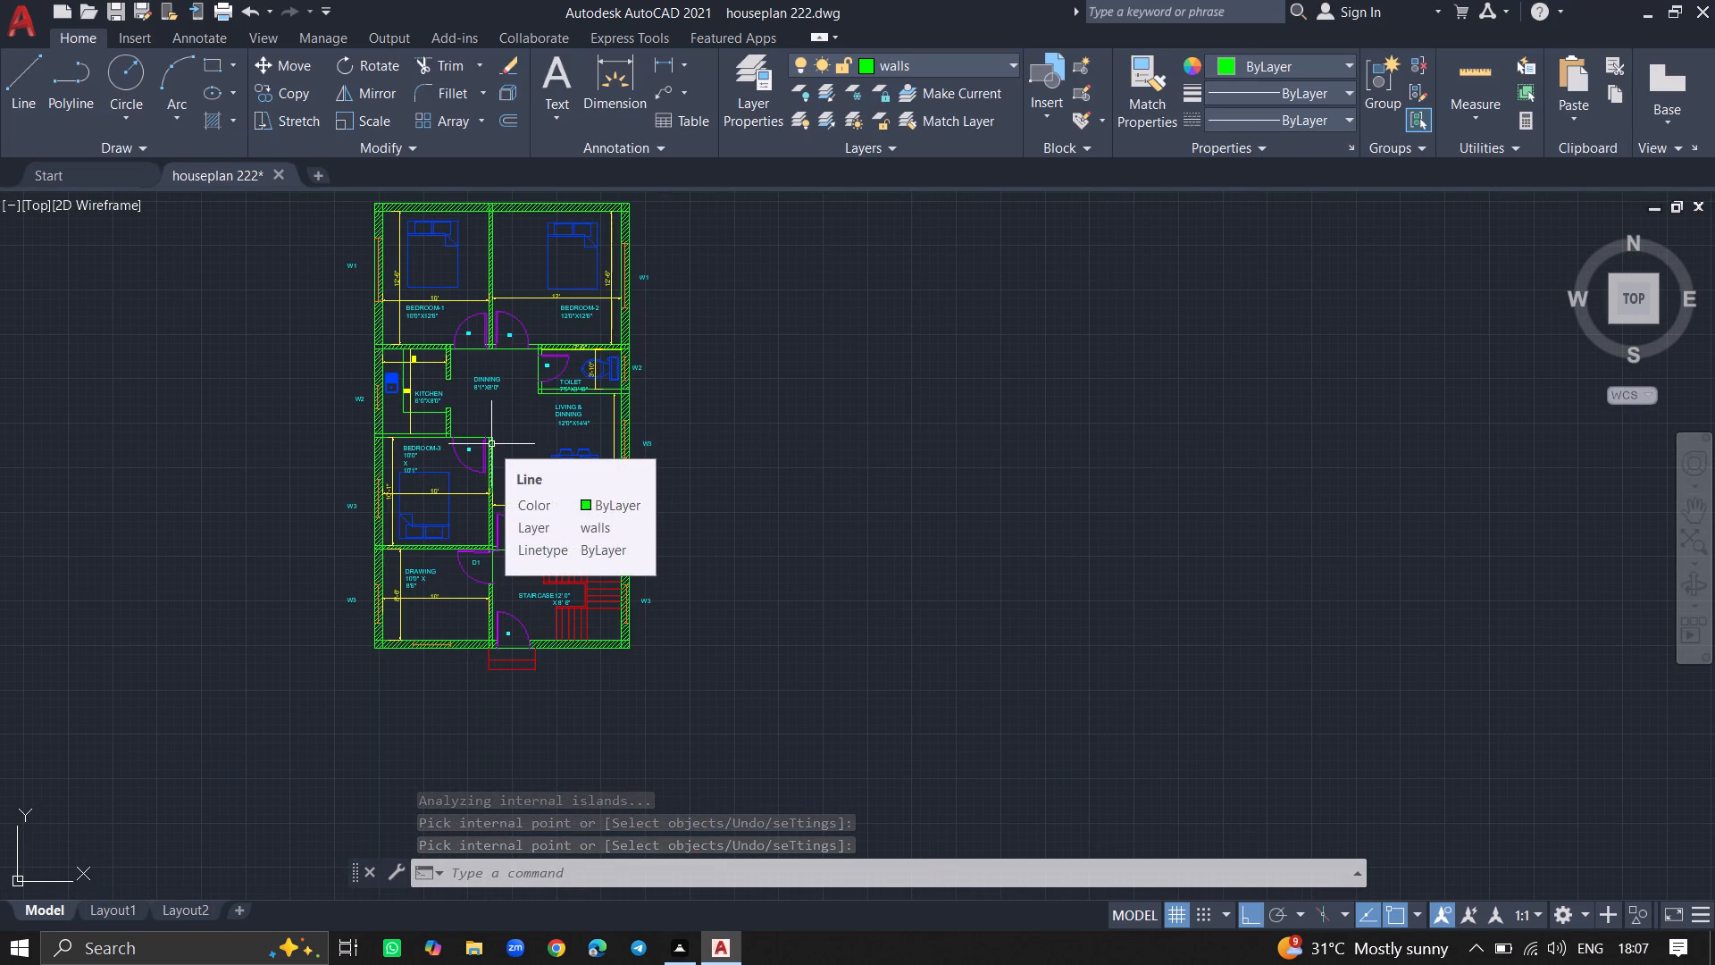
key(ctrl+s)
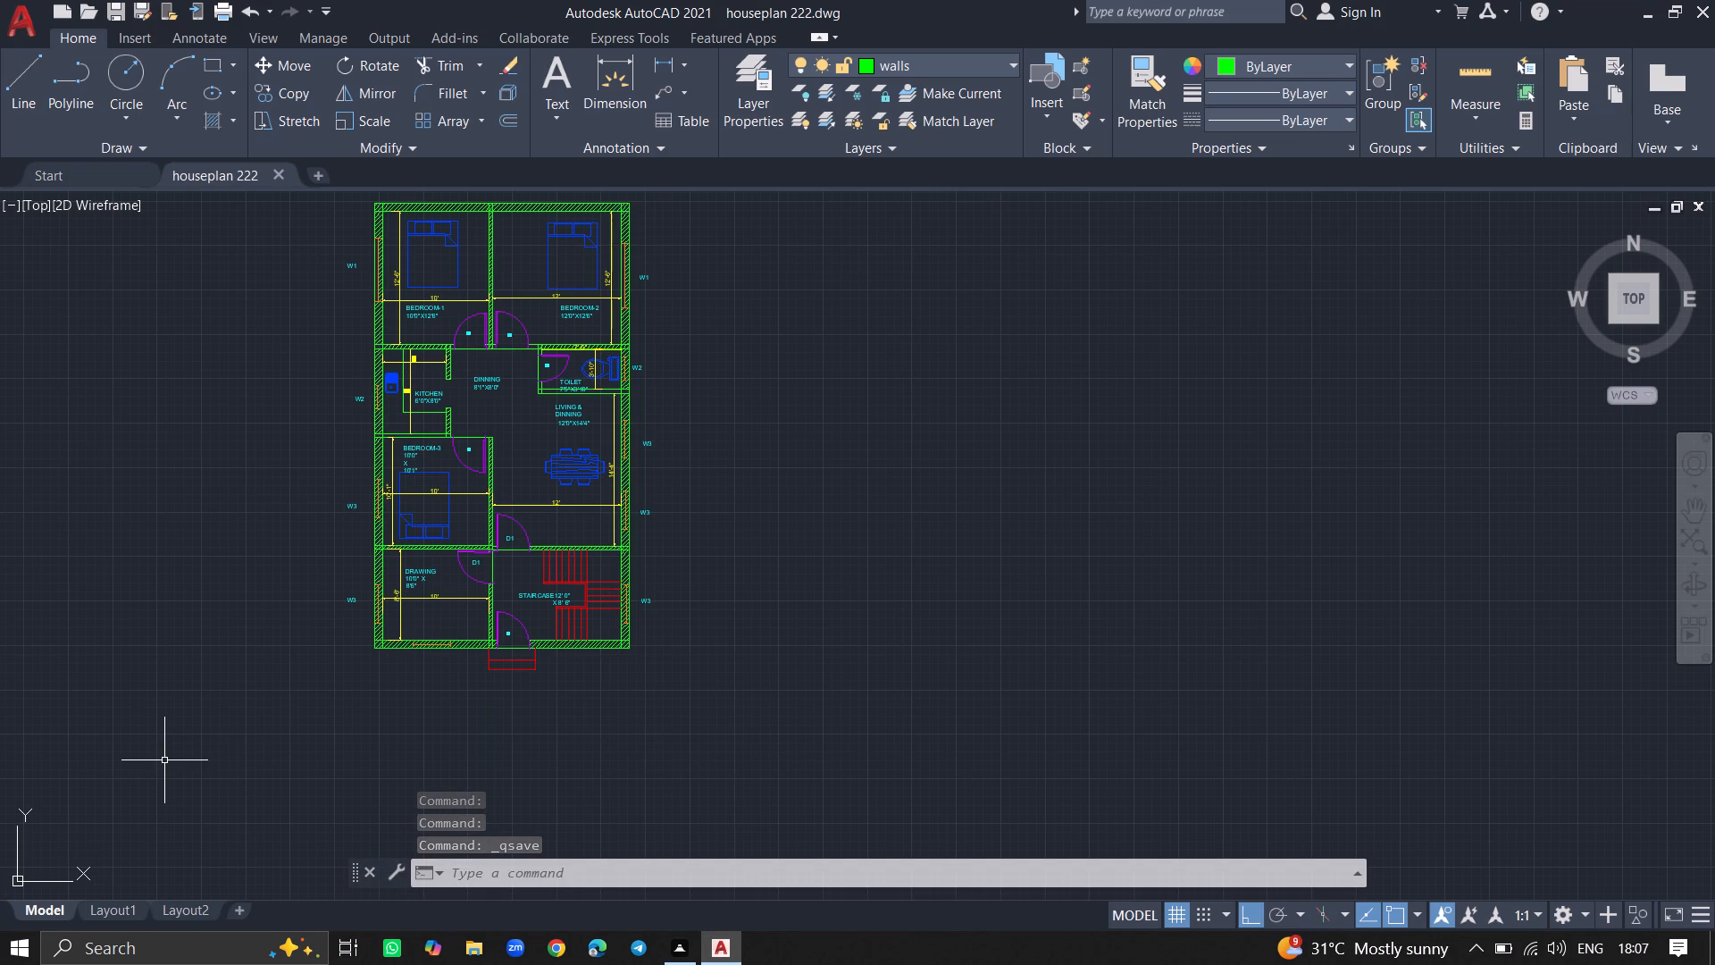
Open Layout1 and examine how the house plan appears in its existing viewport.
click(117, 910)
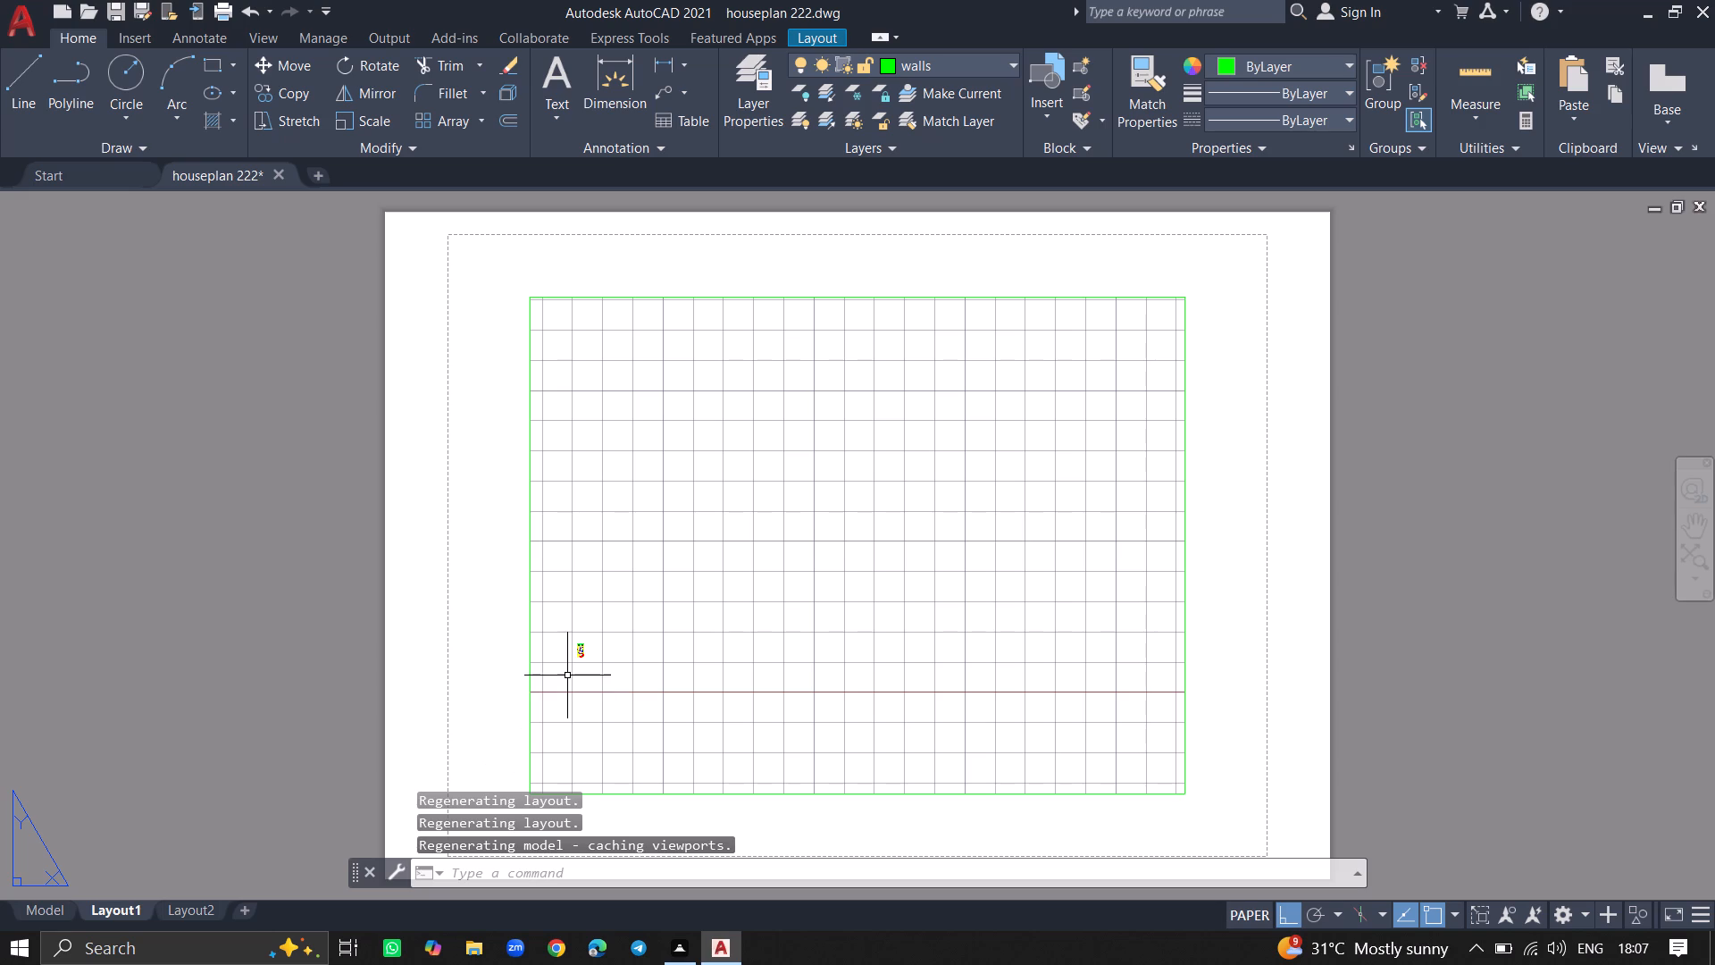
ctrl+scroll(567, 670, up, 1)
key(z)
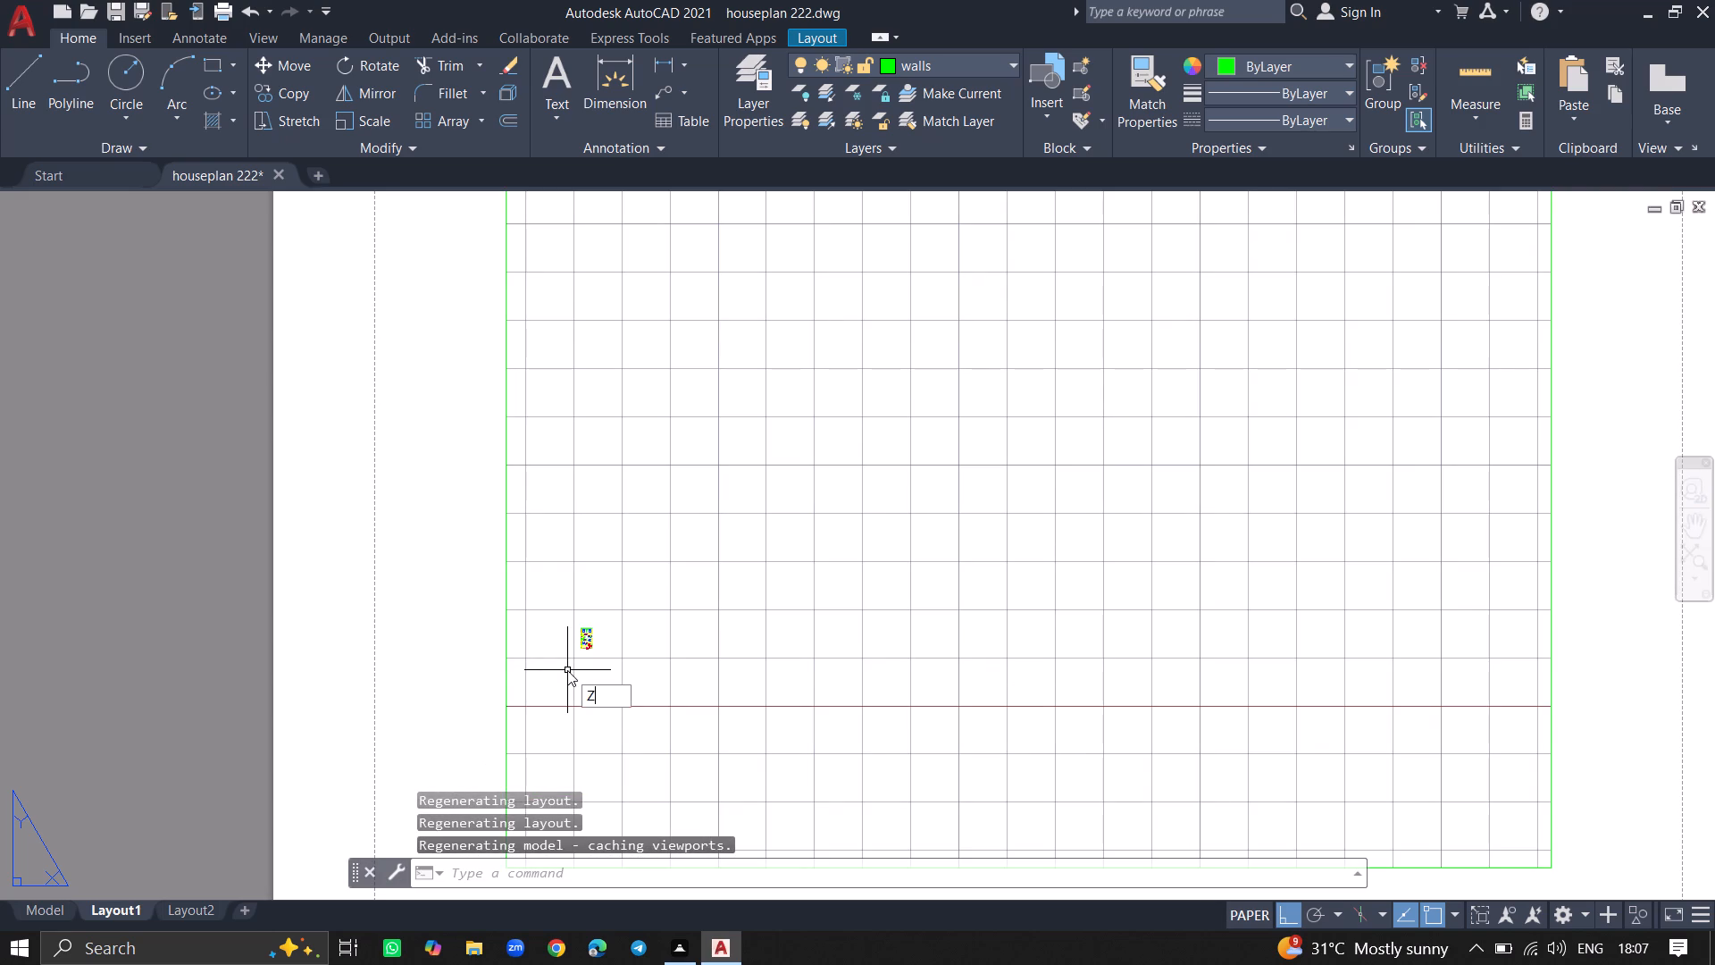
key(Return)
key(e)
key(Return)
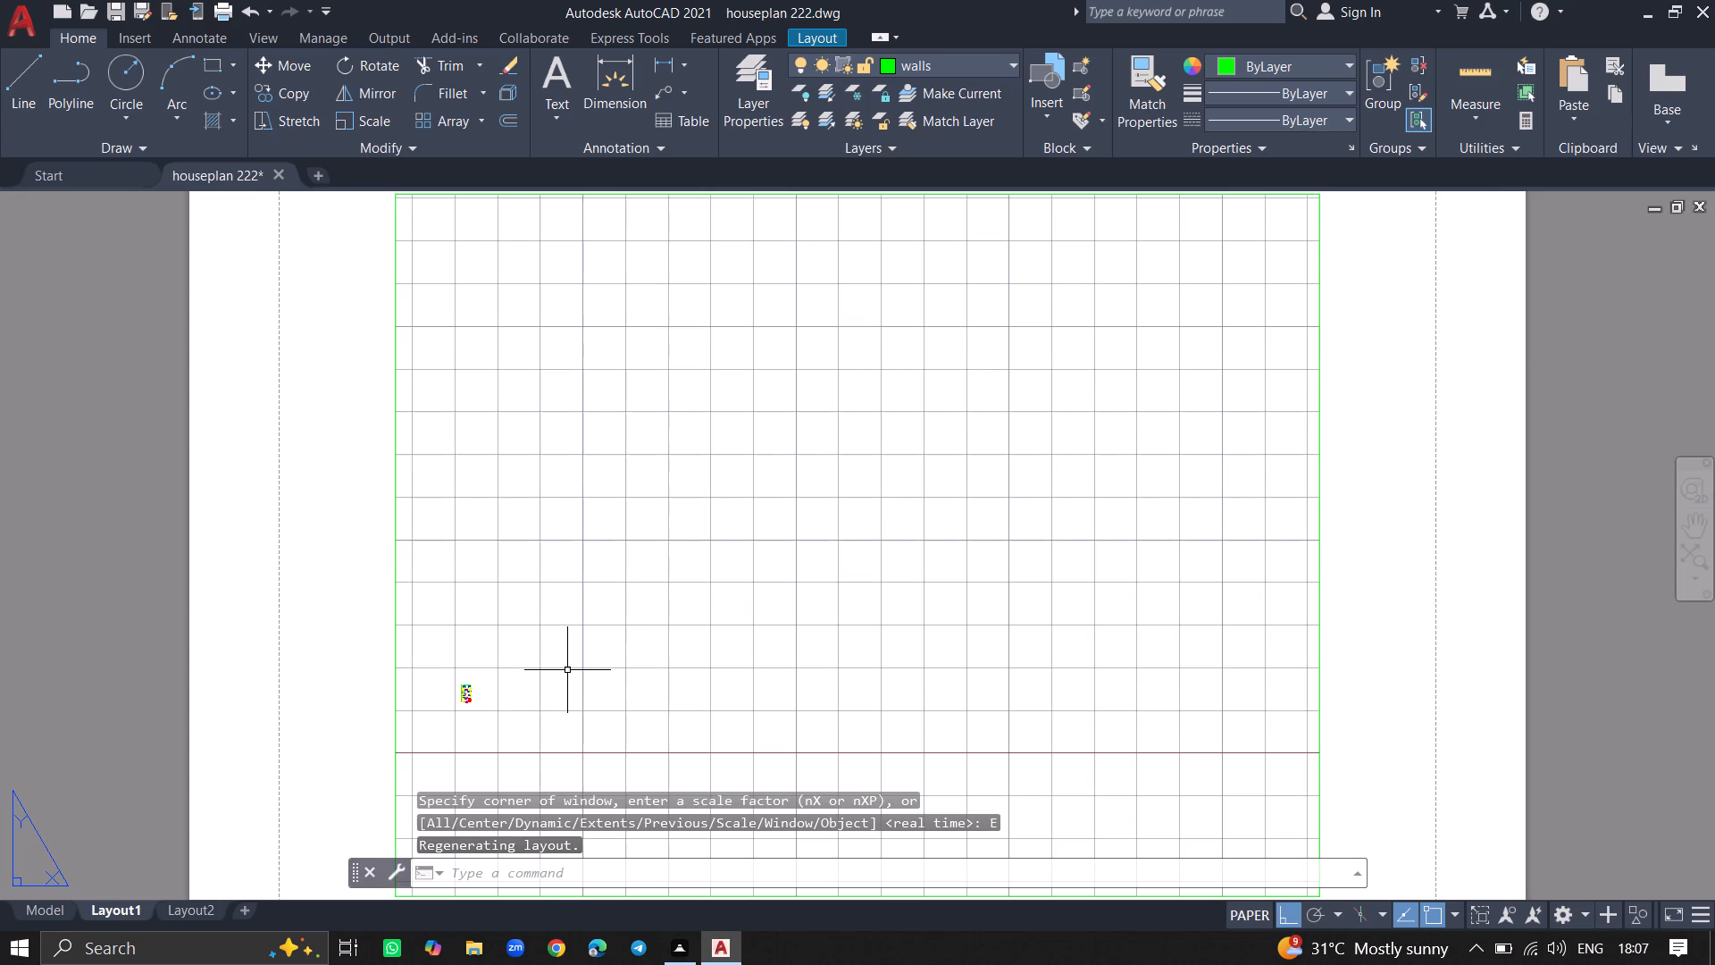
key(z)
key(Return)
key(e)
key(Return)
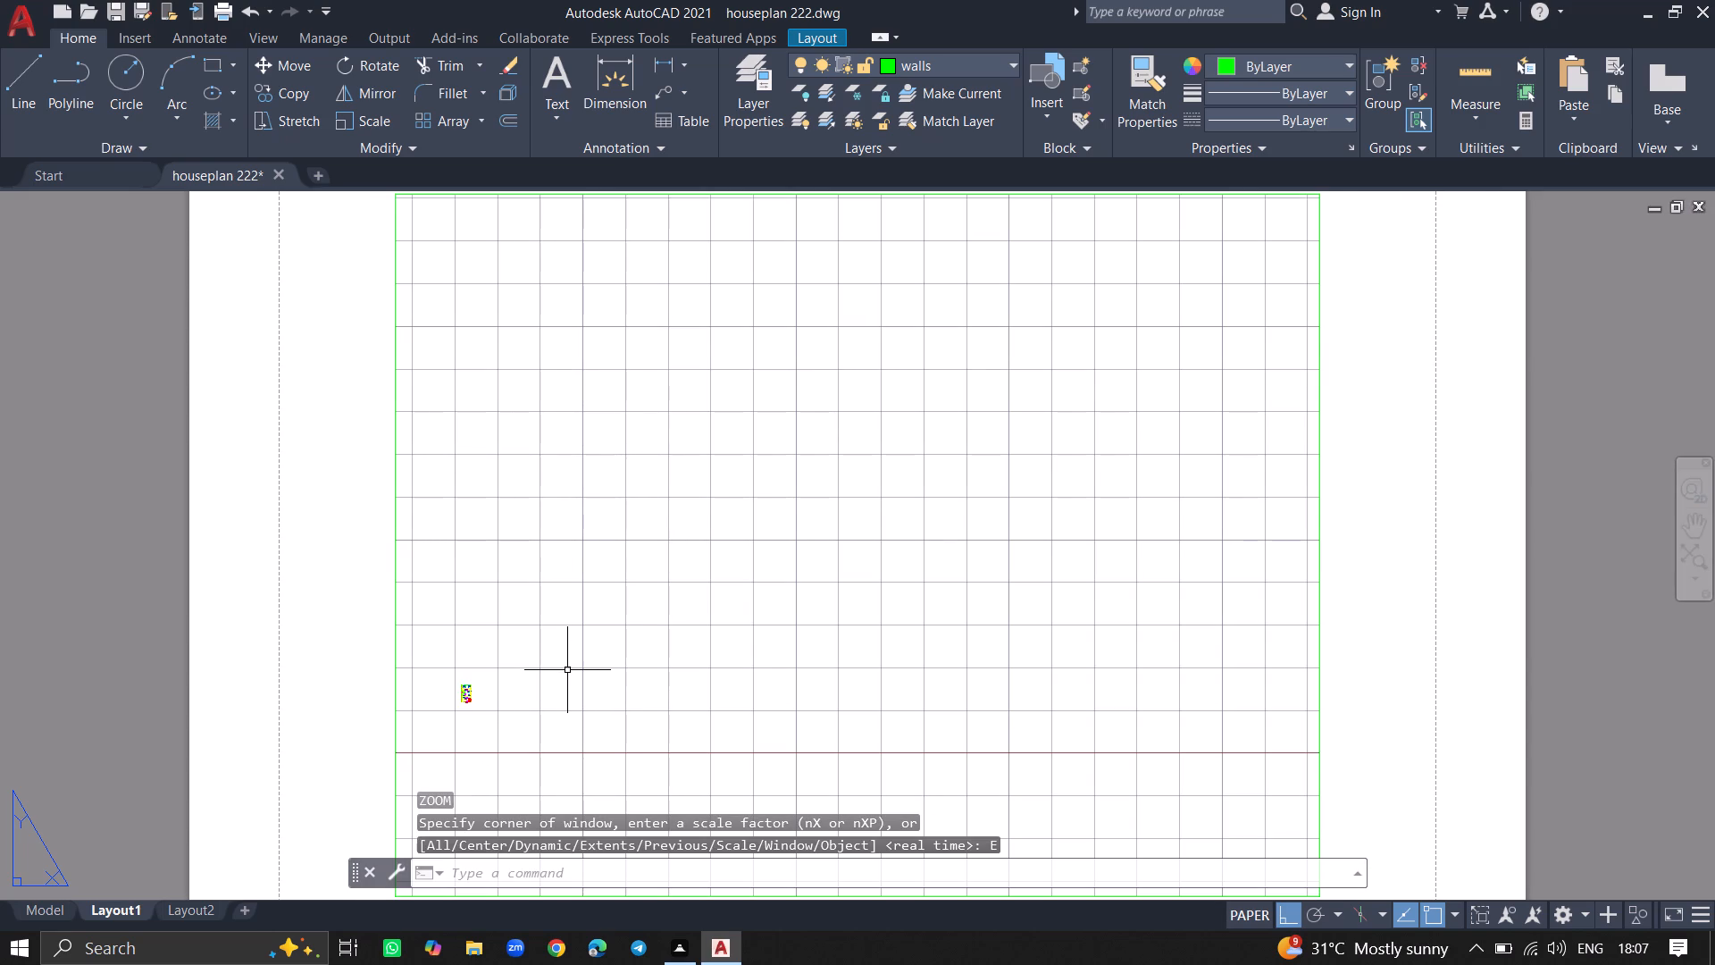
ctrl+scroll(439, 700, up, 2)
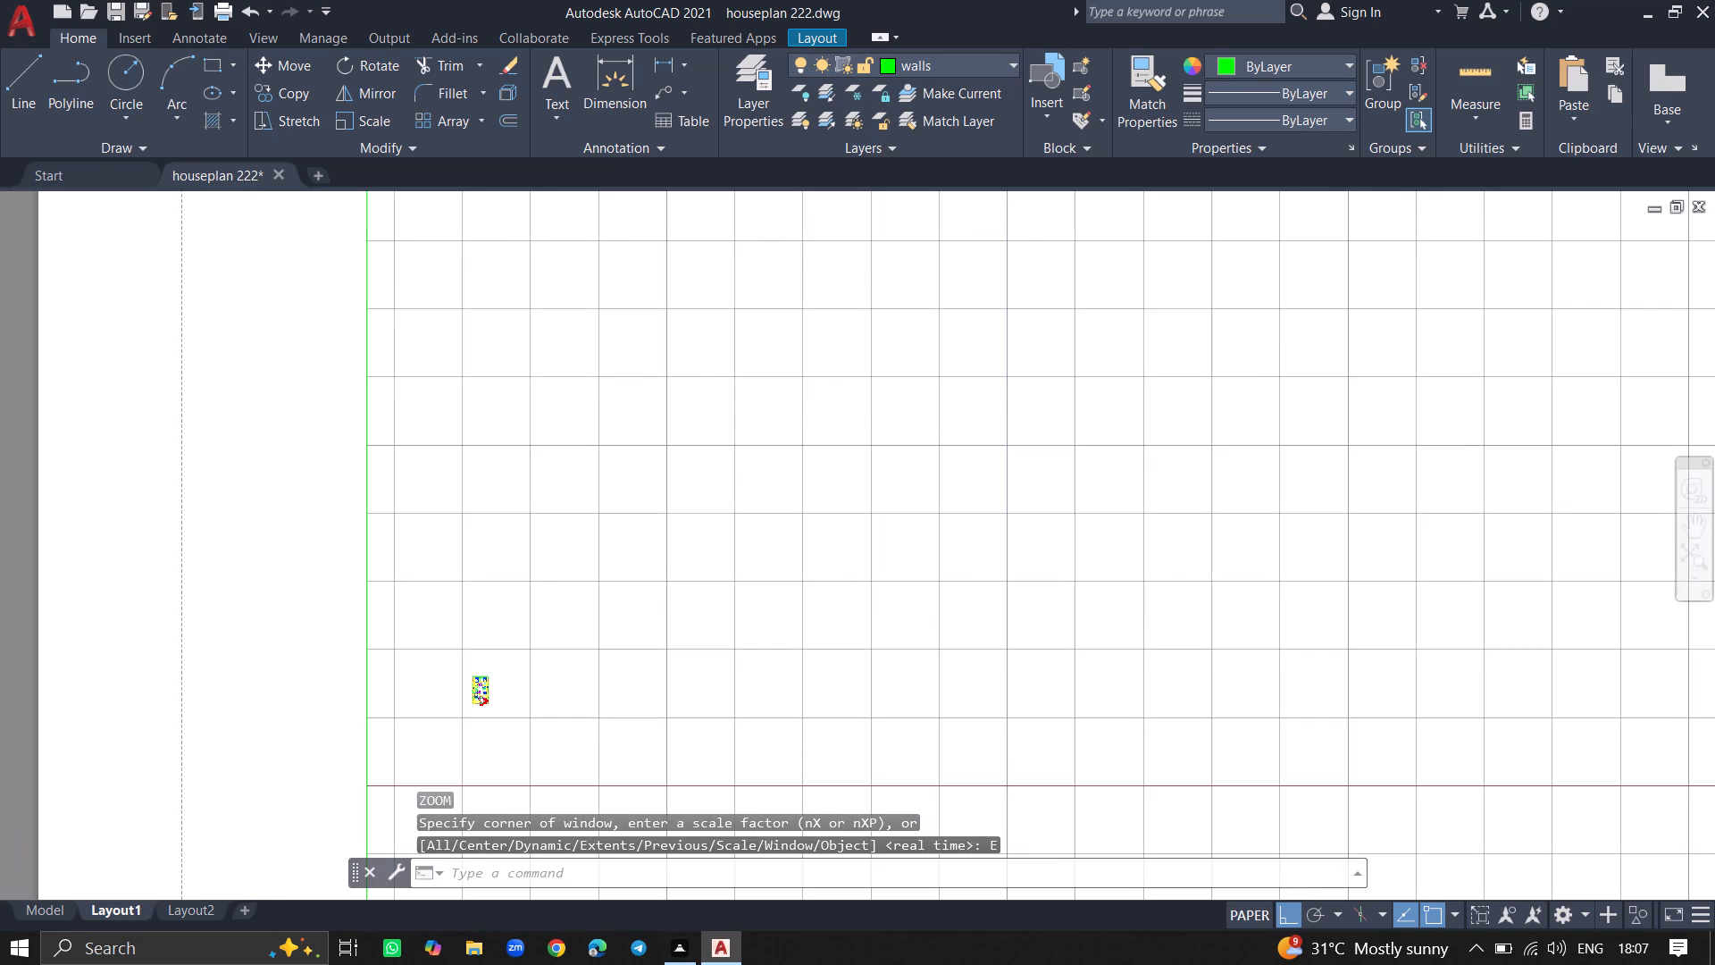
ctrl+scroll(465, 699, up, 4)
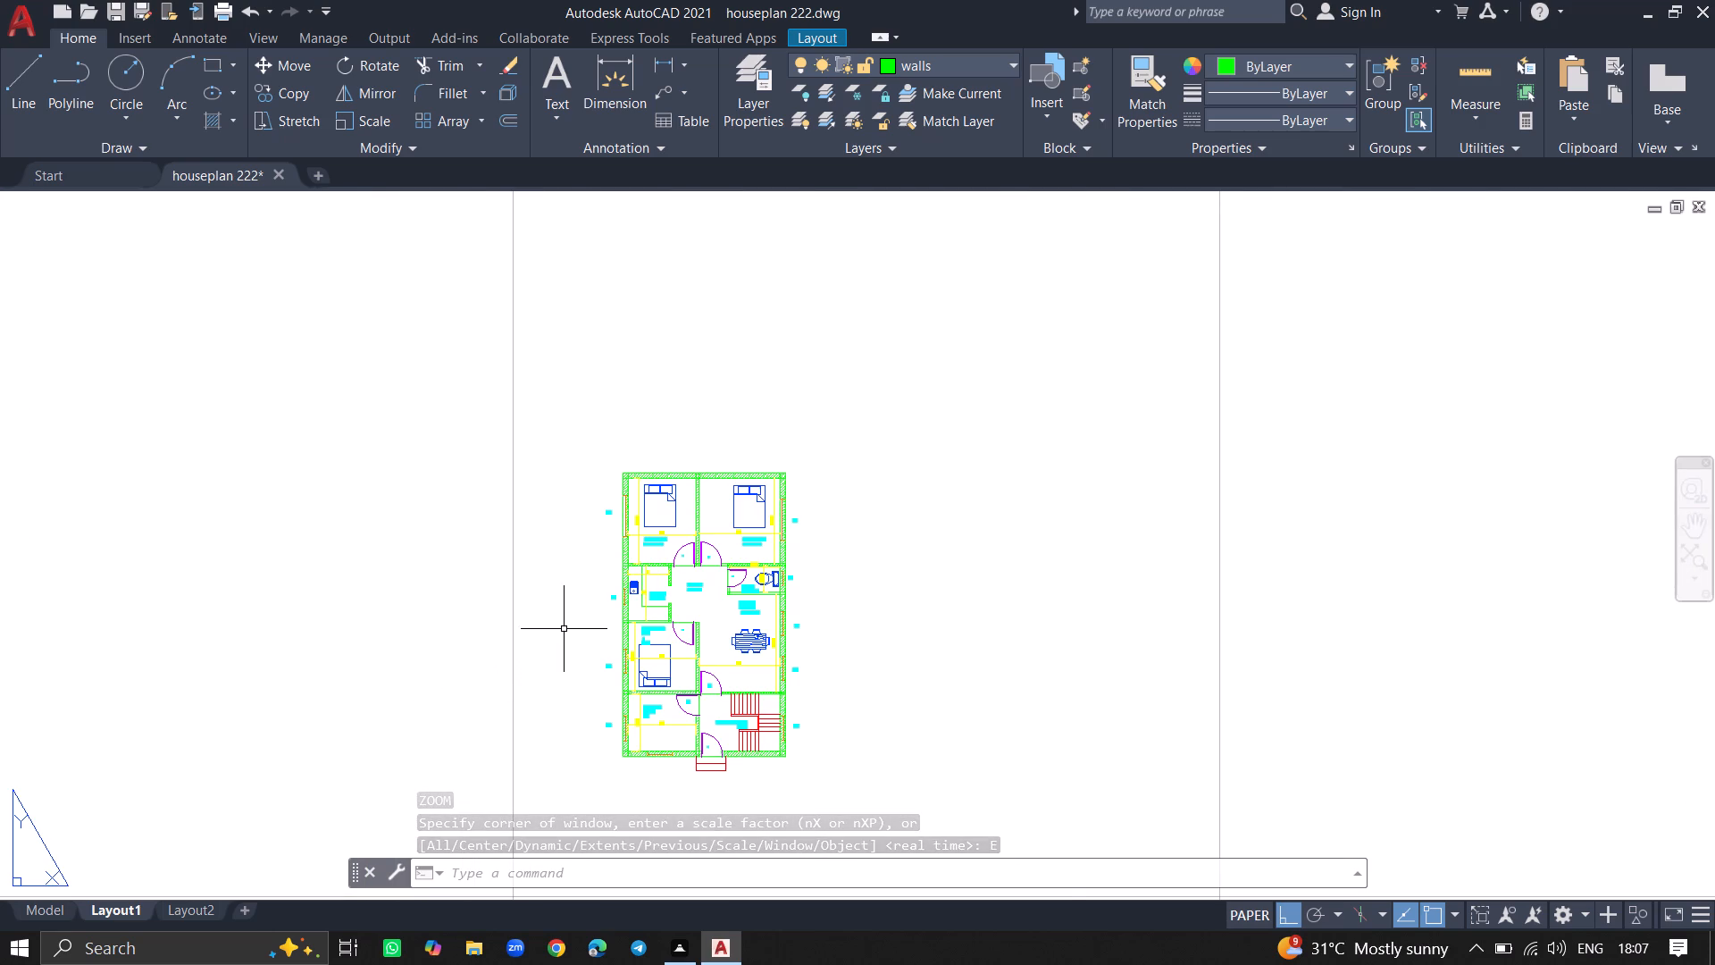
ctrl+scroll(564, 629, down, 9)
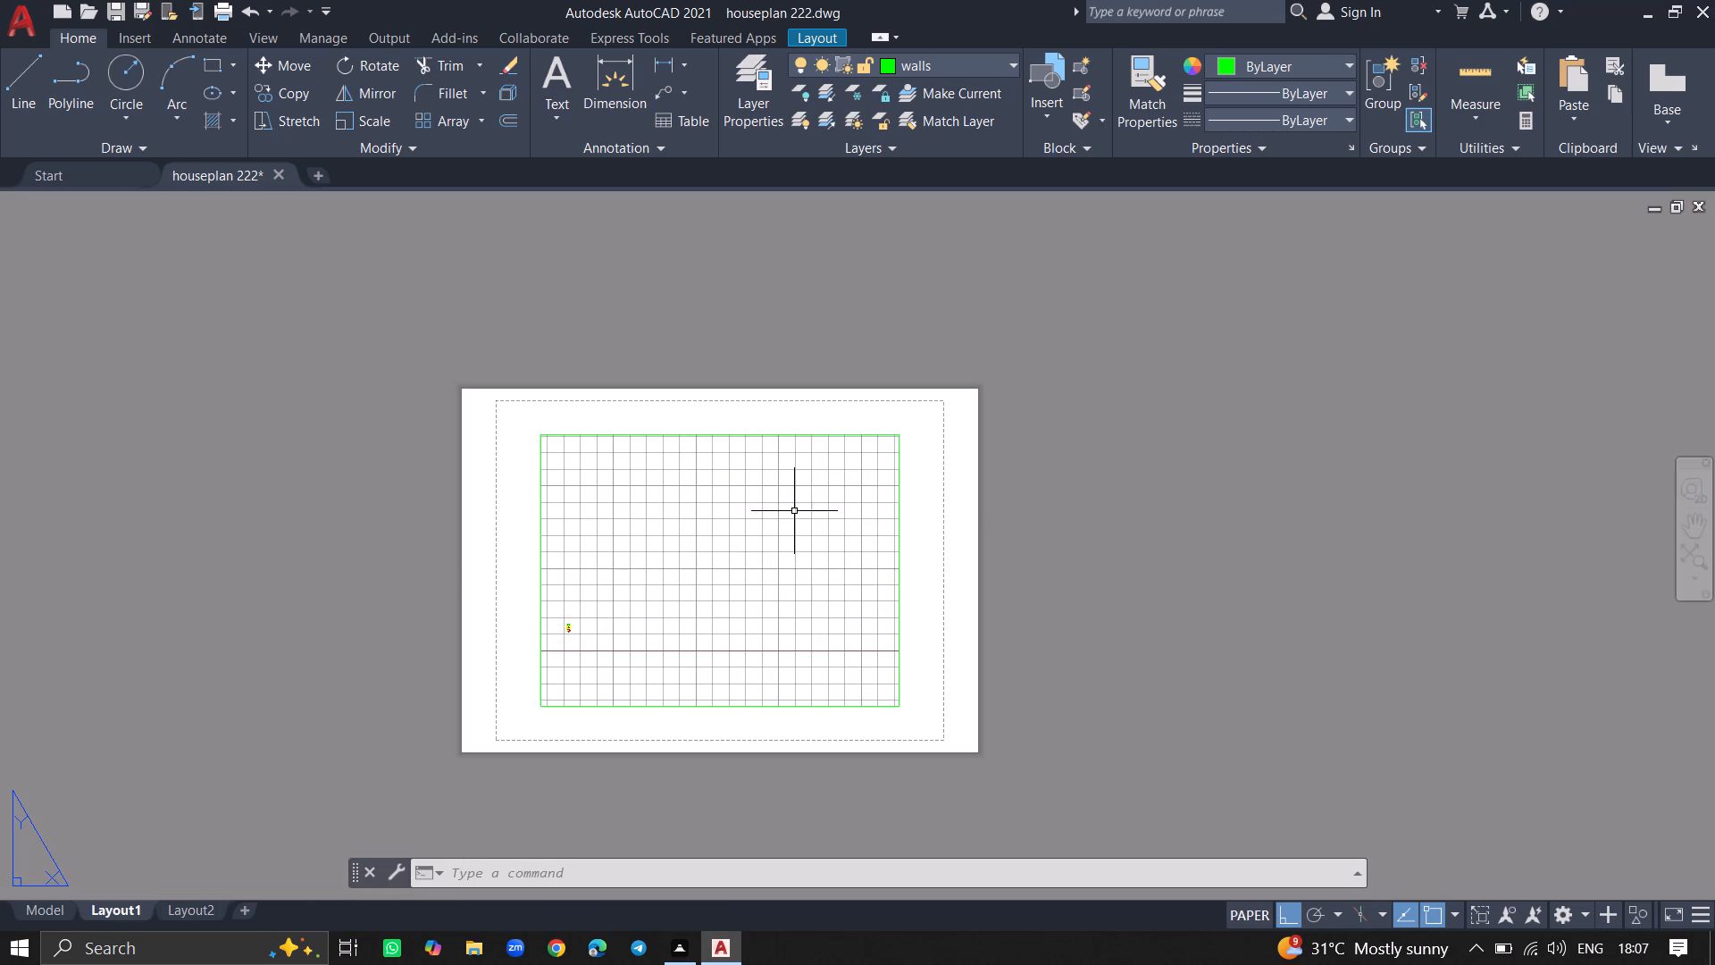
Delete the existing viewport from Layout1.
click(912, 433)
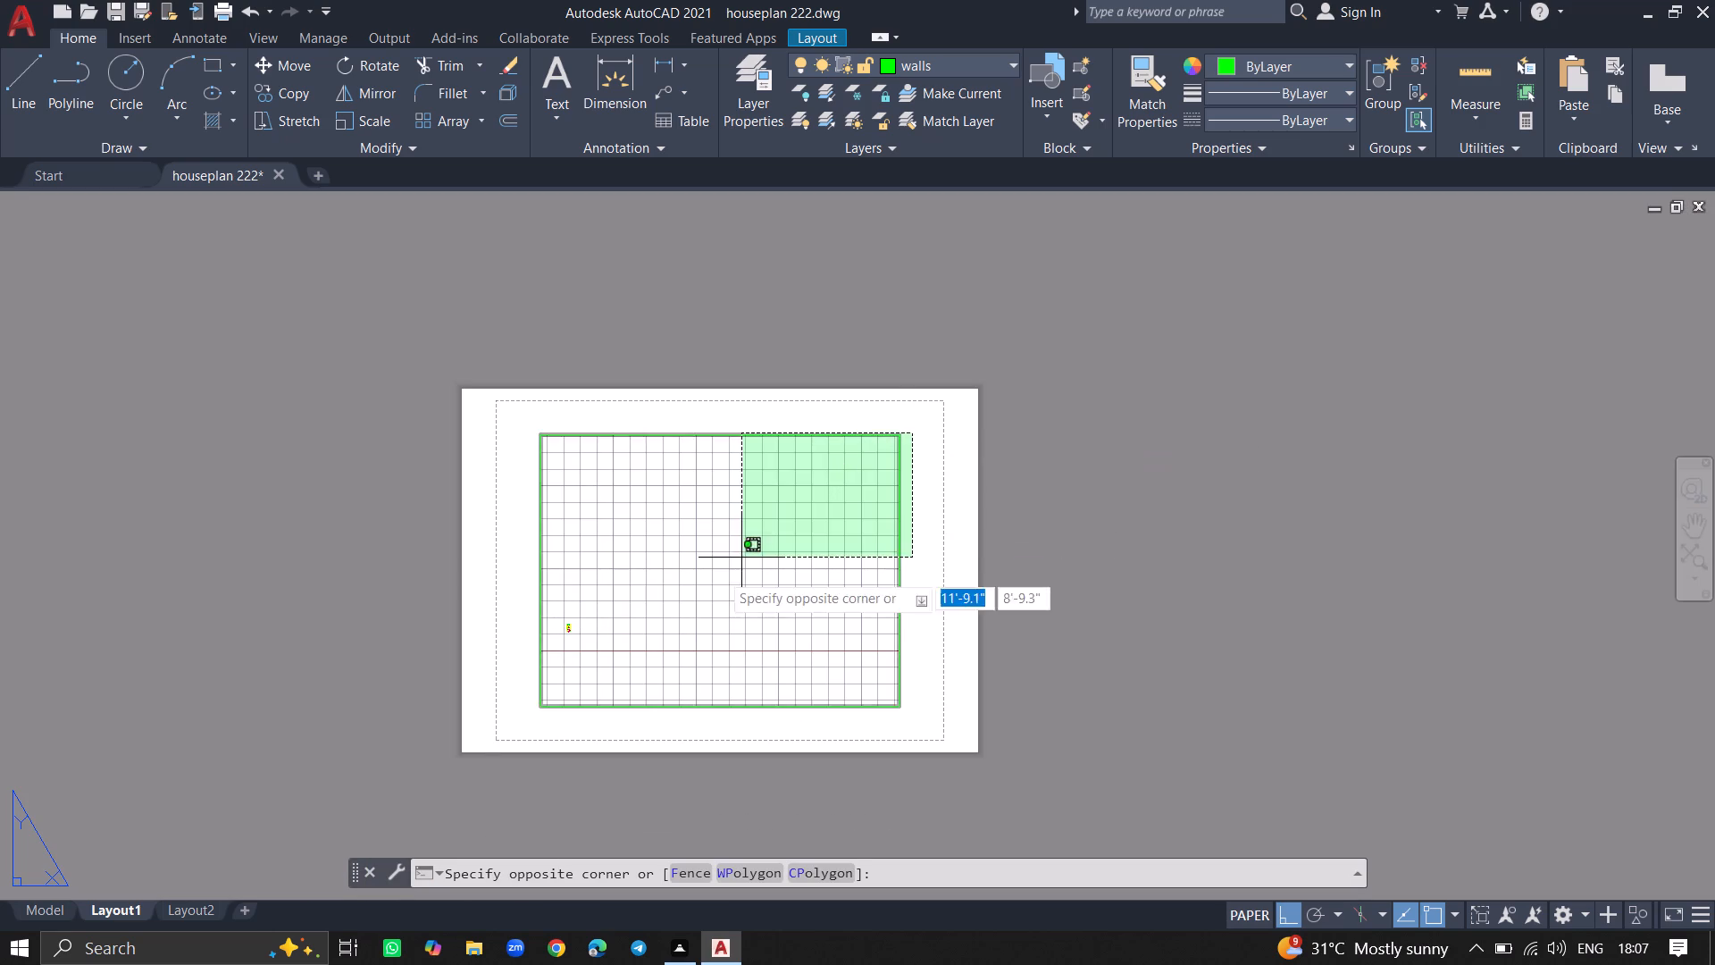
click(418, 743)
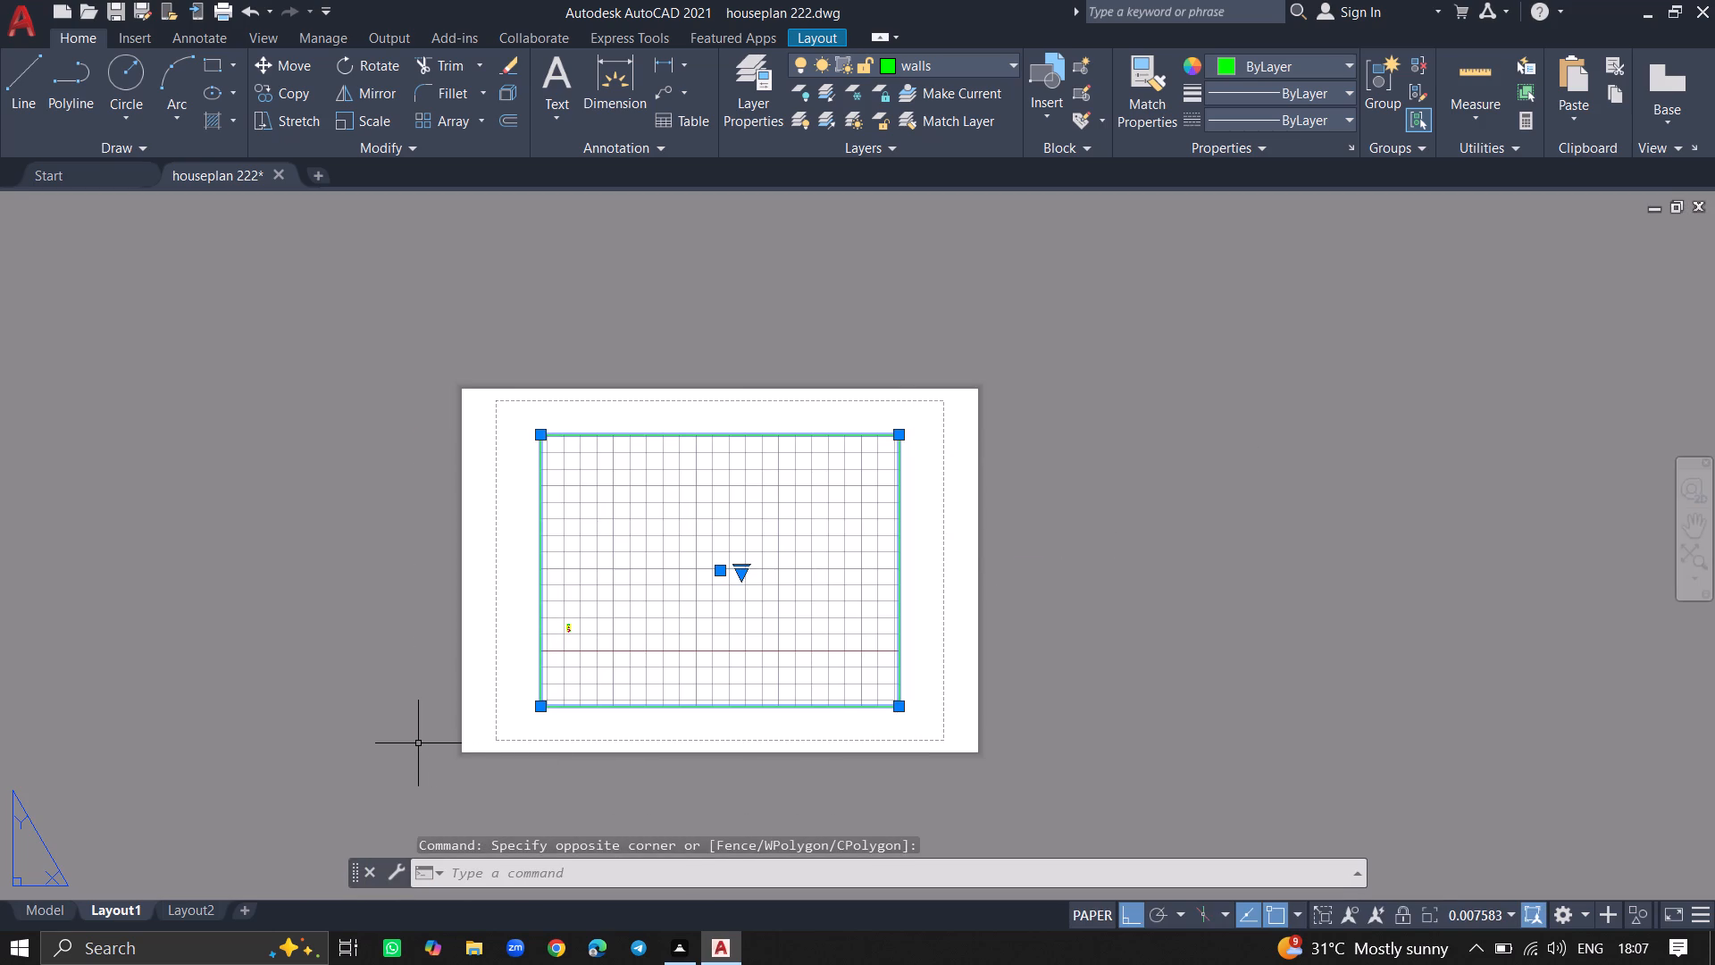
key(Delete)
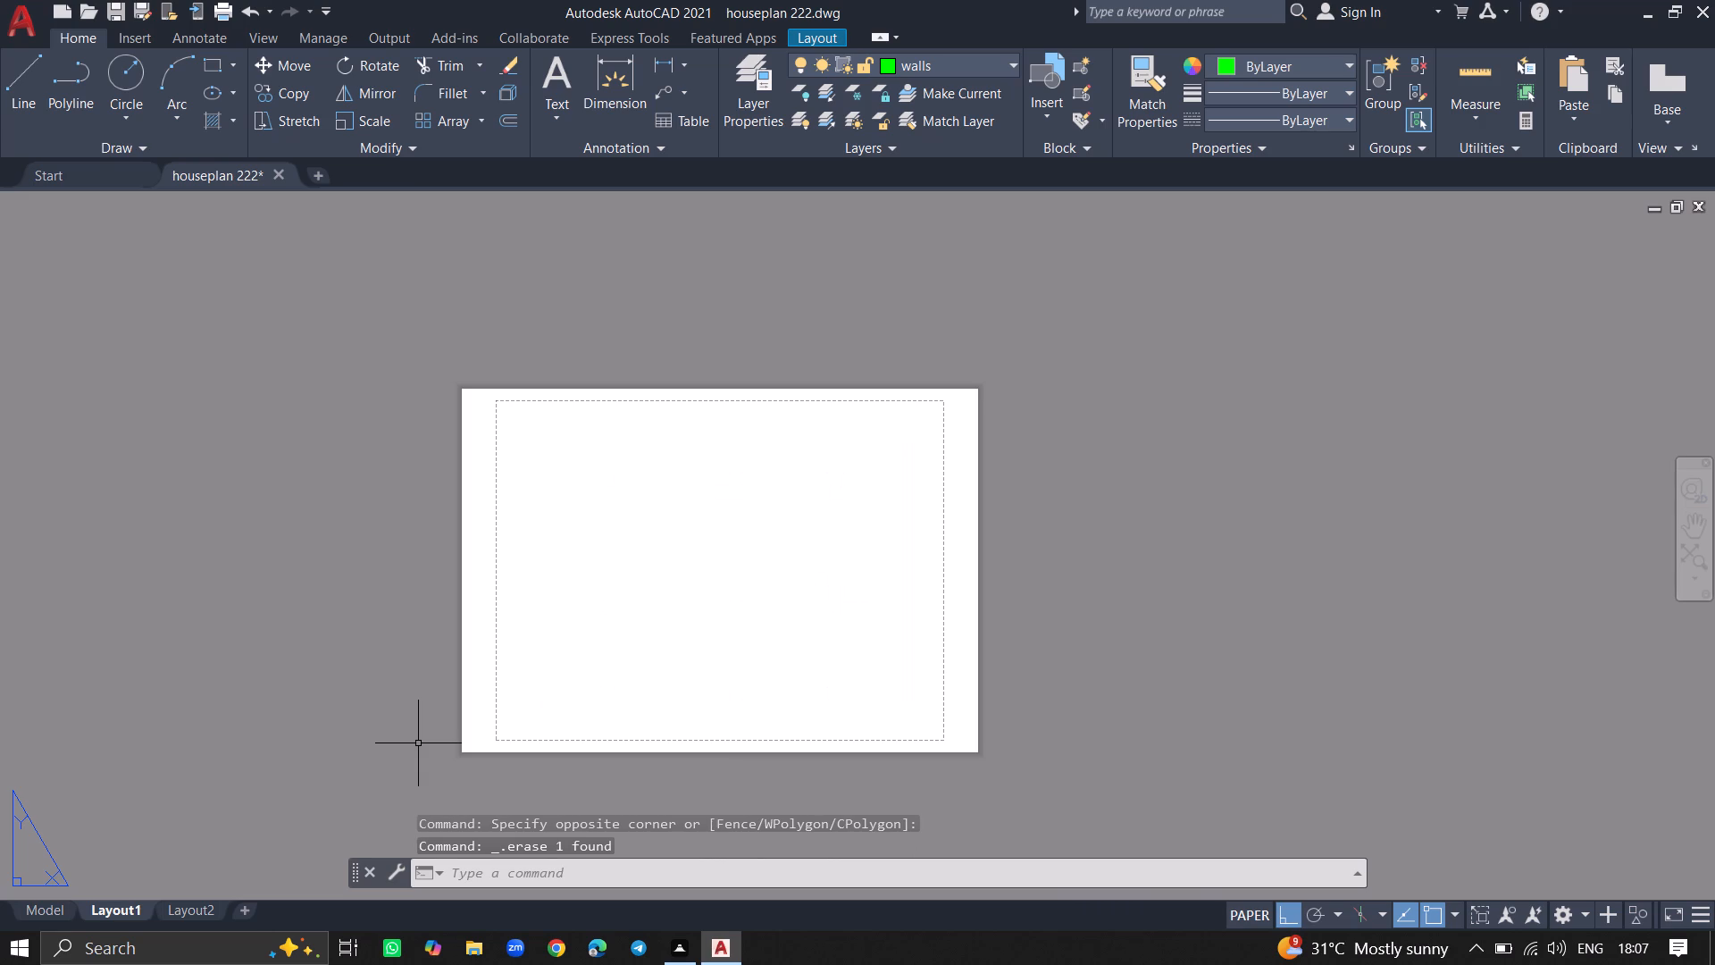
Modify Layout1's page setup to use the DWG To PDF.pc3 plotter with plot style table None, and apply it.
click(120, 912)
right_click(120, 912)
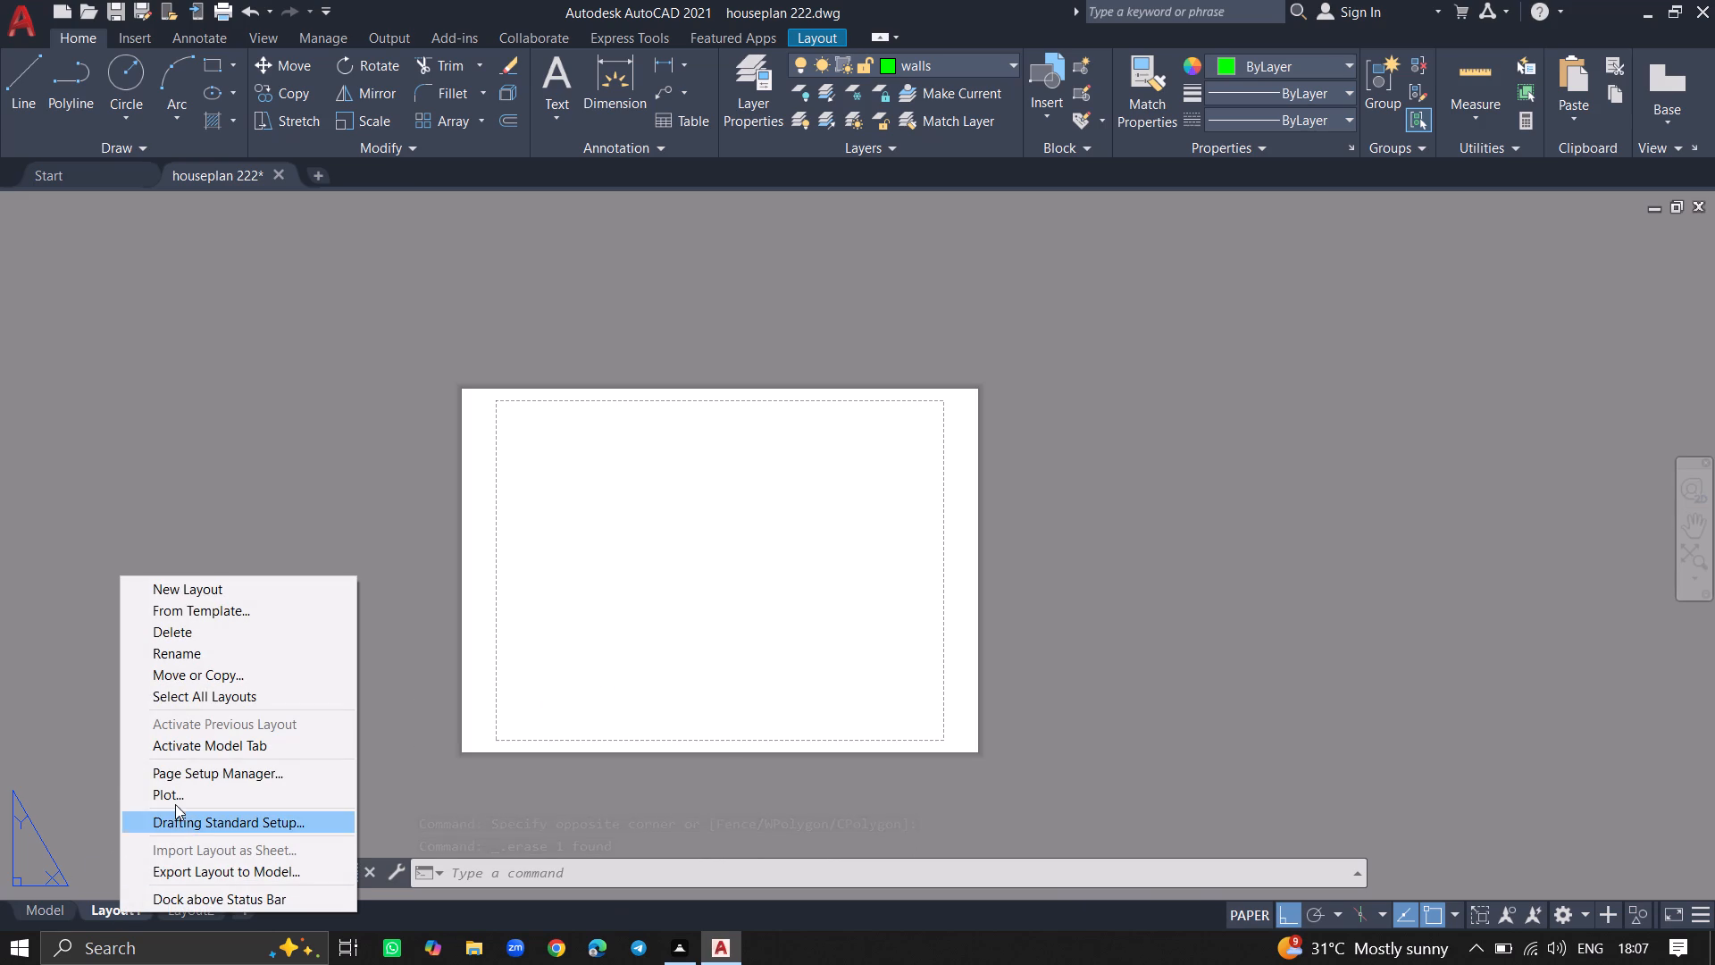
click(178, 774)
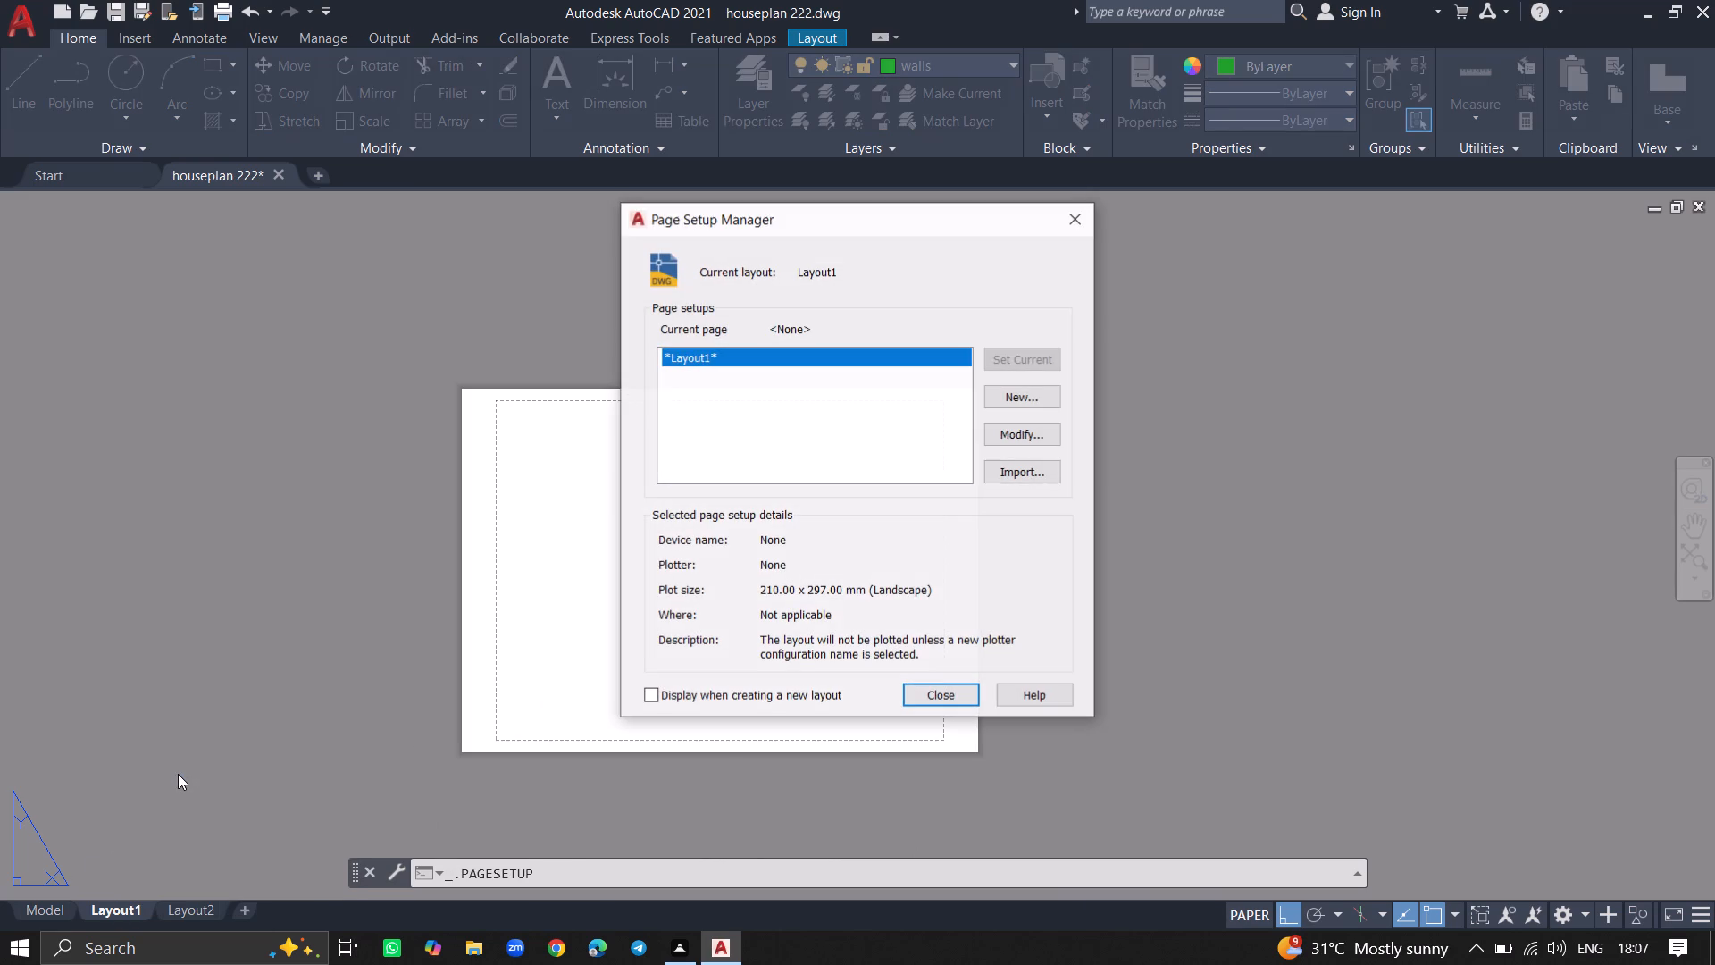
click(1010, 434)
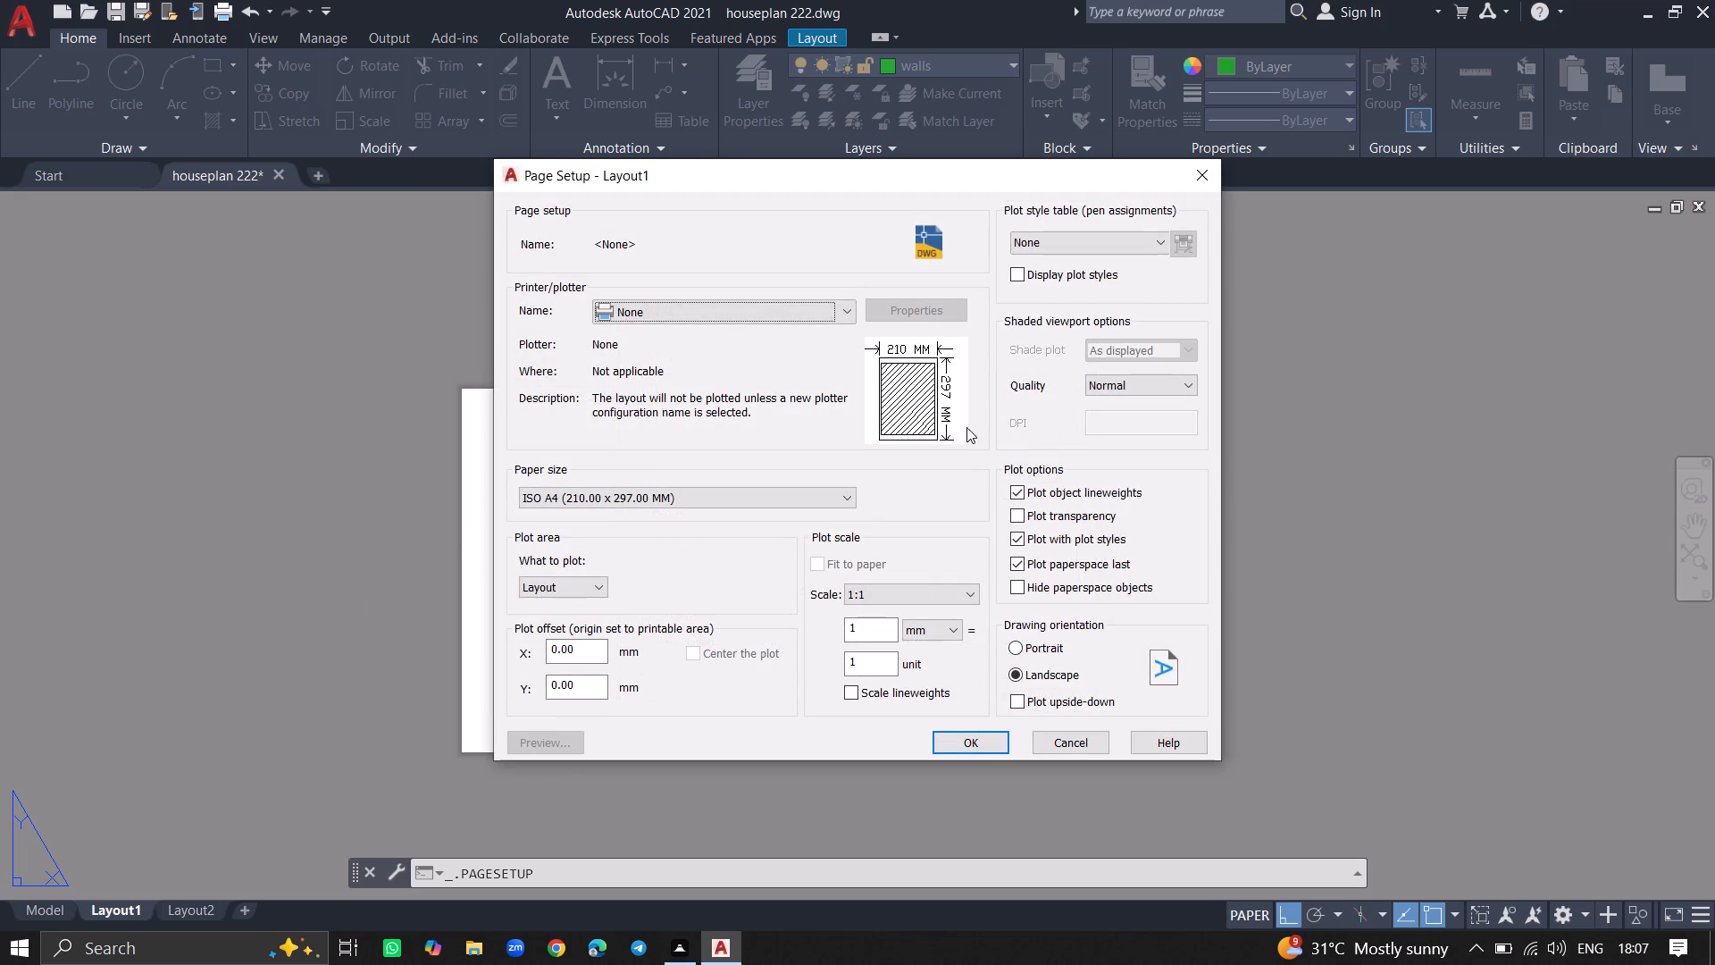
click(746, 310)
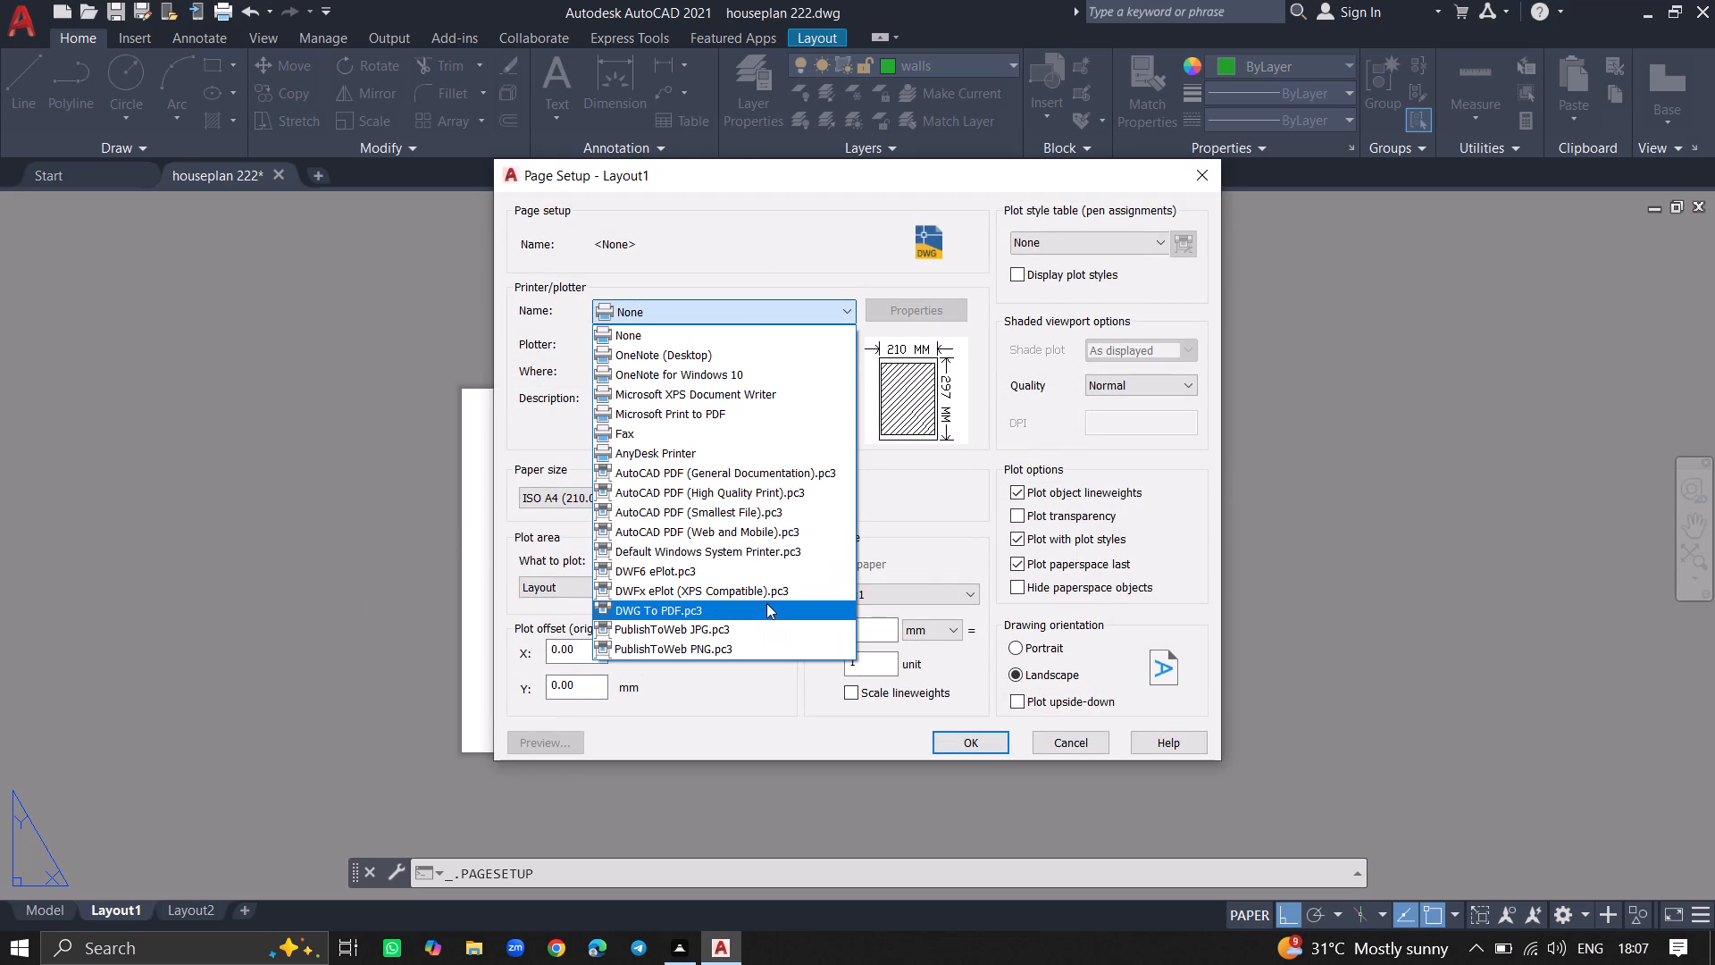
click(766, 605)
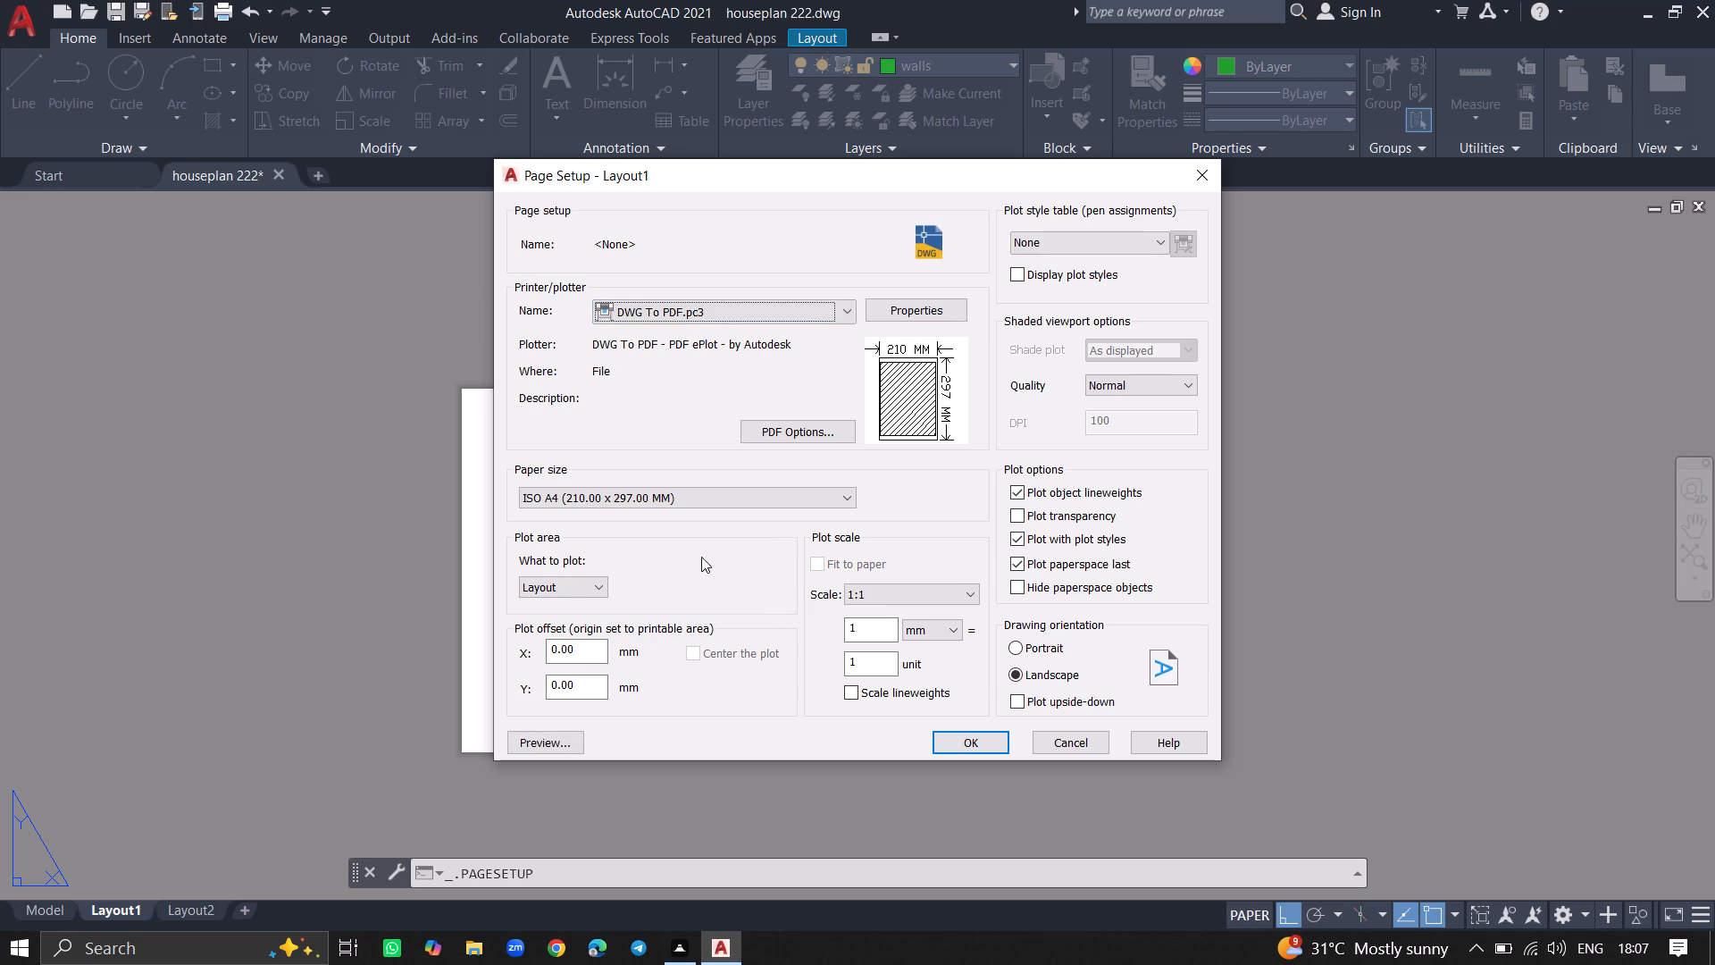
click(1102, 235)
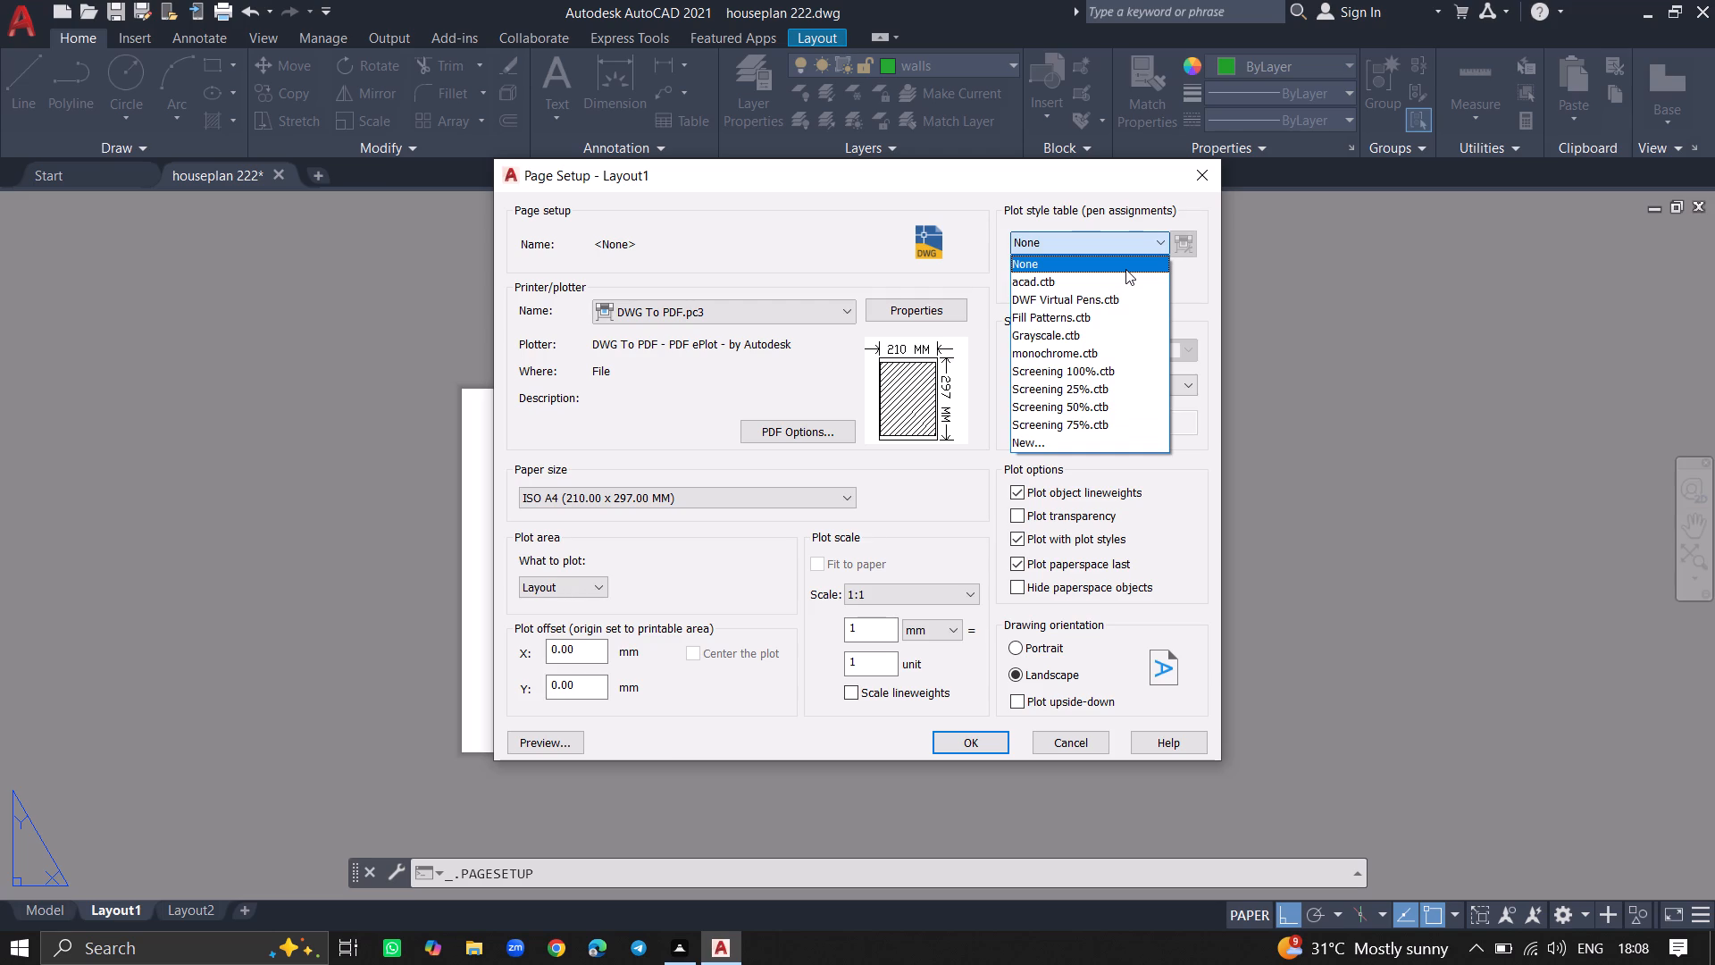
double_click(1125, 260)
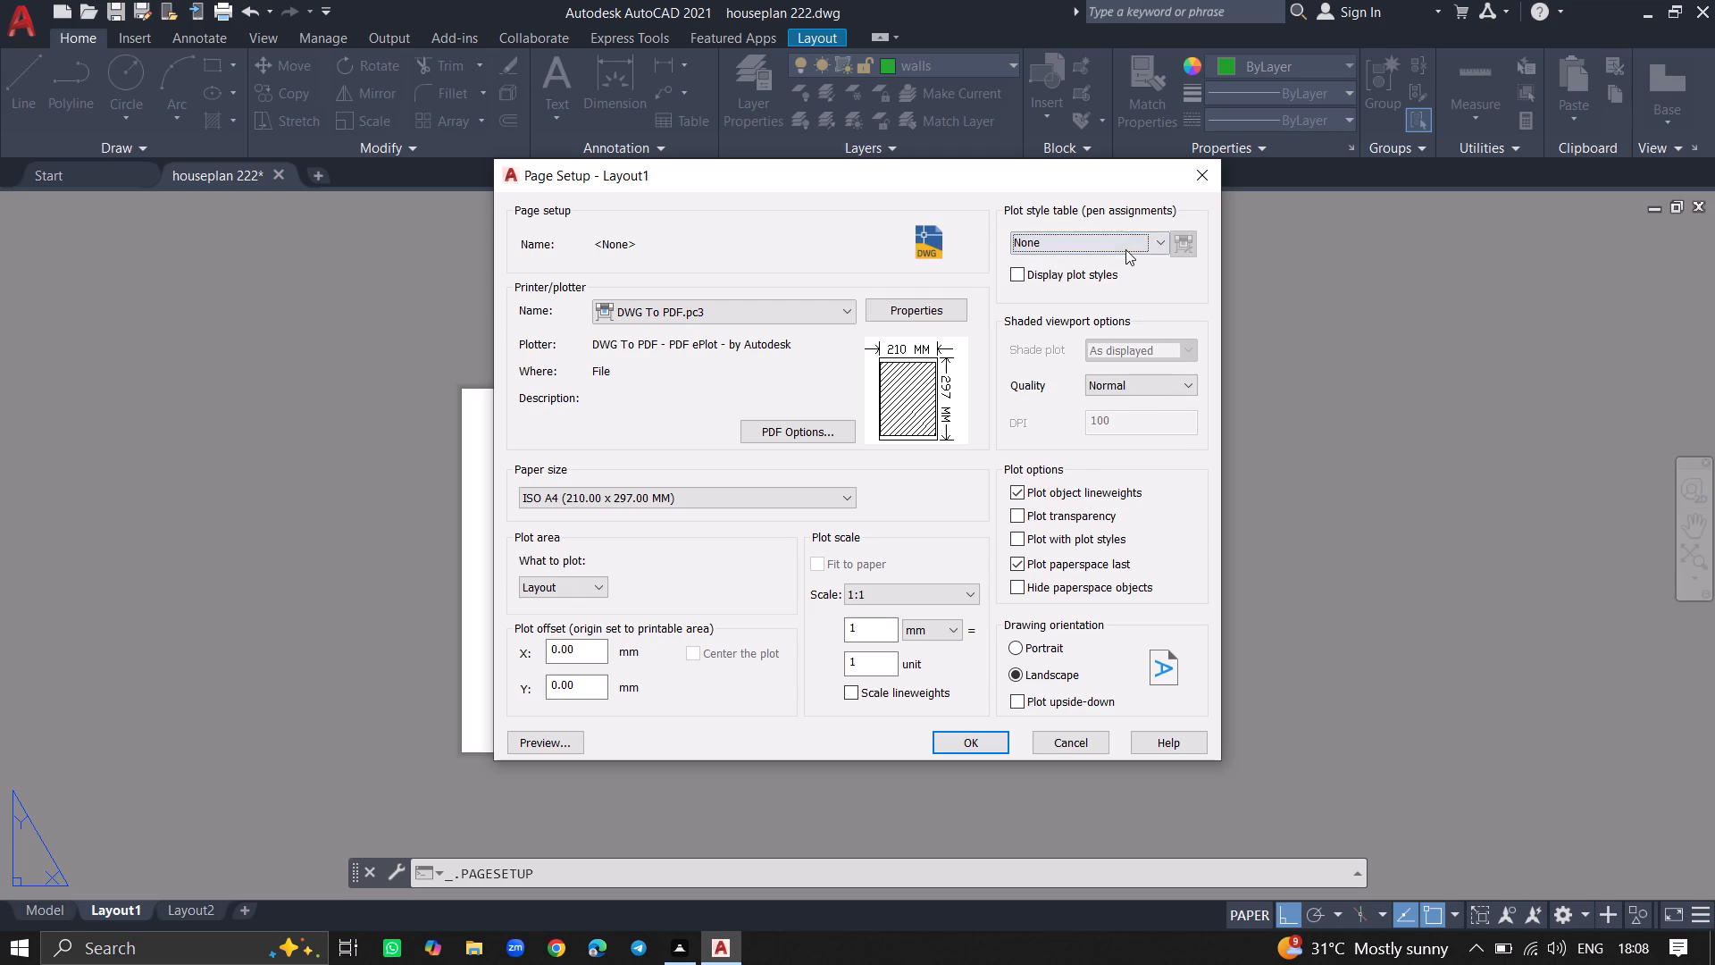
click(983, 743)
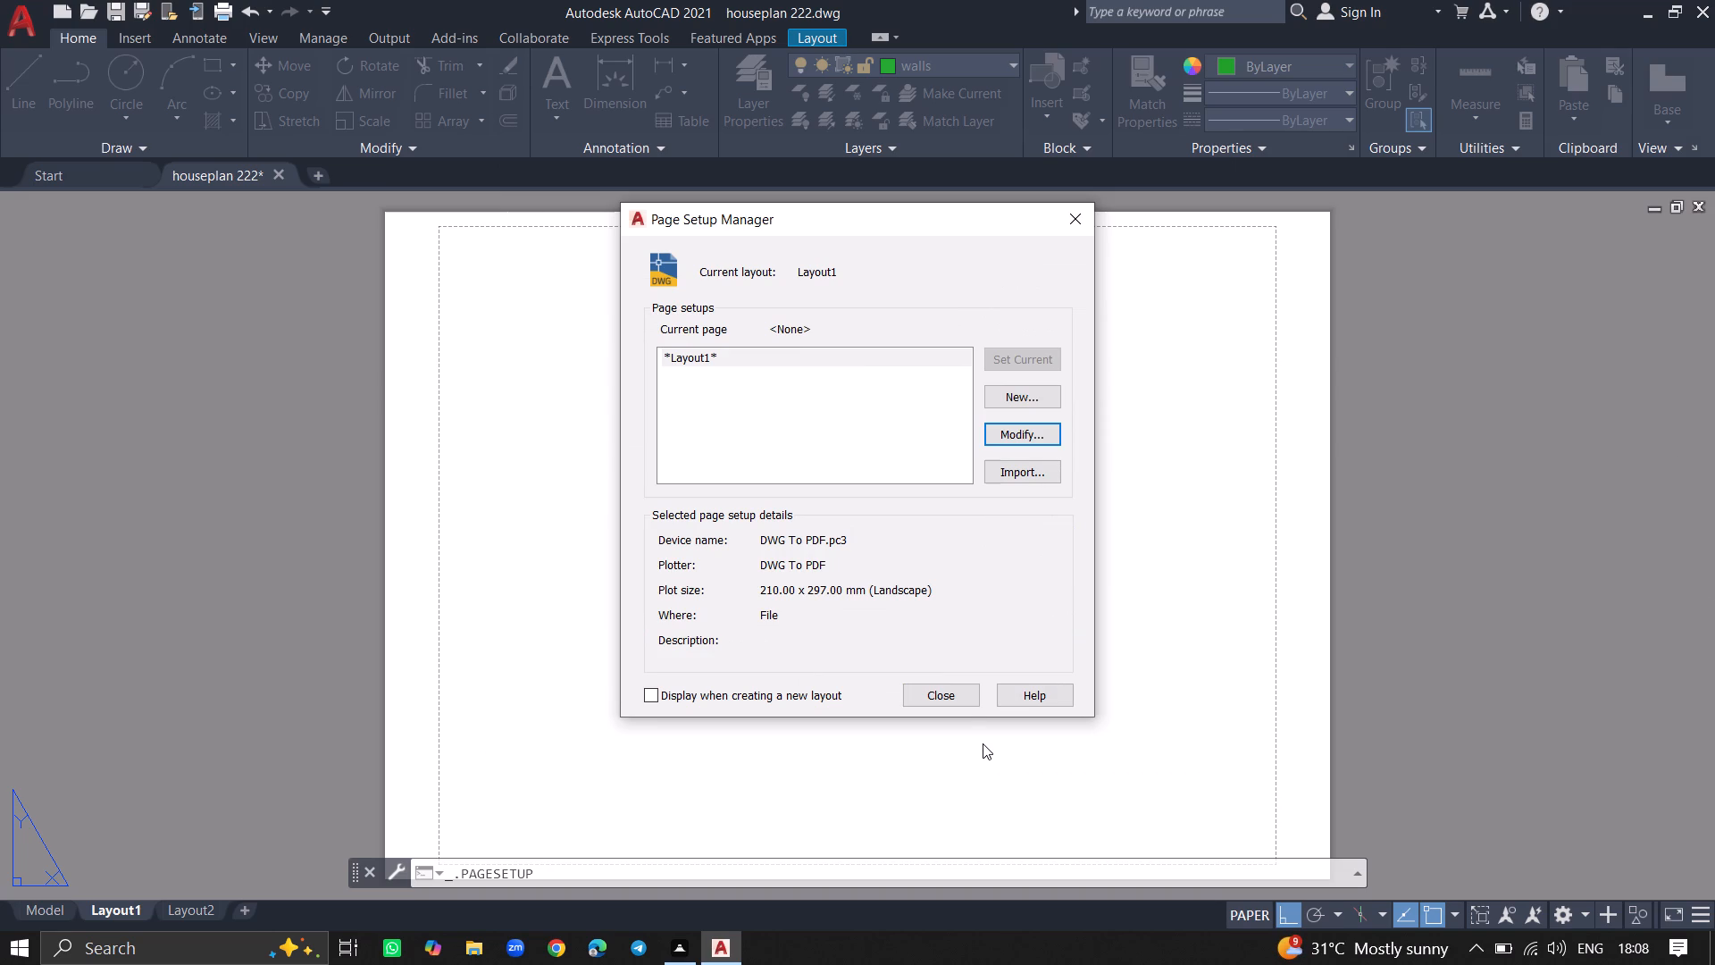
click(948, 692)
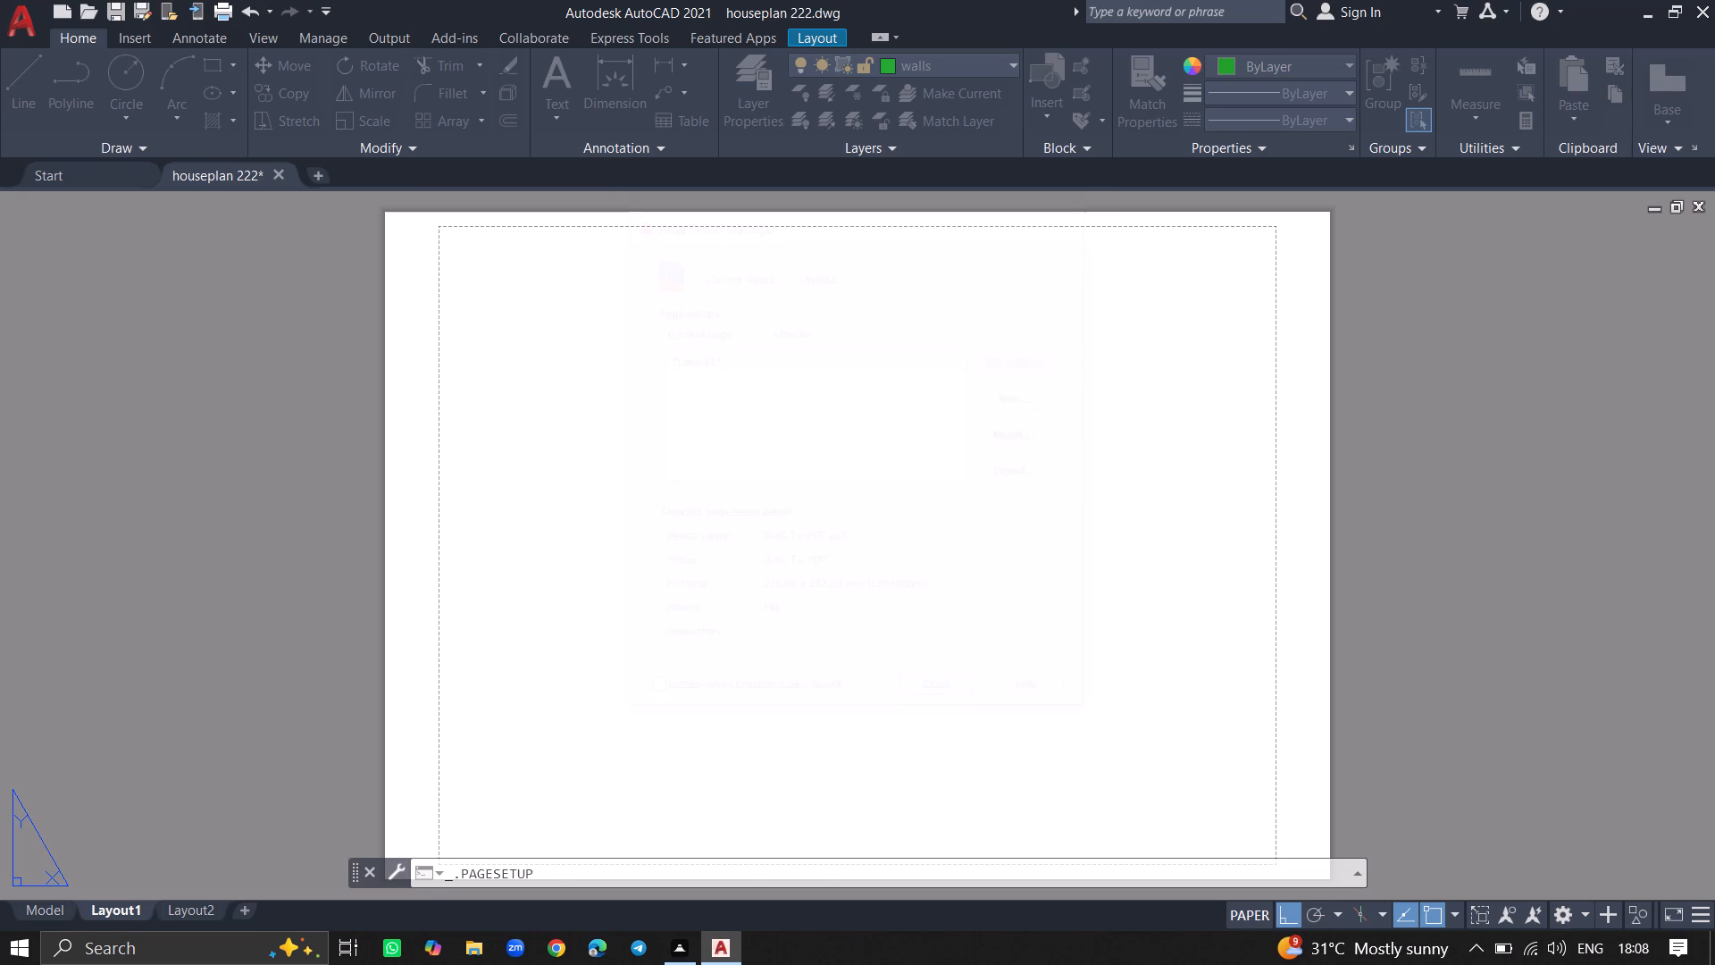
Create a rectangular viewport with MVIEW from the printable area's upper right corner to near the lower left edge of the sheet.
text(MVIEW)
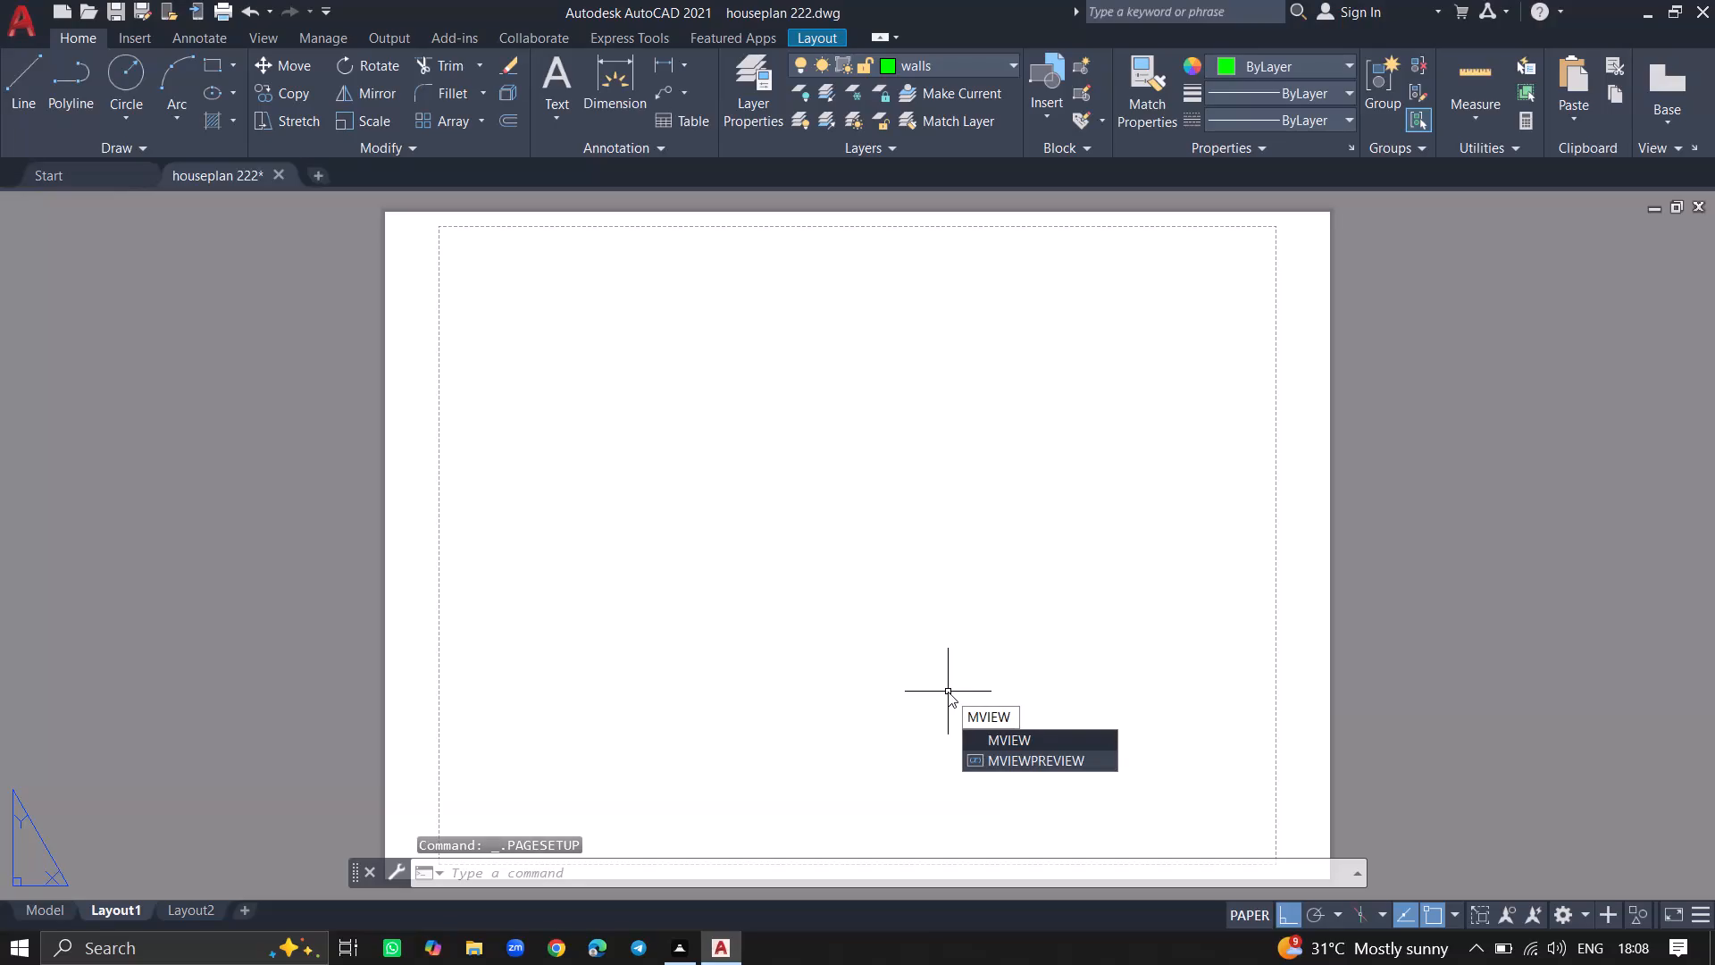
click(1007, 735)
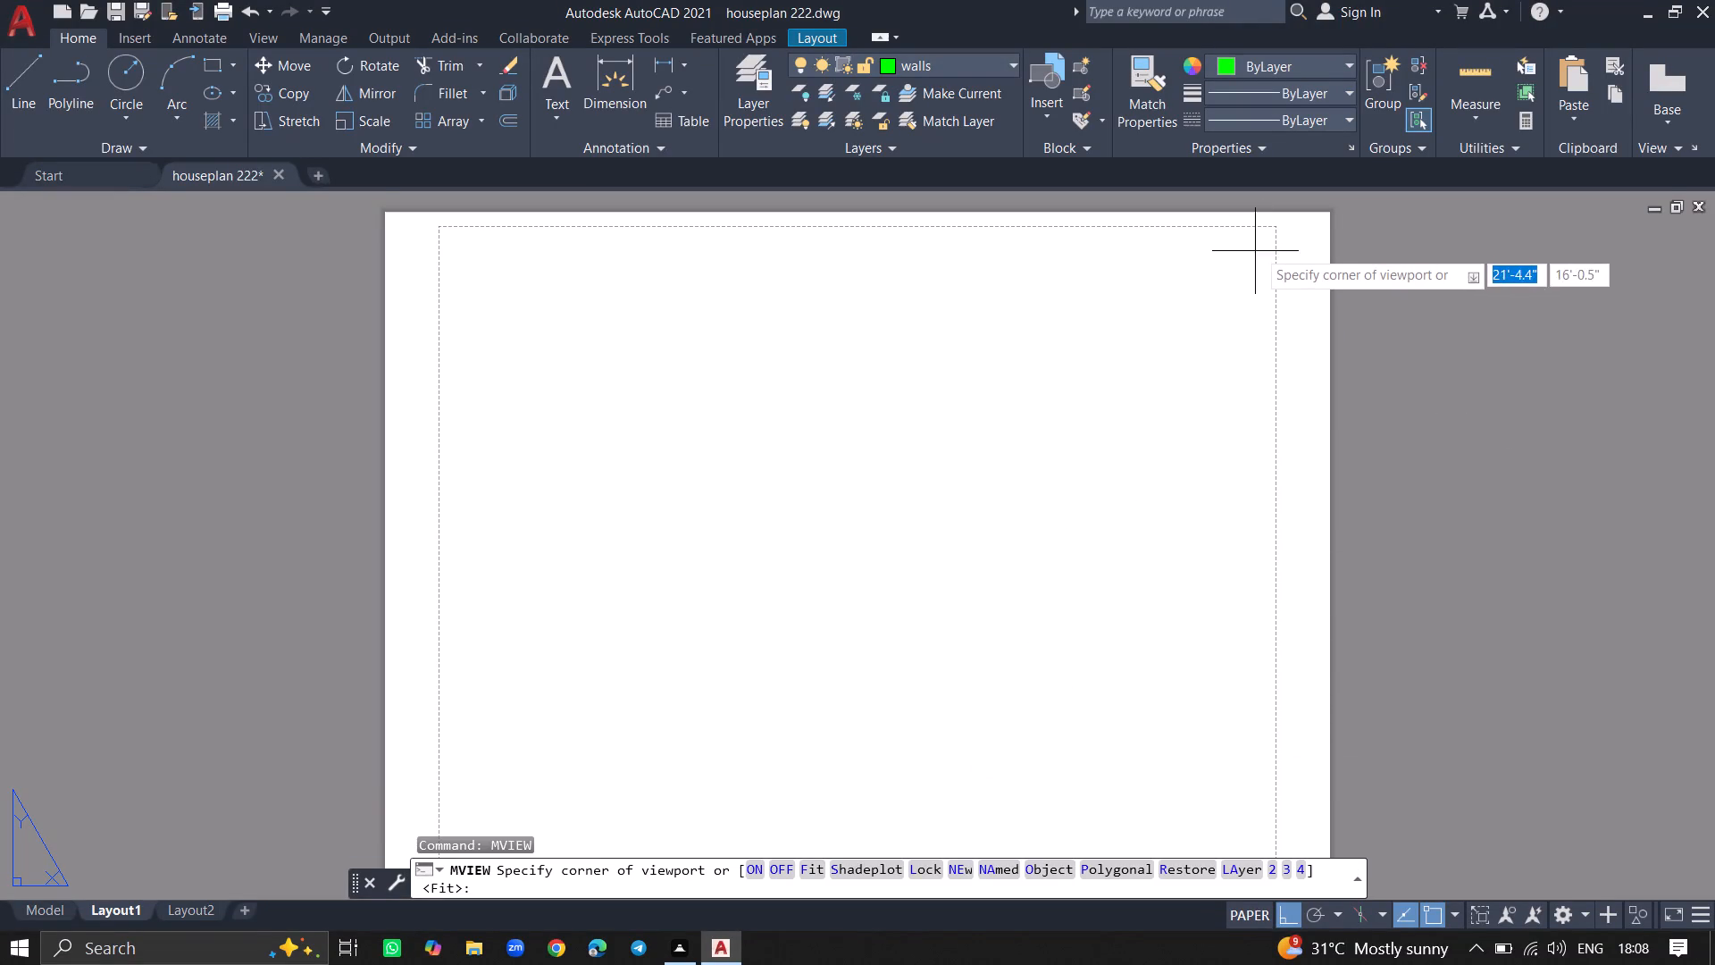
click(1276, 237)
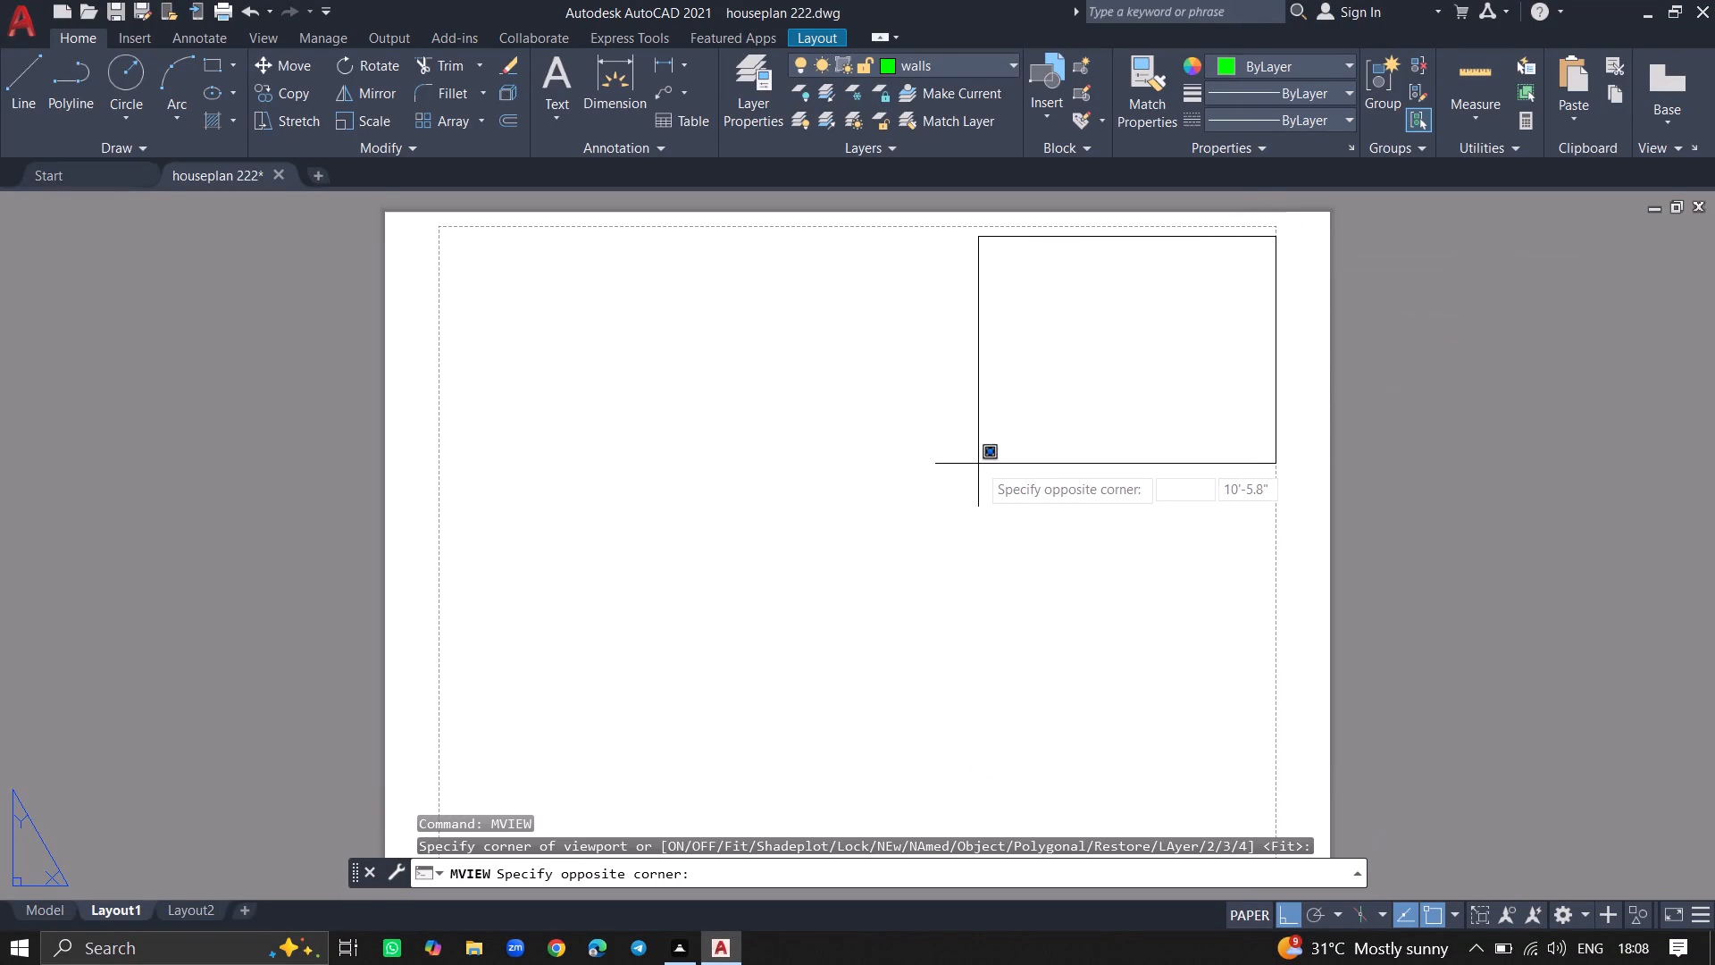
click(393, 847)
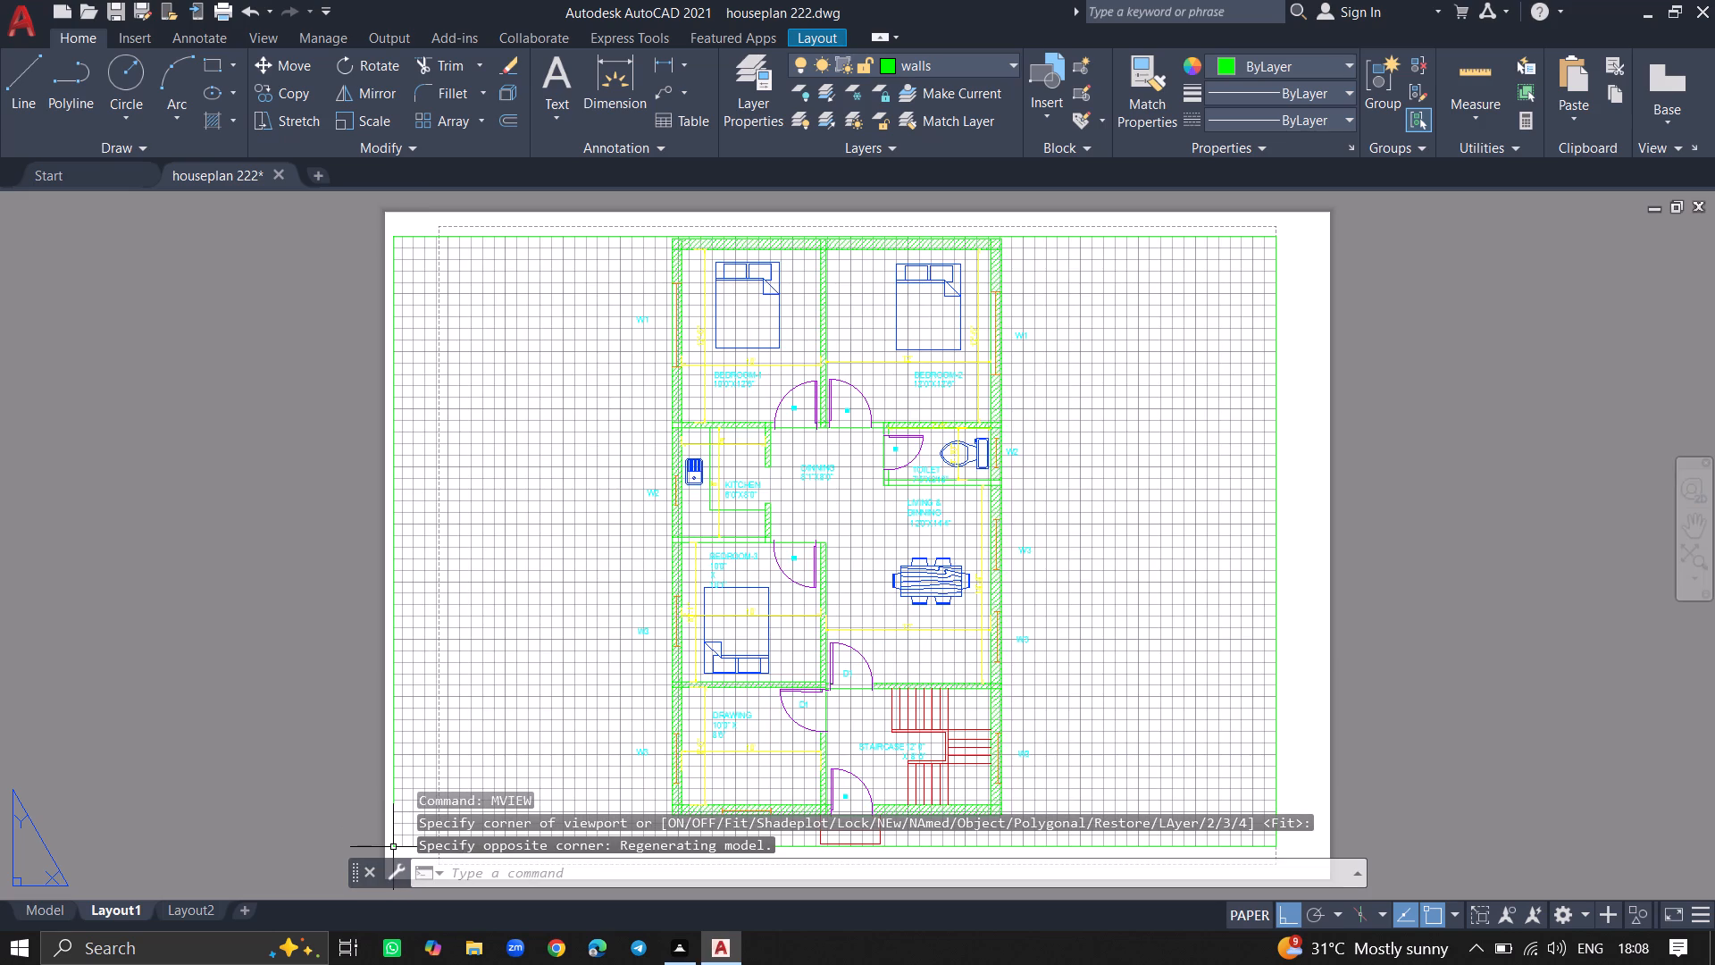
Activate model space inside Layout1's new viewport and turn off its grid display.
double_click(470, 701)
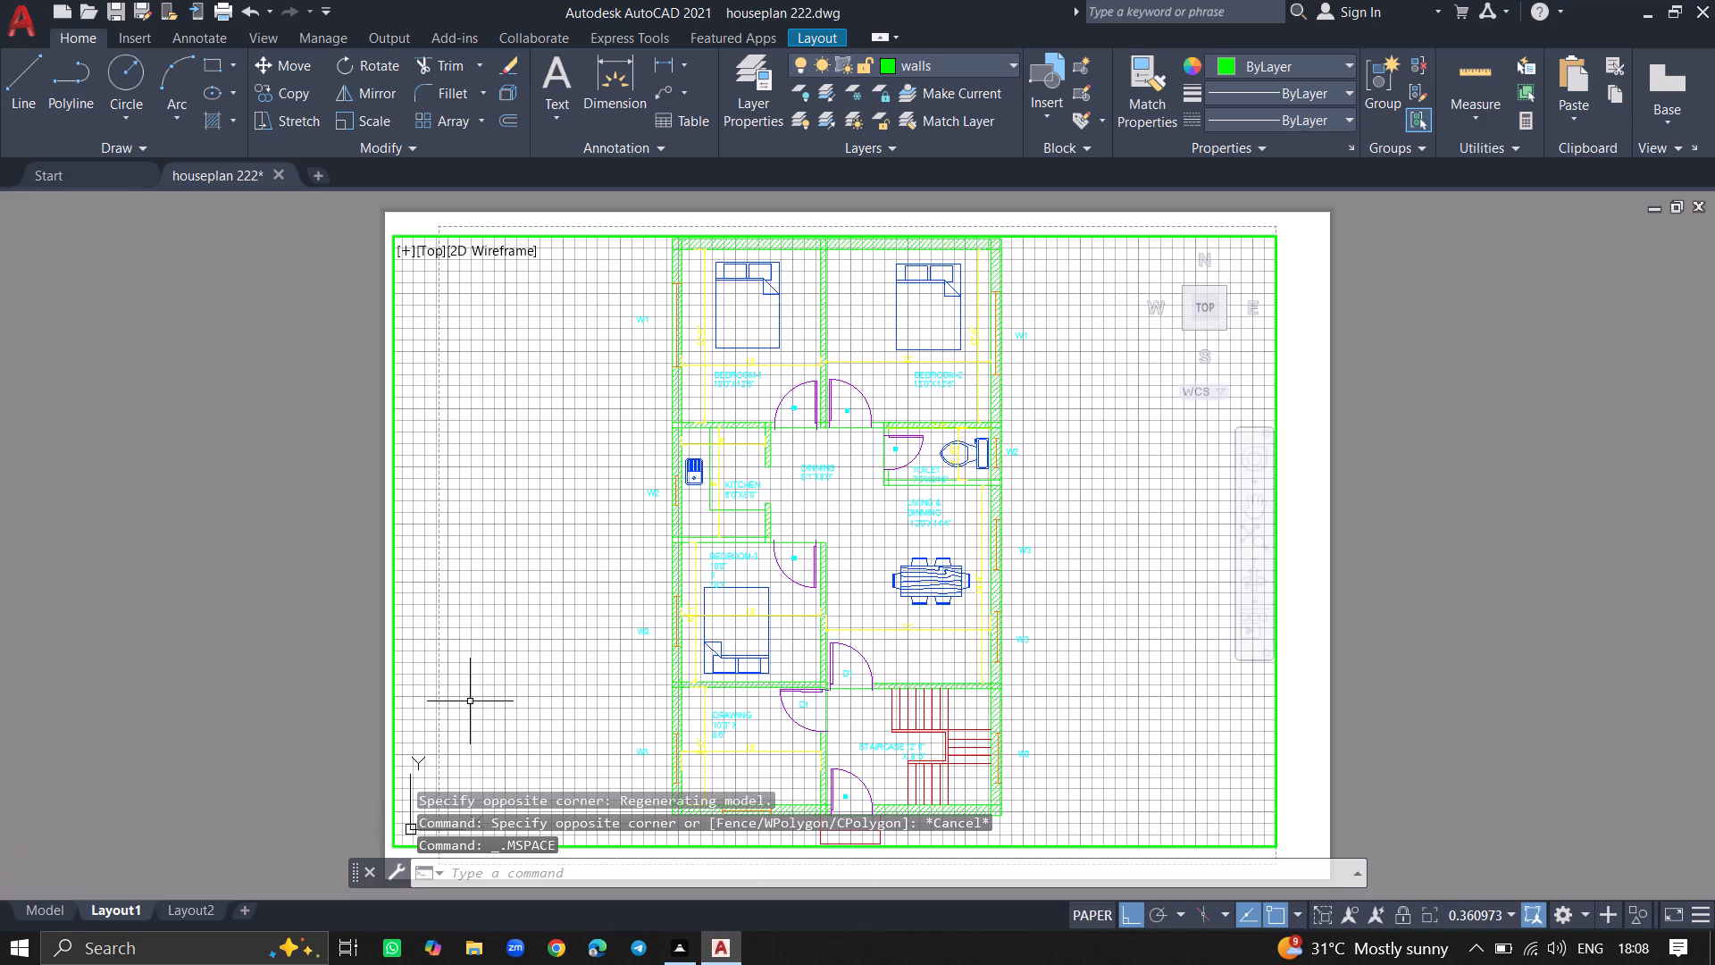
double_click(470, 701)
double_click(470, 701)
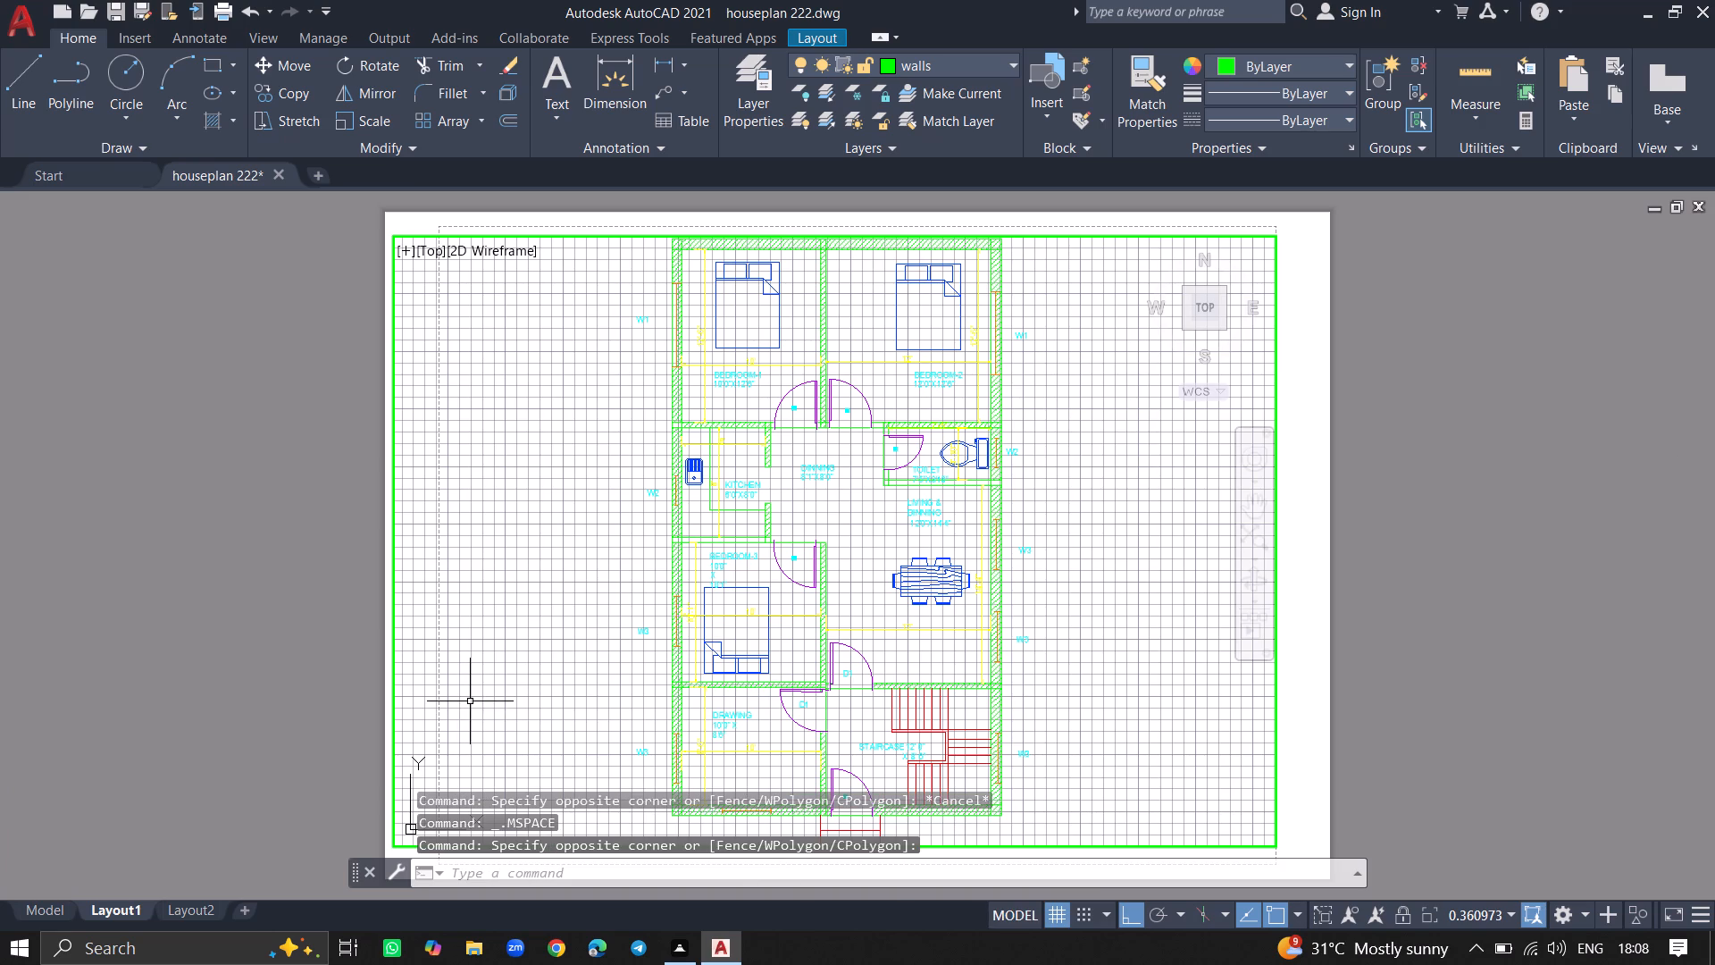
double_click(312, 680)
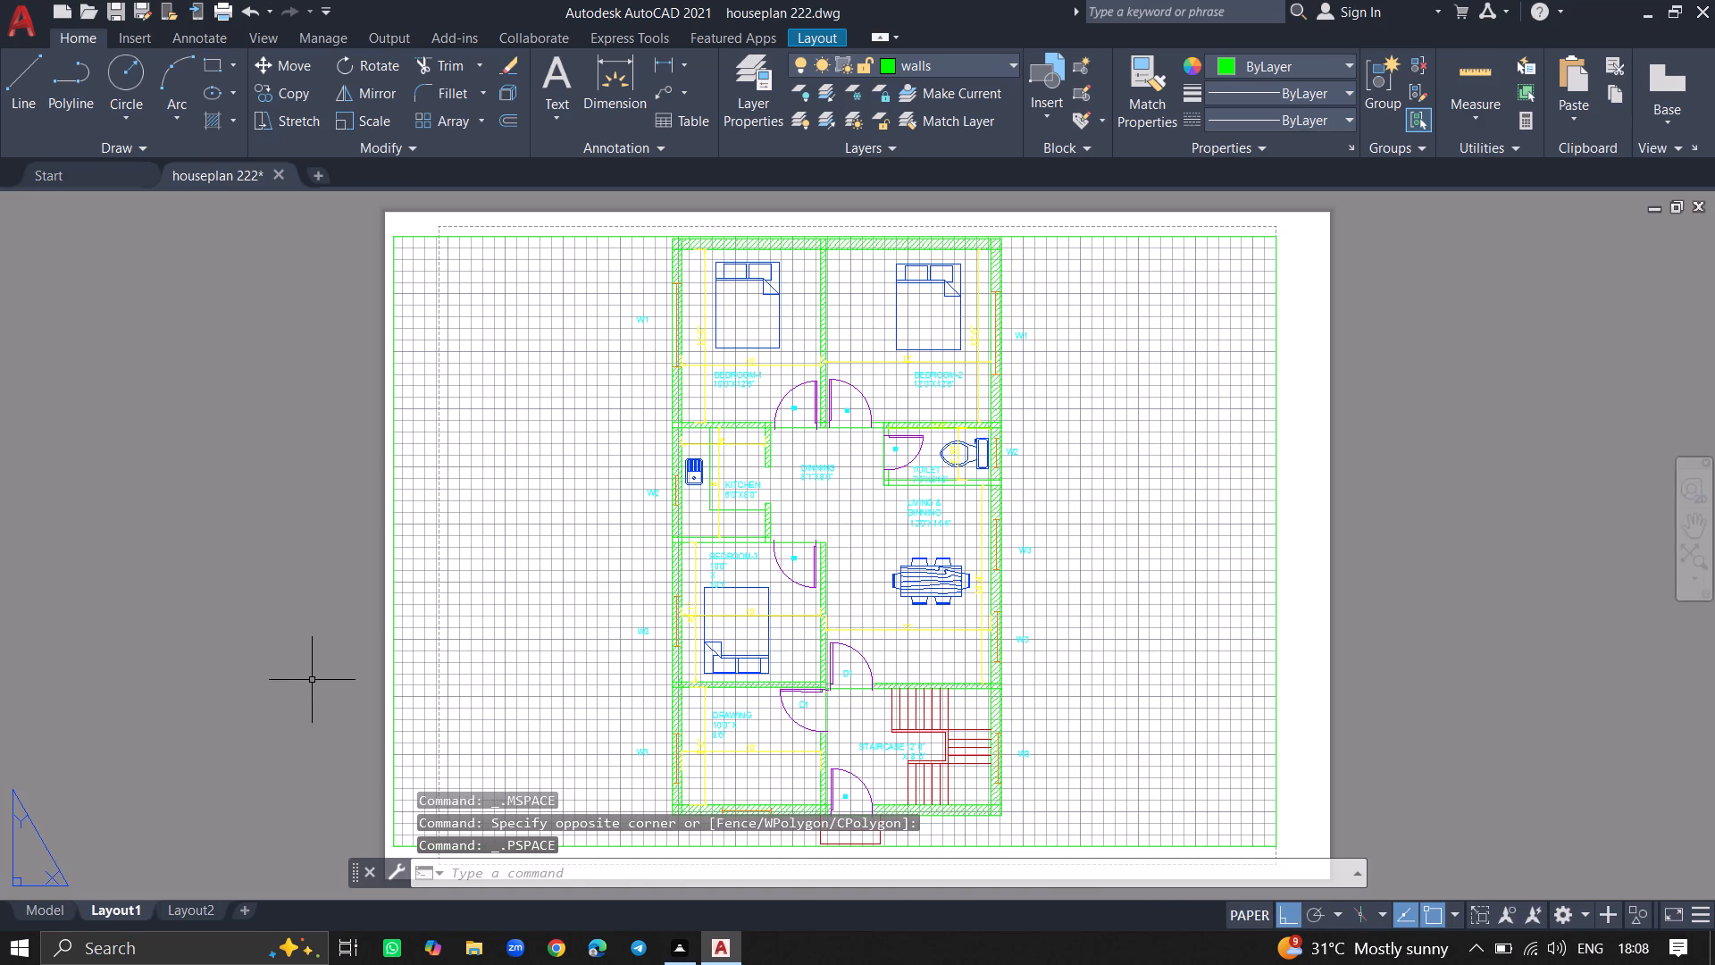
double_click(312, 680)
double_click(312, 680)
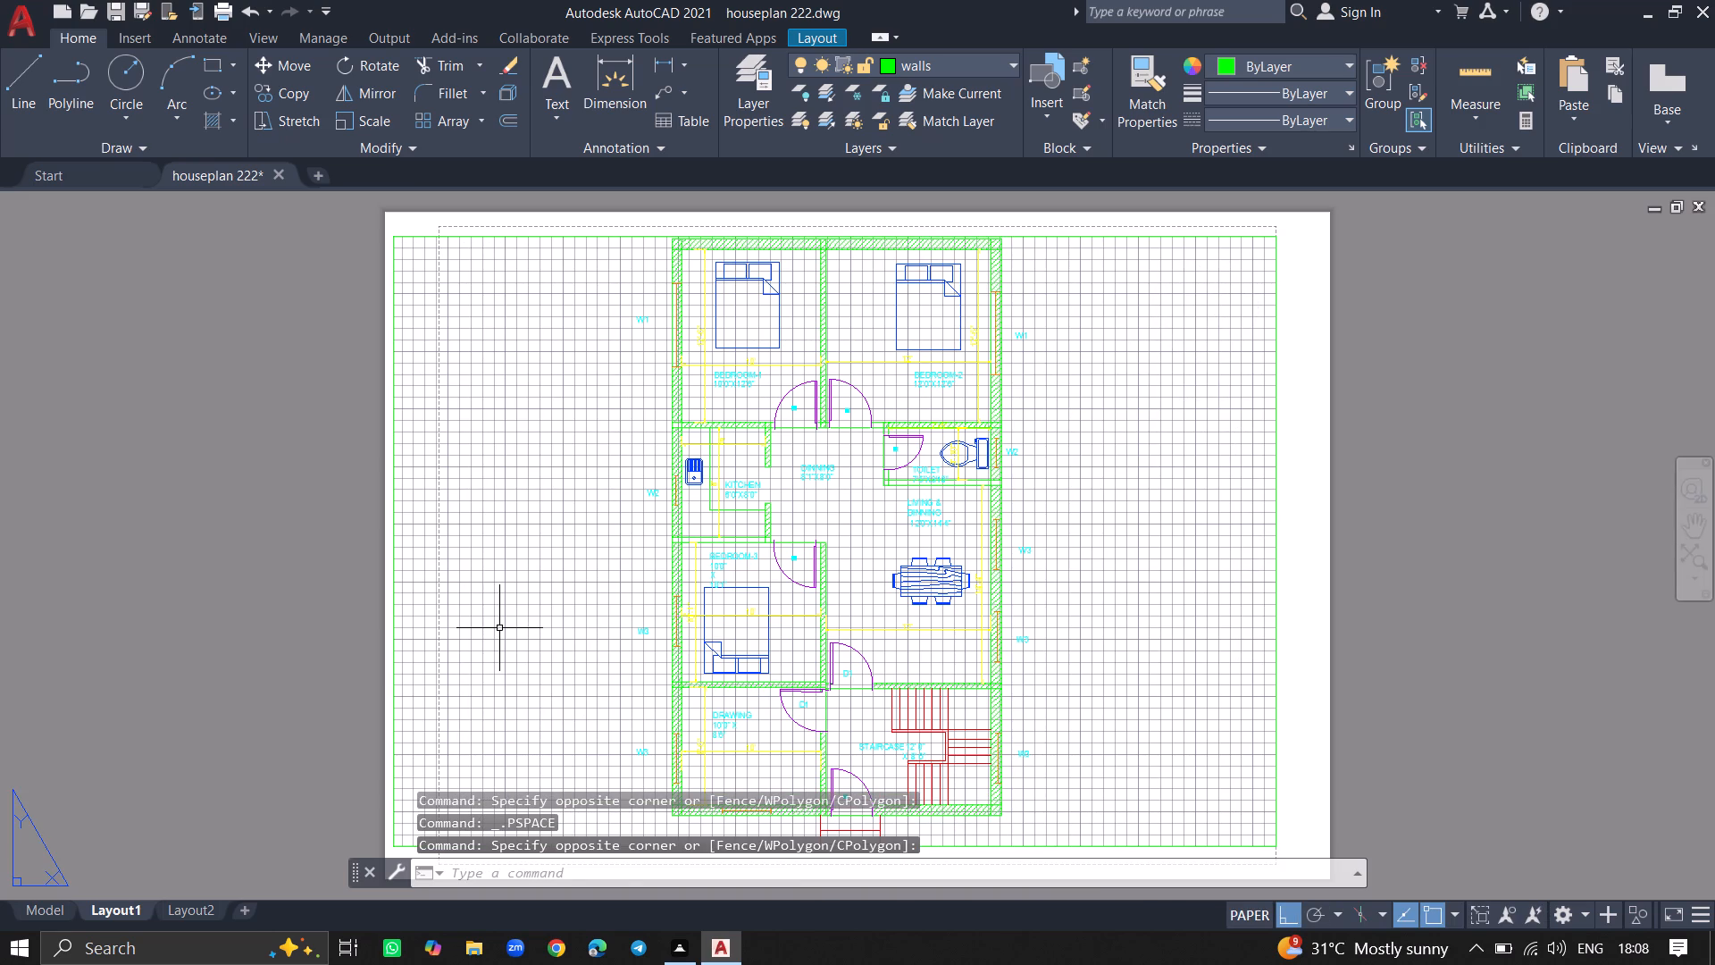
double_click(499, 627)
key(F7)
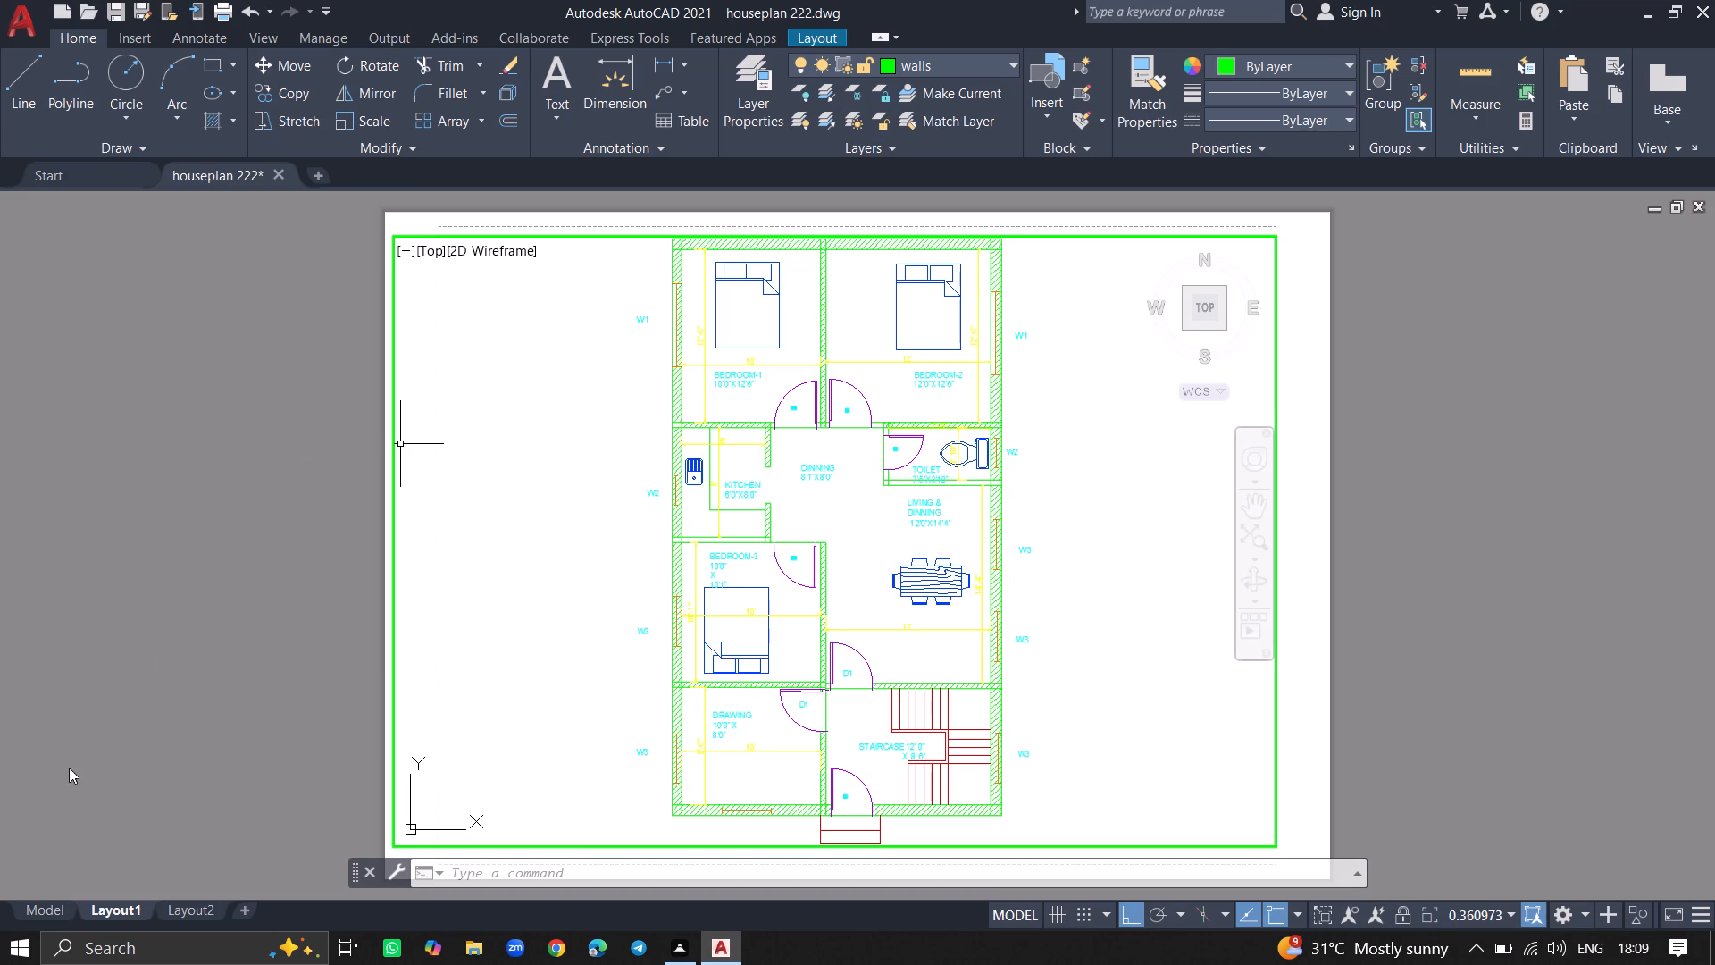
Return to the Model space drawing and make the dimensions layer current.
click(43, 914)
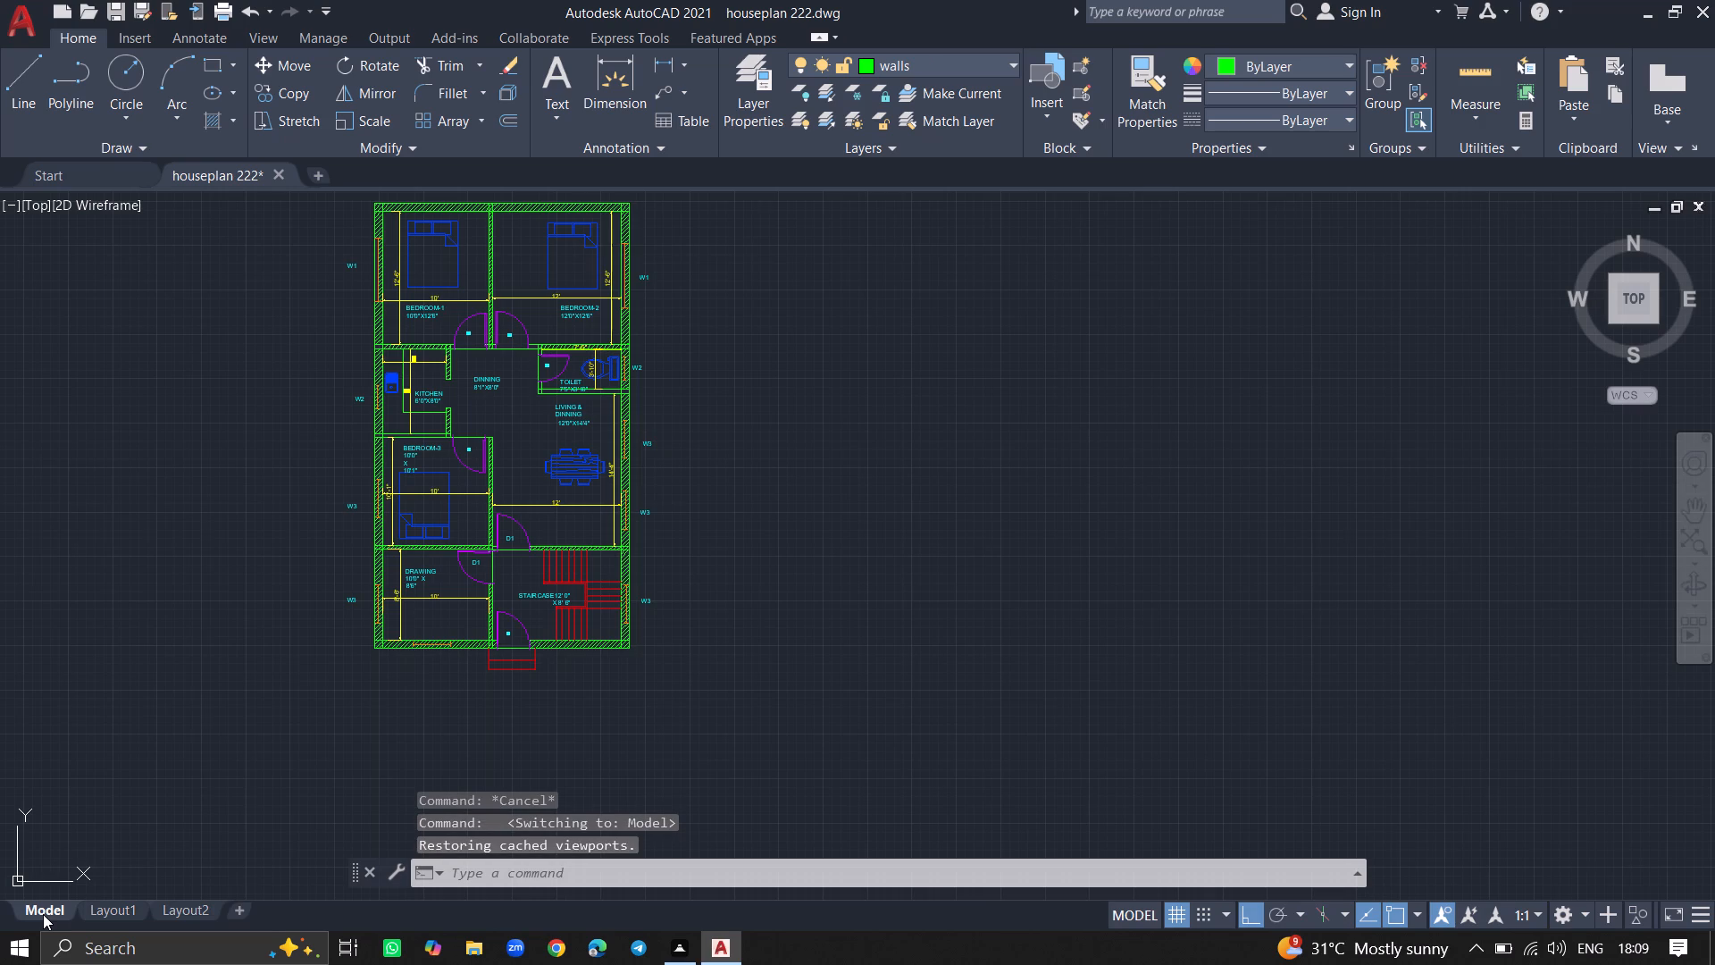
ctrl+scroll(573, 592, up, 2)
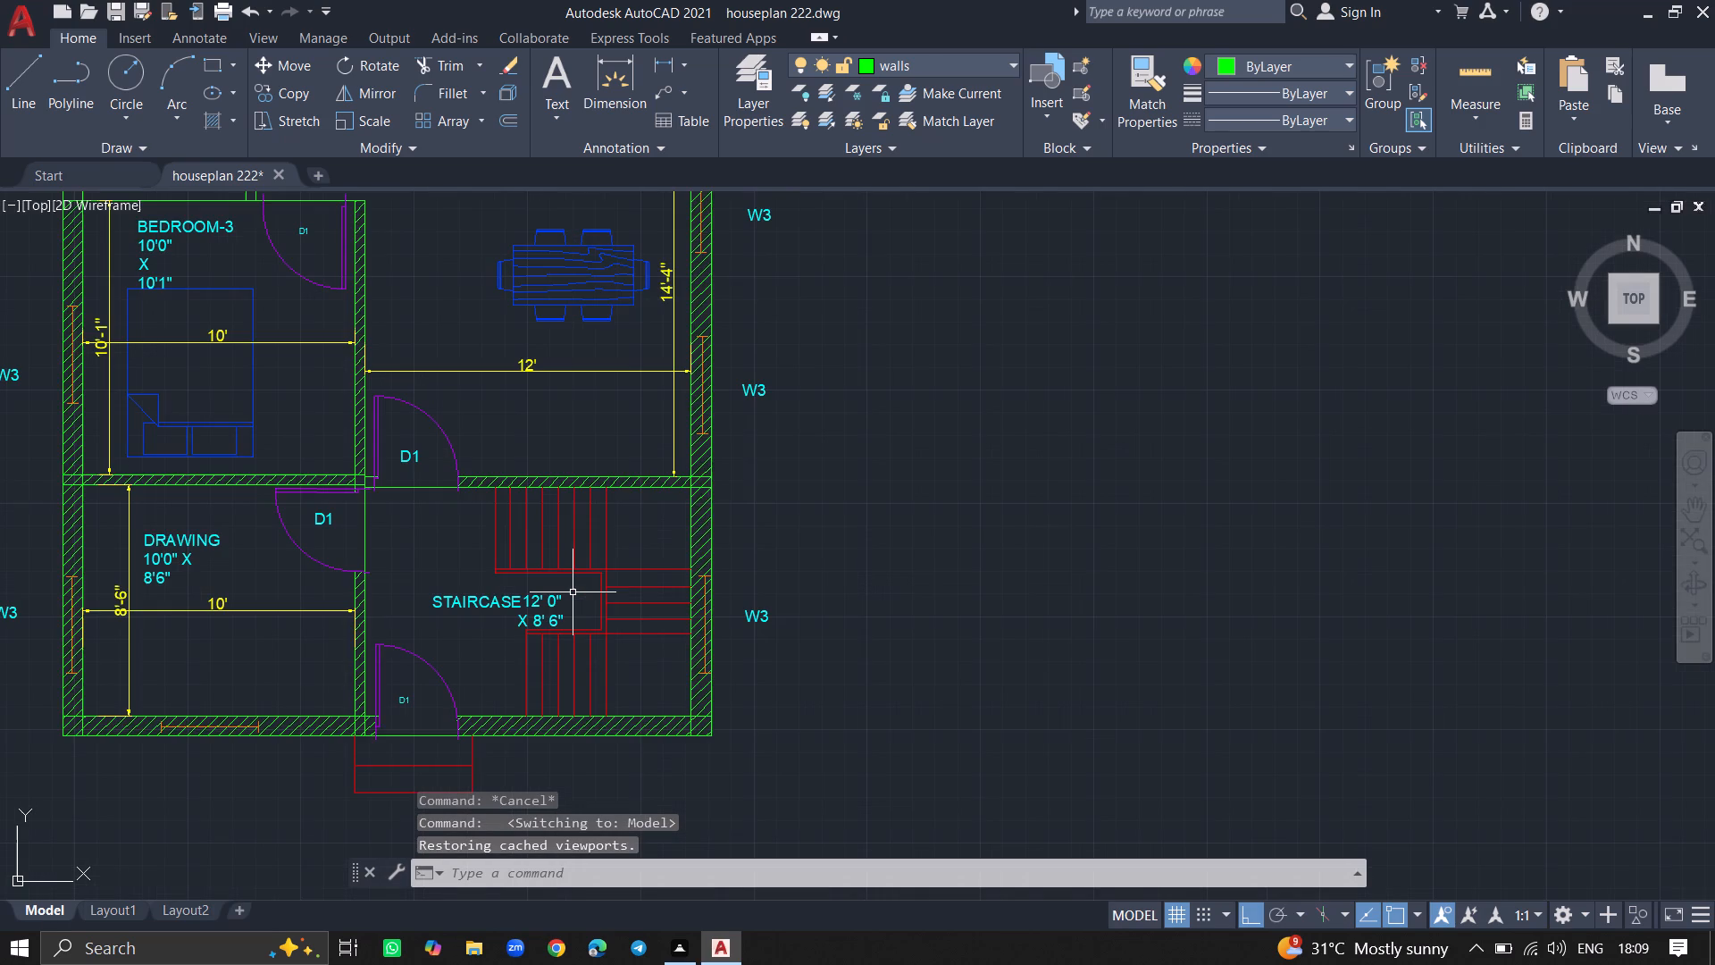
double_click(757, 103)
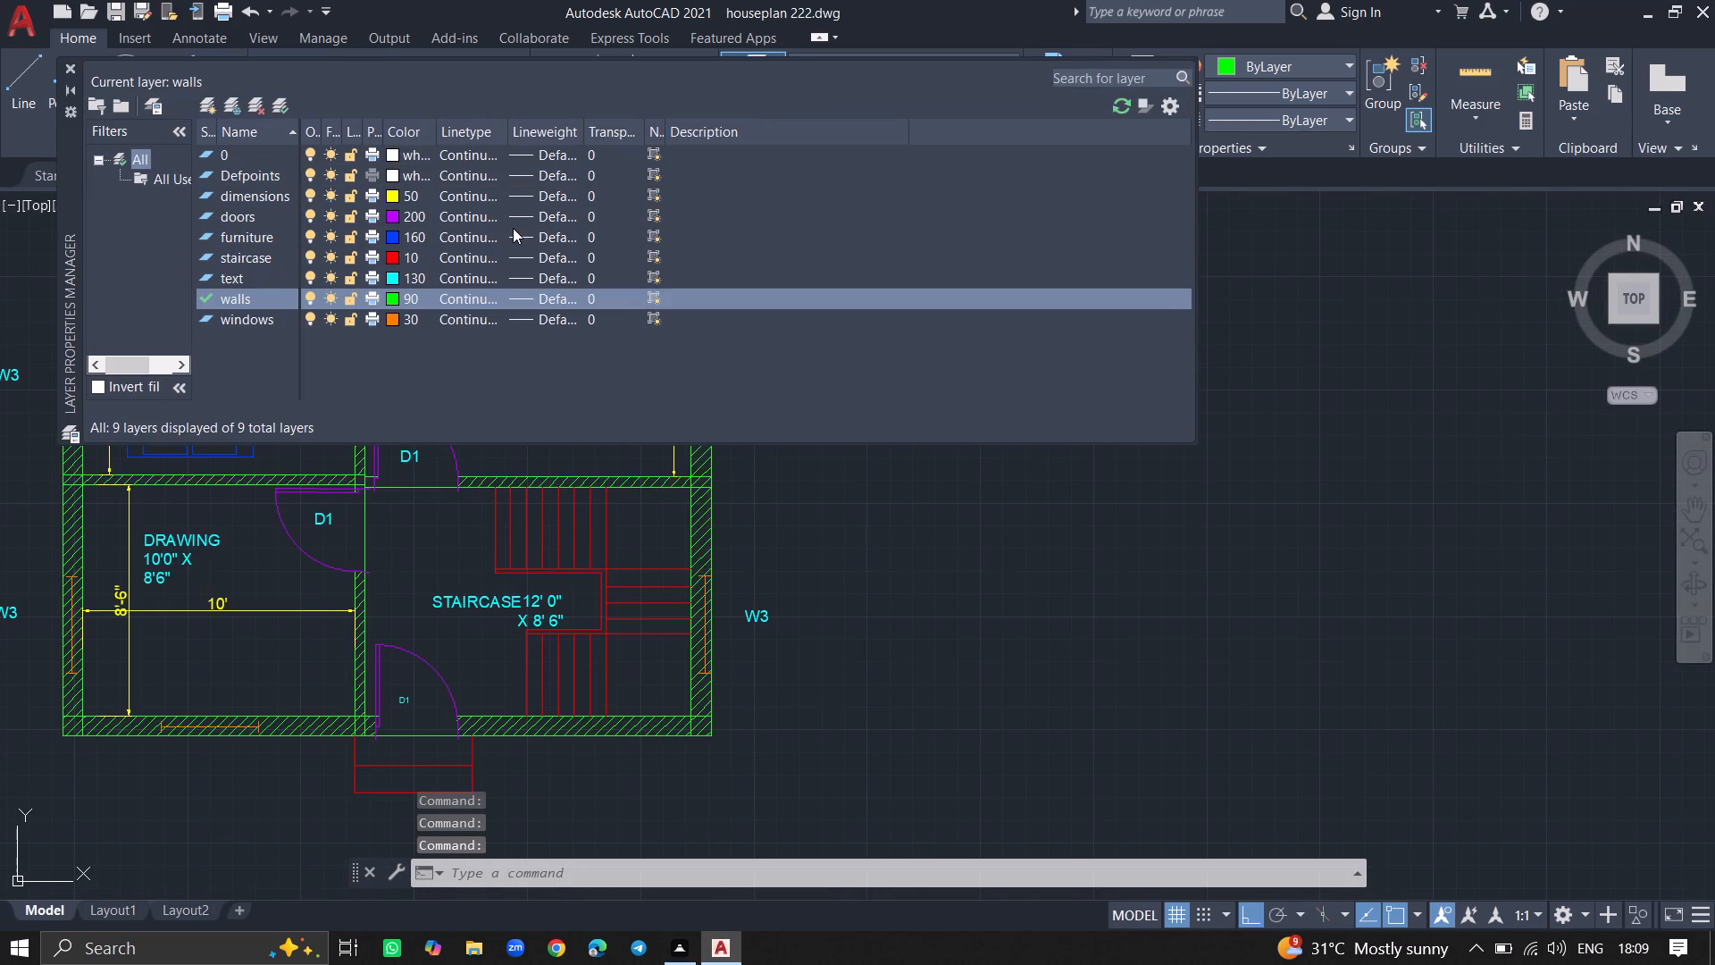
double_click(260, 256)
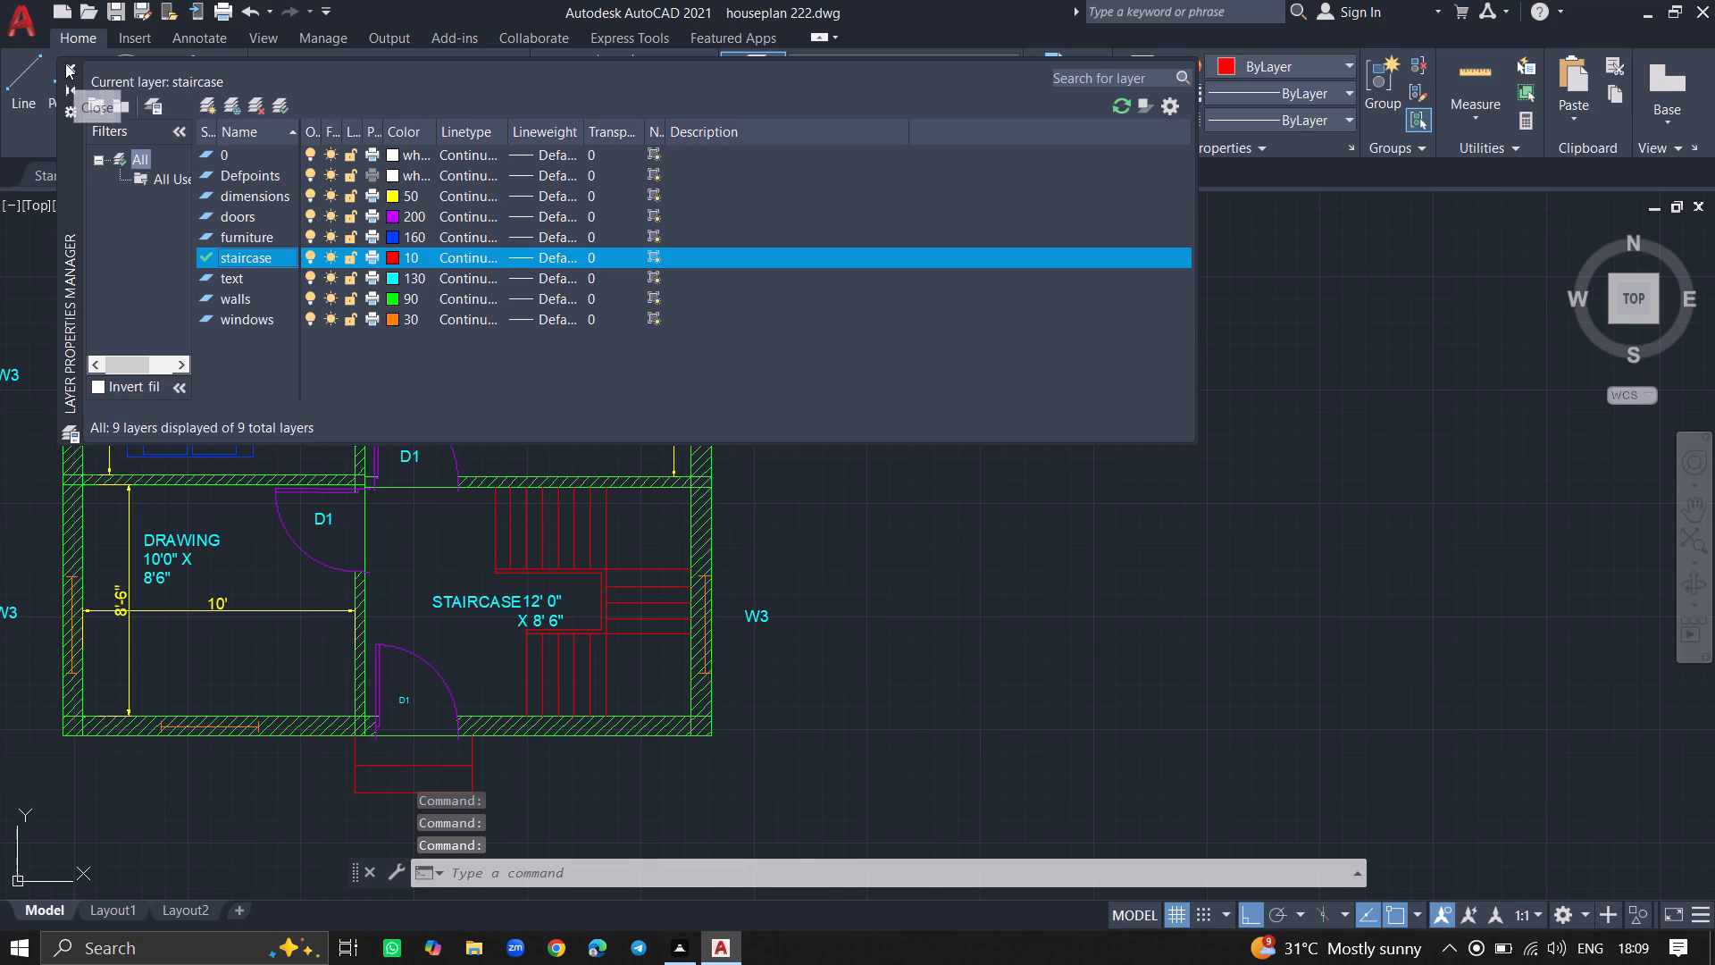
double_click(244, 186)
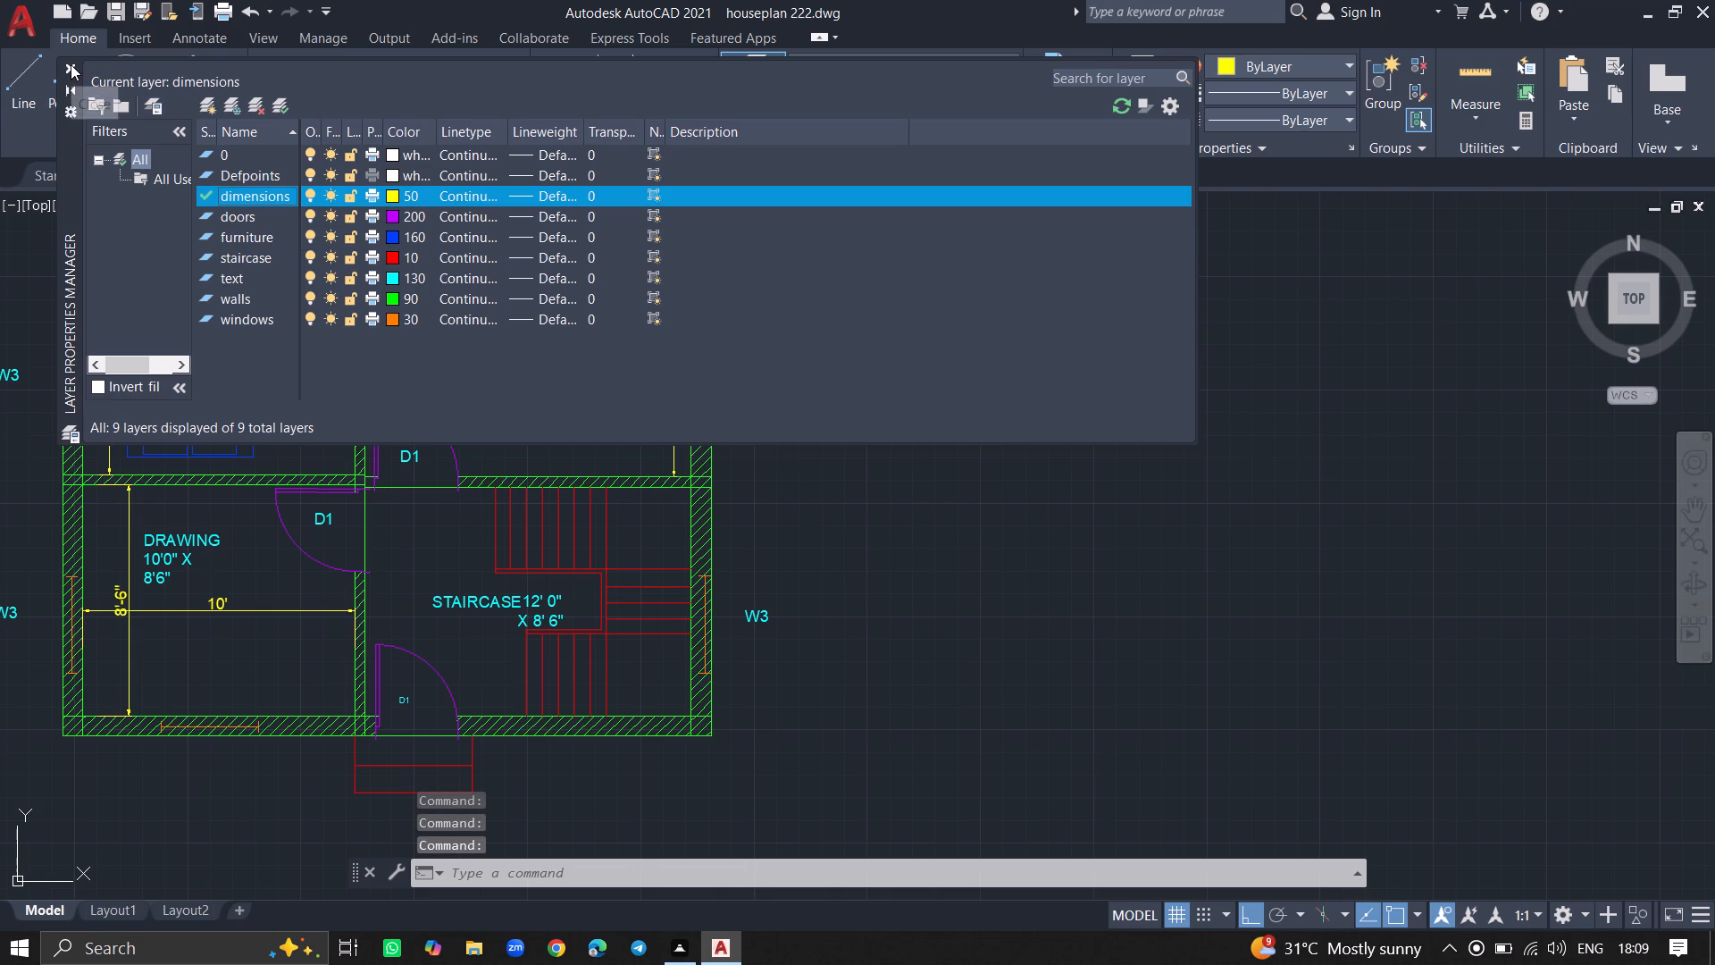
click(71, 64)
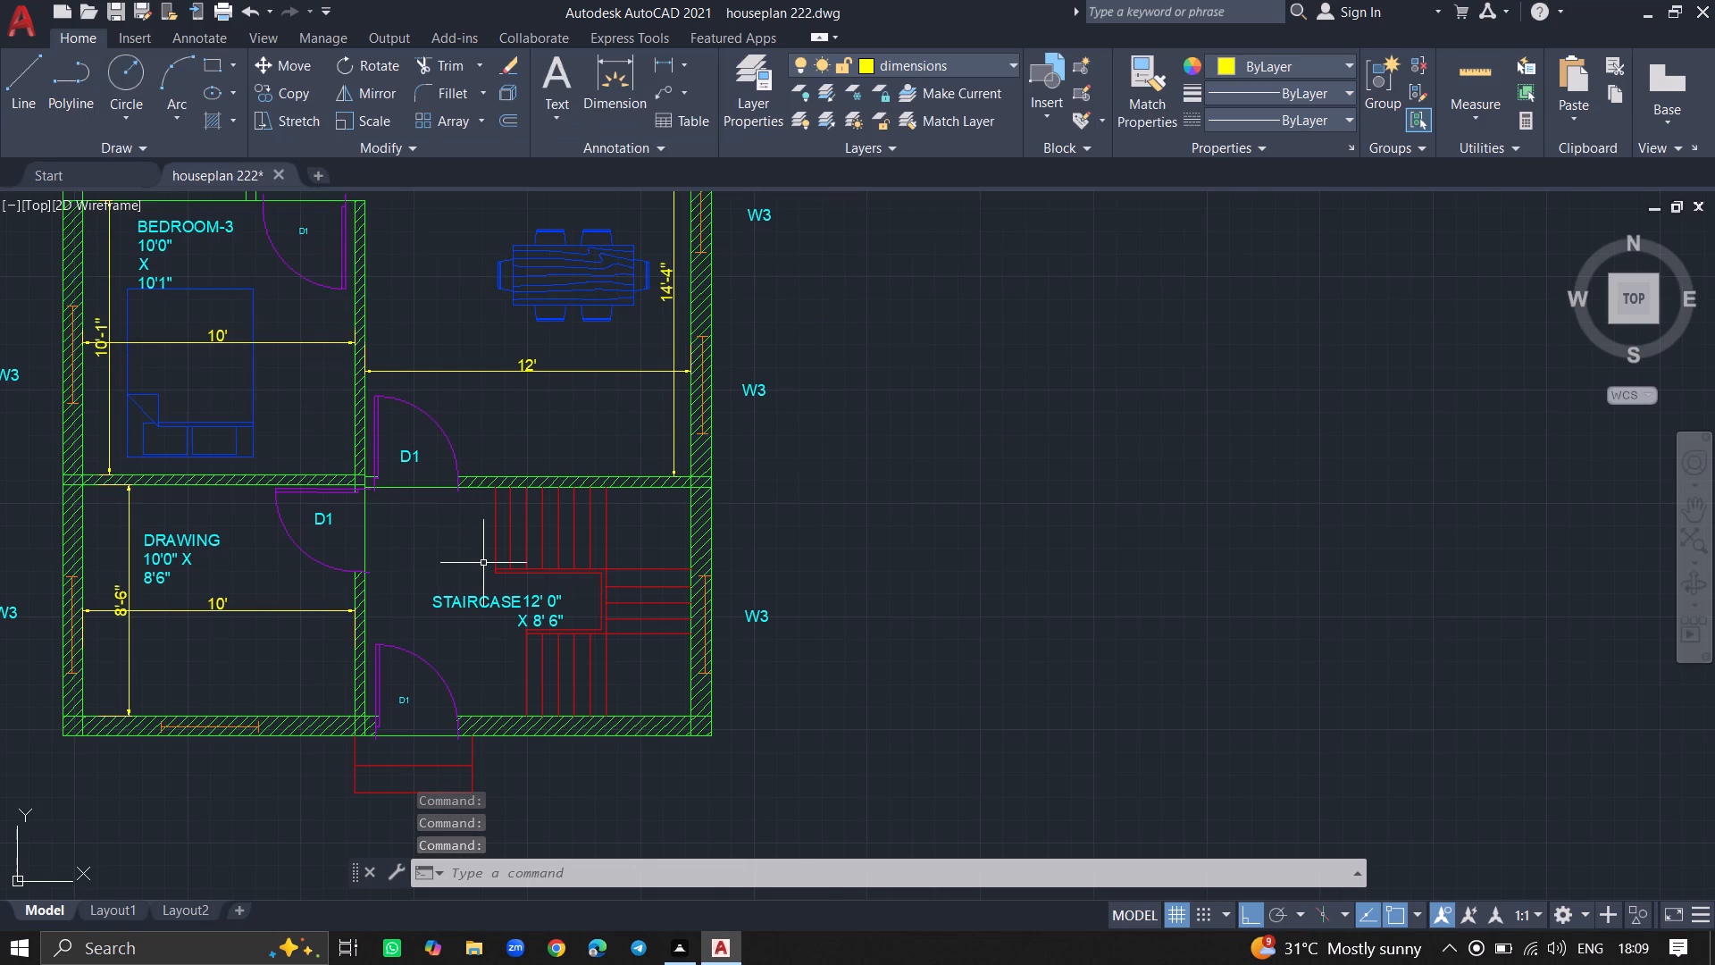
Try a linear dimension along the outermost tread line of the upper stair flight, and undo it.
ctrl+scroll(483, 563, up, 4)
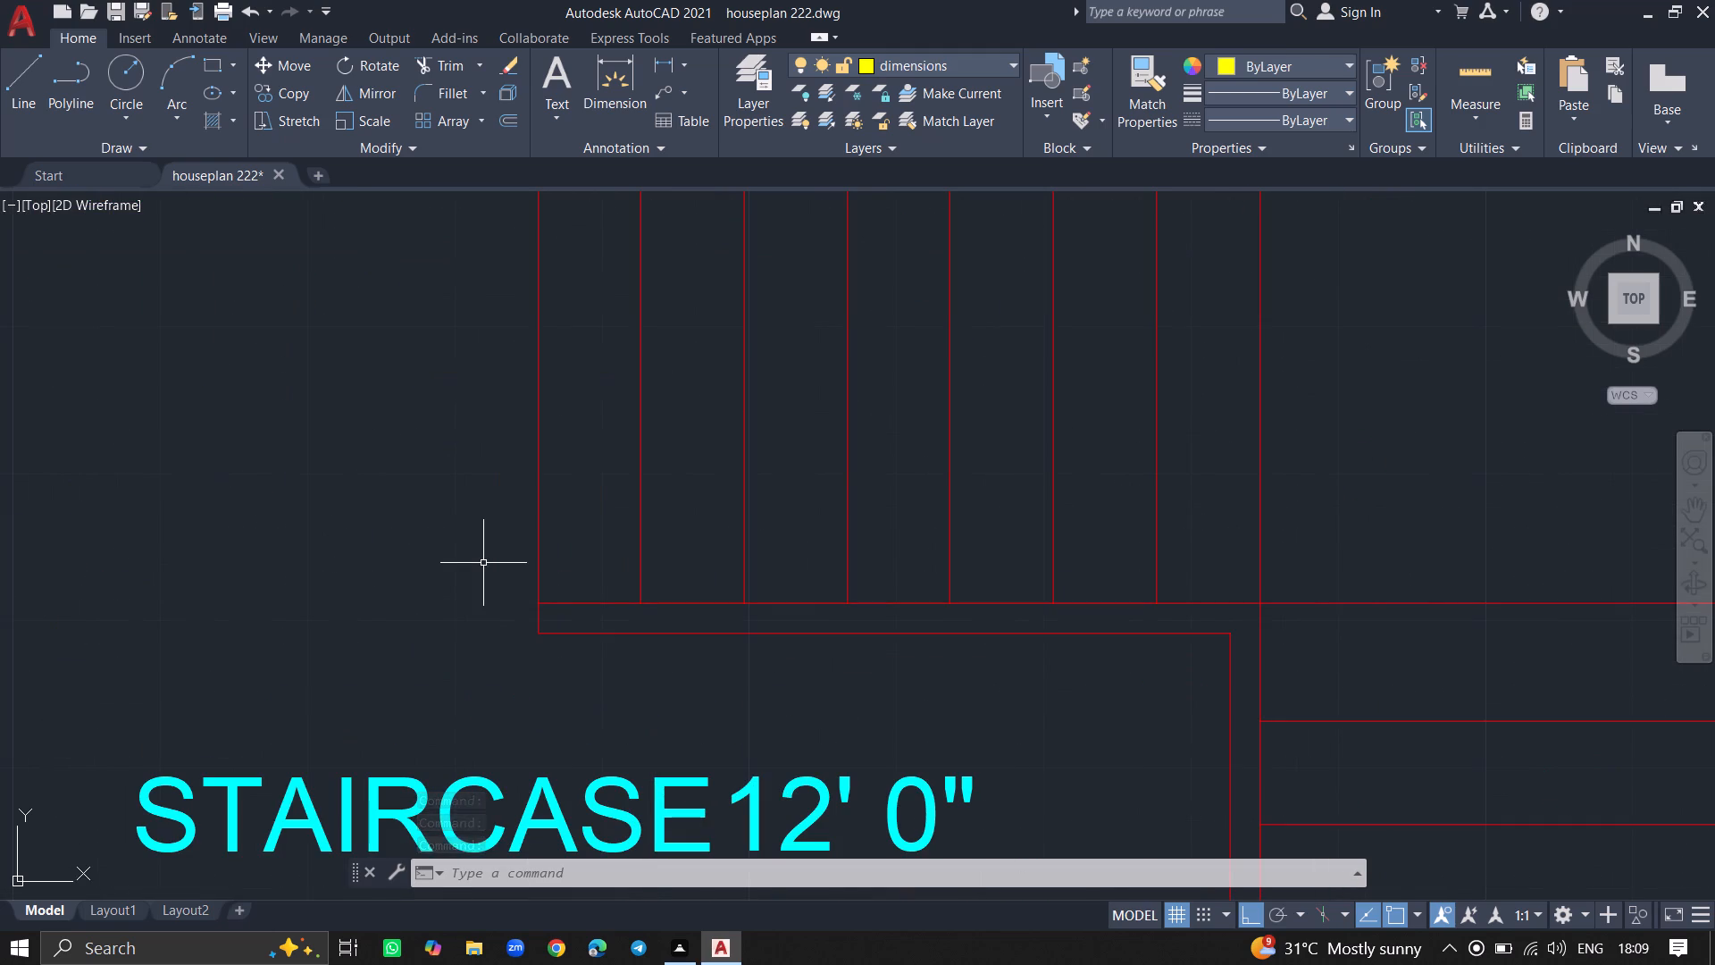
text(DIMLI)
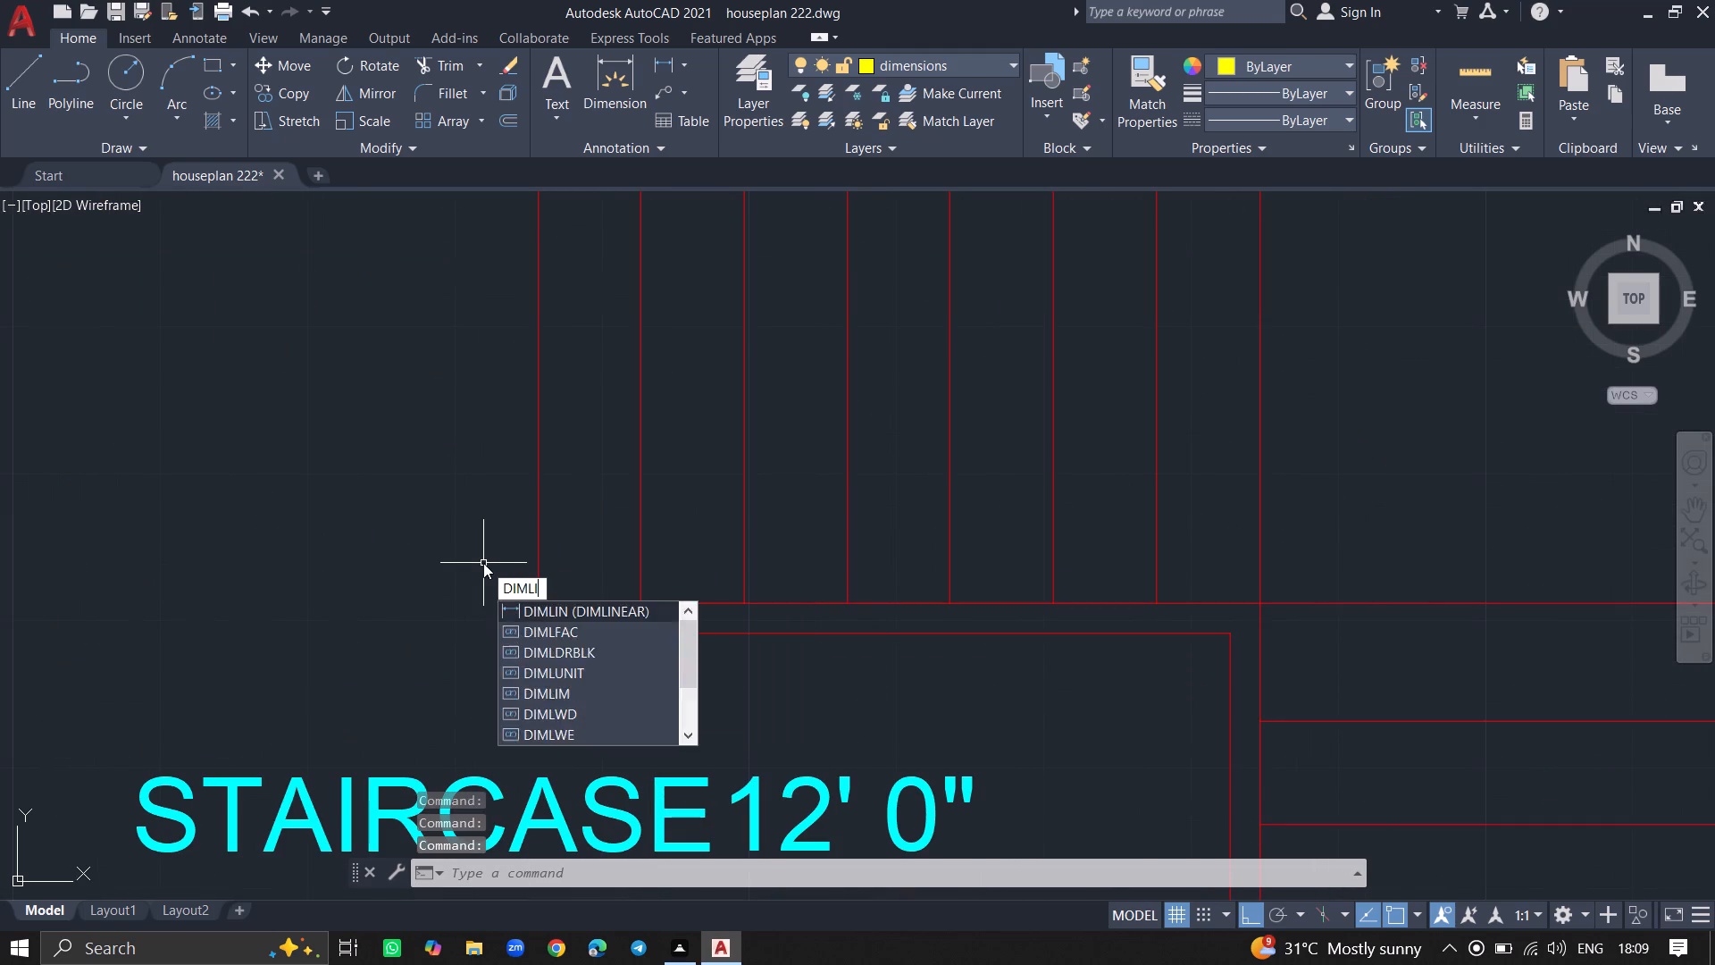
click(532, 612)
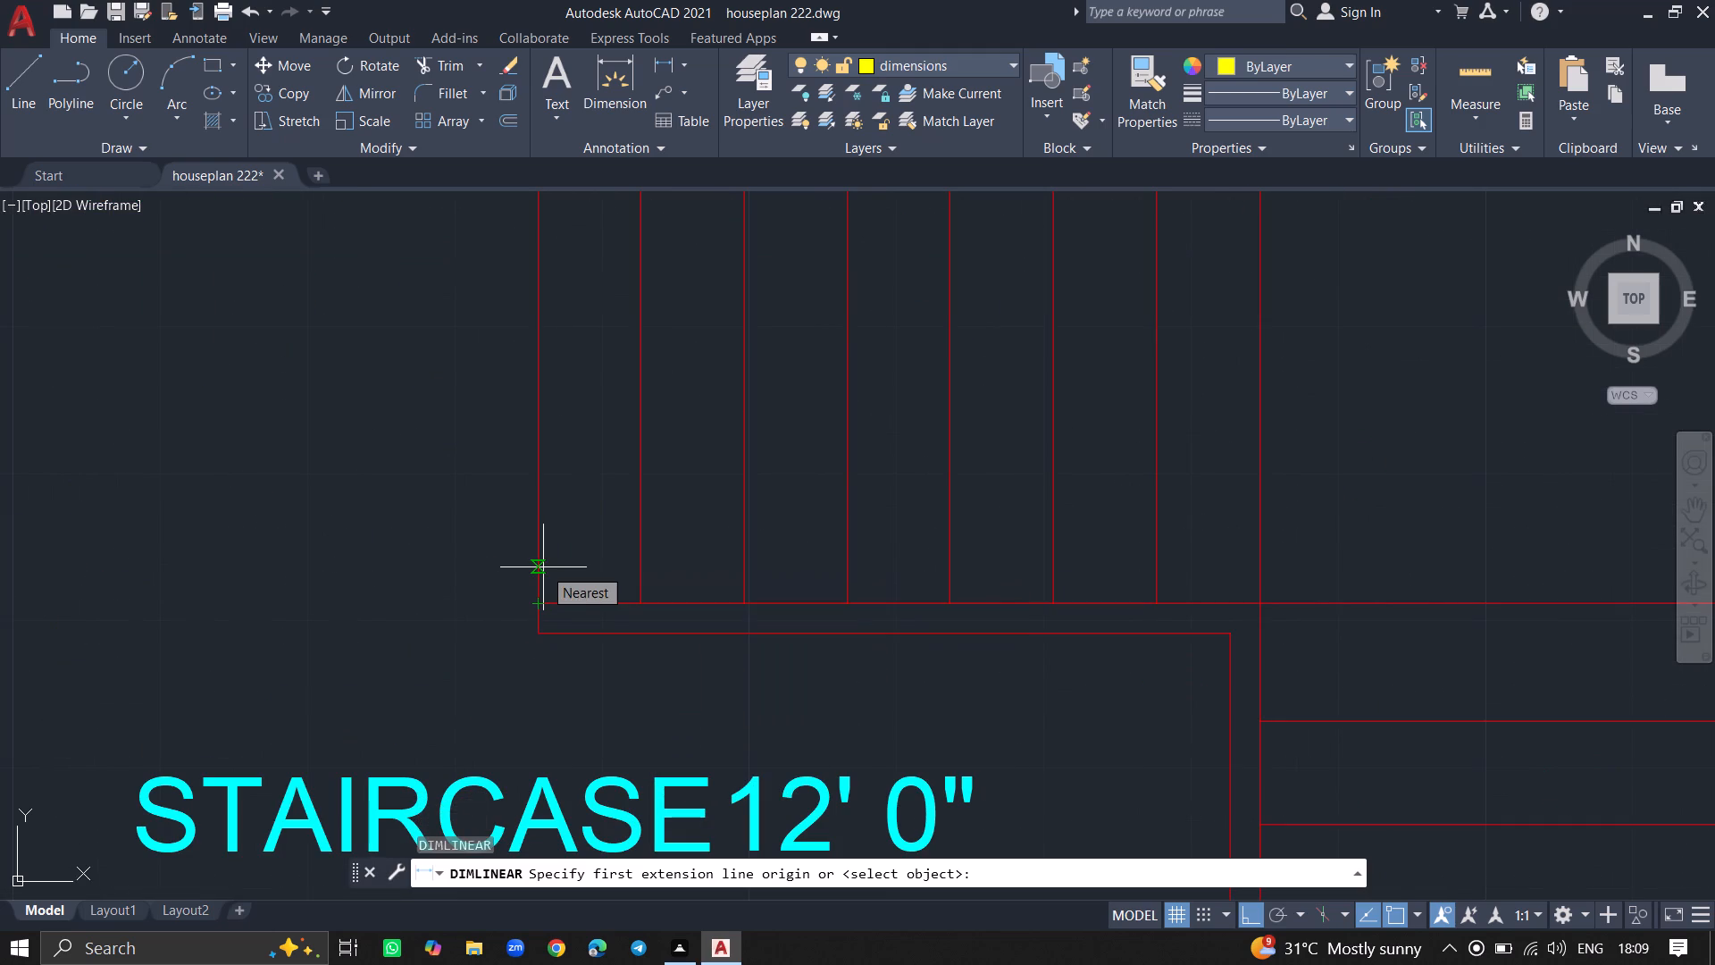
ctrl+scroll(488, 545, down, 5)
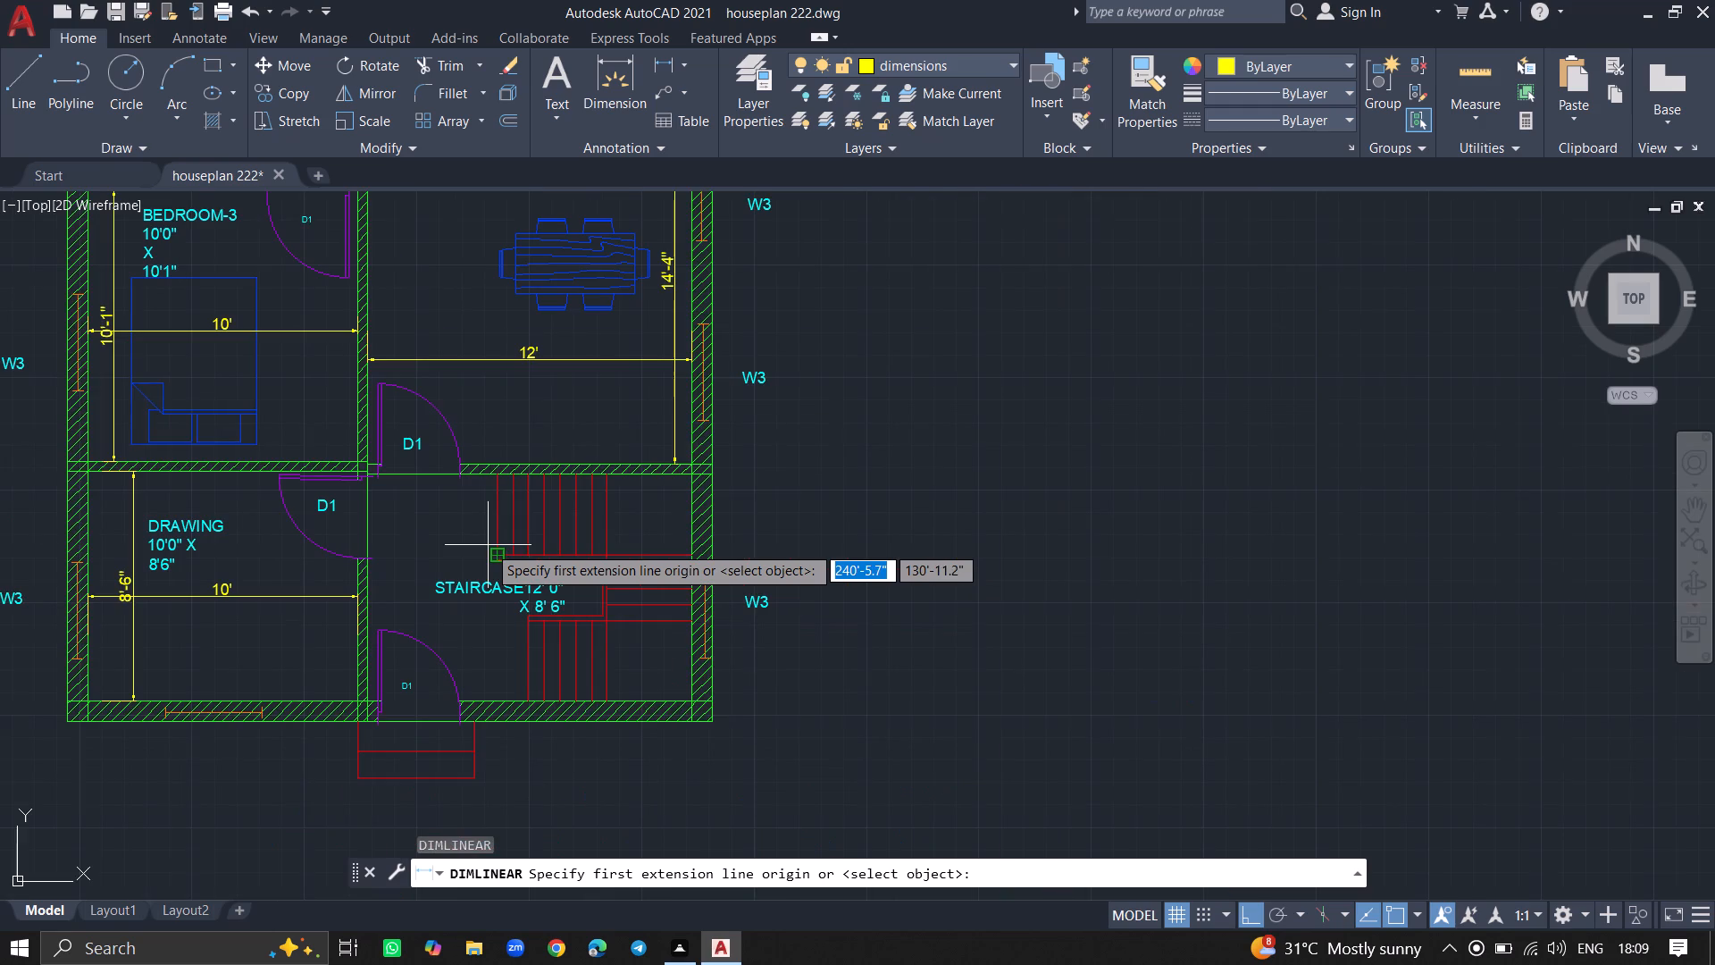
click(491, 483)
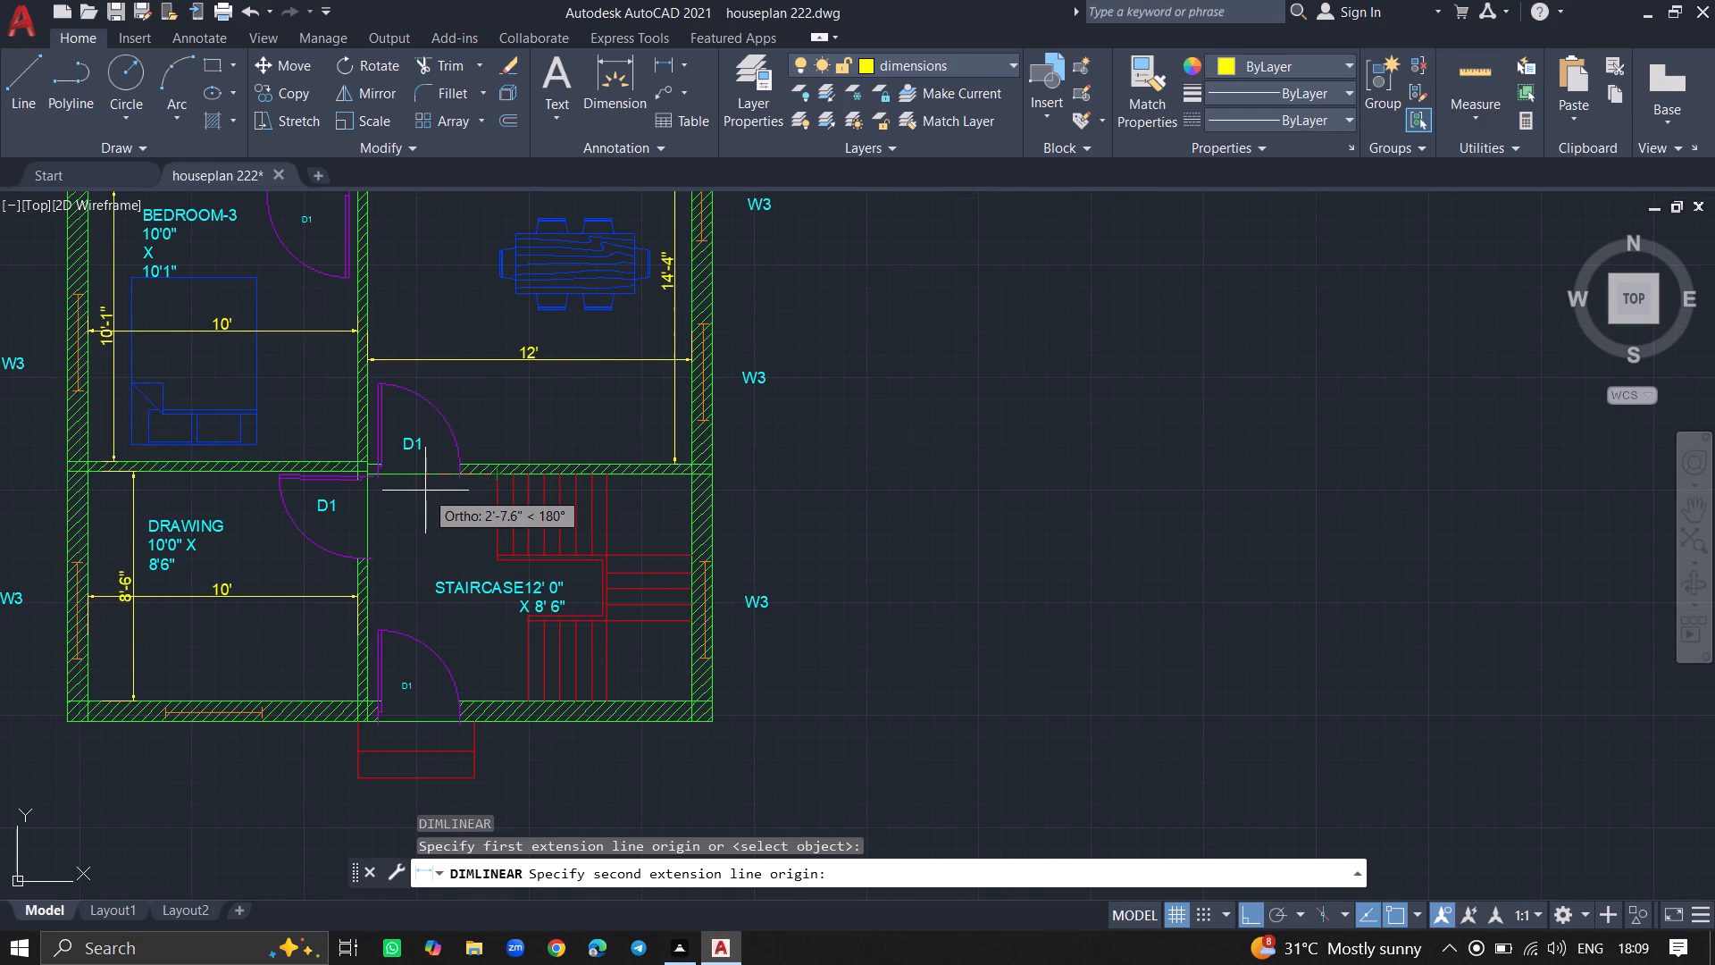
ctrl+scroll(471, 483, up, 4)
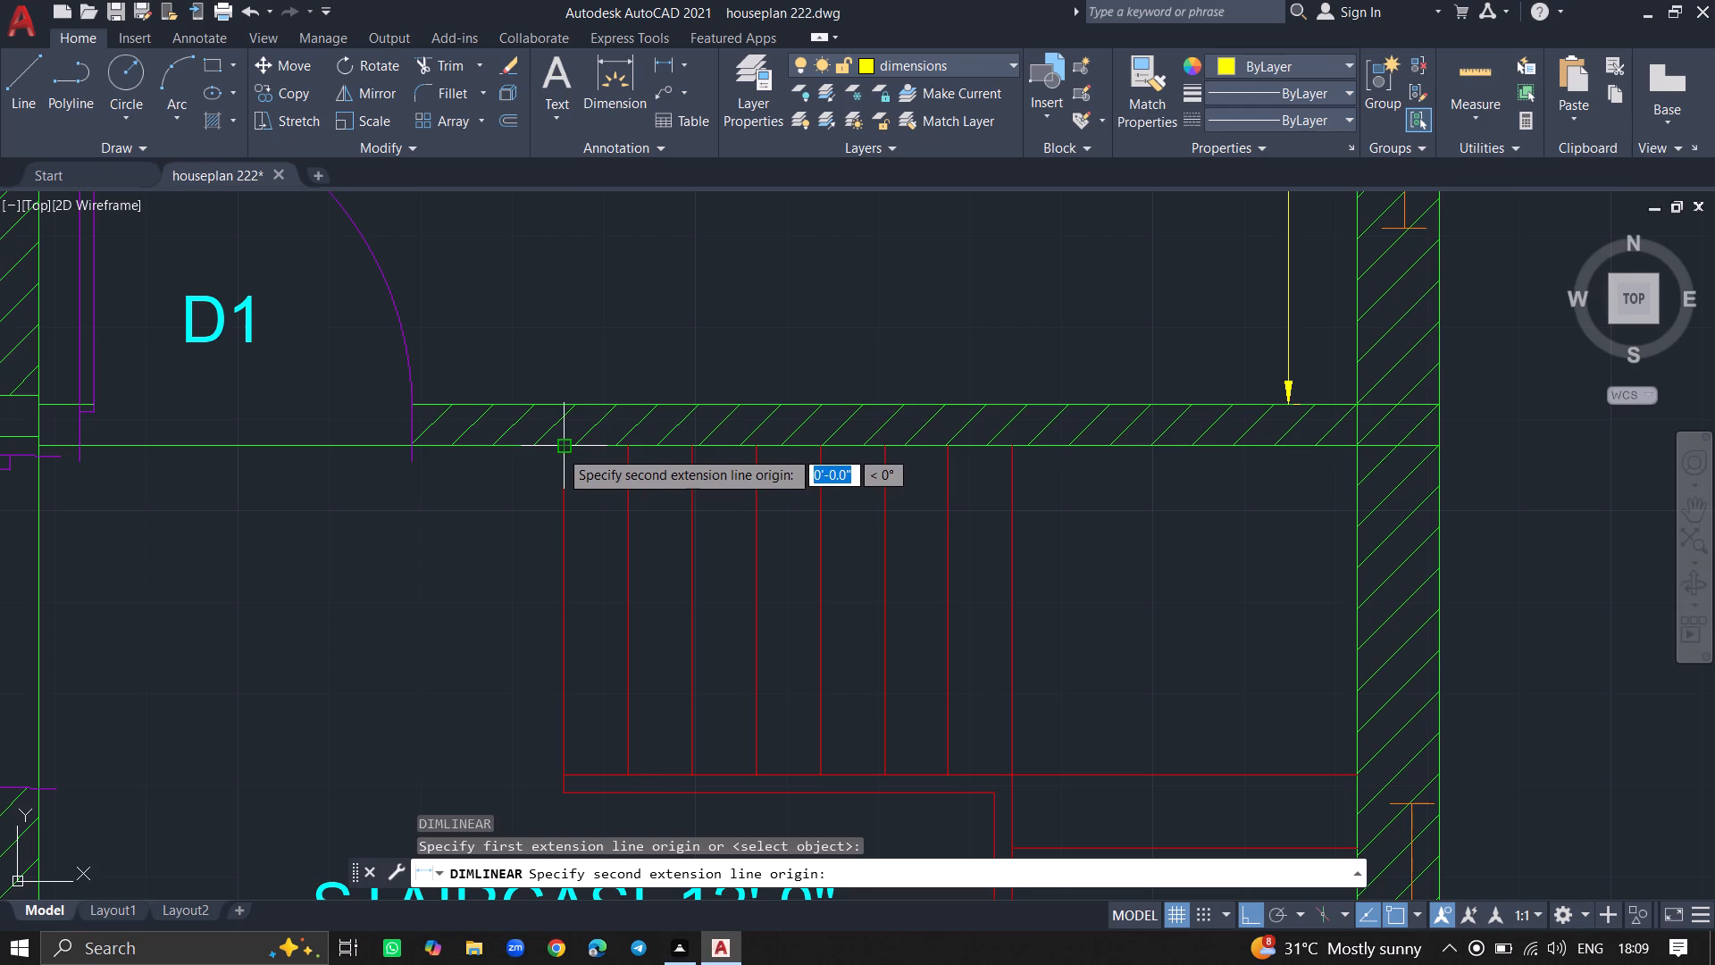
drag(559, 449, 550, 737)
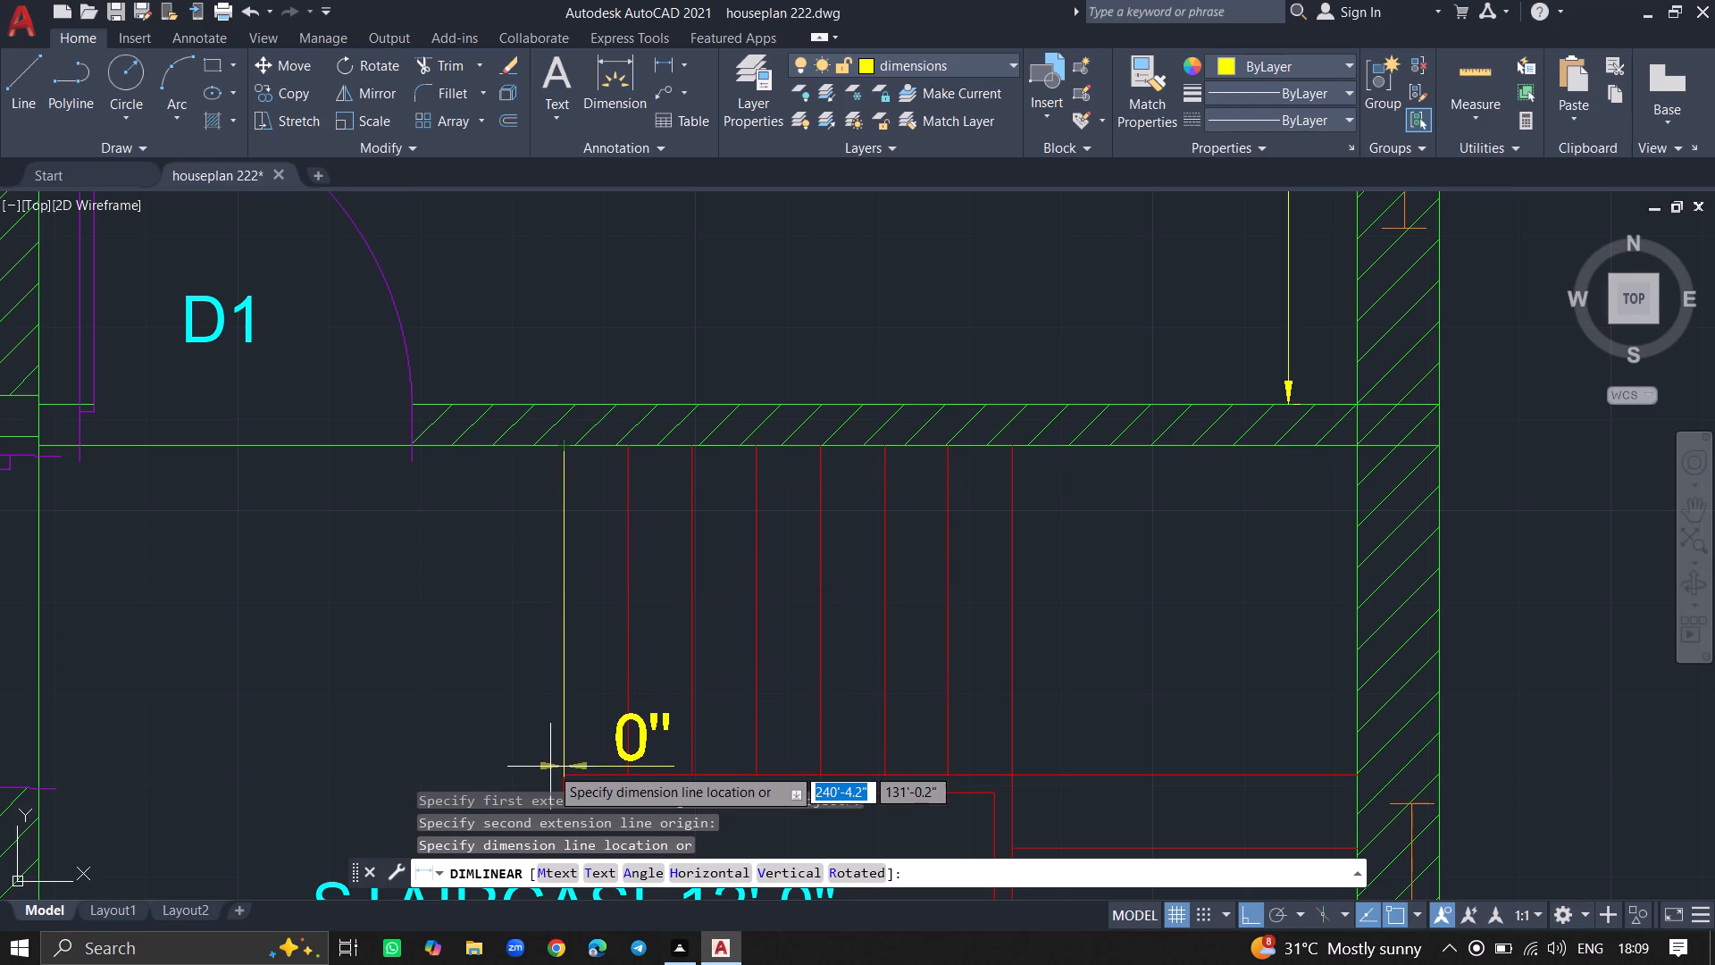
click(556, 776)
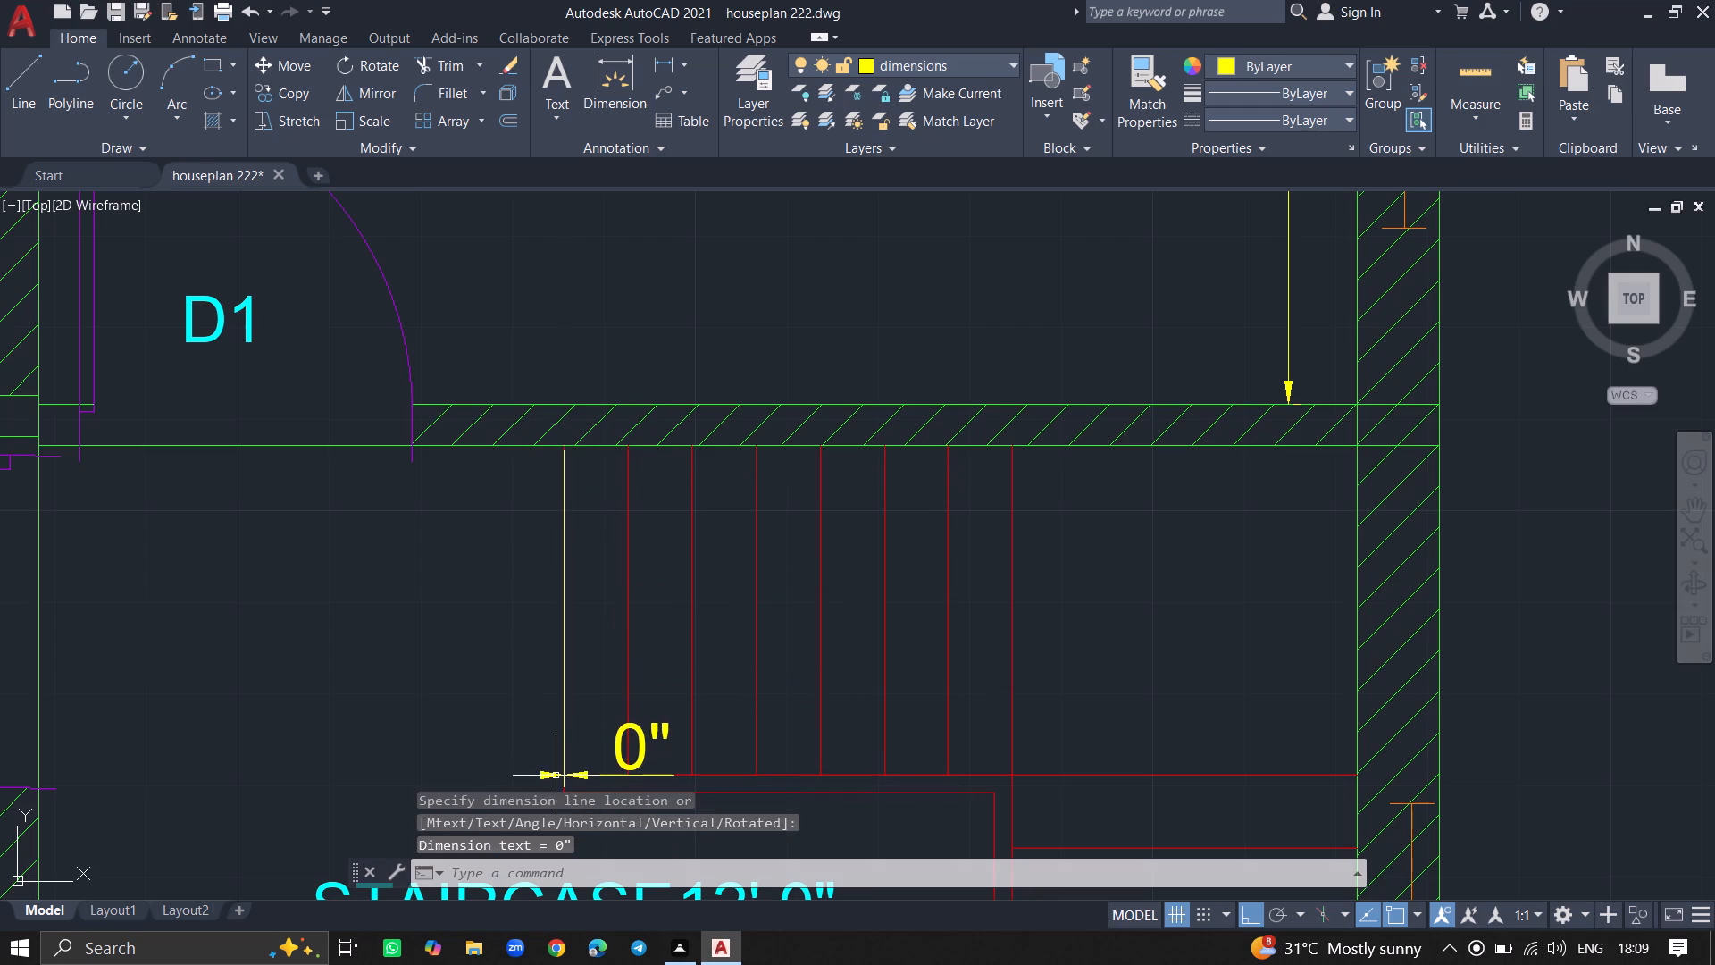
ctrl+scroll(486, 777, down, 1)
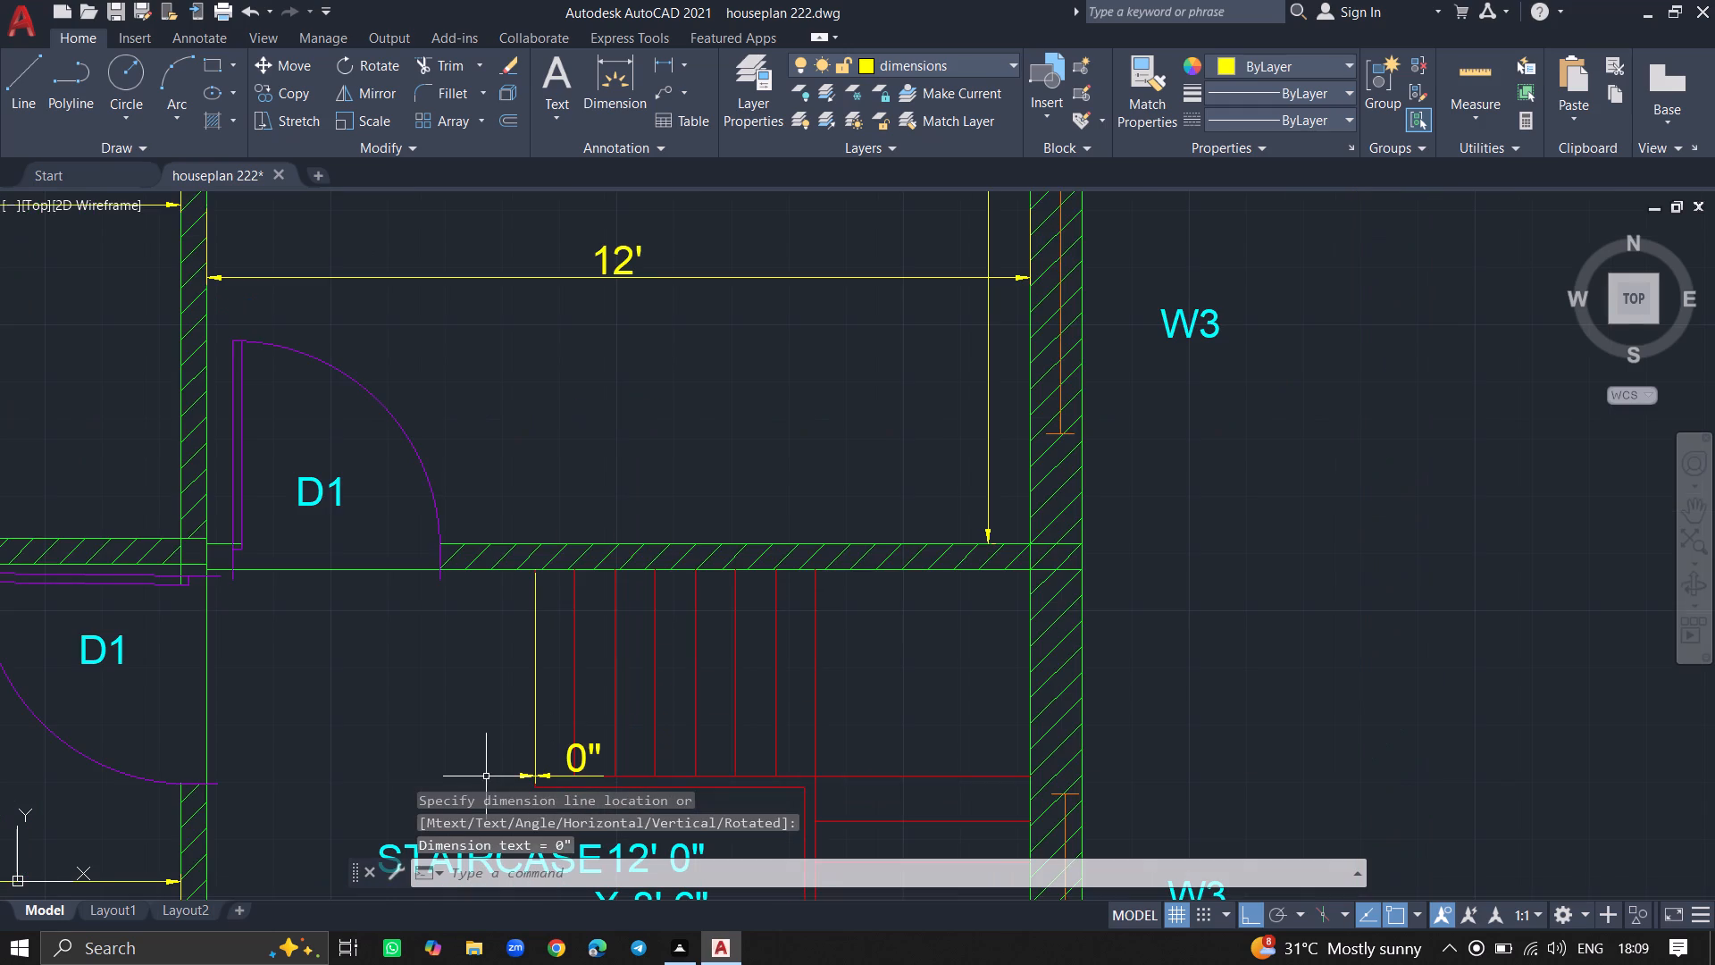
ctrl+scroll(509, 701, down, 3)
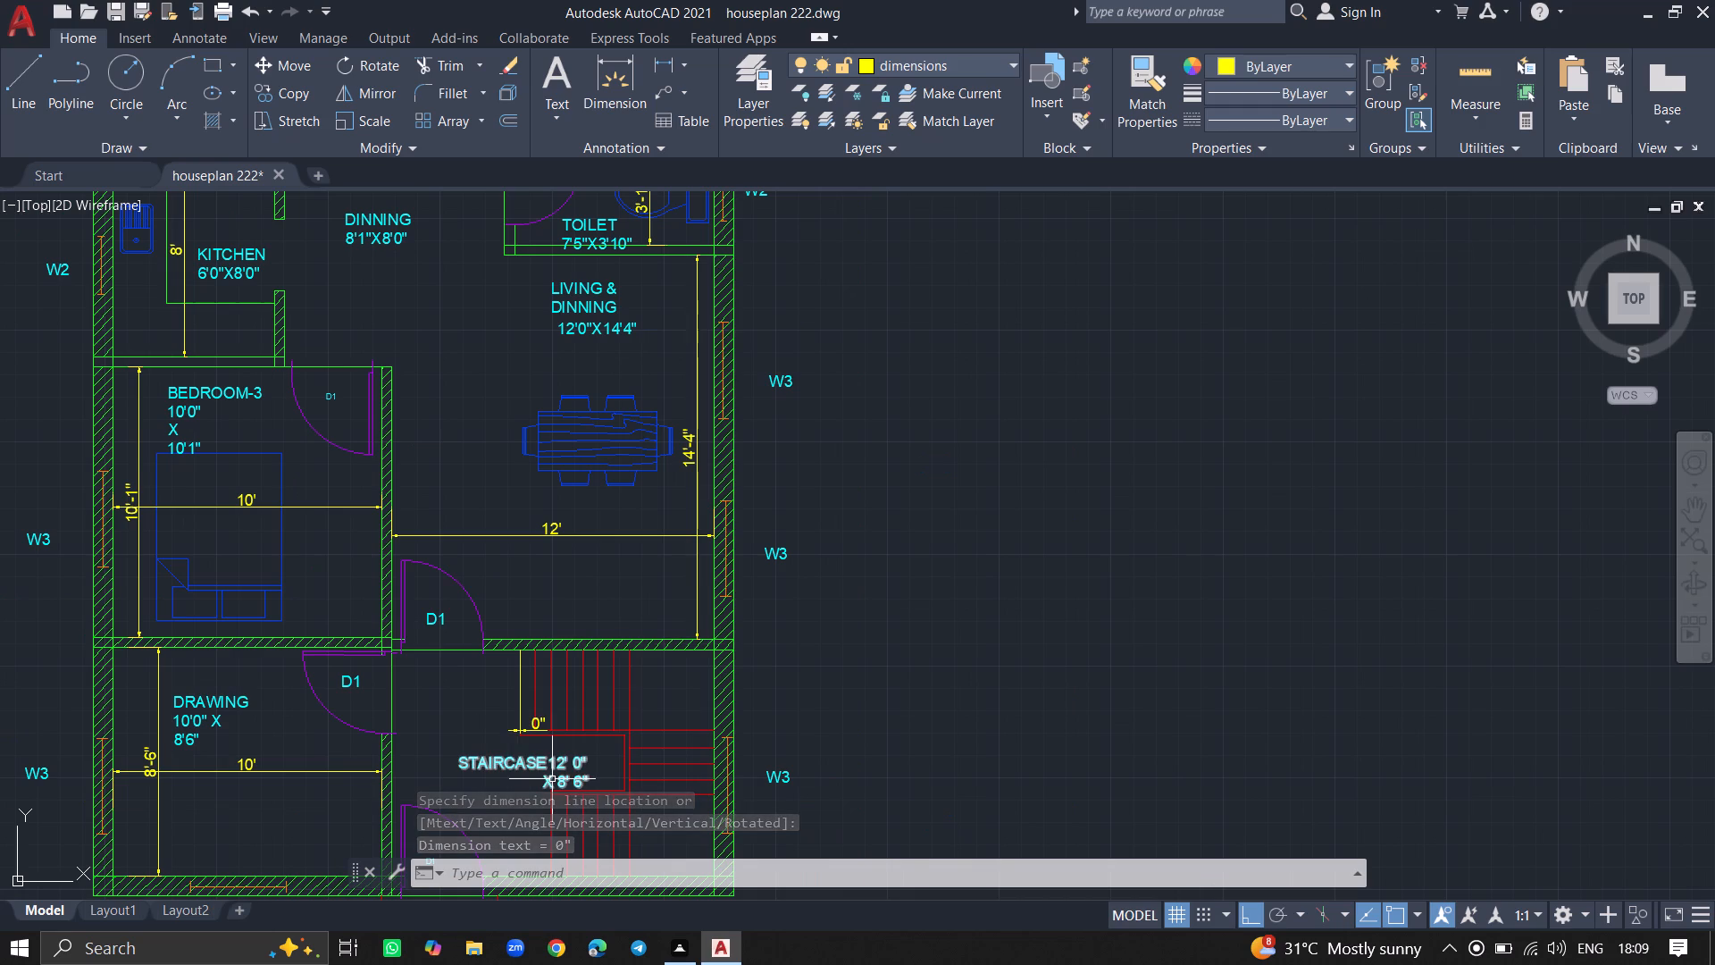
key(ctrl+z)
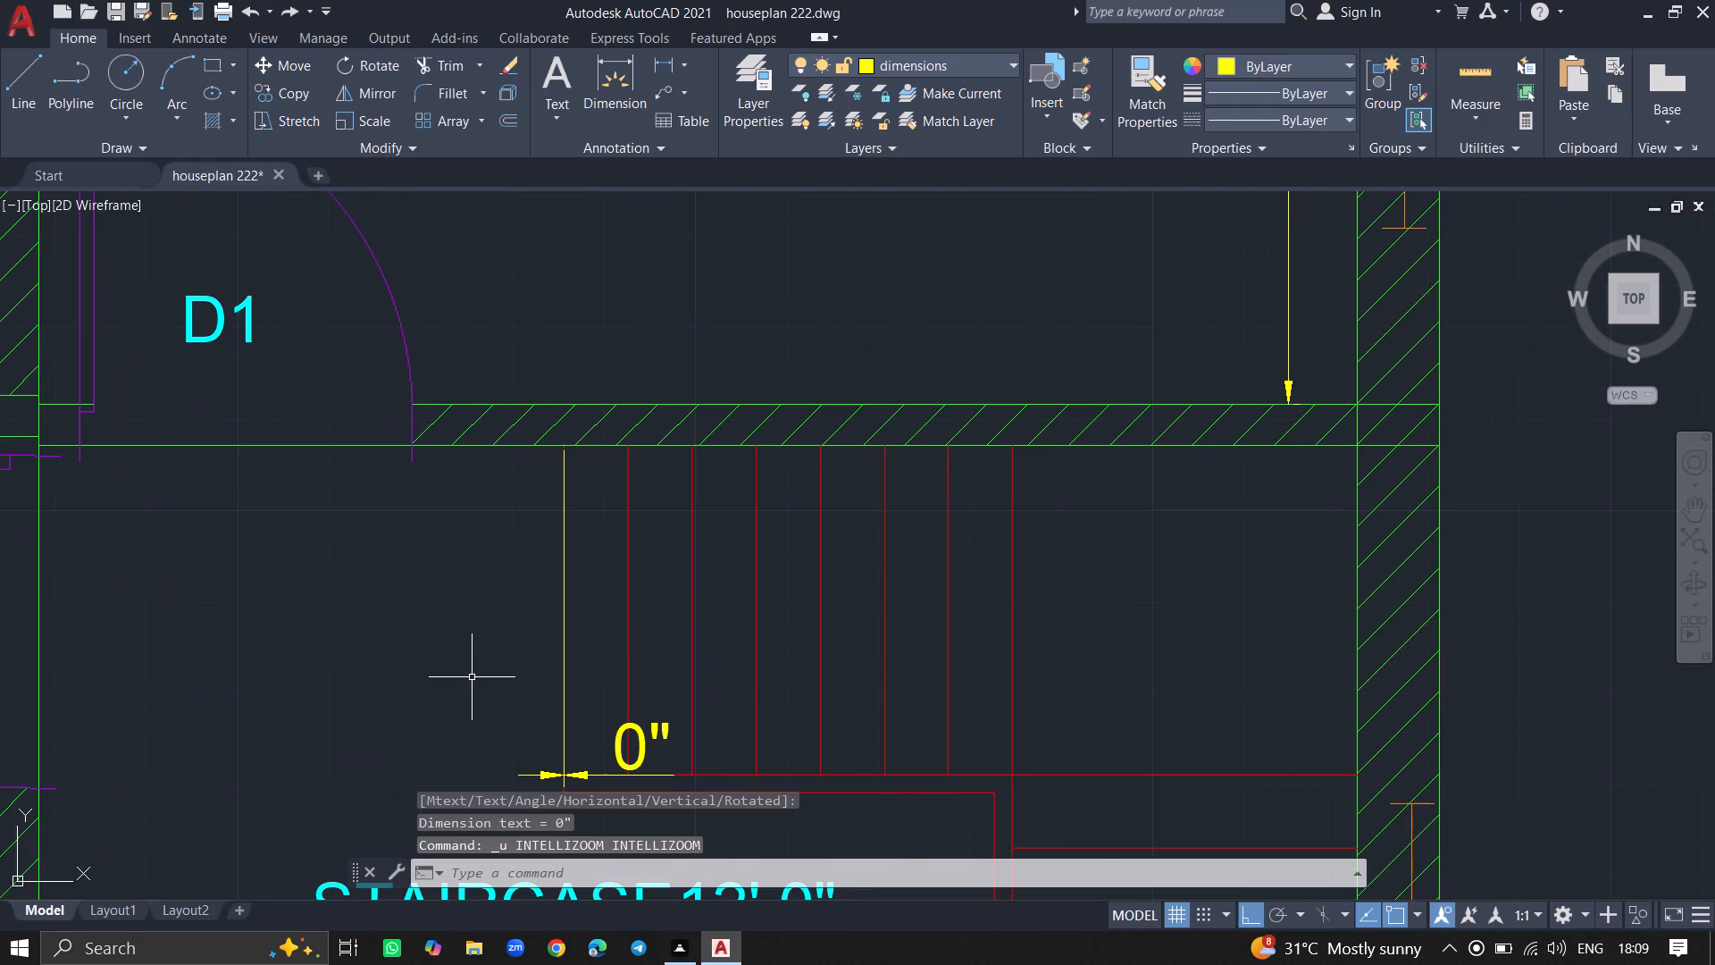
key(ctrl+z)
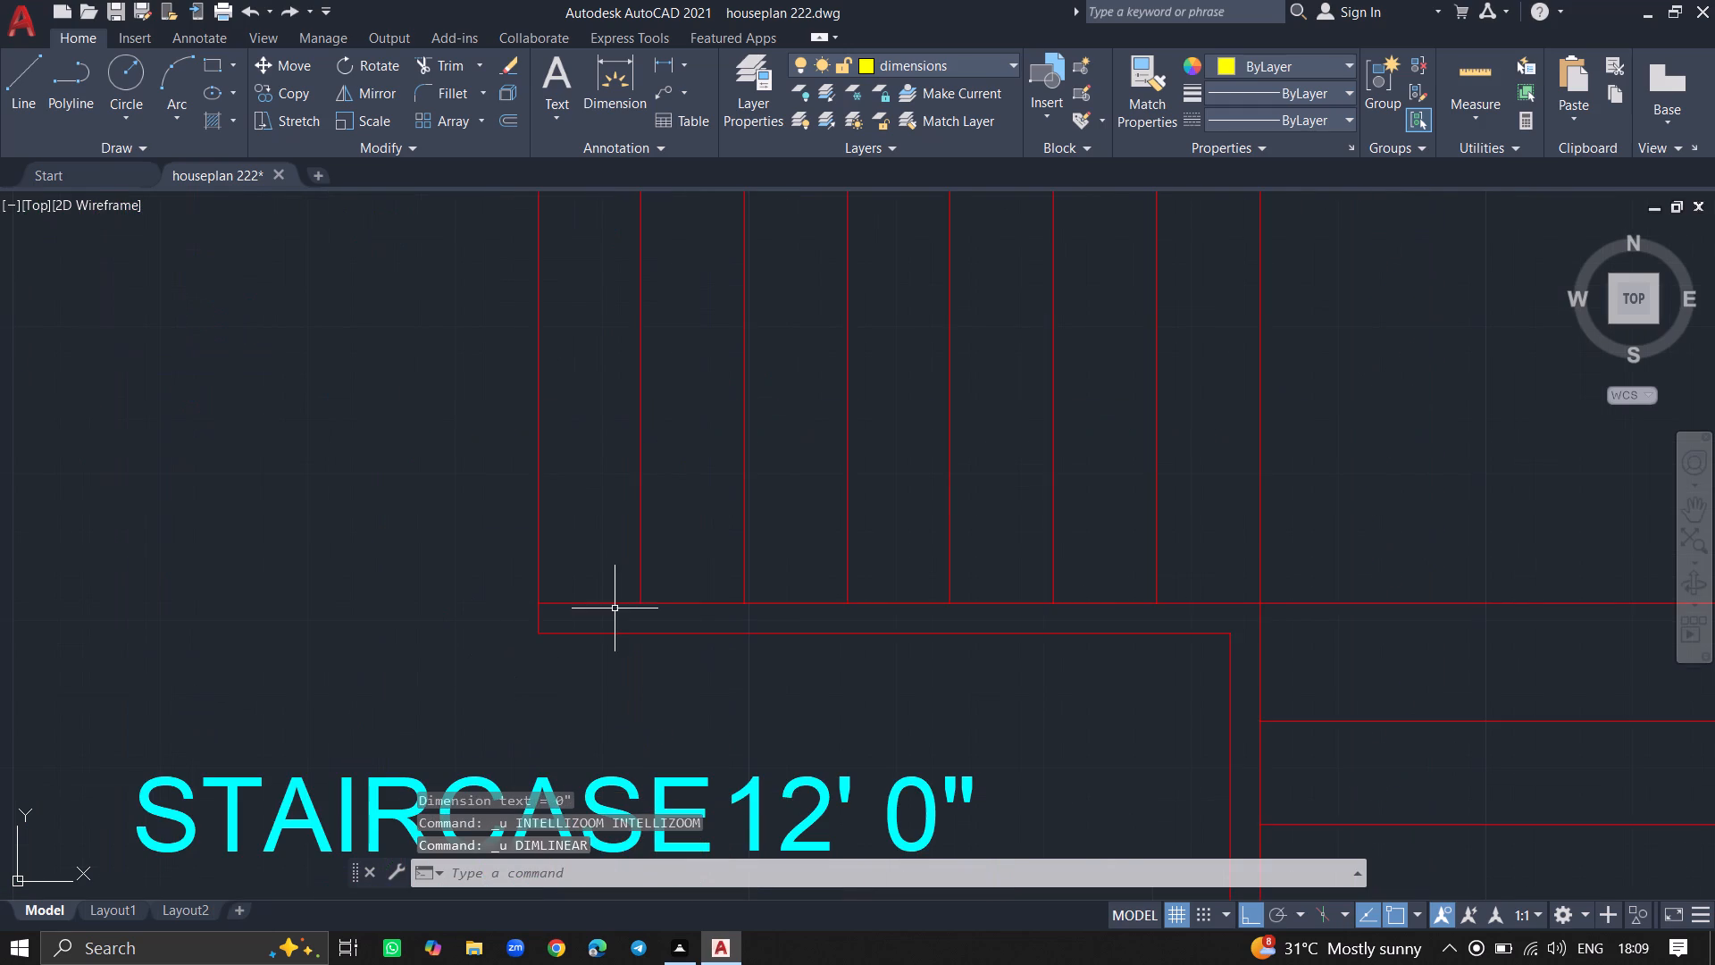
Add a vertical linear dimension for the upper stair flight's width, placing the dimension line to the left of the treads.
ctrl+scroll(615, 608, down, 2)
text(DIMLI)
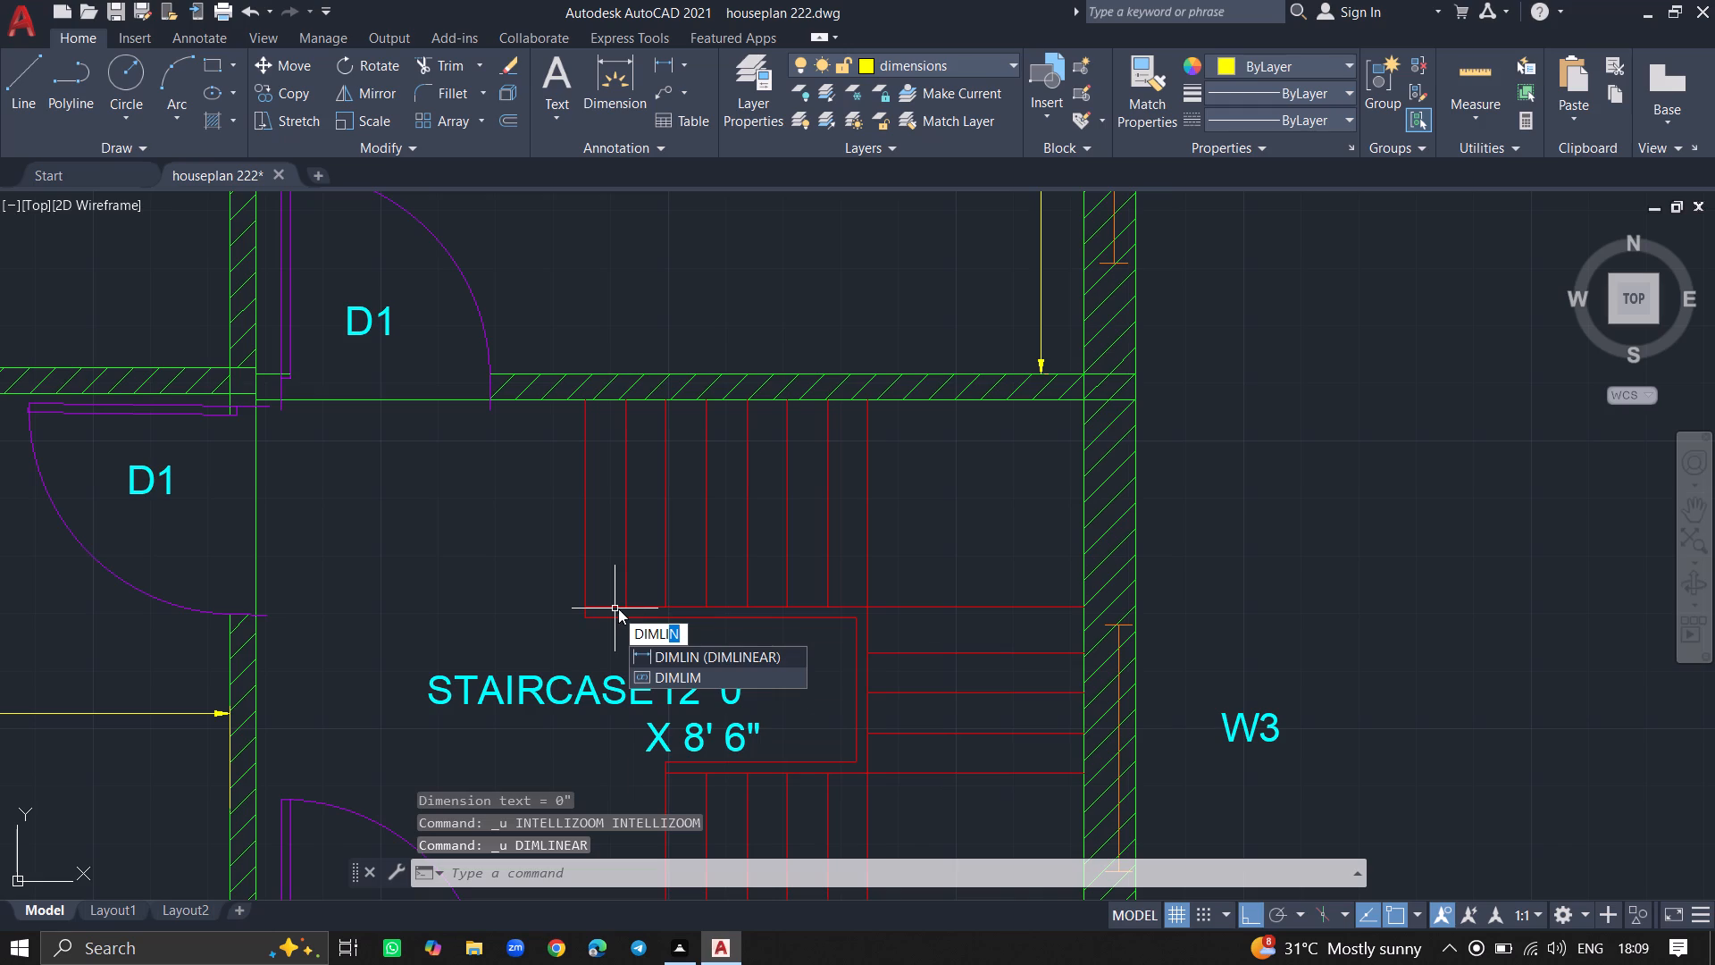
click(724, 652)
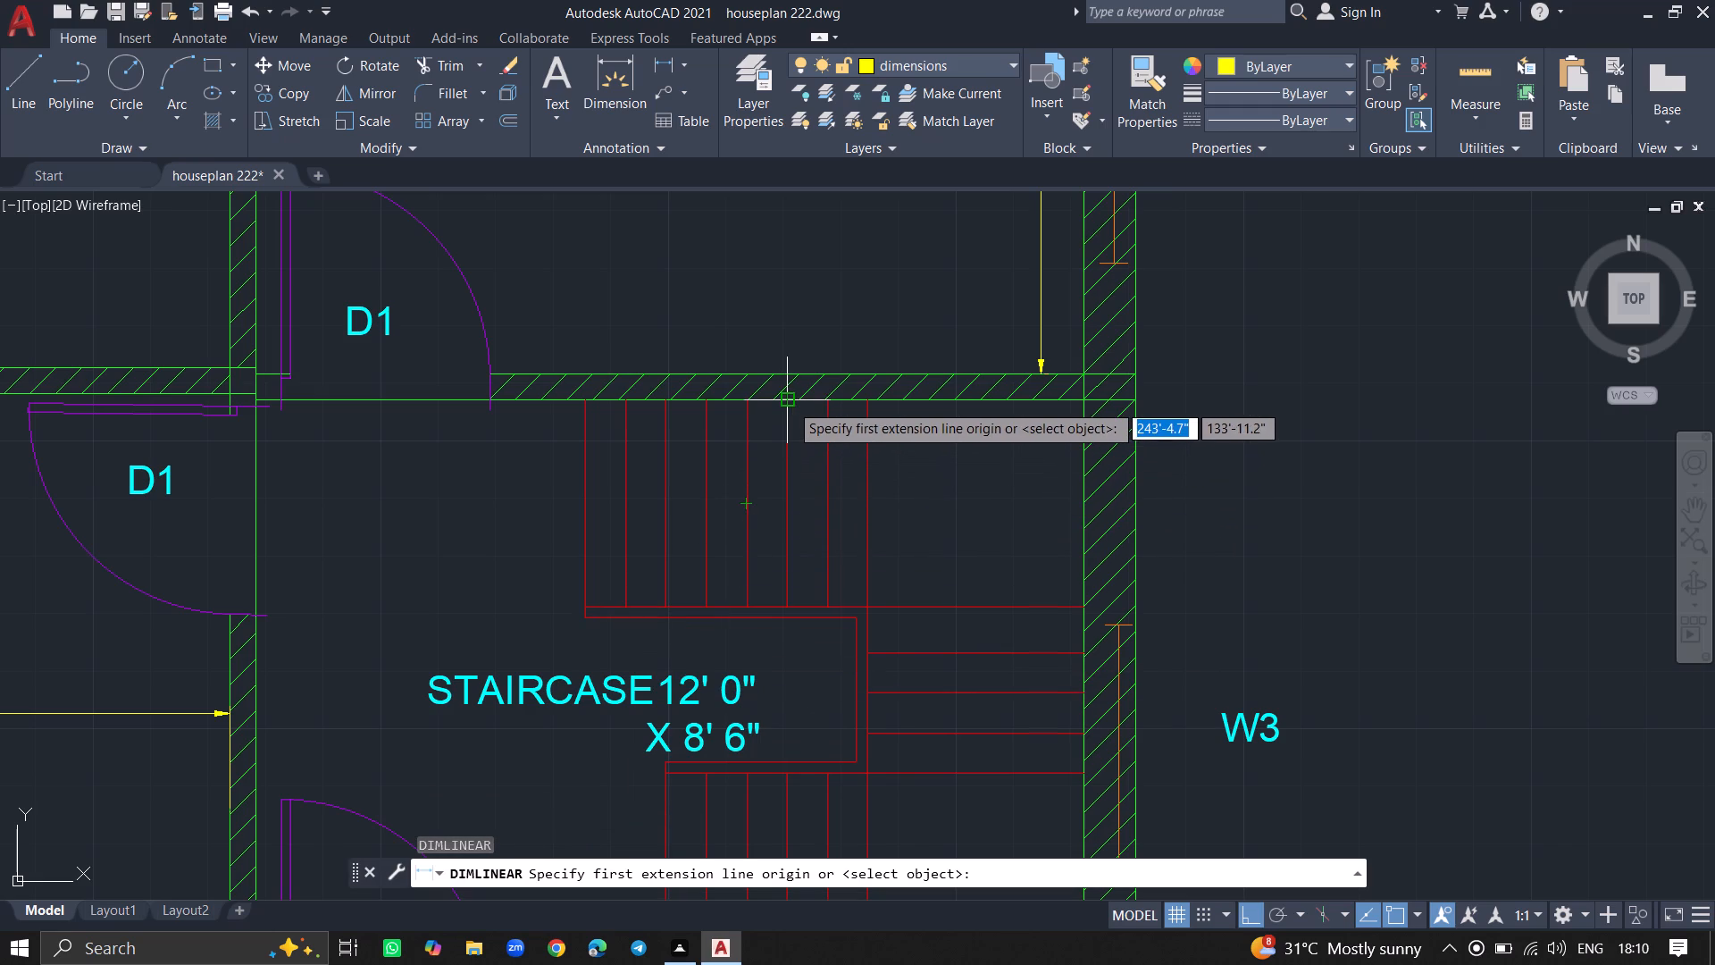
drag(790, 403, 784, 597)
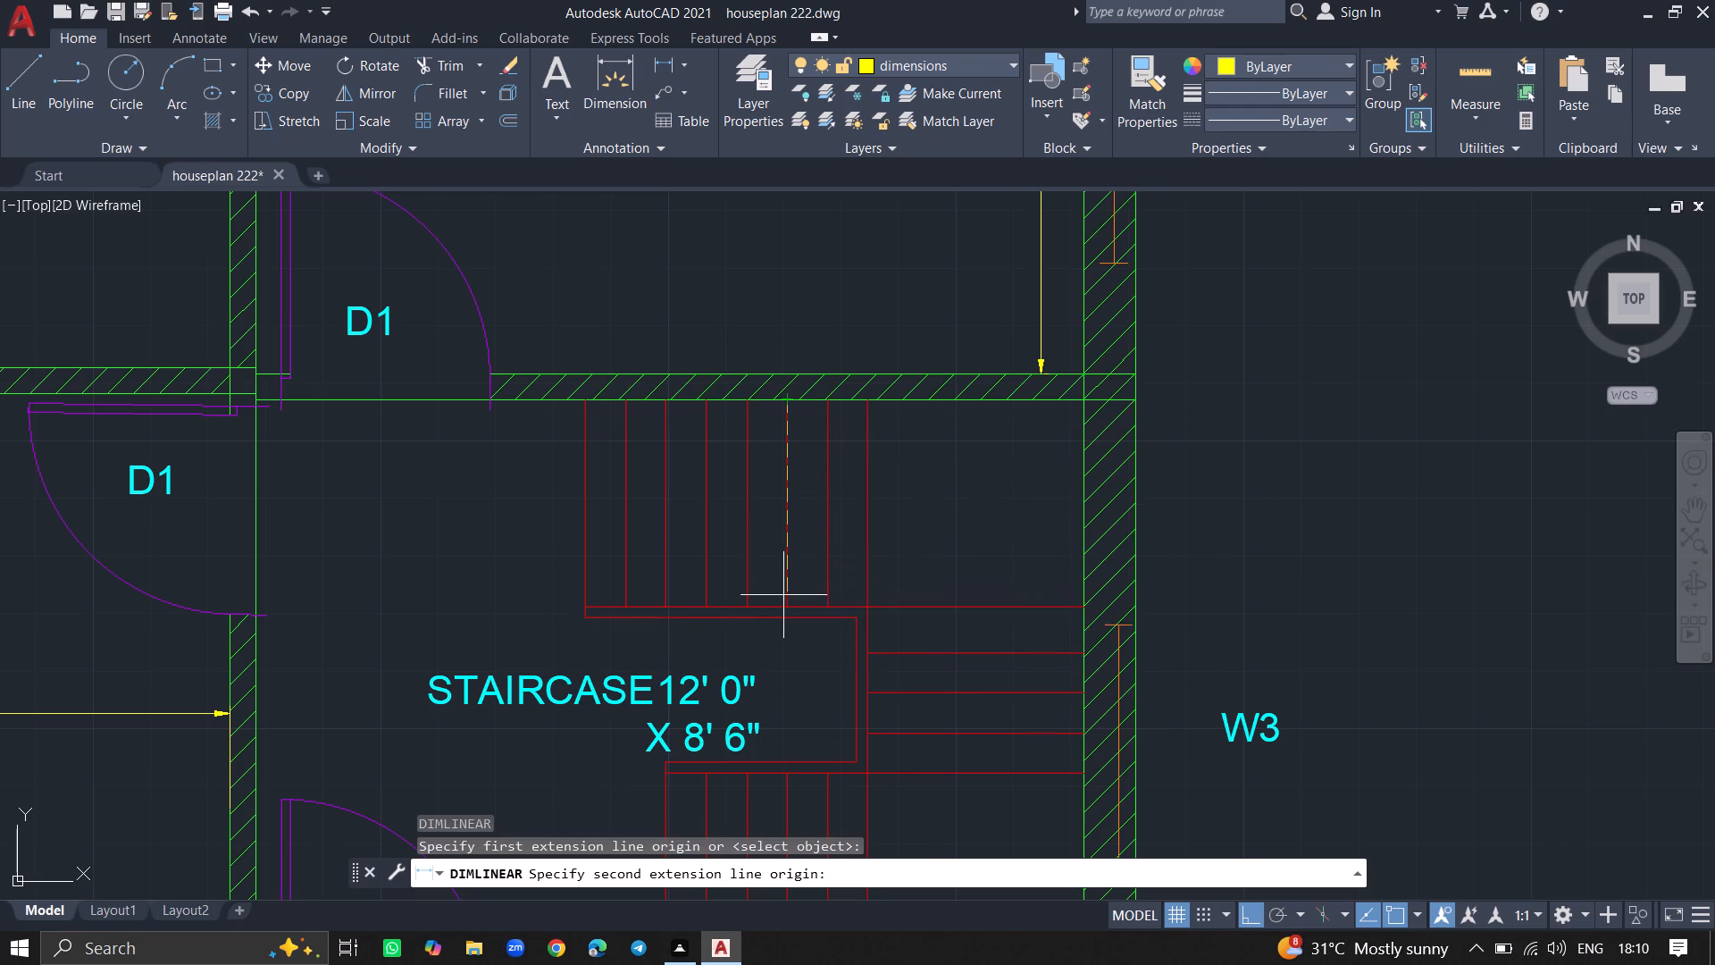
drag(784, 597, 786, 603)
click(786, 603)
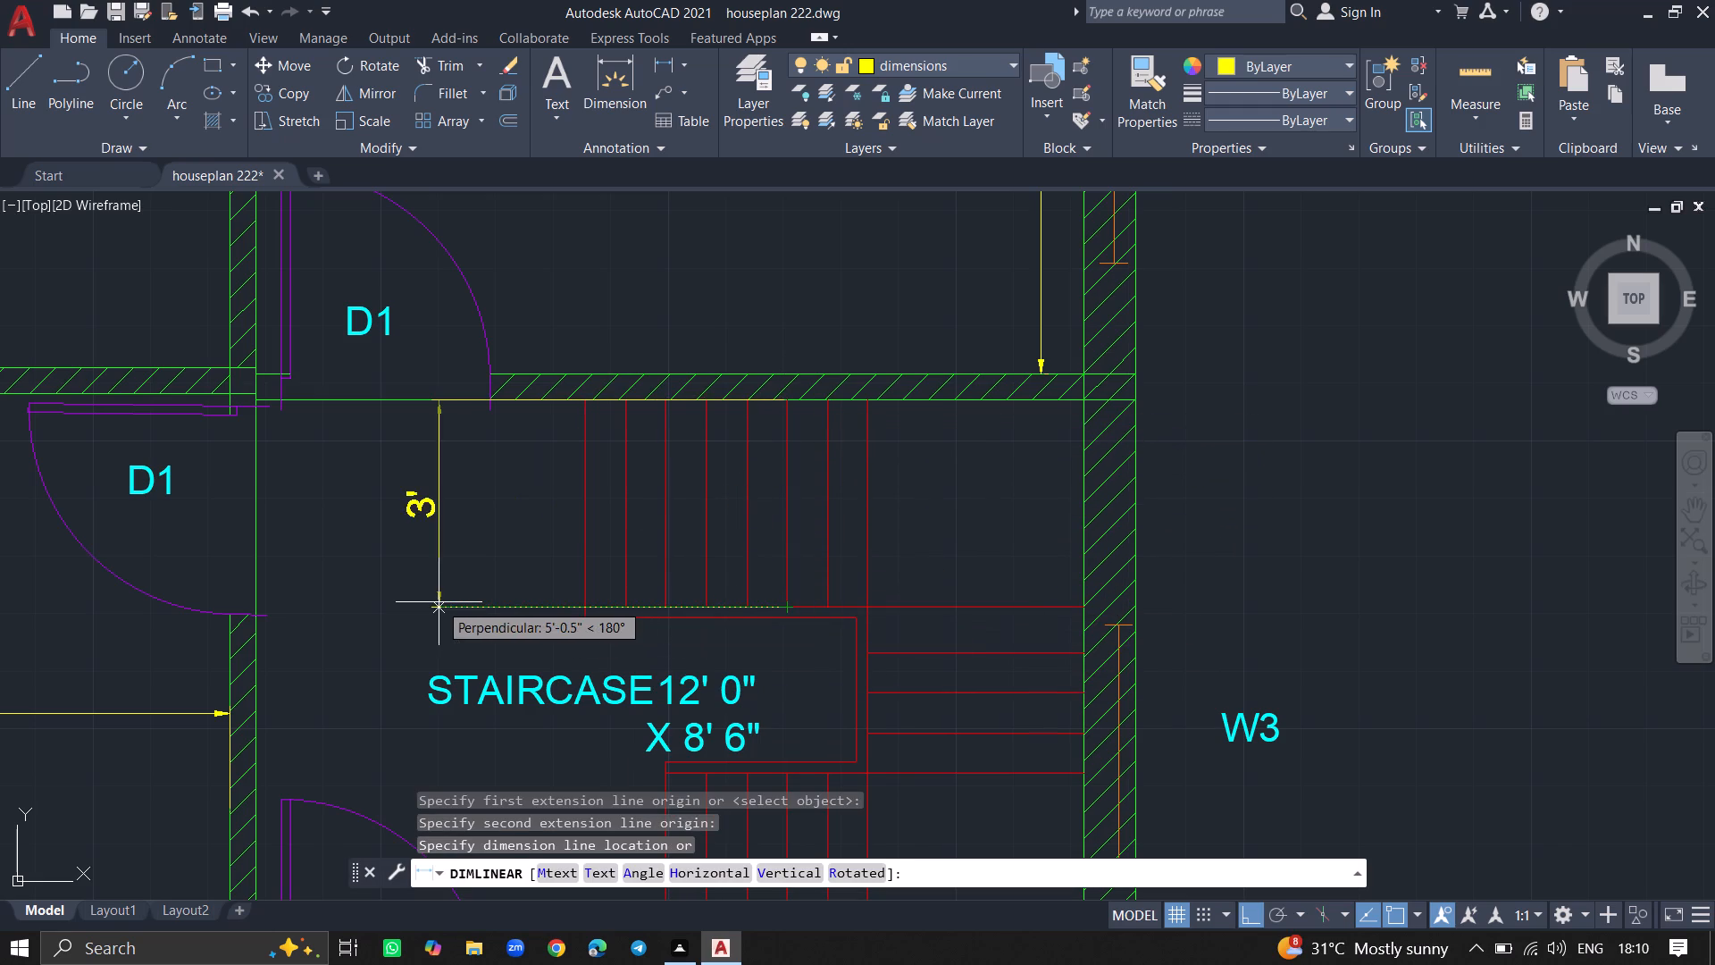
click(439, 601)
Add a vertical linear dimension for the staircase room's full depth between its inner wall faces, placed near the right outer wall.
ctrl+scroll(506, 491, down, 1)
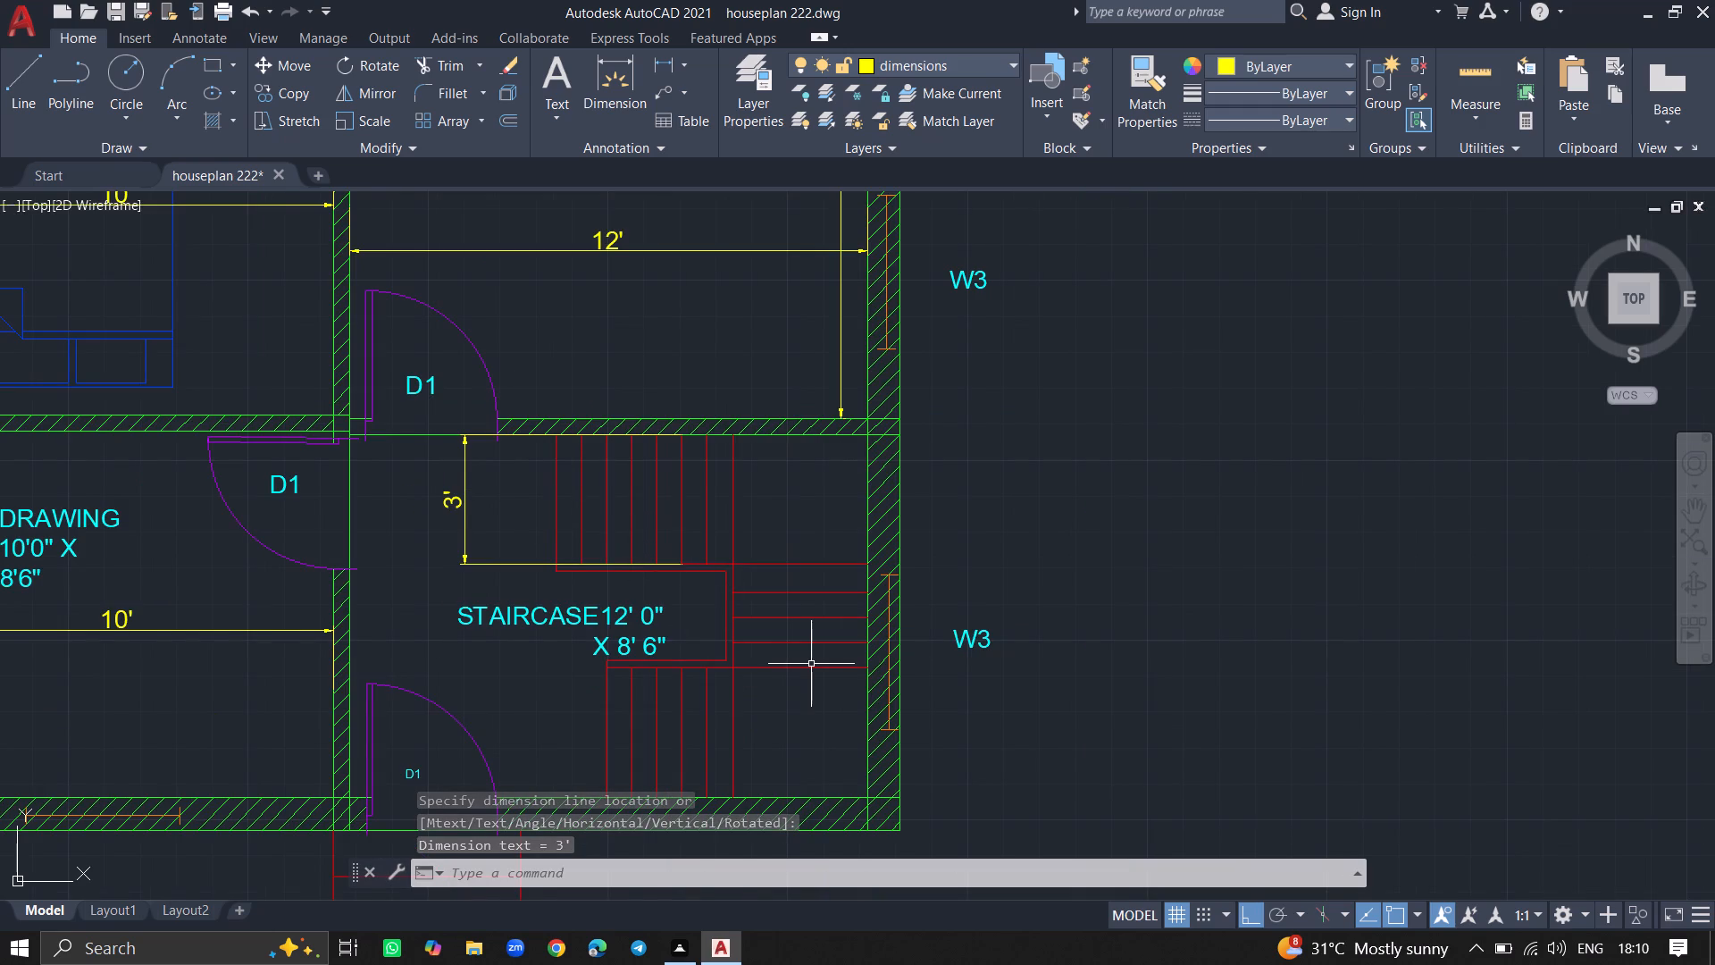
text(DIM)
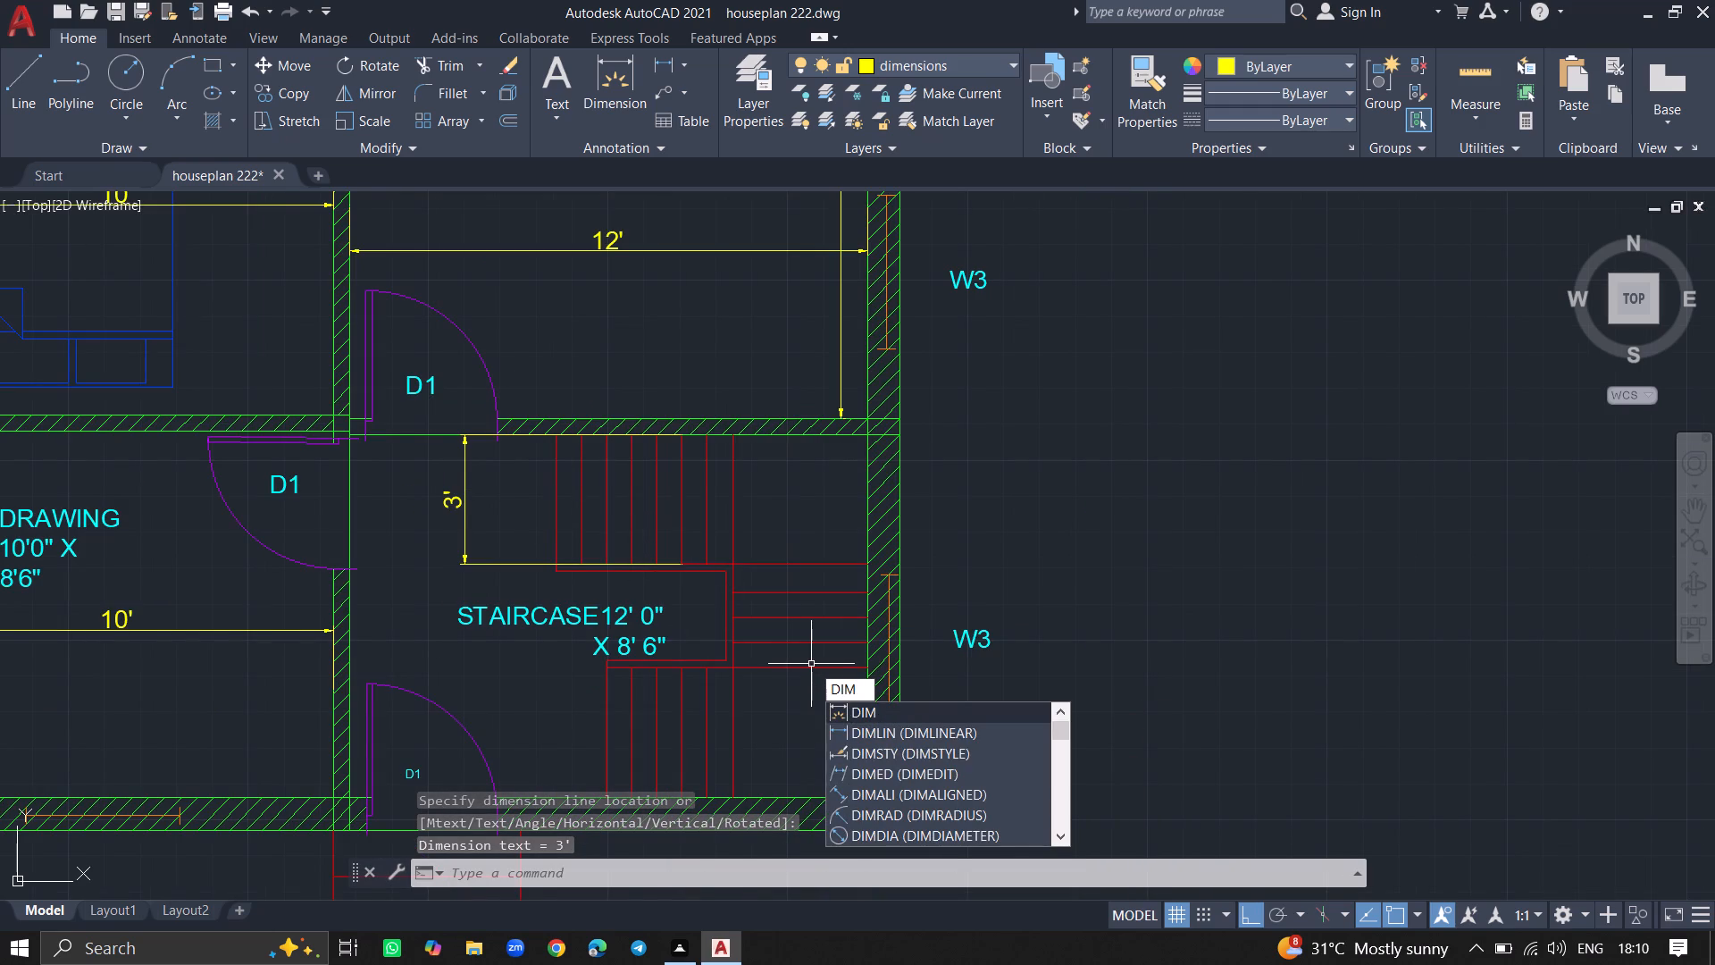
text(LINEAR)
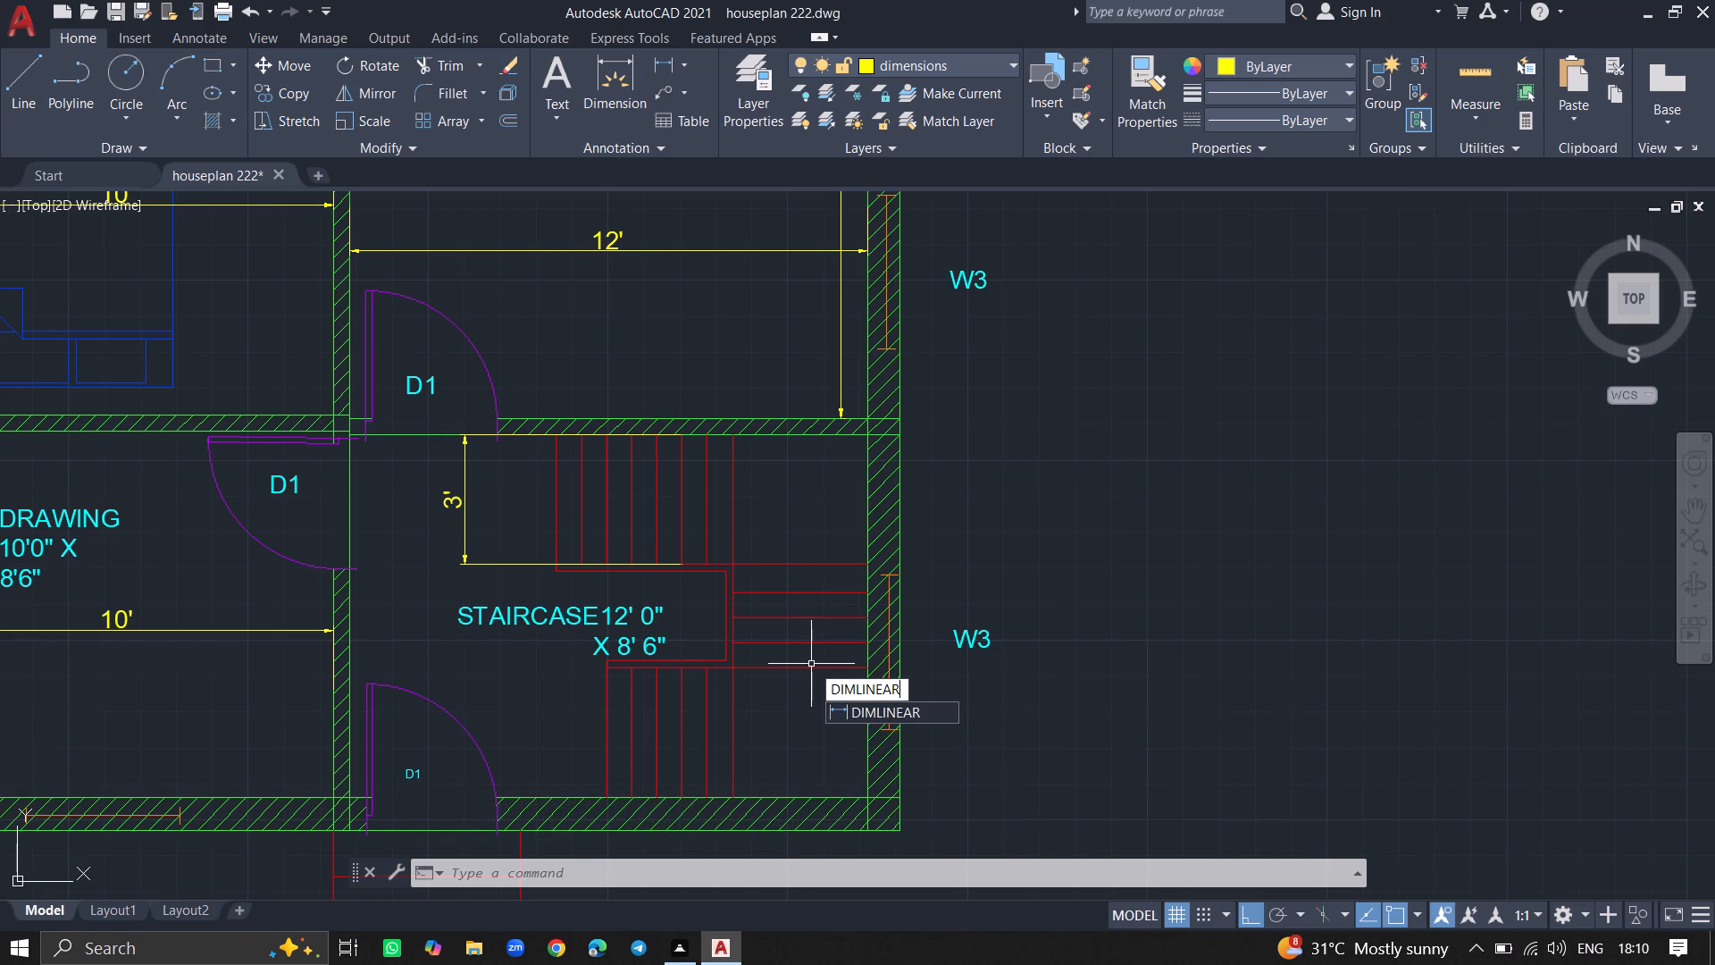
click(895, 709)
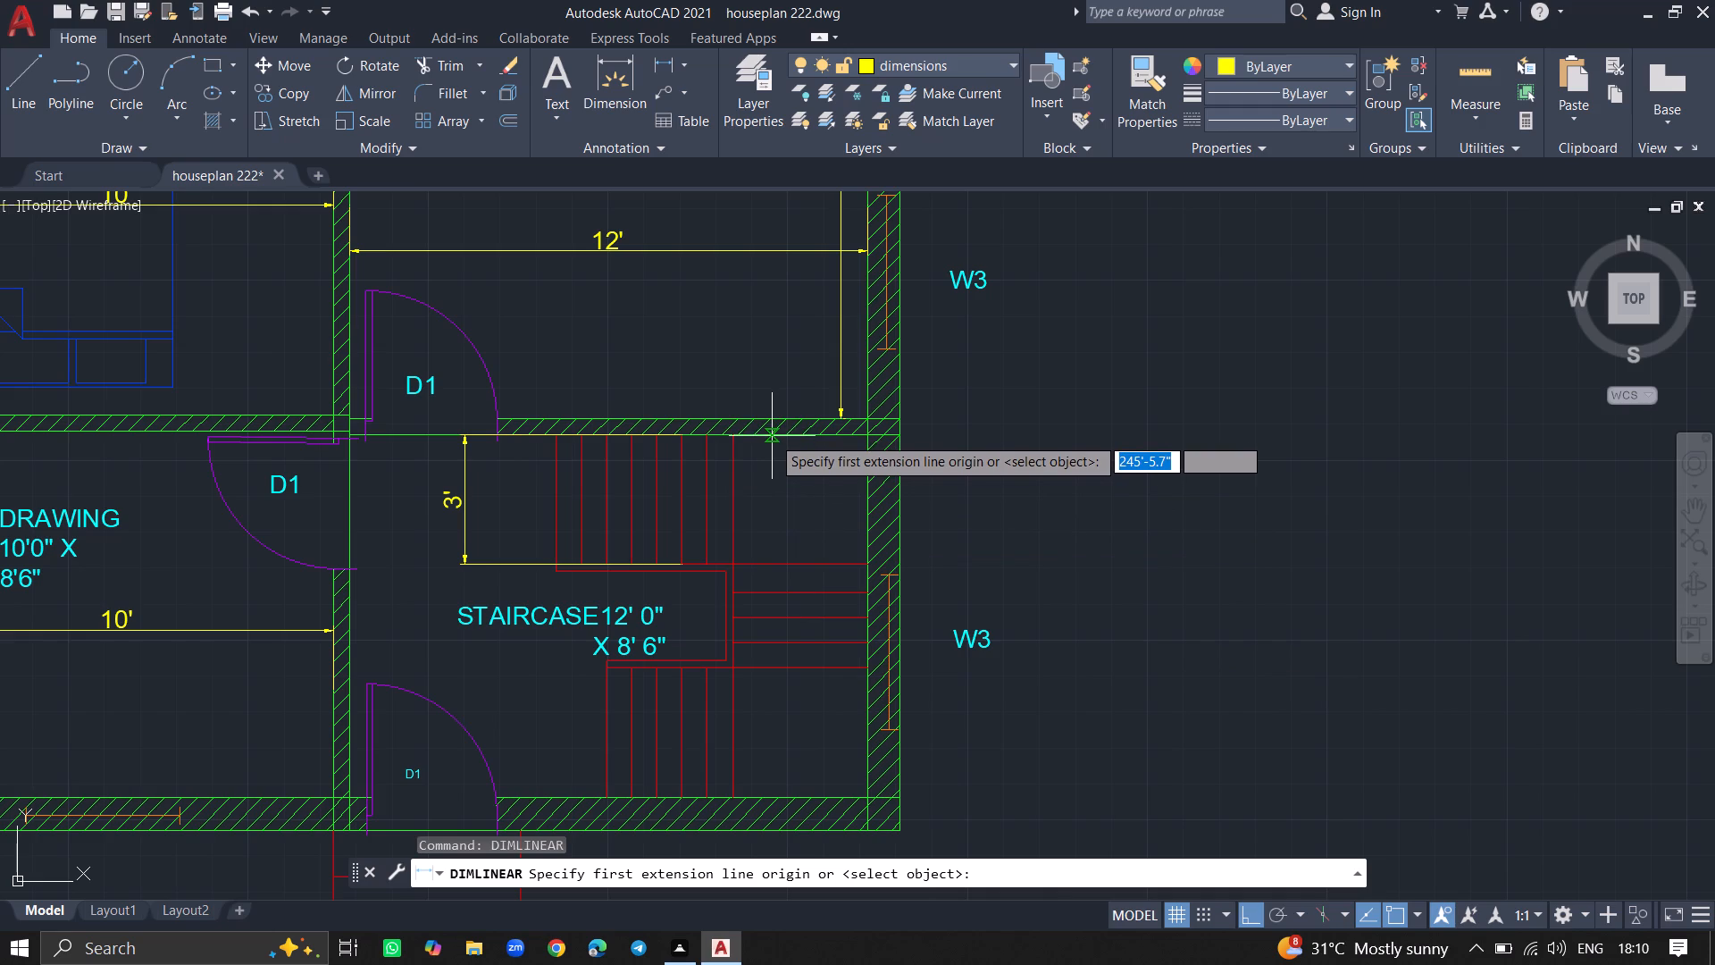
click(772, 436)
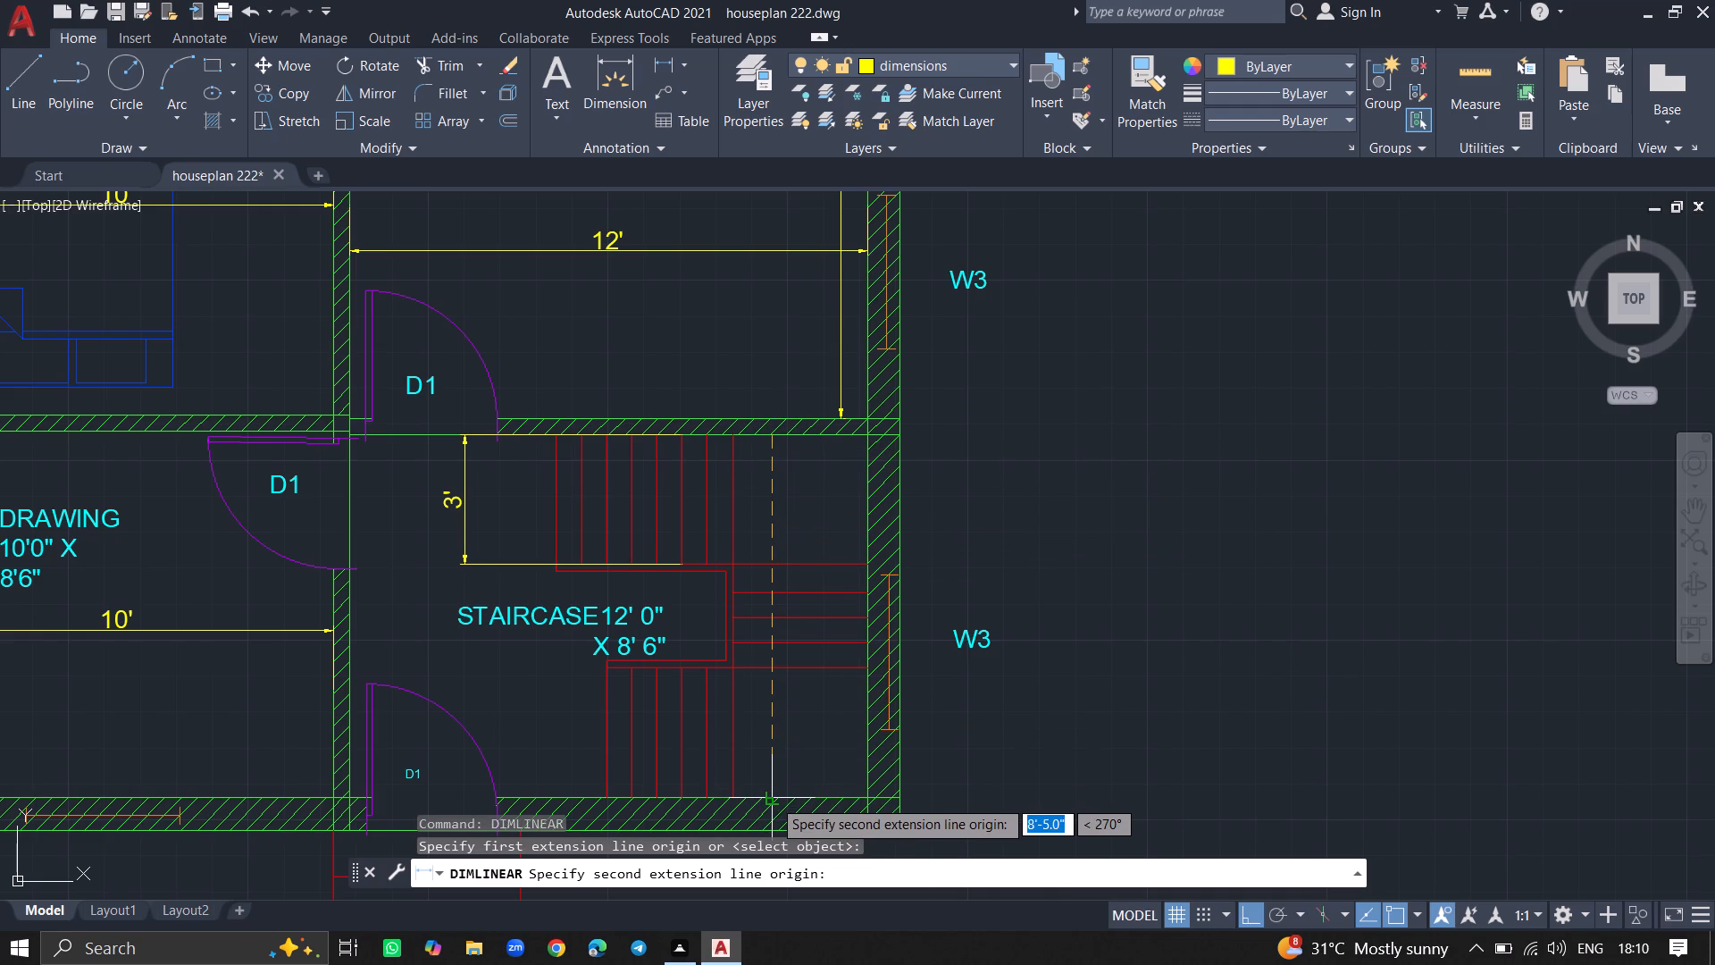
click(773, 799)
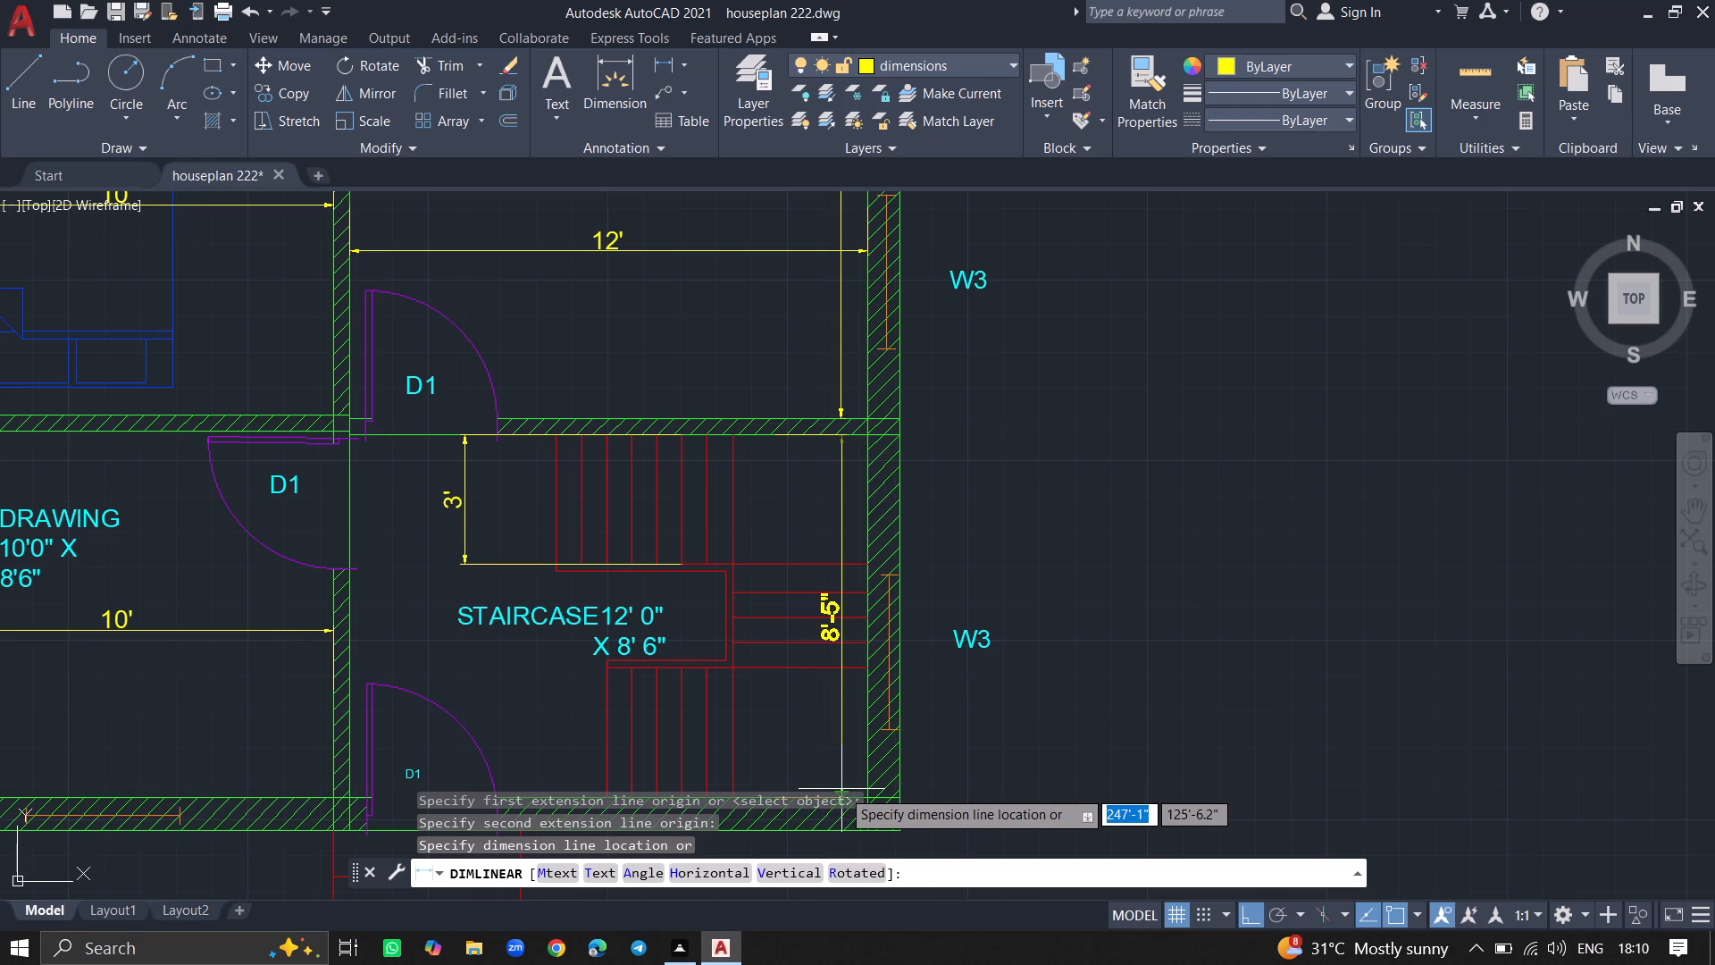
ctrl+scroll(841, 789, up, 2)
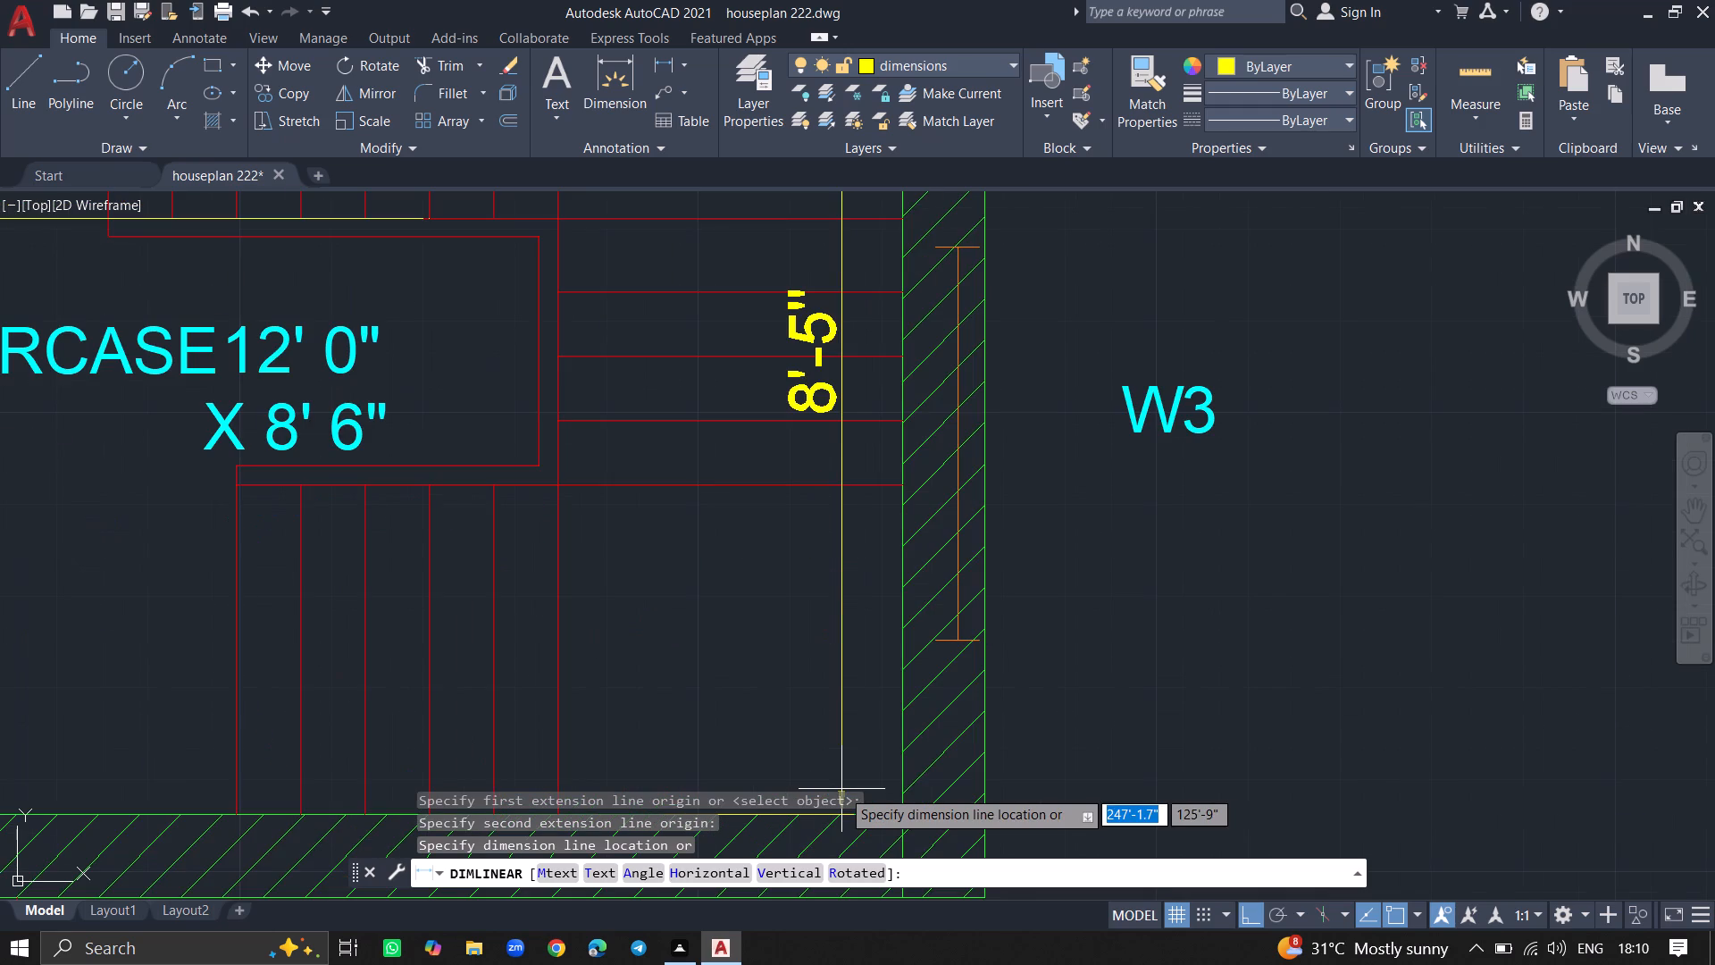
click(841, 789)
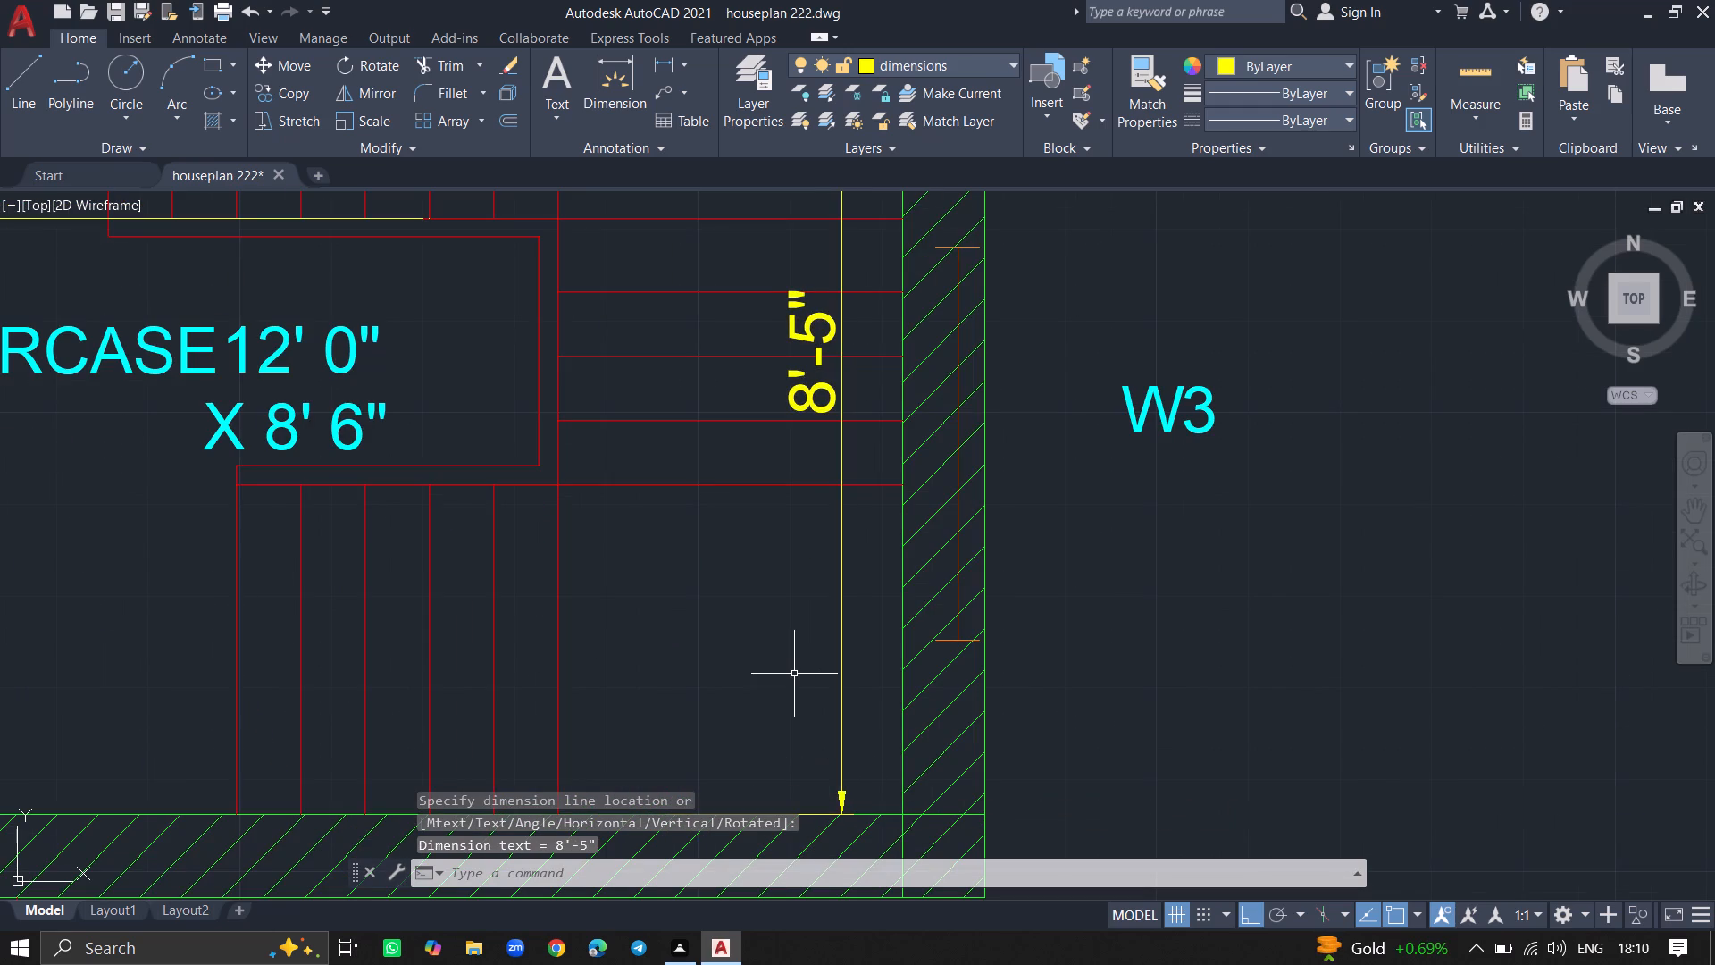
Edit the staircase room label so its size reads 12' 0" X 8' 5".
ctrl+scroll(794, 674, down, 3)
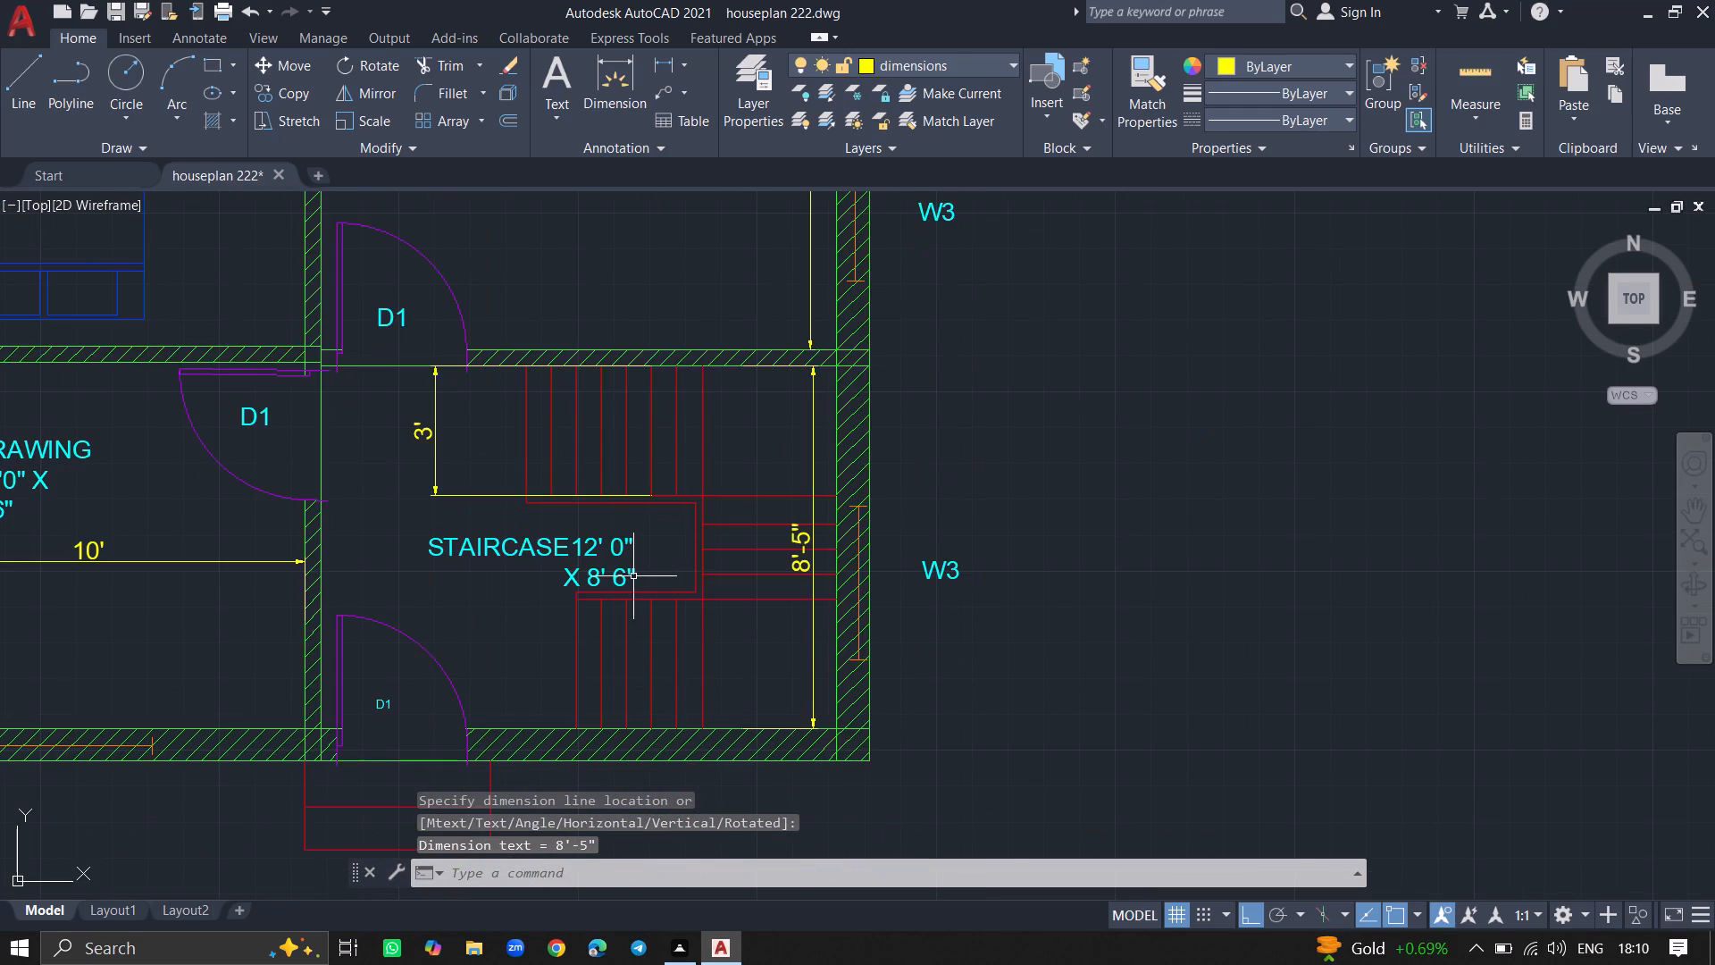
click(612, 579)
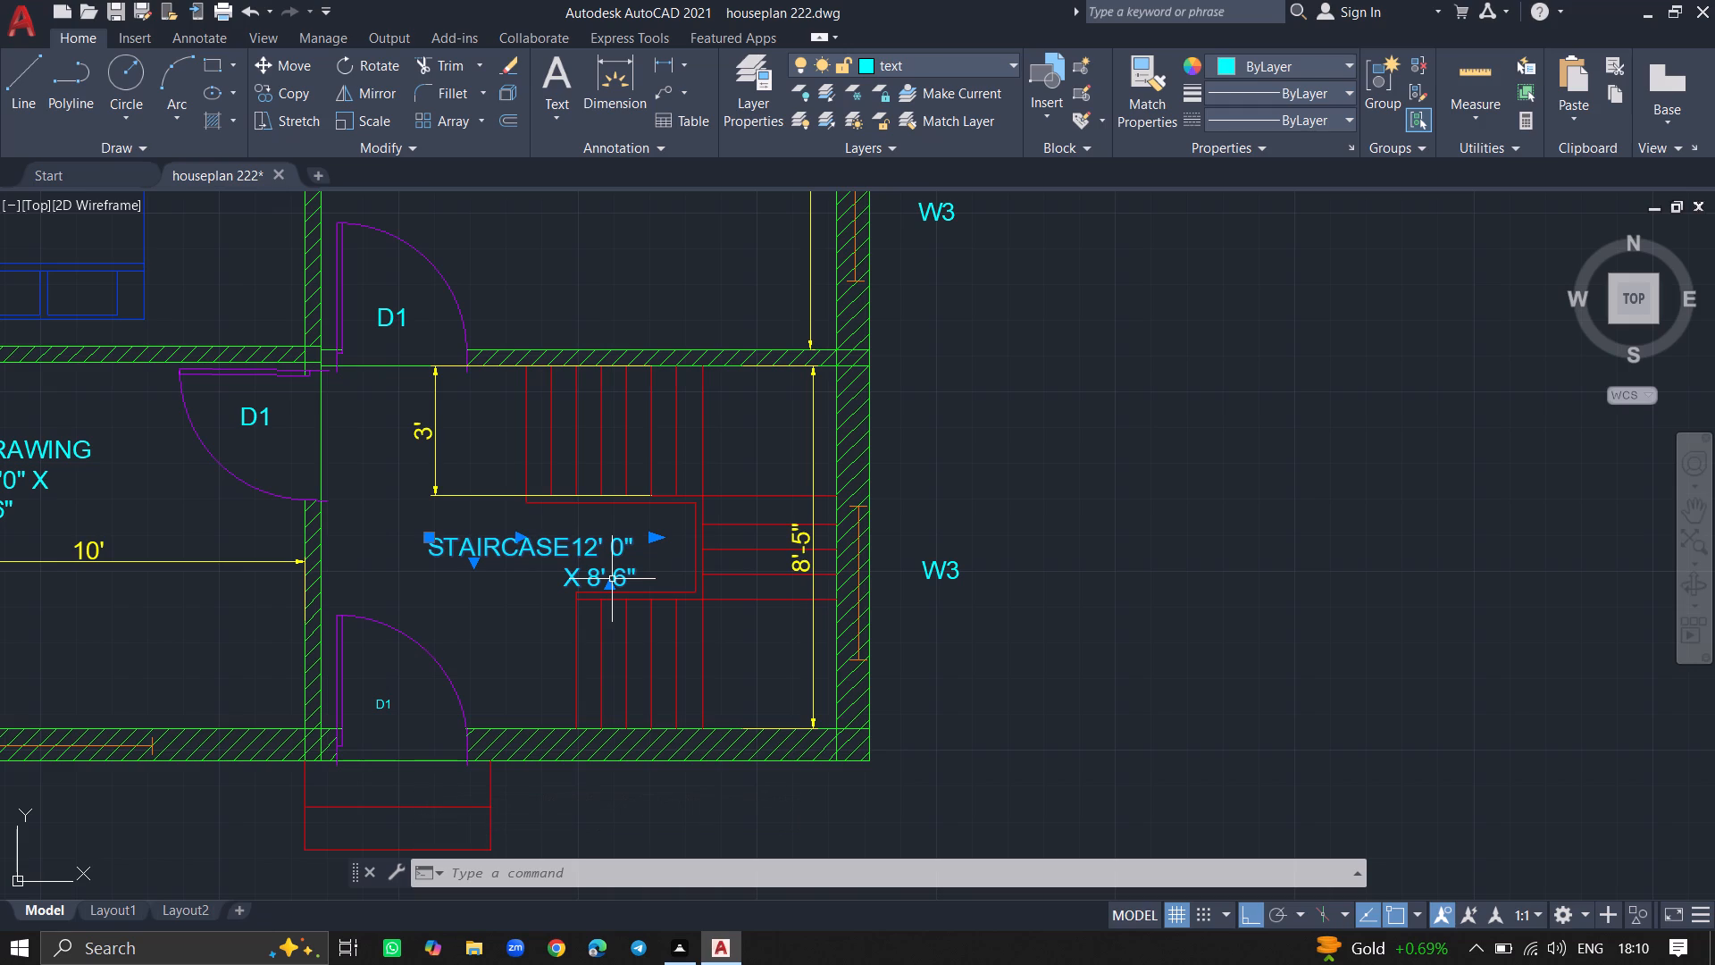
key(m)
key(t)
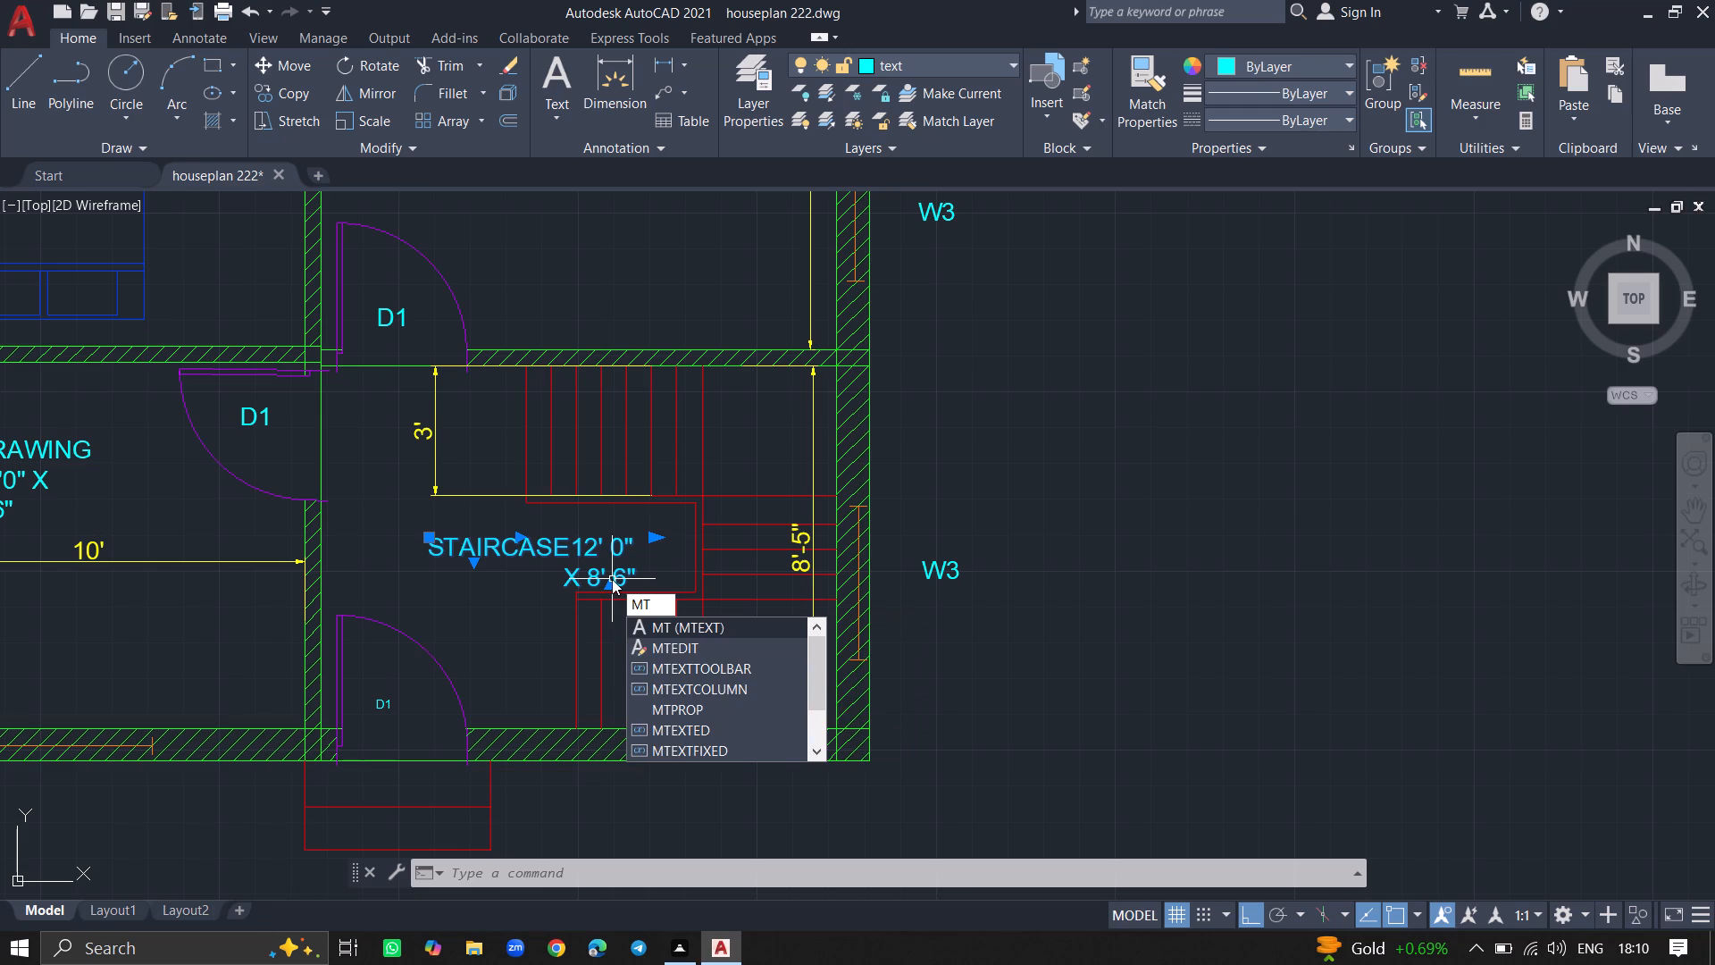
click(678, 646)
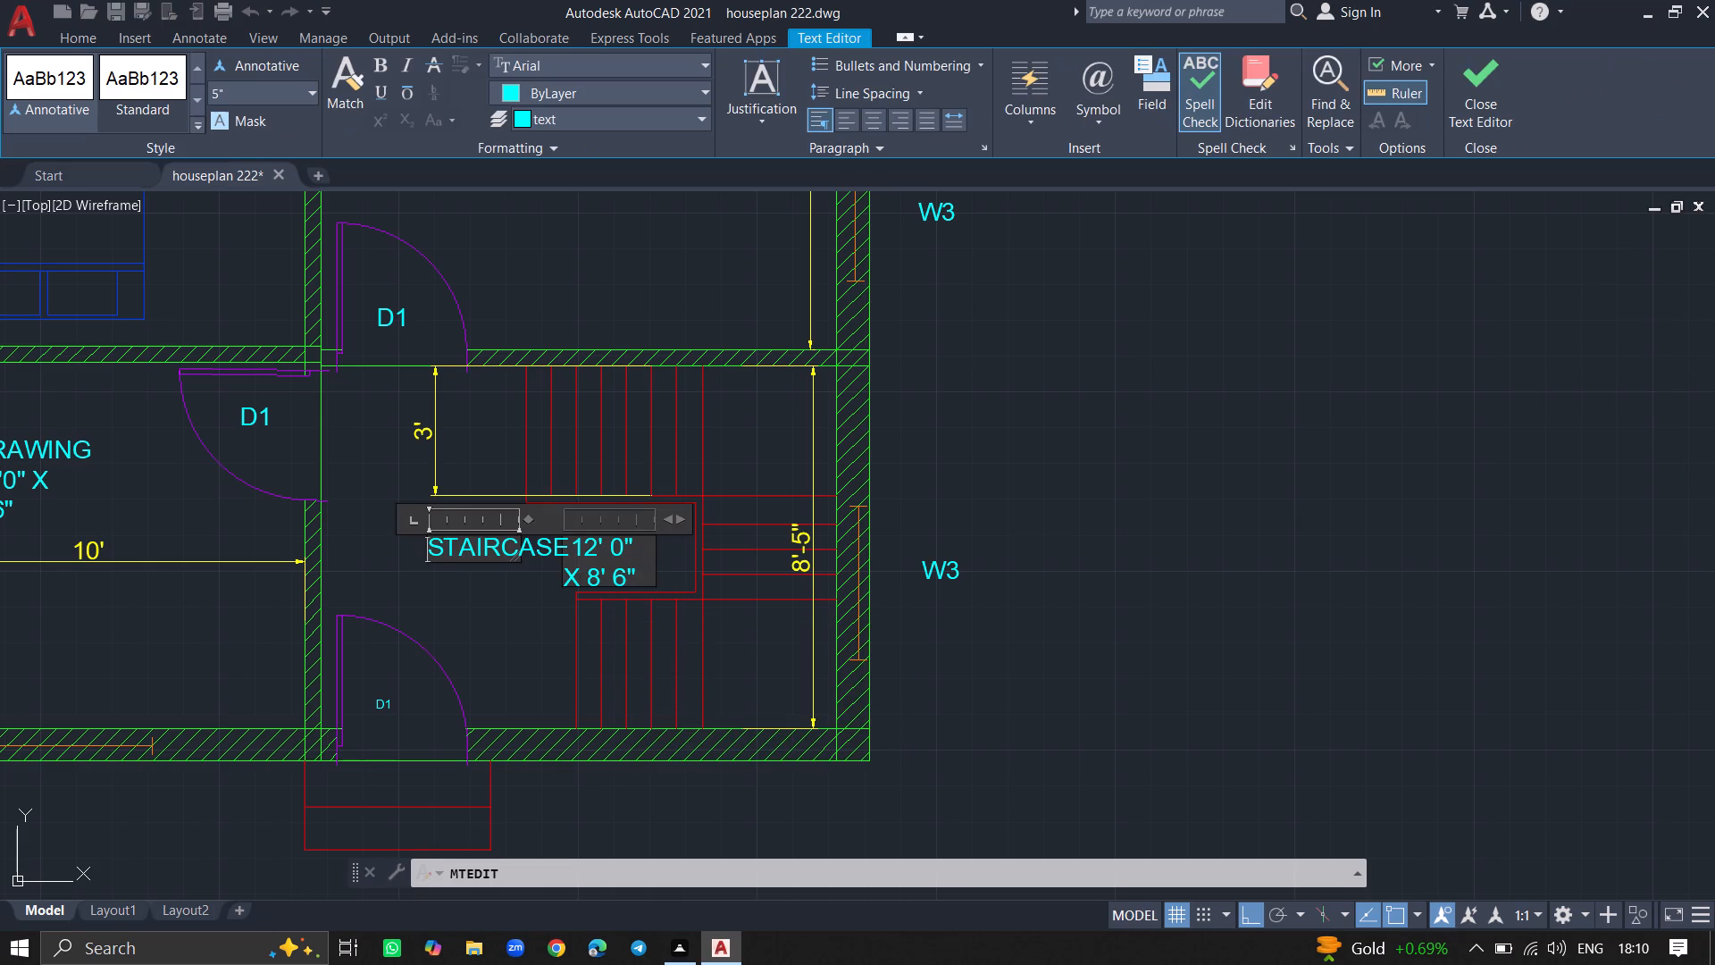
click(625, 573)
key(BackSpace)
key(5)
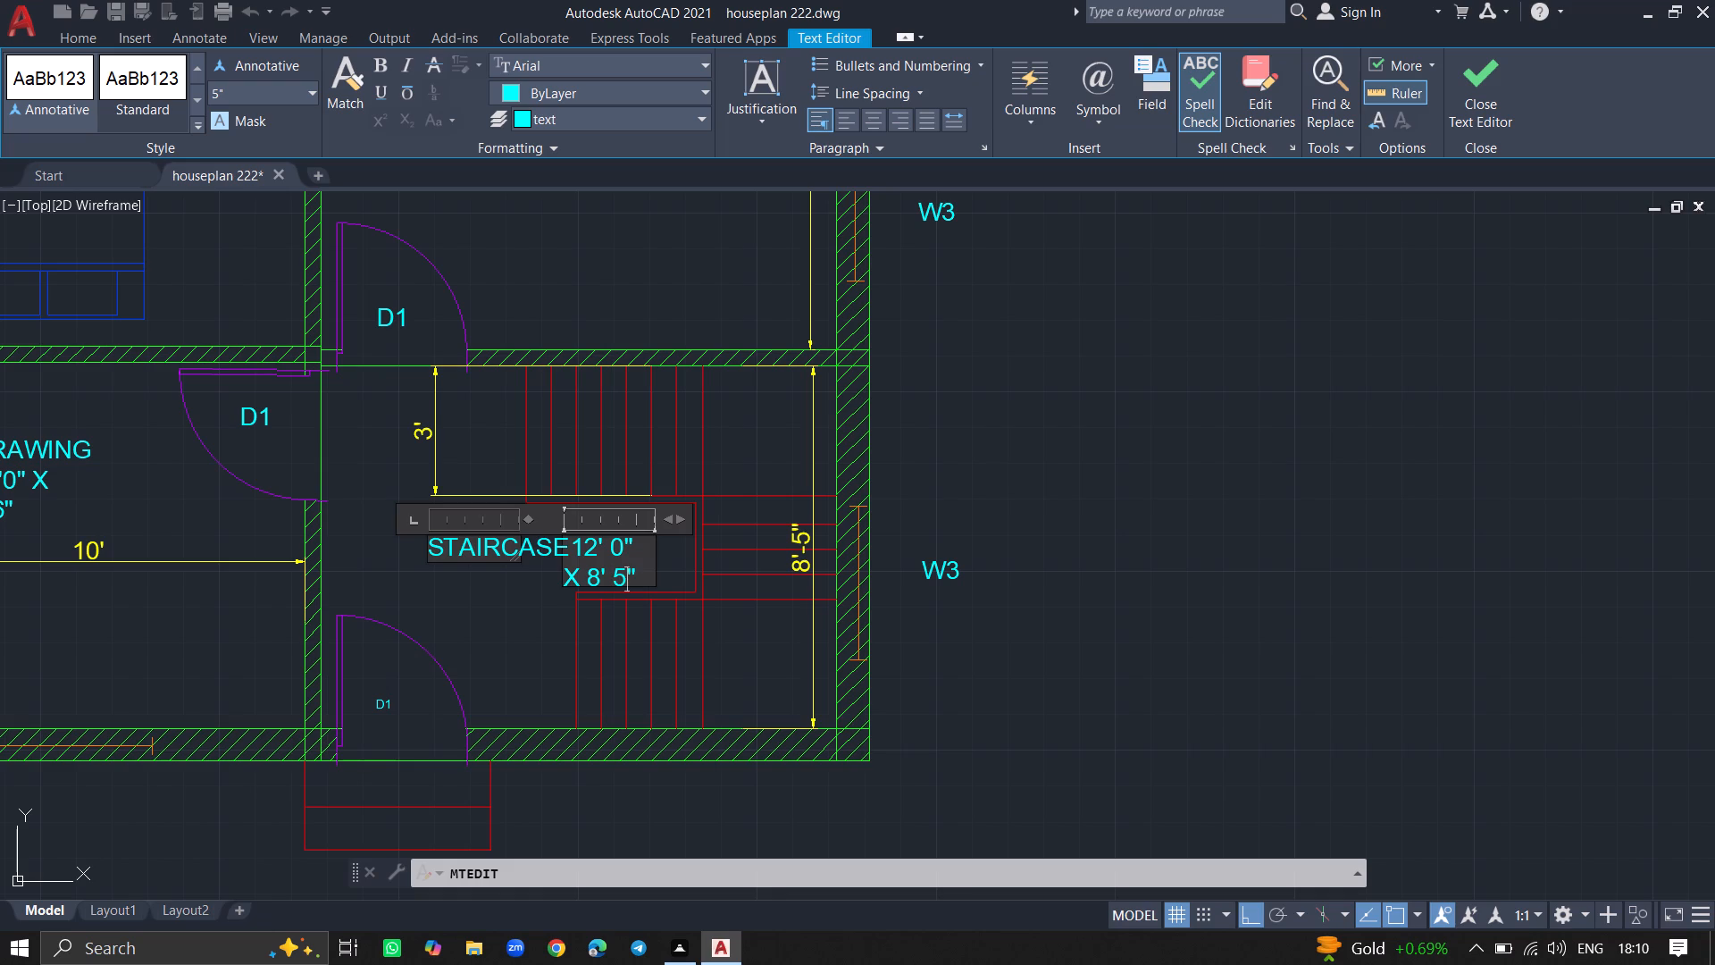
click(513, 616)
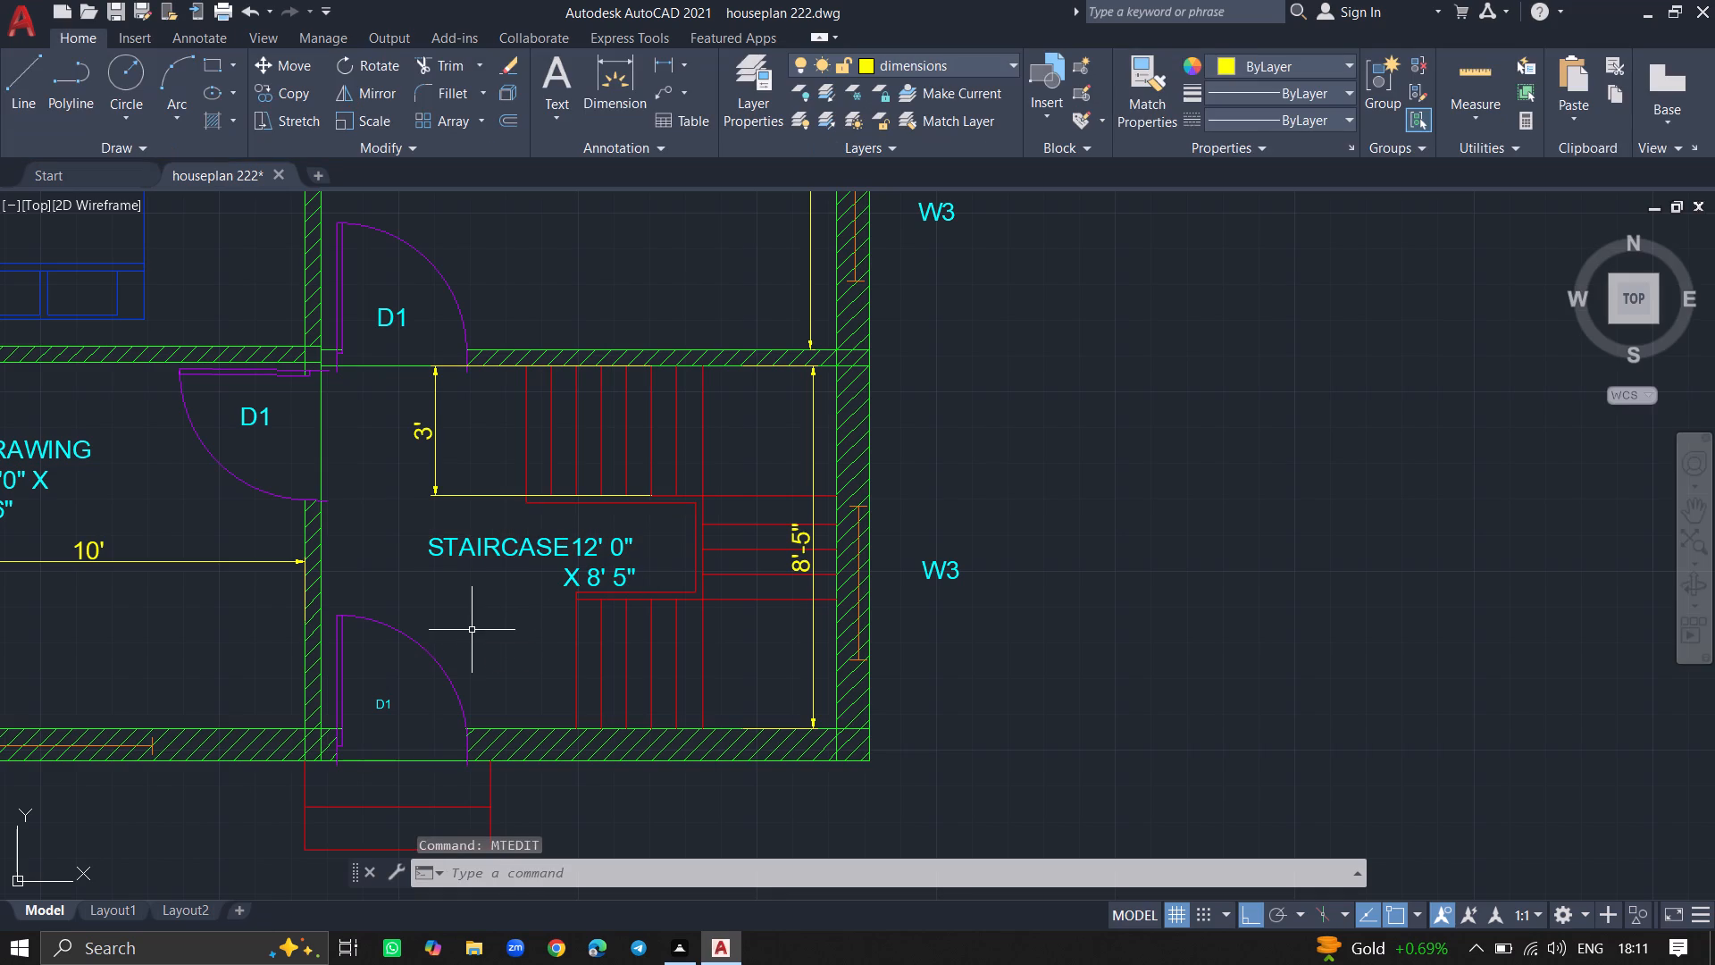
Add a horizontal linear dimension for the staircase room's full width between its inner wall faces, placed across the upper stair flight.
text(DIMLINEAR)
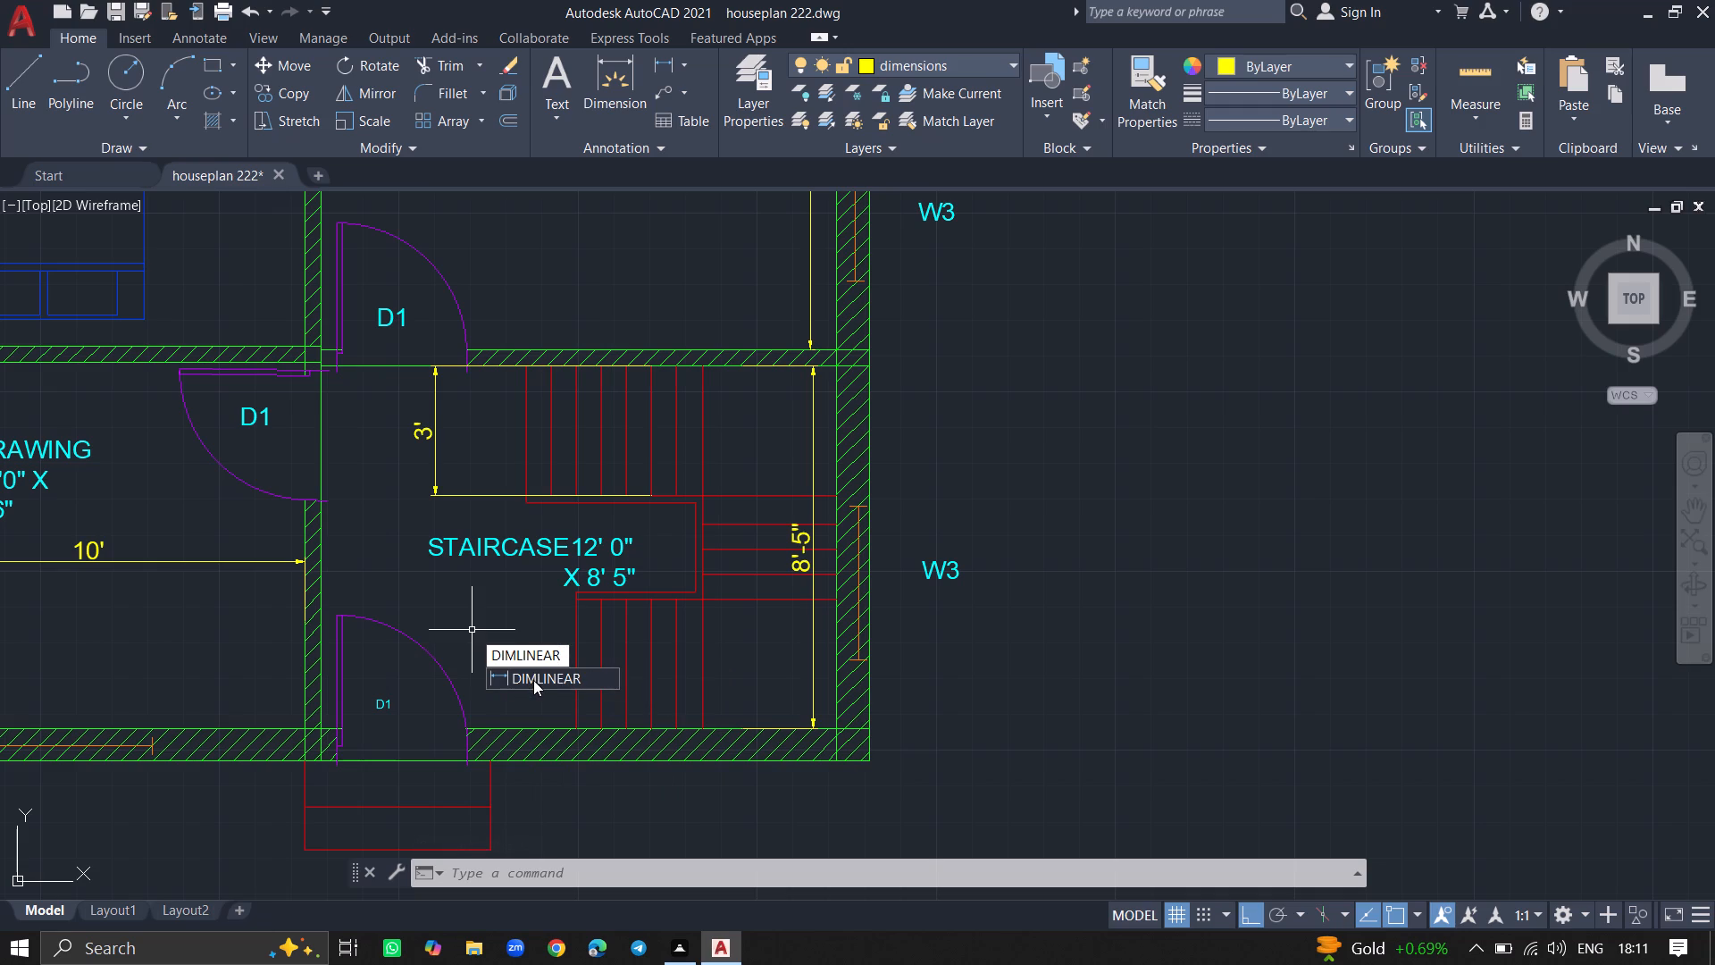
click(533, 680)
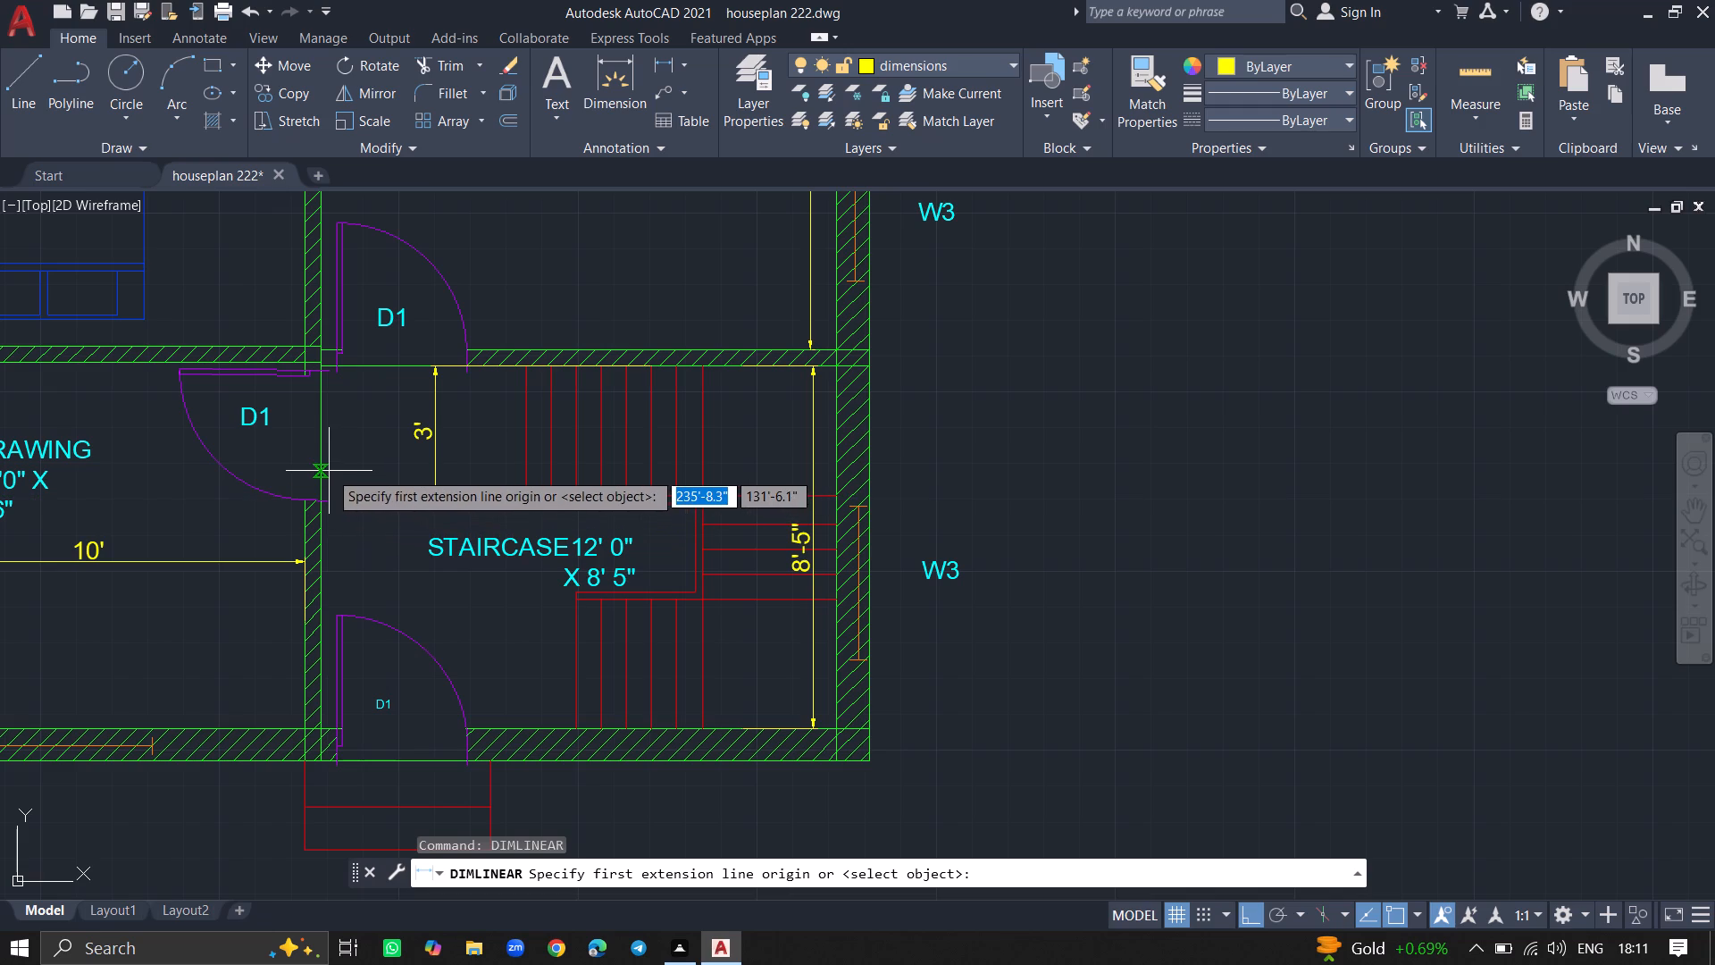
drag(322, 469, 594, 434)
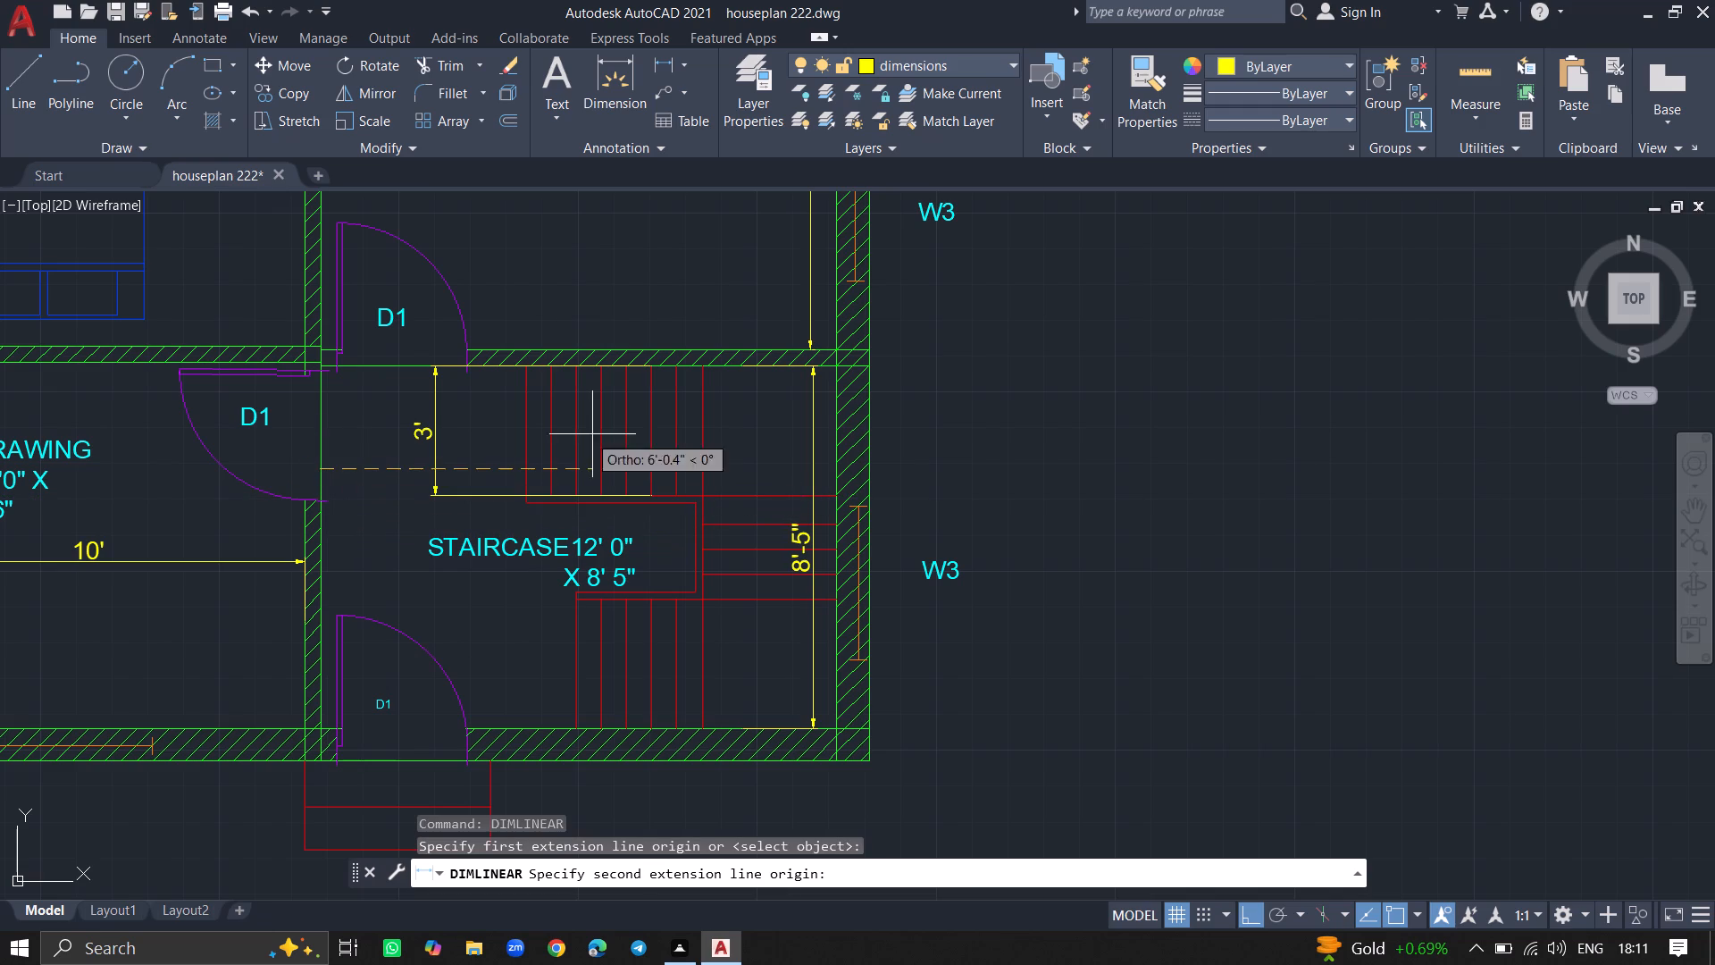
drag(594, 434, 604, 434)
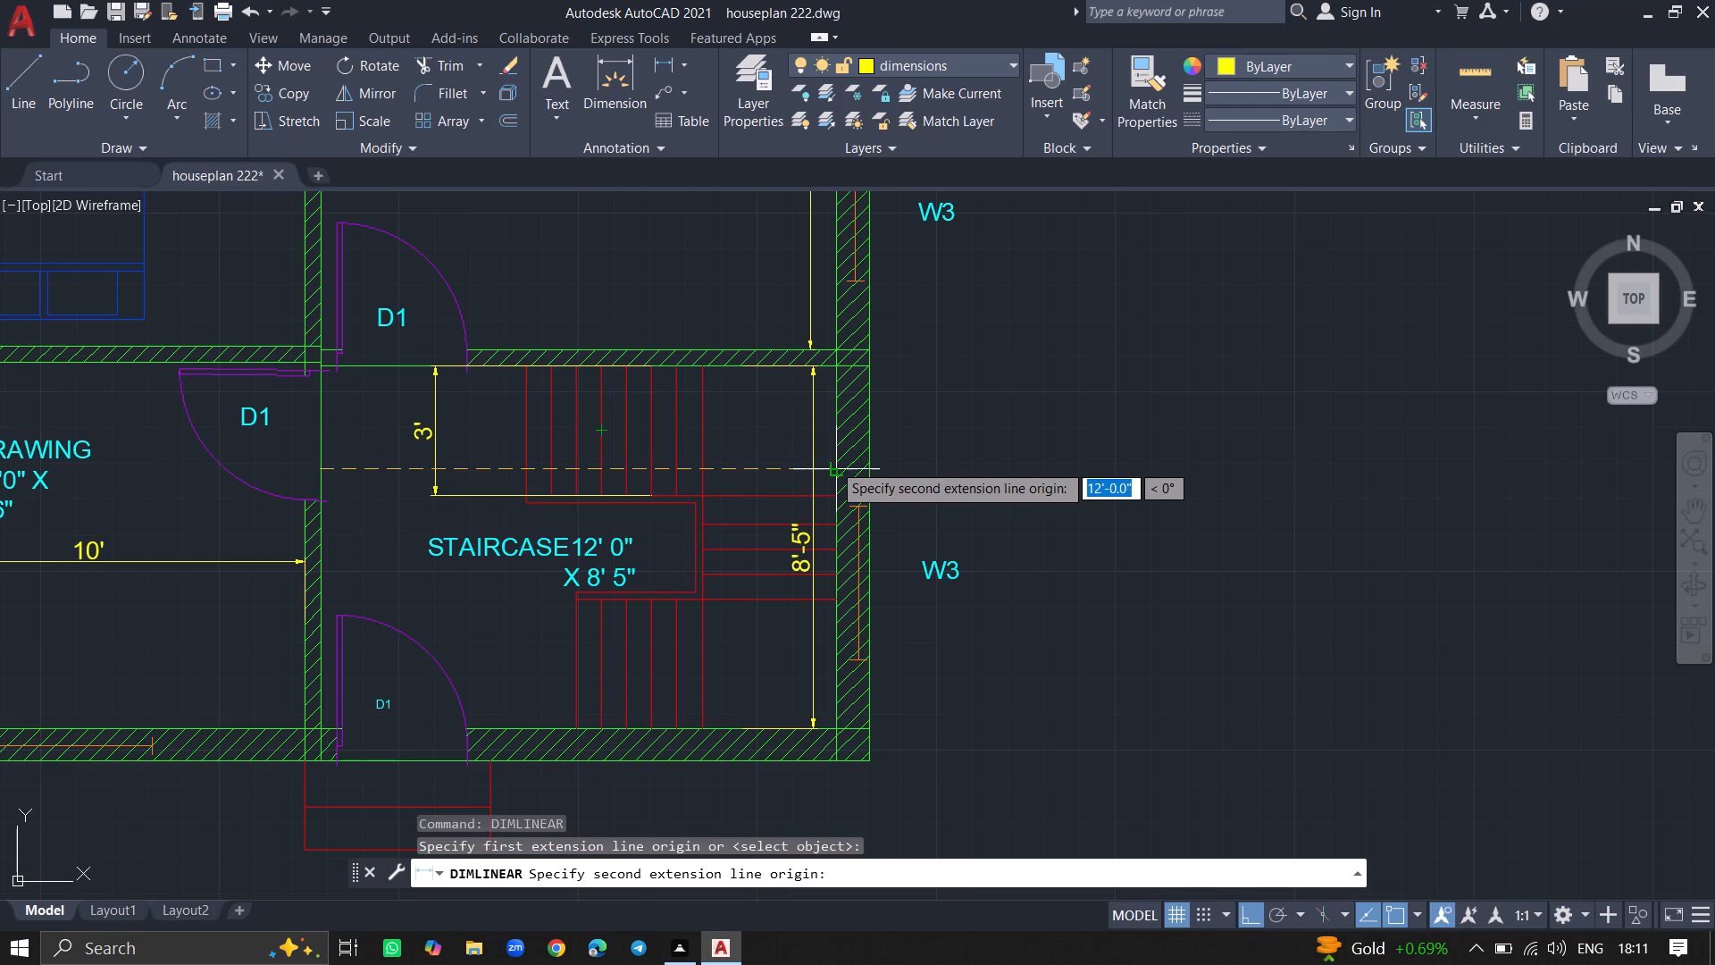
click(832, 464)
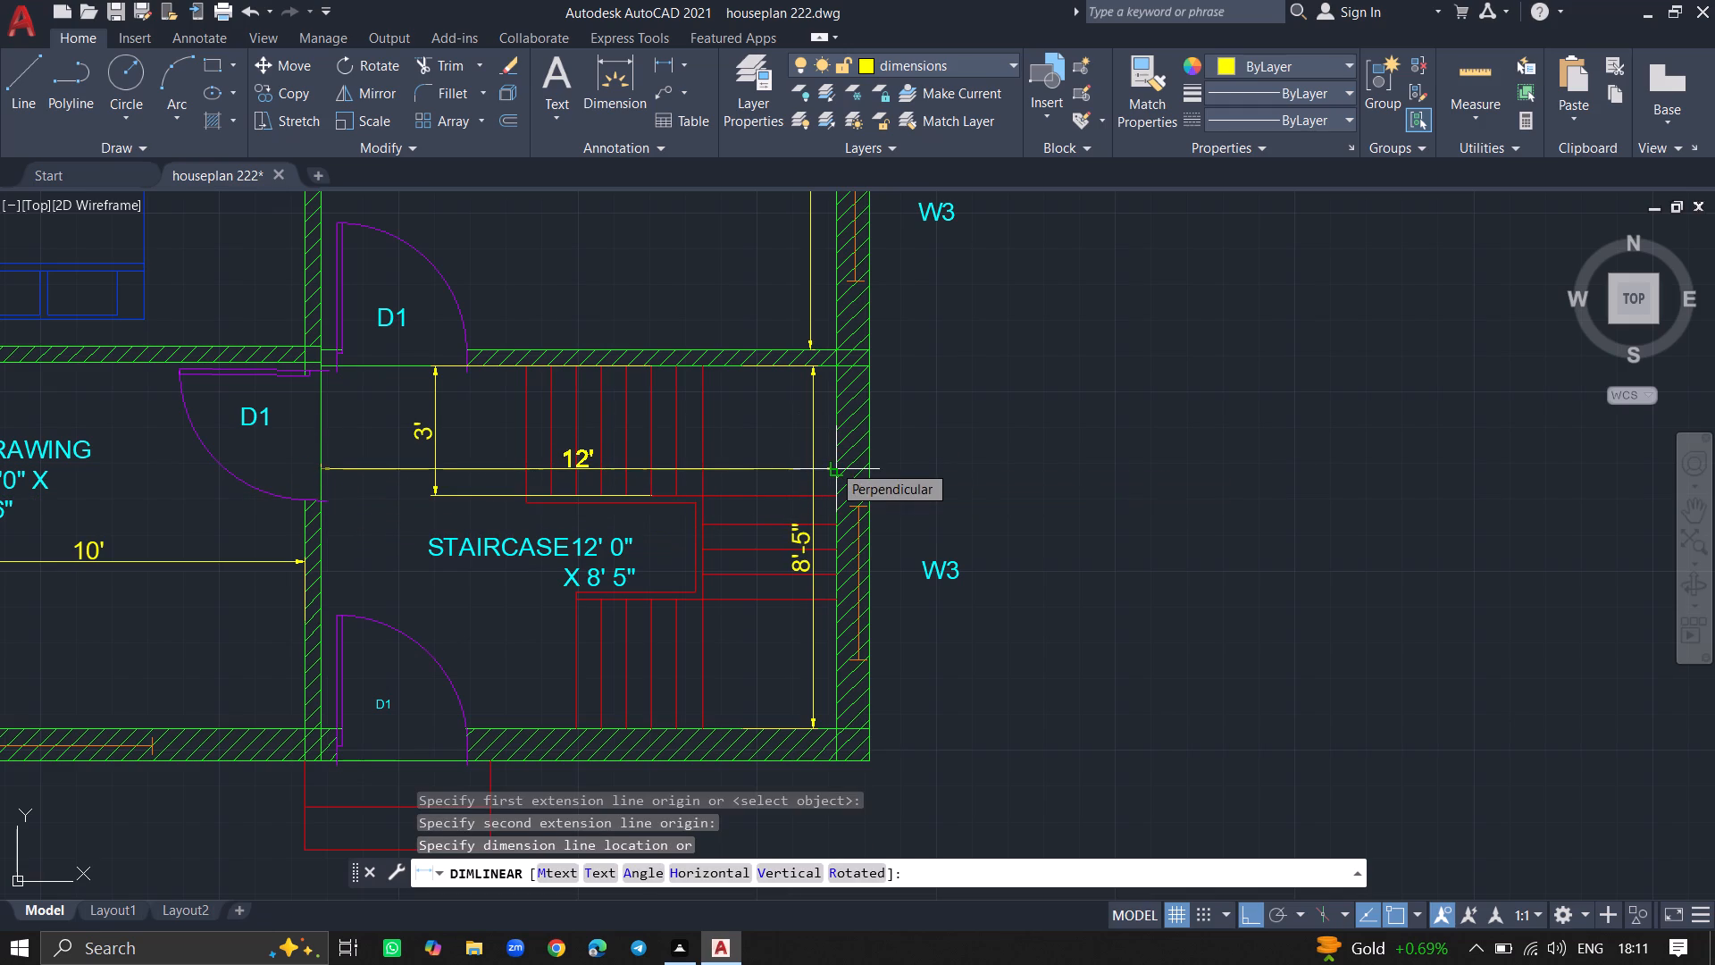
click(832, 464)
Add a horizontal linear dimension for the house's overall width between the outer top corners, placed just above the top wall.
ctrl+scroll(724, 417, down, 1)
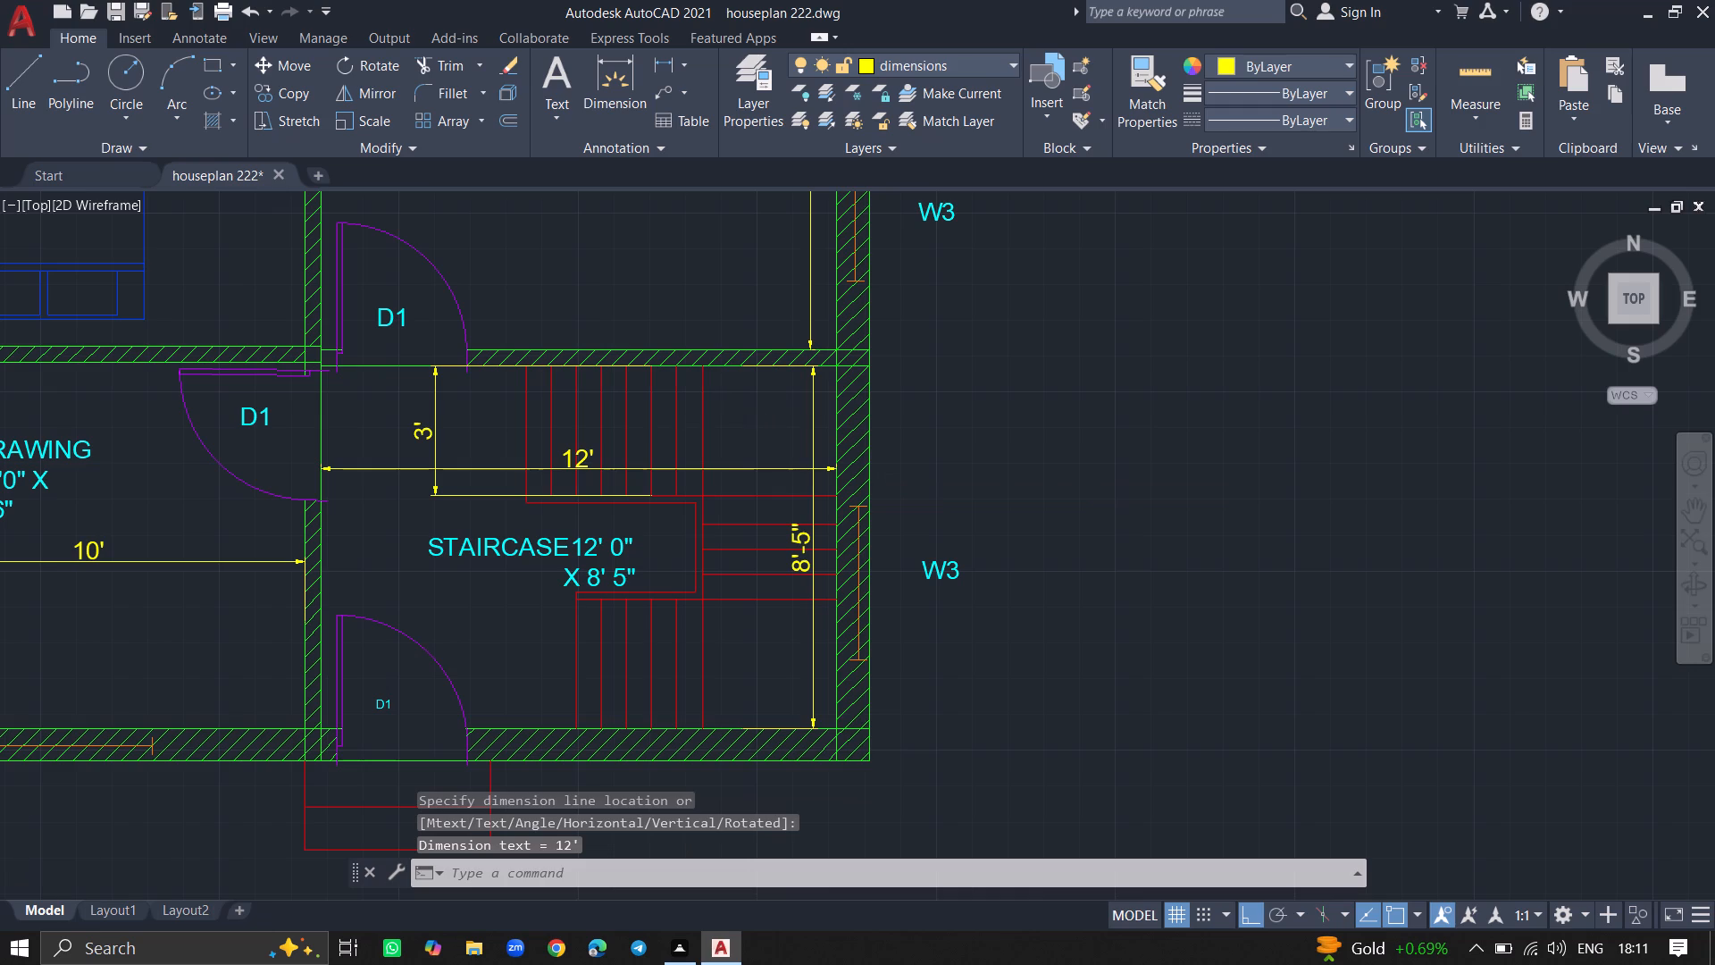
ctrl+scroll(724, 417, down, 3)
ctrl+scroll(681, 320, down, 2)
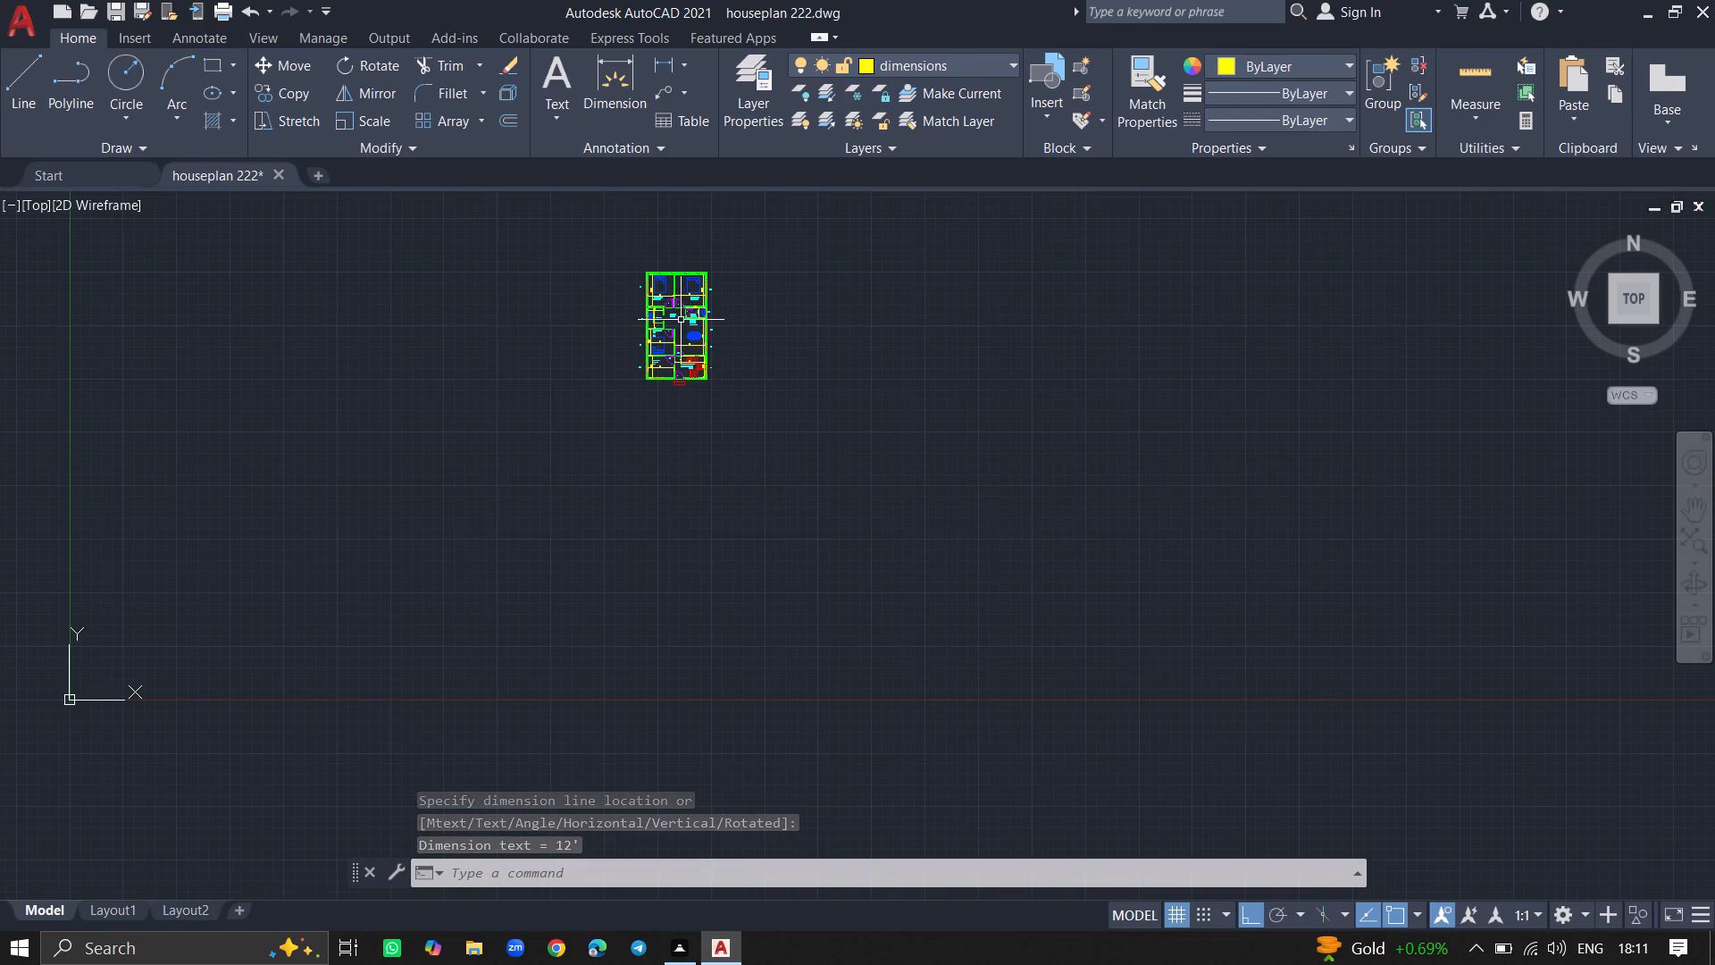
ctrl+scroll(646, 231, up, 5)
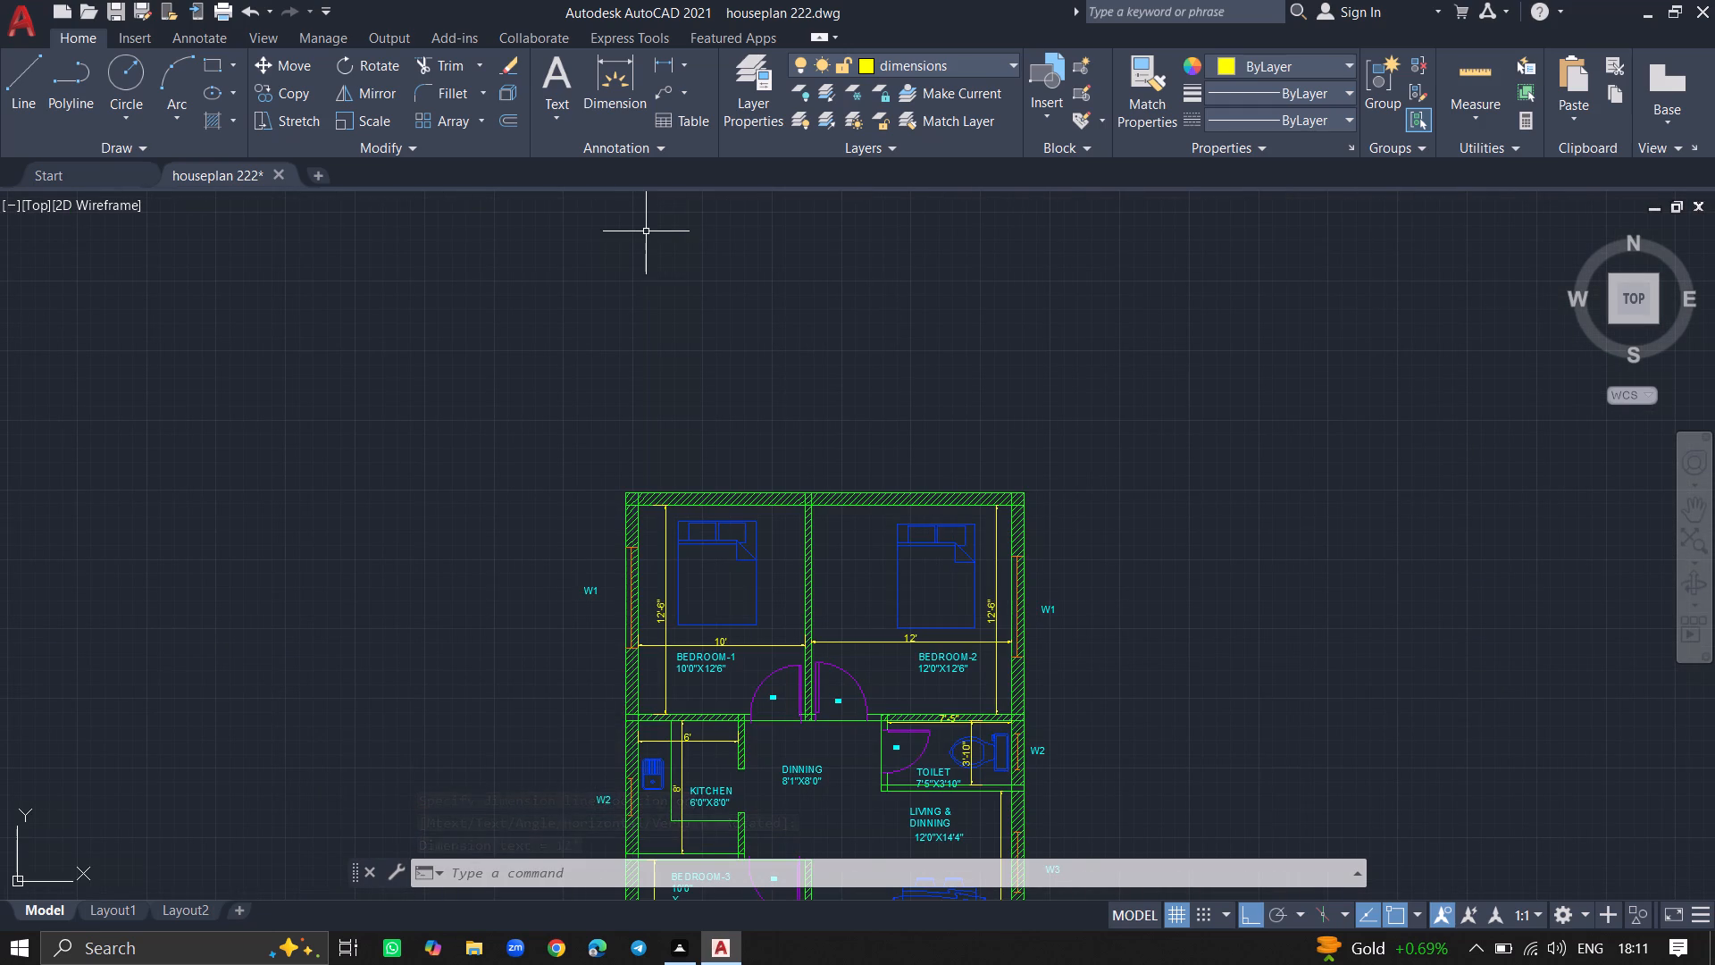
text(DIMLINEAR)
key(Return)
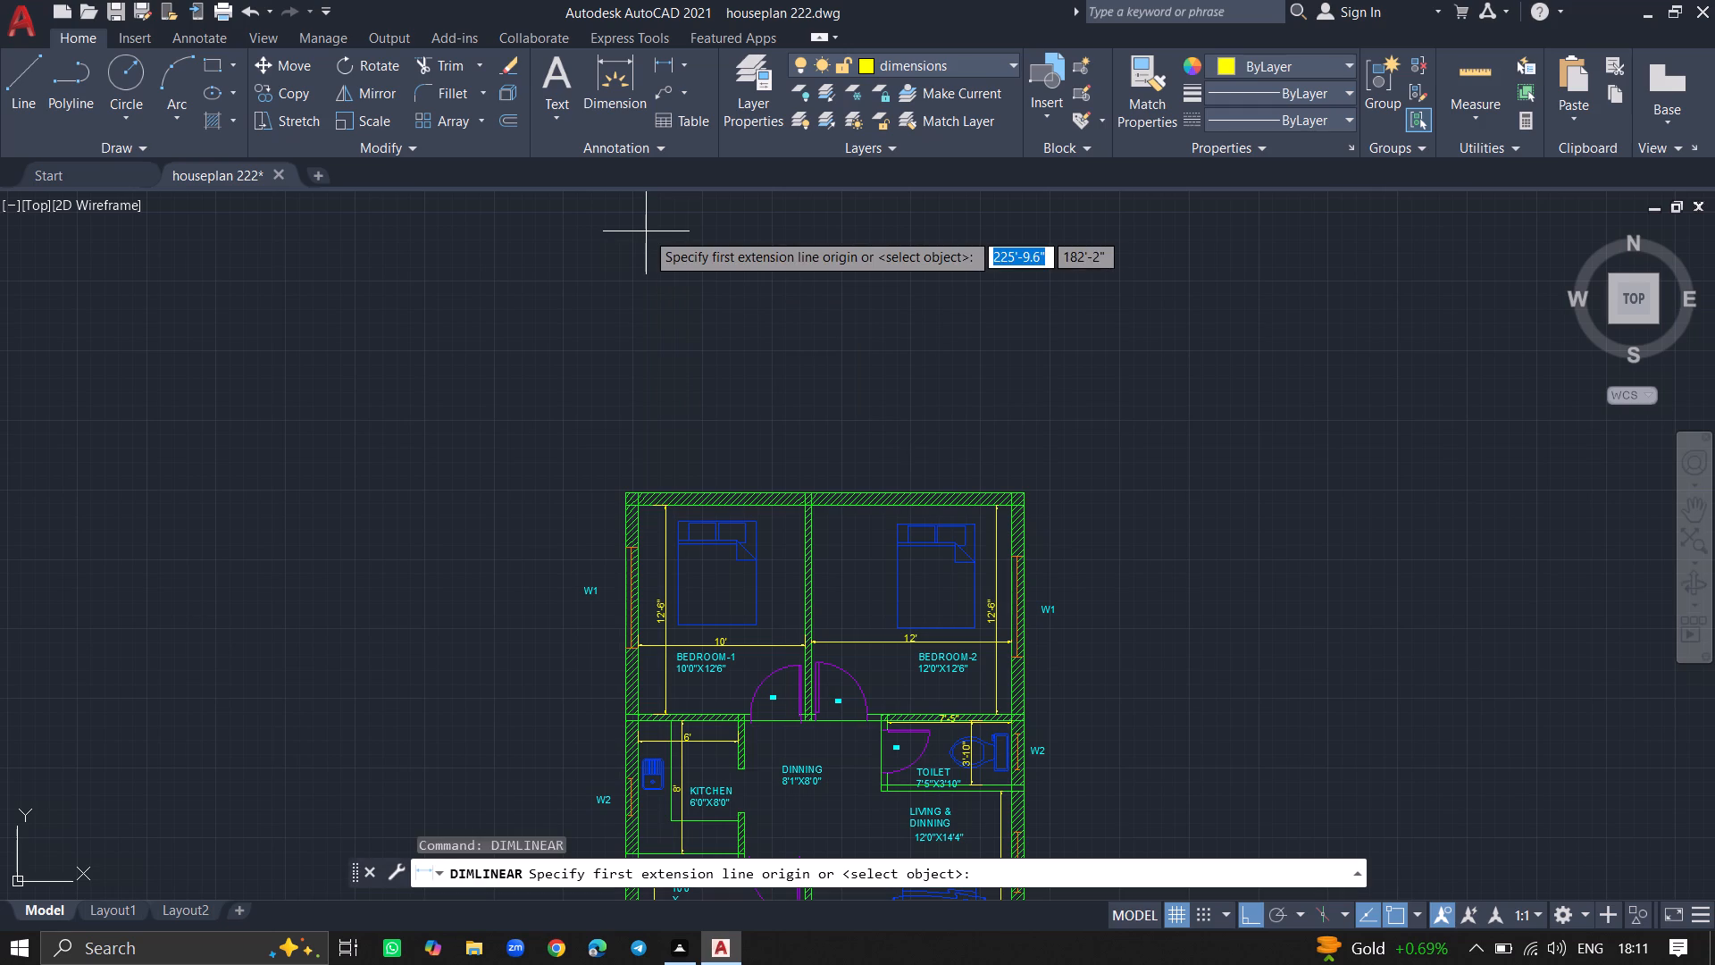
ctrl+scroll(584, 475, up, 2)
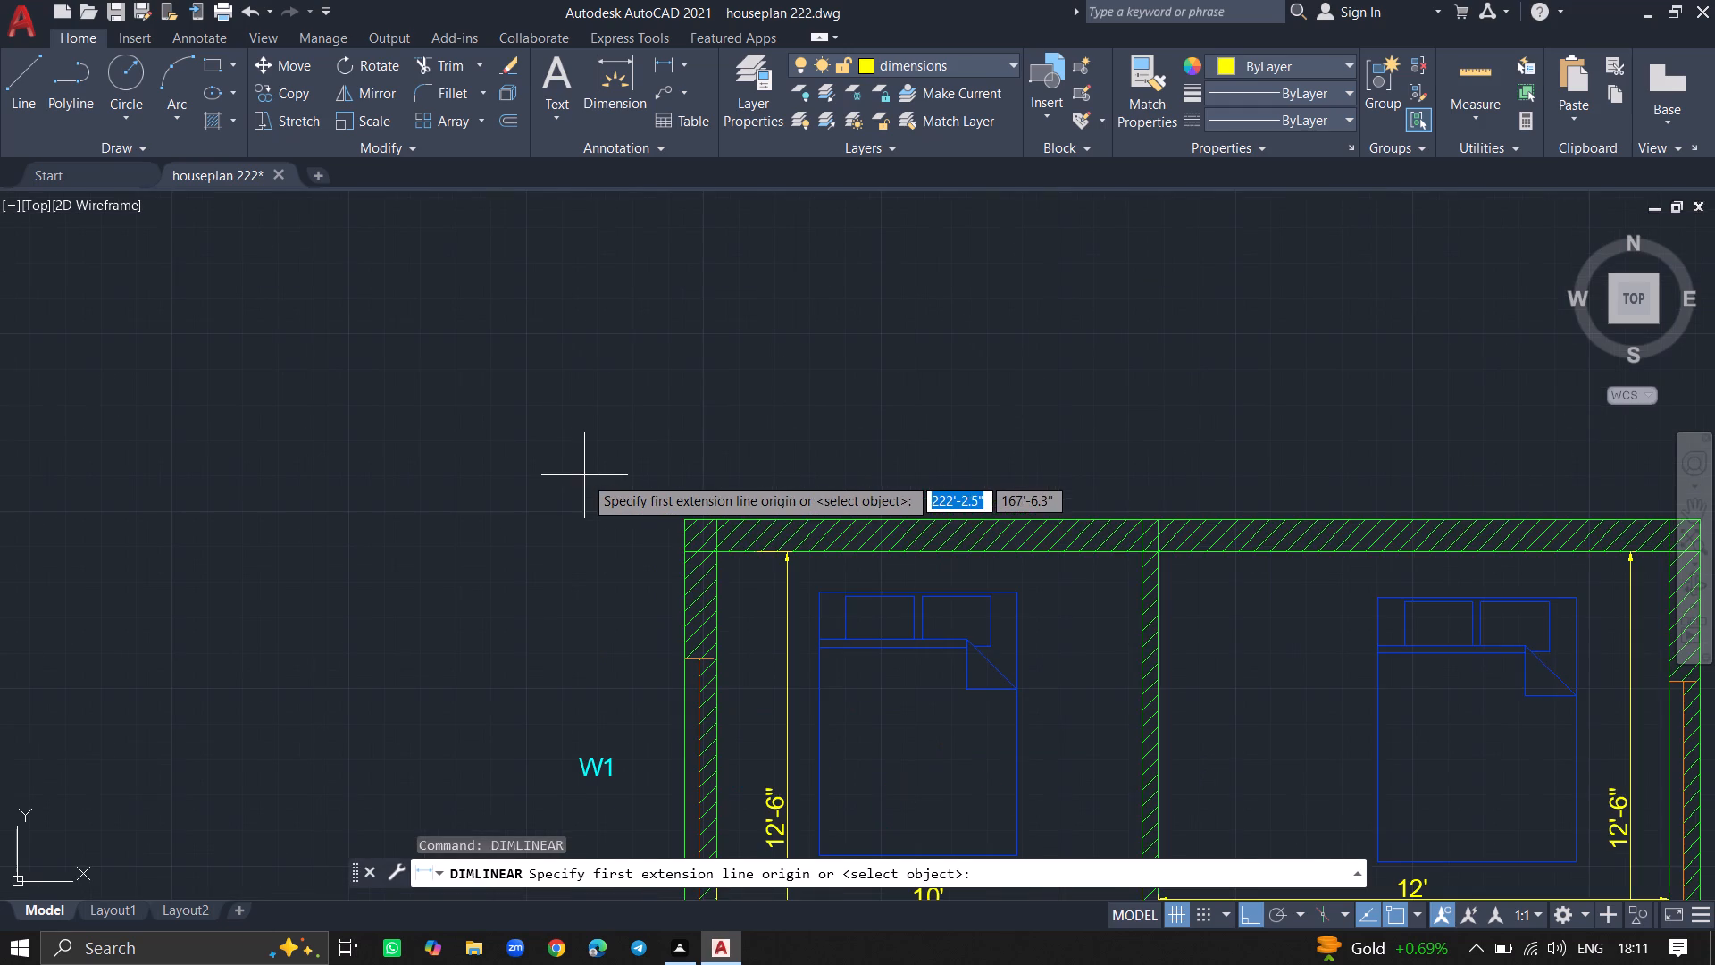
click(679, 523)
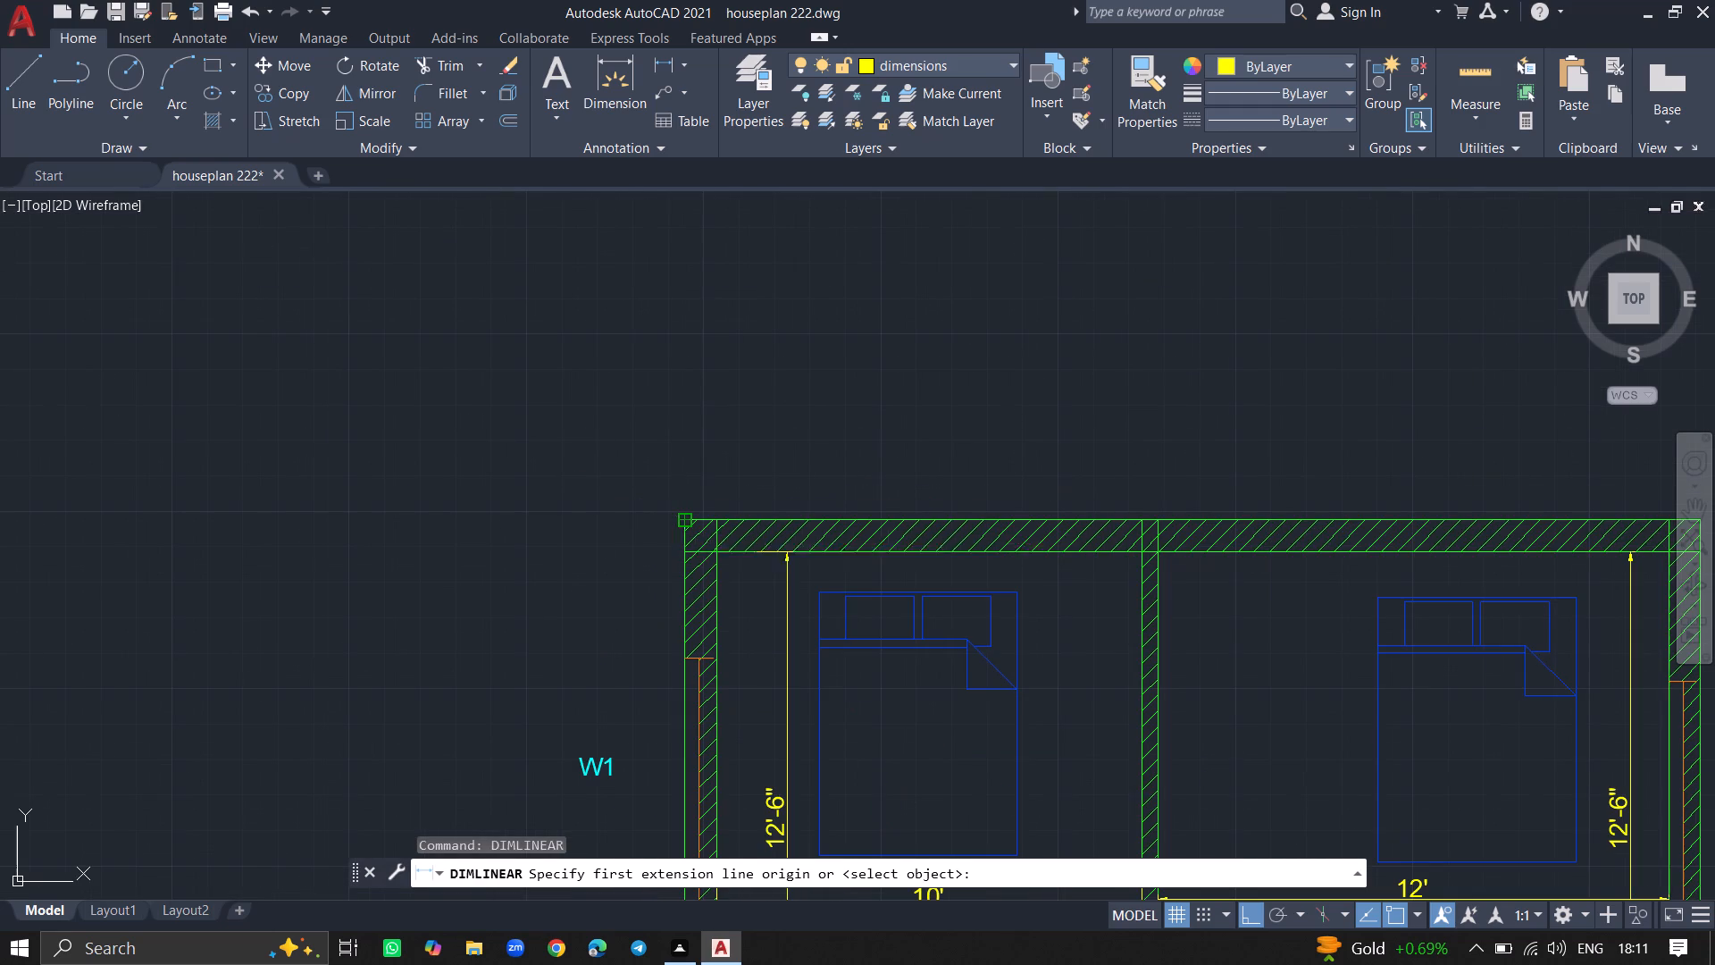
ctrl+scroll(979, 507, down, 3)
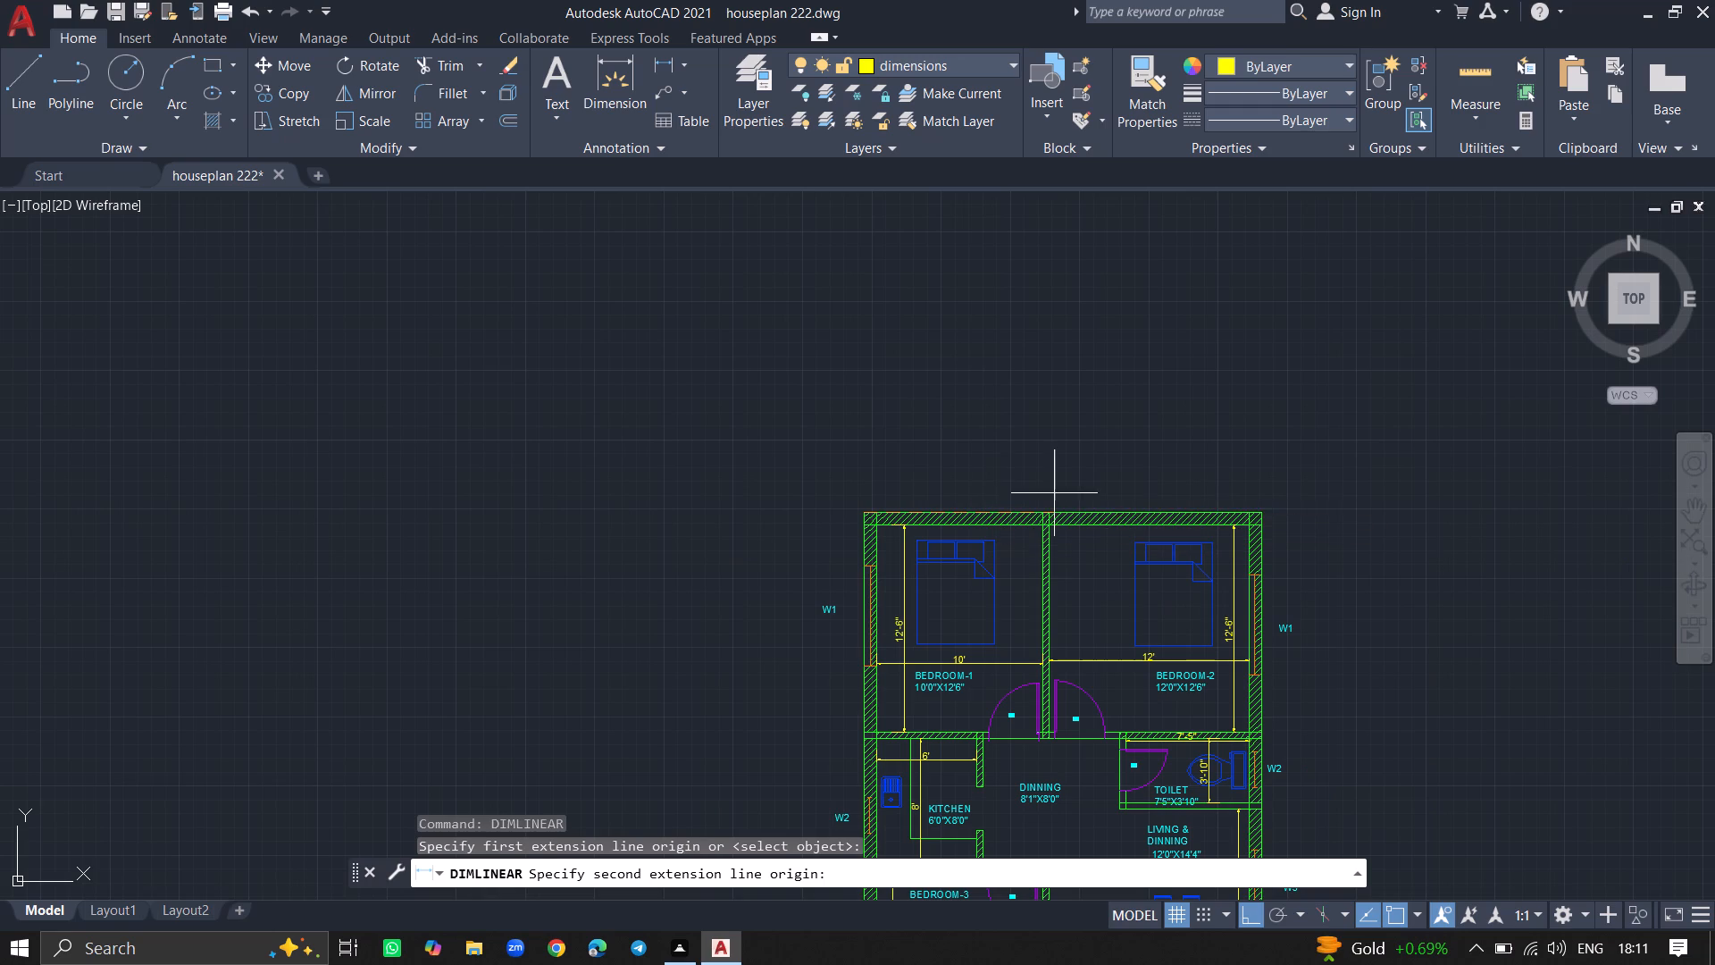
ctrl+scroll(1264, 506, up, 5)
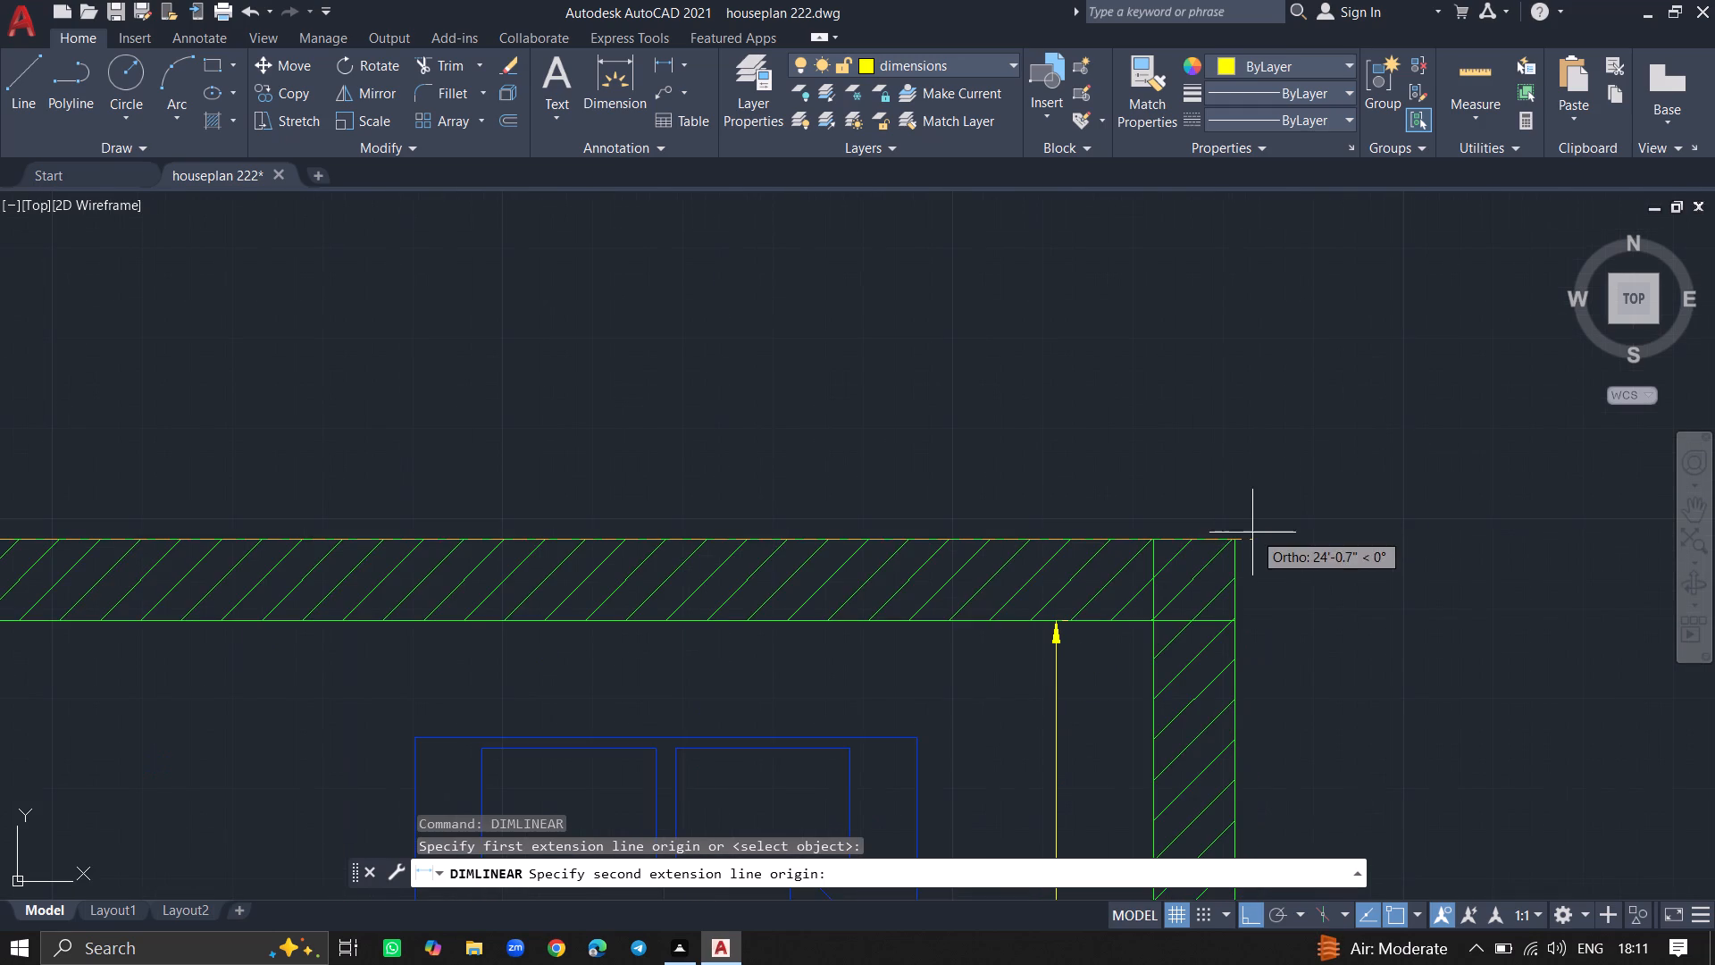
click(1230, 539)
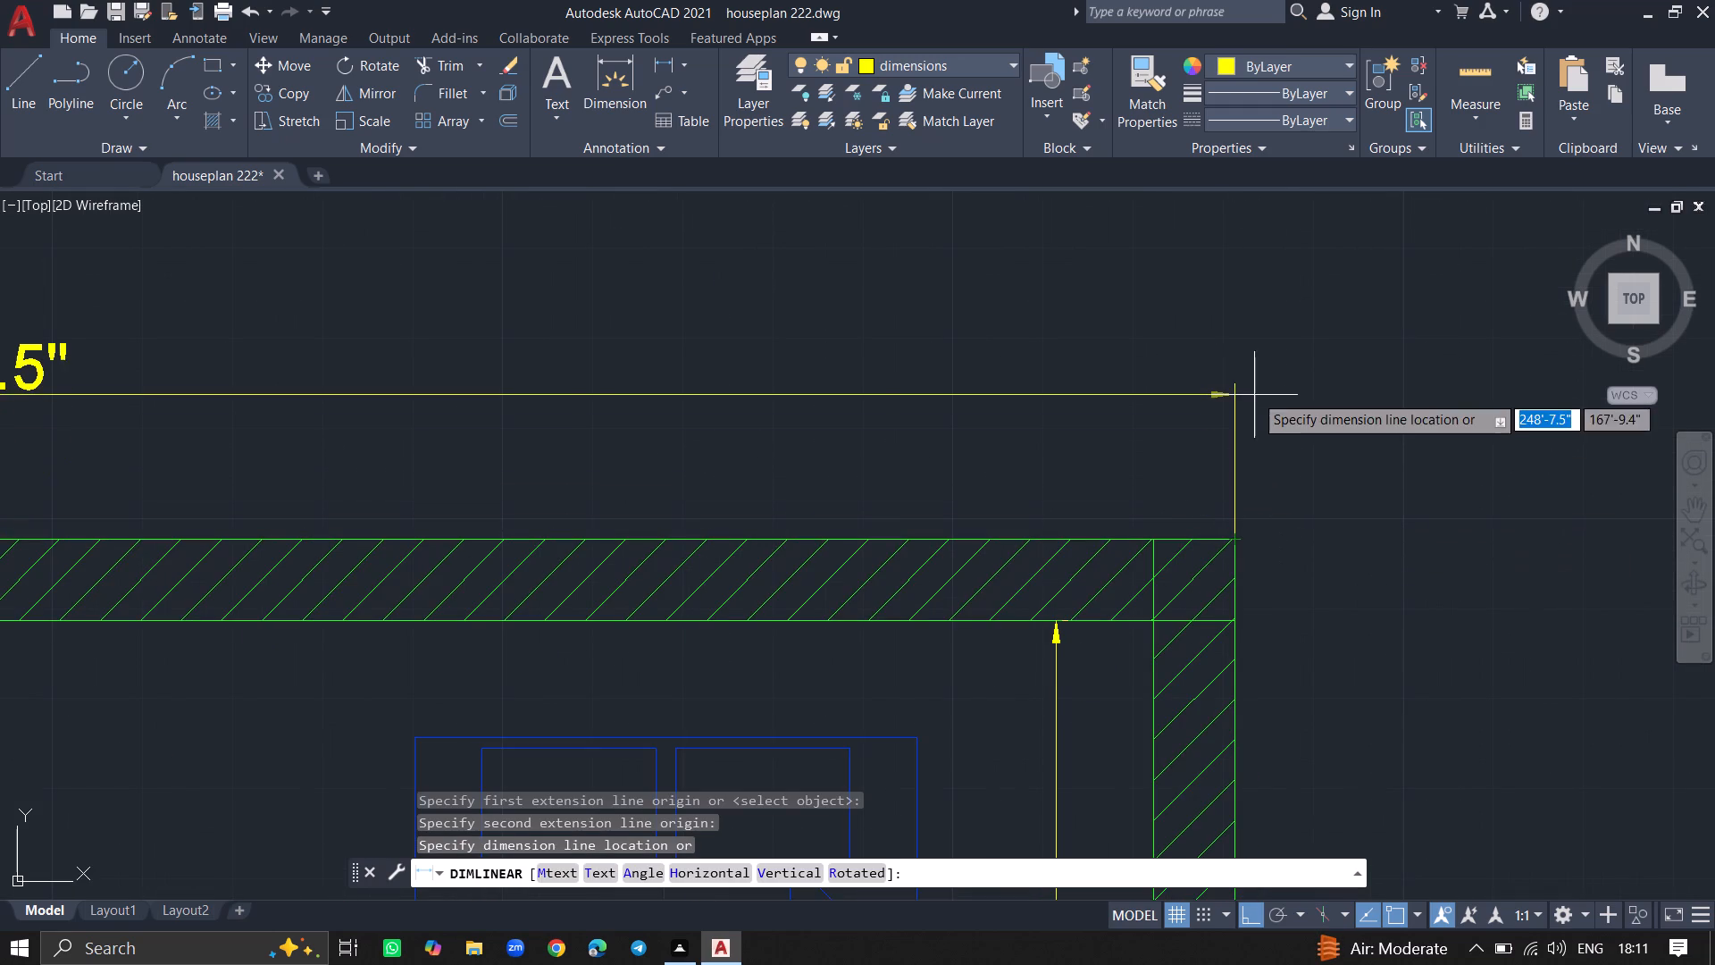
click(1254, 391)
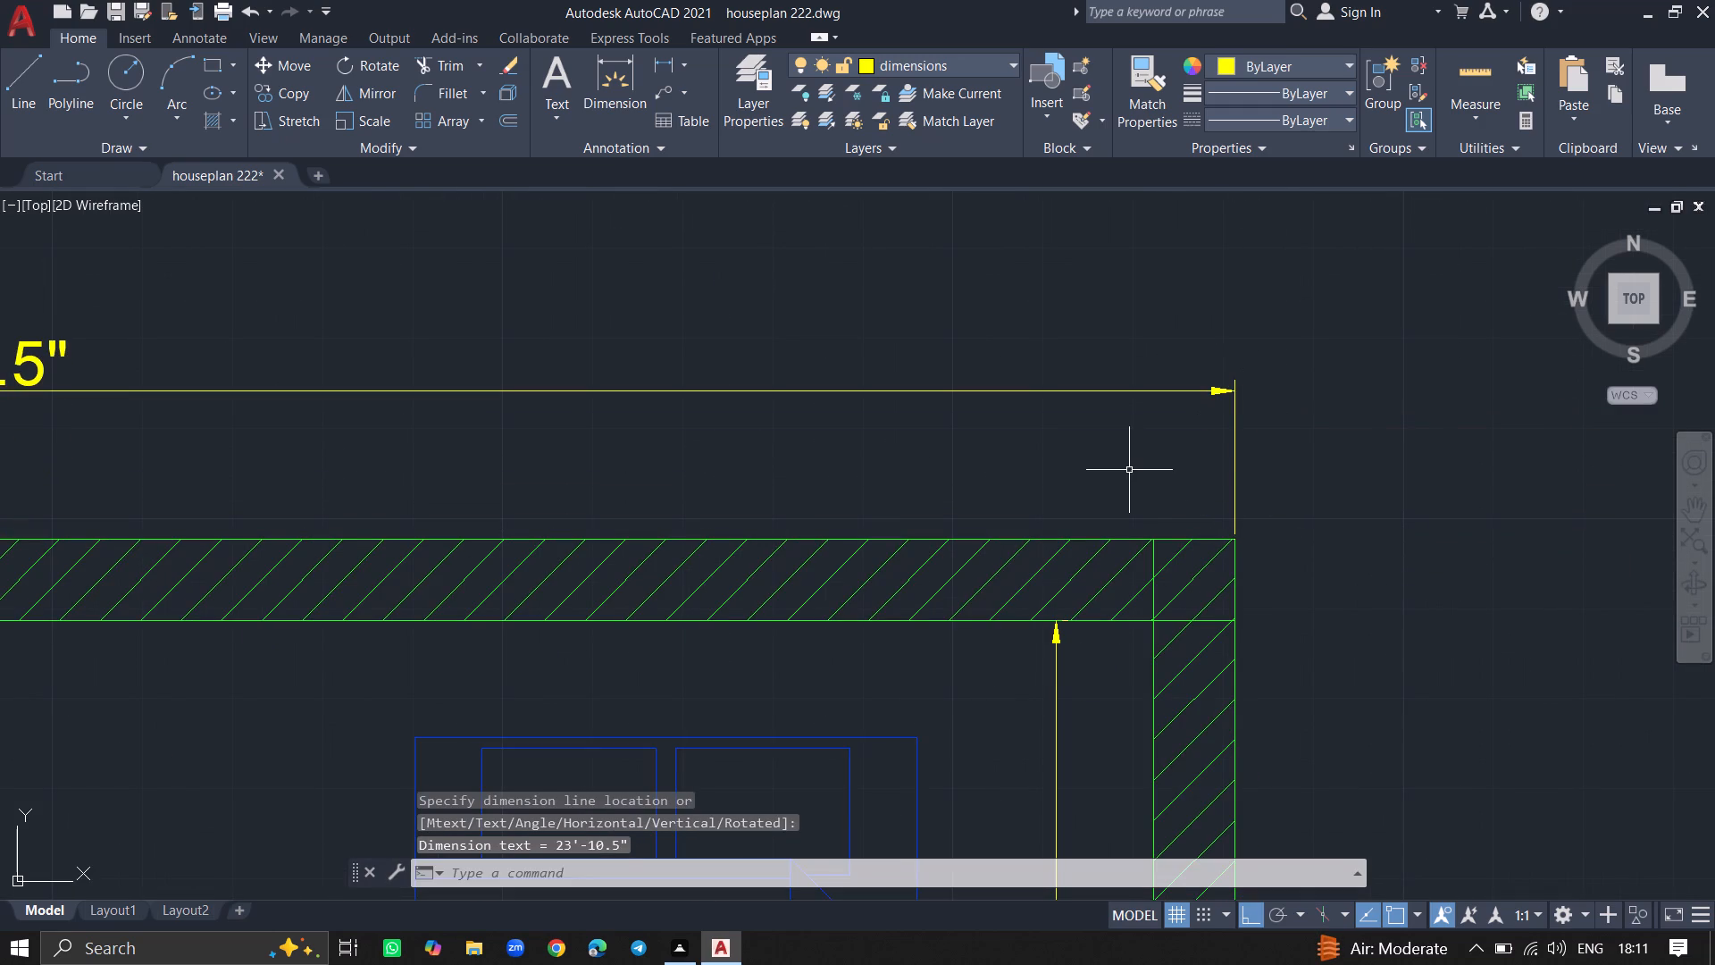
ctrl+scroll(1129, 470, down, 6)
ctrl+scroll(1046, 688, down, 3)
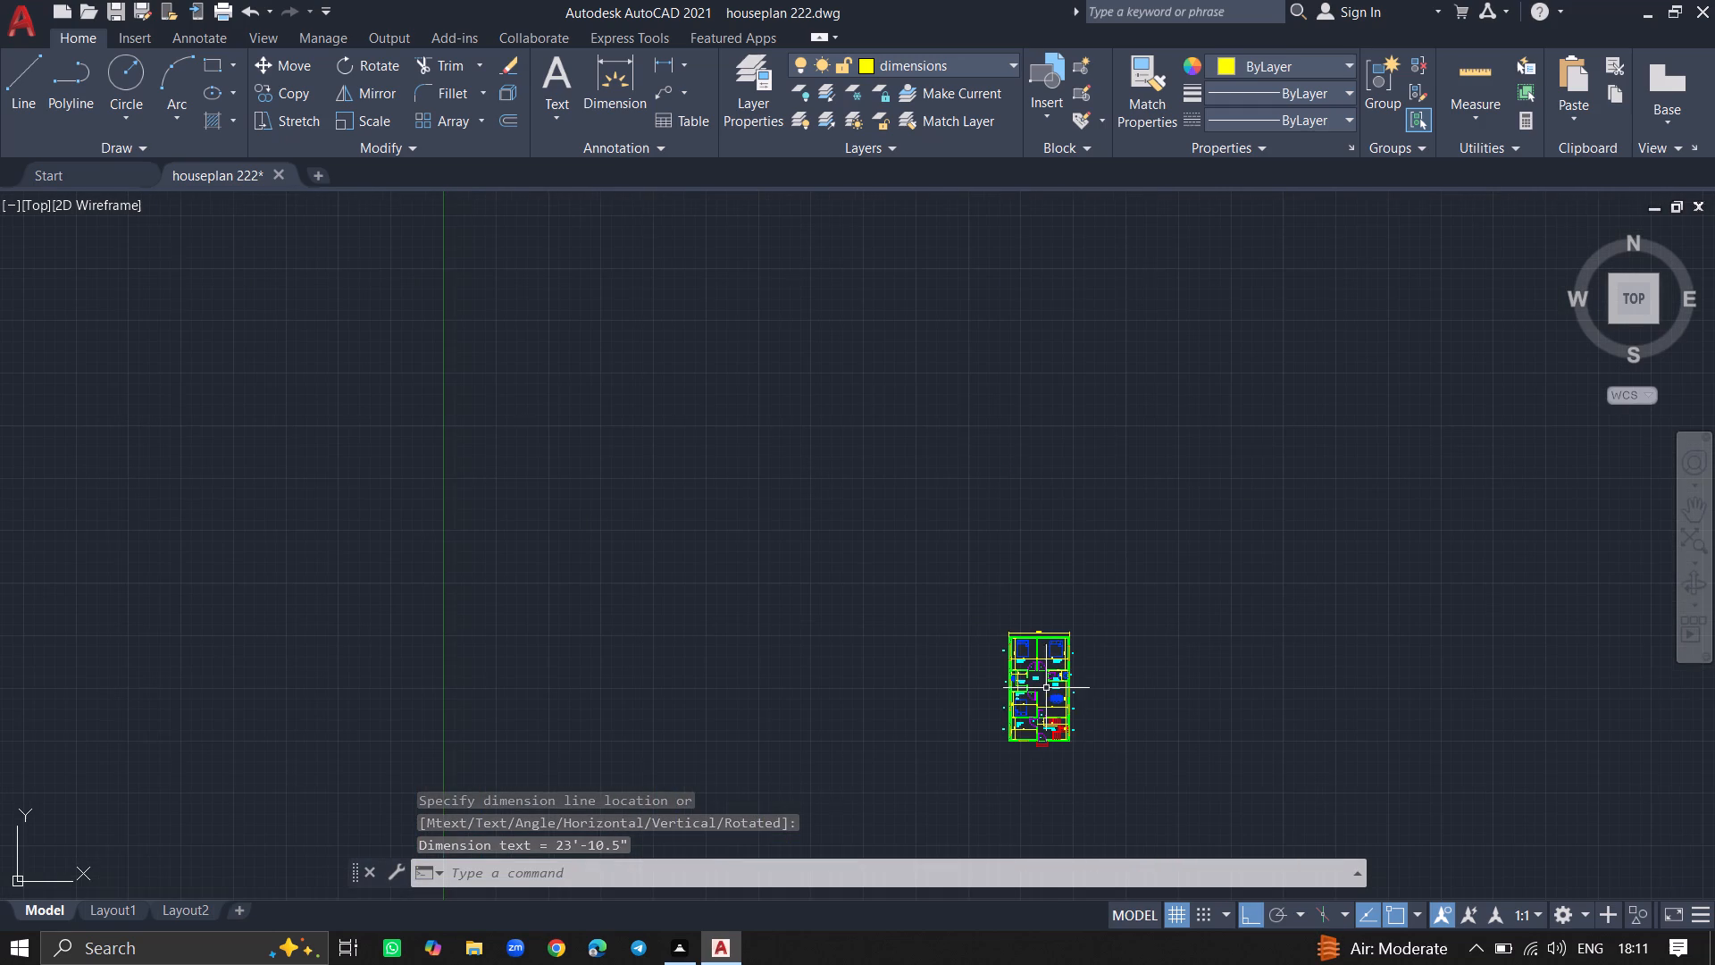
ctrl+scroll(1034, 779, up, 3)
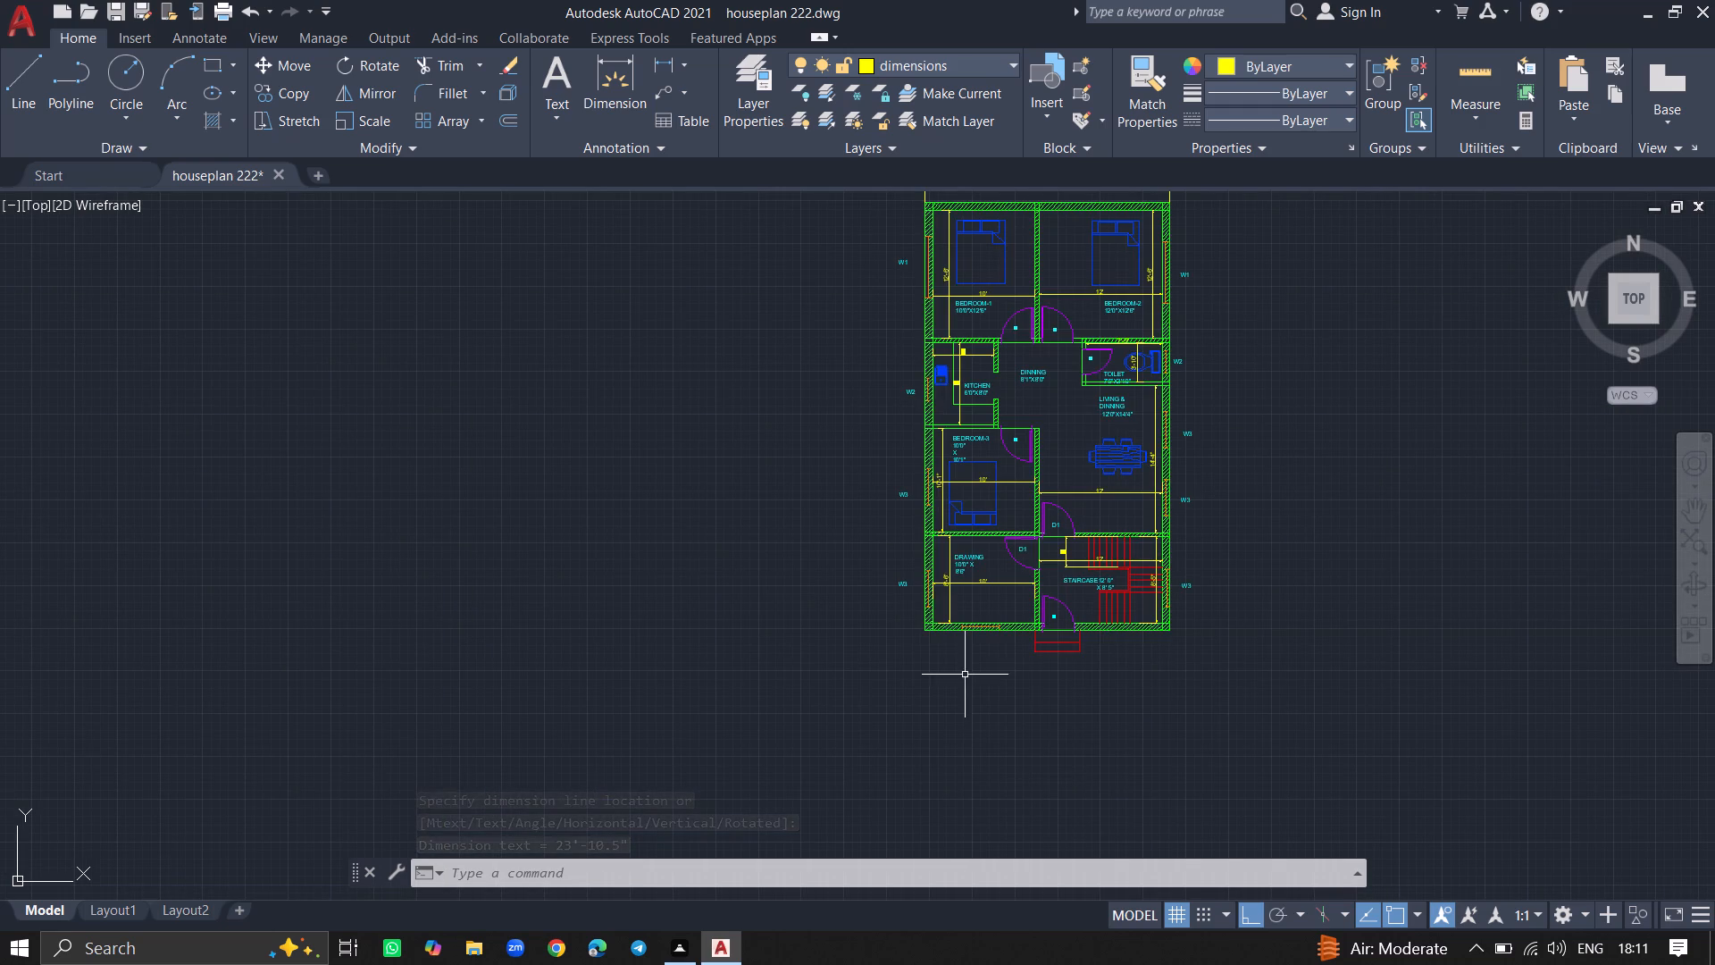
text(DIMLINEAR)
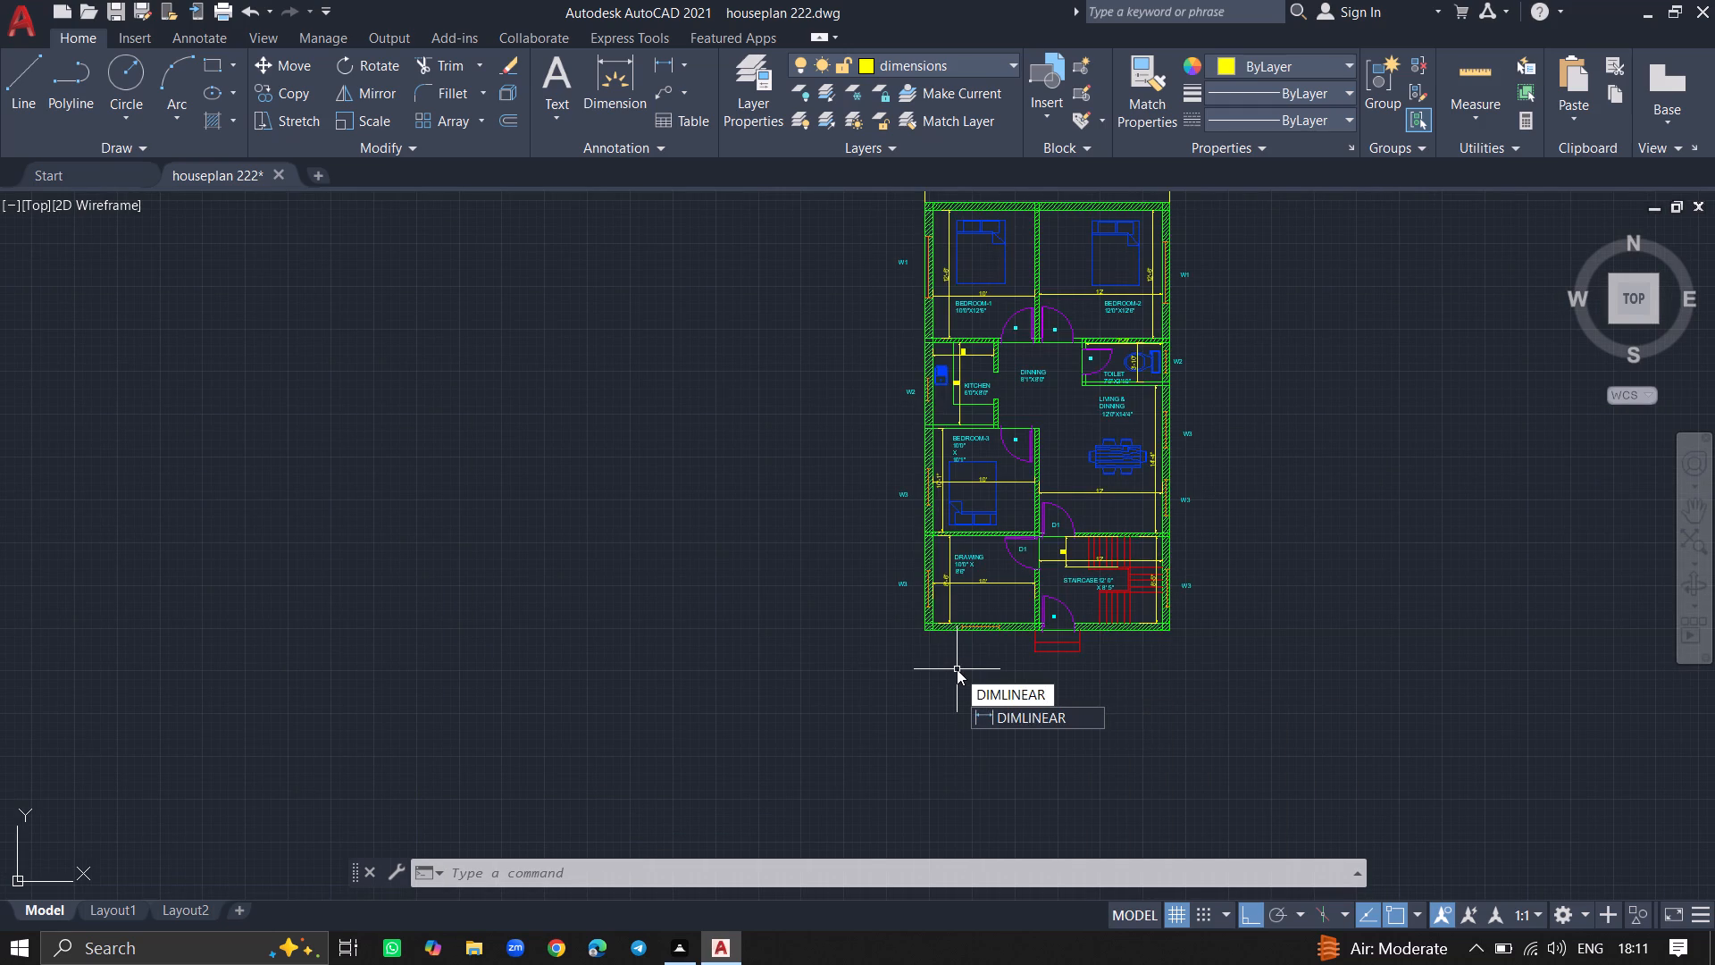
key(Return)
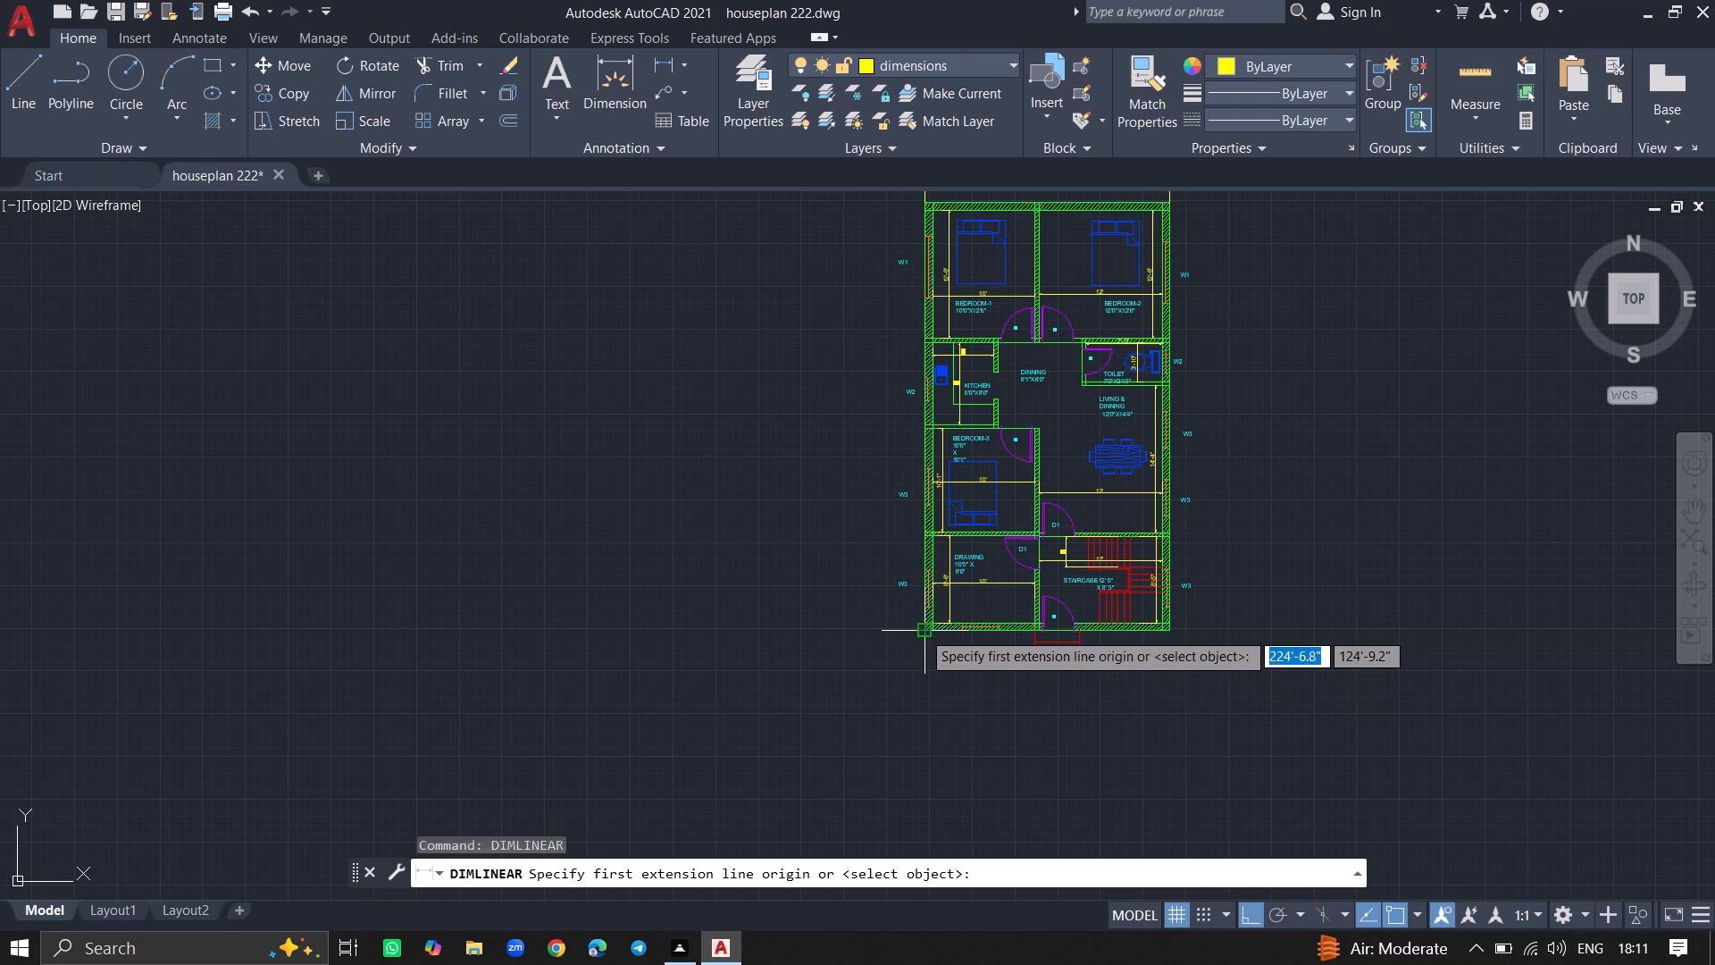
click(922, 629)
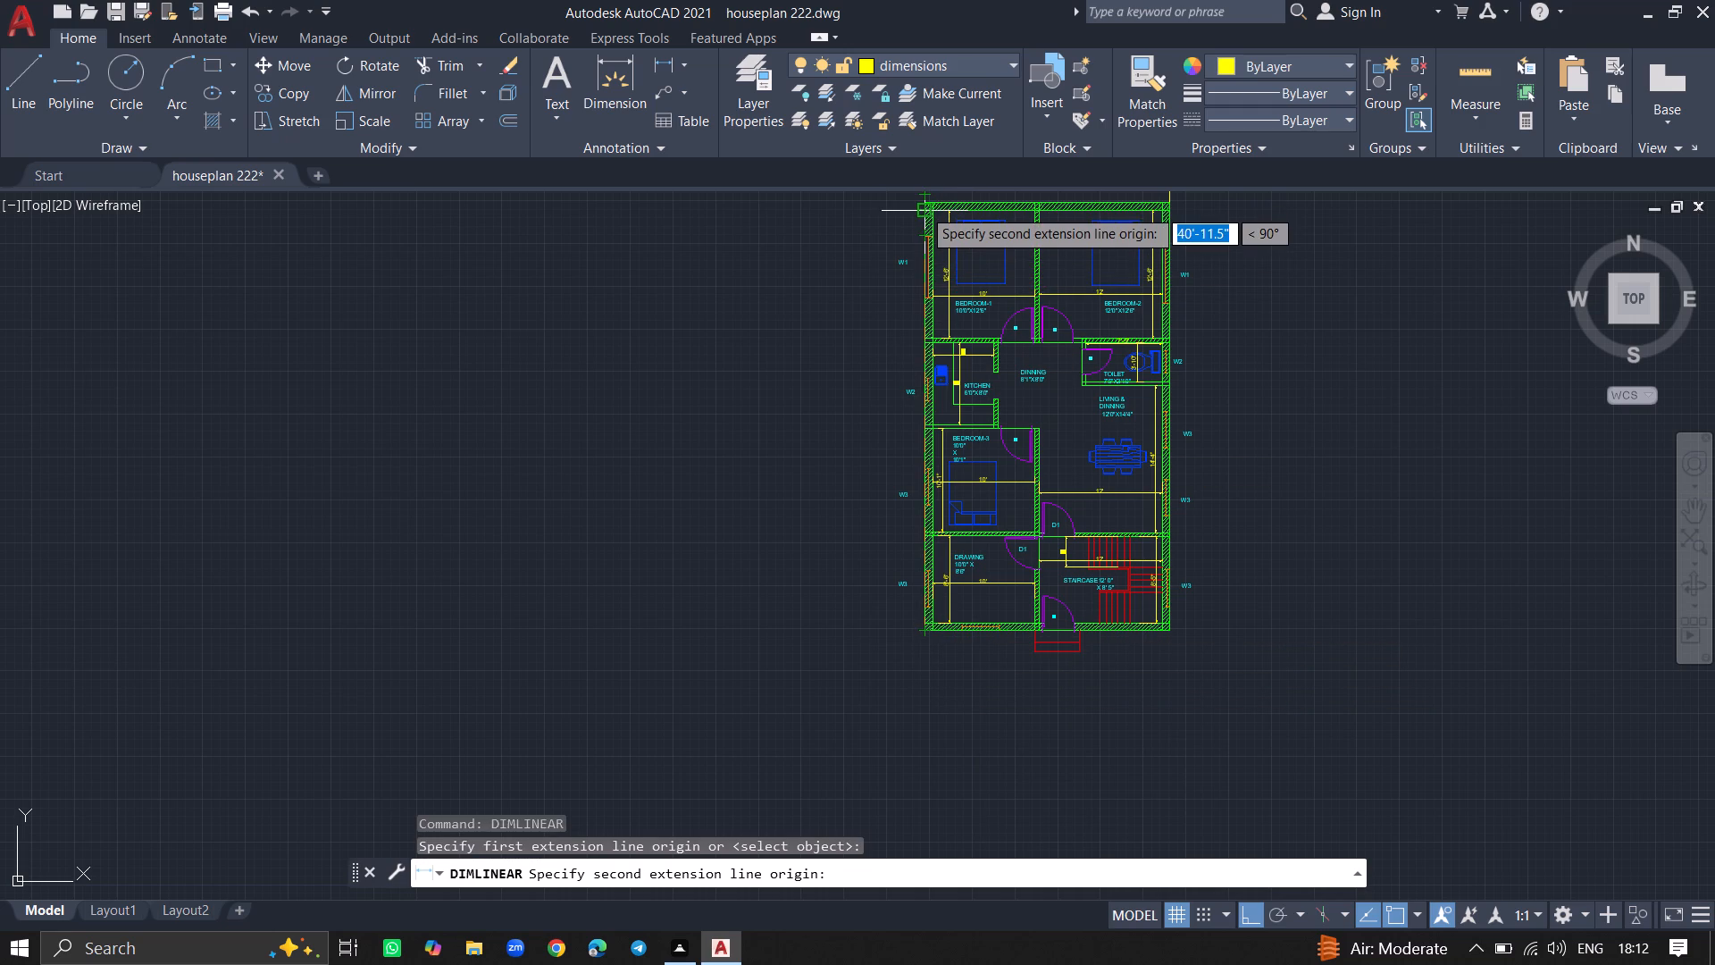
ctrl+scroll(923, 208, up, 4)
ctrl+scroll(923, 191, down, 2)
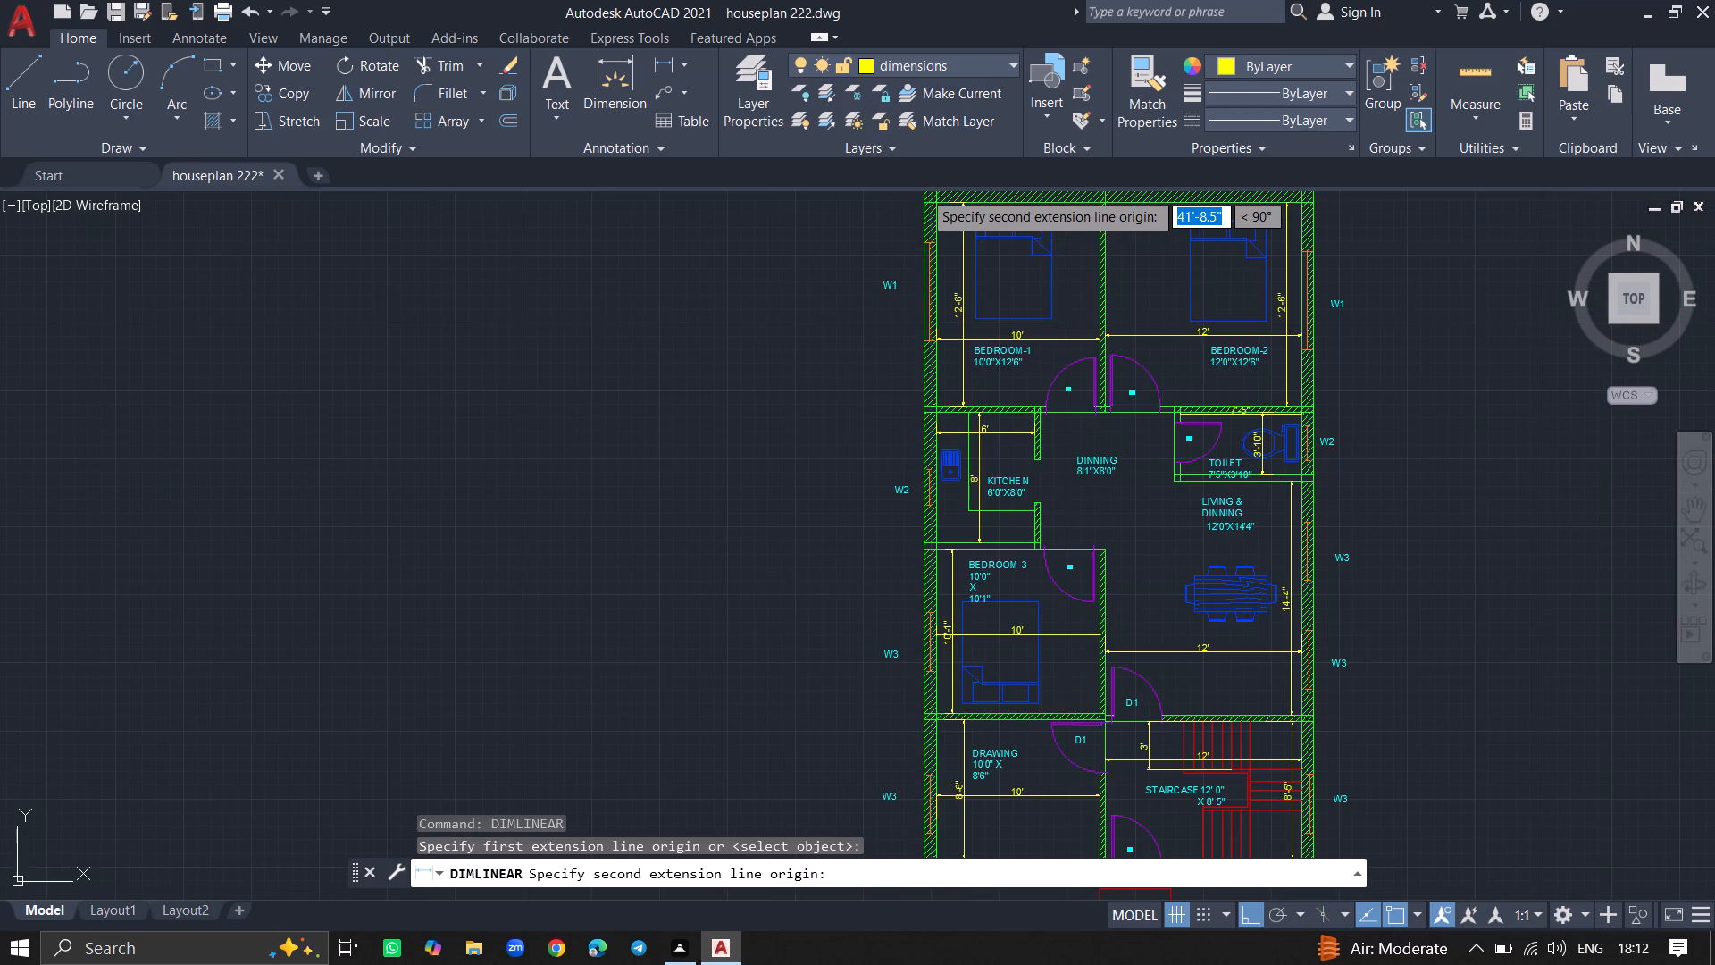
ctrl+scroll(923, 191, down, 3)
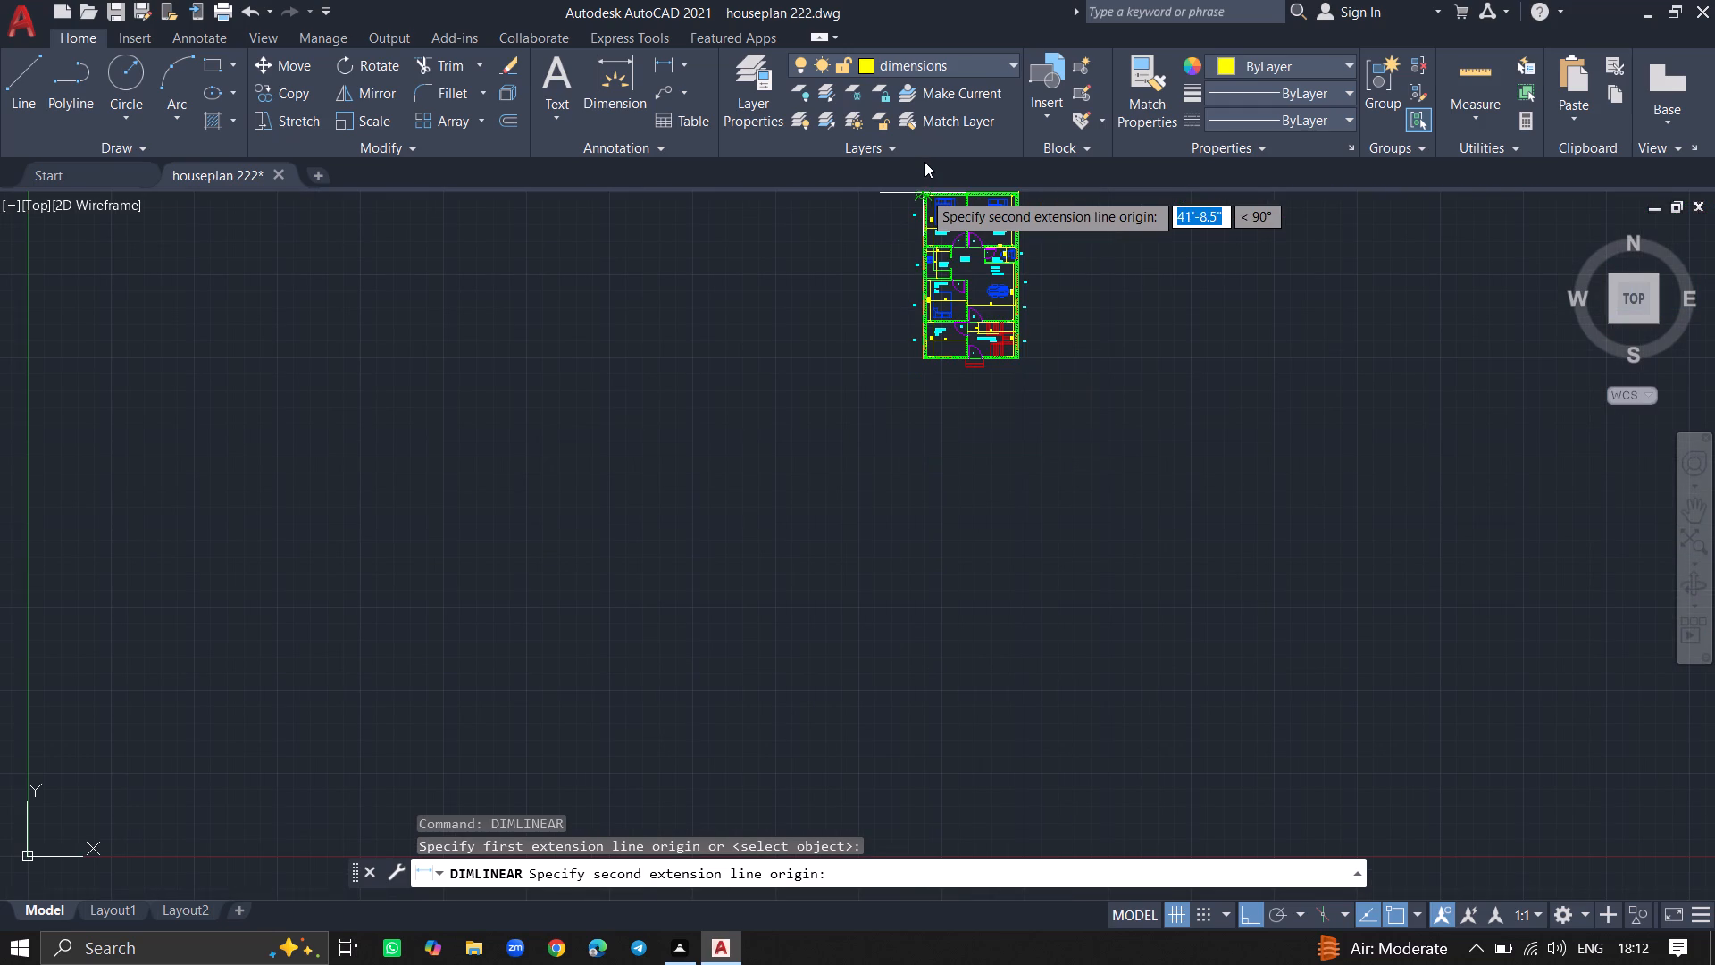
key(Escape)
Add a vertical linear dimension from the plan's top-left outer corner down to the bottom wall's inner face line, placed left of the window labels.
ctrl+scroll(940, 220, down, 3)
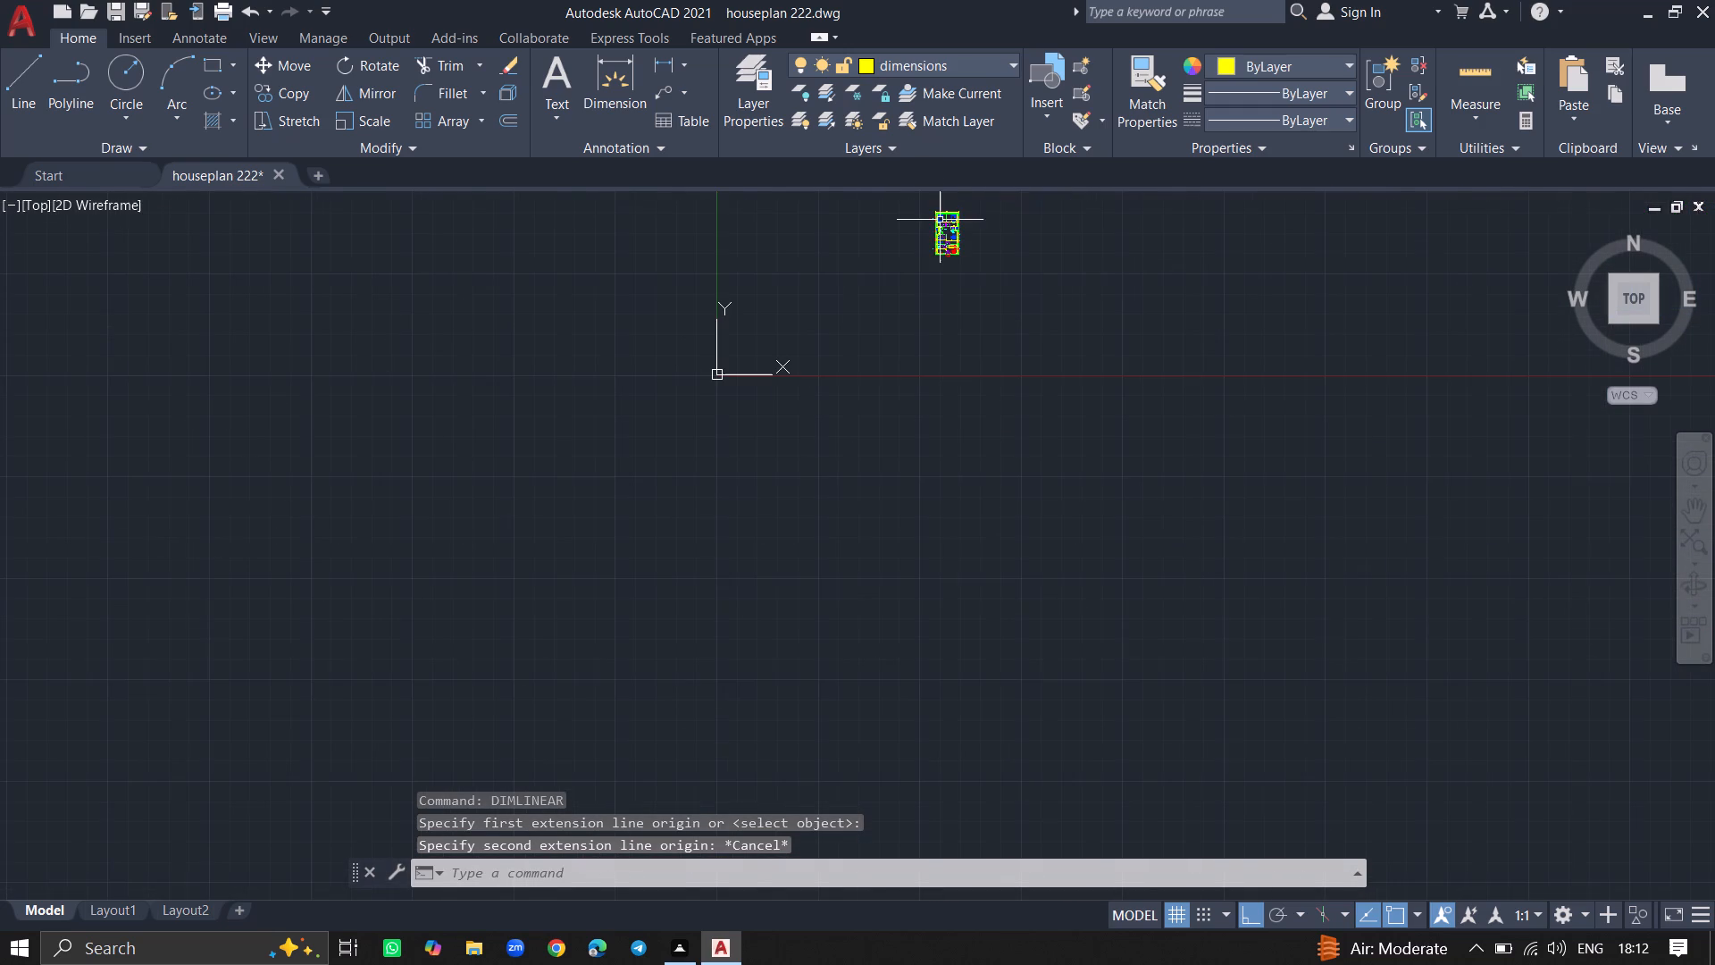
ctrl+scroll(941, 203, up, 3)
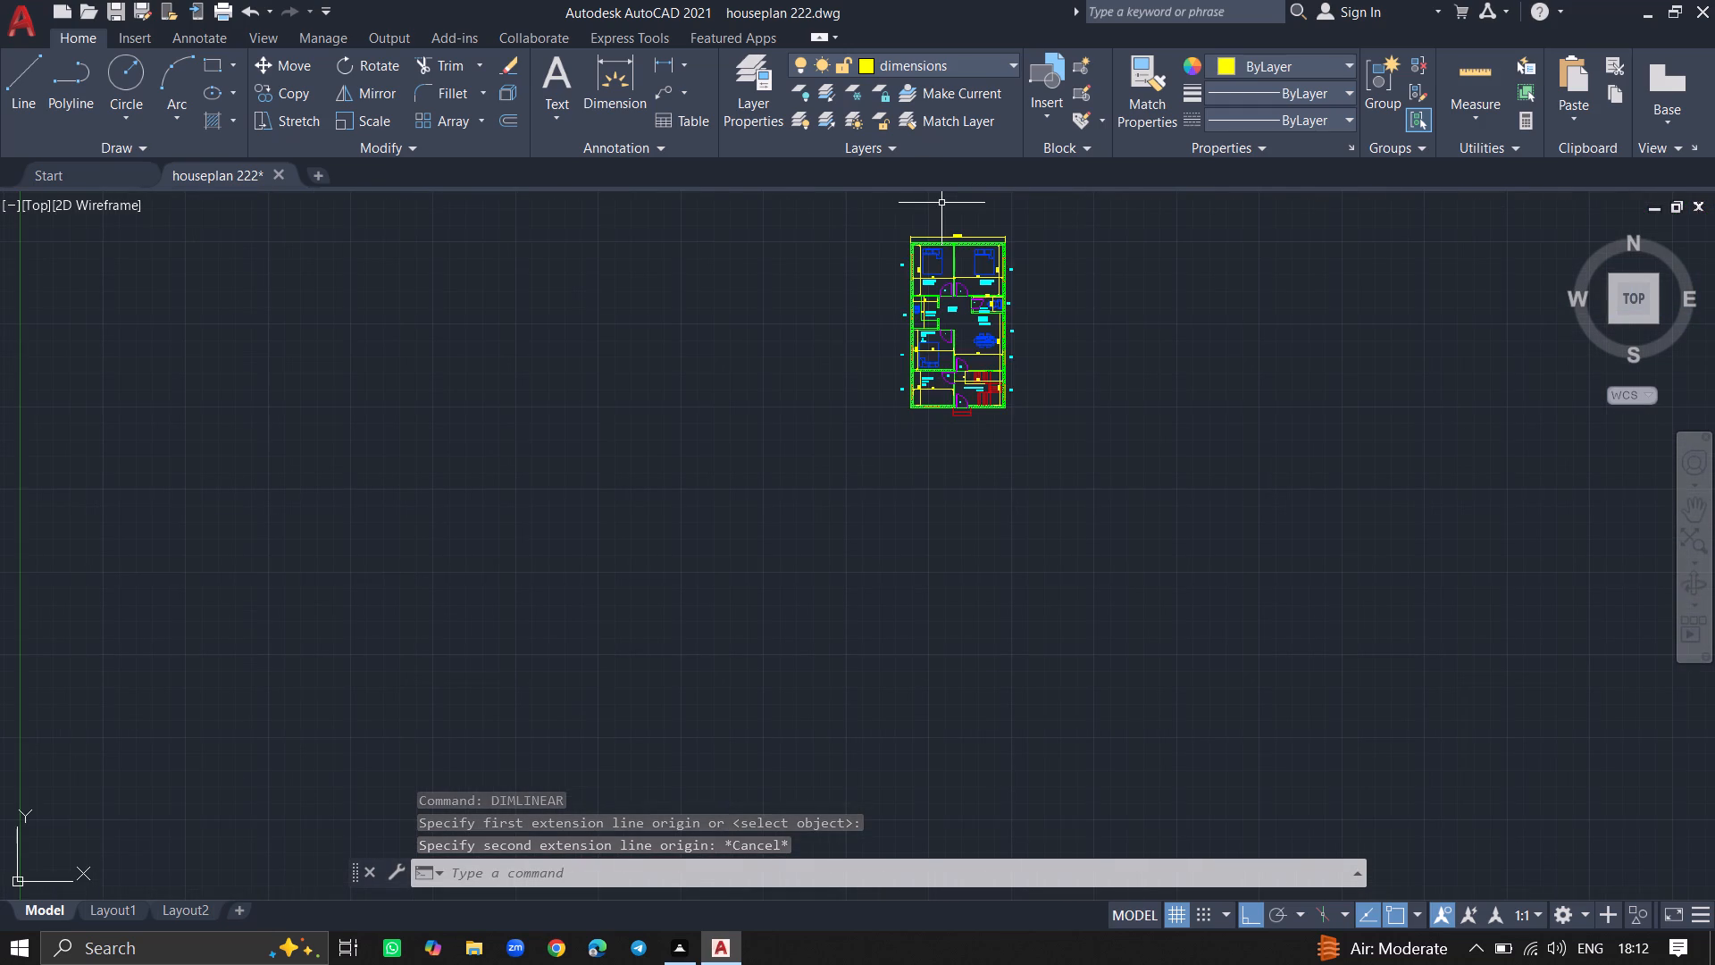
ctrl+scroll(941, 203, up, 3)
ctrl+scroll(941, 203, down, 1)
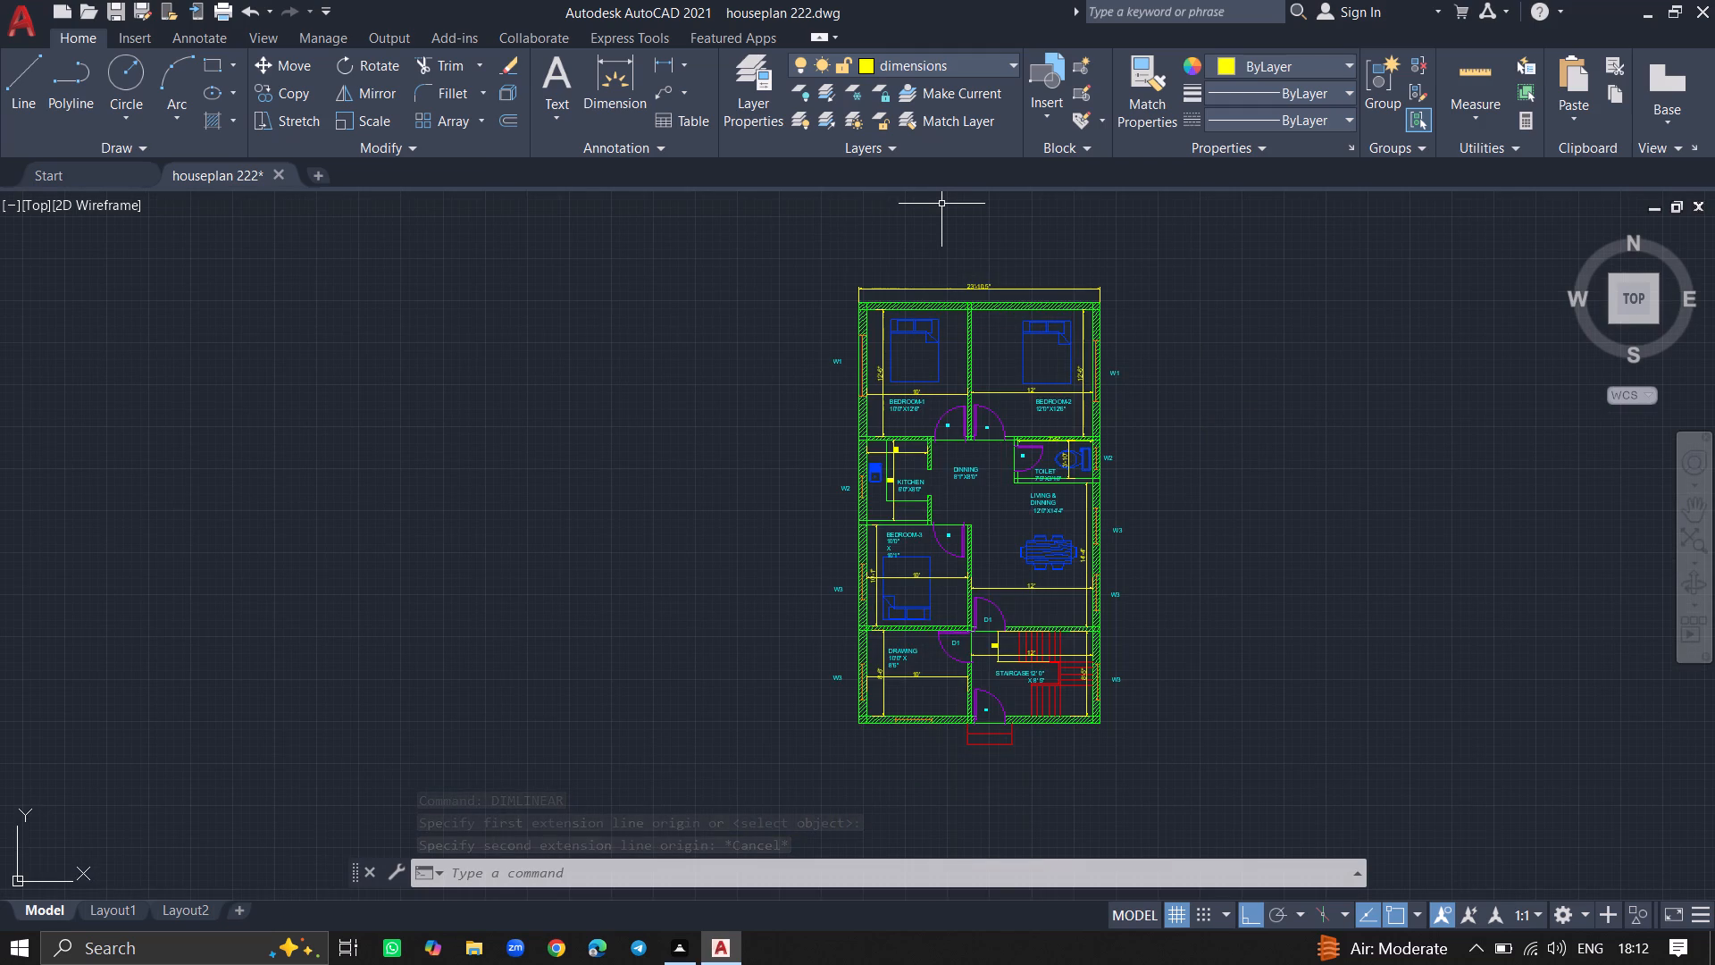
text(DIMLIN)
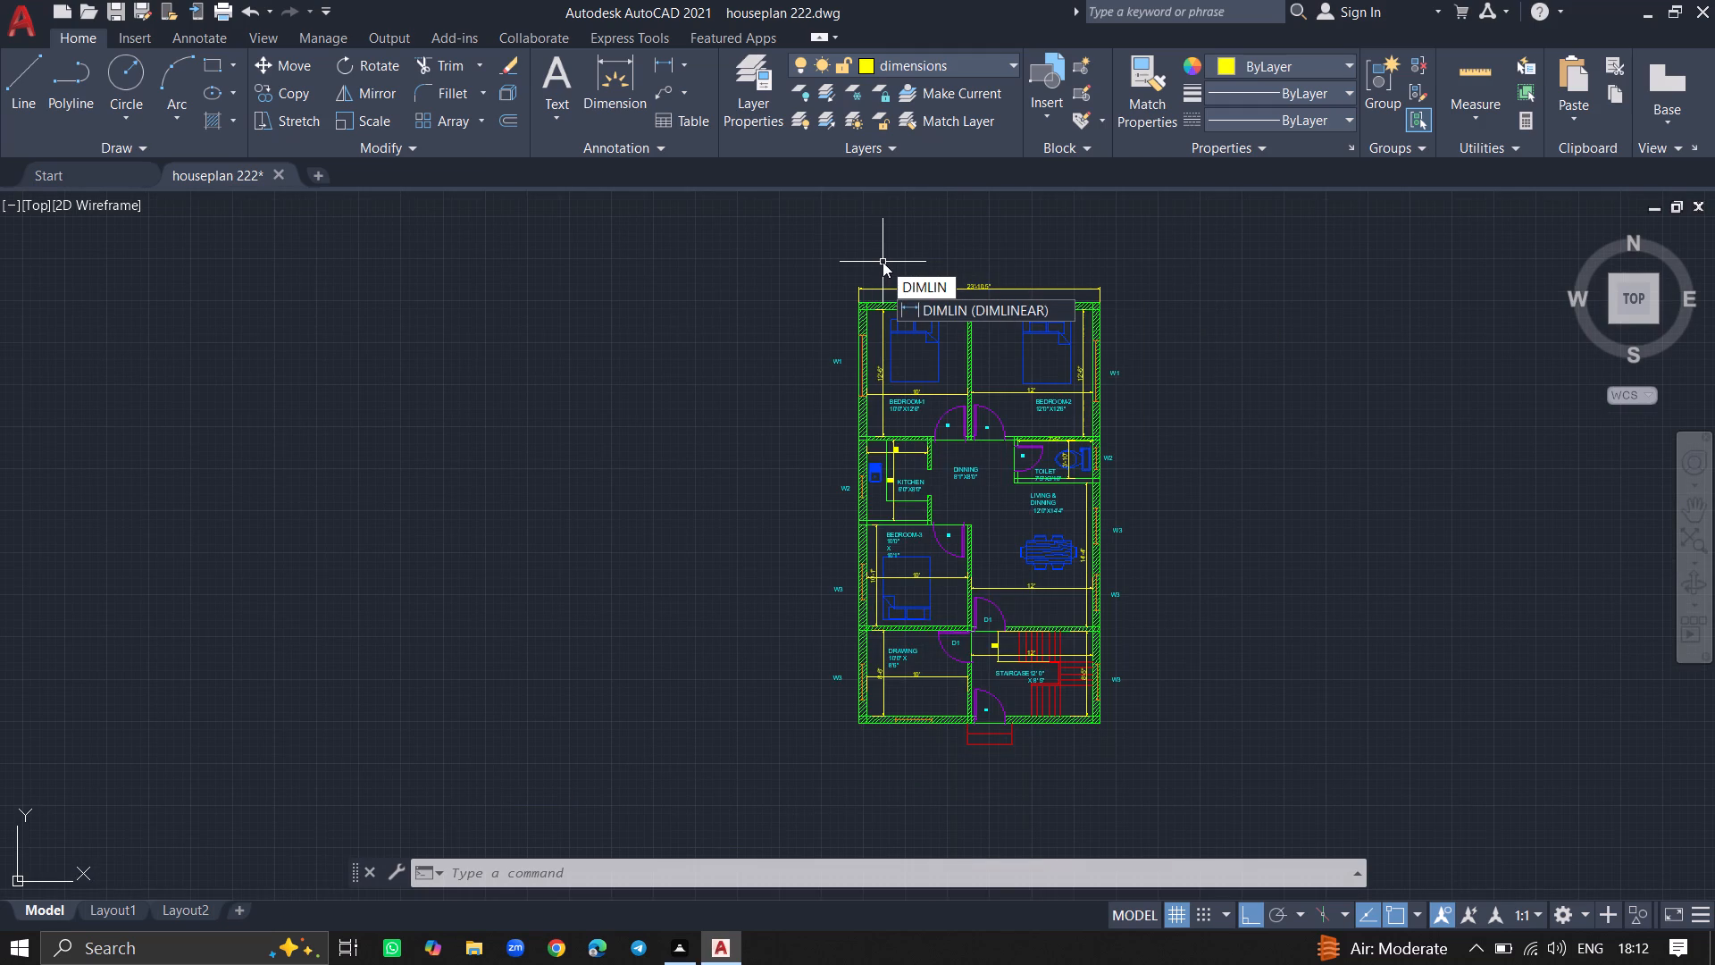
click(925, 306)
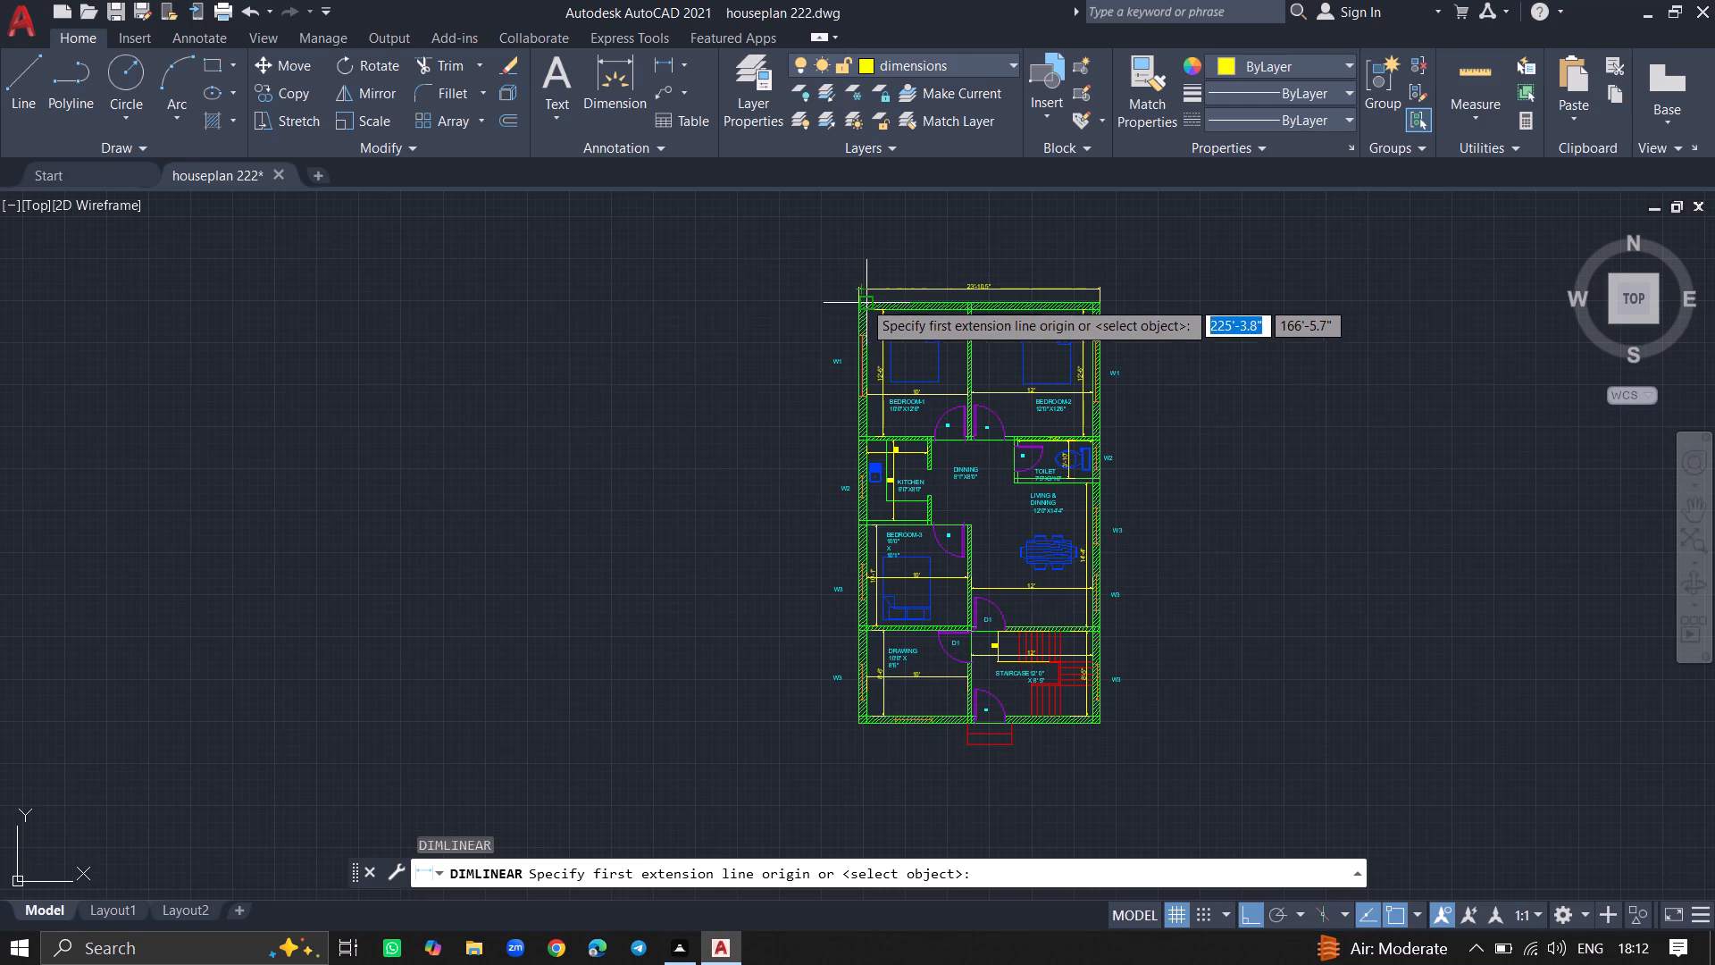
click(854, 300)
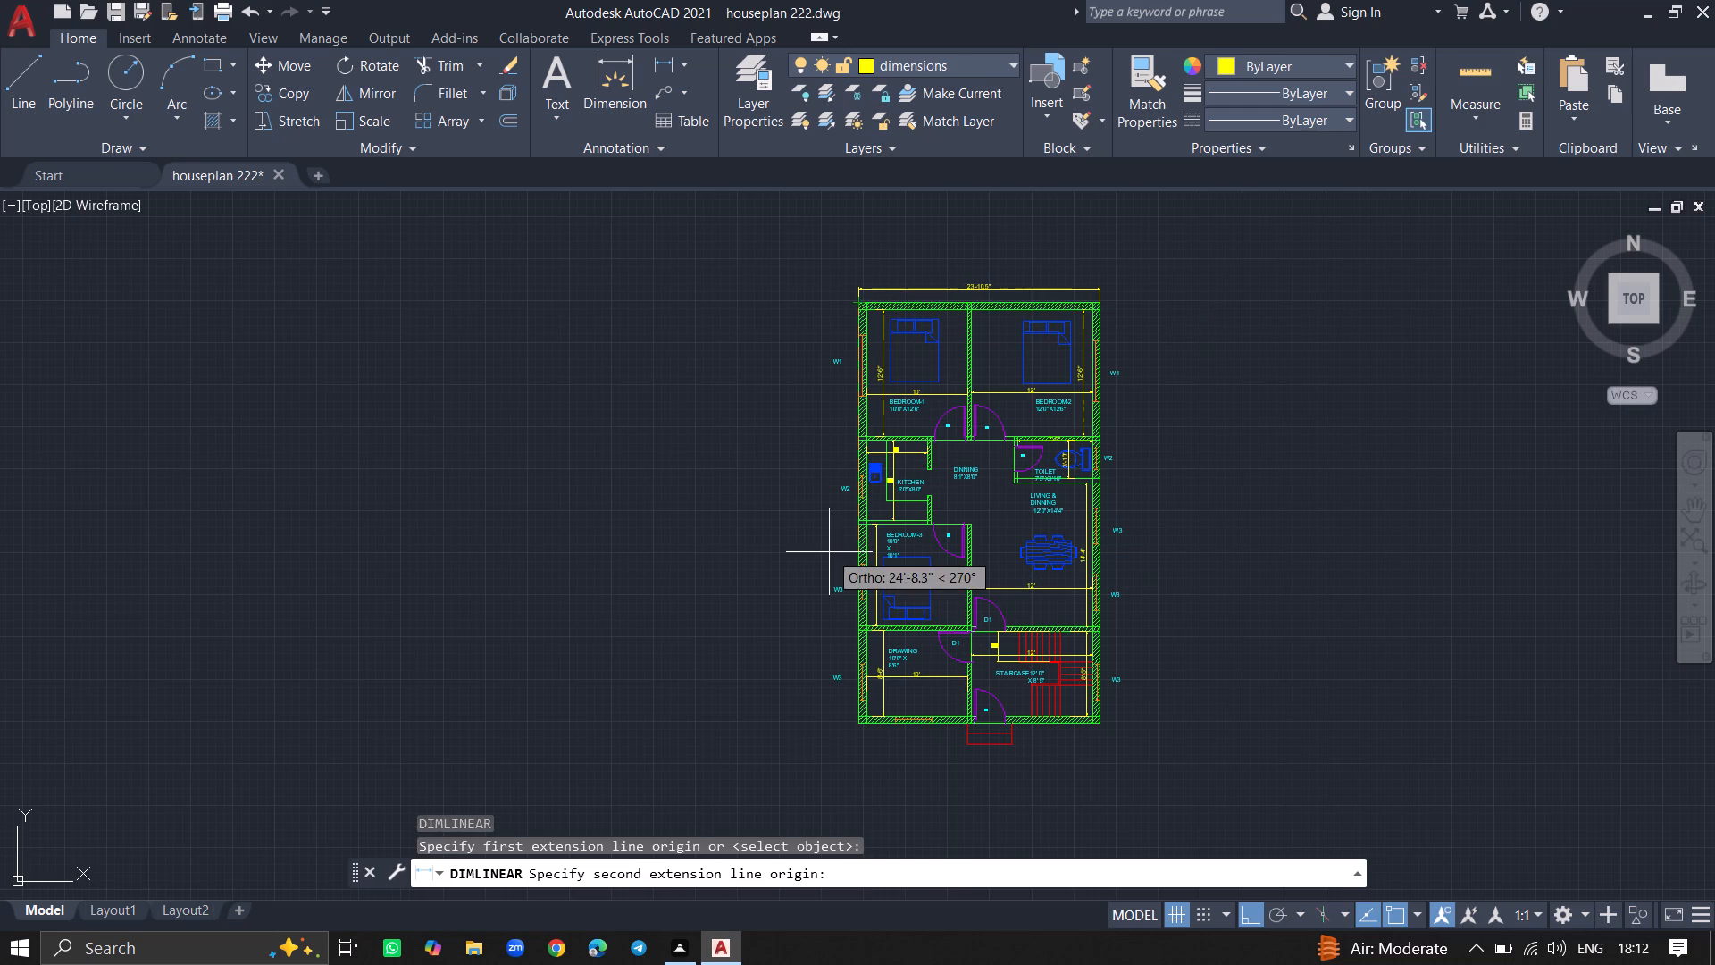
click(856, 720)
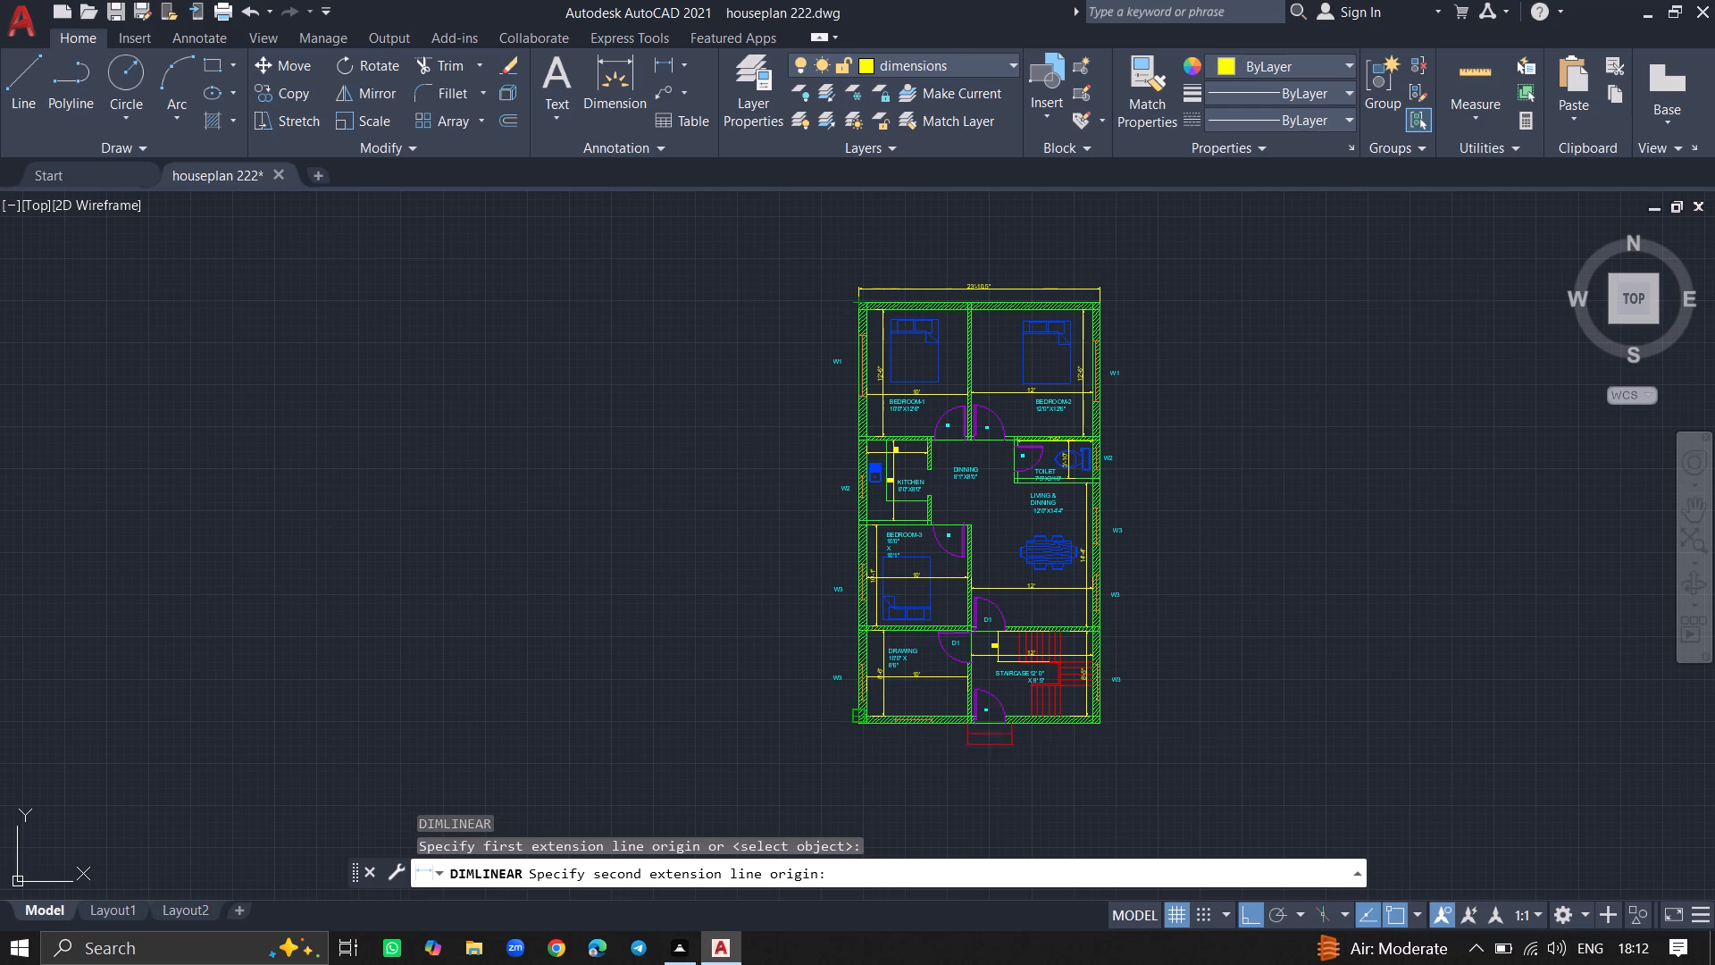
click(784, 739)
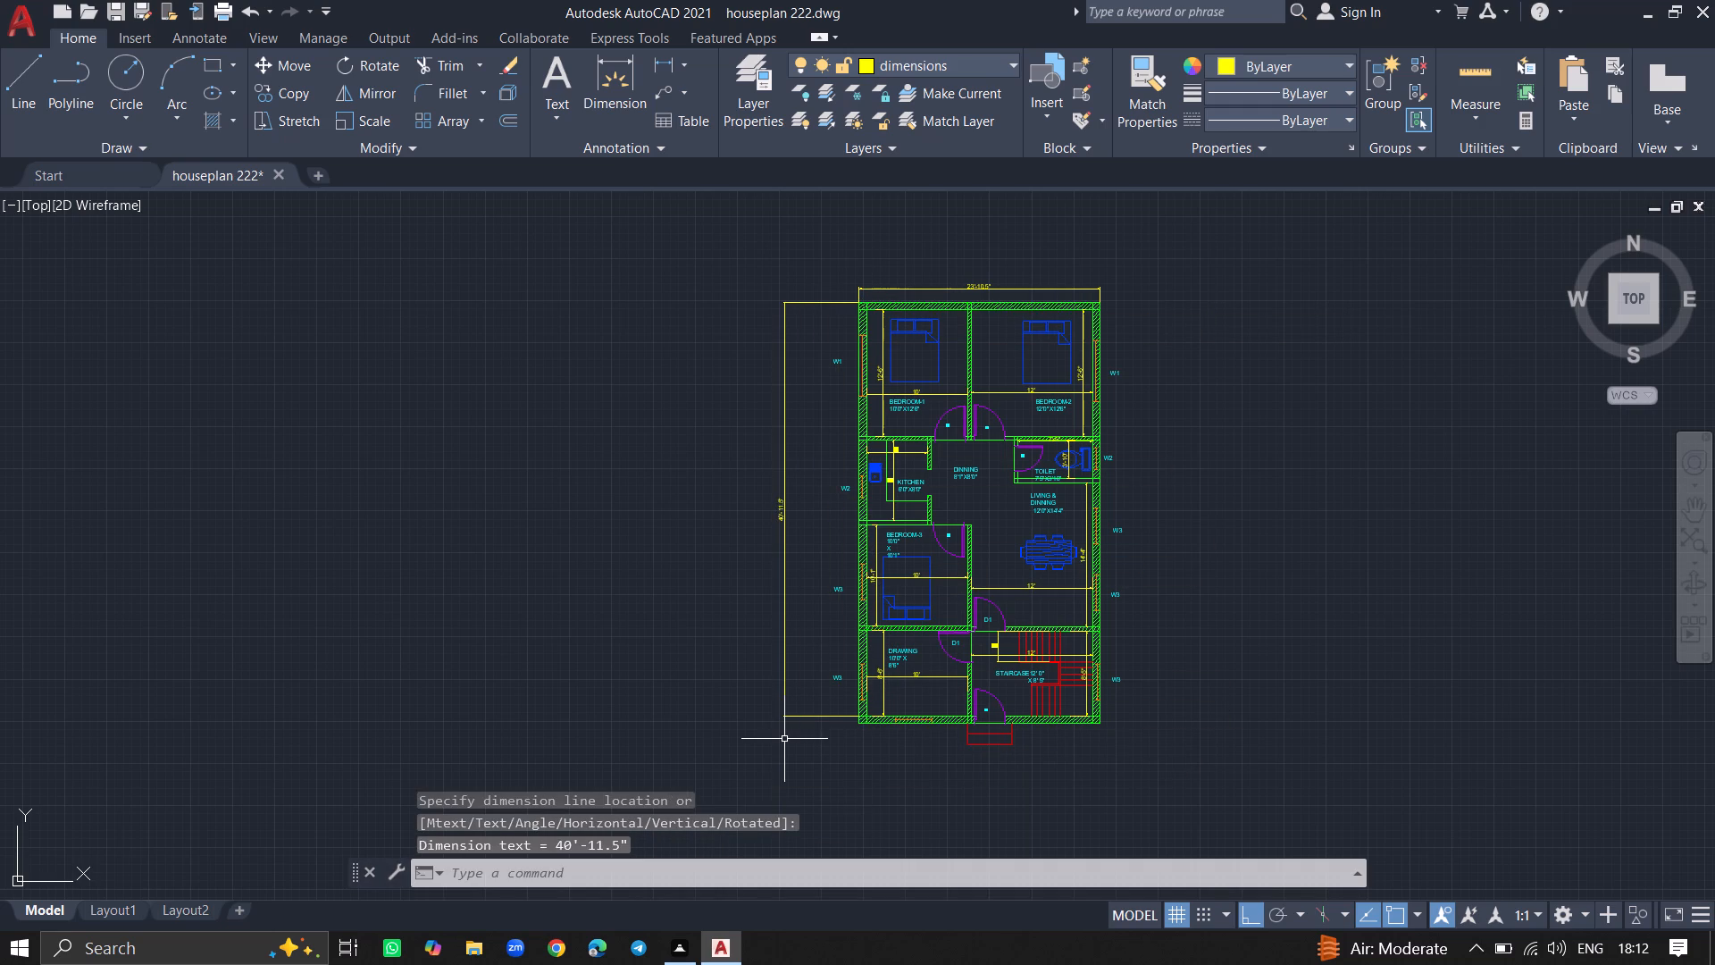
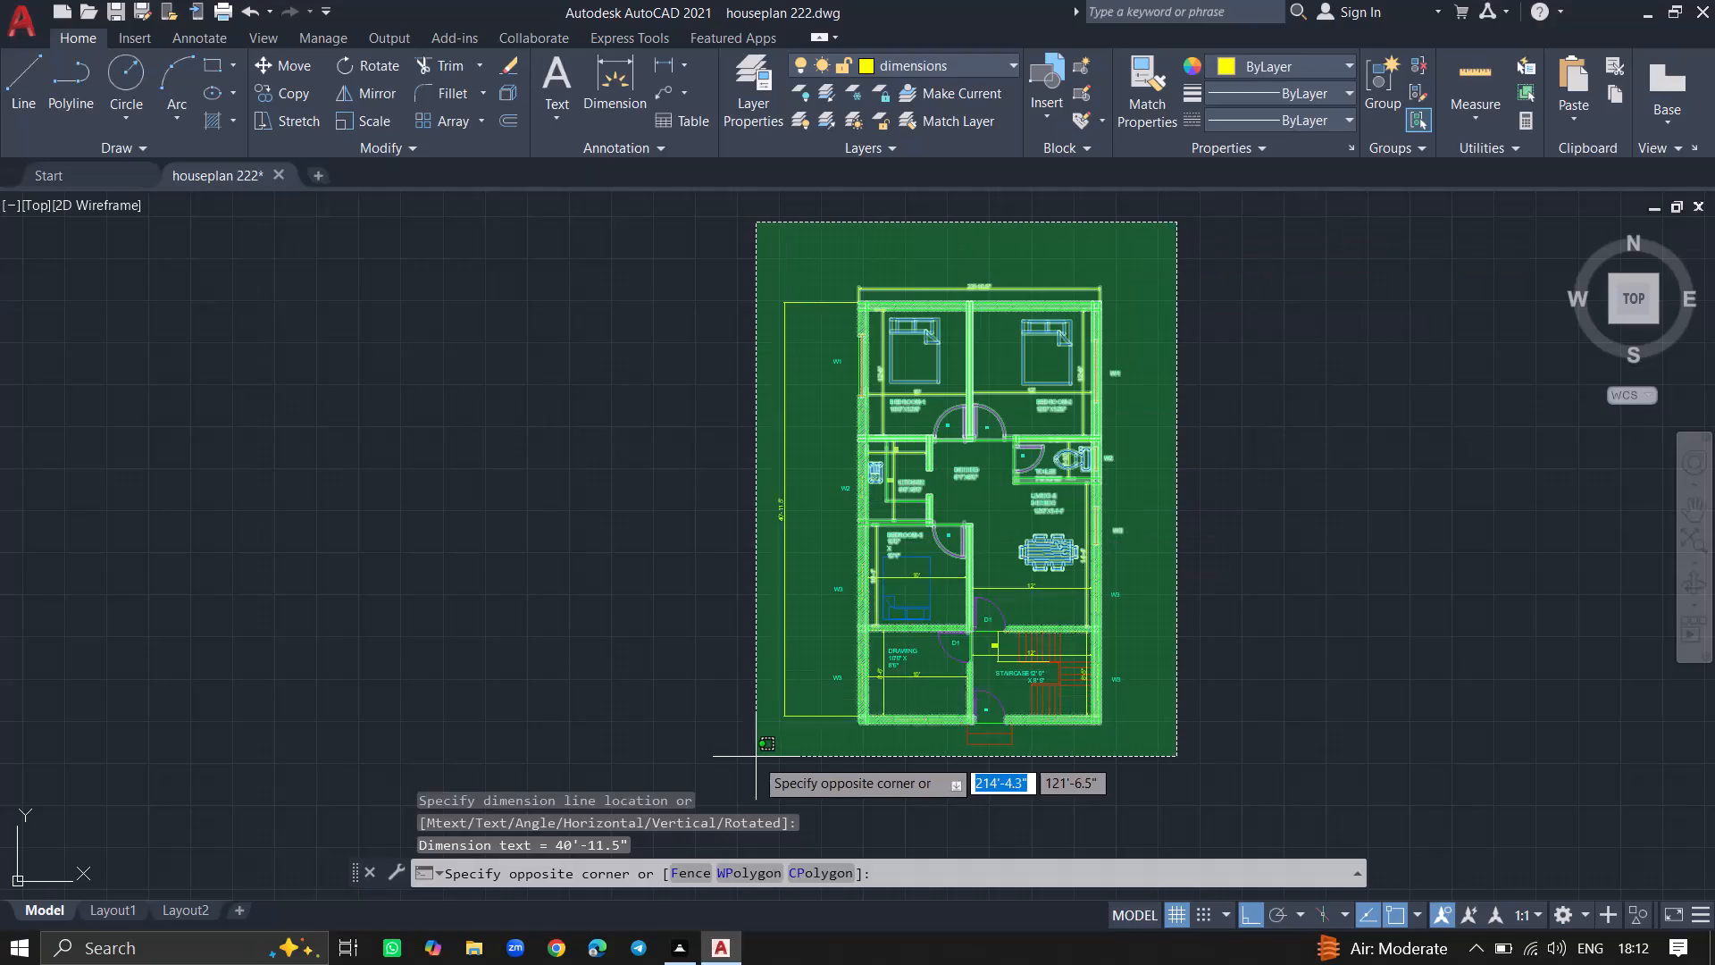
Select the whole house plan and review the text settings of the ISO-25 dimension style without changing them.
click(754, 762)
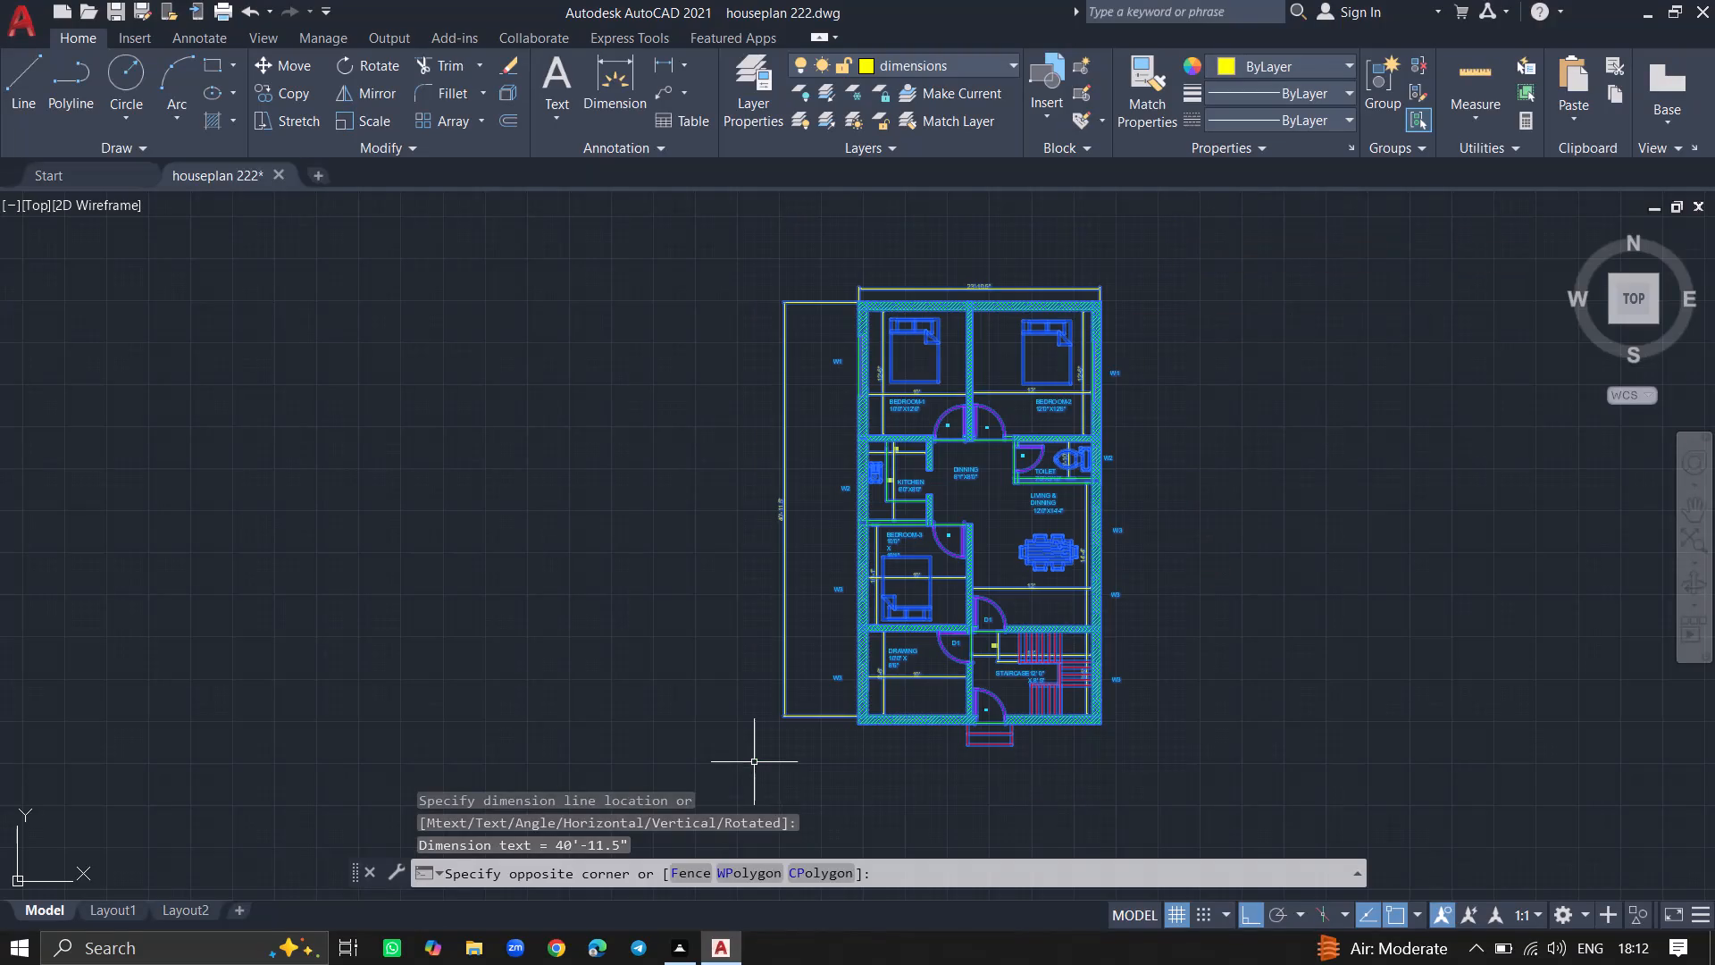
key(d)
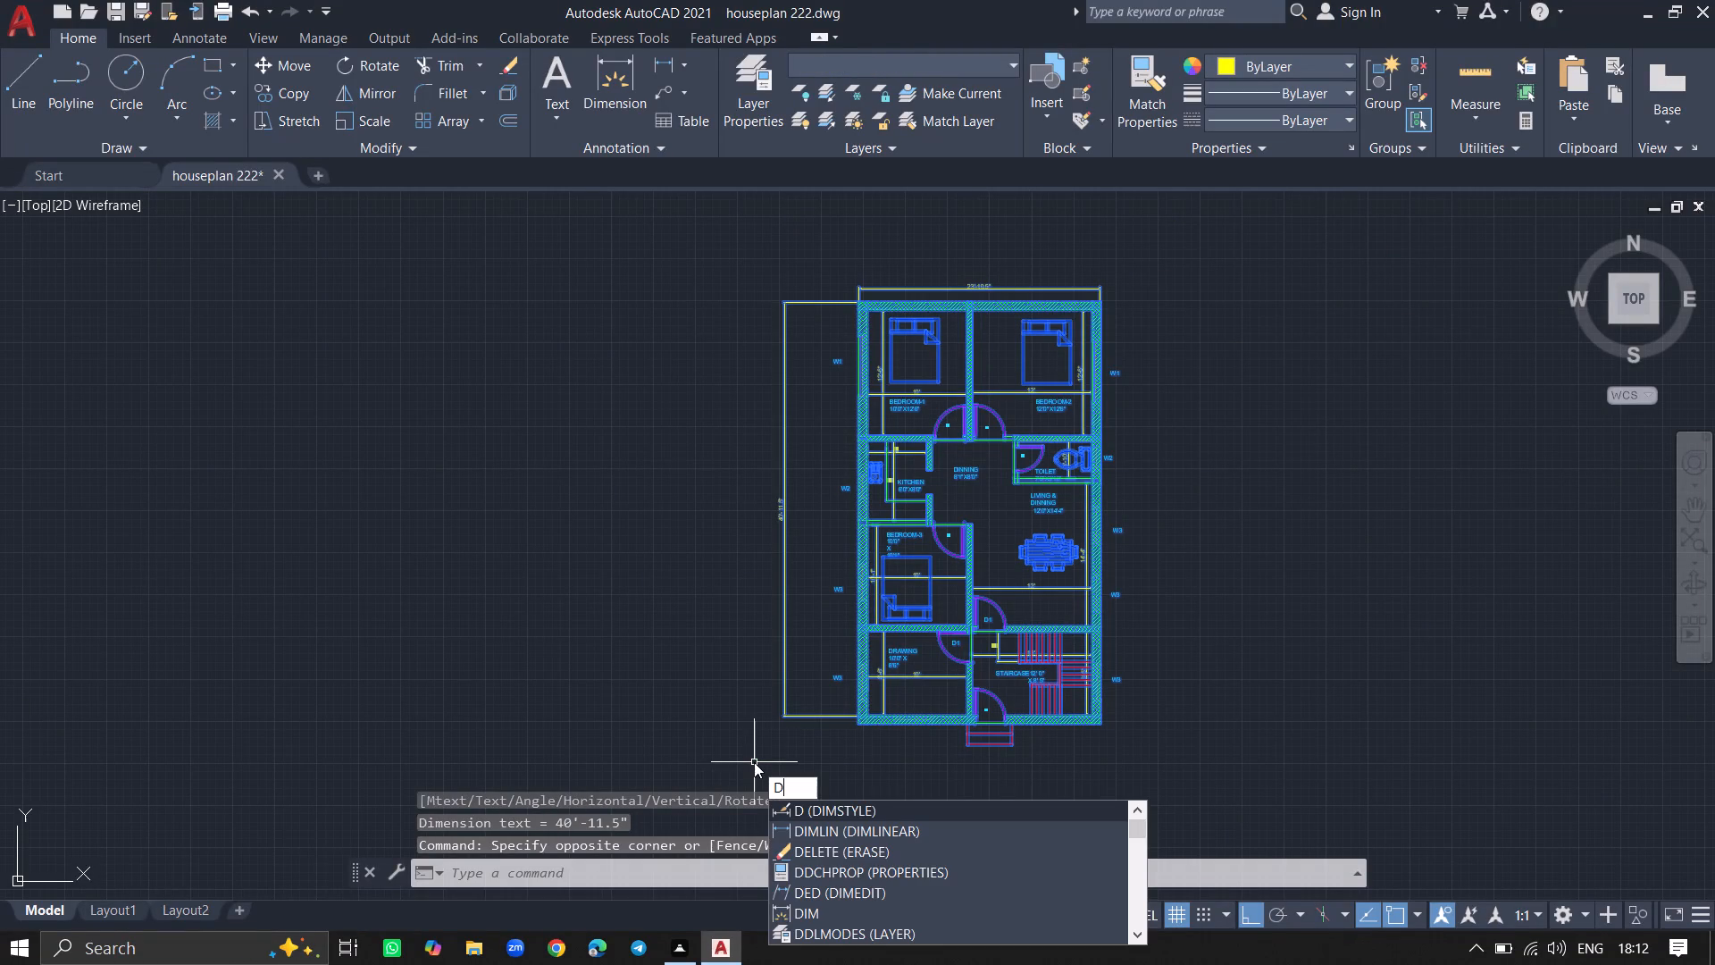
key(Return)
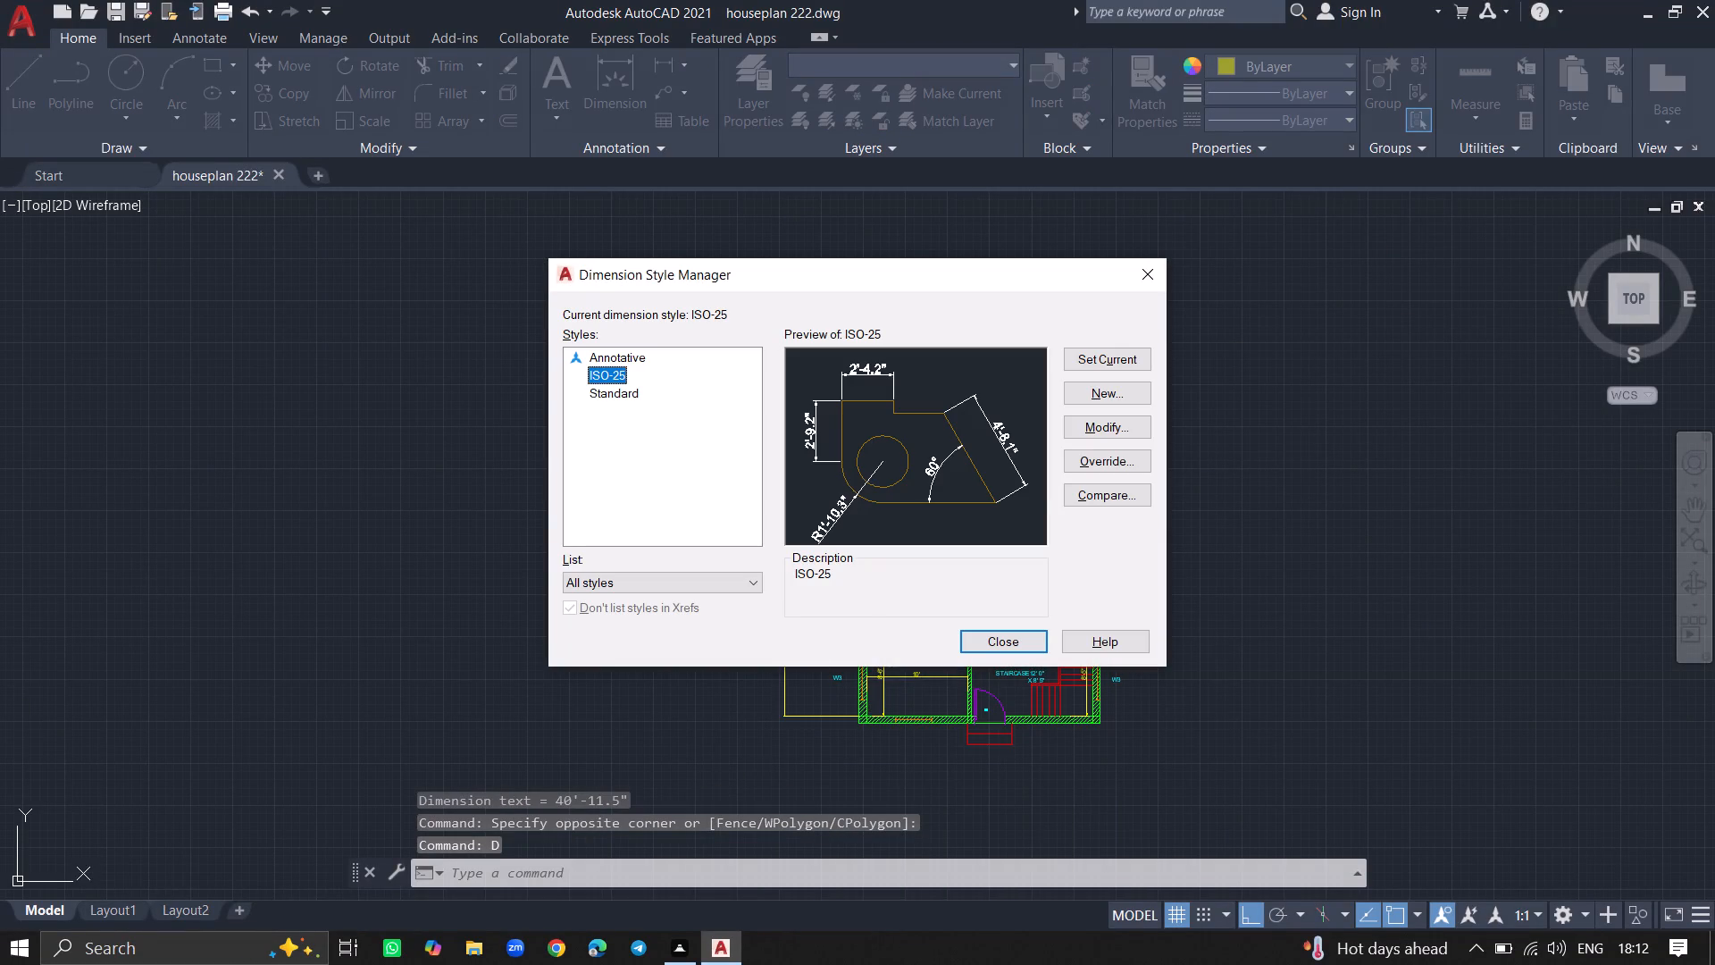
click(1092, 429)
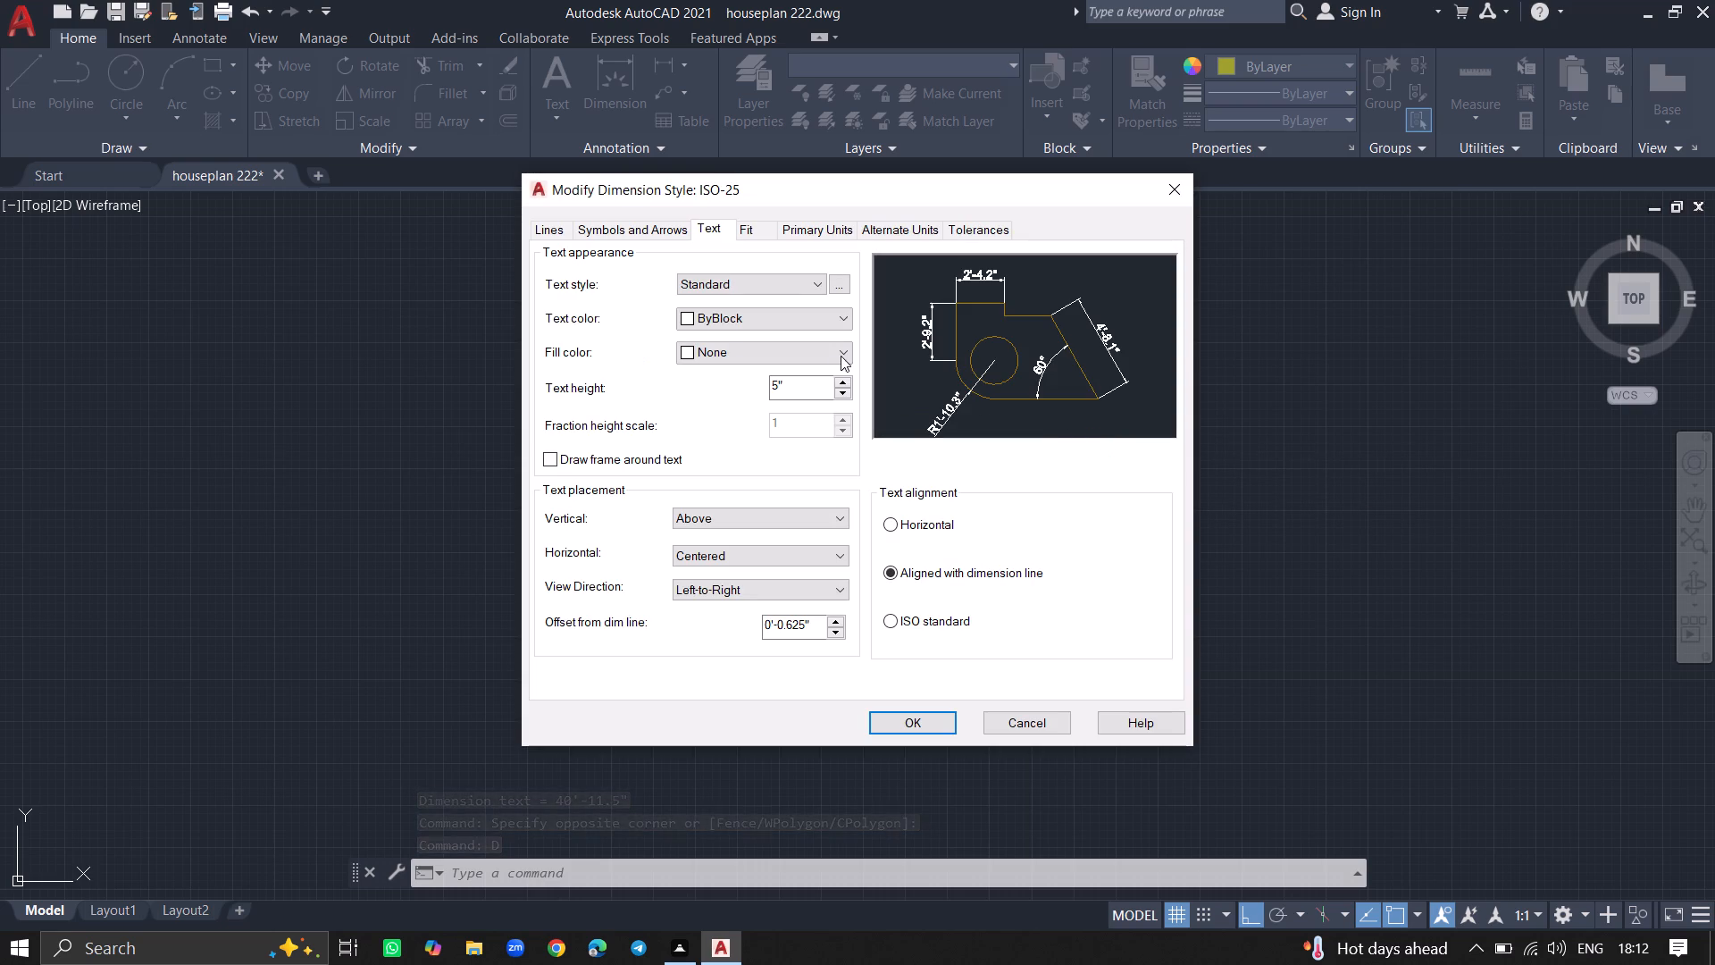
click(712, 228)
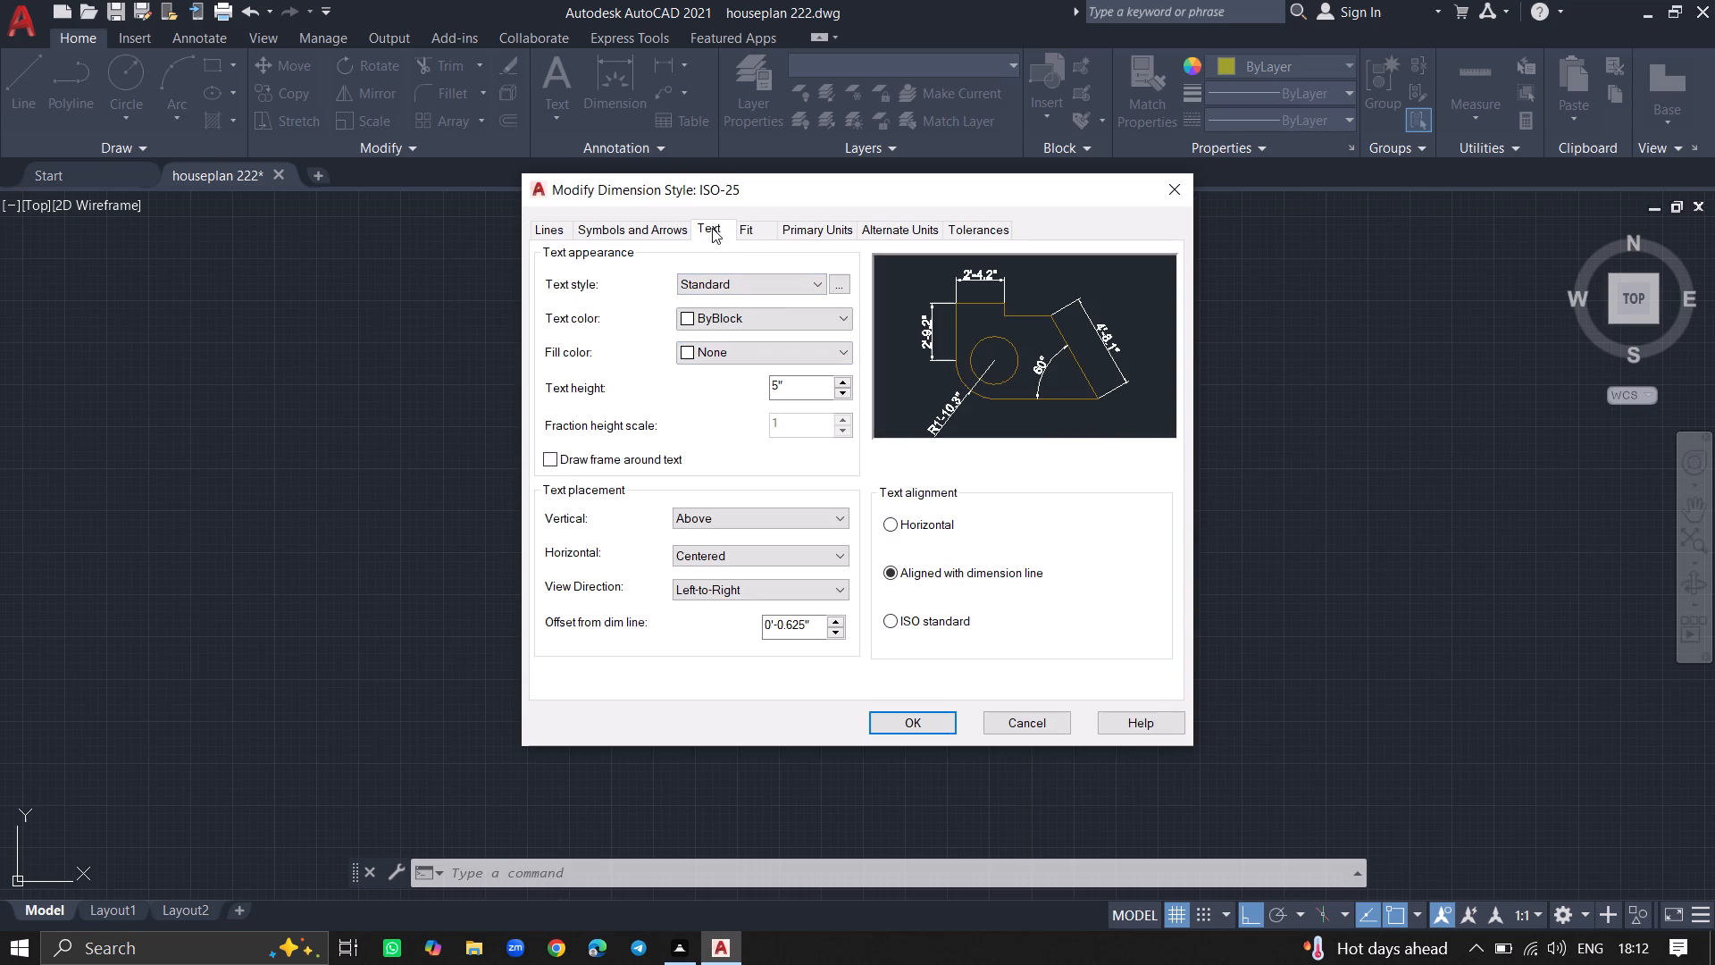
triple_click(712, 228)
click(1178, 196)
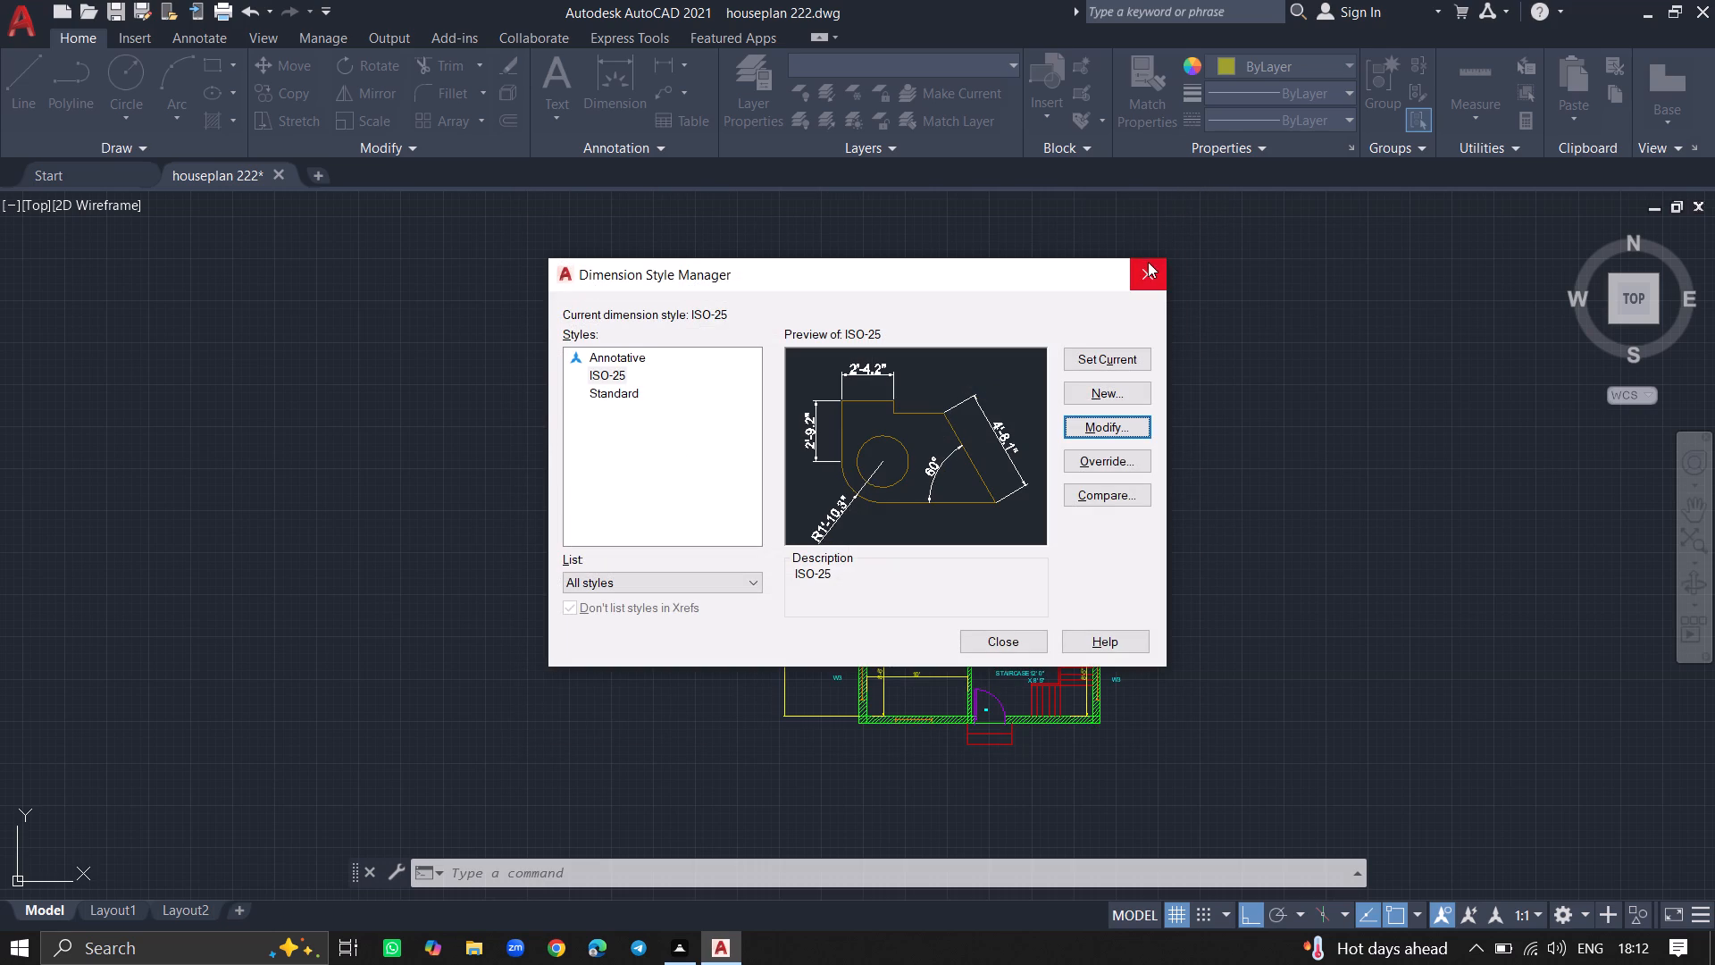
click(1148, 262)
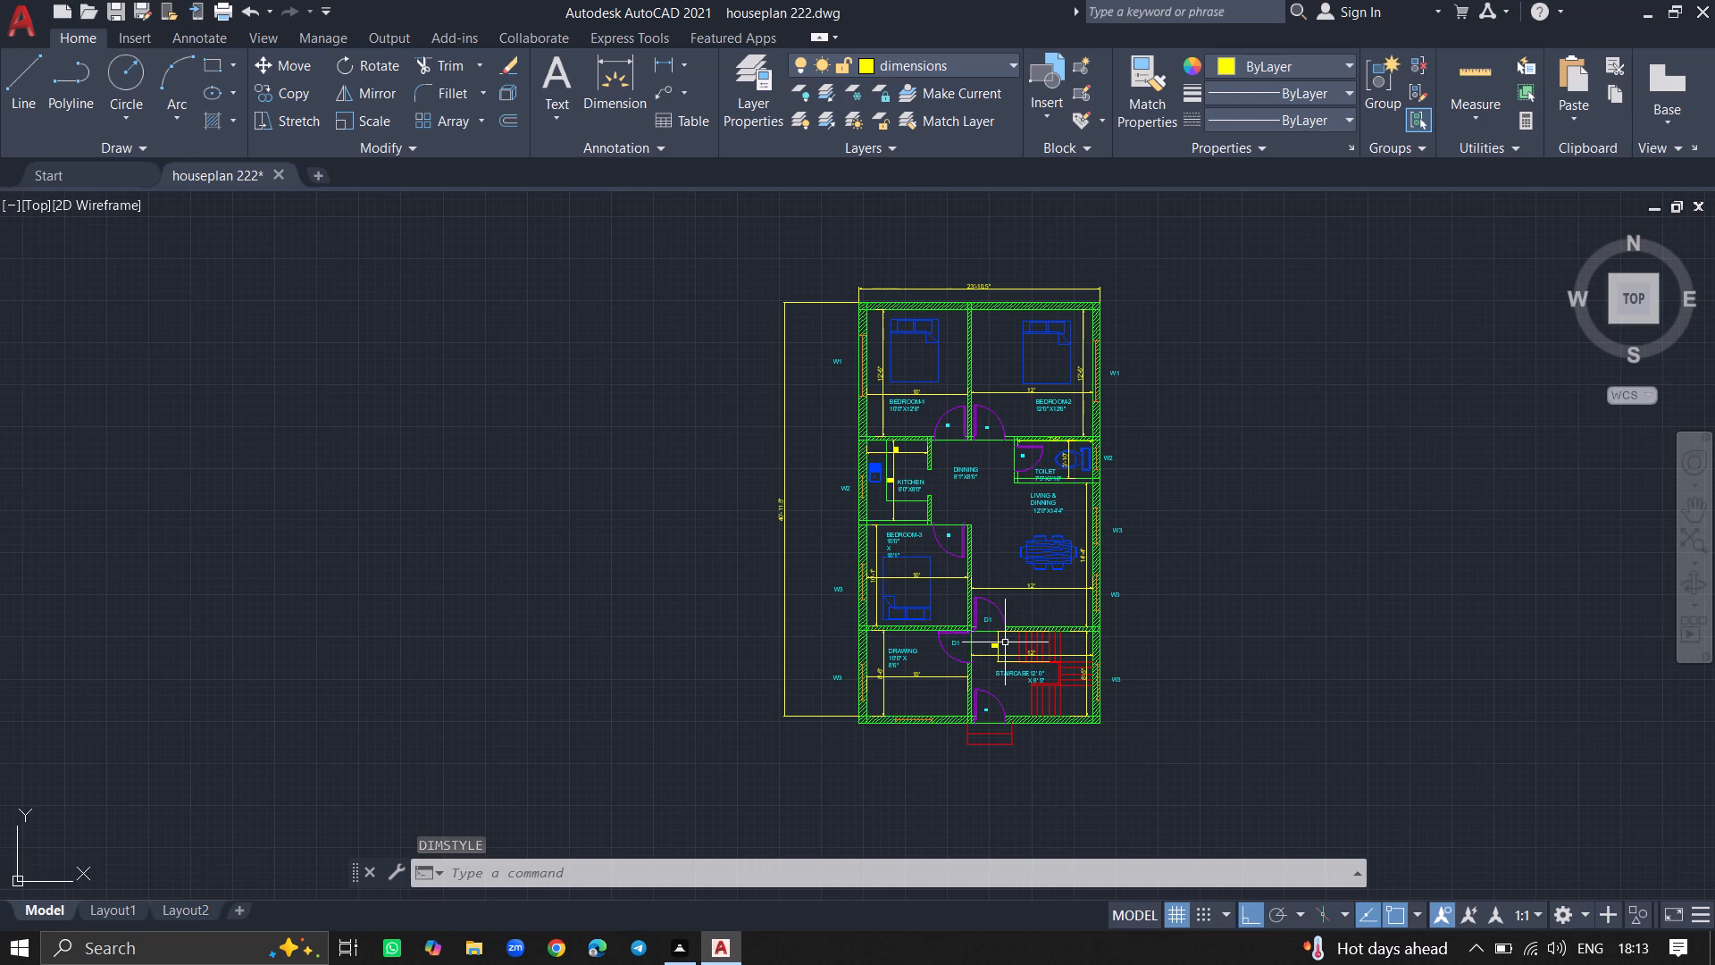
Examine the properties of the staircase room's three dimensions, from text and fit settings through primary units, alternate units and tolerances.
ctrl+scroll(991, 634, up, 3)
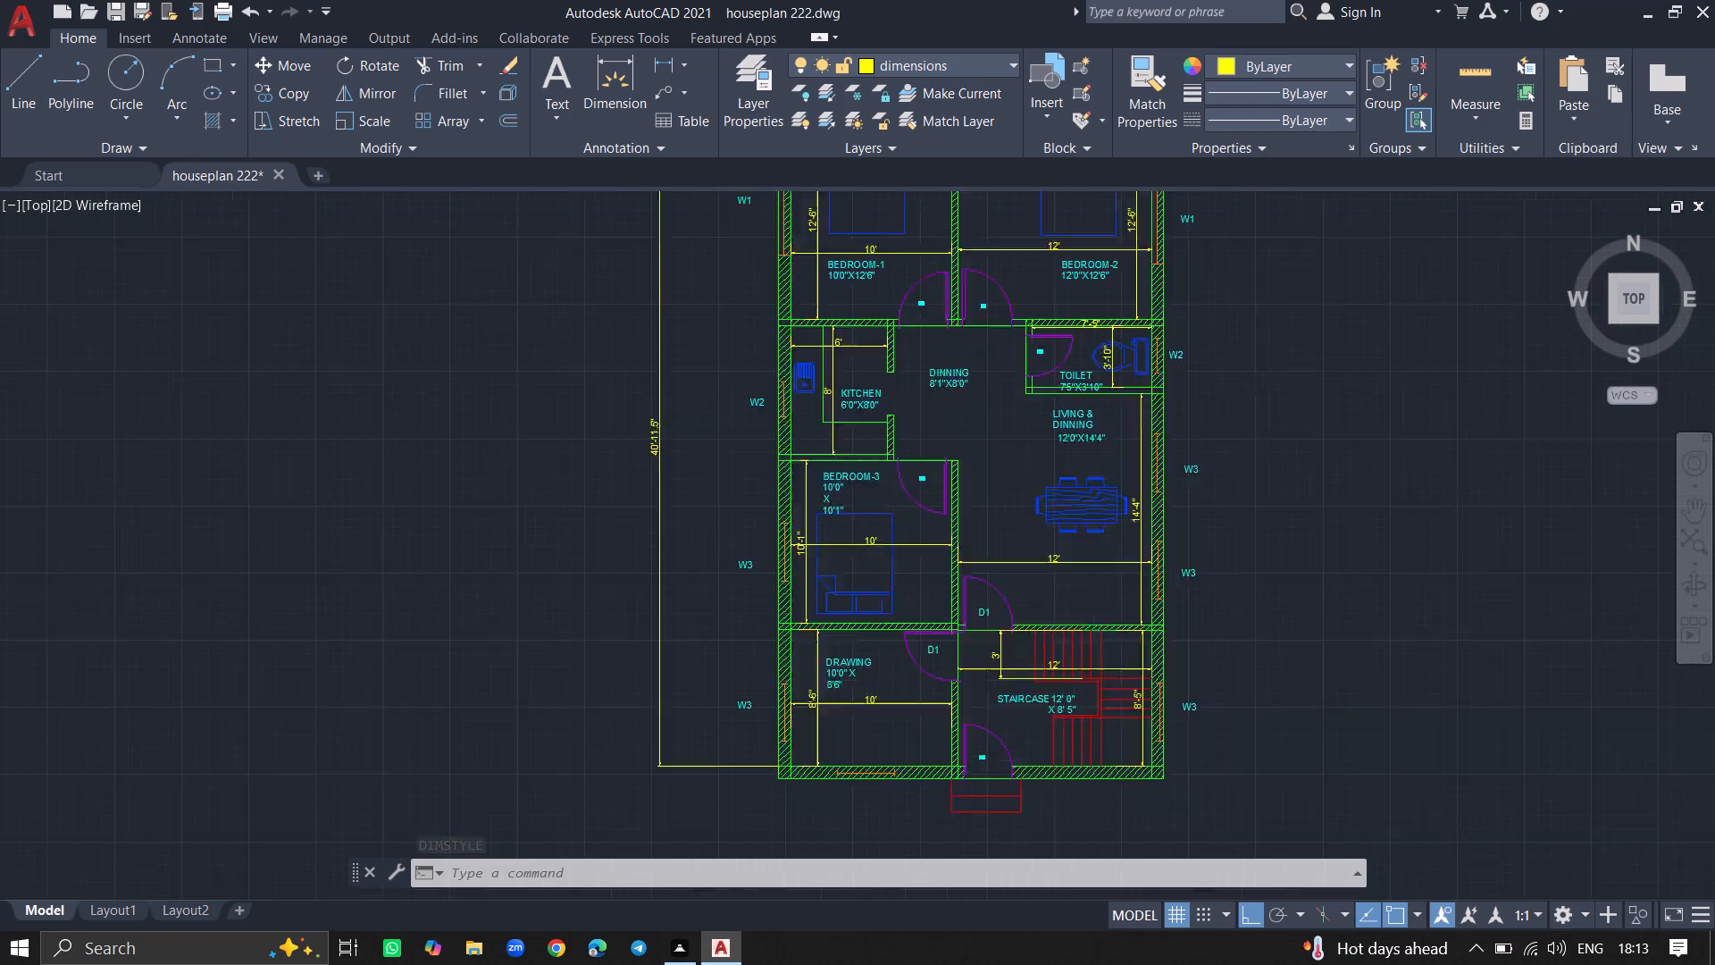
click(1007, 668)
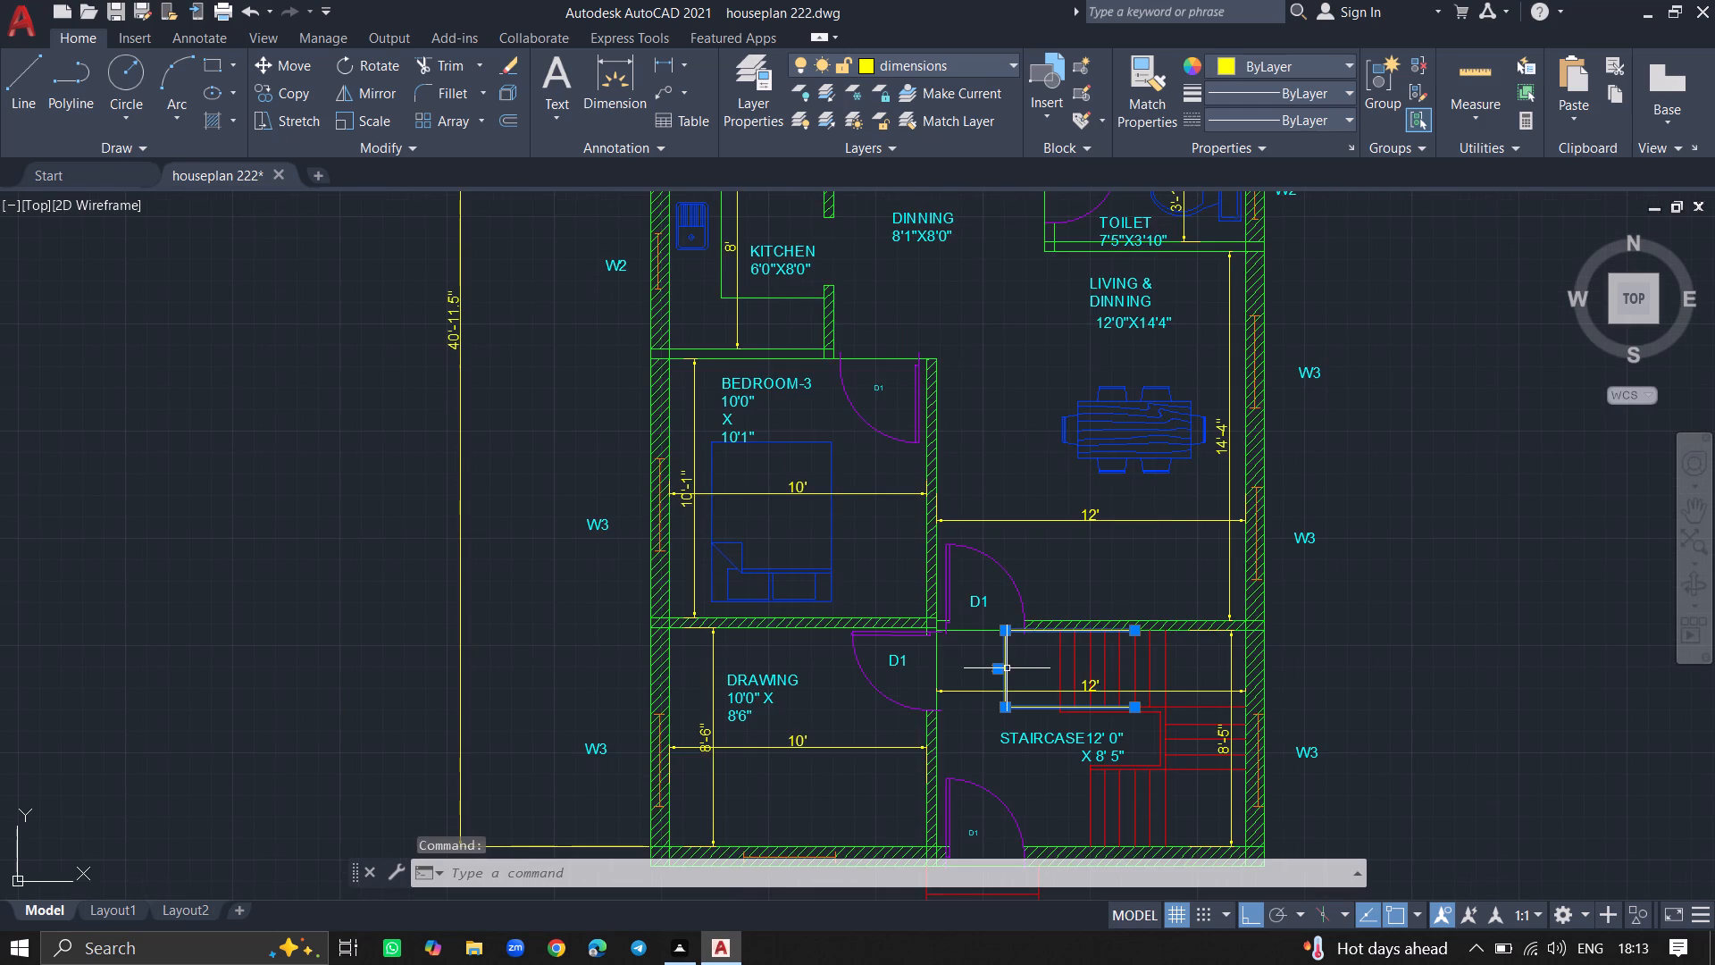
click(983, 691)
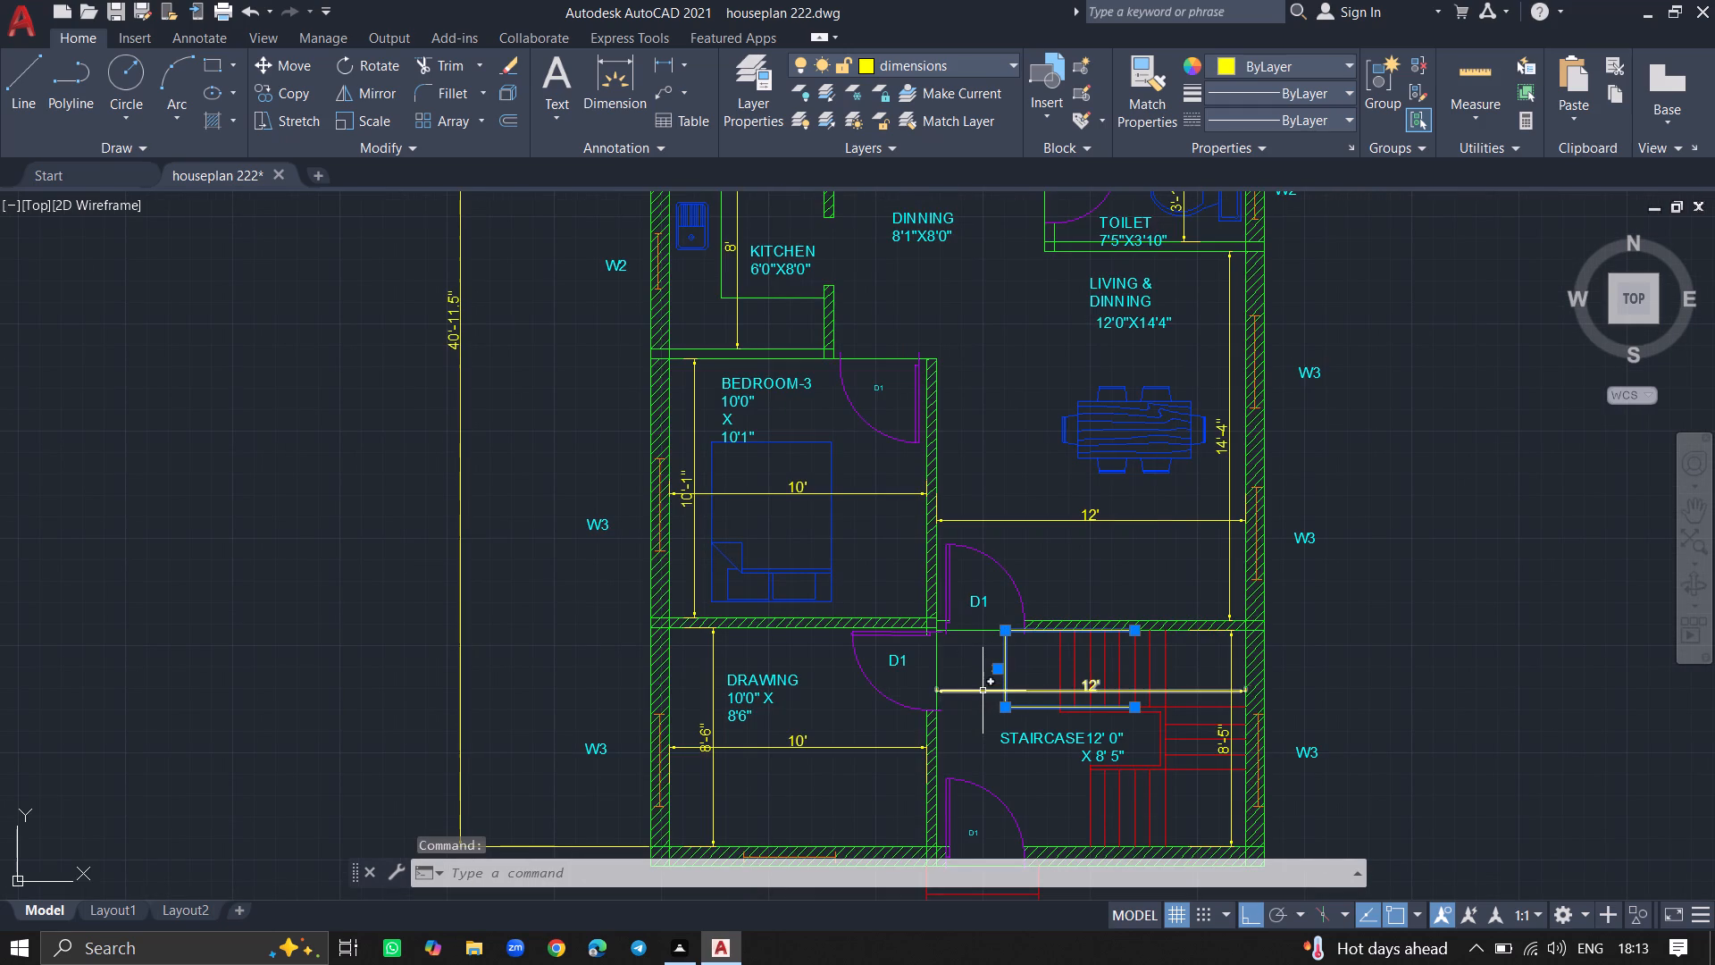
click(1231, 662)
text(PR)
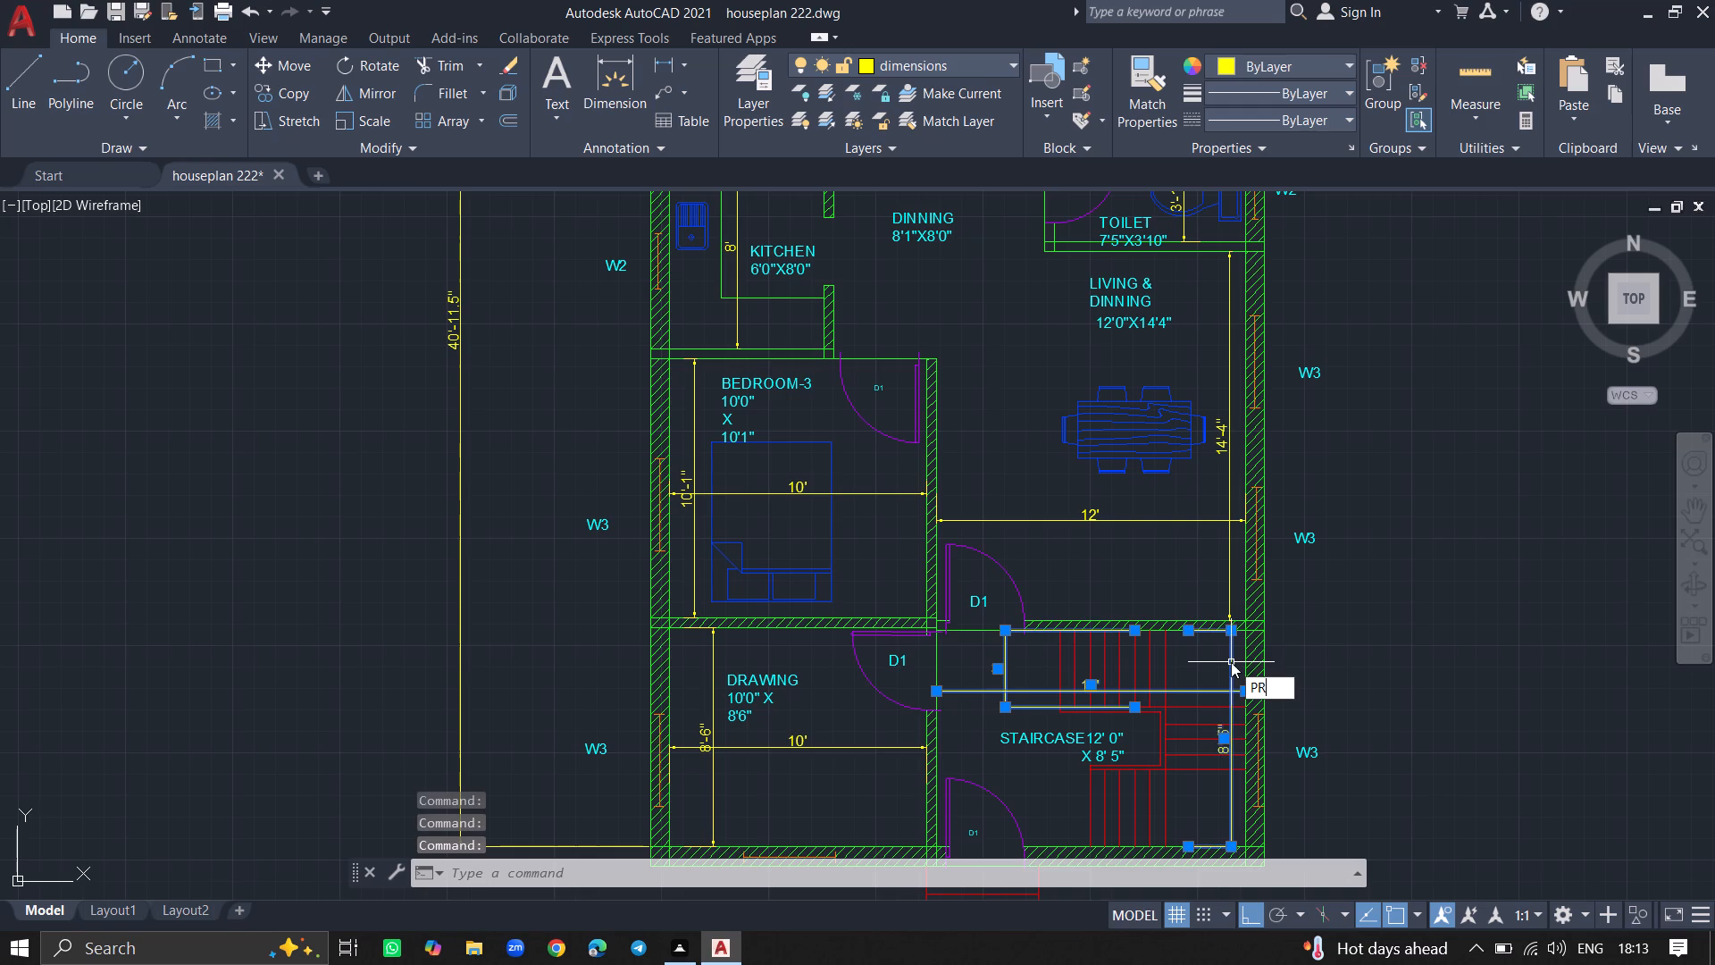
key(Return)
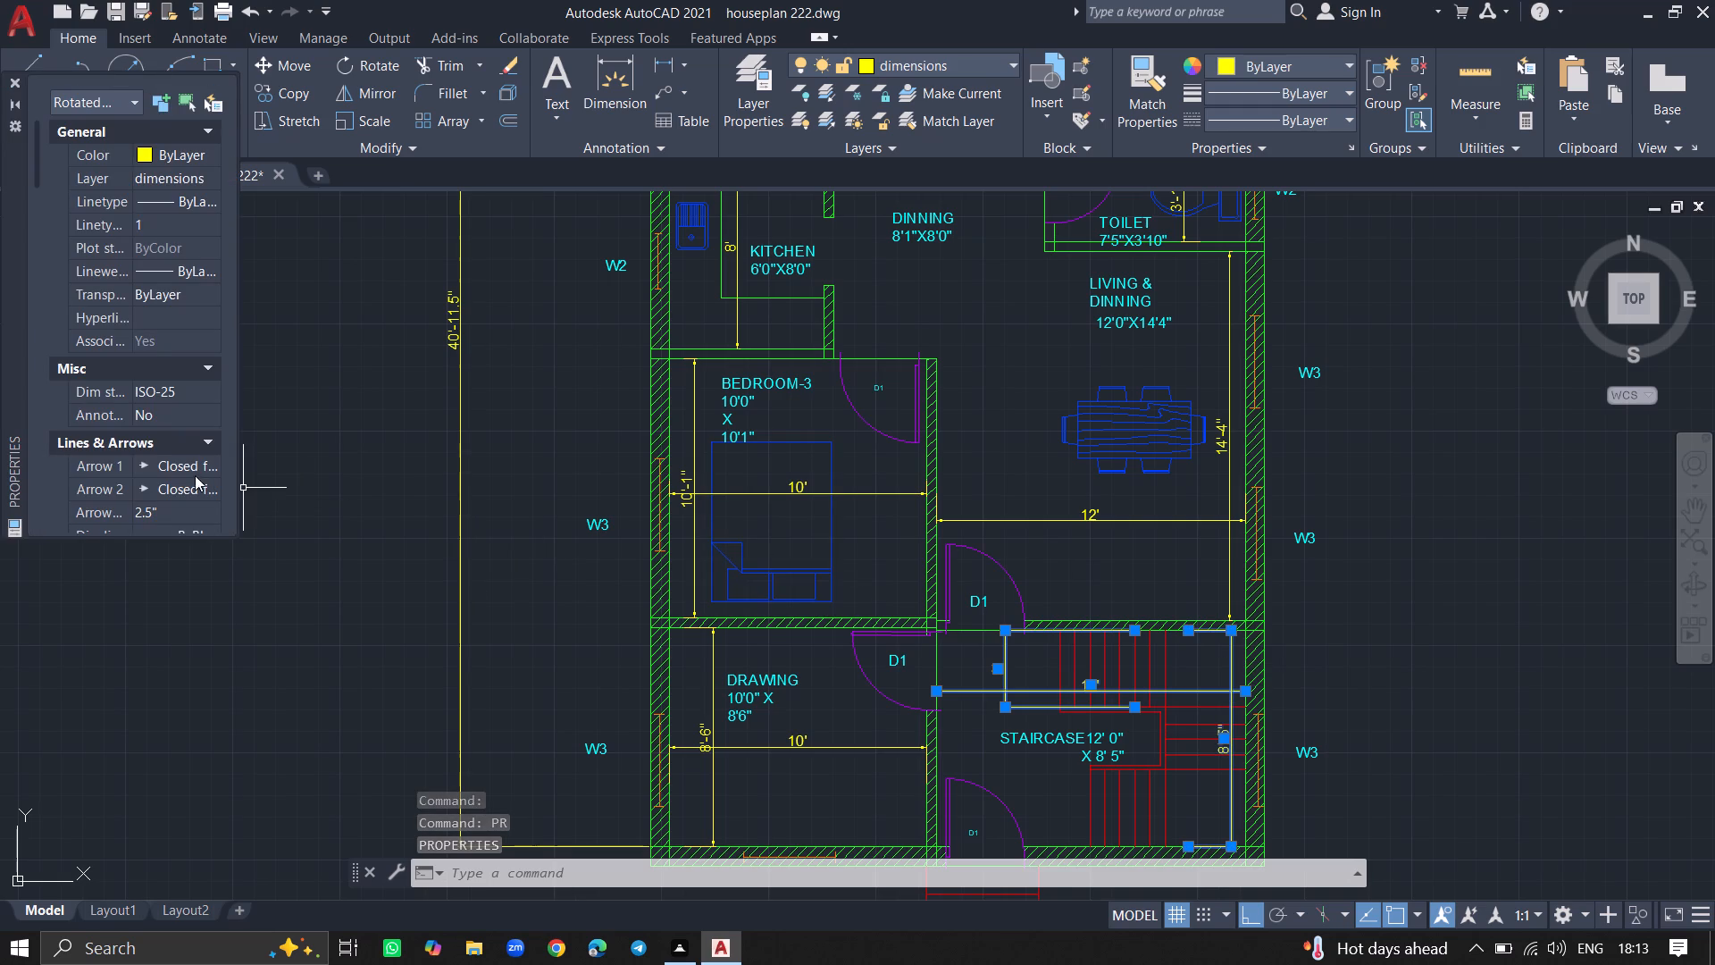
click(37, 328)
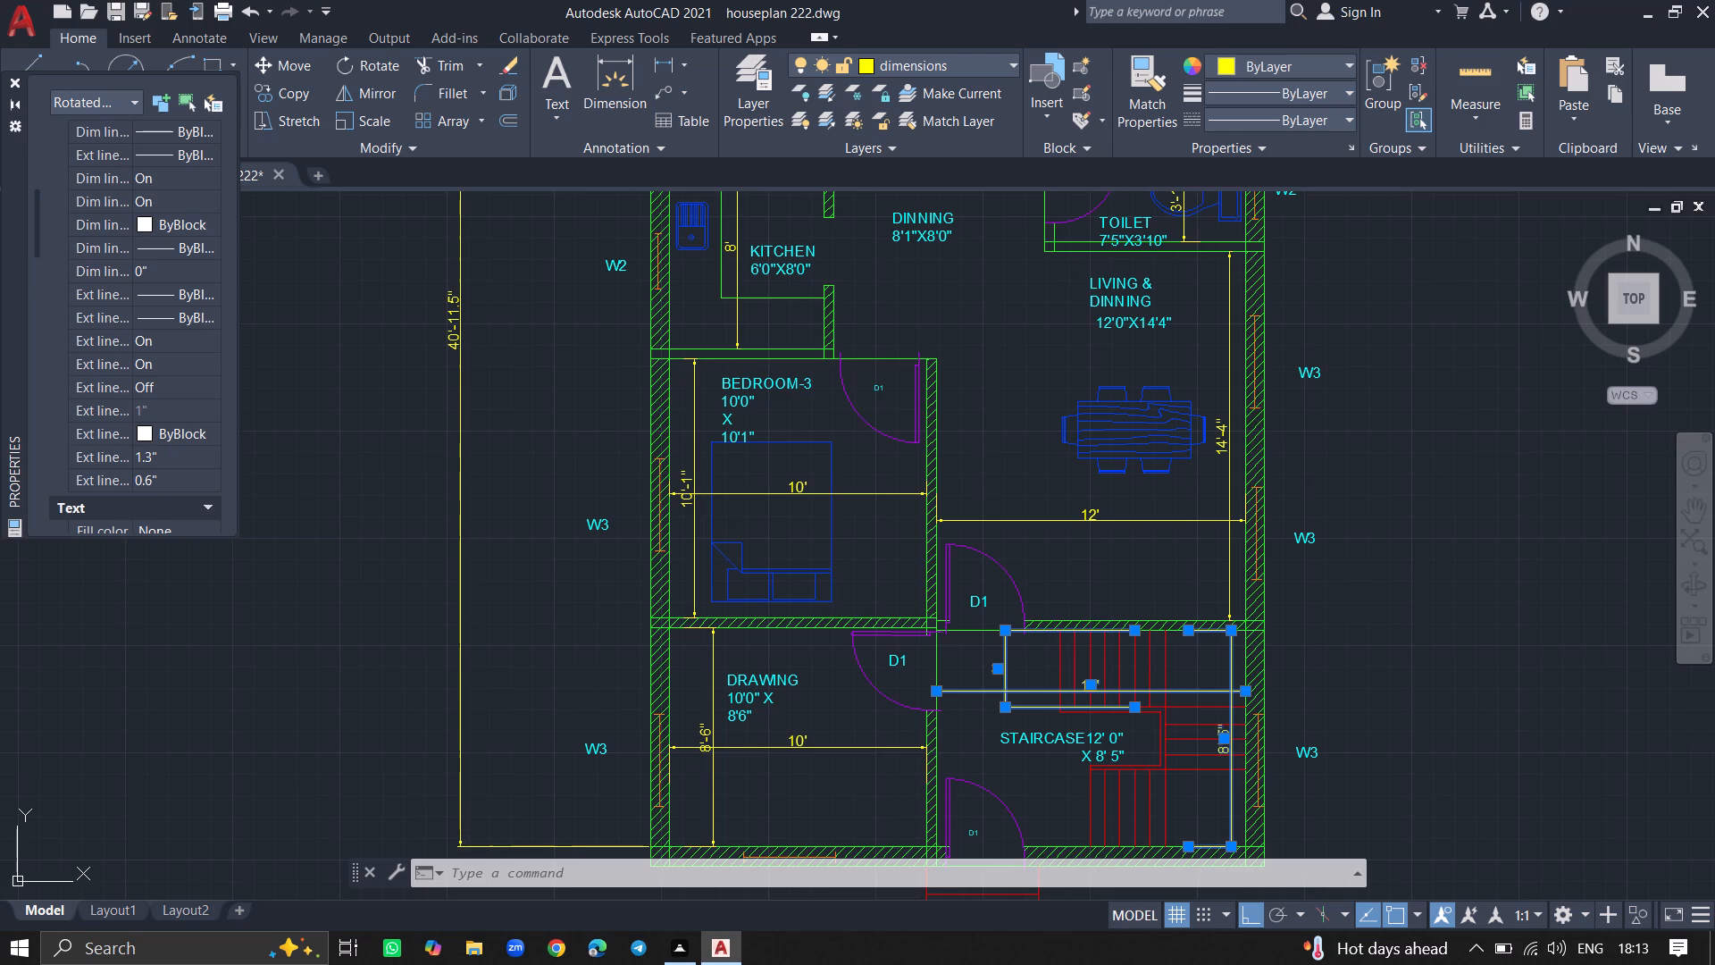
click(28, 306)
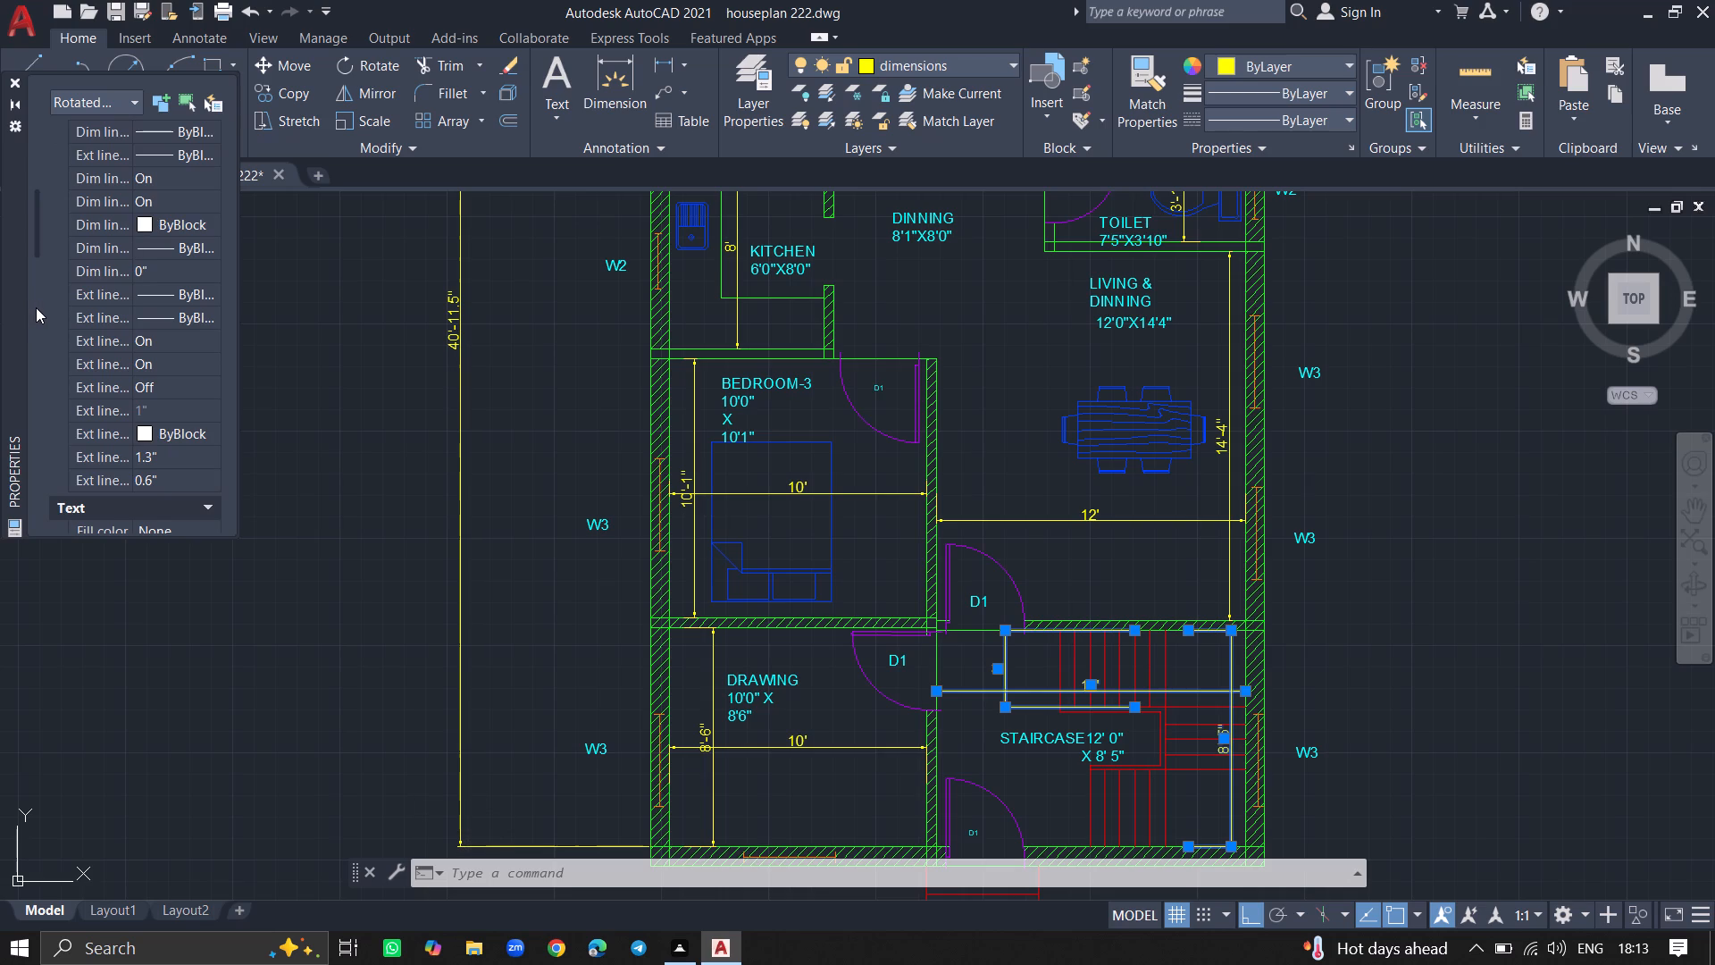
click(36, 307)
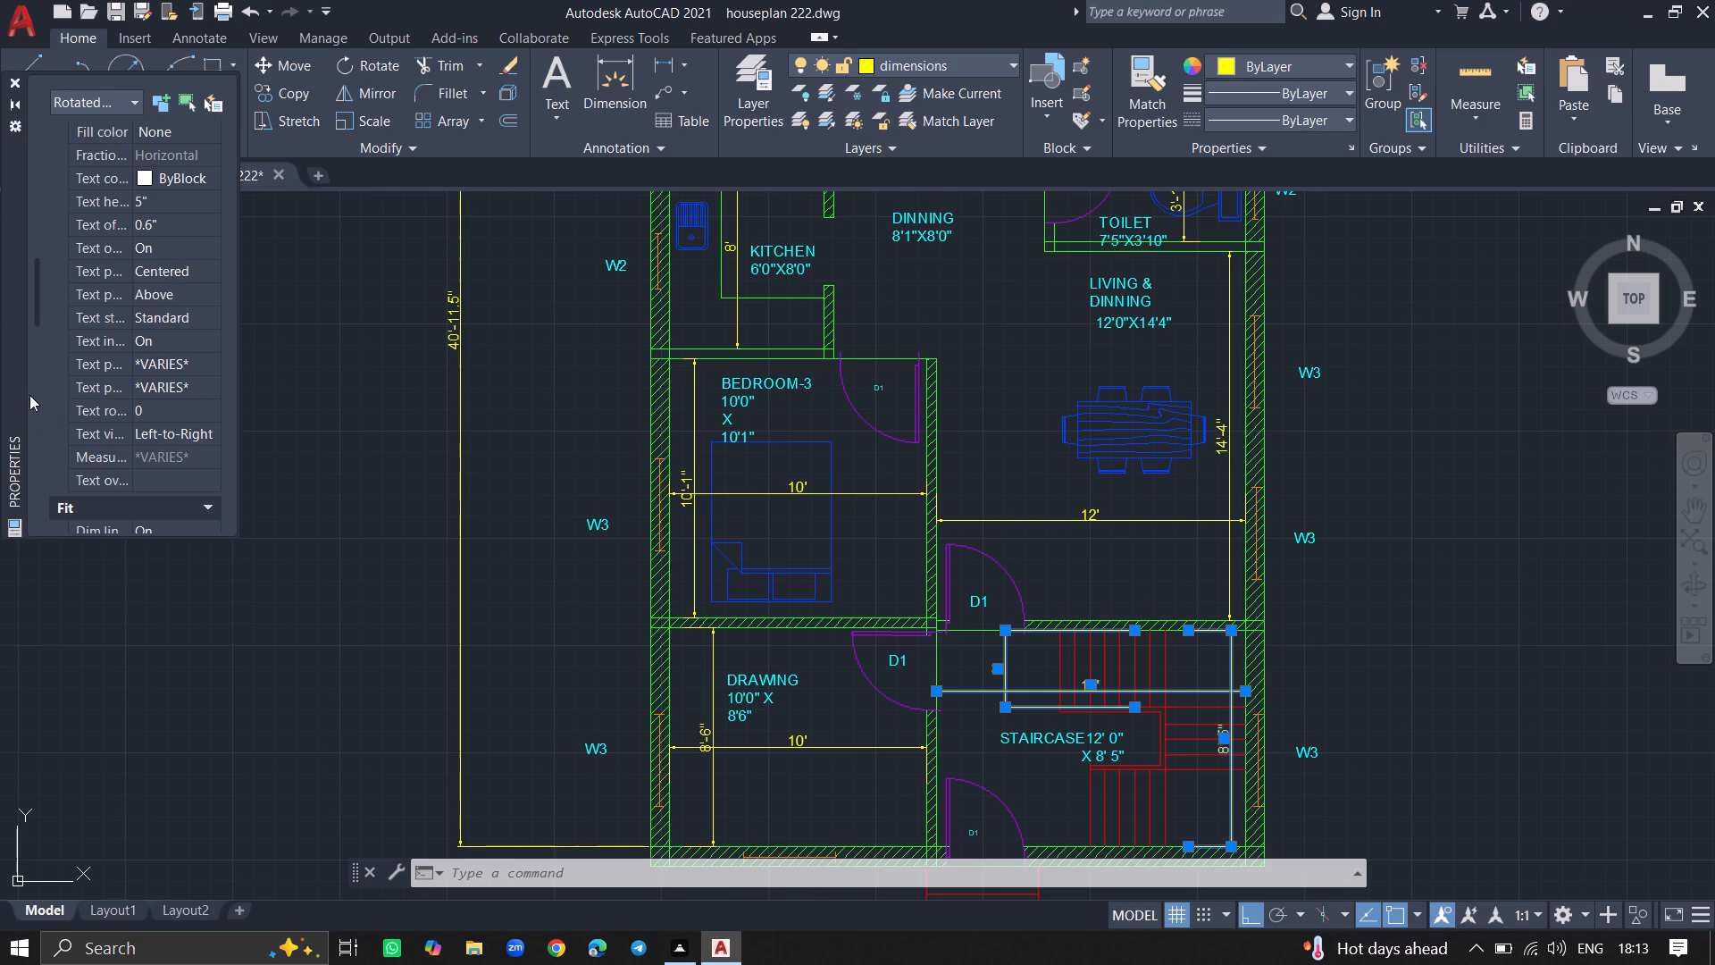
click(35, 340)
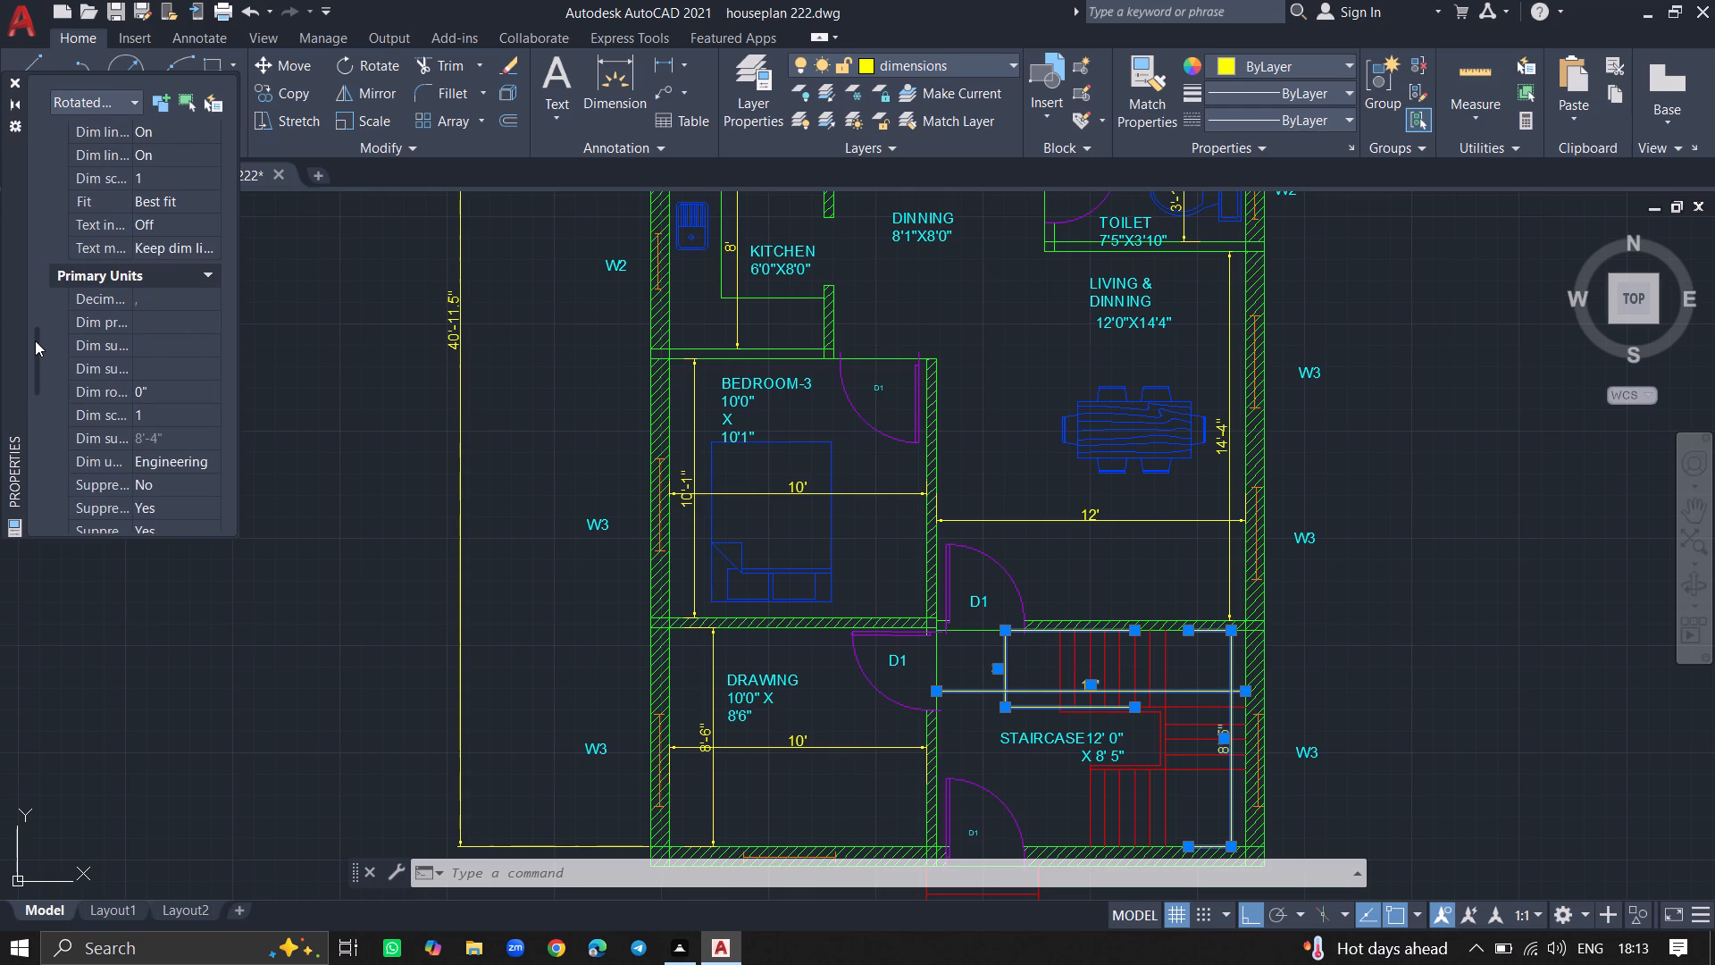
click(37, 402)
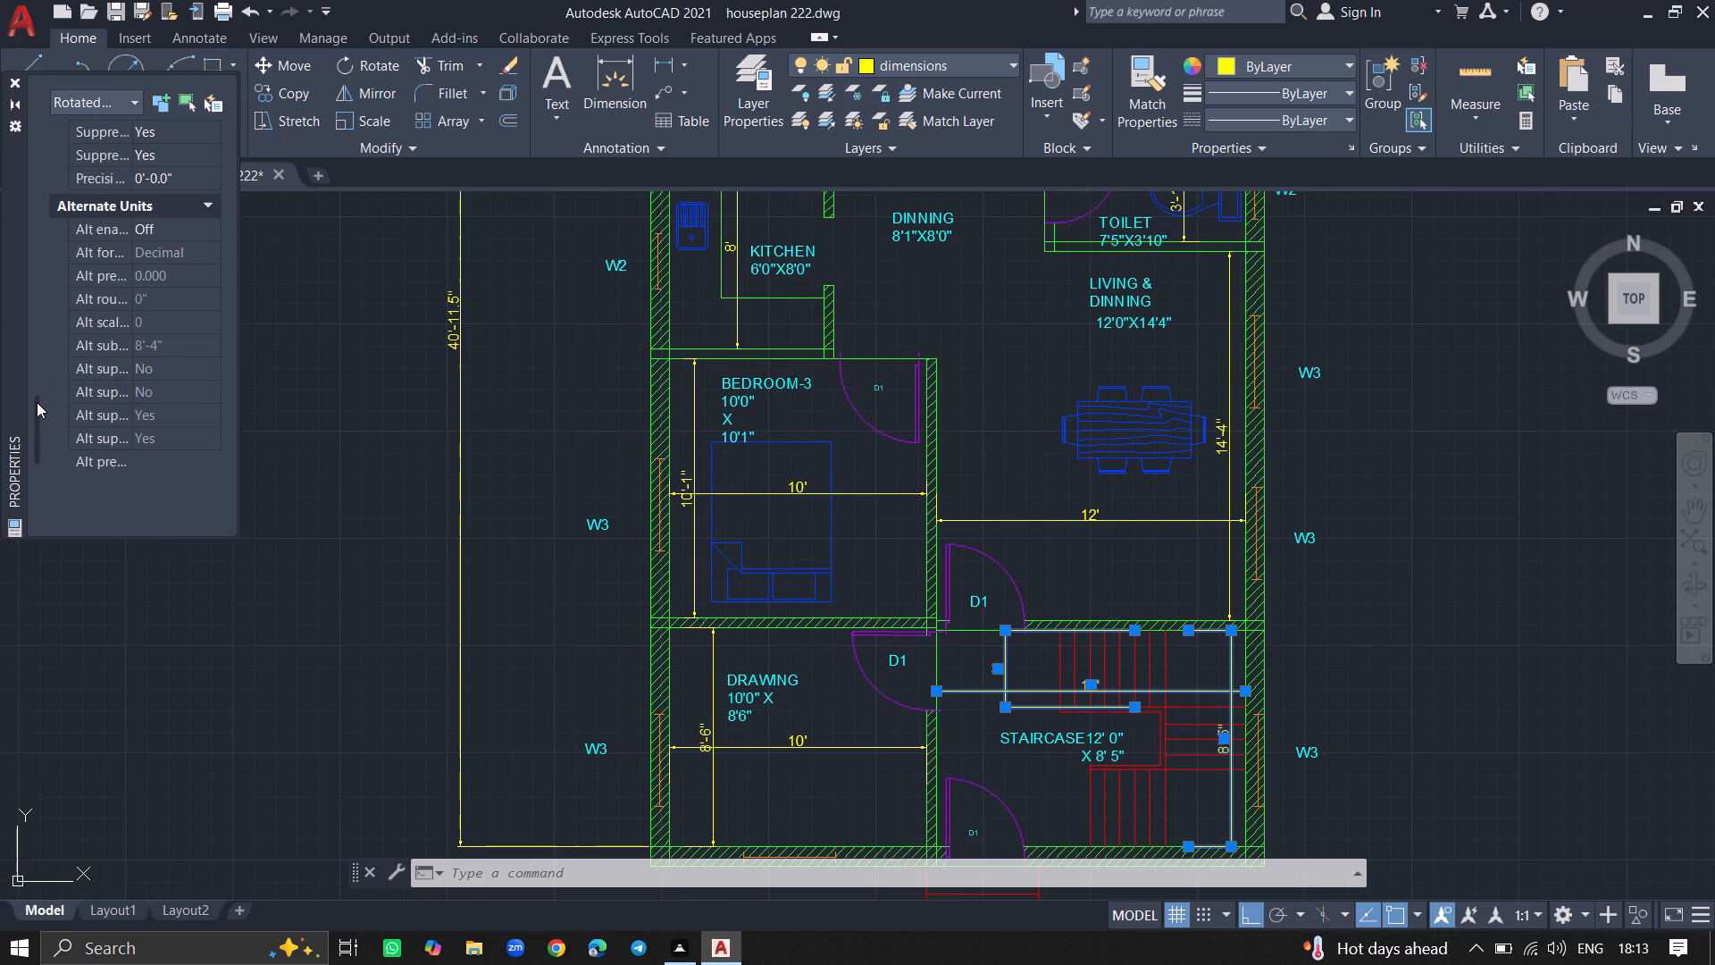
double_click(38, 491)
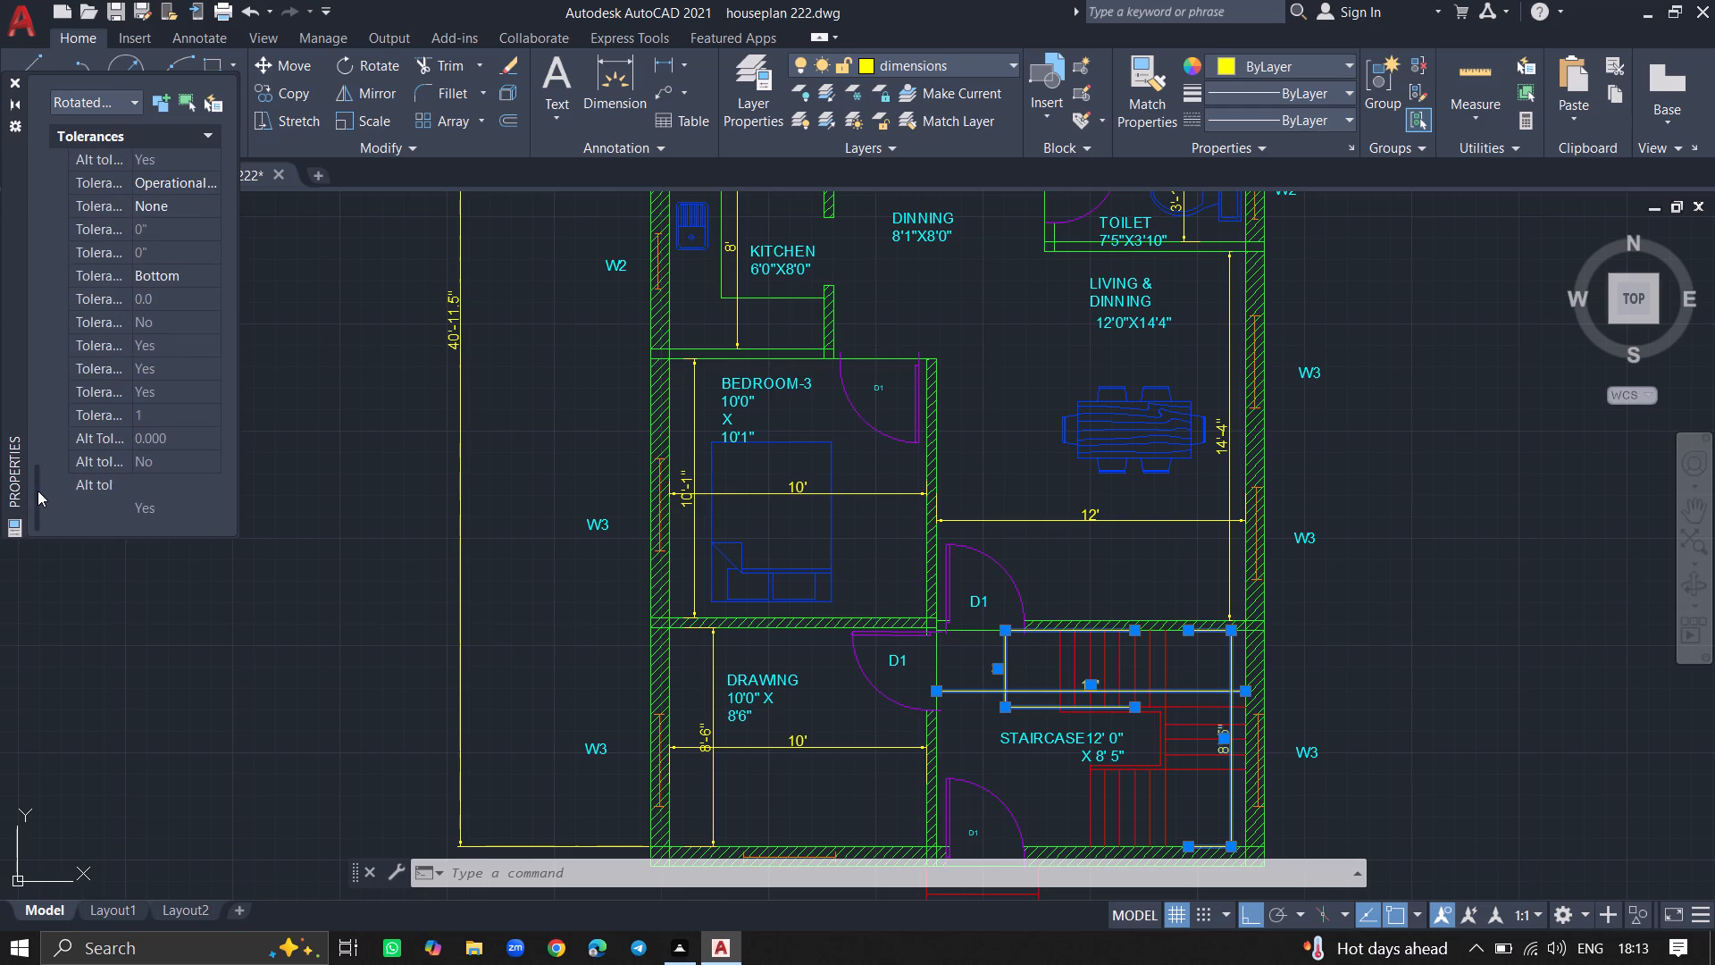
click(32, 304)
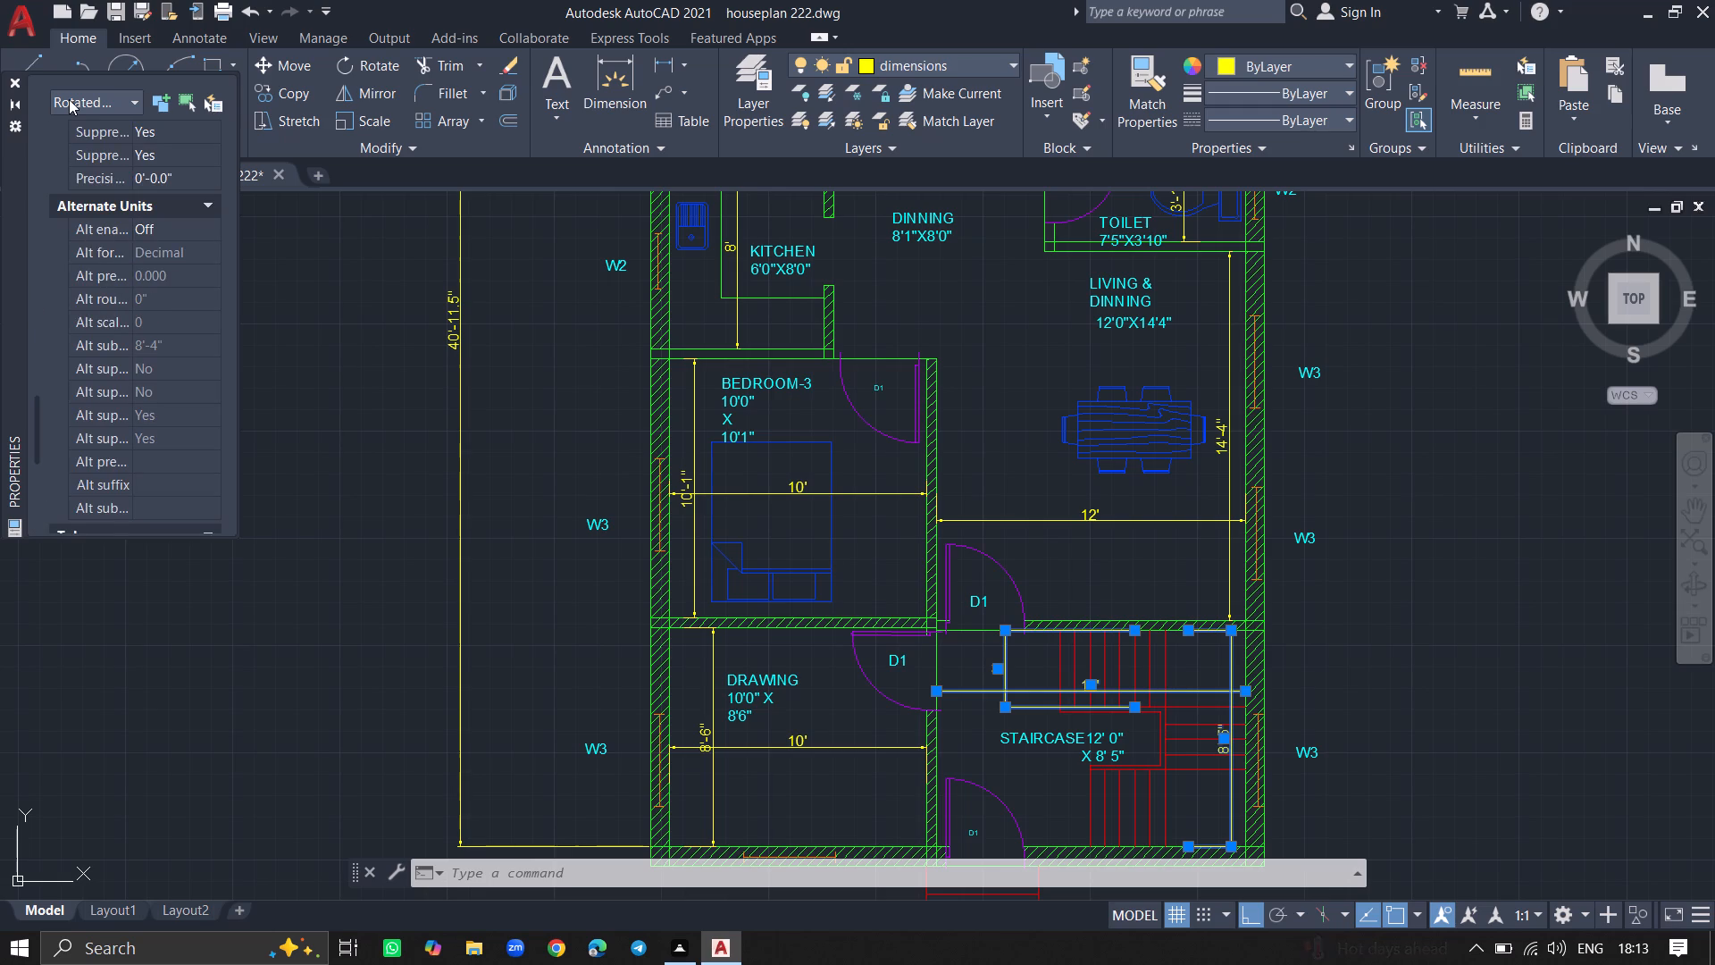
click(69, 99)
click(83, 124)
click(14, 74)
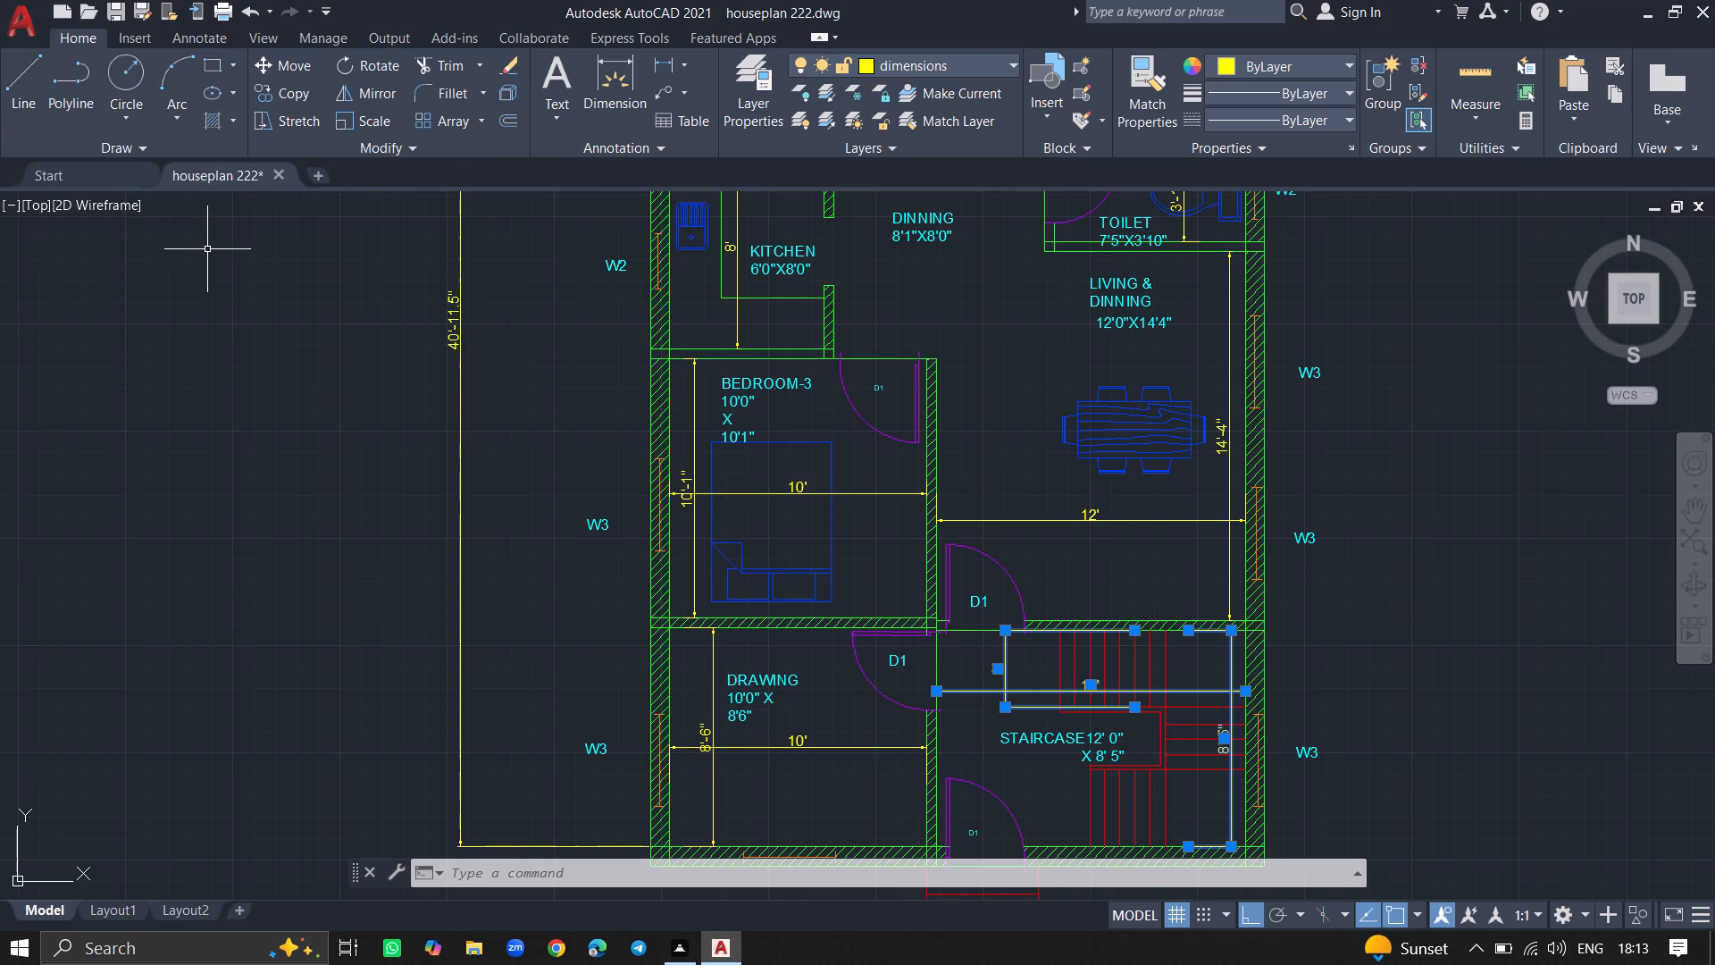
Recheck the line and text properties of the three selected staircase dimensions, then clear the selection.
text(PR)
key(Return)
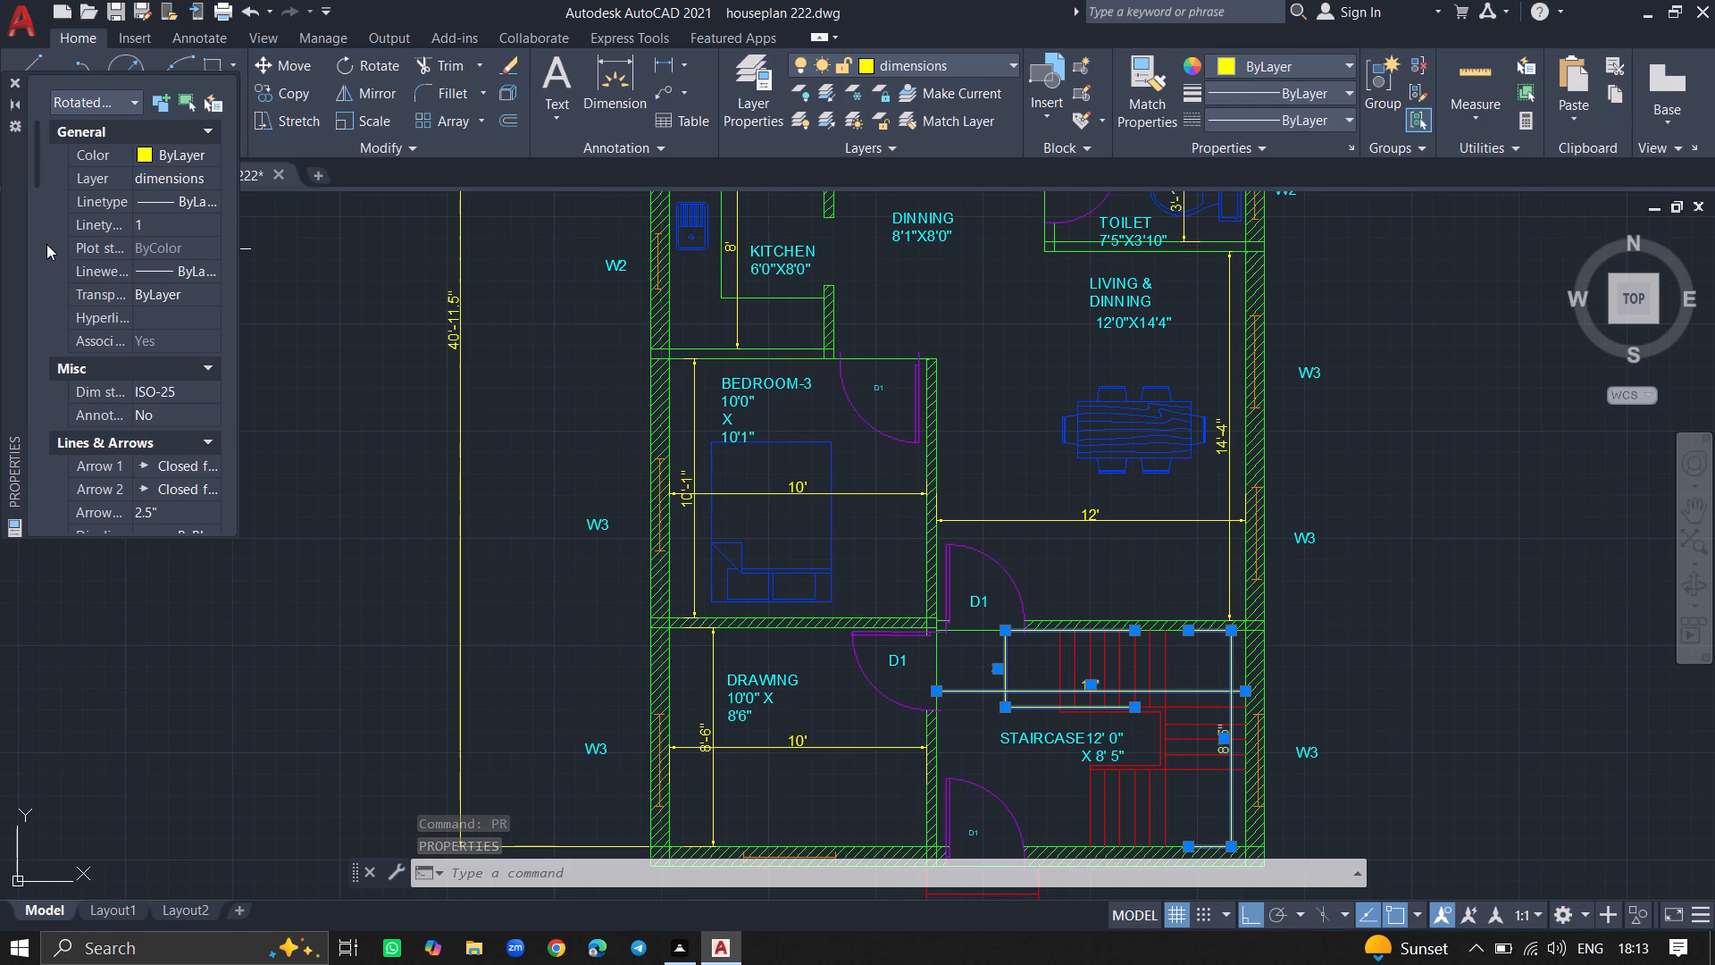
click(37, 221)
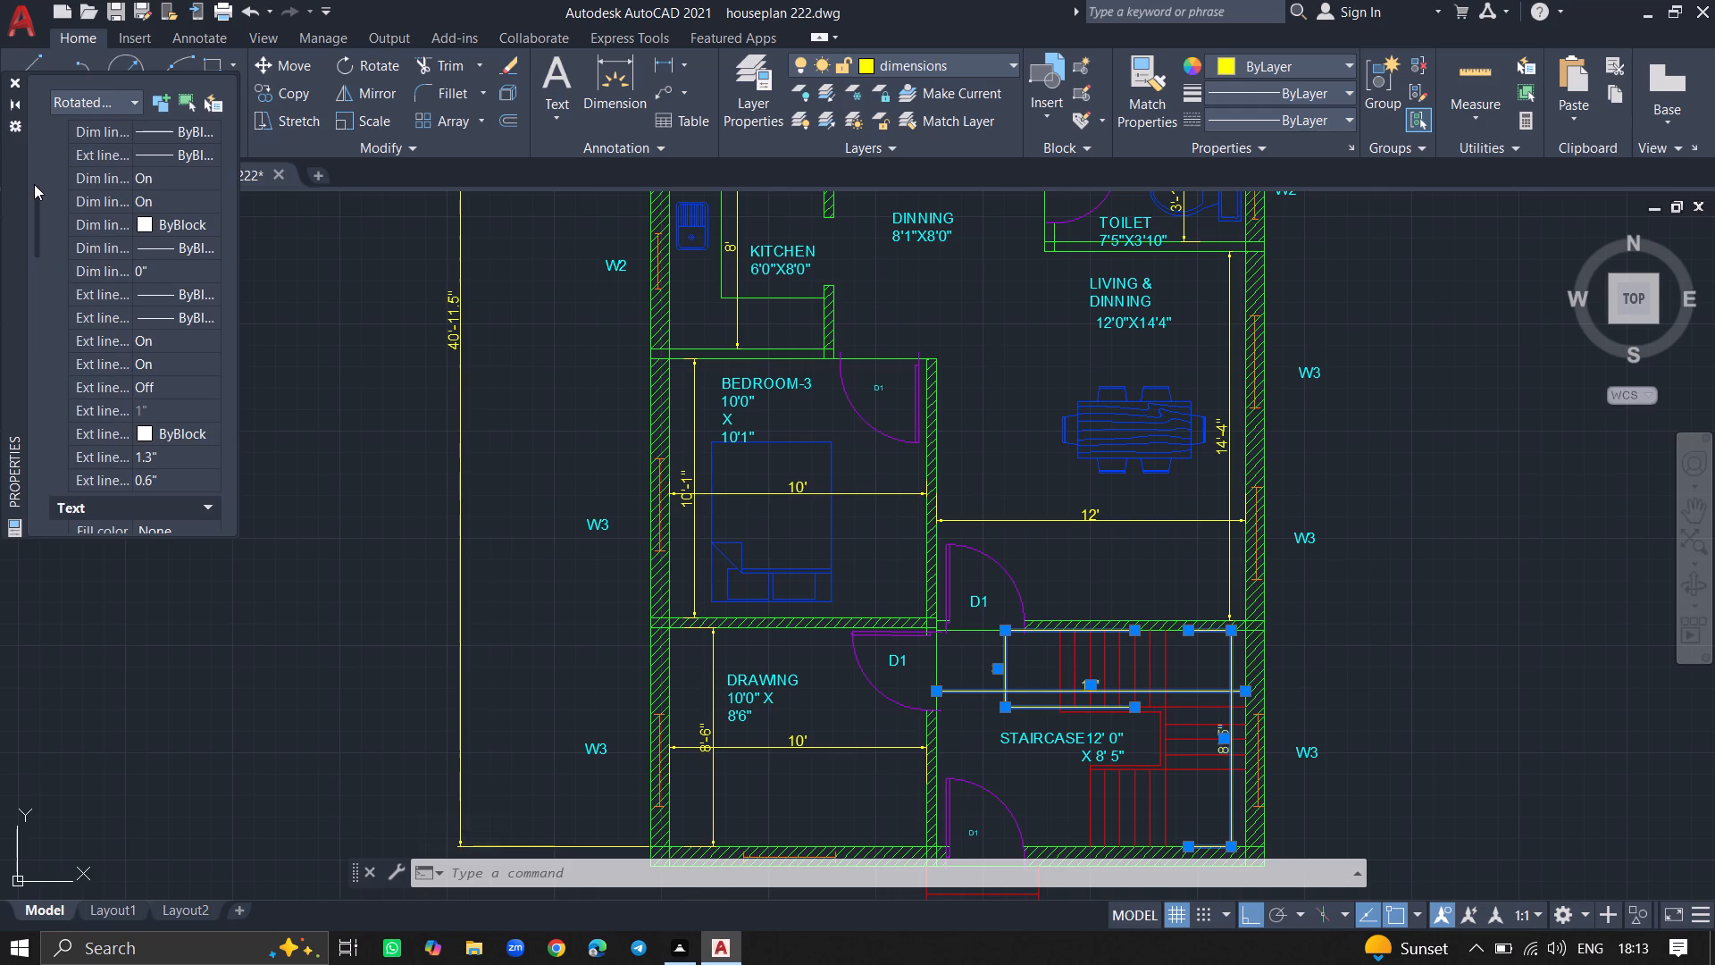
click(36, 273)
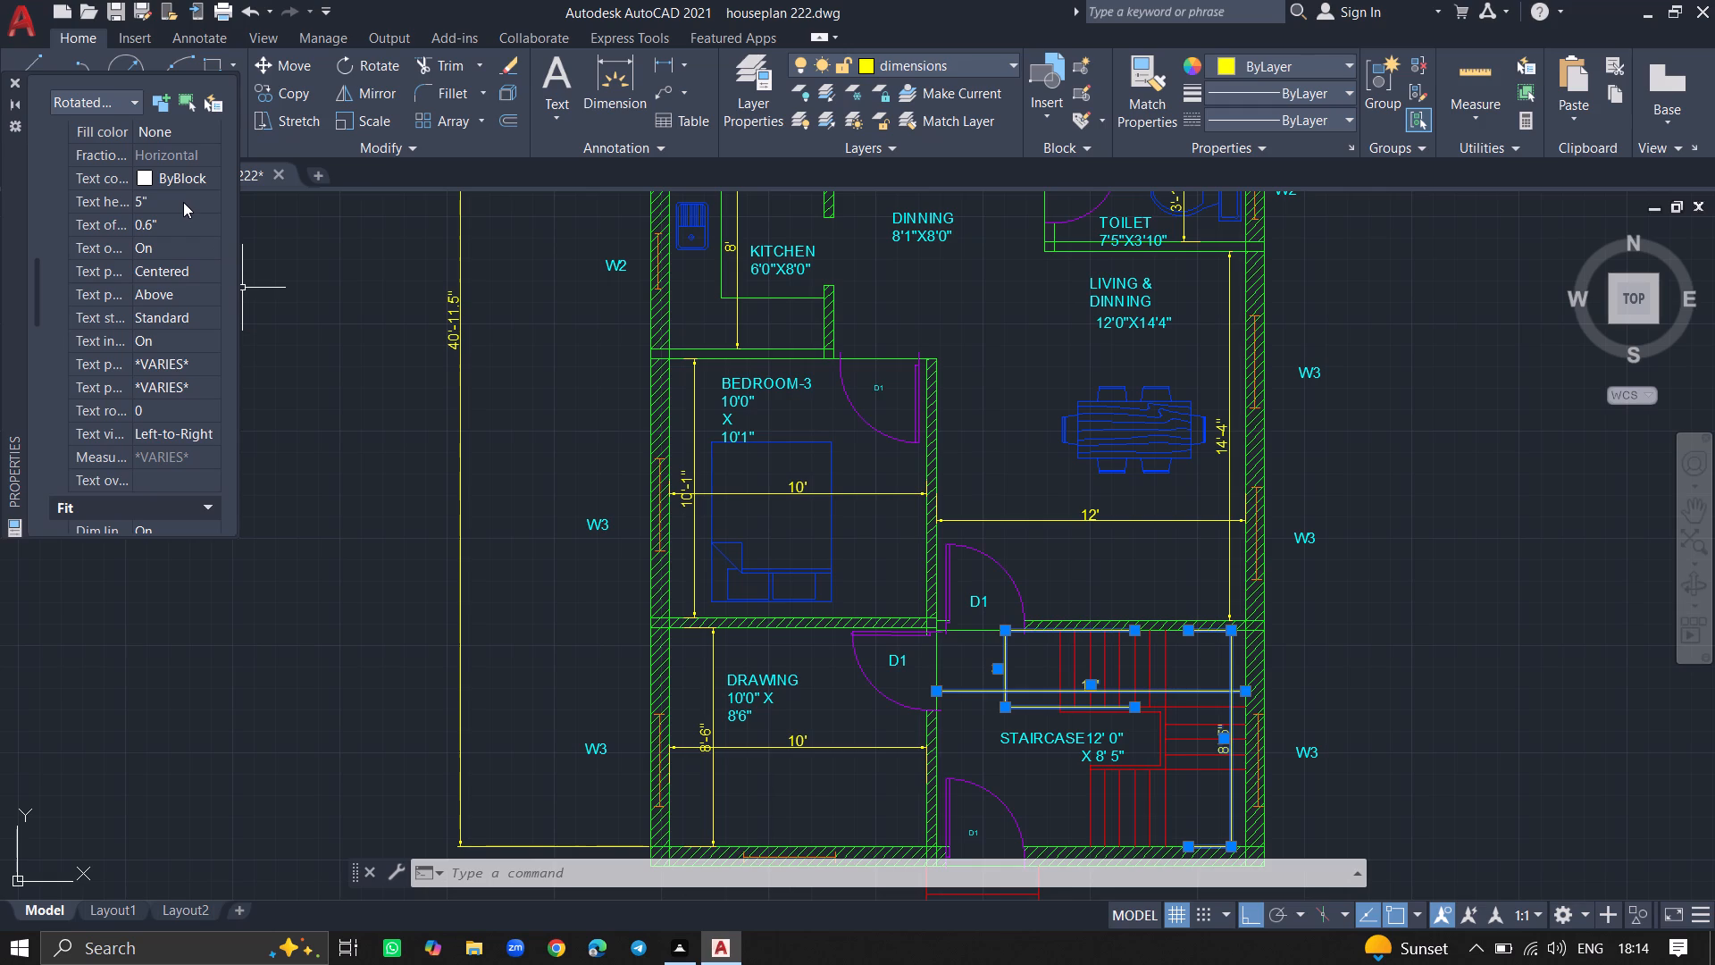
key(Escape)
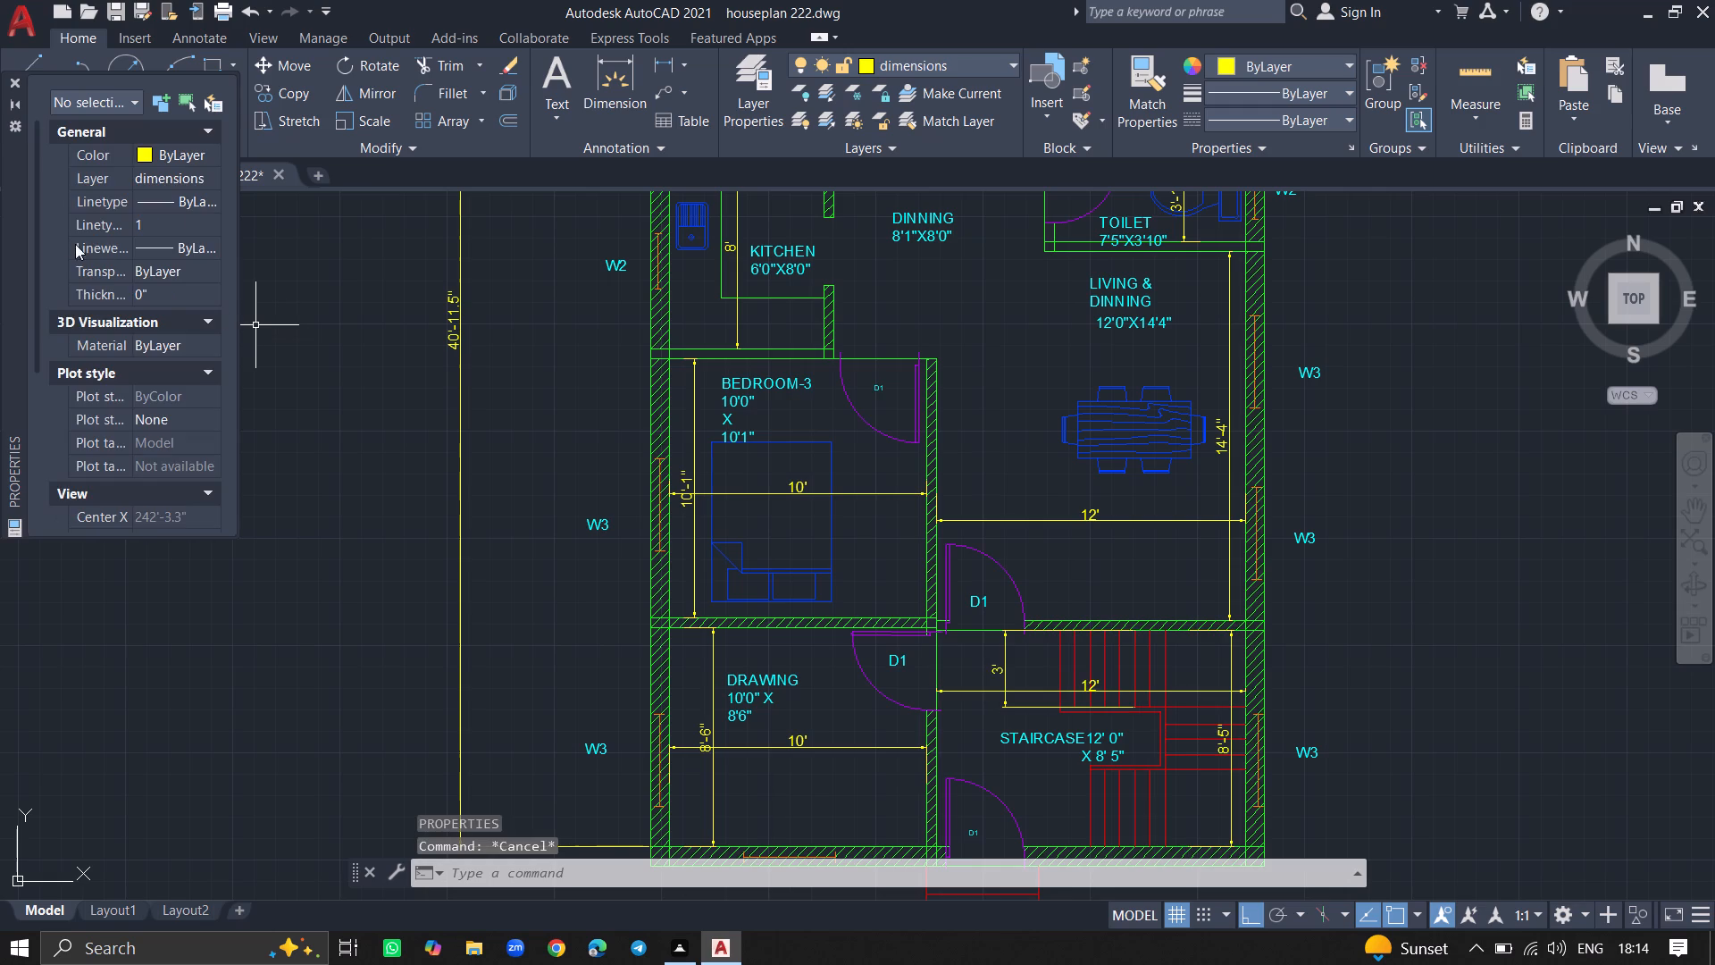
click(16, 81)
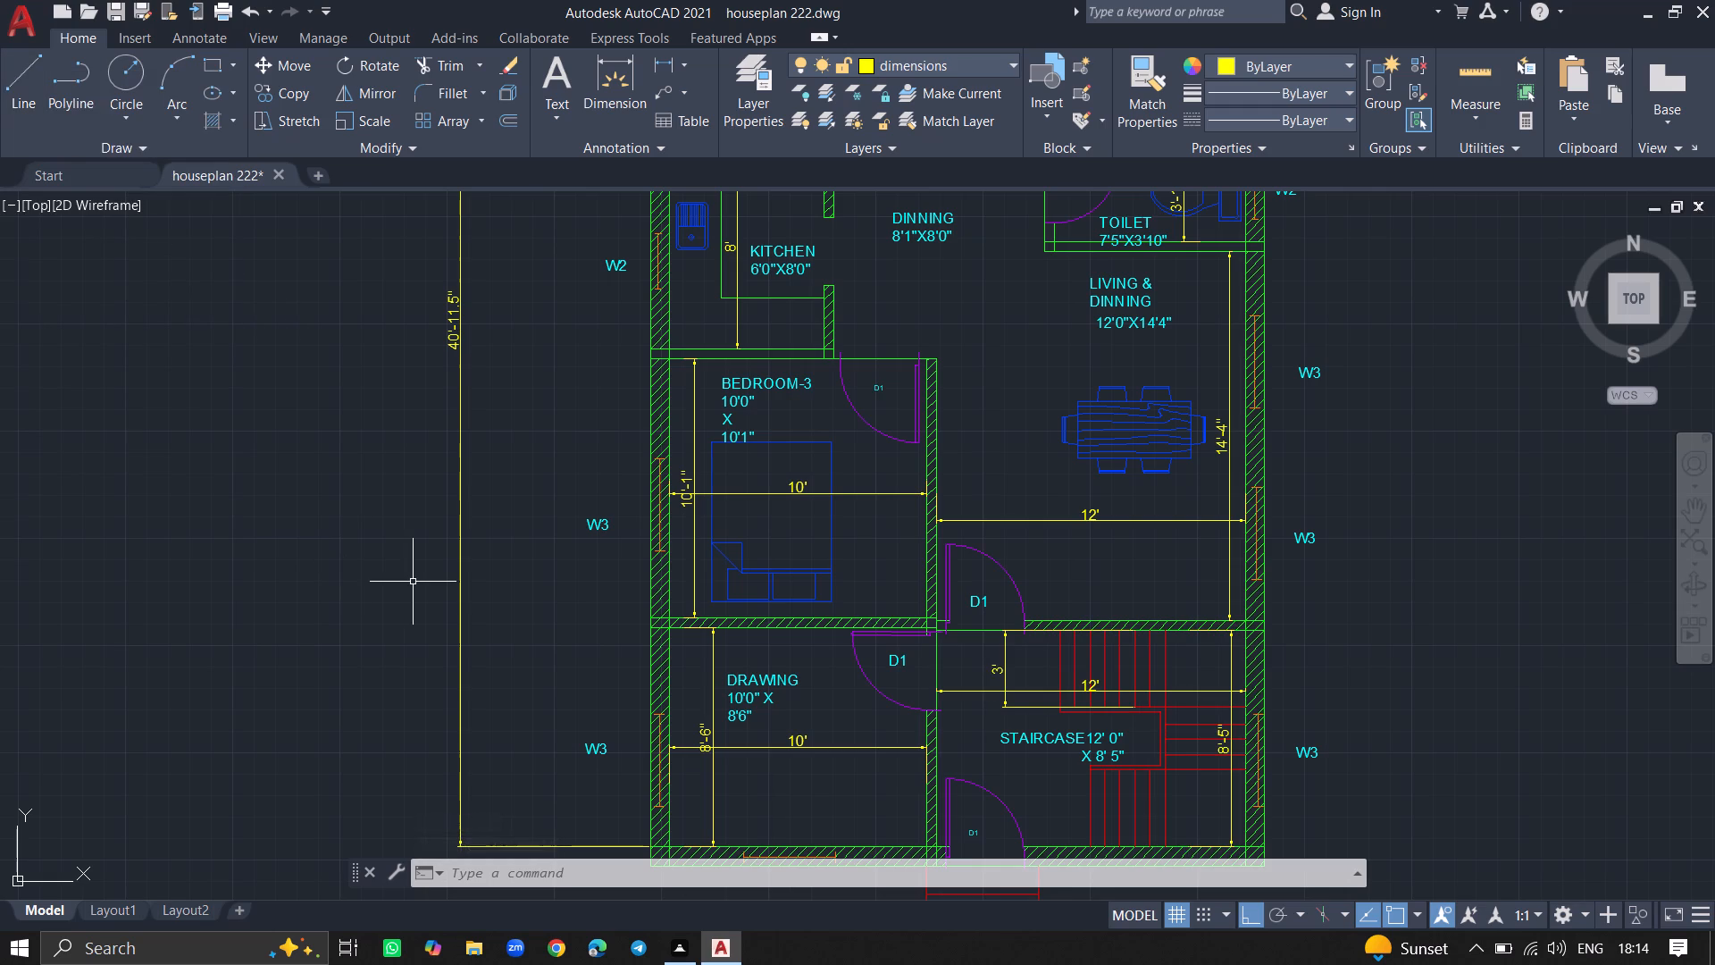
Save the house plan drawing.
key(ctrl+s)
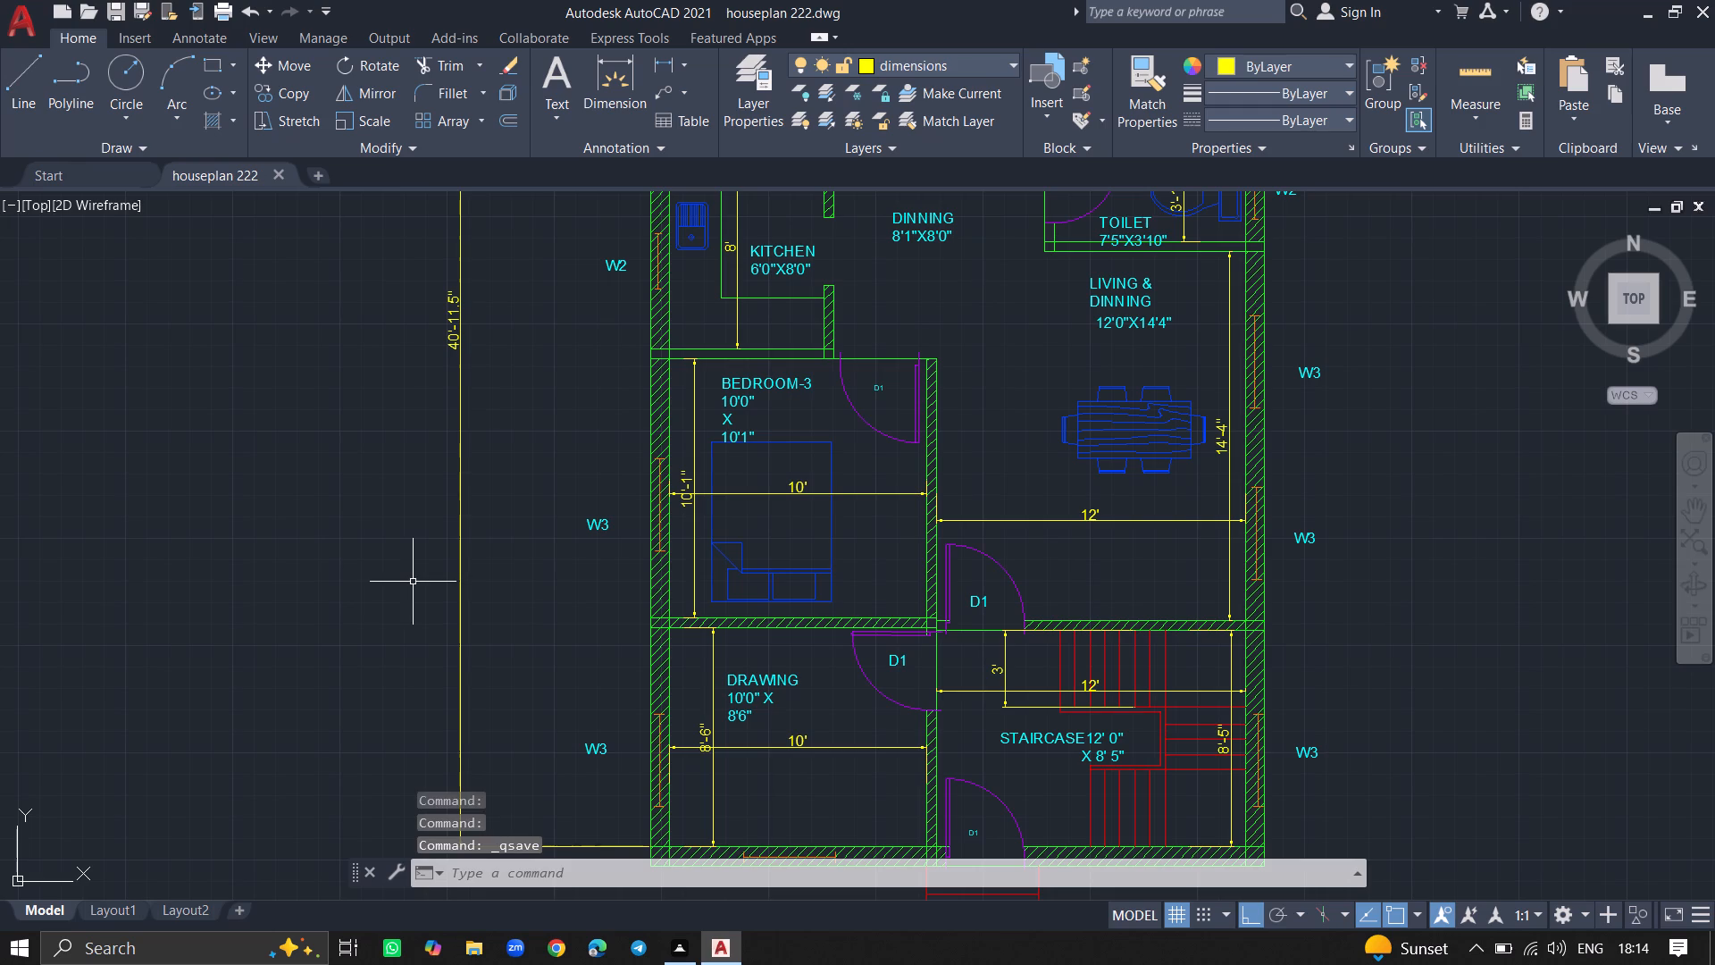
key(ctrl+s)
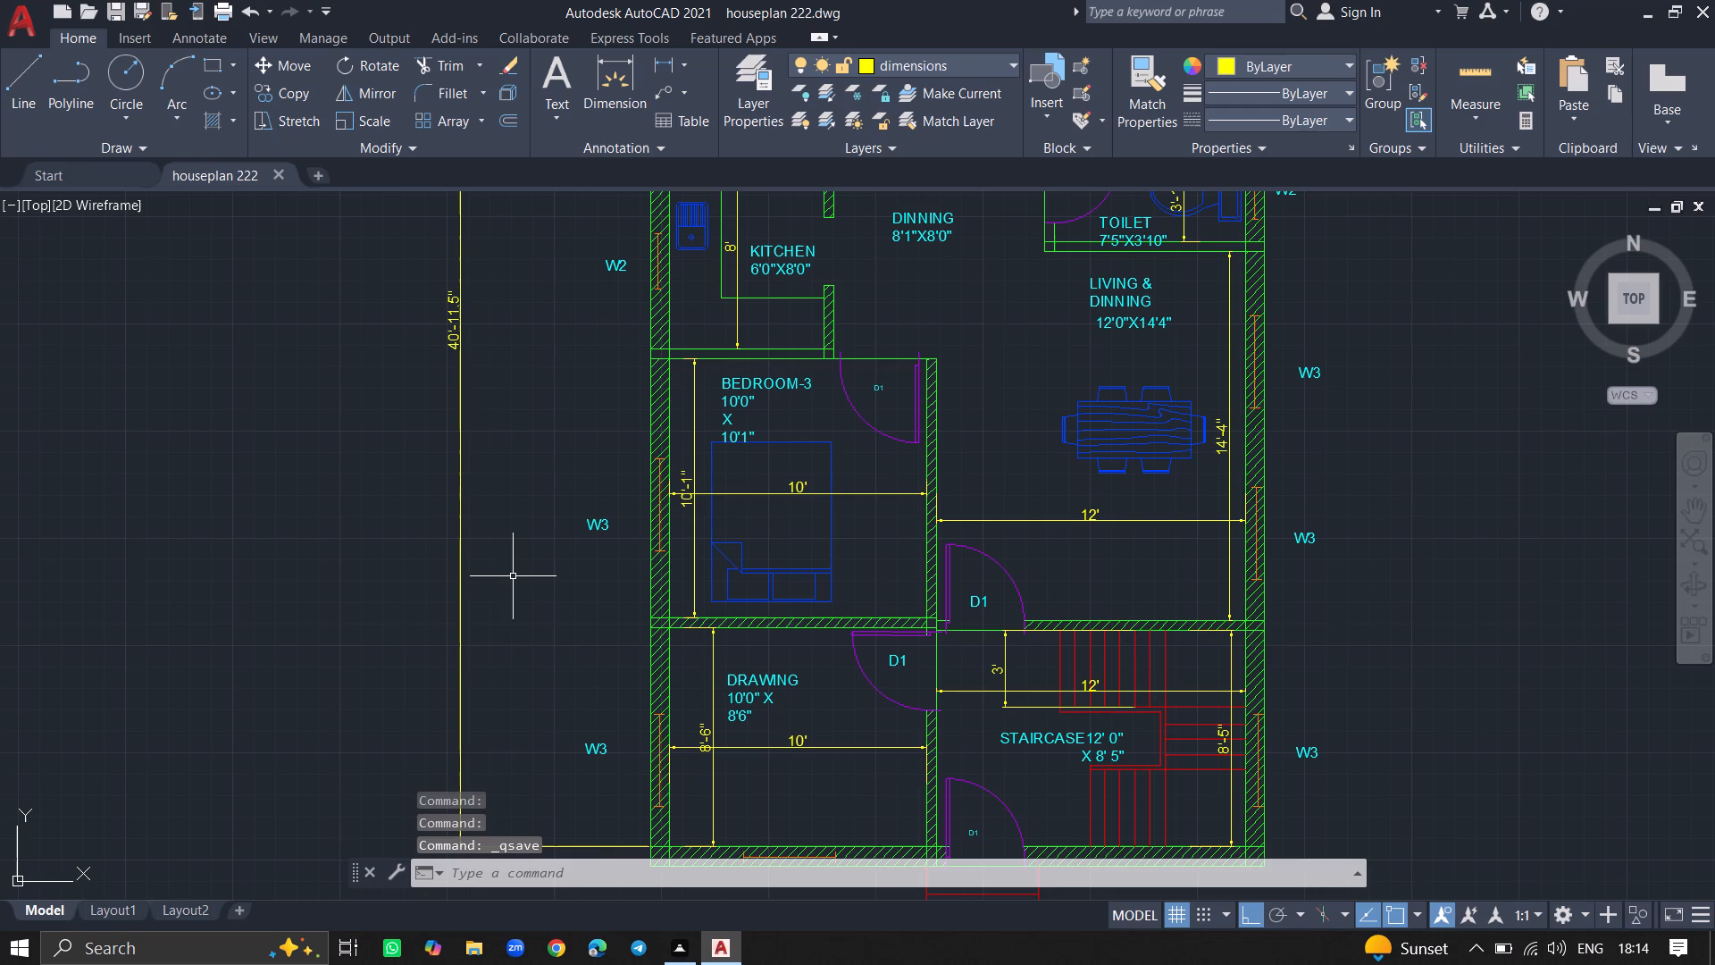
Switch to Layout1 and preview its plot with DWG To PDF.pc3 on landscape ISO A4 paper.
ctrl+scroll(513, 576, down, 3)
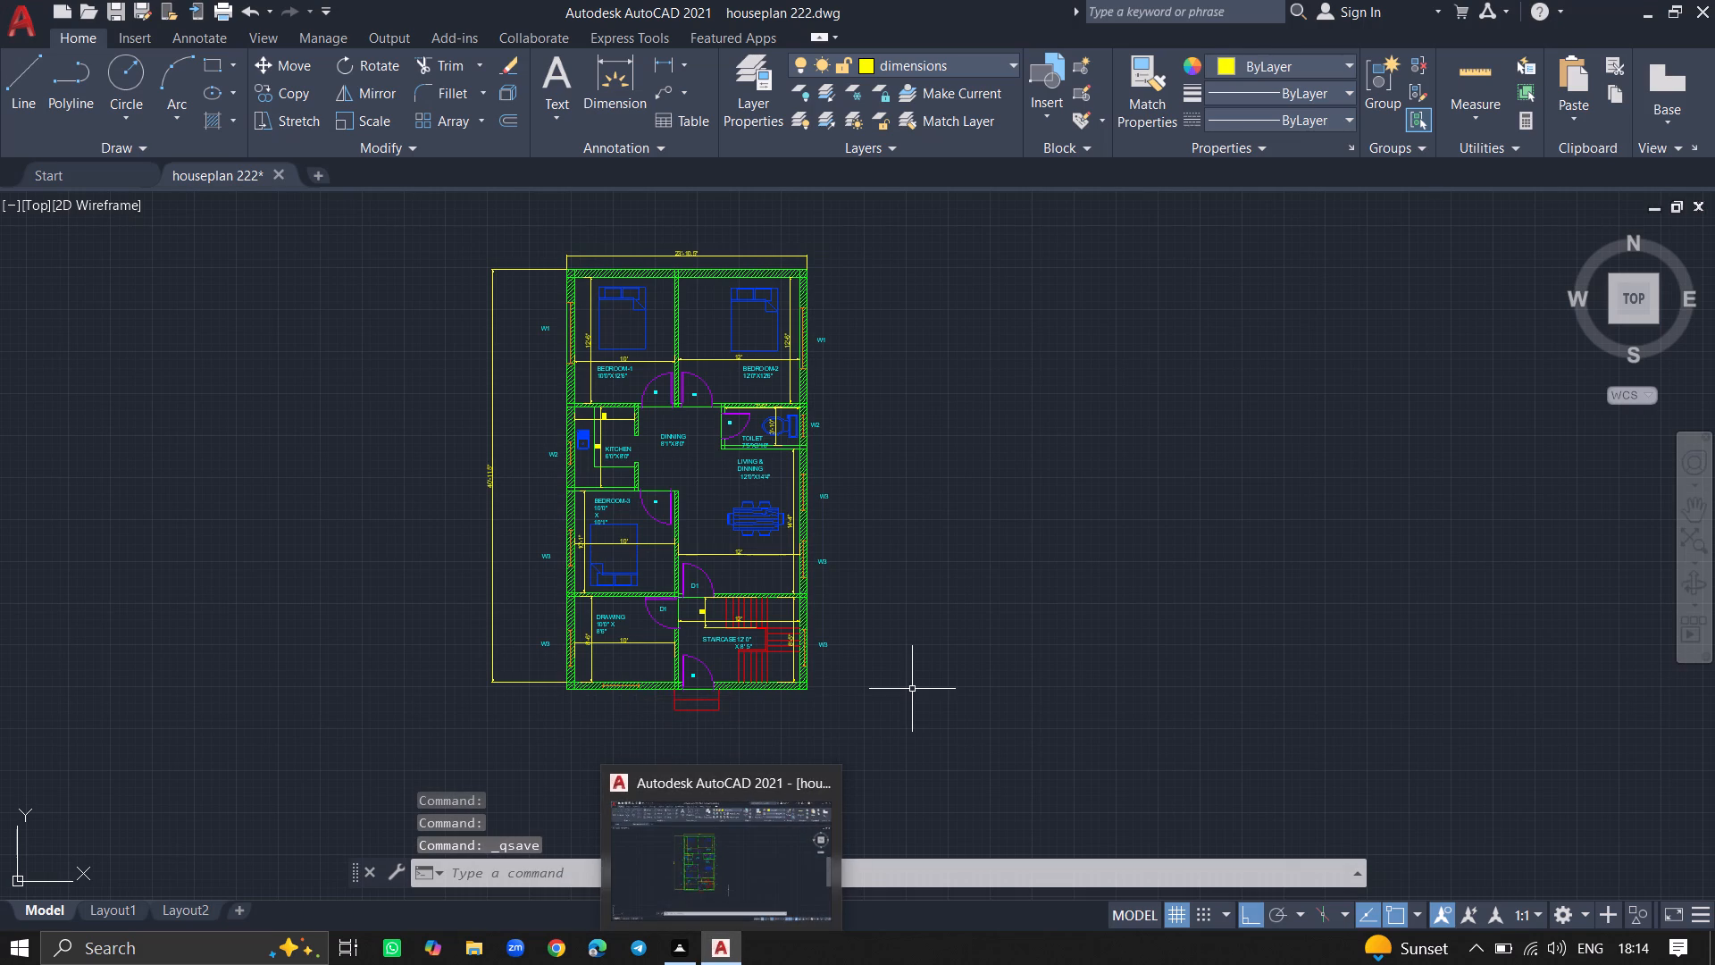
click(103, 904)
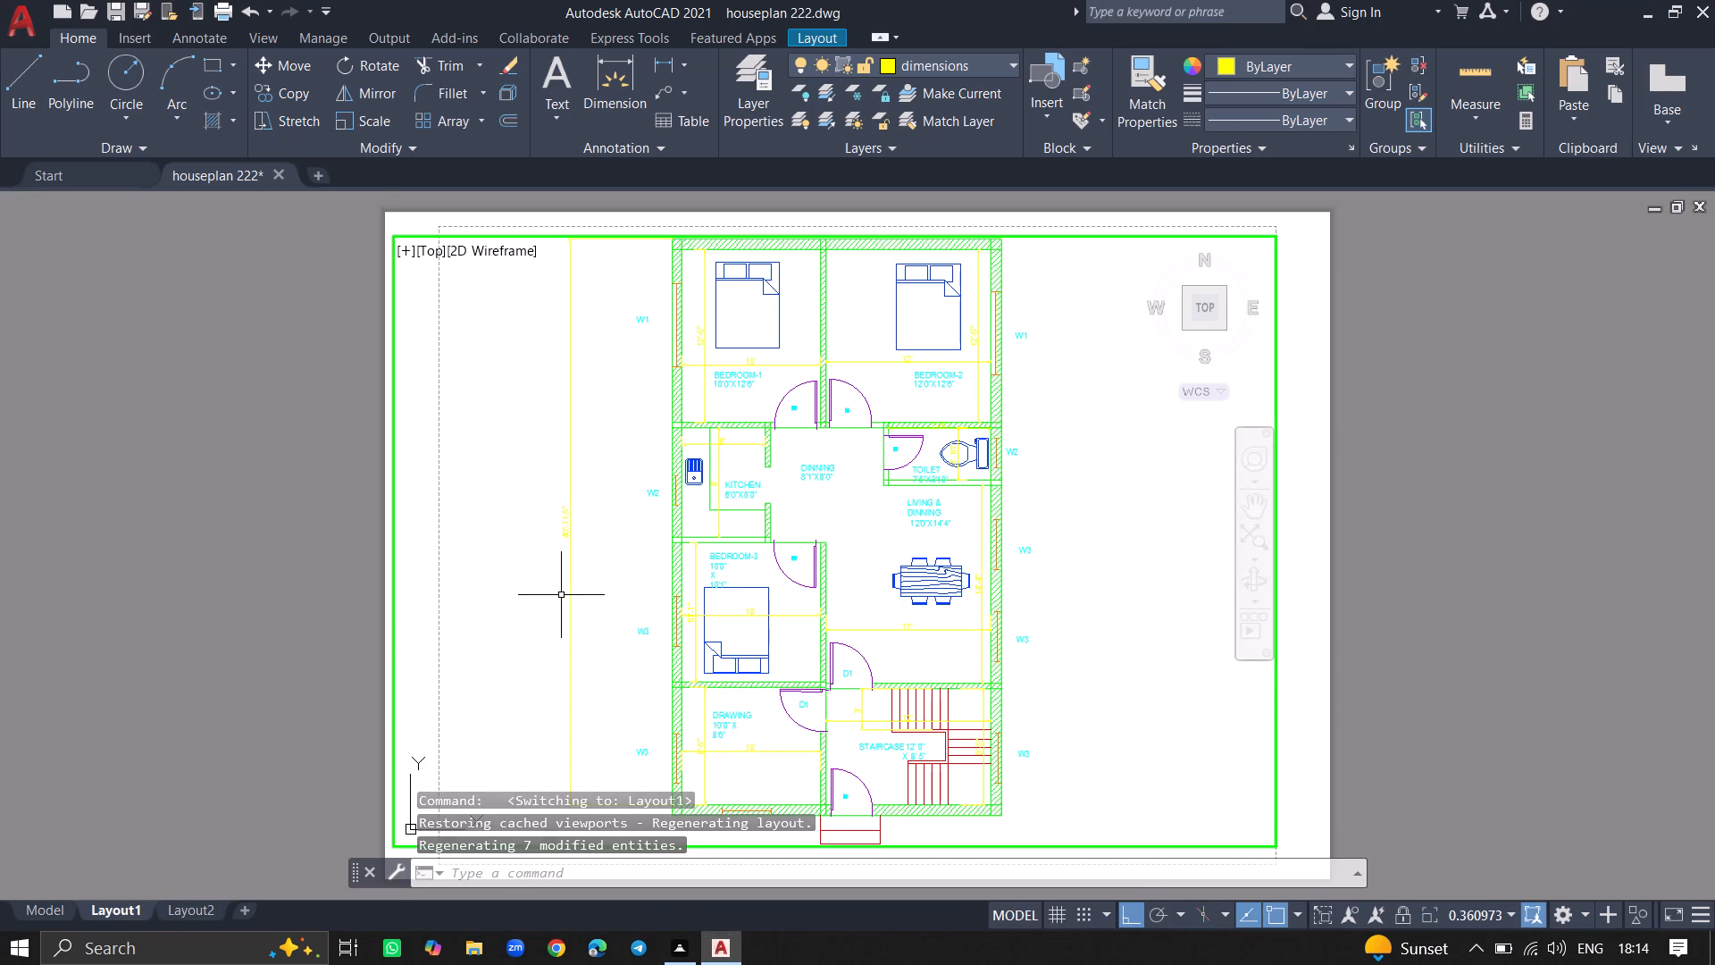
key(ctrl+p)
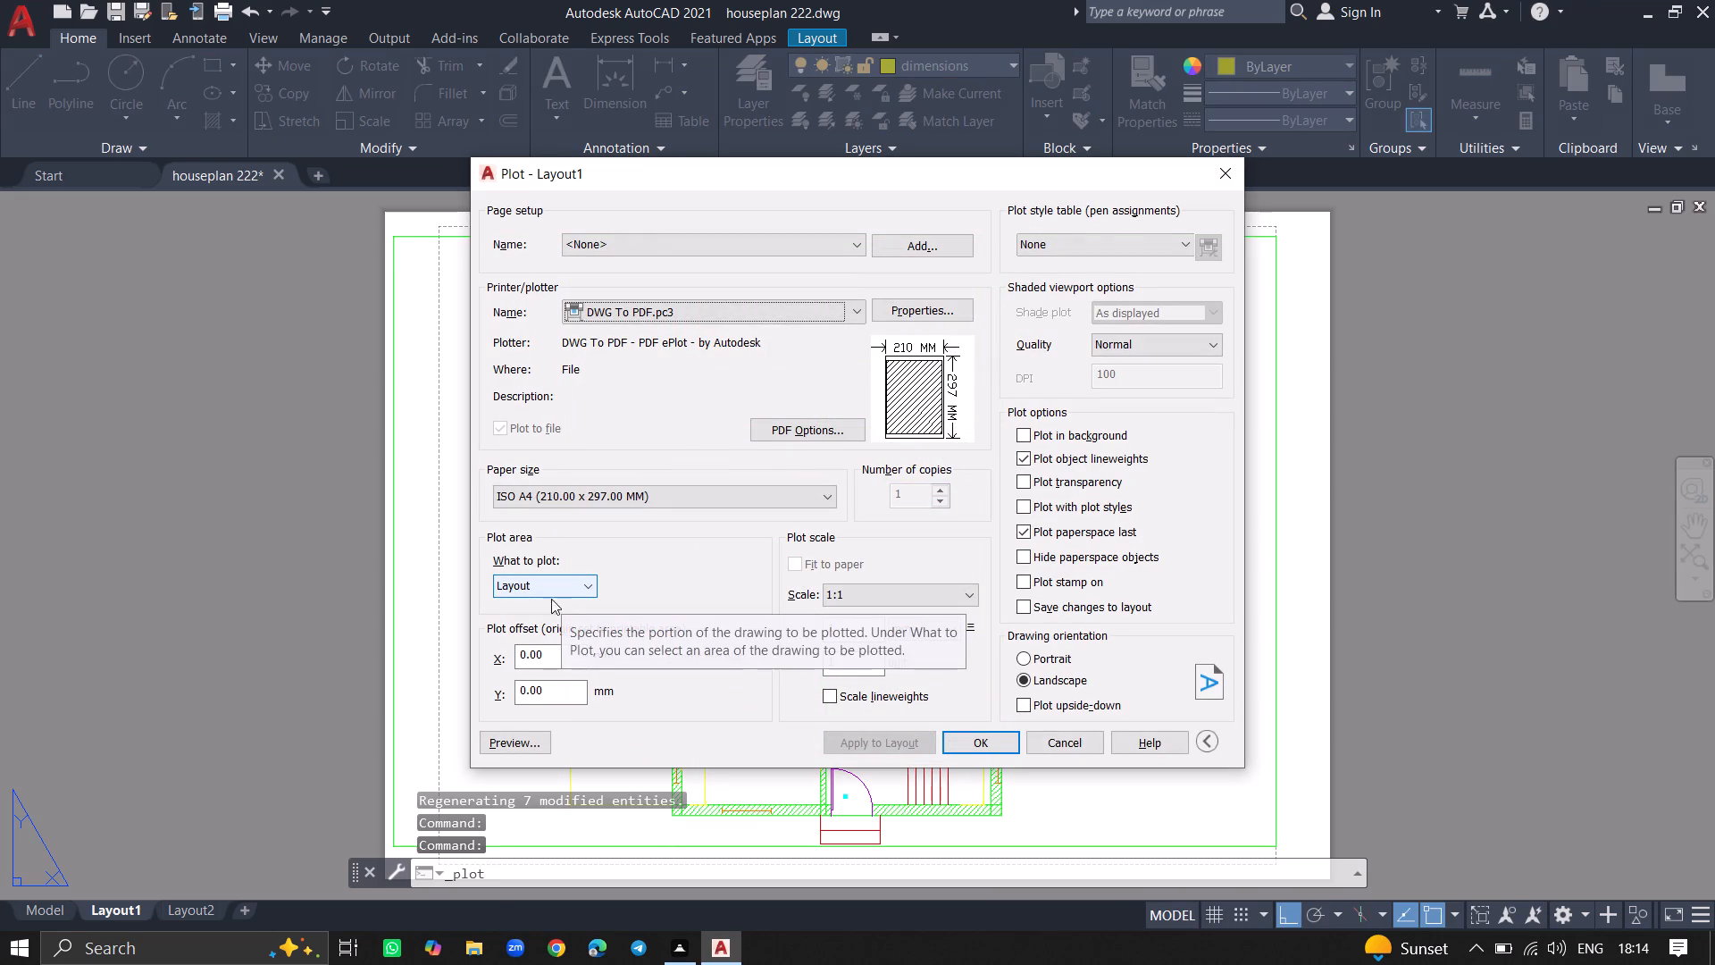
click(506, 742)
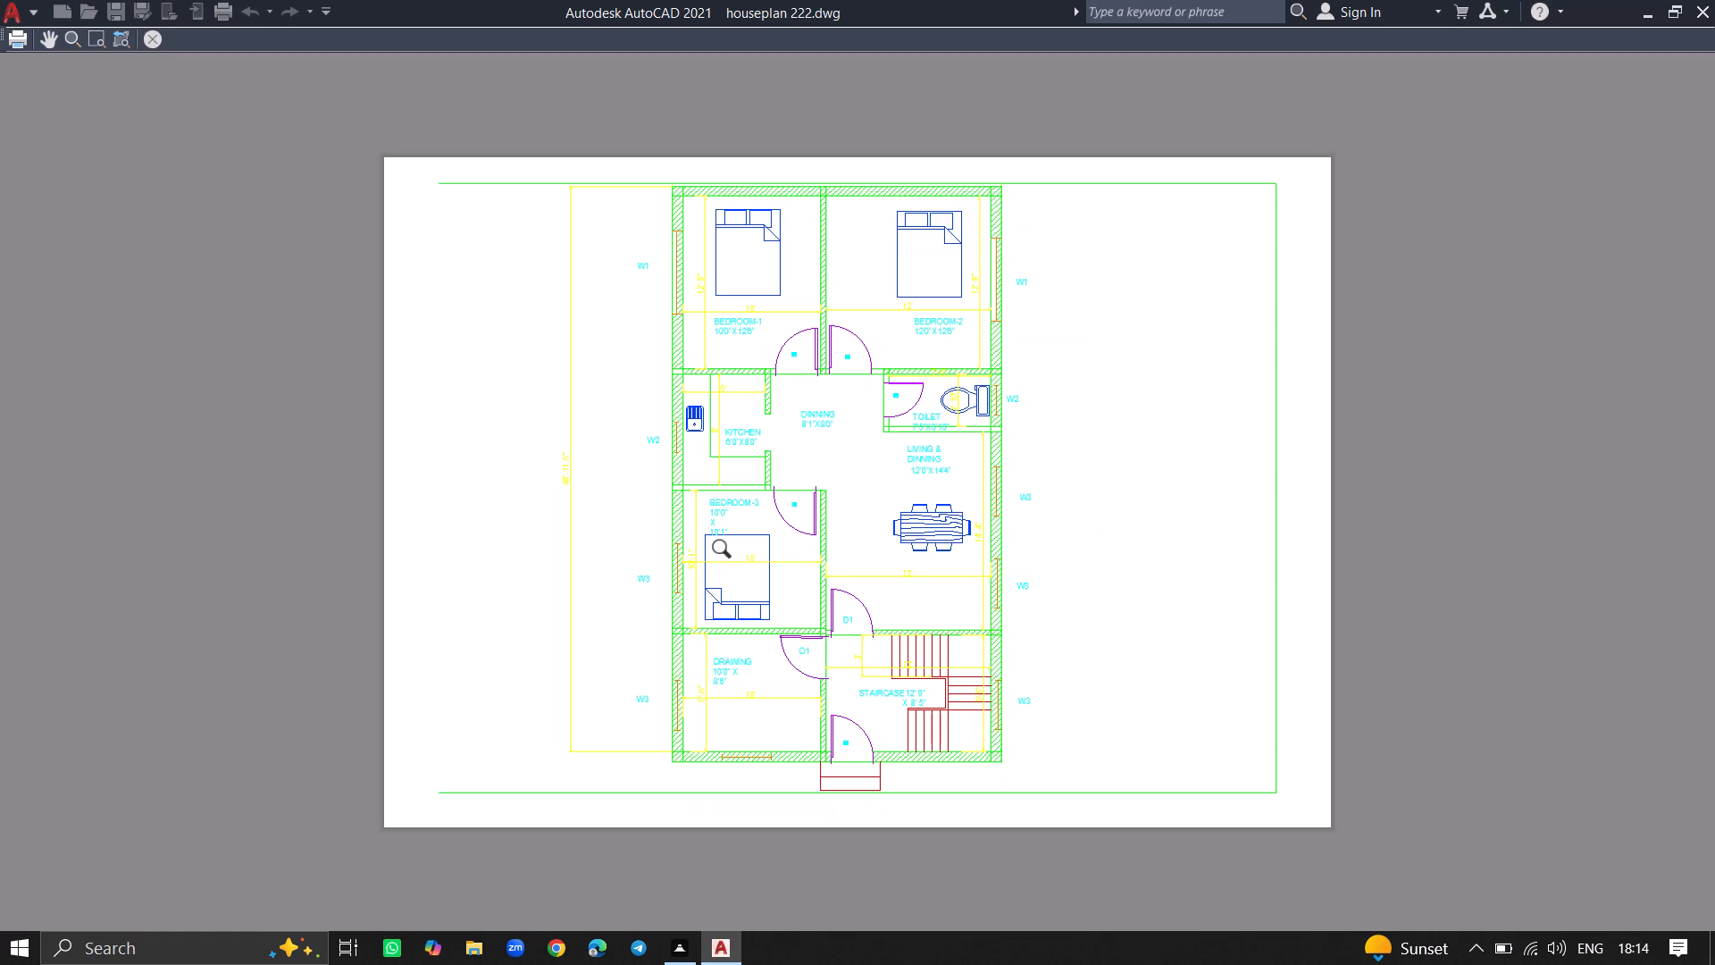
ctrl+scroll(730, 551, up, 4)
ctrl+scroll(730, 551, down, 3)
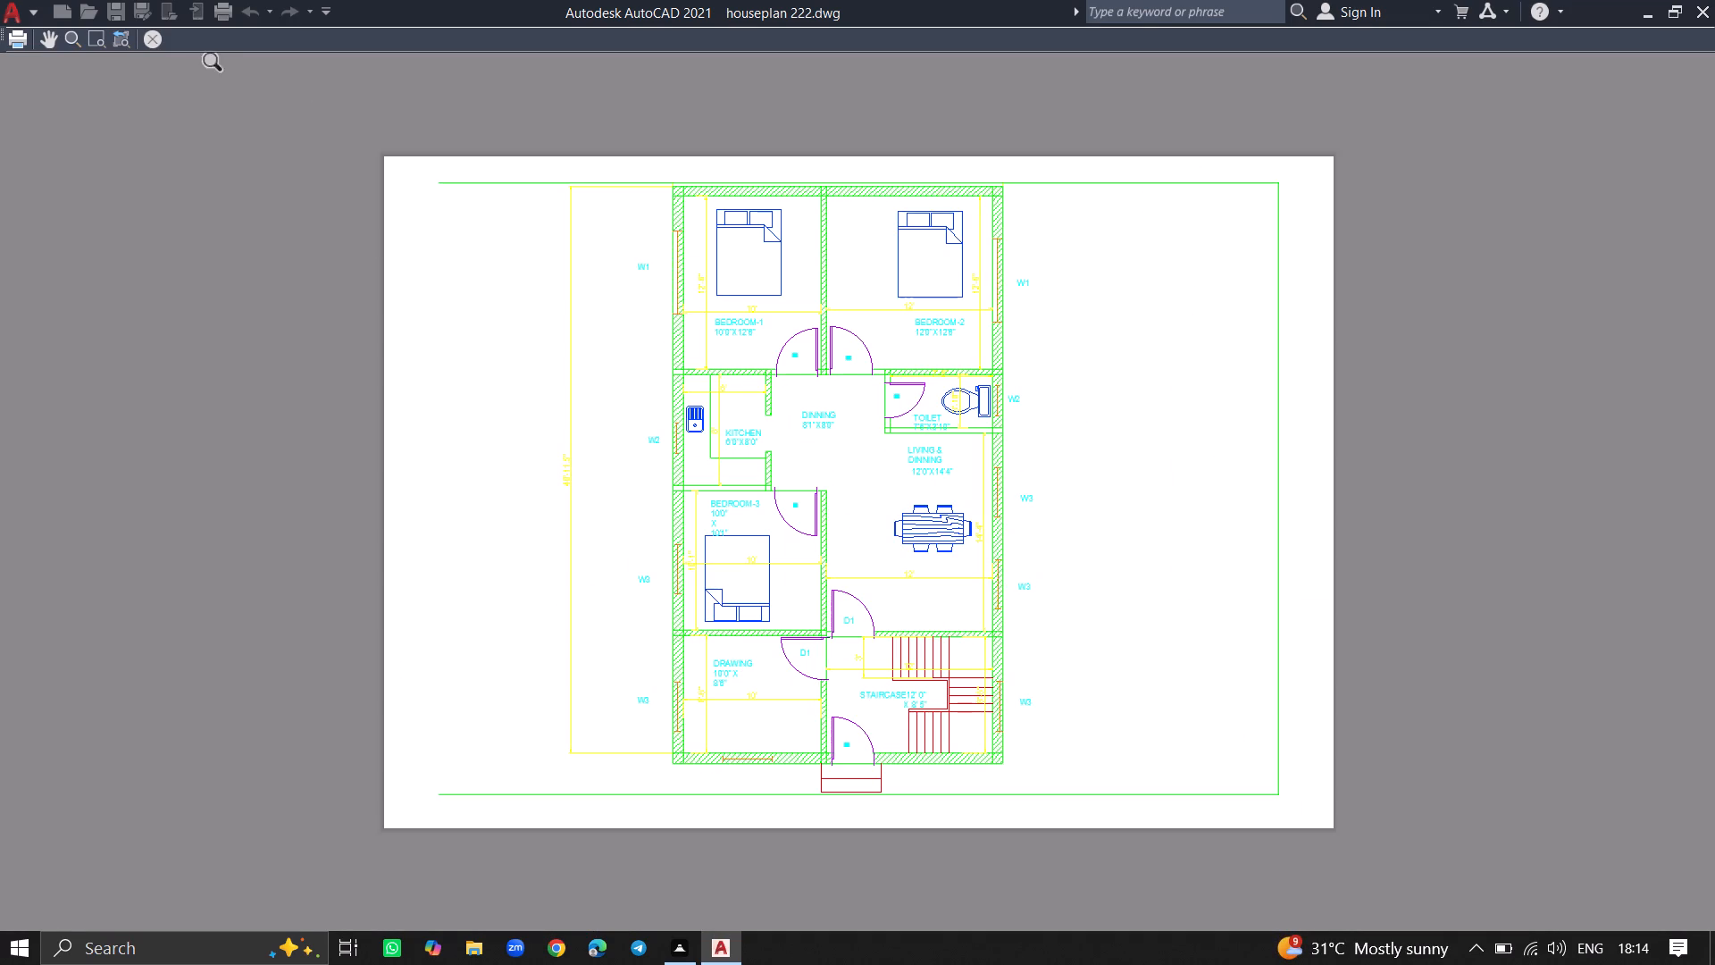
click(155, 33)
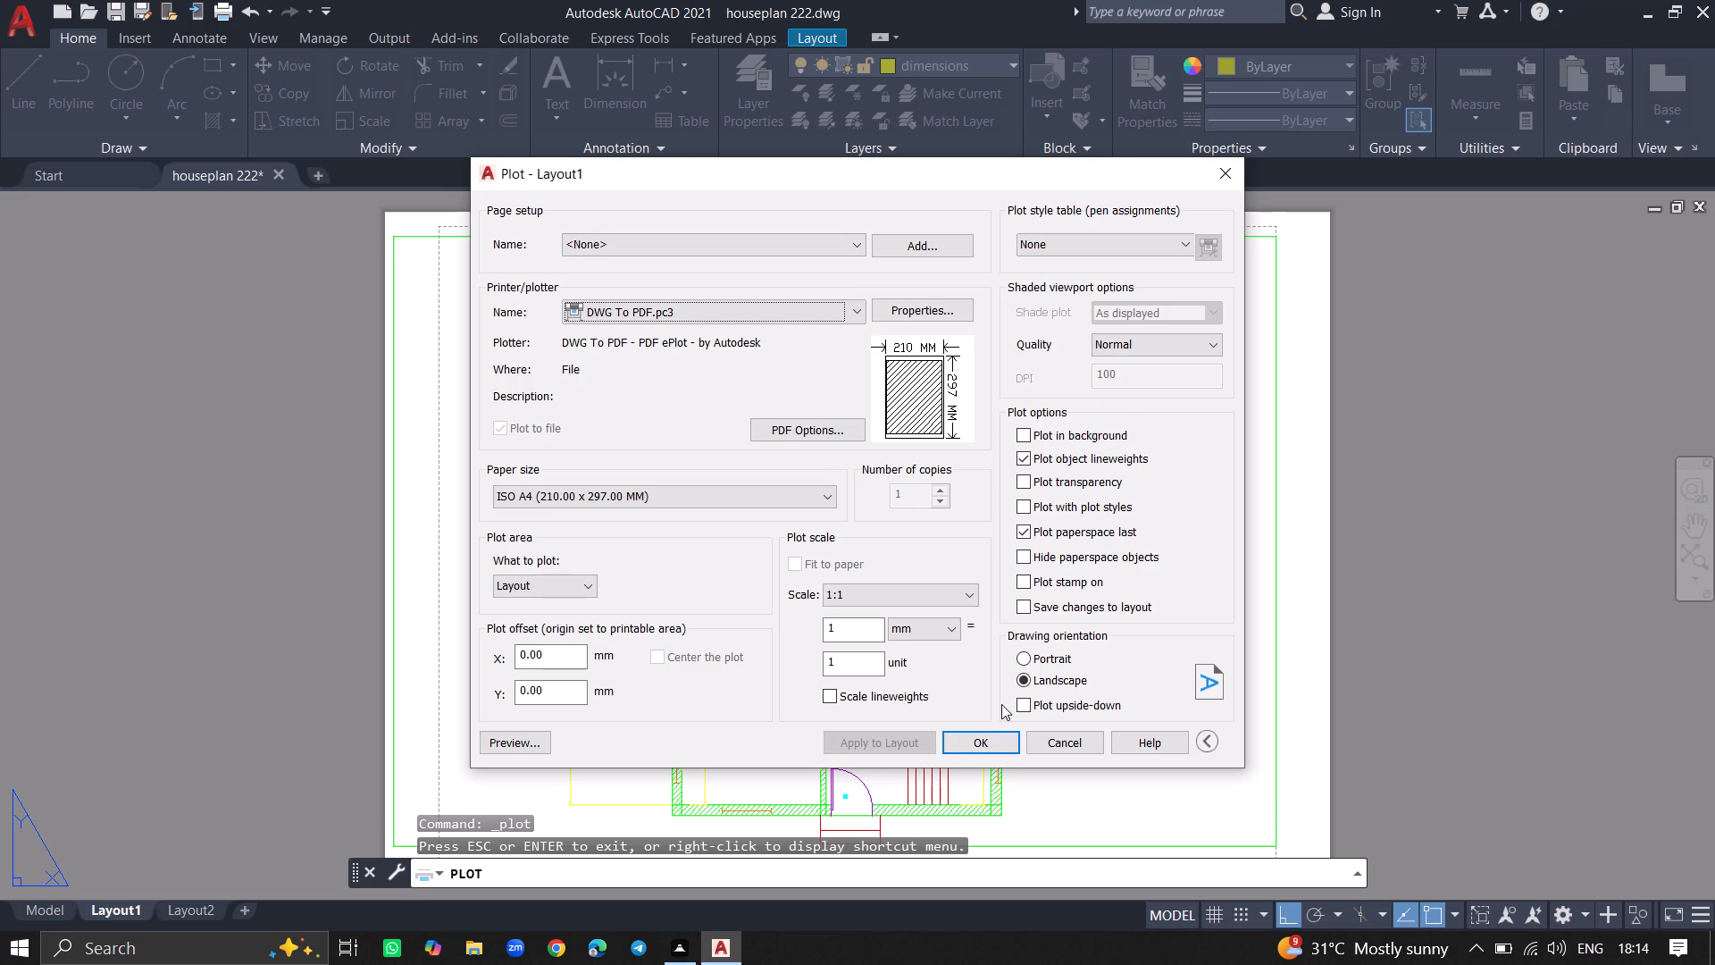
Plot Layout1 to a PDF file saved on the Desktop as houseplan 222-Layout1.pdf.
click(993, 740)
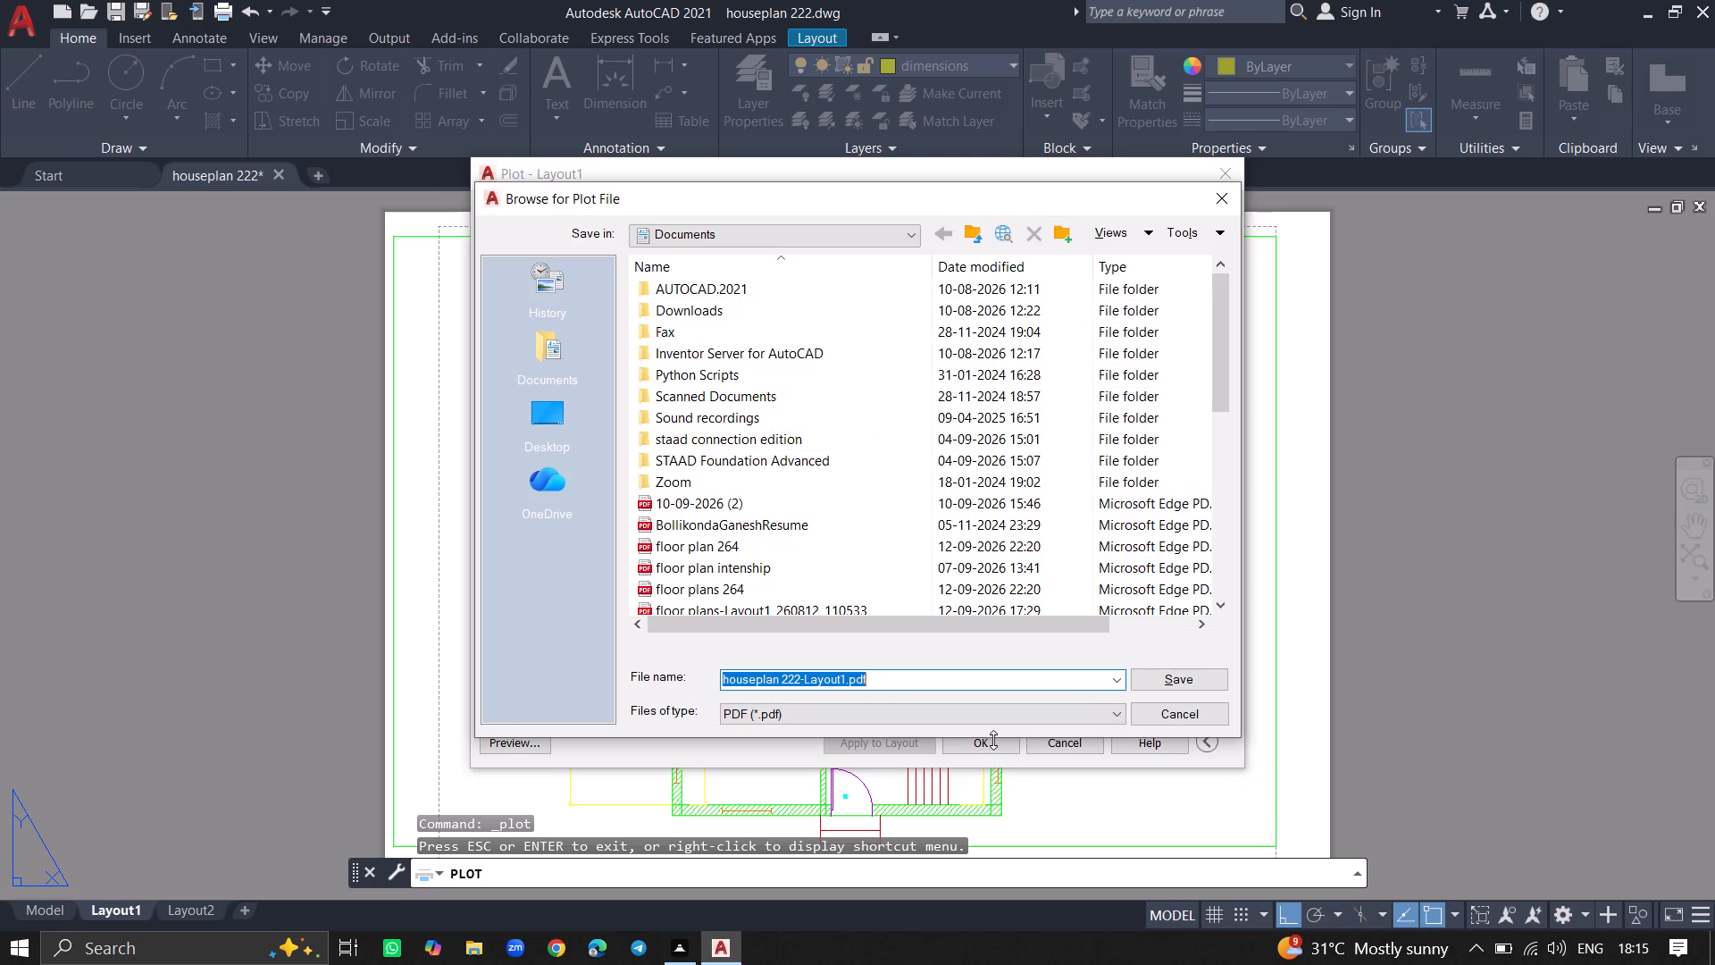
click(551, 427)
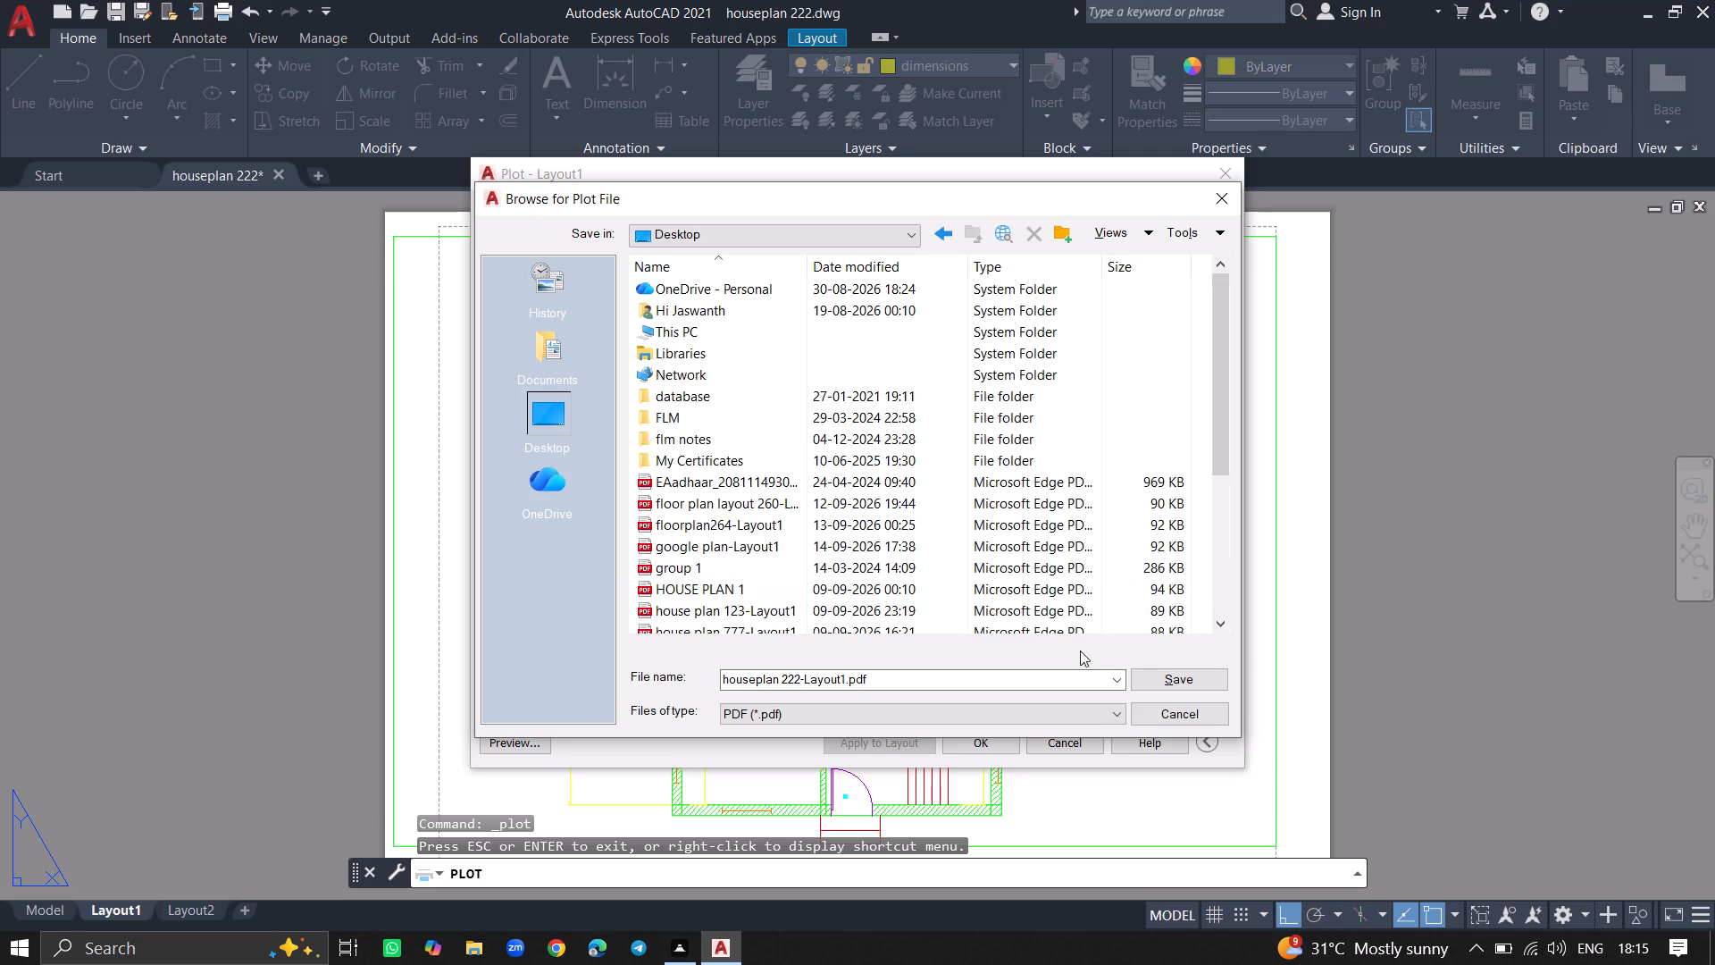
click(1160, 679)
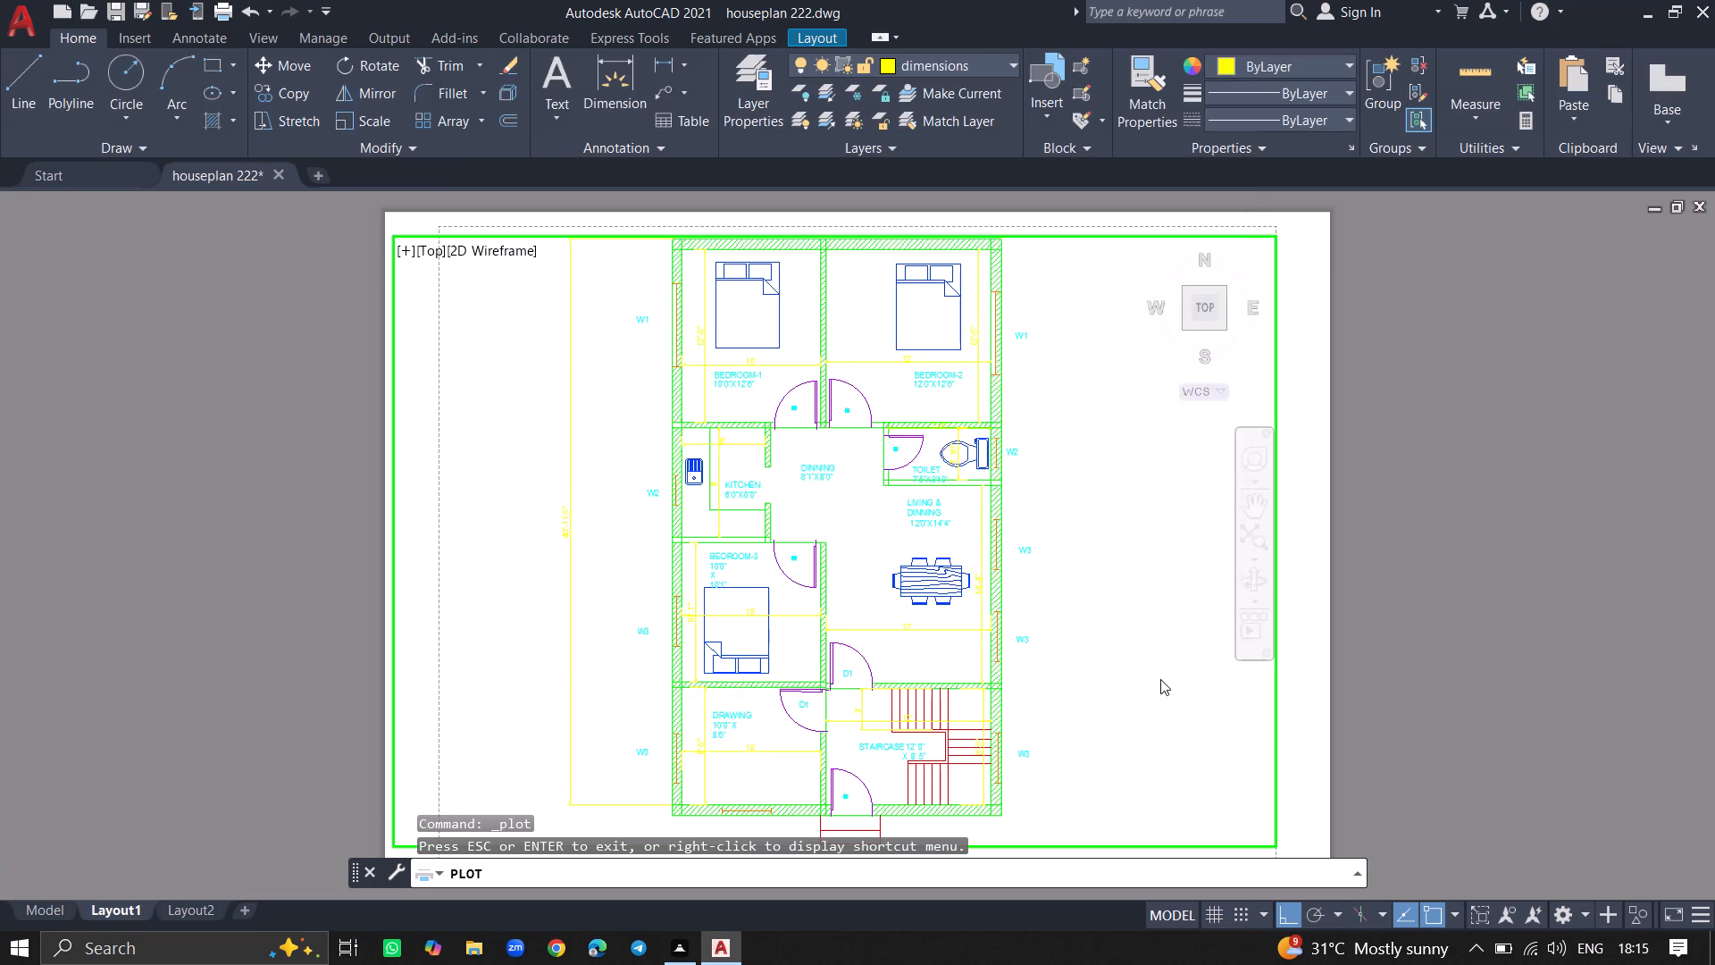